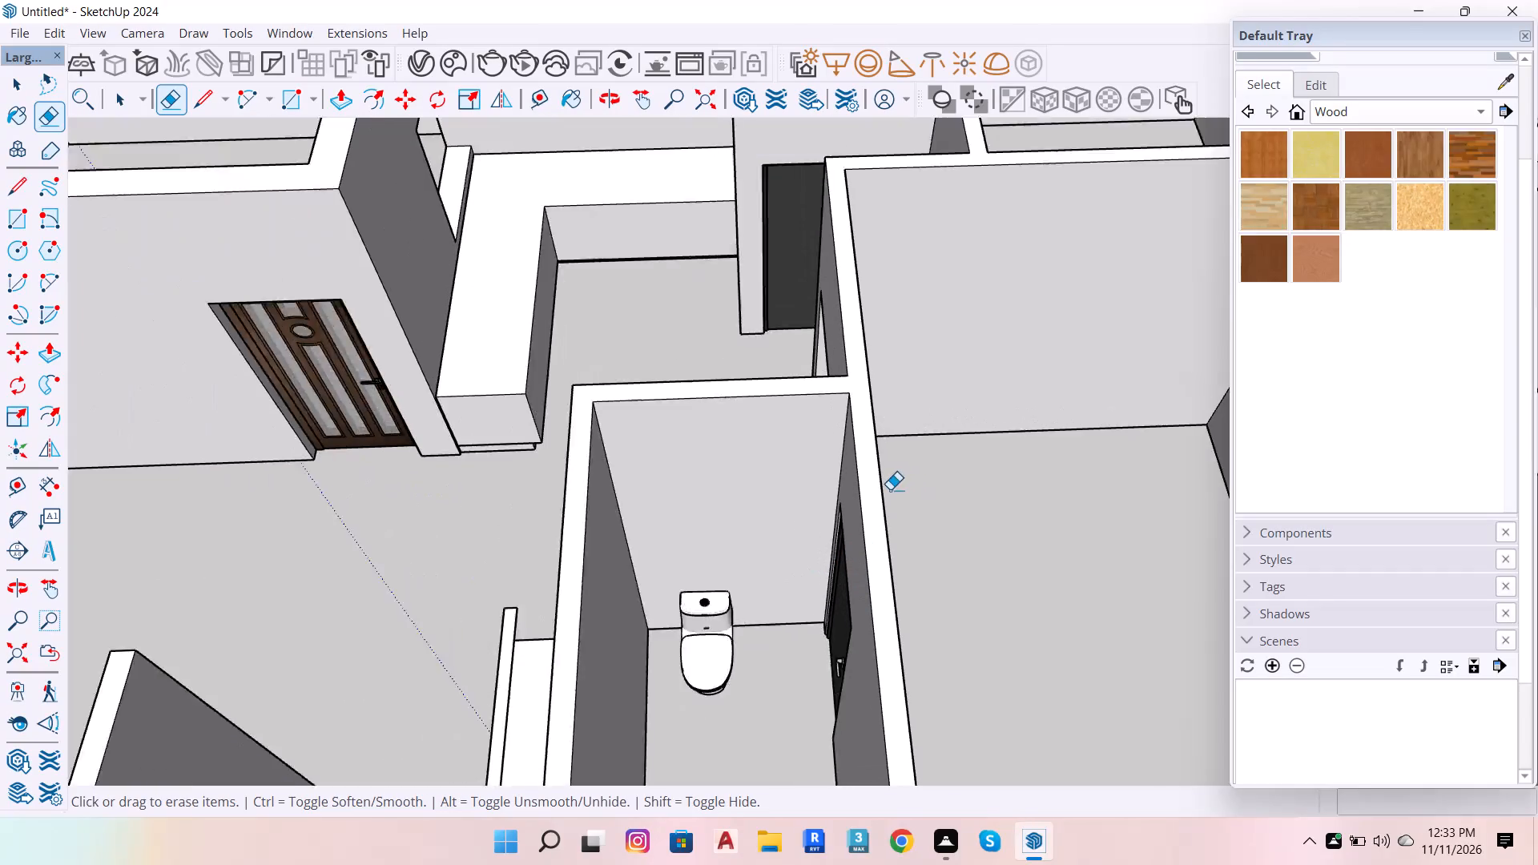
Inside the upper counter block group, offset the border of the rear-wall leg's front face inward by 1".
{"action": "scroll", "coordinate": [770, 337], "scroll_direction": "up", "scroll_amount": 11}
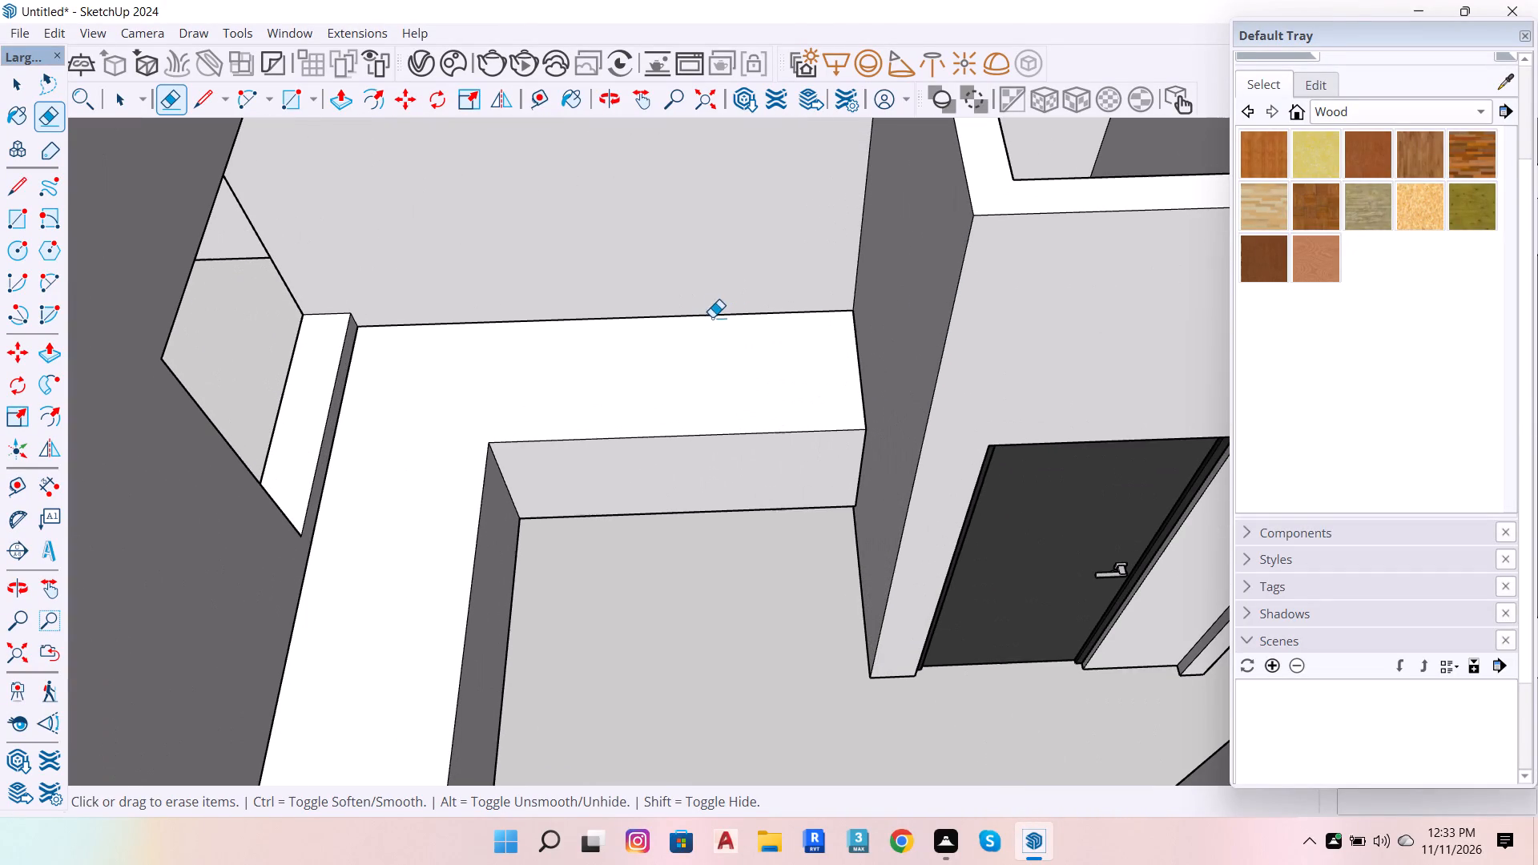
{"action": "scroll", "coordinate": [544, 566], "scroll_direction": "down", "scroll_amount": 4}
{"action": "scroll", "coordinate": [478, 491], "scroll_direction": "down", "scroll_amount": 6}
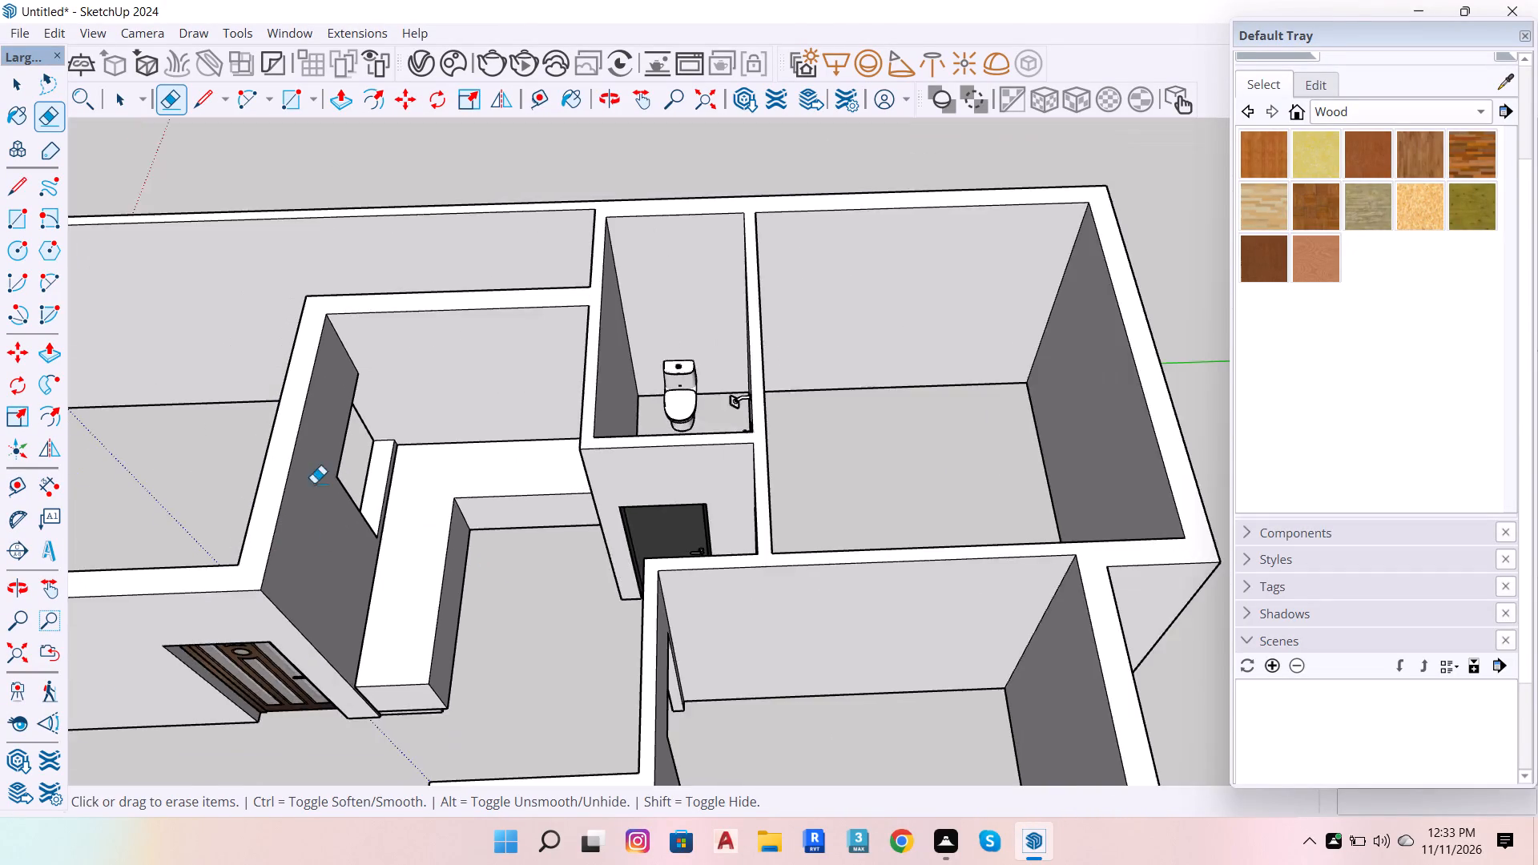
{"action": "scroll", "coordinate": [316, 482], "scroll_direction": "up", "scroll_amount": 5}
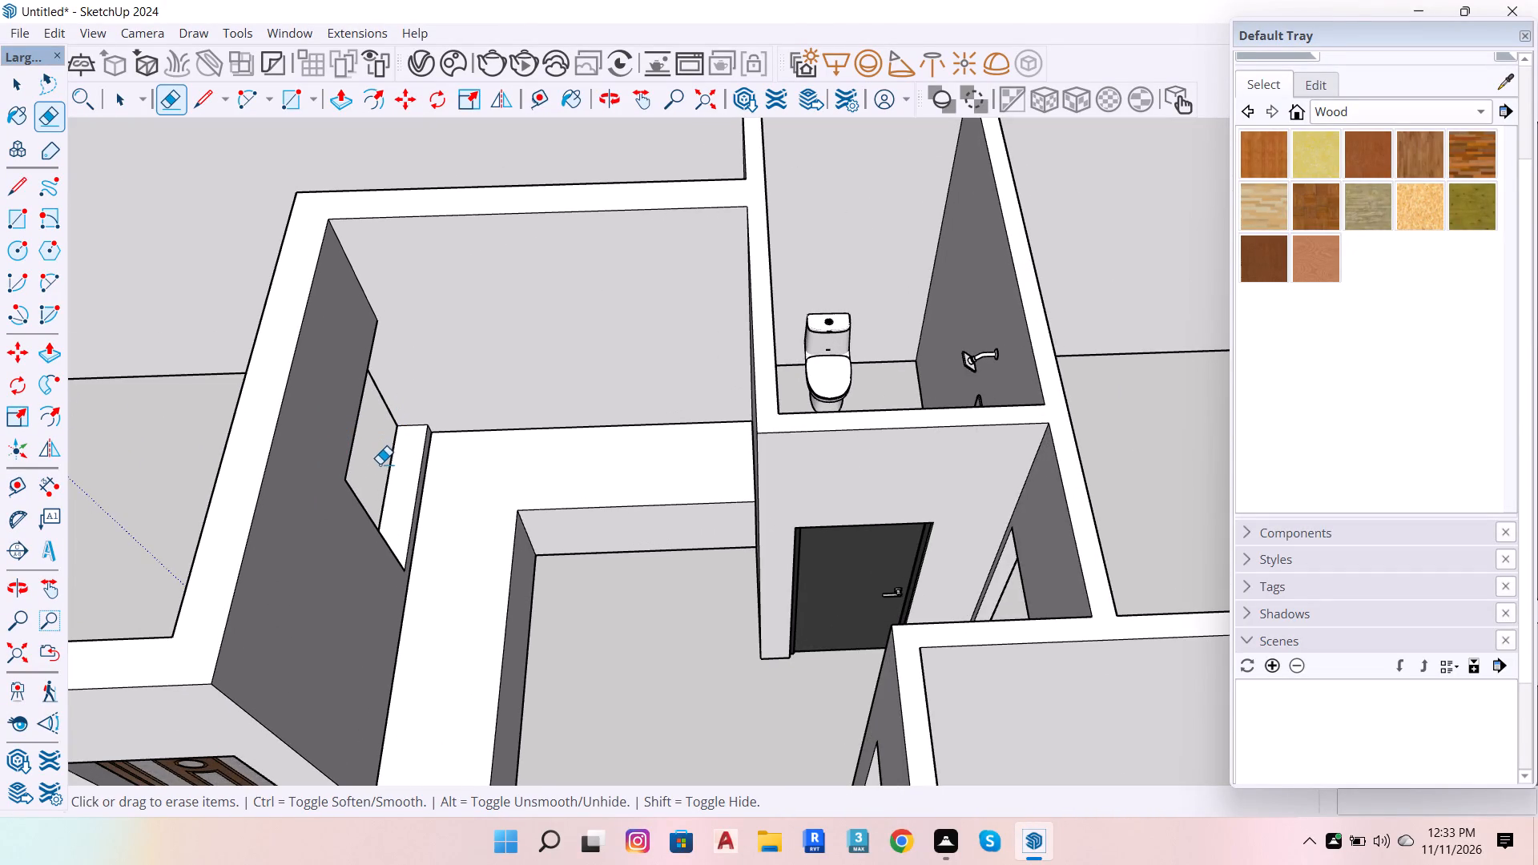
{"action": "scroll", "coordinate": [376, 485], "scroll_direction": "down", "scroll_amount": 5}
{"action": "key", "text": "space"}
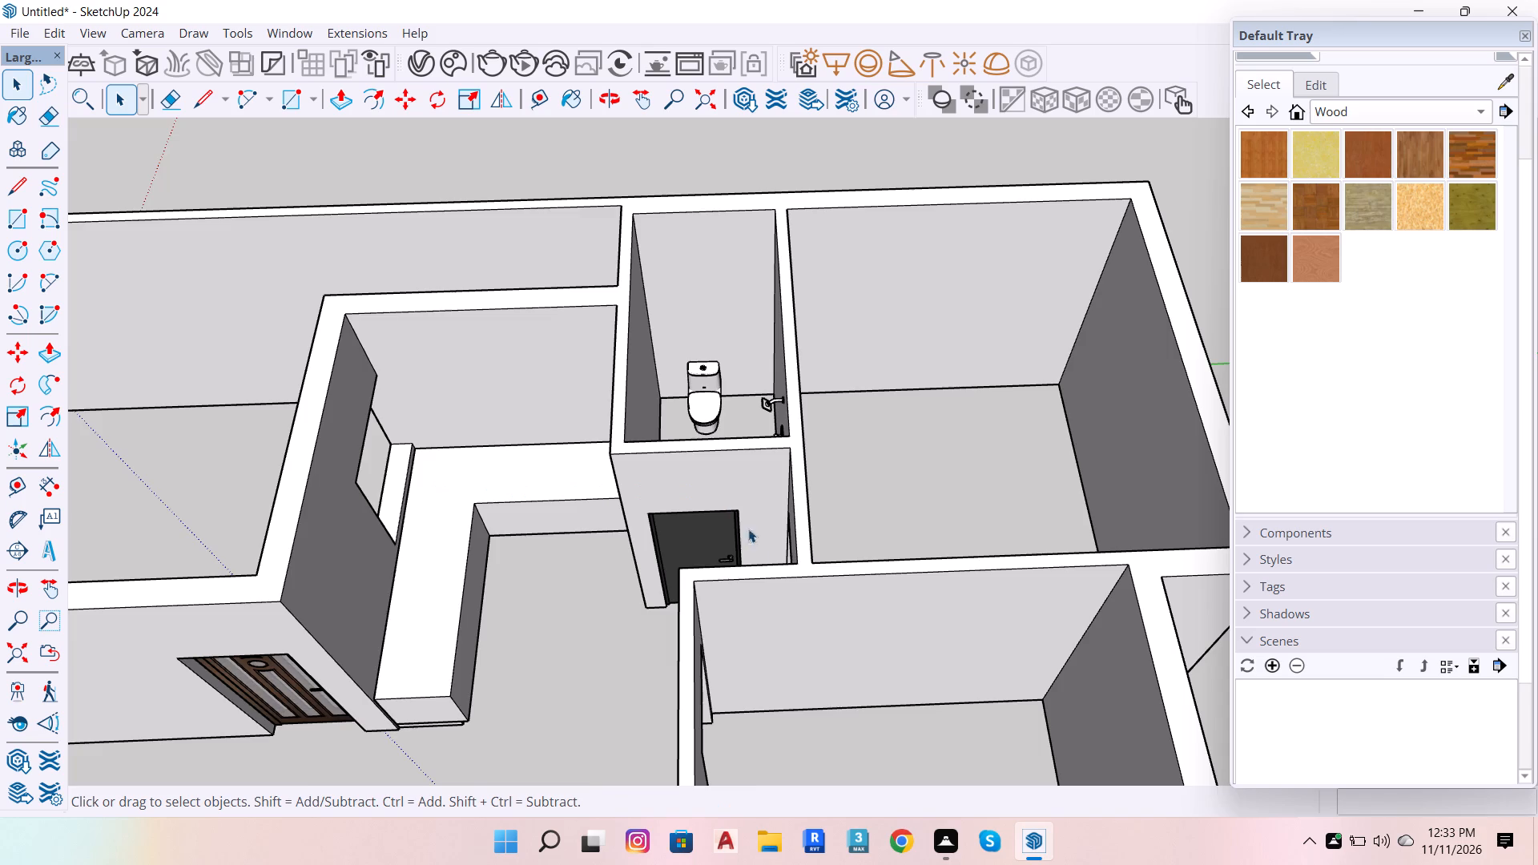
{"action": "scroll", "coordinate": [901, 503], "scroll_direction": "down", "scroll_amount": 7}
{"action": "scroll", "coordinate": [695, 592], "scroll_direction": "up", "scroll_amount": 7}
{"action": "key", "text": "o"}
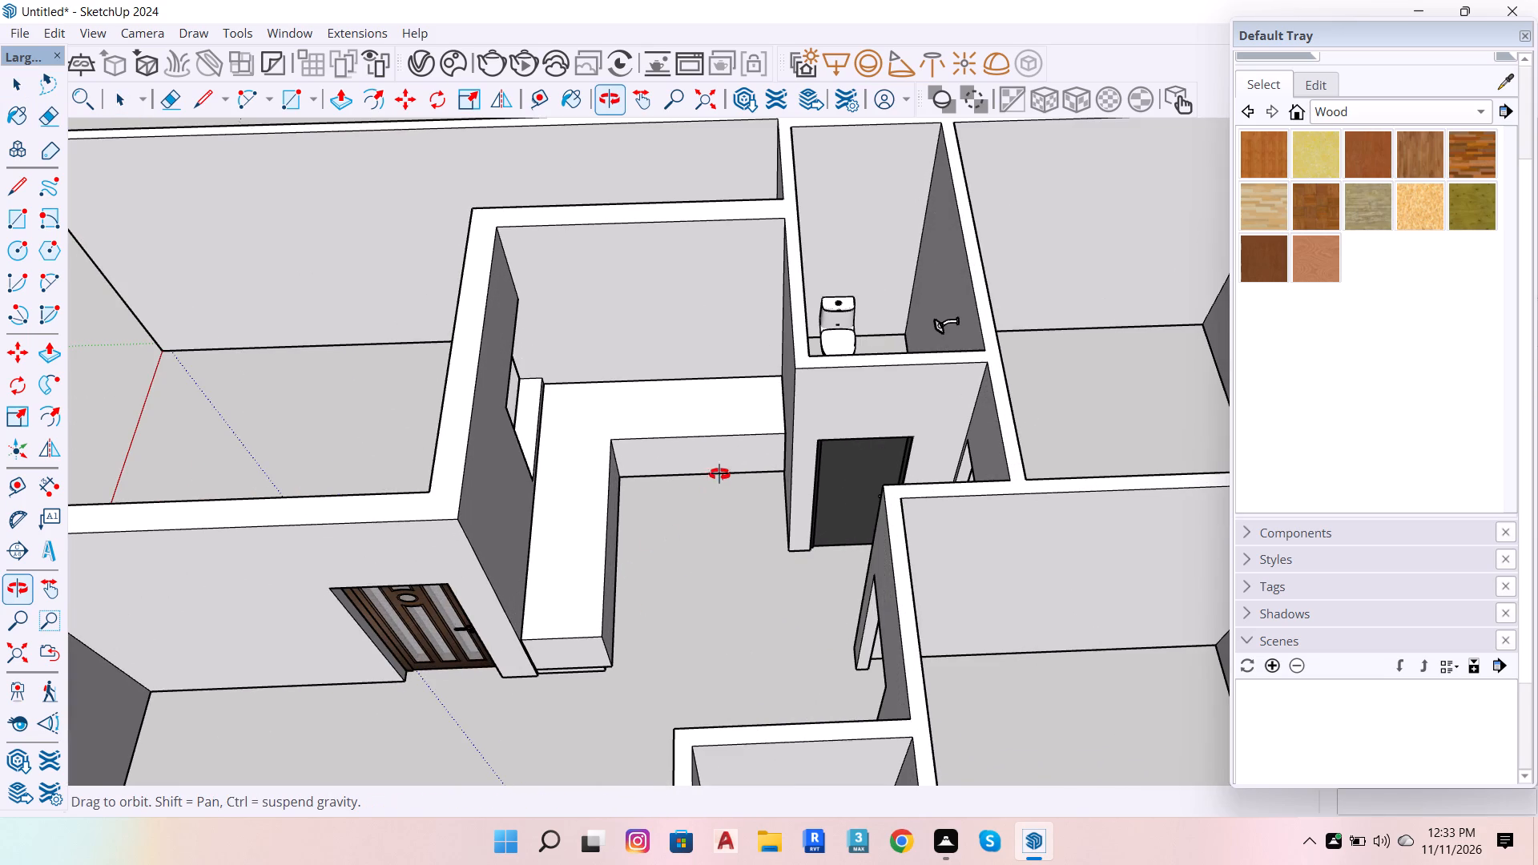
{"action": "left_click_drag", "start_coordinate": [719, 473], "coordinate": [654, 332]}
{"action": "scroll", "coordinate": [657, 378], "scroll_direction": "up", "scroll_amount": 12}
{"action": "key", "text": "space"}
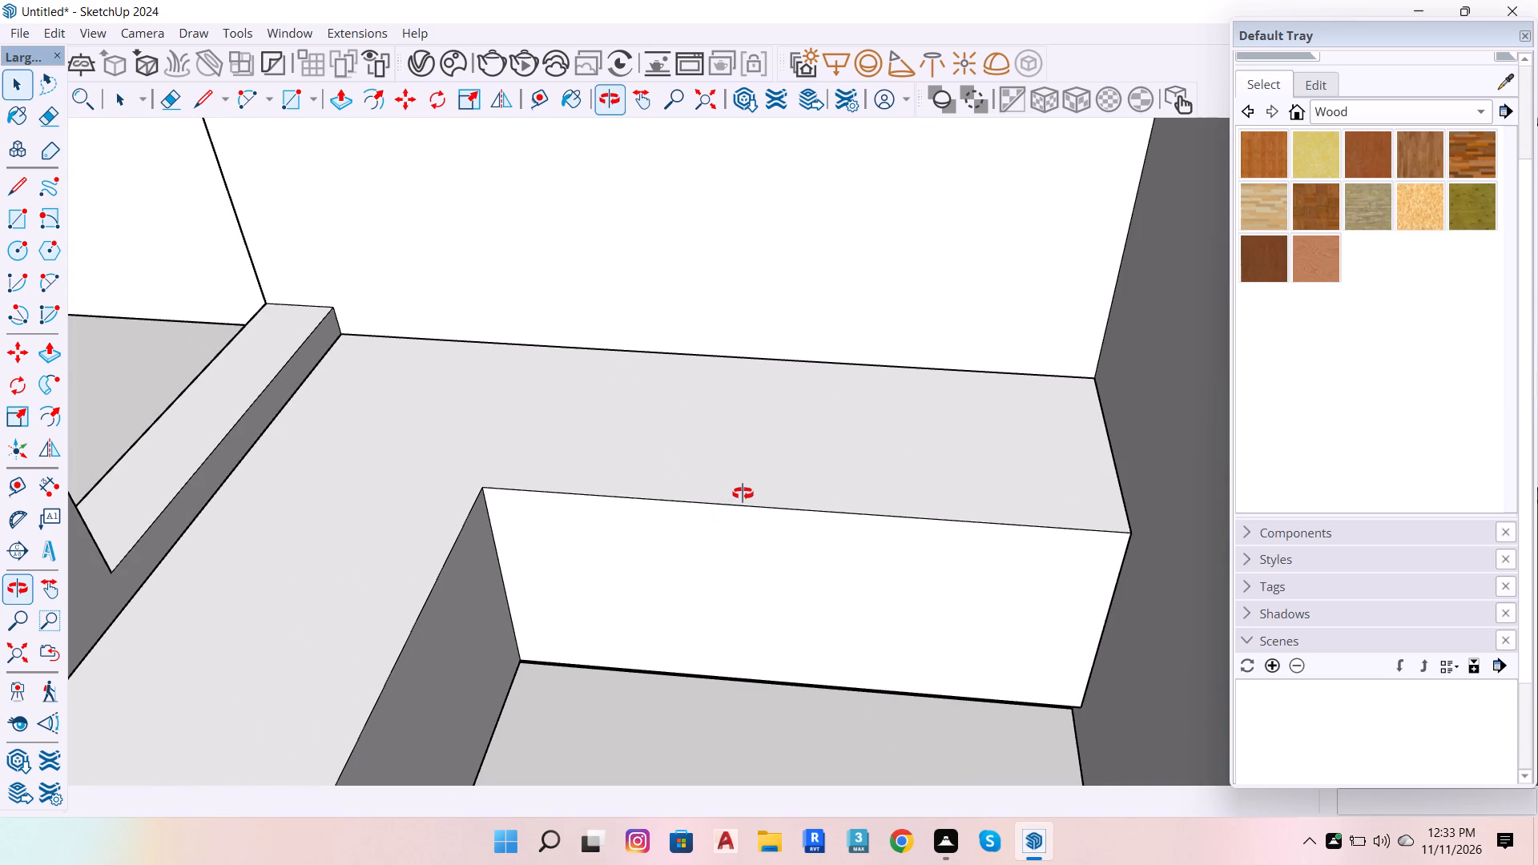
{"action": "double_click", "coordinate": [722, 555]}
{"action": "left_click", "coordinate": [722, 555]}
{"action": "double_click", "coordinate": [722, 555]}
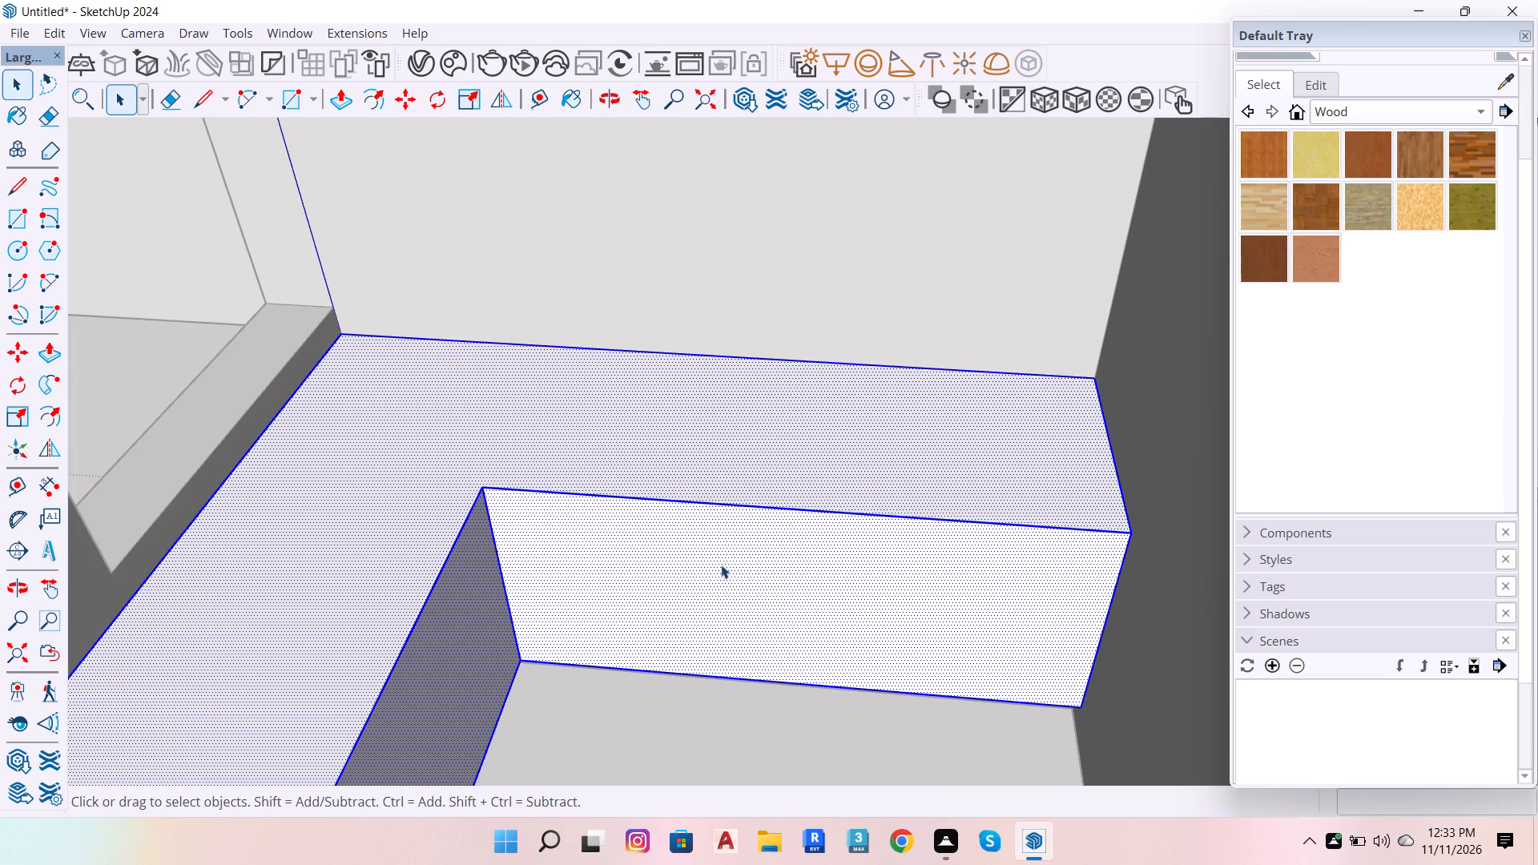
{"action": "double_click", "coordinate": [721, 569]}
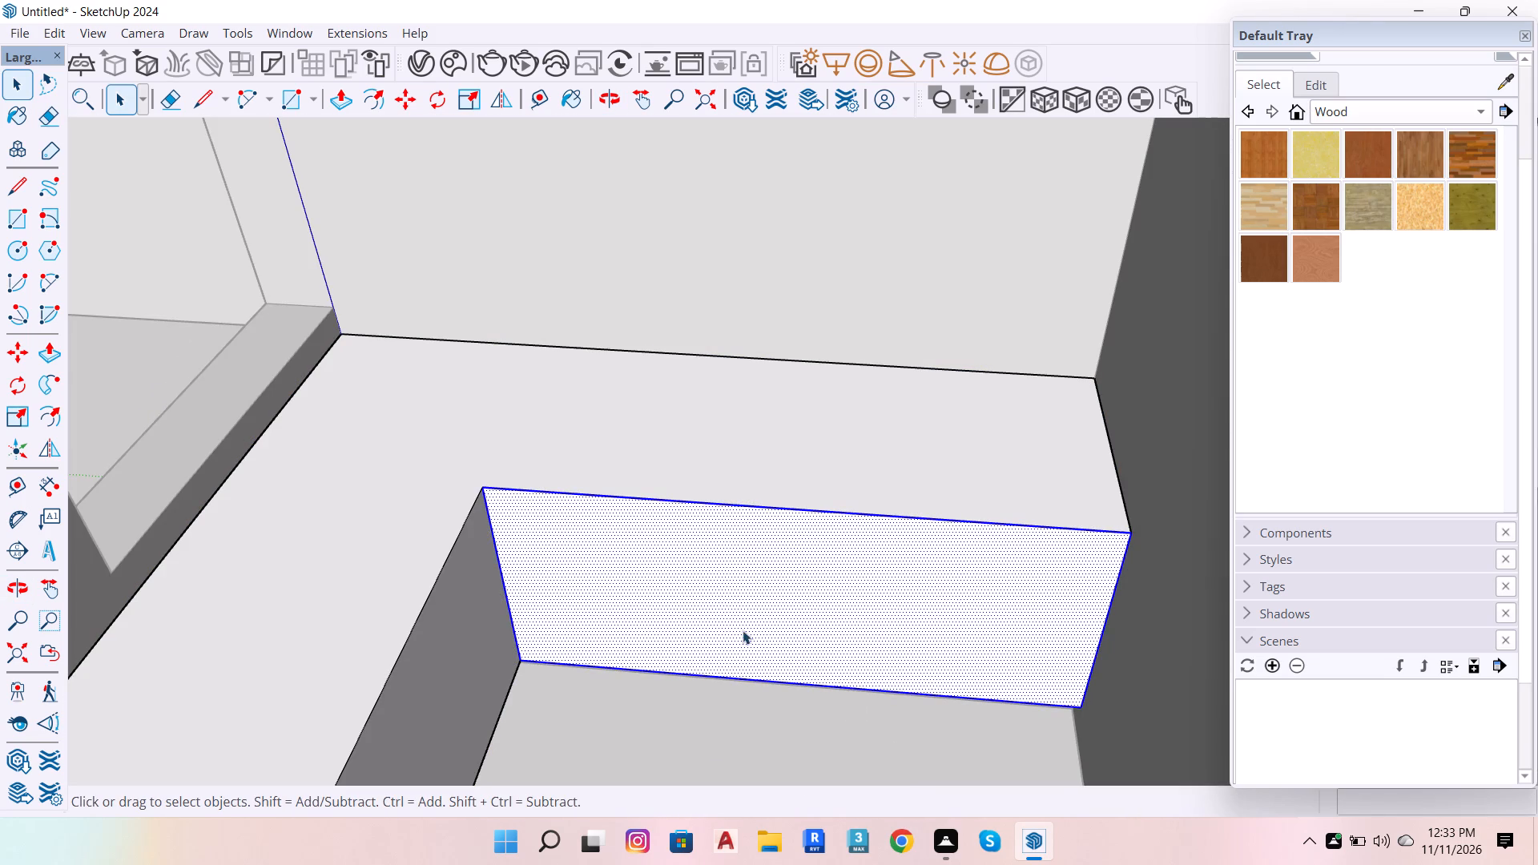
{"action": "key", "text": "f"}
{"action": "left_click", "coordinate": [753, 675]}
{"action": "key", "text": "1"}
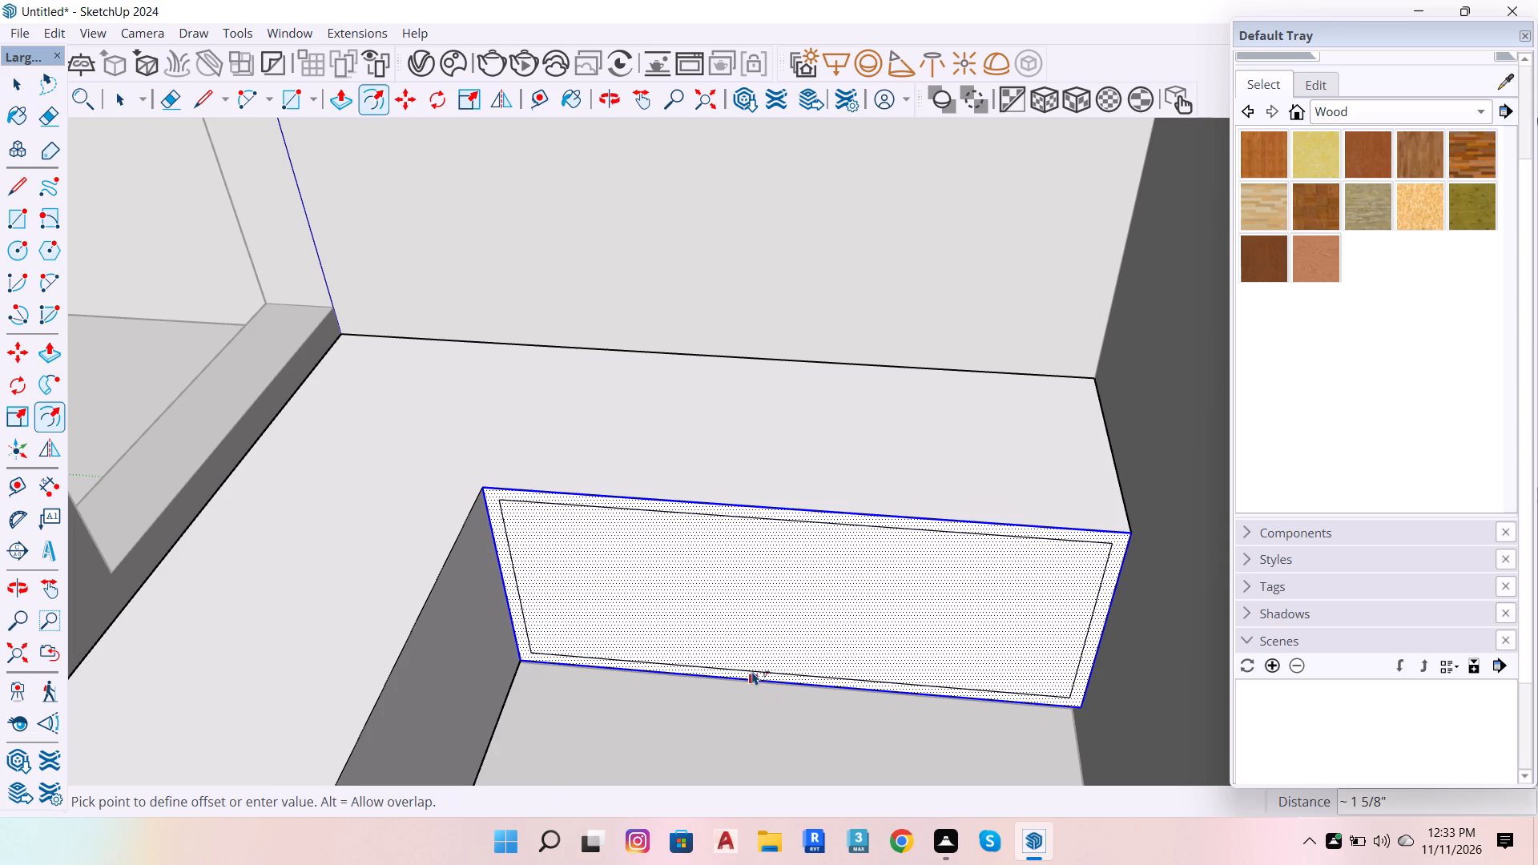
{"action": "key", "text": "Return"}
{"action": "key", "text": "space"}
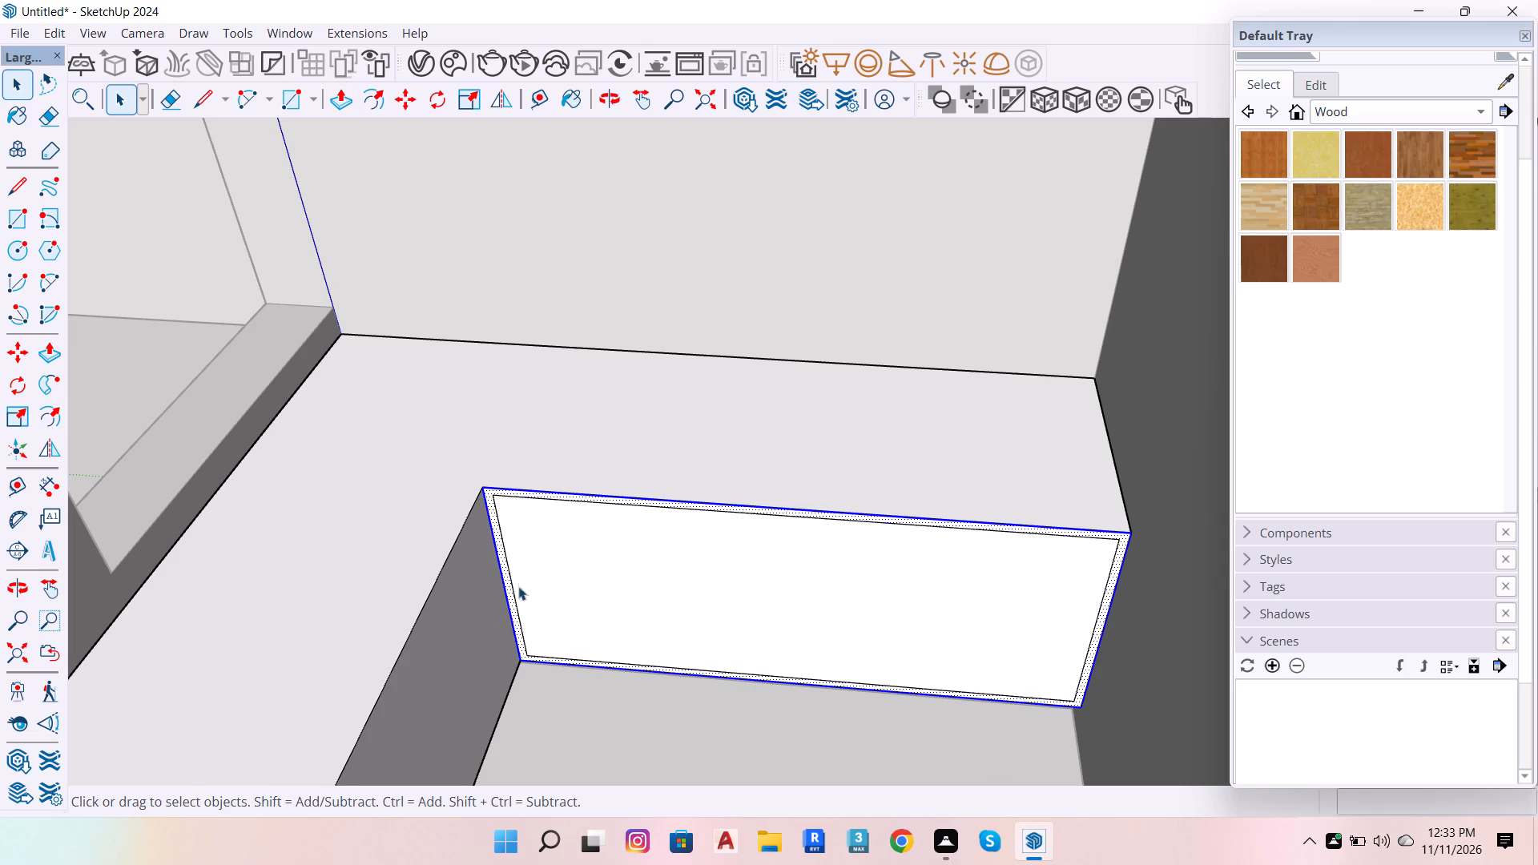
Offset the border of the window-wall leg's inner side face inward by 1" and leave the counter group.
{"action": "double_click", "coordinate": [470, 618]}
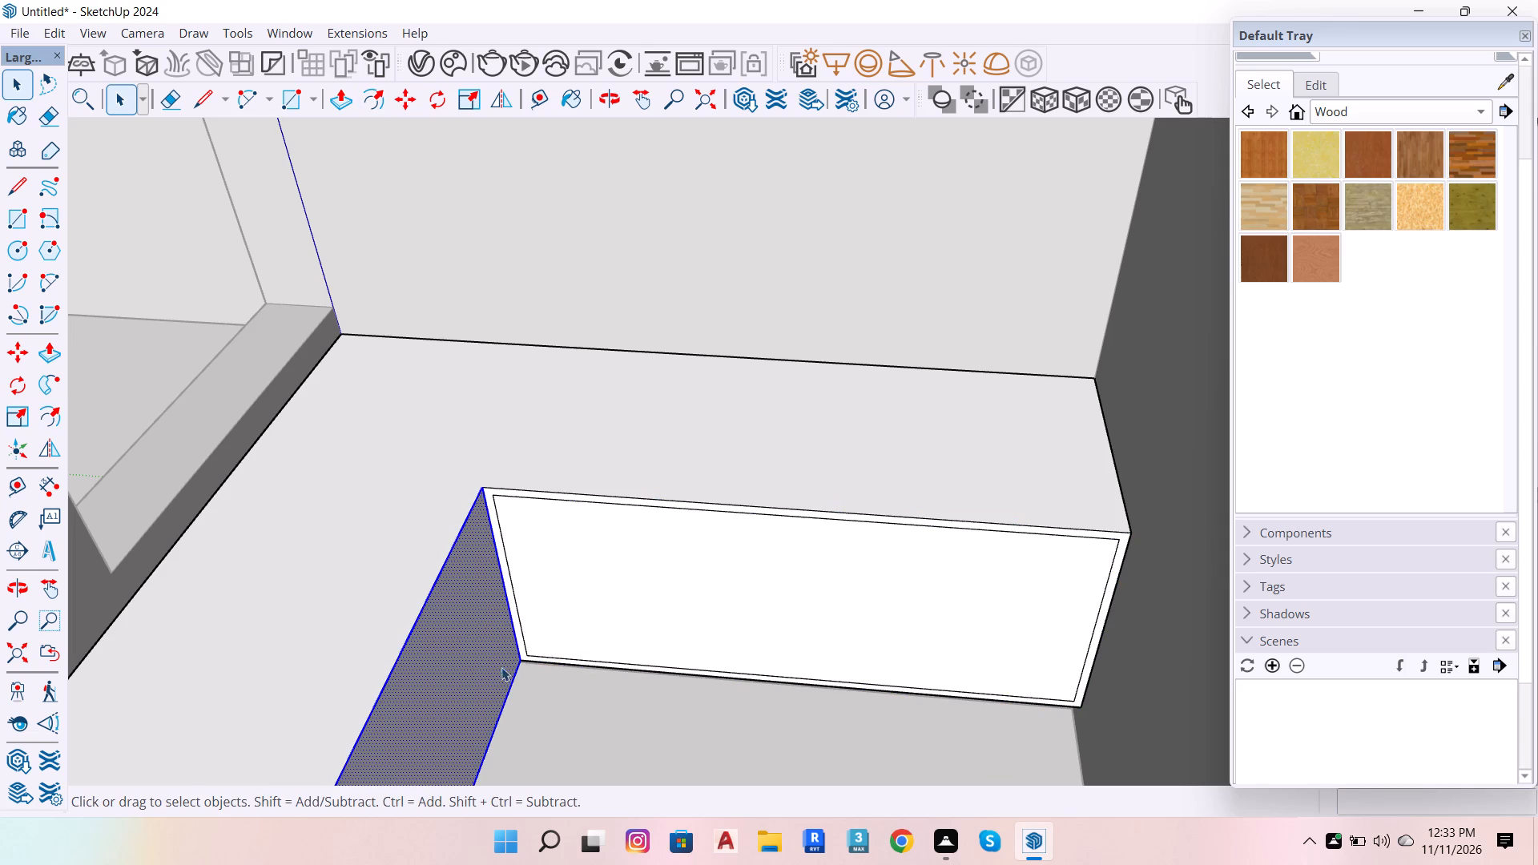
{"action": "key", "text": "f"}
{"action": "left_click", "coordinate": [512, 698]}
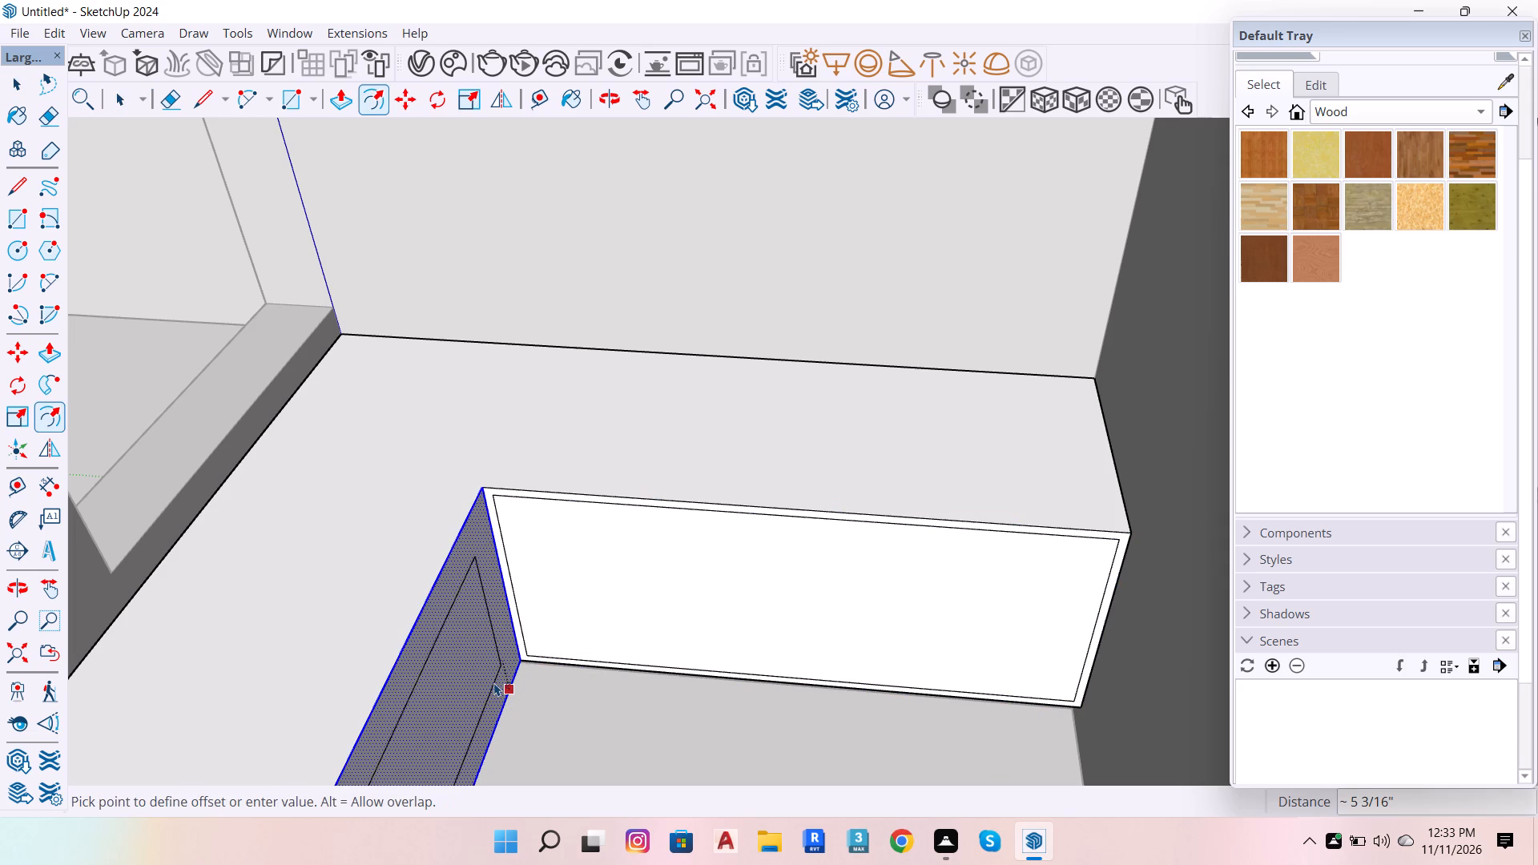
{"action": "key", "text": "1"}
{"action": "key", "text": "Return"}
{"action": "key", "text": "space"}
{"action": "left_click", "coordinate": [616, 694]}
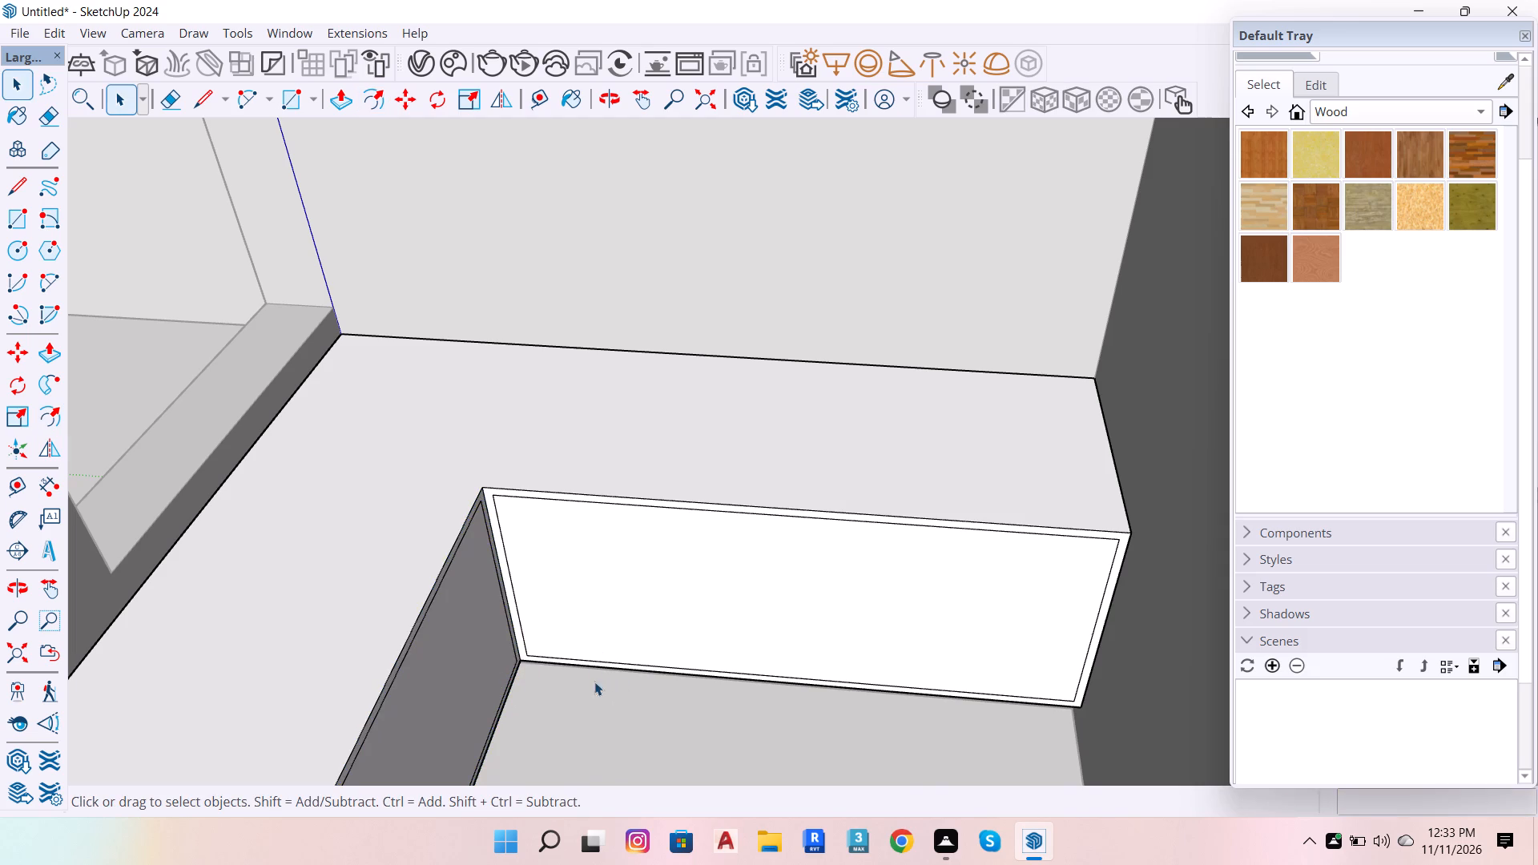
{"action": "scroll", "coordinate": [693, 561], "scroll_direction": "down", "scroll_amount": 7}
{"action": "scroll", "coordinate": [650, 674], "scroll_direction": "up", "scroll_amount": 7}
{"action": "scroll", "coordinate": [592, 486], "scroll_direction": "up", "scroll_amount": 7}
{"action": "scroll", "coordinate": [574, 608], "scroll_direction": "up", "scroll_amount": 8}
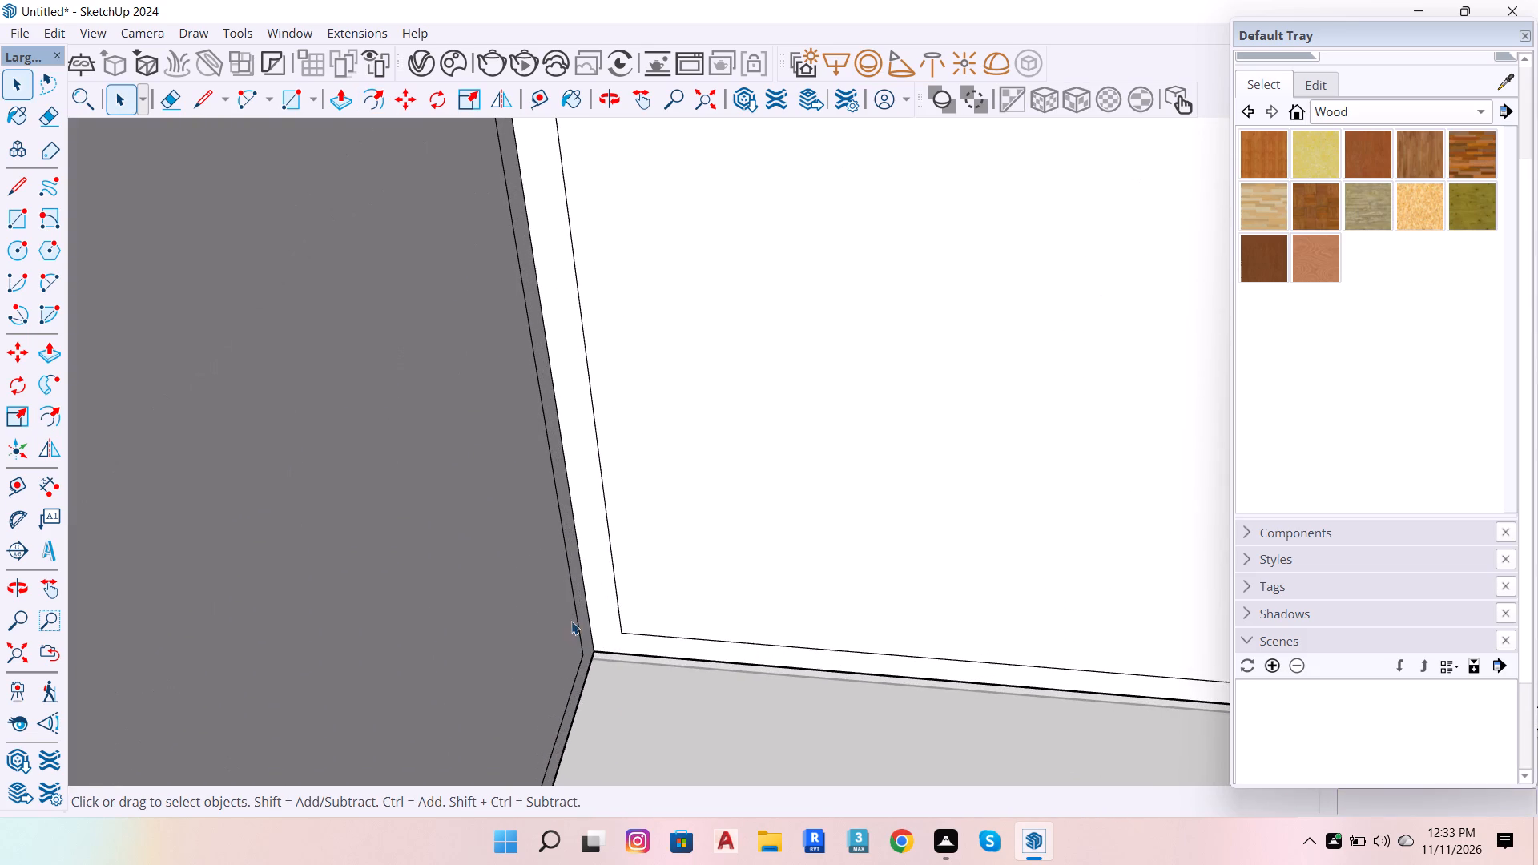
{"action": "scroll", "coordinate": [590, 666], "scroll_direction": "down", "scroll_amount": 7}
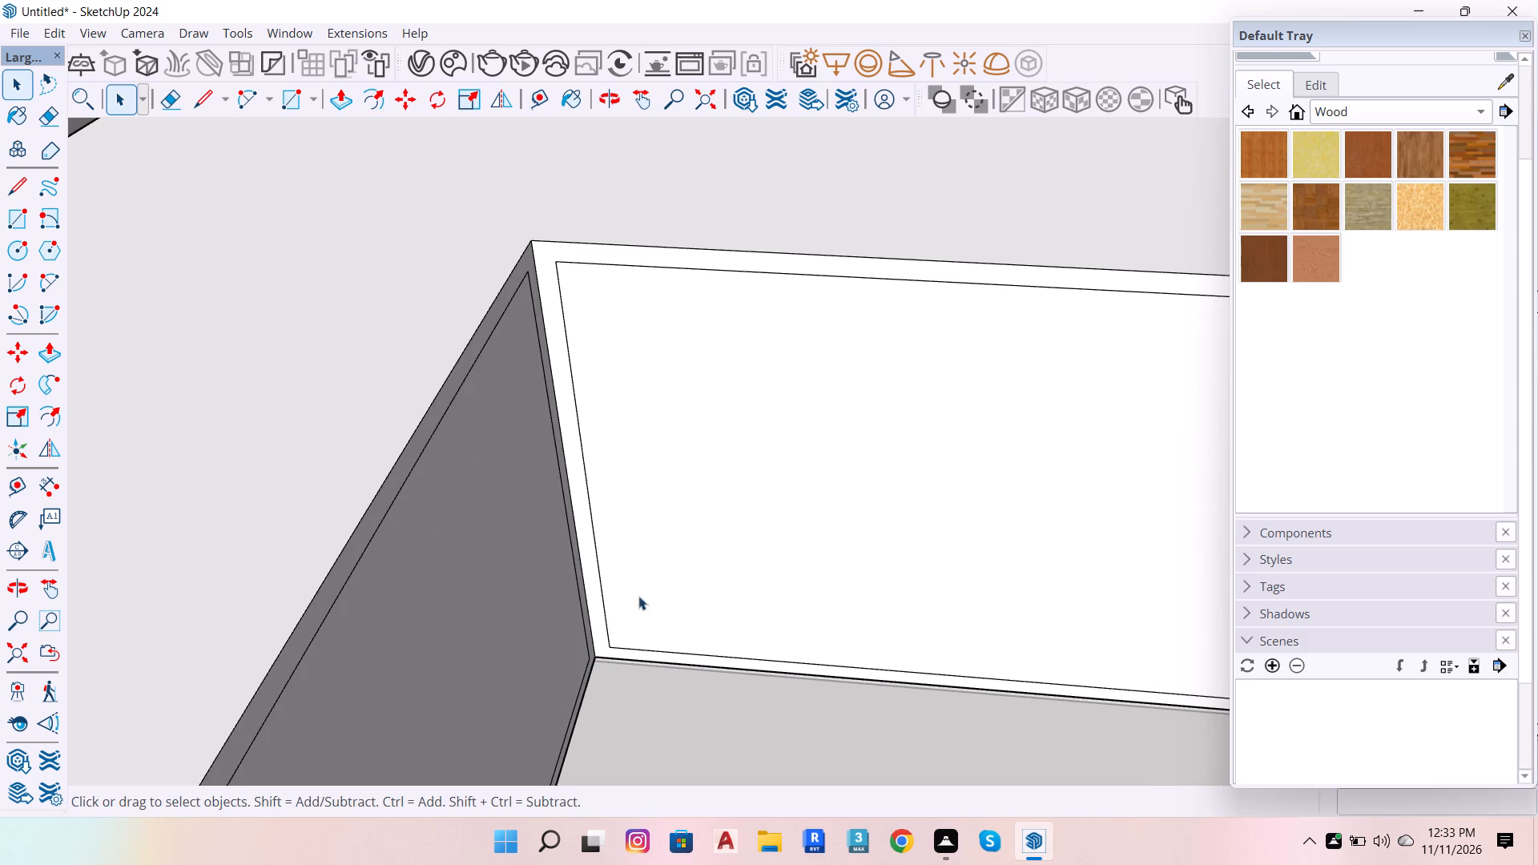
{"action": "scroll", "coordinate": [652, 585], "scroll_direction": "down", "scroll_amount": 6}
{"action": "scroll", "coordinate": [655, 683], "scroll_direction": "down", "scroll_amount": 13}
{"action": "scroll", "coordinate": [638, 571], "scroll_direction": "down", "scroll_amount": 8}
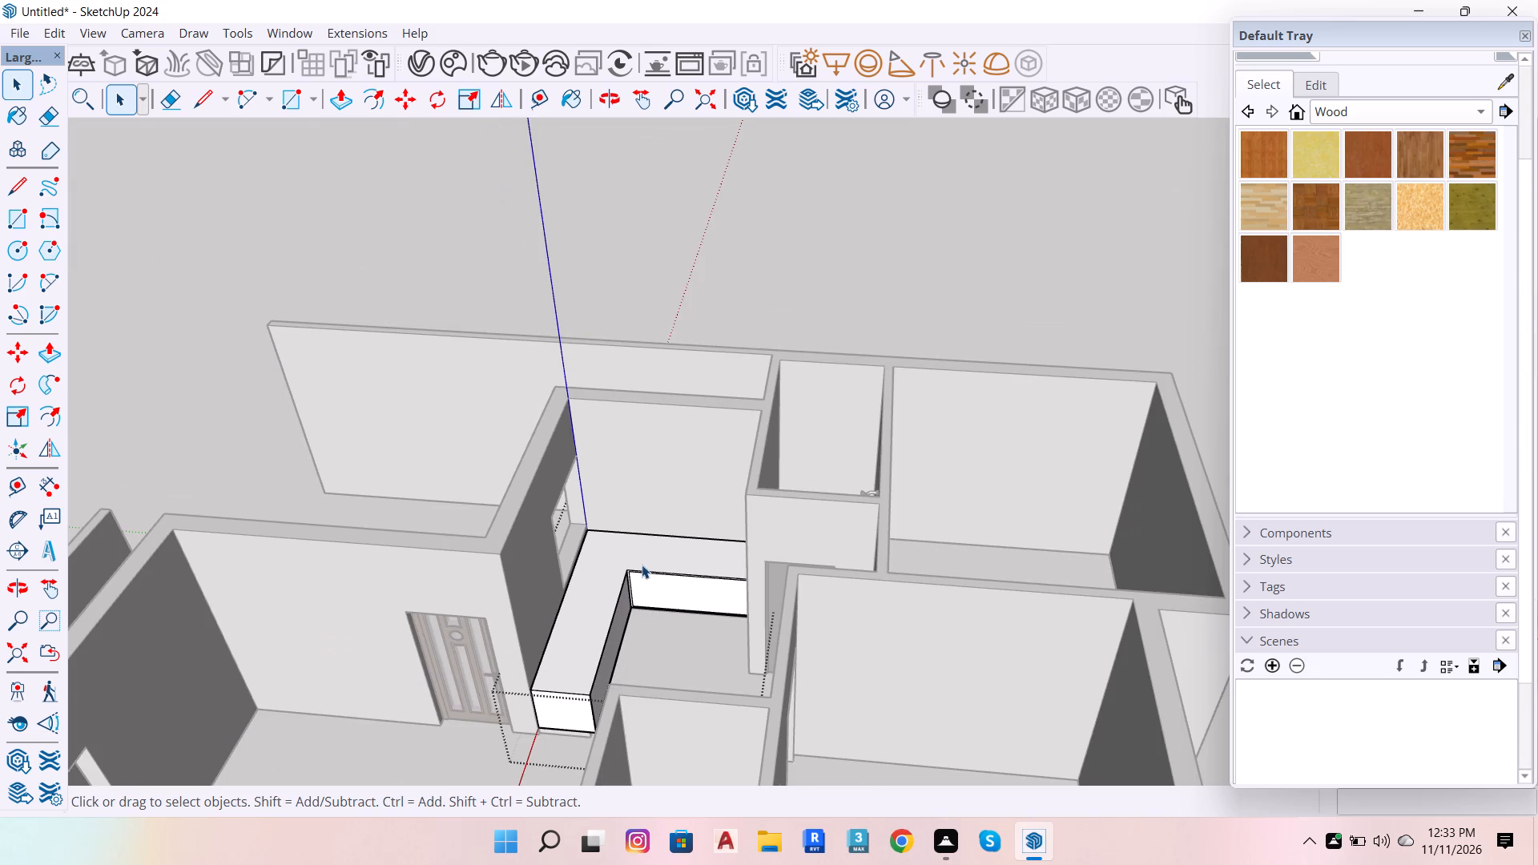
{"action": "scroll", "coordinate": [788, 586], "scroll_direction": "down", "scroll_amount": 15}
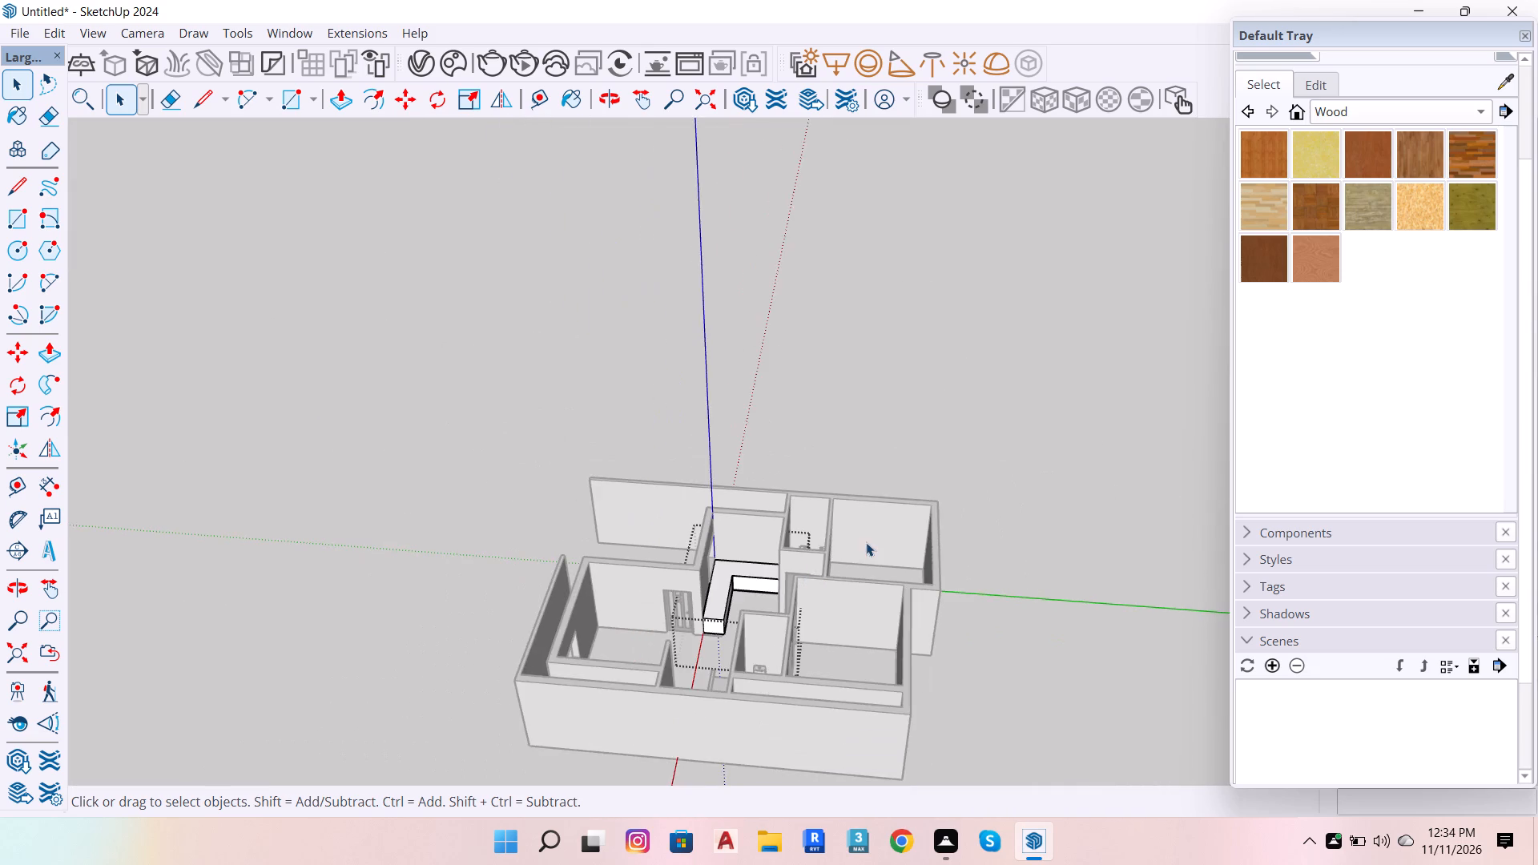
{"action": "scroll", "coordinate": [866, 542], "scroll_direction": "down", "scroll_amount": 4}
{"action": "left_click", "coordinate": [940, 646]}
Explode the imported sink component standing outside the house.
{"action": "scroll", "coordinate": [921, 771], "scroll_direction": "up", "scroll_amount": 5}
{"action": "scroll", "coordinate": [923, 682], "scroll_direction": "up", "scroll_amount": 8}
{"action": "left_click", "coordinate": [918, 670]}
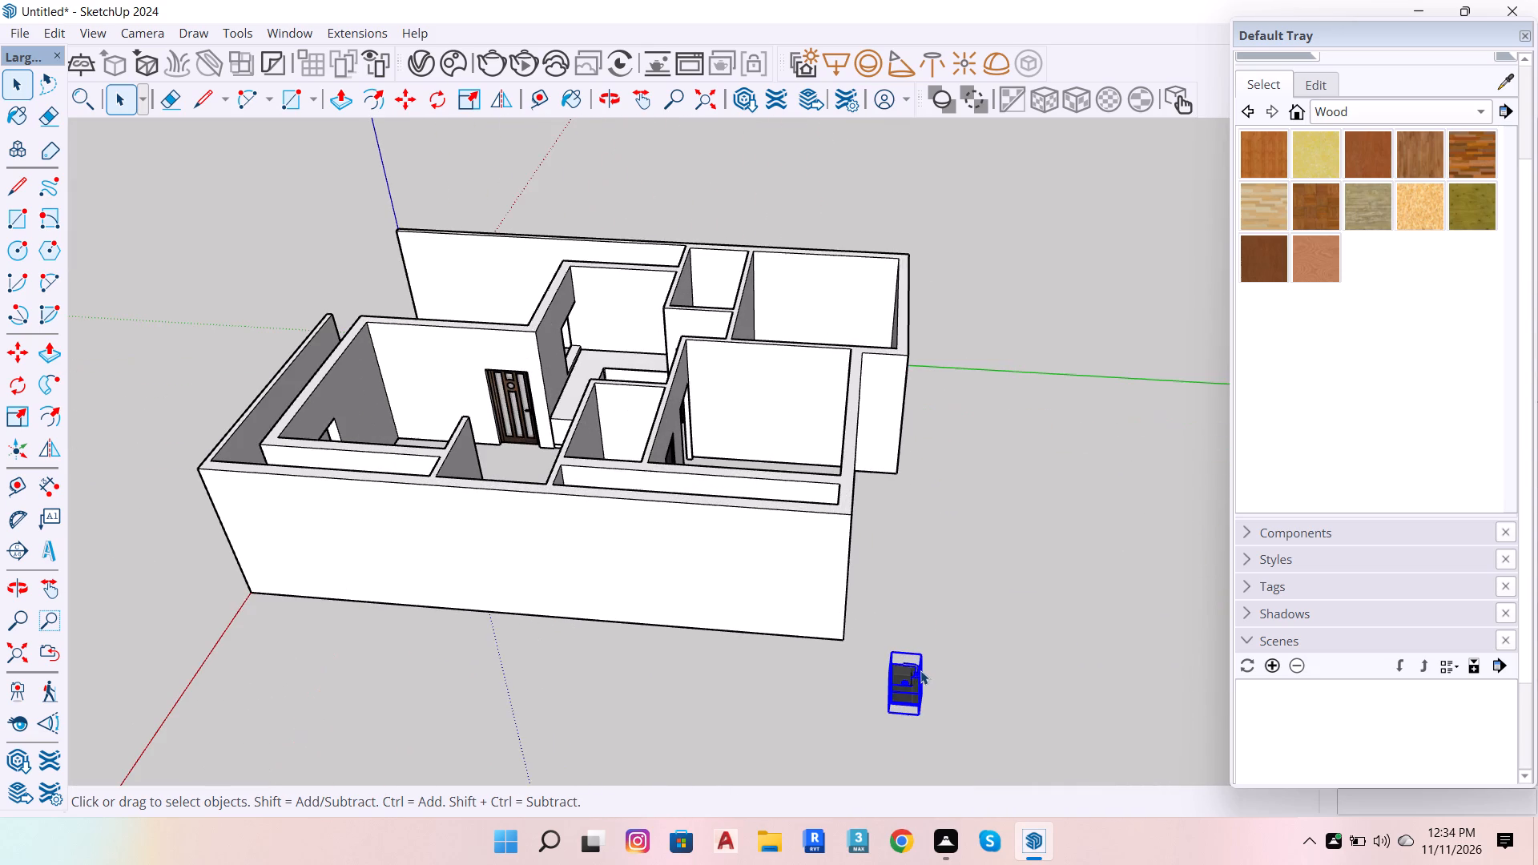
{"action": "scroll", "coordinate": [923, 679], "scroll_direction": "up", "scroll_amount": 7}
{"action": "right_click", "coordinate": [908, 681]}
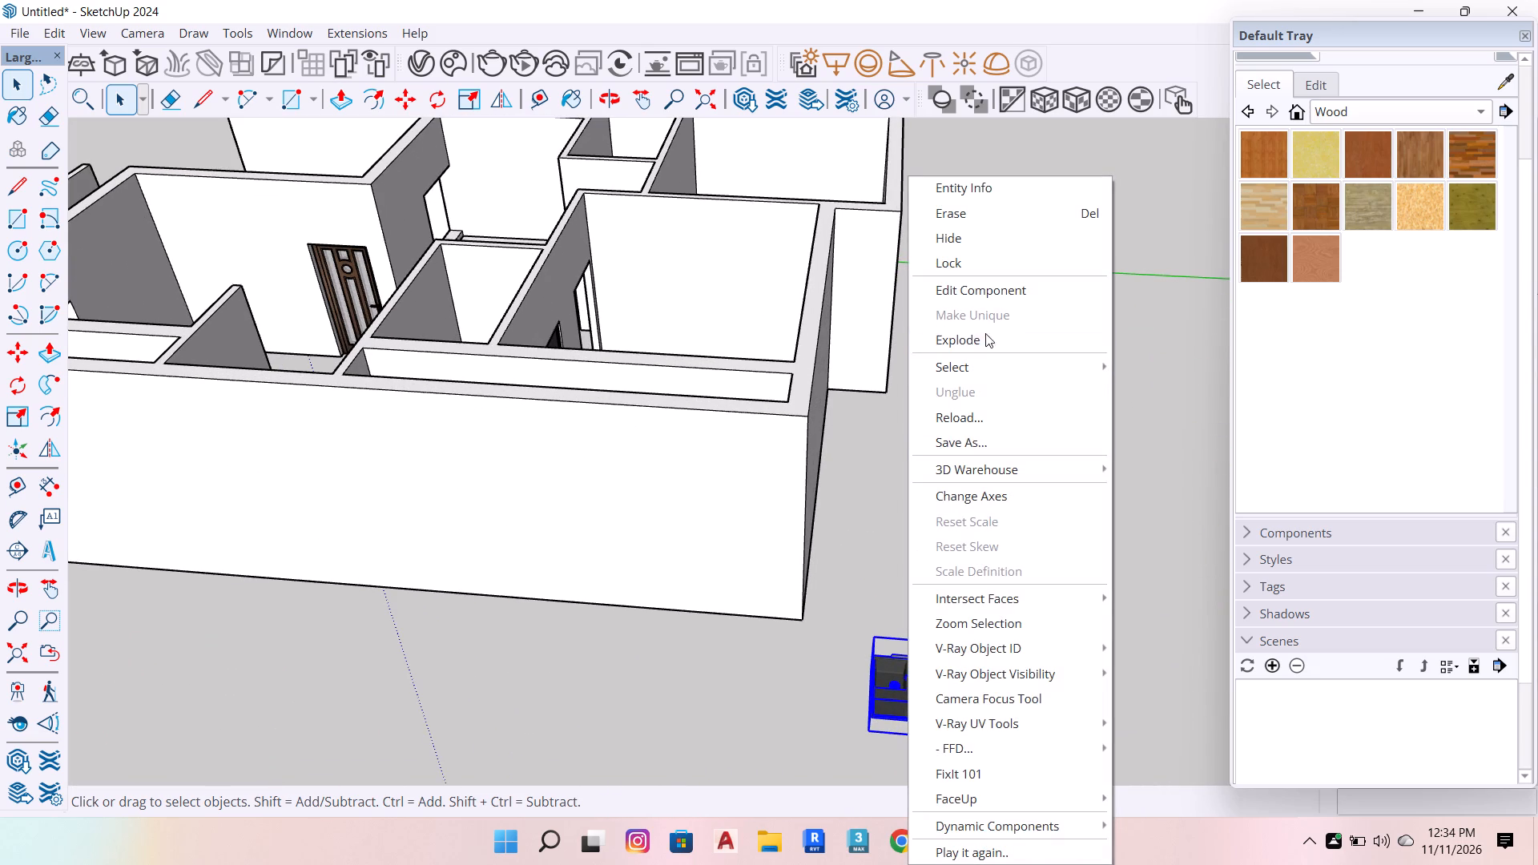
{"action": "left_click", "coordinate": [988, 337]}
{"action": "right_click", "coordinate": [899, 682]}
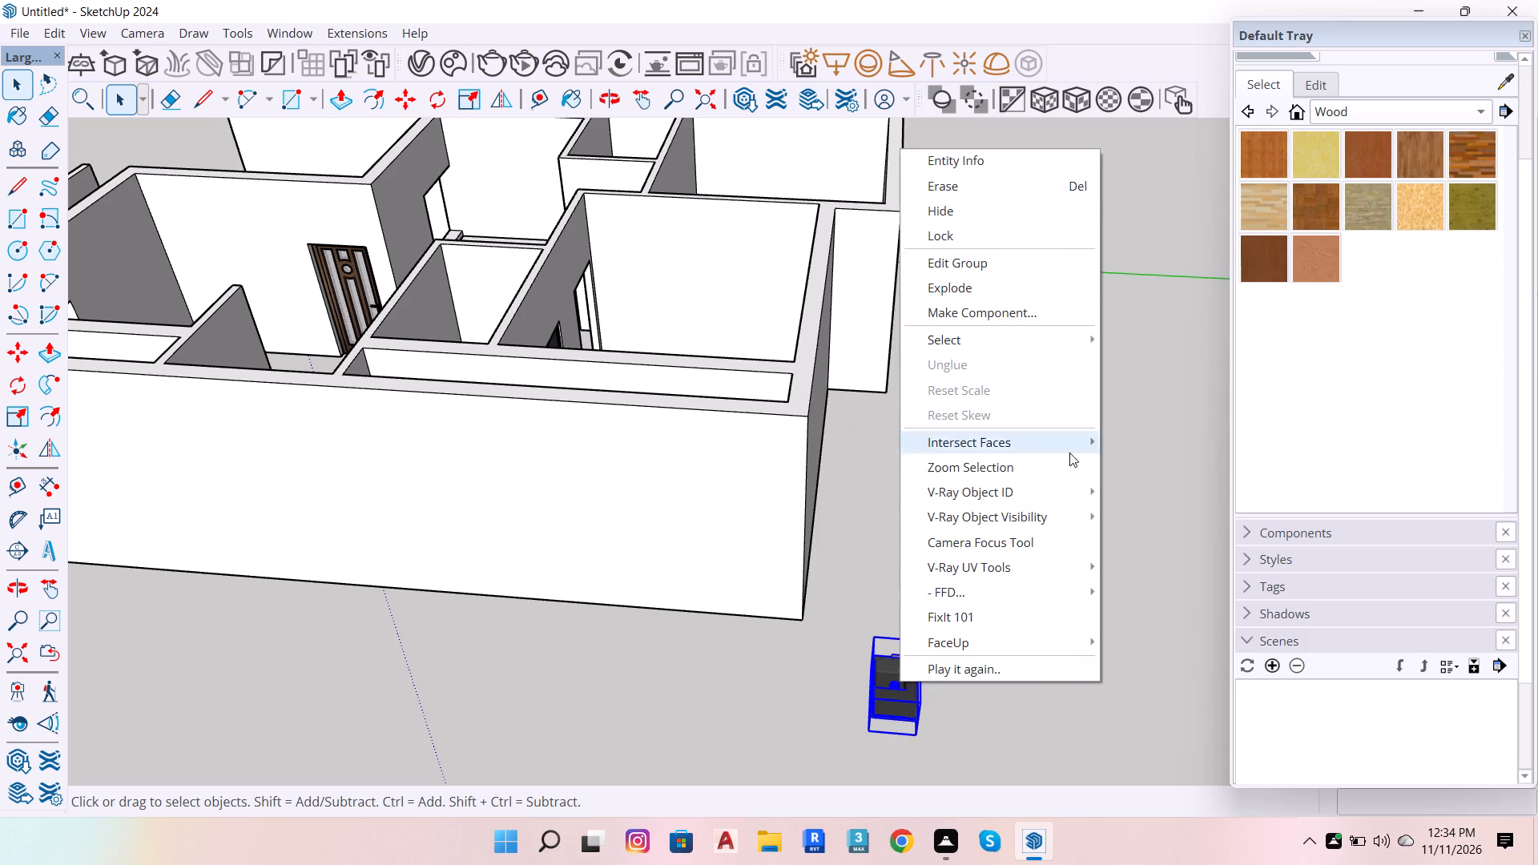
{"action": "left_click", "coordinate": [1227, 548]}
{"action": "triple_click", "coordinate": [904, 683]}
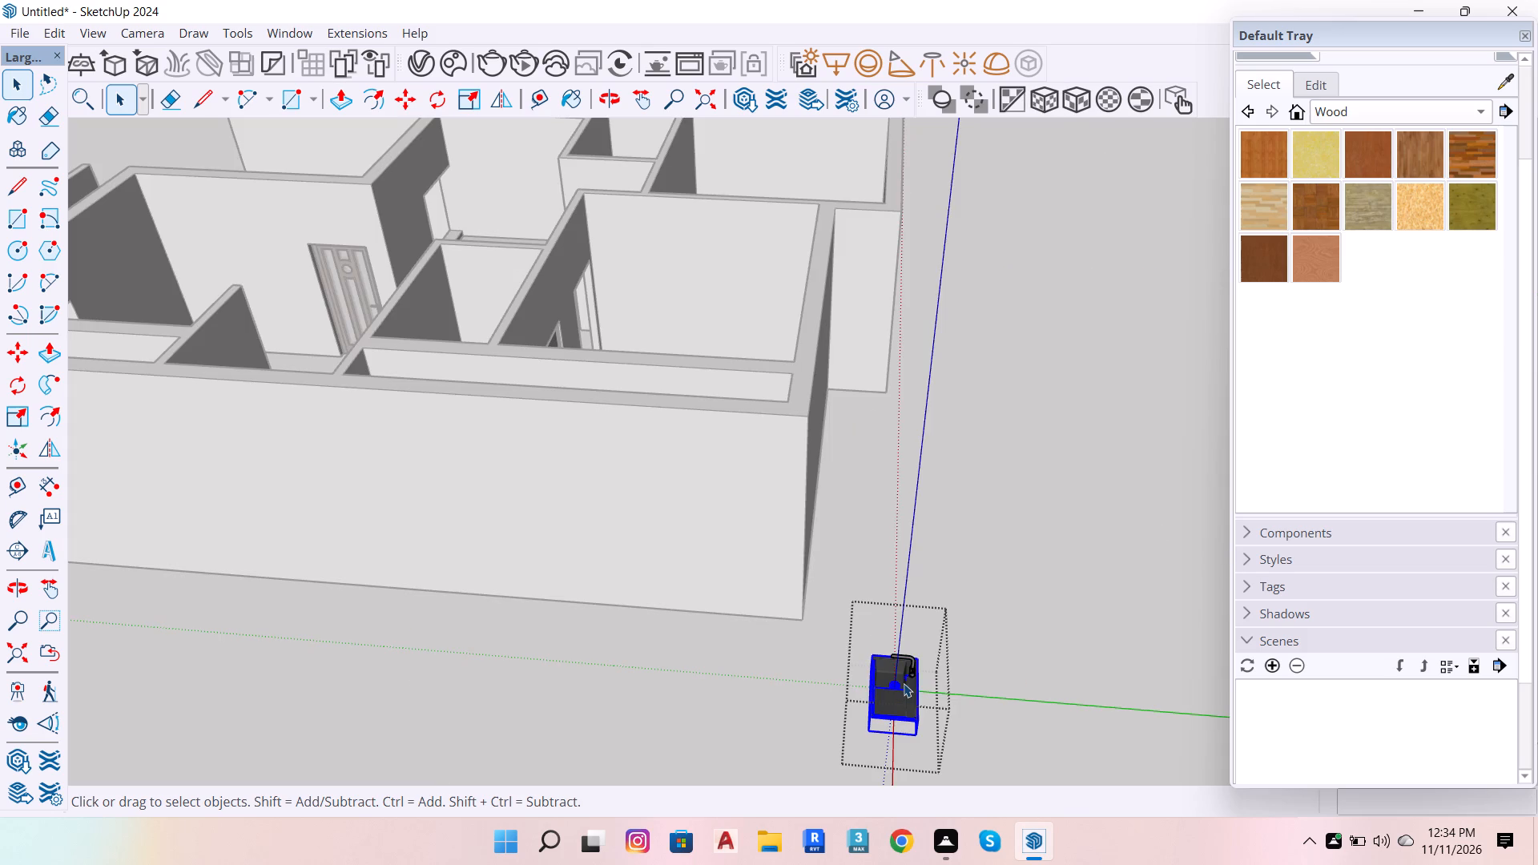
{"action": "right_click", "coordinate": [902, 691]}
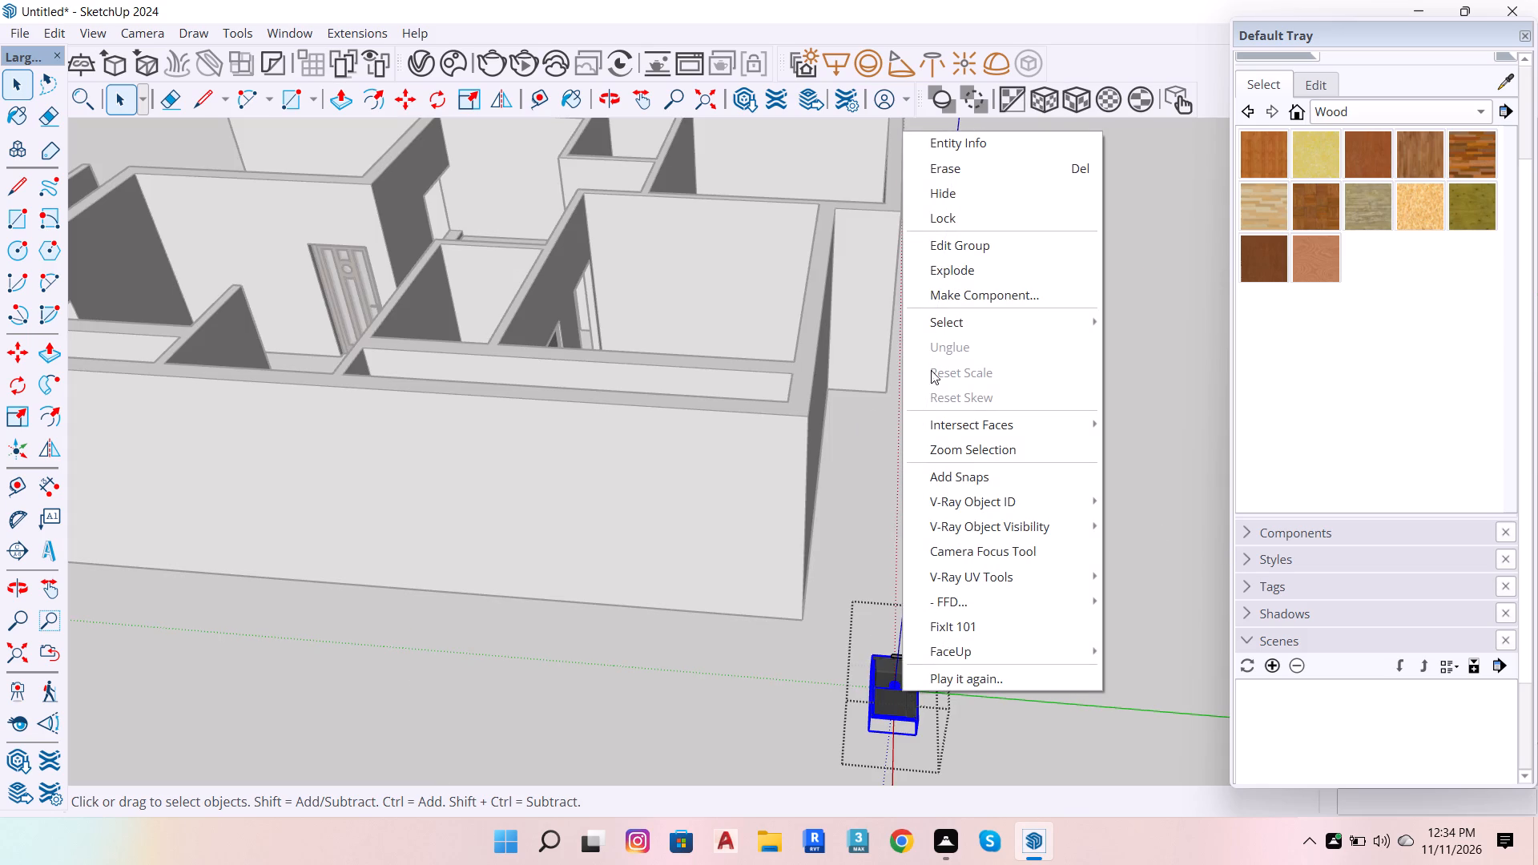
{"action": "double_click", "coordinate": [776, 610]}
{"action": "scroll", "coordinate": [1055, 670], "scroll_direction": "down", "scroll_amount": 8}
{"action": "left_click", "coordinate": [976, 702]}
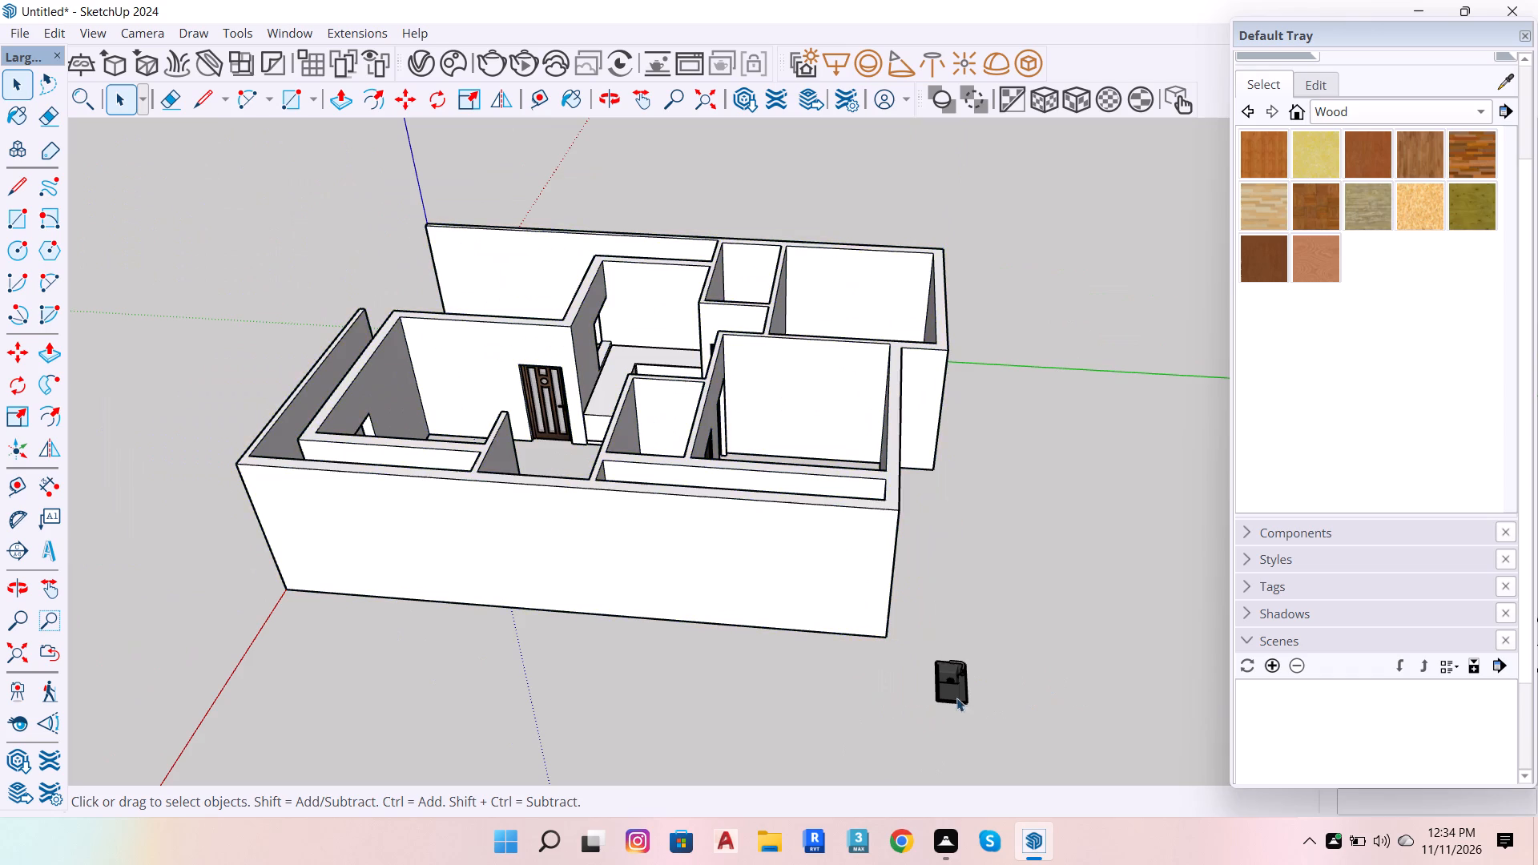
Rotate the sink 90° about the vertical axis around its bottom corner so its long side parallels the rear wall.
{"action": "scroll", "coordinate": [937, 690], "scroll_direction": "up", "scroll_amount": 6}
{"action": "left_click", "coordinate": [948, 697]}
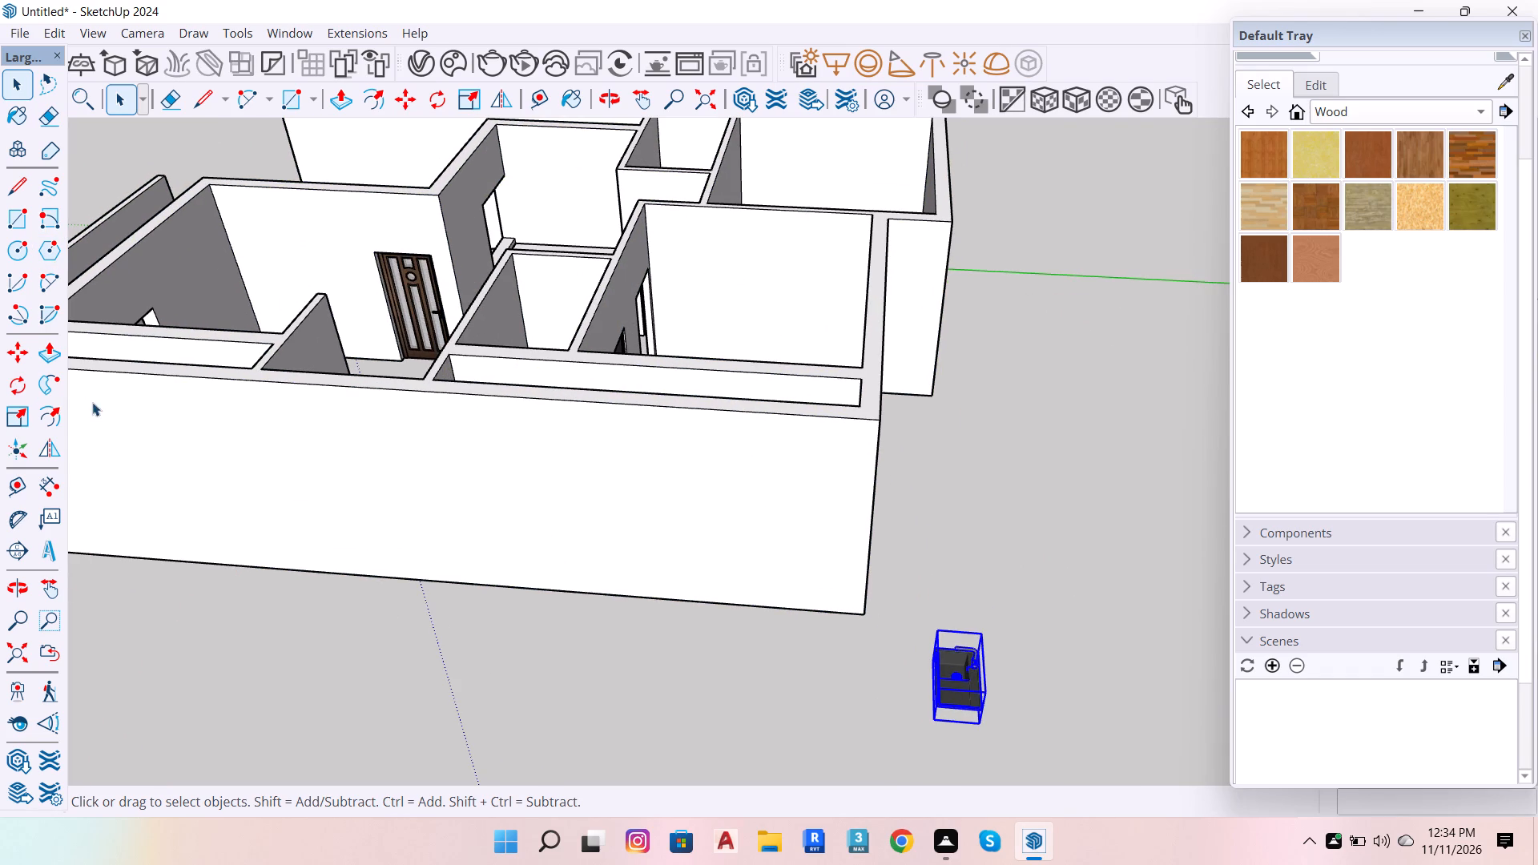
{"action": "left_click", "coordinate": [8, 392]}
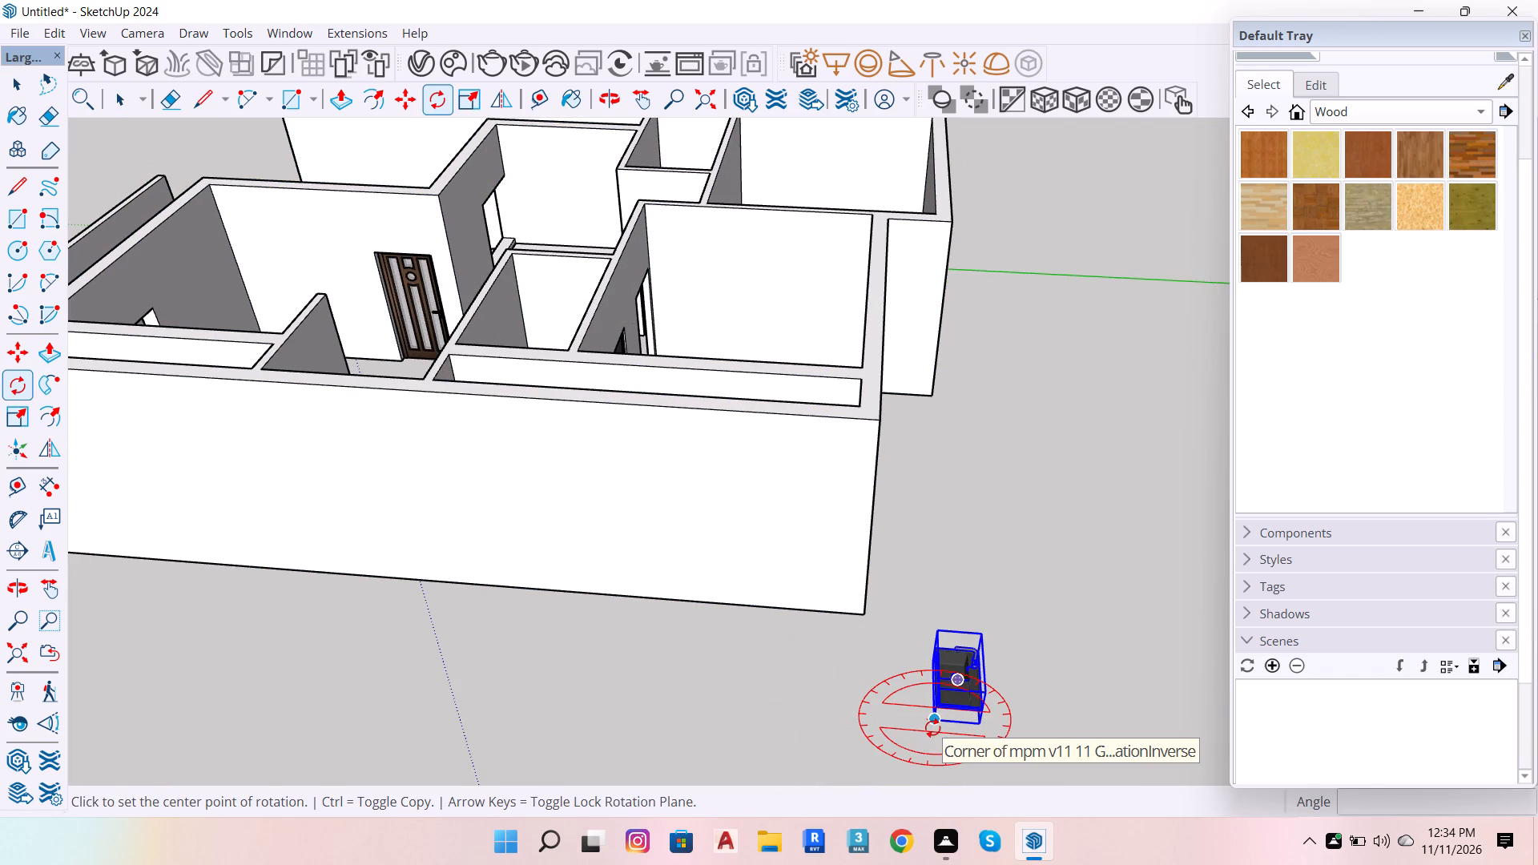
{"action": "key", "text": "Up"}
{"action": "left_click", "coordinate": [933, 728]}
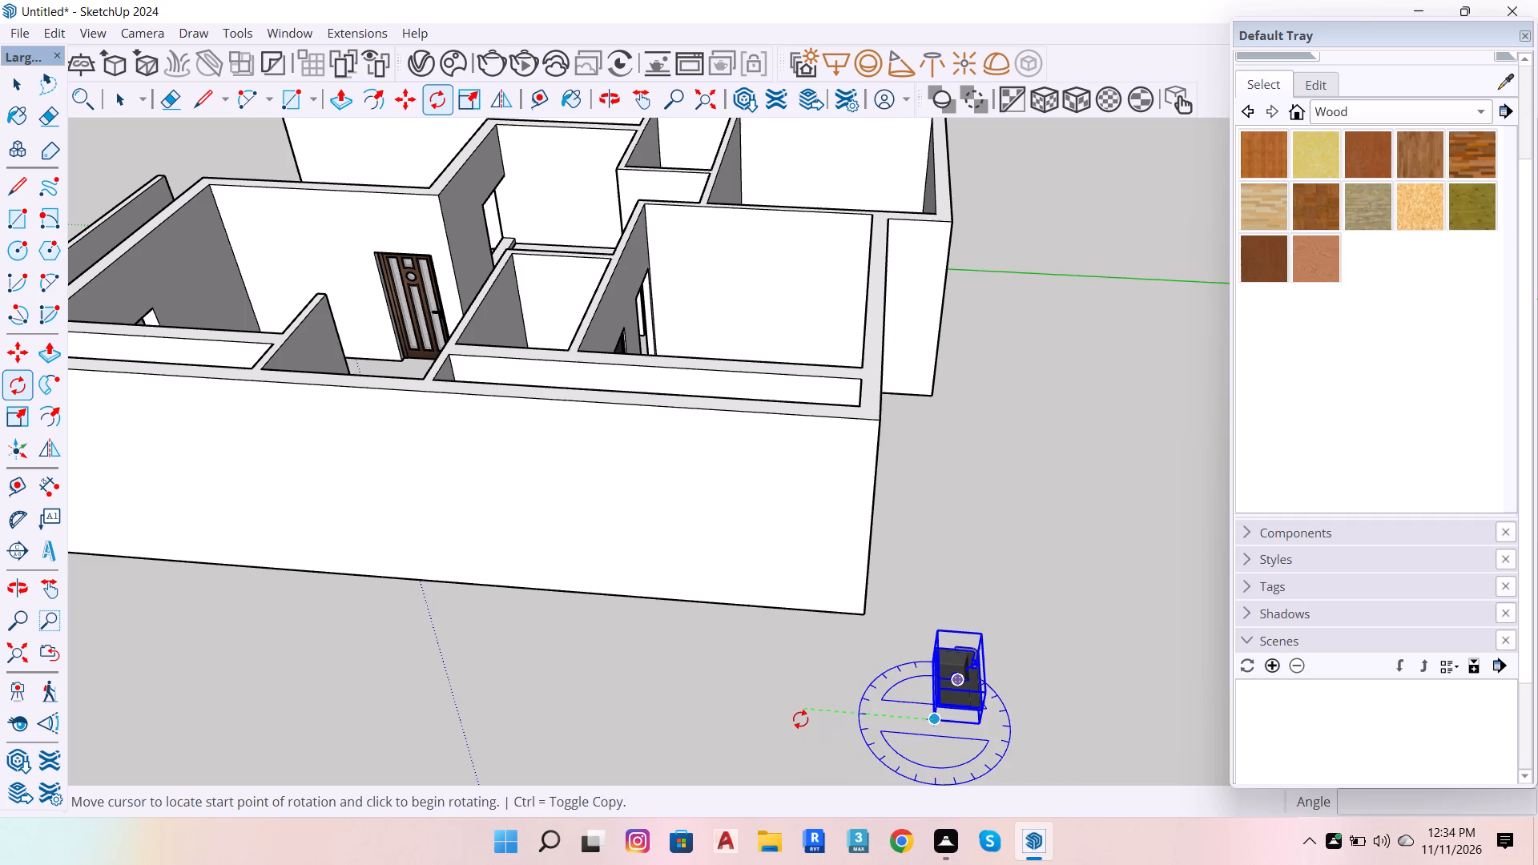
{"action": "left_click", "coordinate": [790, 710]}
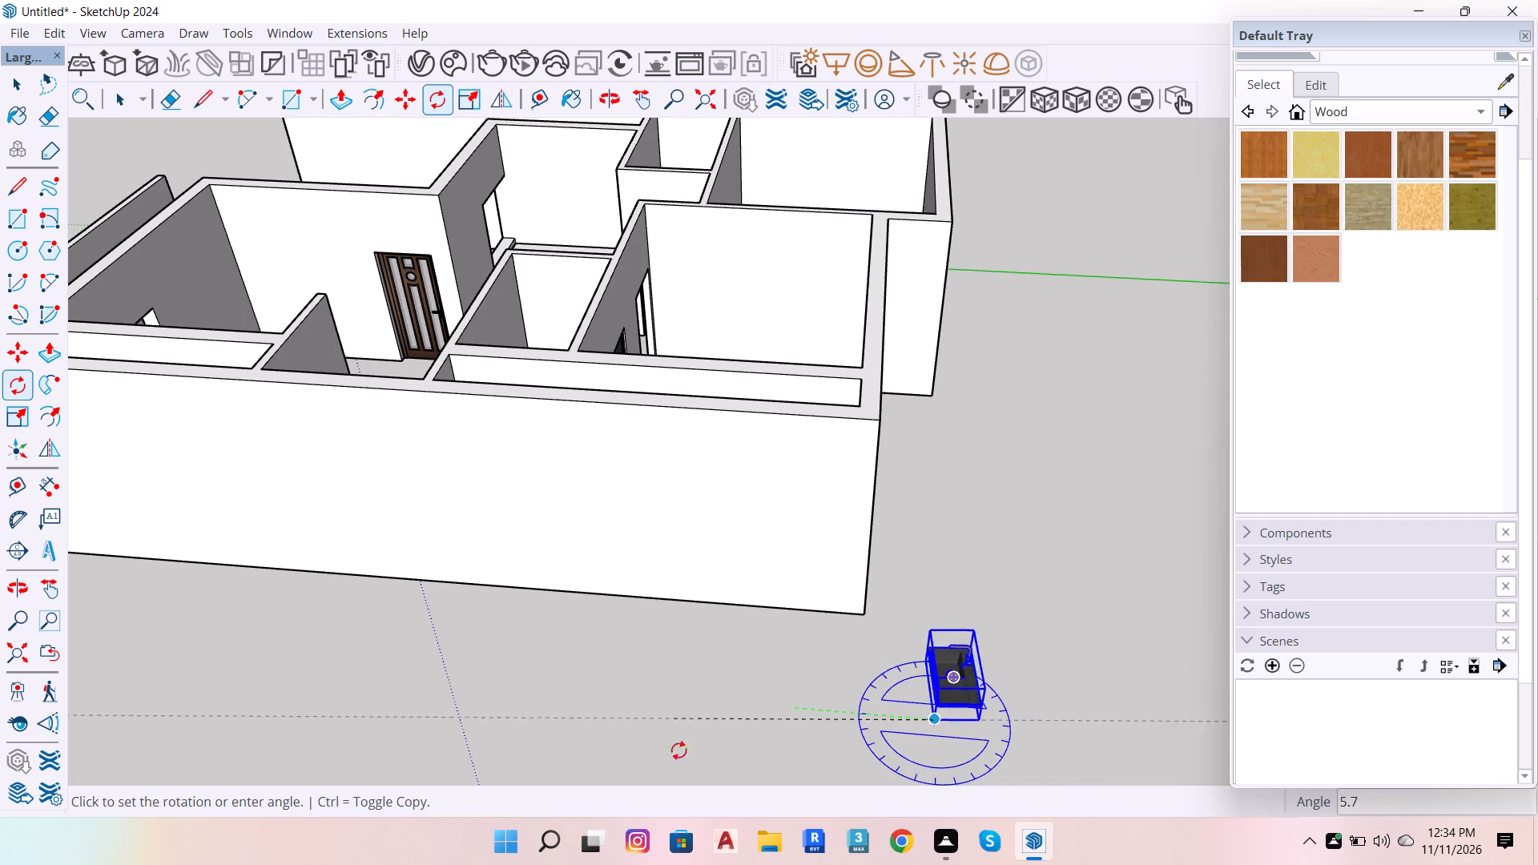
{"action": "left_click", "coordinate": [935, 755]}
{"action": "scroll", "coordinate": [931, 726], "scroll_direction": "up", "scroll_amount": 5}
{"action": "key", "text": "space"}
Move the sink by its front rim corner onto the countertop of the rear-wall leg, near the end by the side wall.
{"action": "scroll", "coordinate": [930, 673], "scroll_direction": "up", "scroll_amount": 4}
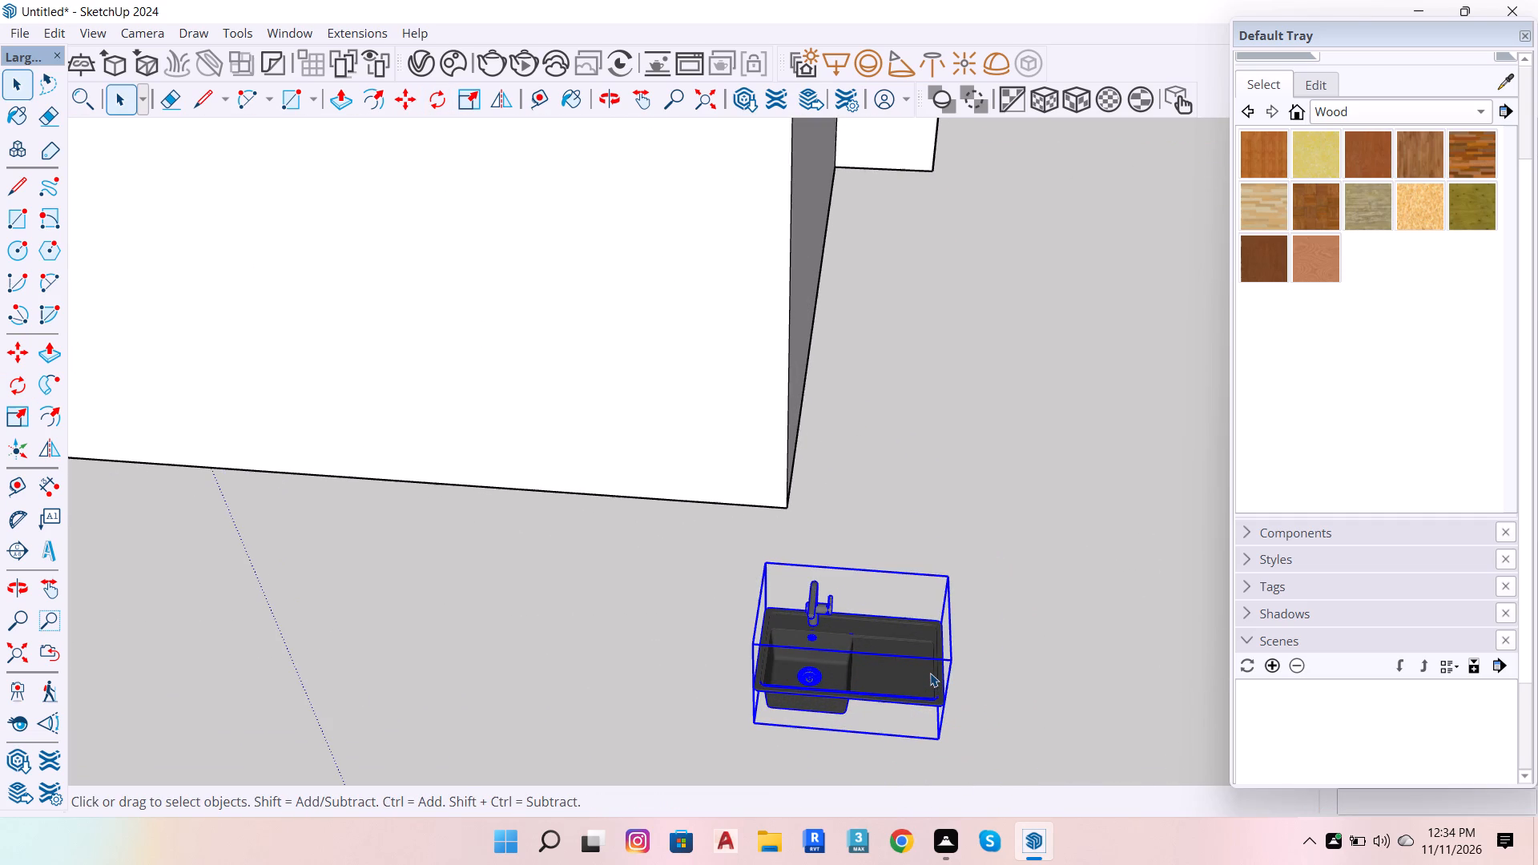
{"action": "key", "text": "m"}
{"action": "scroll", "coordinate": [940, 700], "scroll_direction": "up", "scroll_amount": 14}
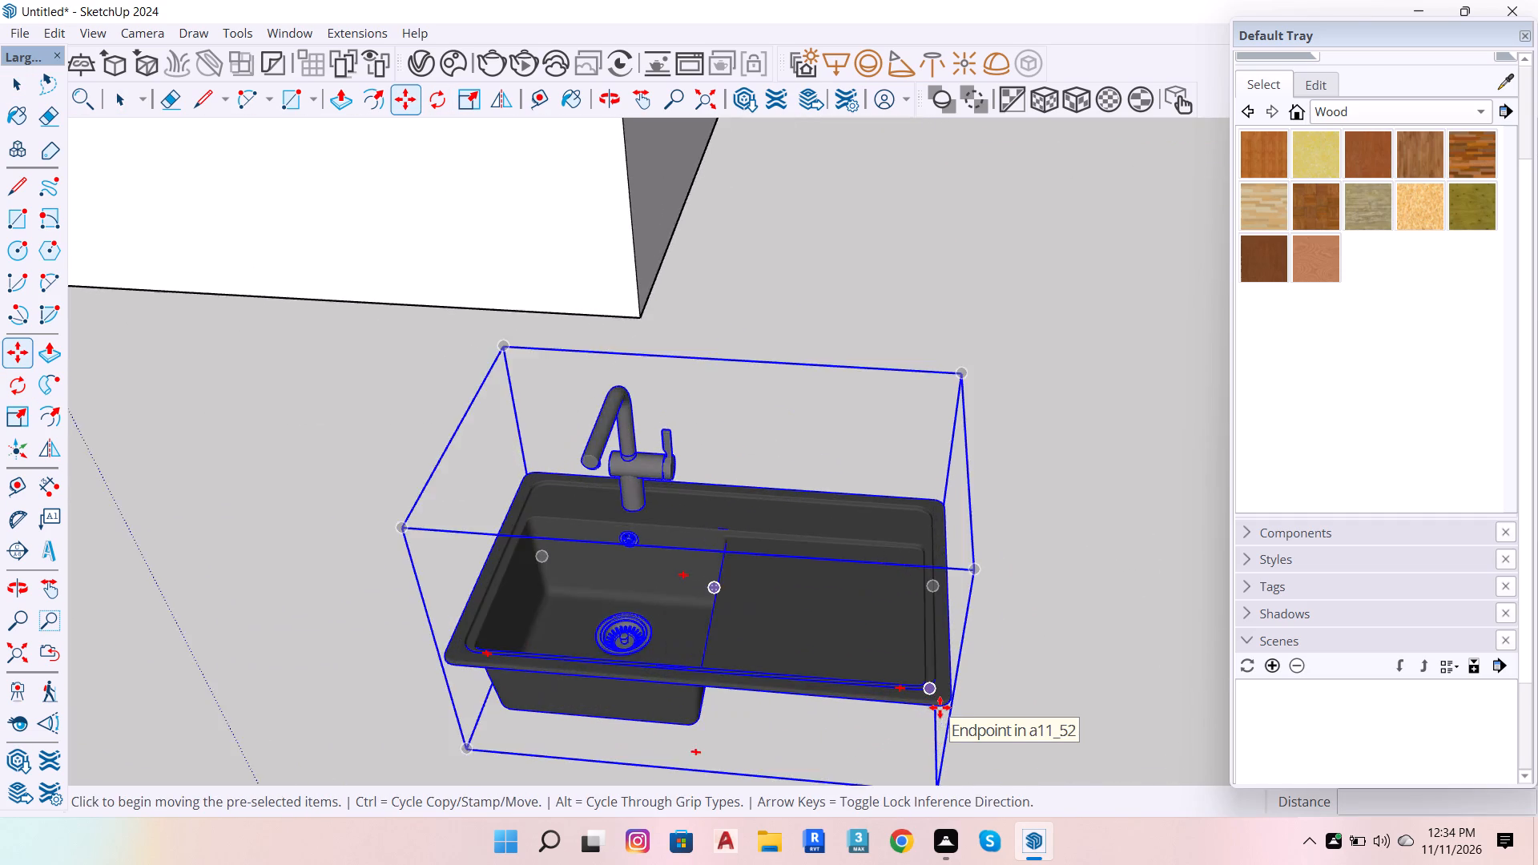
{"action": "scroll", "coordinate": [940, 707], "scroll_direction": "up", "scroll_amount": 5}
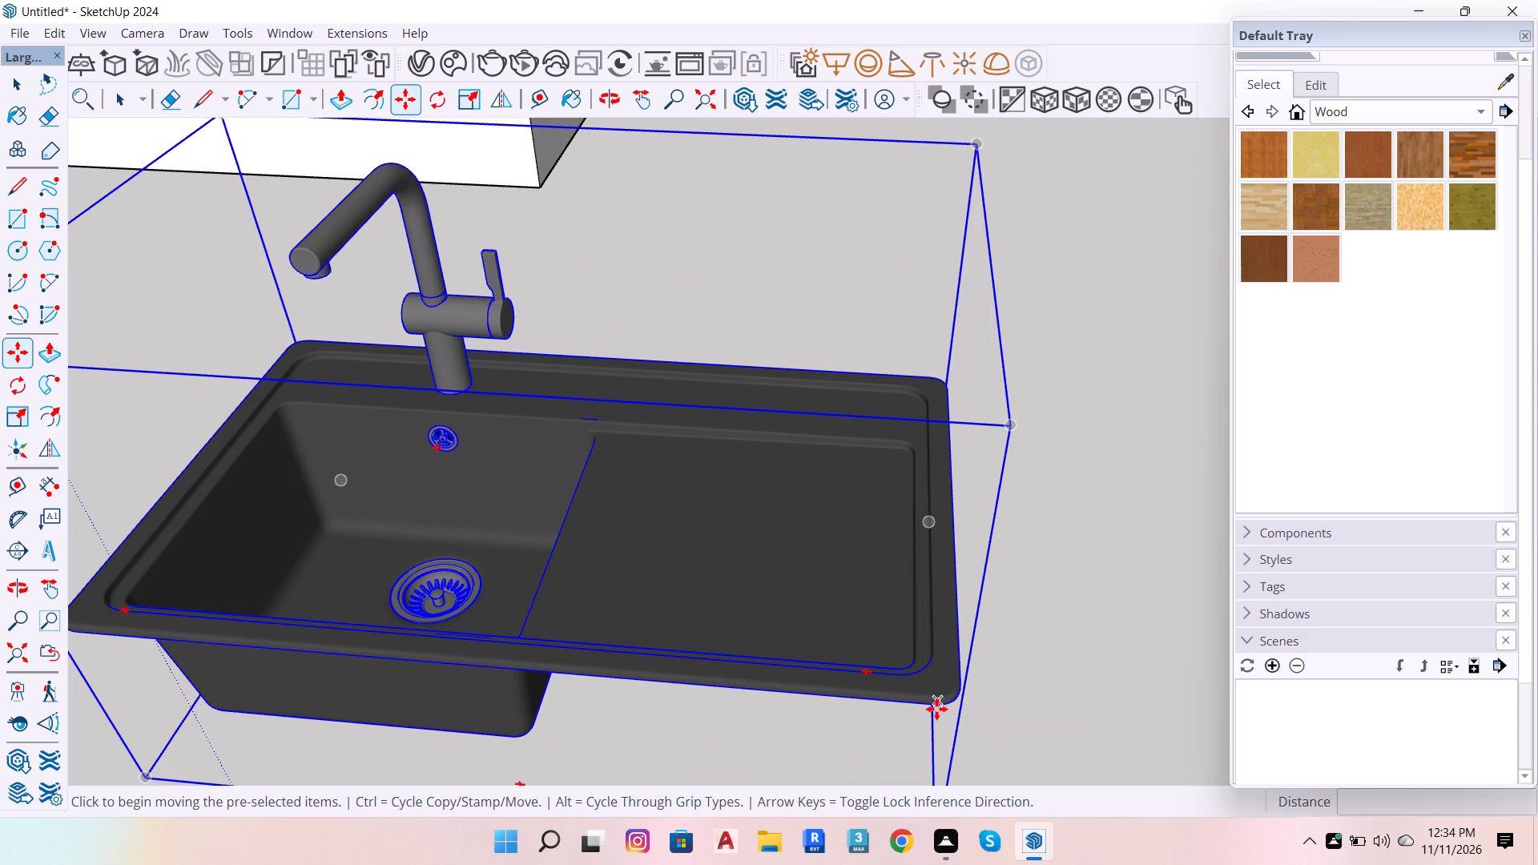
{"action": "scroll", "coordinate": [934, 711], "scroll_direction": "up", "scroll_amount": 6}
{"action": "left_click", "coordinate": [942, 702]}
{"action": "scroll", "coordinate": [1101, 622], "scroll_direction": "down", "scroll_amount": 7}
{"action": "scroll", "coordinate": [1109, 618], "scroll_direction": "down", "scroll_amount": 20}
{"action": "scroll", "coordinate": [1117, 672], "scroll_direction": "down", "scroll_amount": 8}
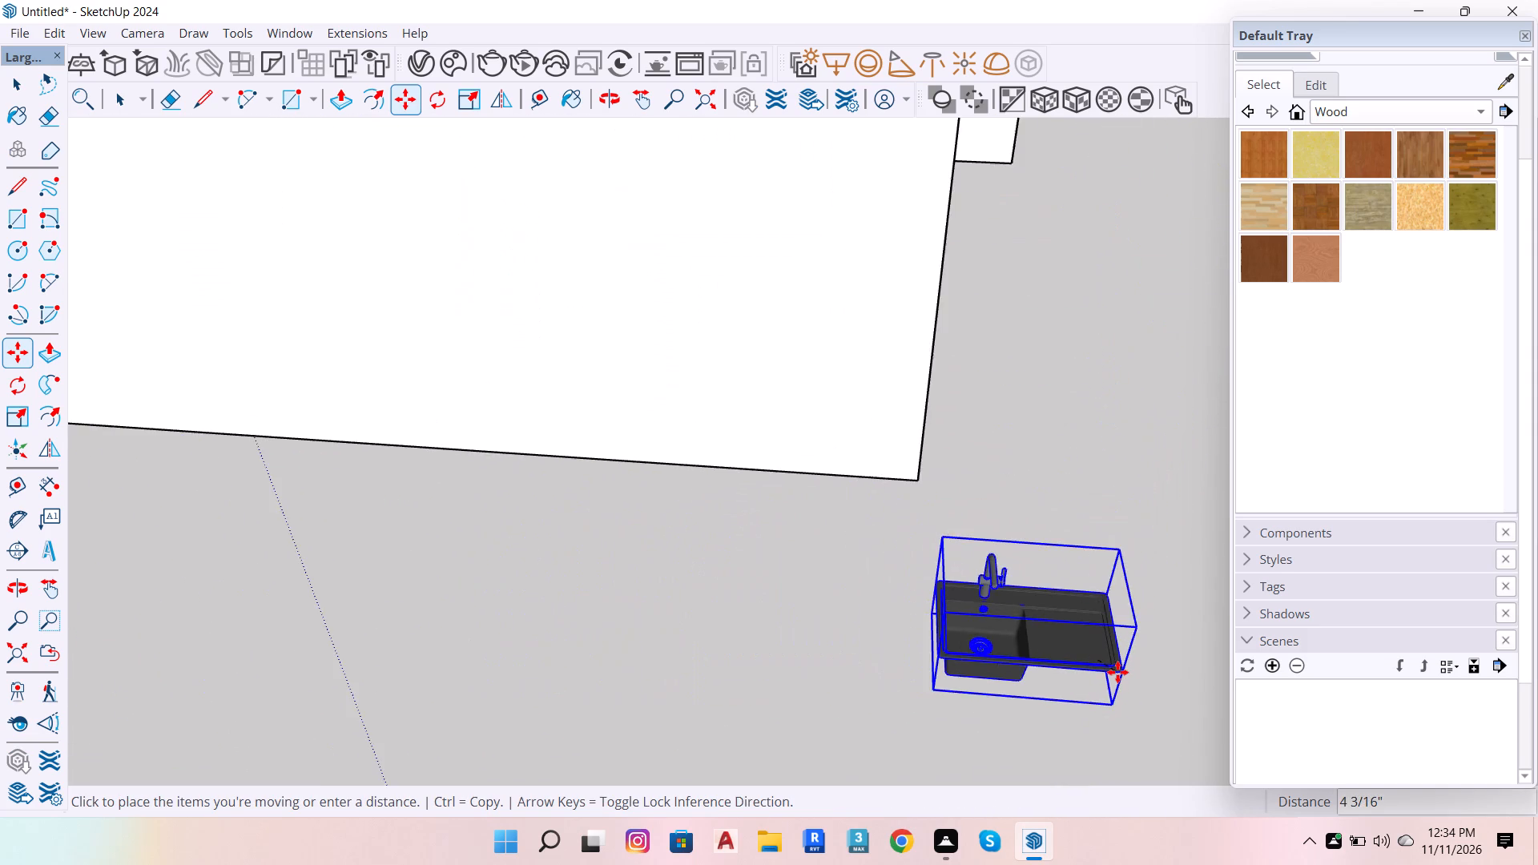
{"action": "scroll", "coordinate": [1117, 672], "scroll_direction": "down", "scroll_amount": 20}
{"action": "scroll", "coordinate": [1117, 672], "scroll_direction": "down", "scroll_amount": 19}
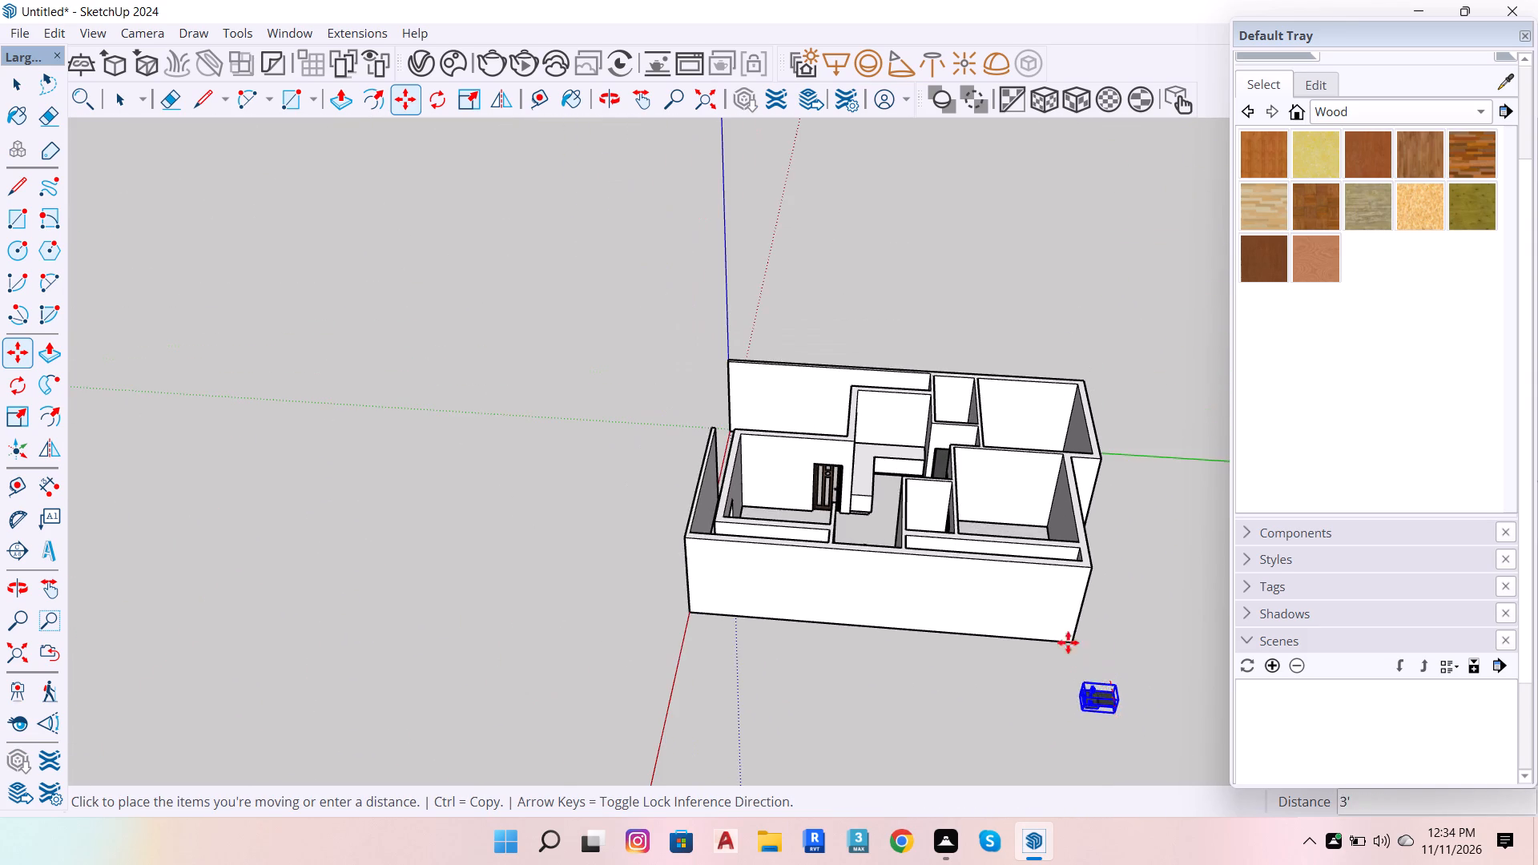
{"action": "scroll", "coordinate": [875, 439], "scroll_direction": "up", "scroll_amount": 16}
{"action": "scroll", "coordinate": [941, 467], "scroll_direction": "up", "scroll_amount": 7}
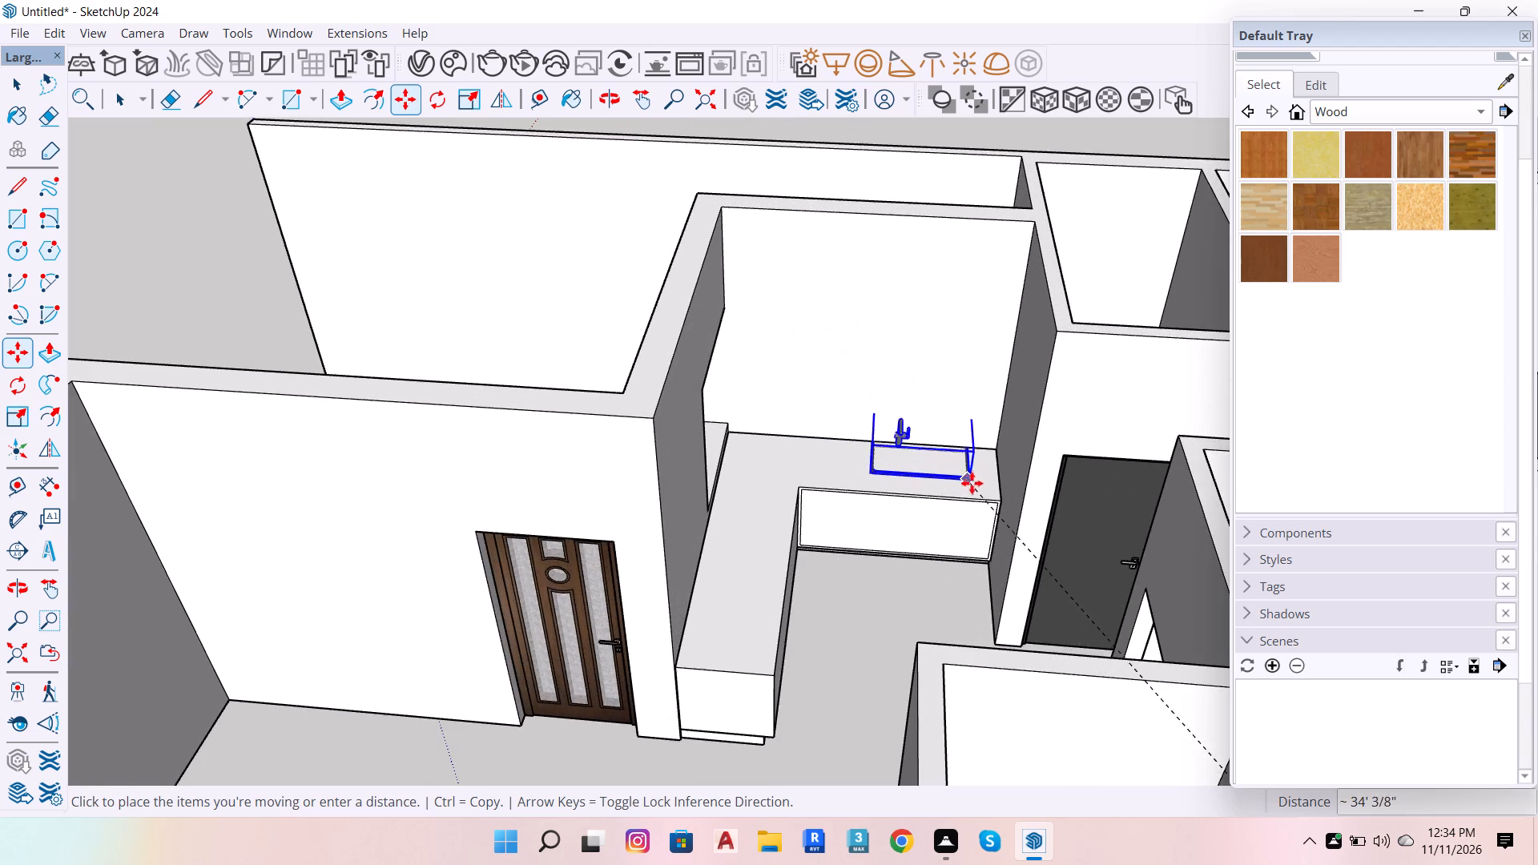
{"action": "scroll", "coordinate": [972, 483], "scroll_direction": "up", "scroll_amount": 4}
{"action": "left_click", "coordinate": [989, 490]}
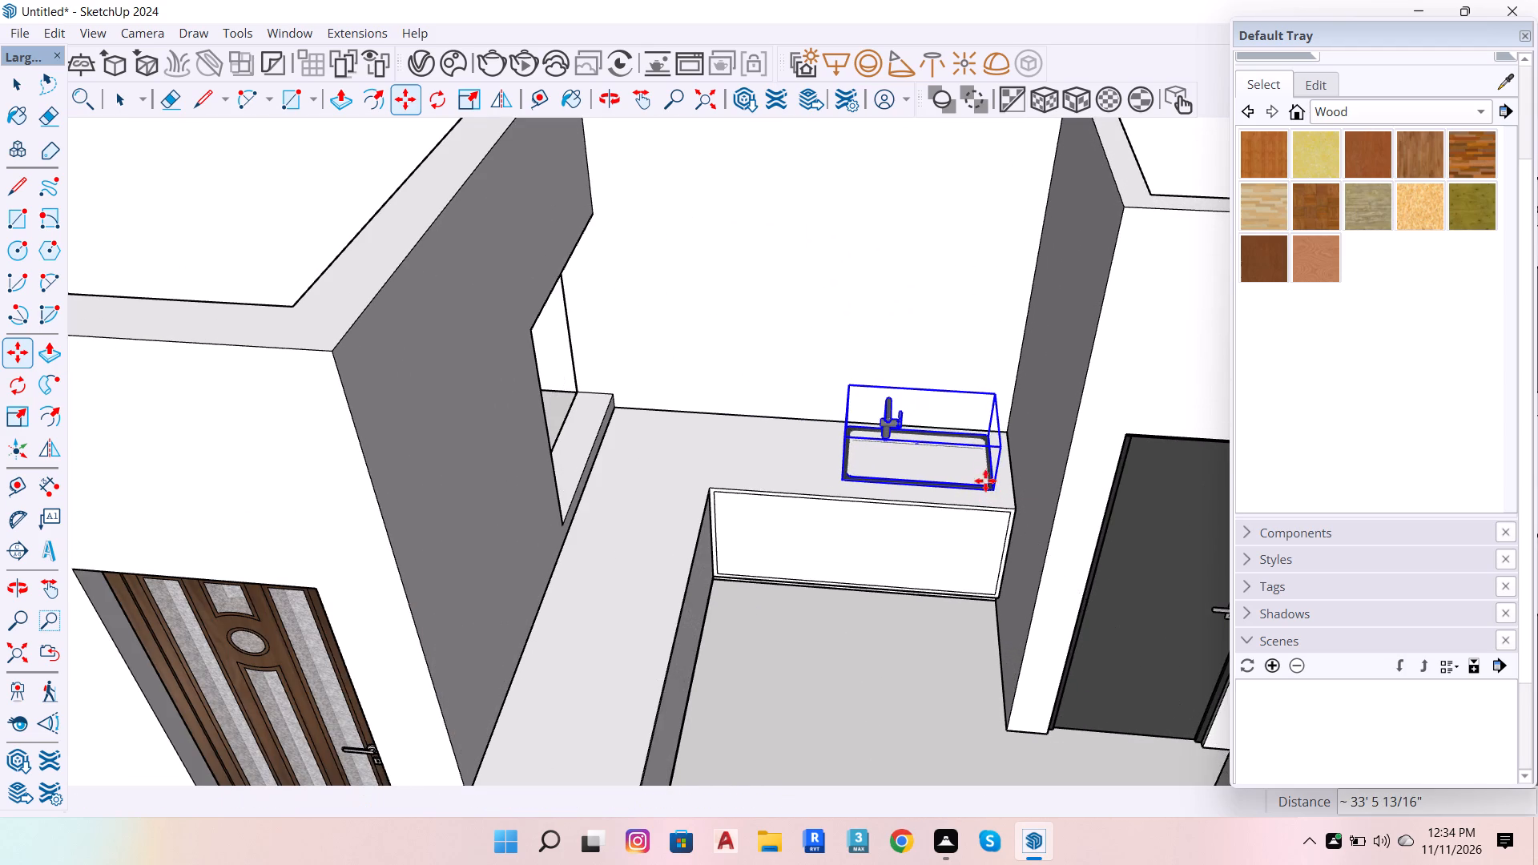
{"action": "scroll", "coordinate": [985, 468], "scroll_direction": "up", "scroll_amount": 13}
{"action": "key", "text": "space"}
{"action": "scroll", "coordinate": [986, 478], "scroll_direction": "up", "scroll_amount": 5}
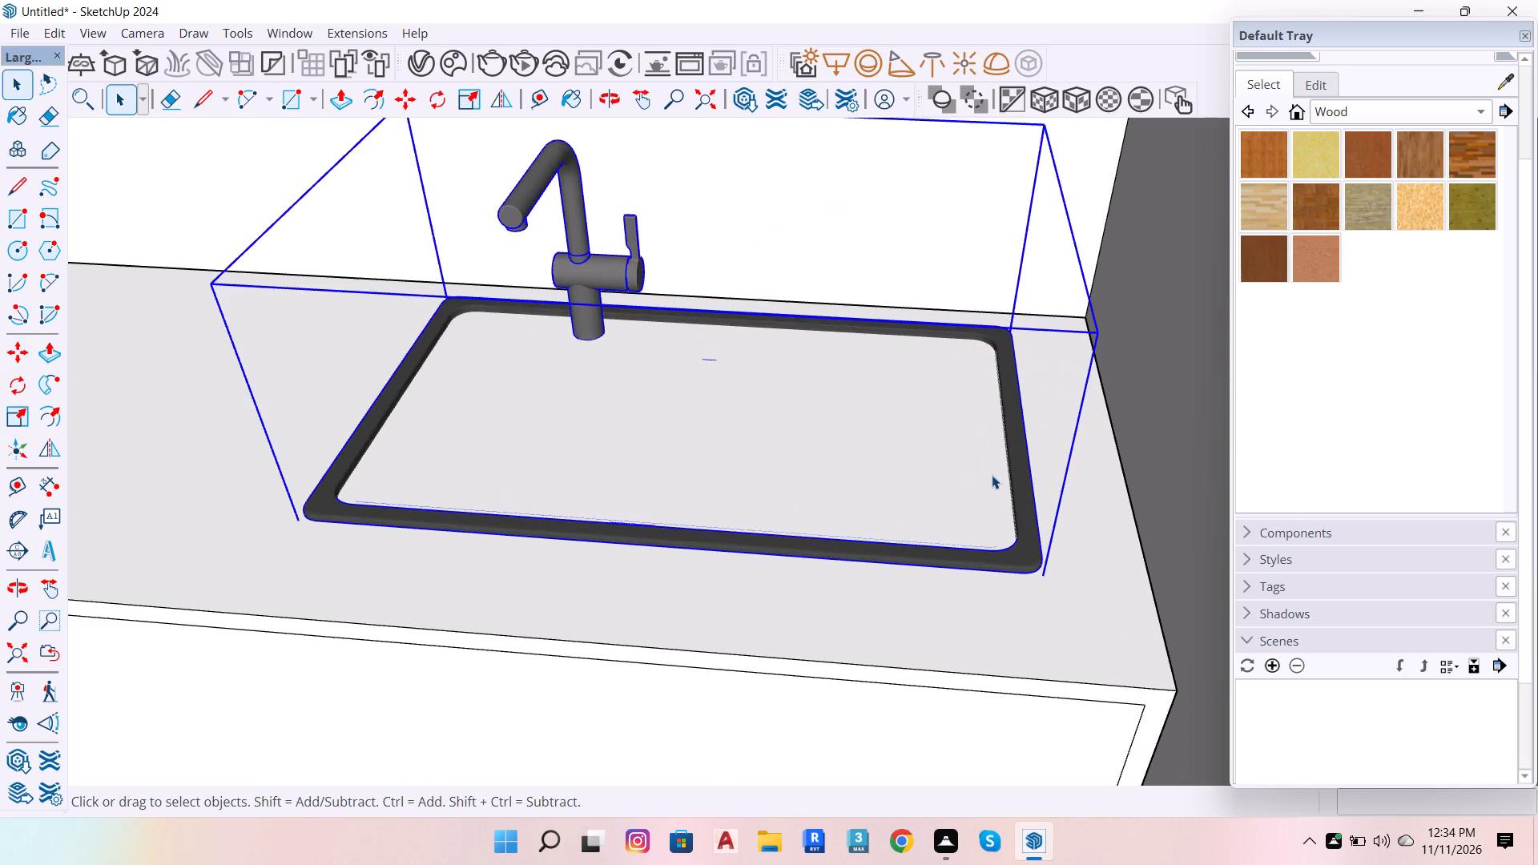
Place a guide parallel to the countertop's rear-wall edge, offset 2" to run along the sink's back rim.
{"action": "scroll", "coordinate": [1011, 503], "scroll_direction": "down", "scroll_amount": 2}
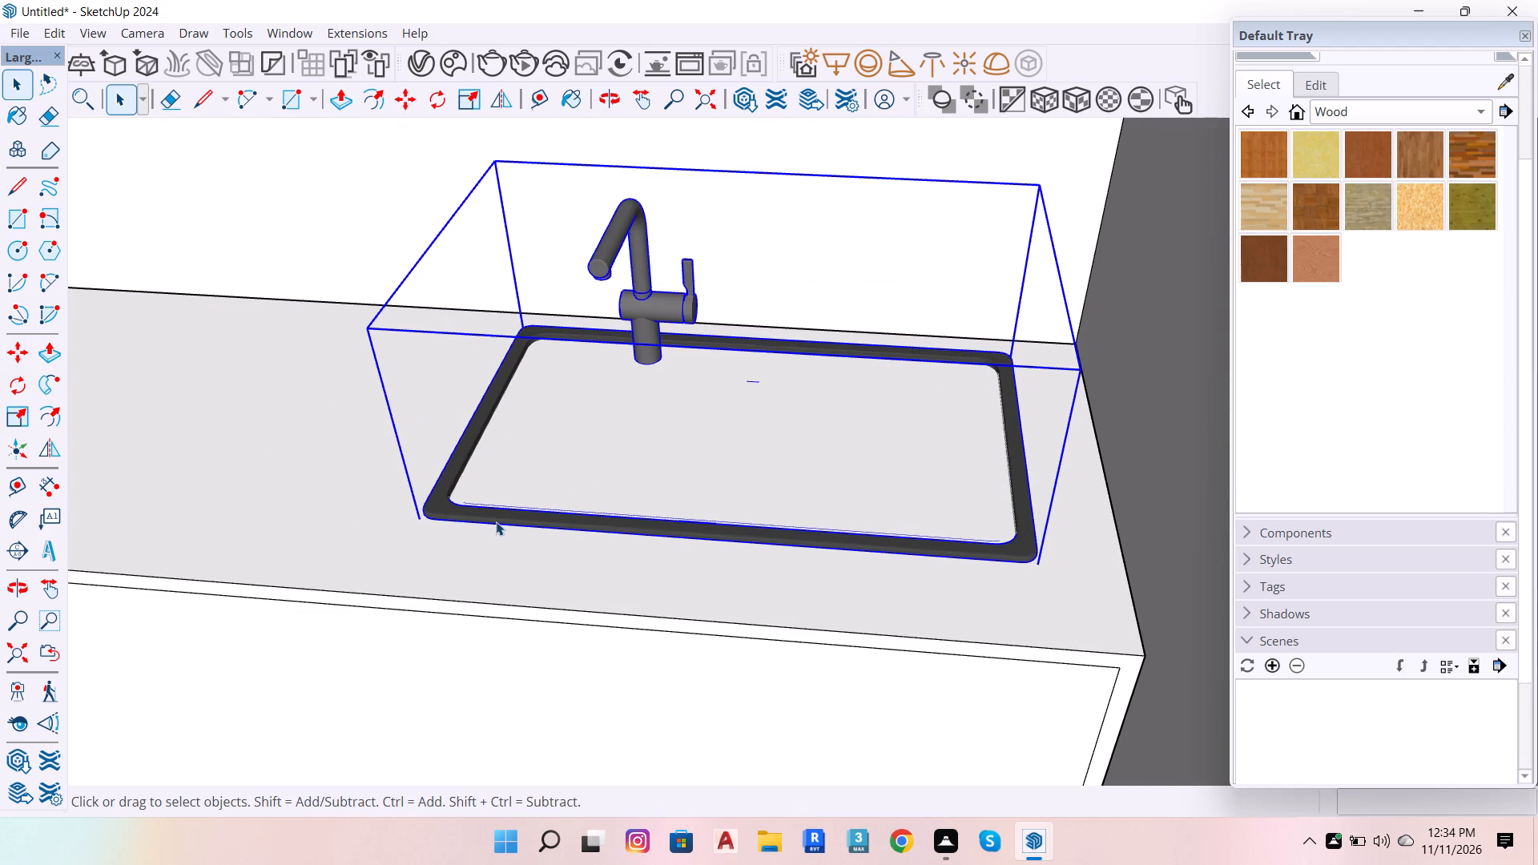
{"action": "scroll", "coordinate": [466, 504], "scroll_direction": "up", "scroll_amount": 1}
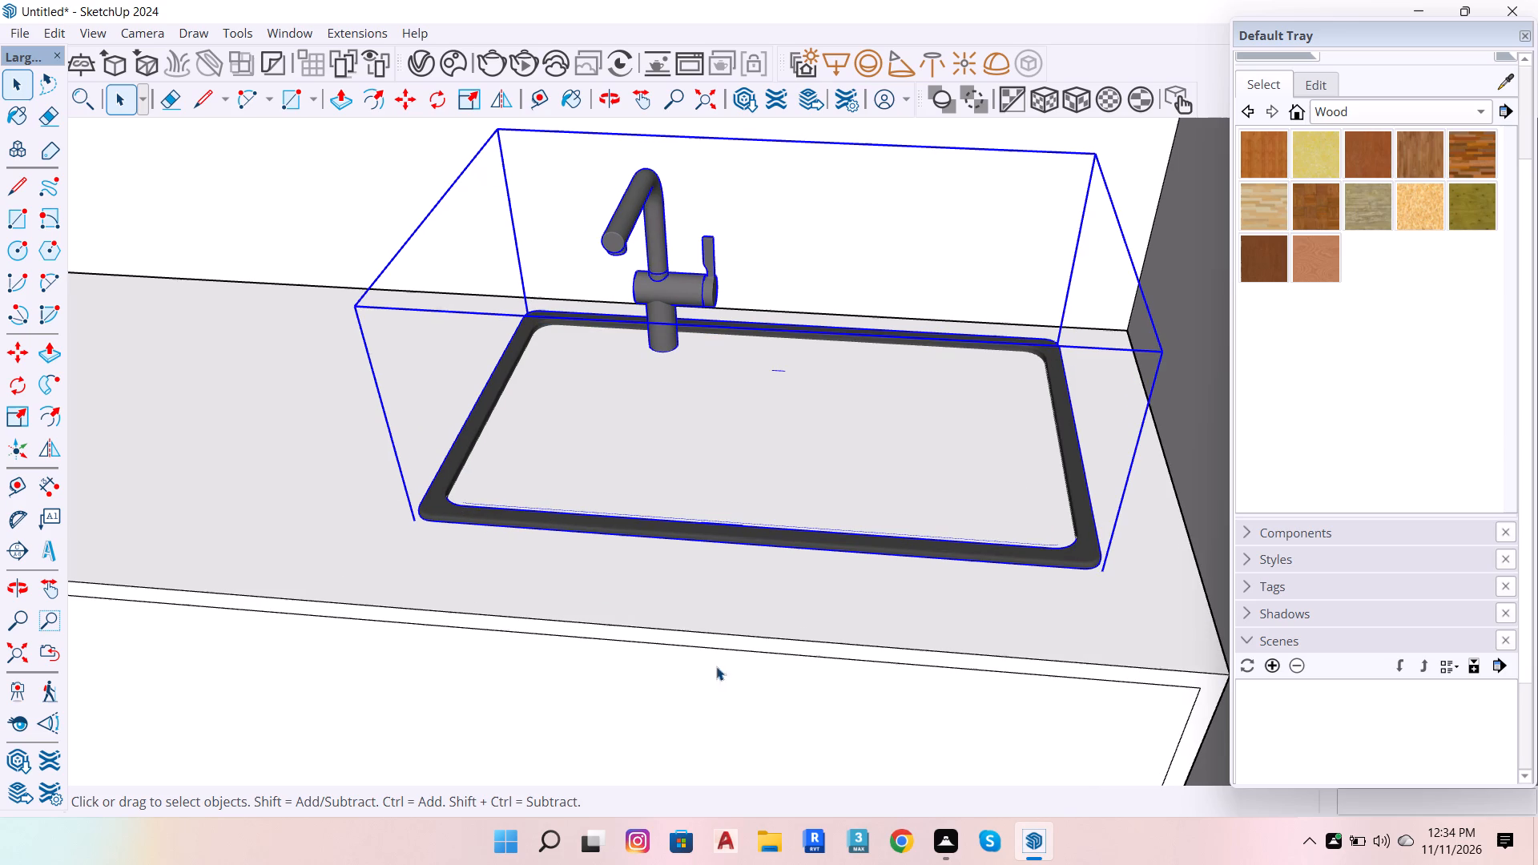
{"action": "scroll", "coordinate": [735, 698], "scroll_direction": "down", "scroll_amount": 7}
{"action": "scroll", "coordinate": [950, 283], "scroll_direction": "up", "scroll_amount": 6}
{"action": "key", "text": "o"}
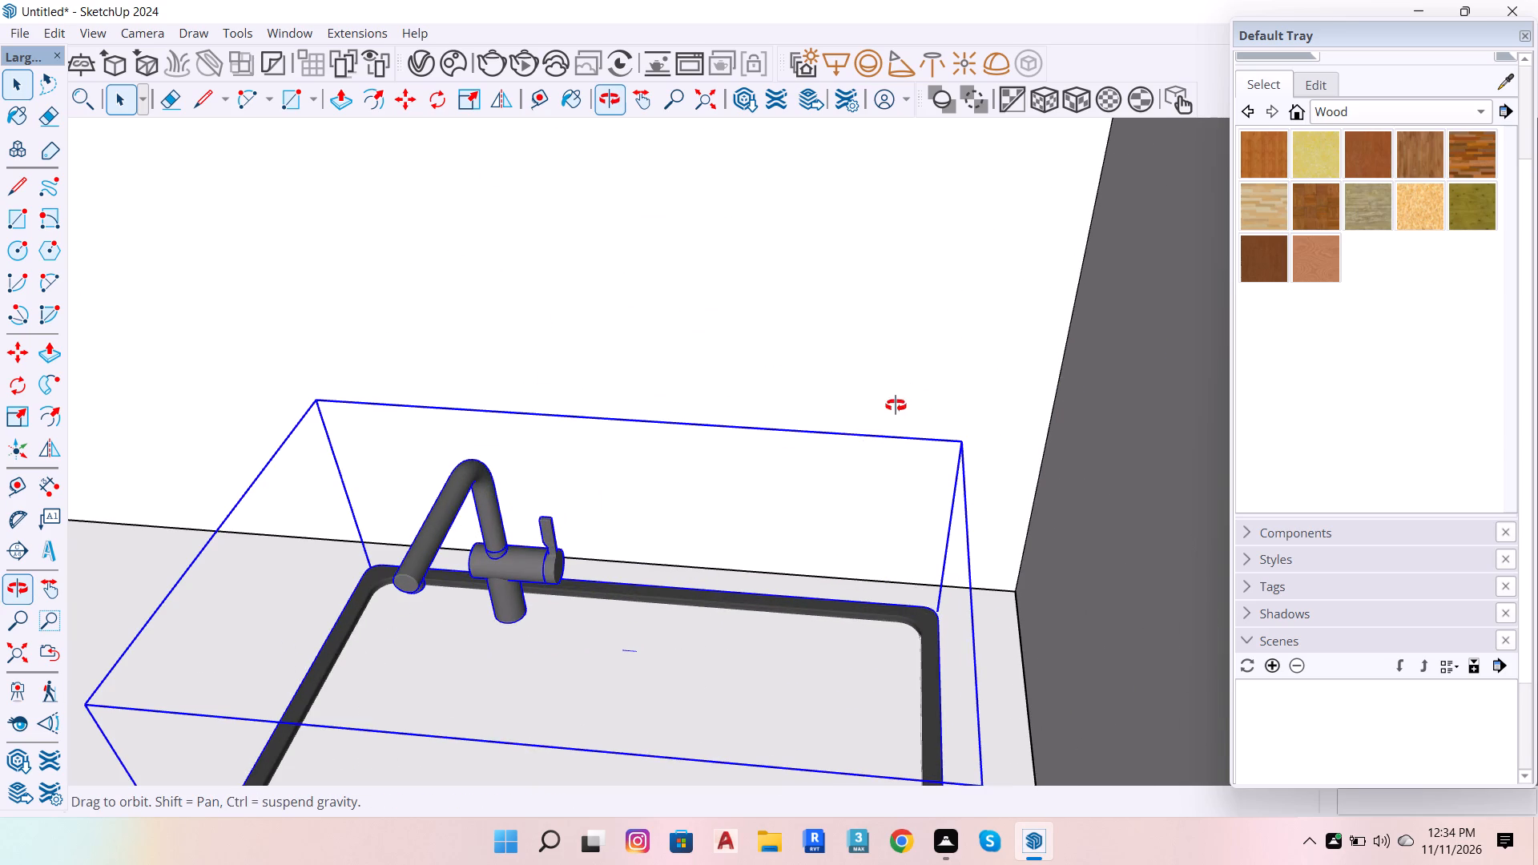
{"action": "left_click_drag", "start_coordinate": [877, 369], "coordinate": [871, 495]}
{"action": "key", "text": "space"}
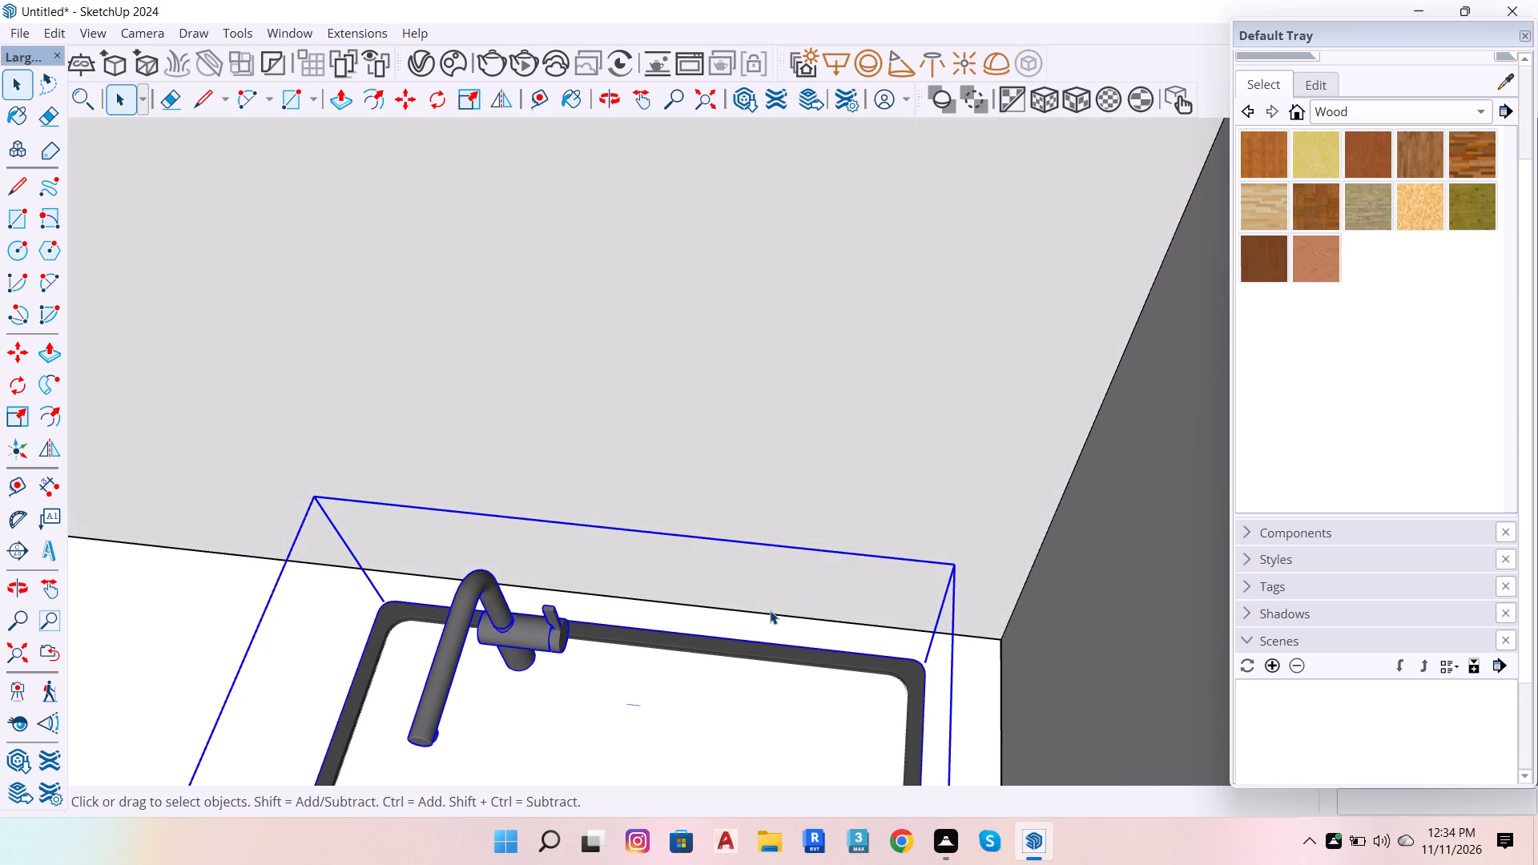
{"action": "key", "text": "t"}
{"action": "left_click", "coordinate": [747, 607]}
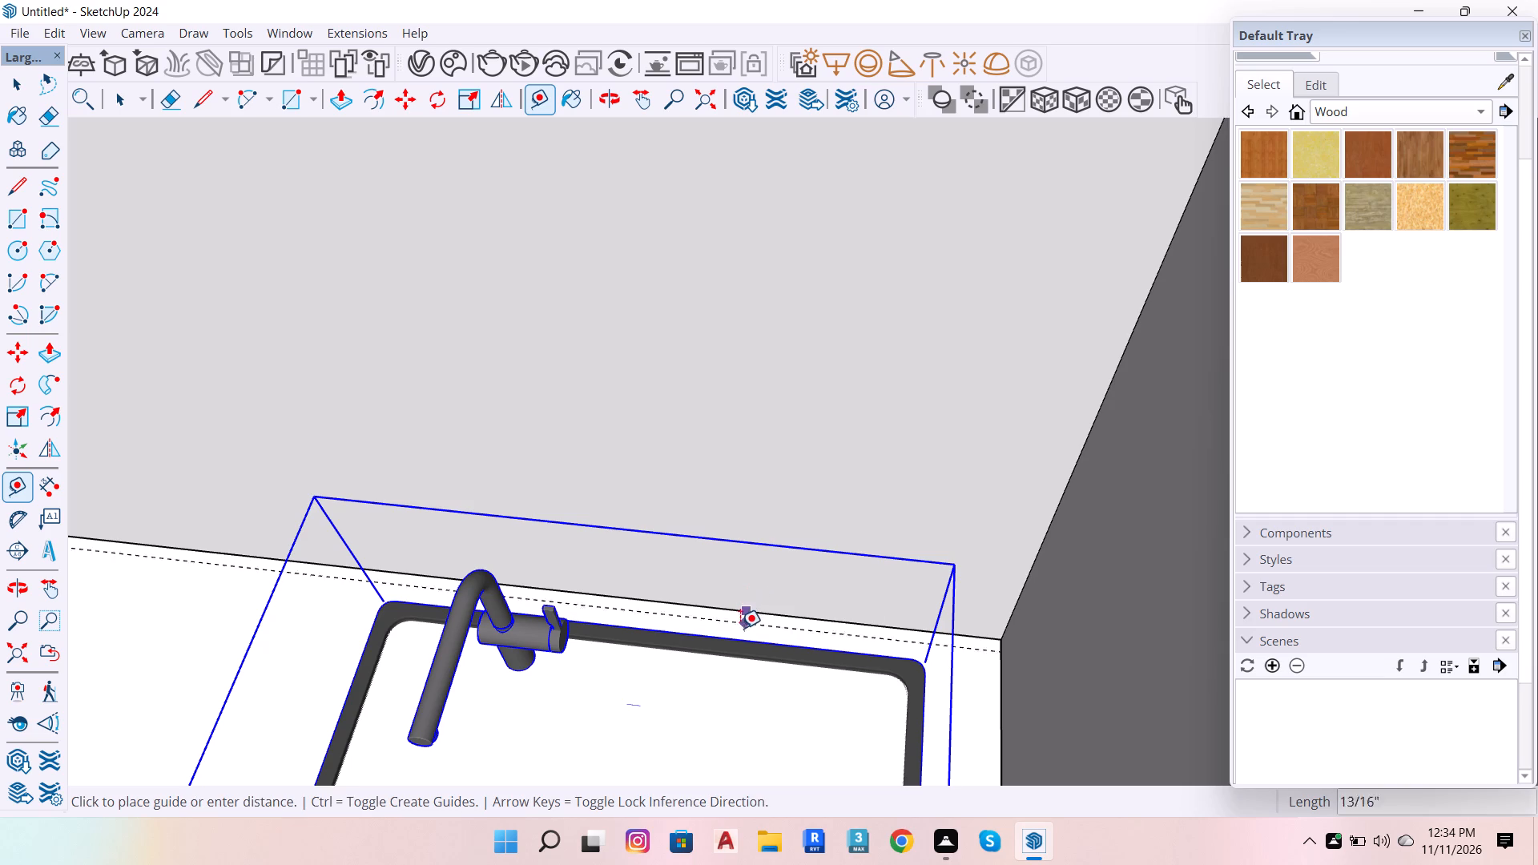
{"action": "left_click", "coordinate": [736, 641]}
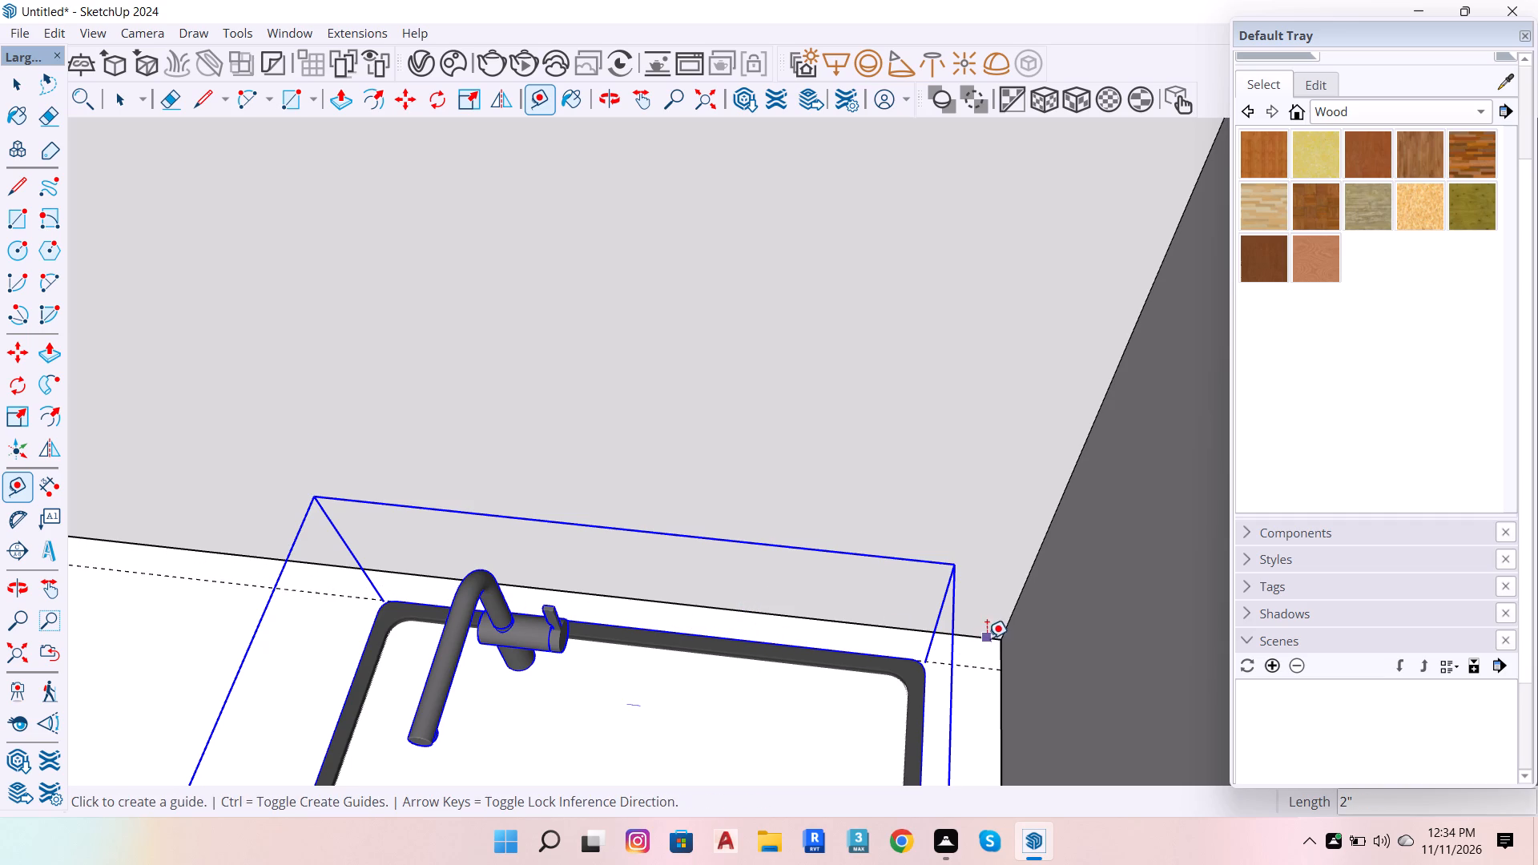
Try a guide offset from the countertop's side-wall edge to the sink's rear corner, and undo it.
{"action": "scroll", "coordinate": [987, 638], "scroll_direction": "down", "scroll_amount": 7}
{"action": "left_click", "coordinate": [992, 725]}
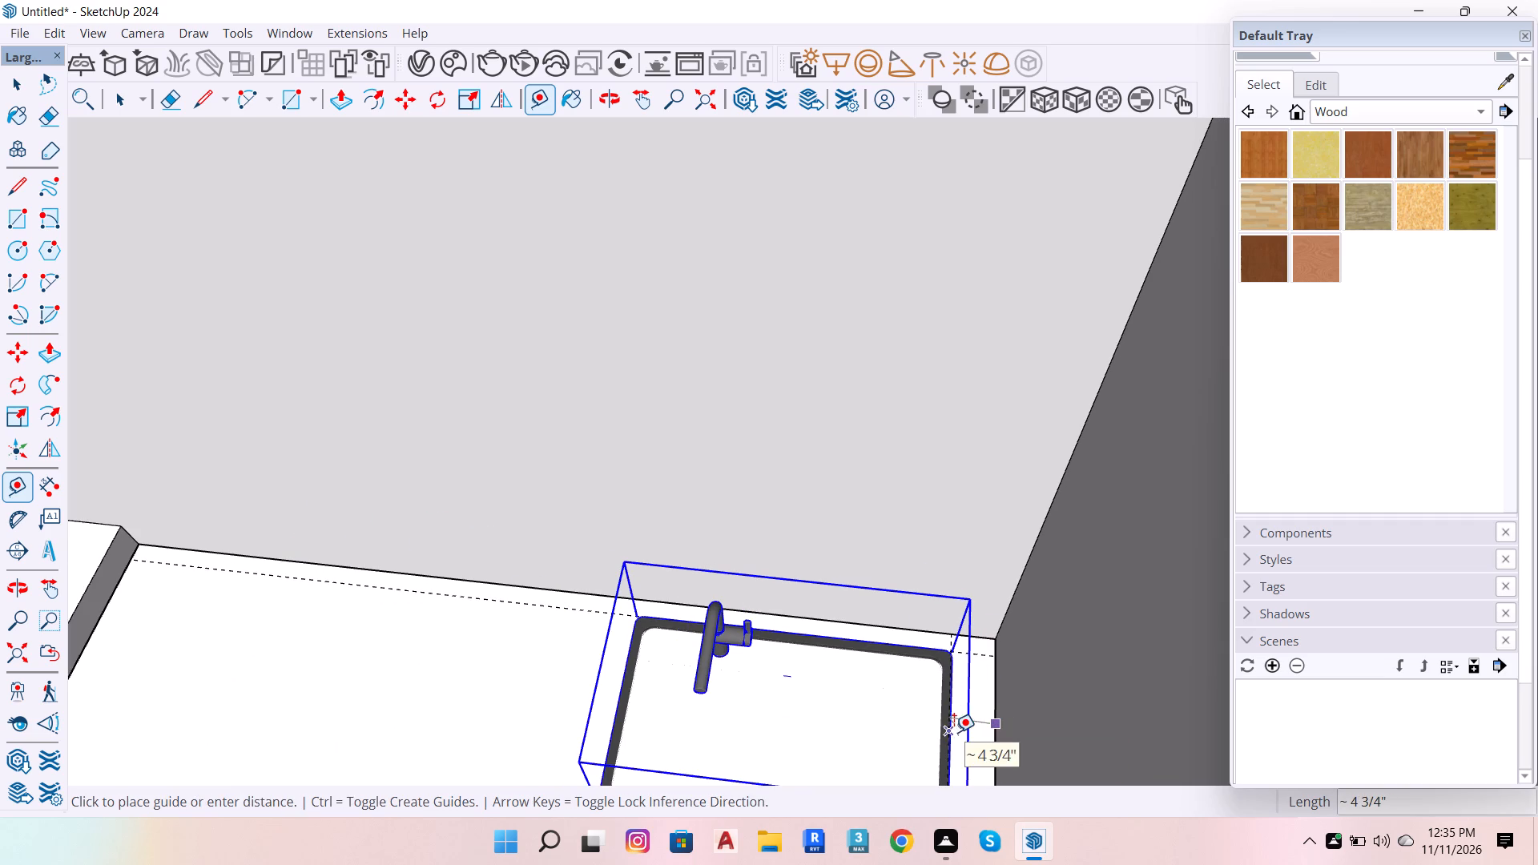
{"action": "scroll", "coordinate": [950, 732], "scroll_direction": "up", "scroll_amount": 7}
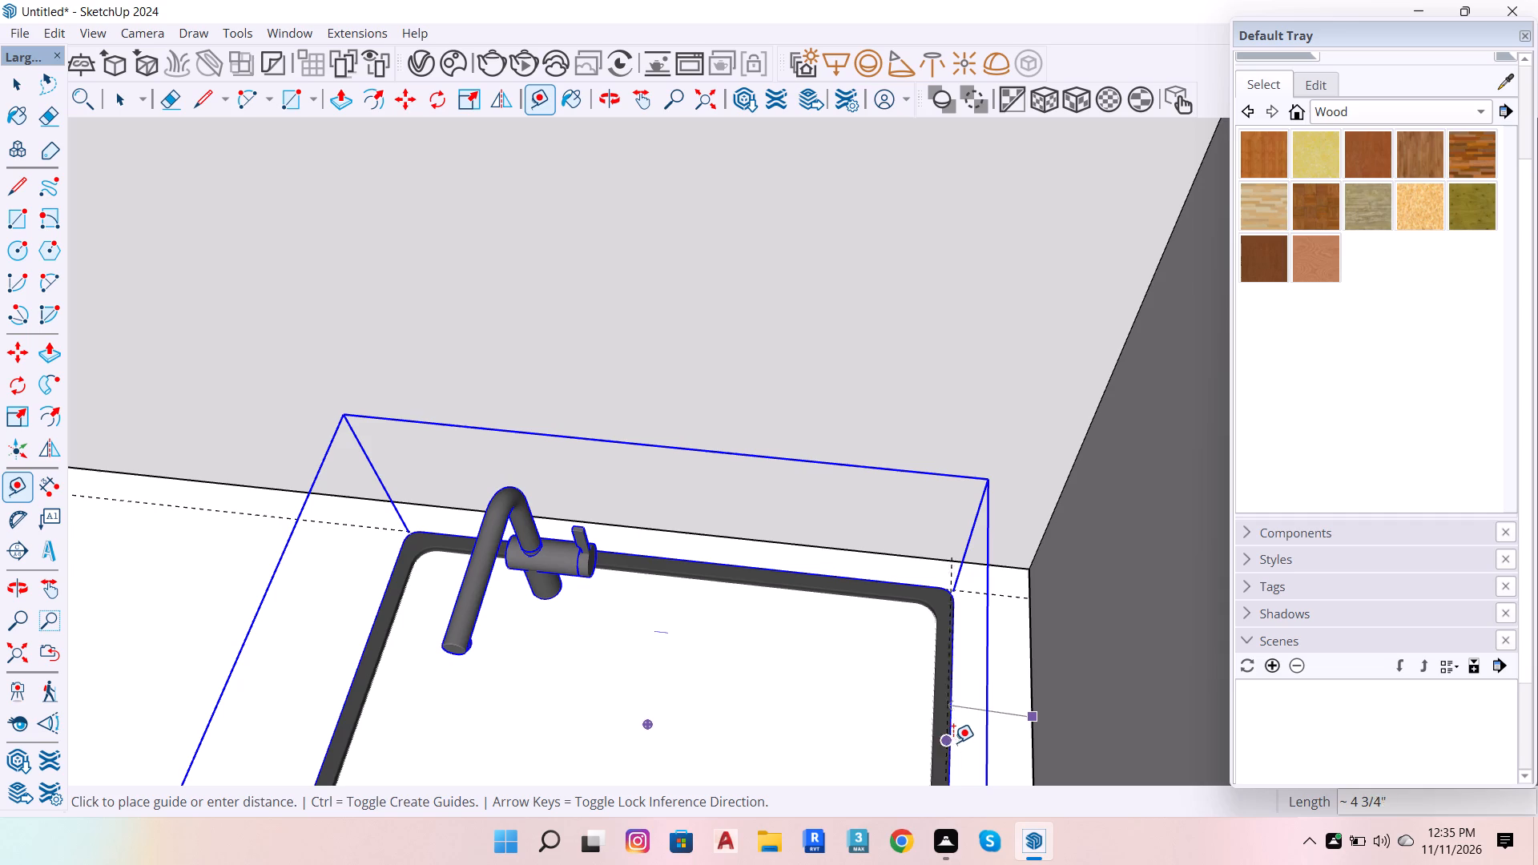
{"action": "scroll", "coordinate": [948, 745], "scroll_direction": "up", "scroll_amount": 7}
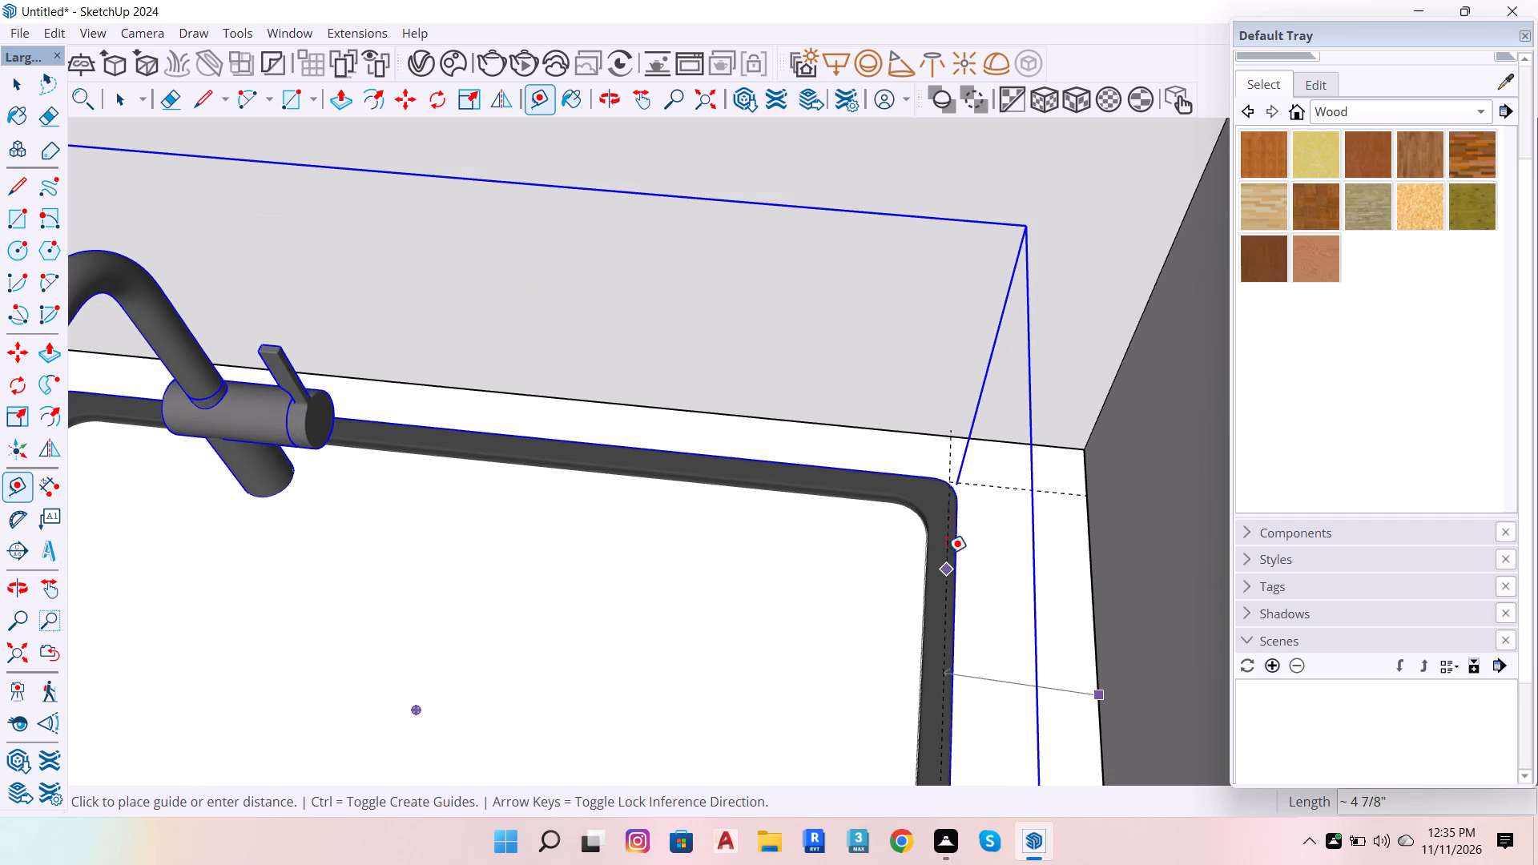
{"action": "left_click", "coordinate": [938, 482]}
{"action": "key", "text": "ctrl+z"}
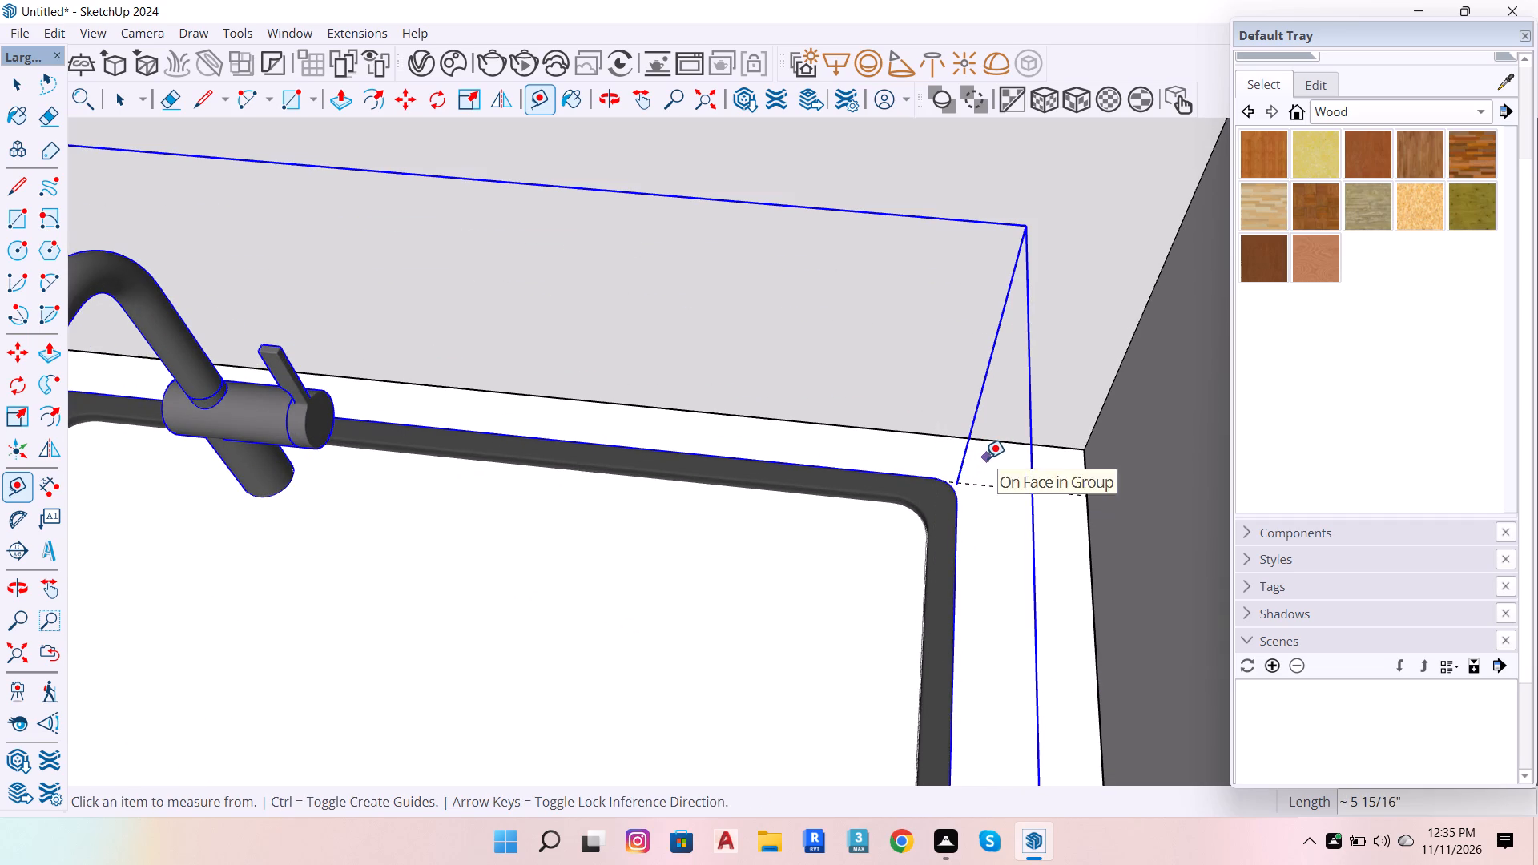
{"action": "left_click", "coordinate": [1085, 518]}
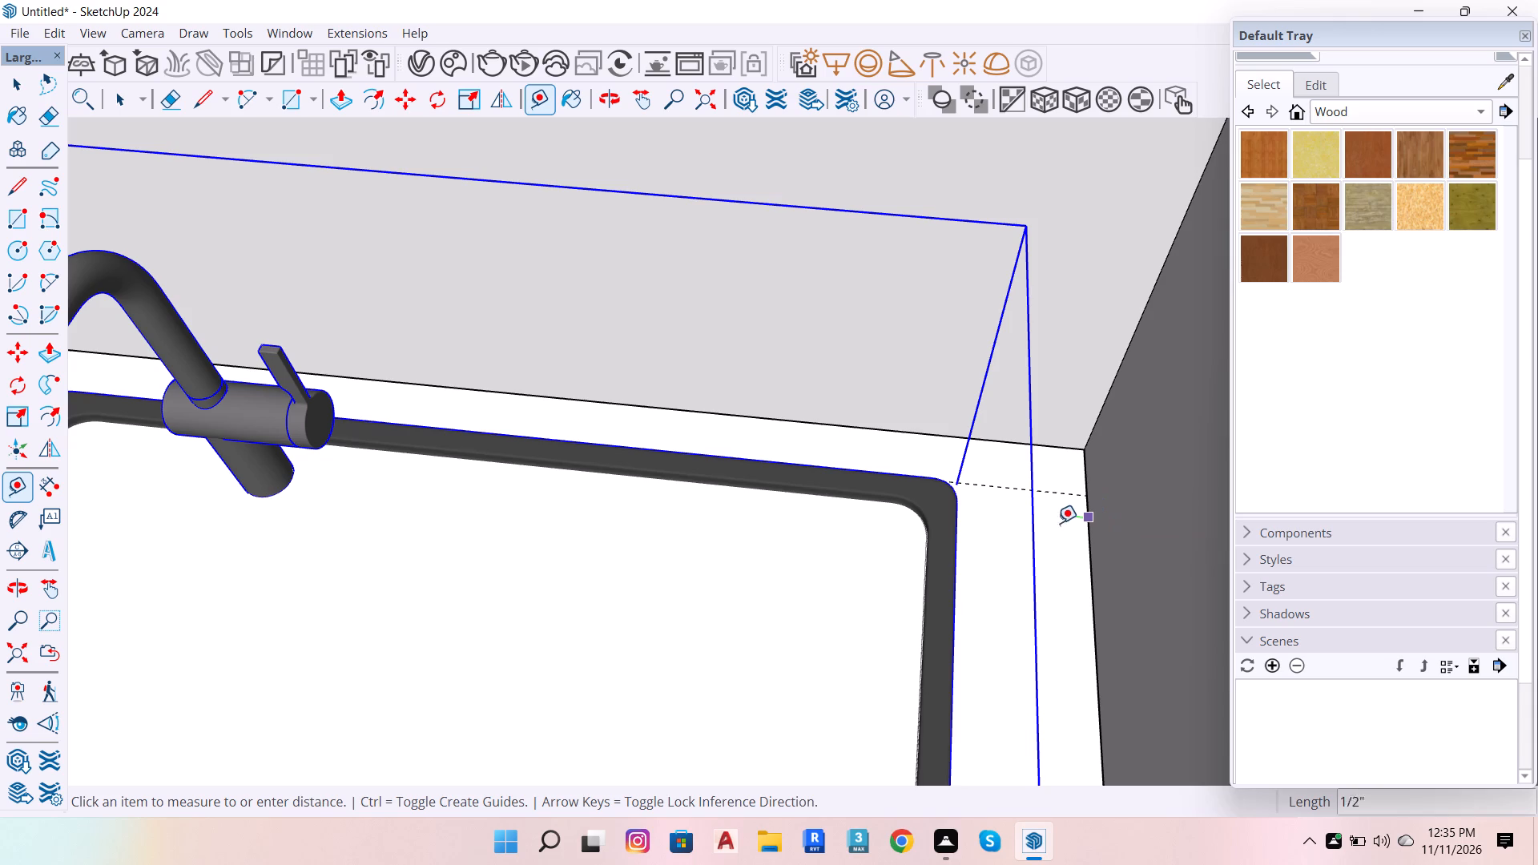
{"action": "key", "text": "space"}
Place a guide parallel to the countertop's side-wall edge, offset about 5" to the sink rim's rear corner nearest that wall.
{"action": "scroll", "coordinate": [1179, 462], "scroll_direction": "down", "scroll_amount": 3}
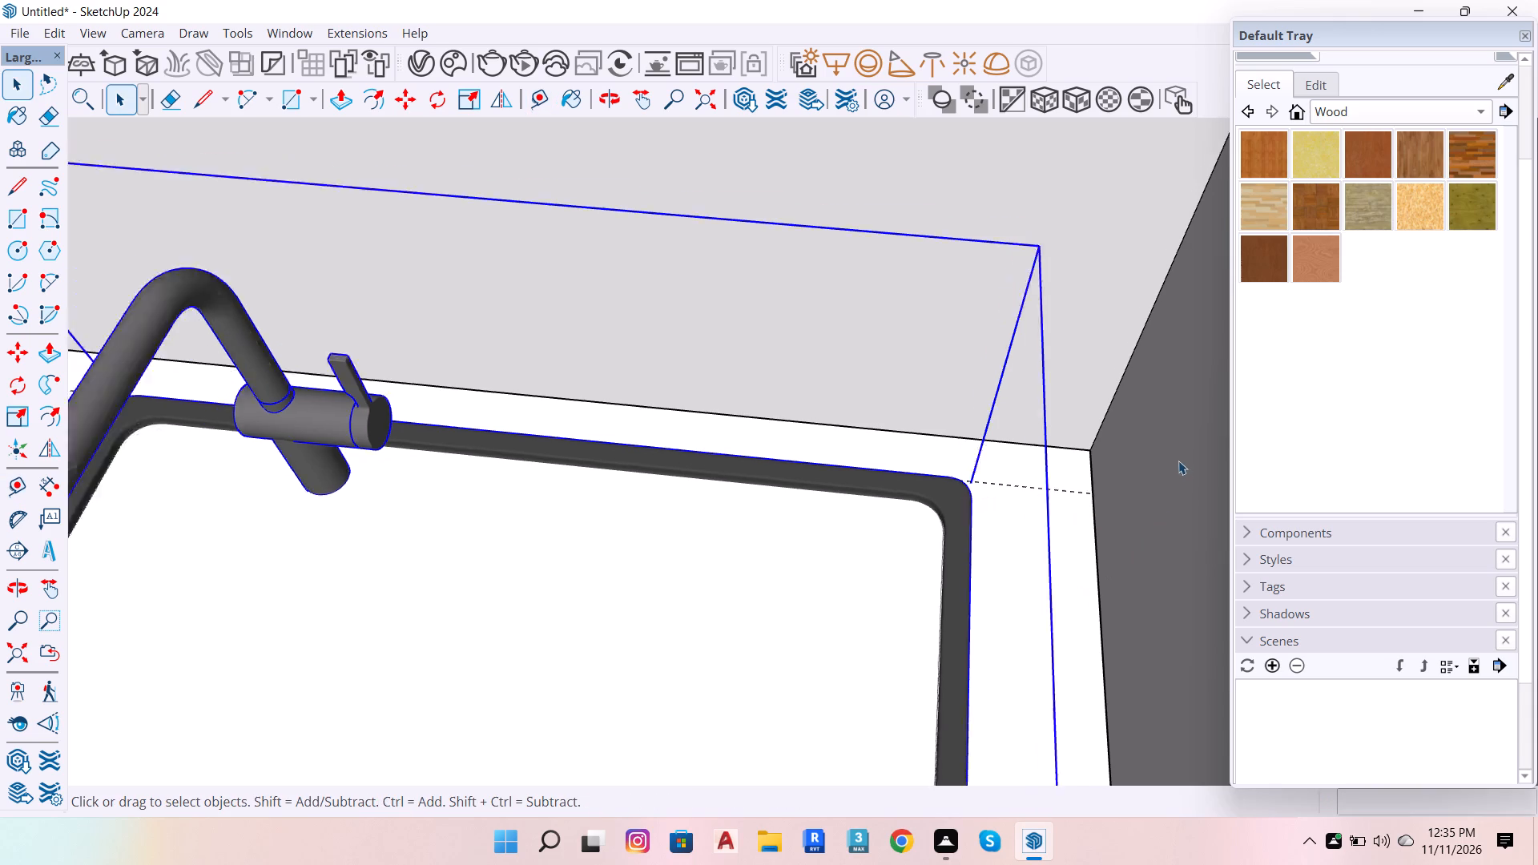
{"action": "scroll", "coordinate": [1178, 461], "scroll_direction": "down", "scroll_amount": 3}
{"action": "scroll", "coordinate": [921, 468], "scroll_direction": "down", "scroll_amount": 7}
{"action": "scroll", "coordinate": [1005, 615], "scroll_direction": "up", "scroll_amount": 3}
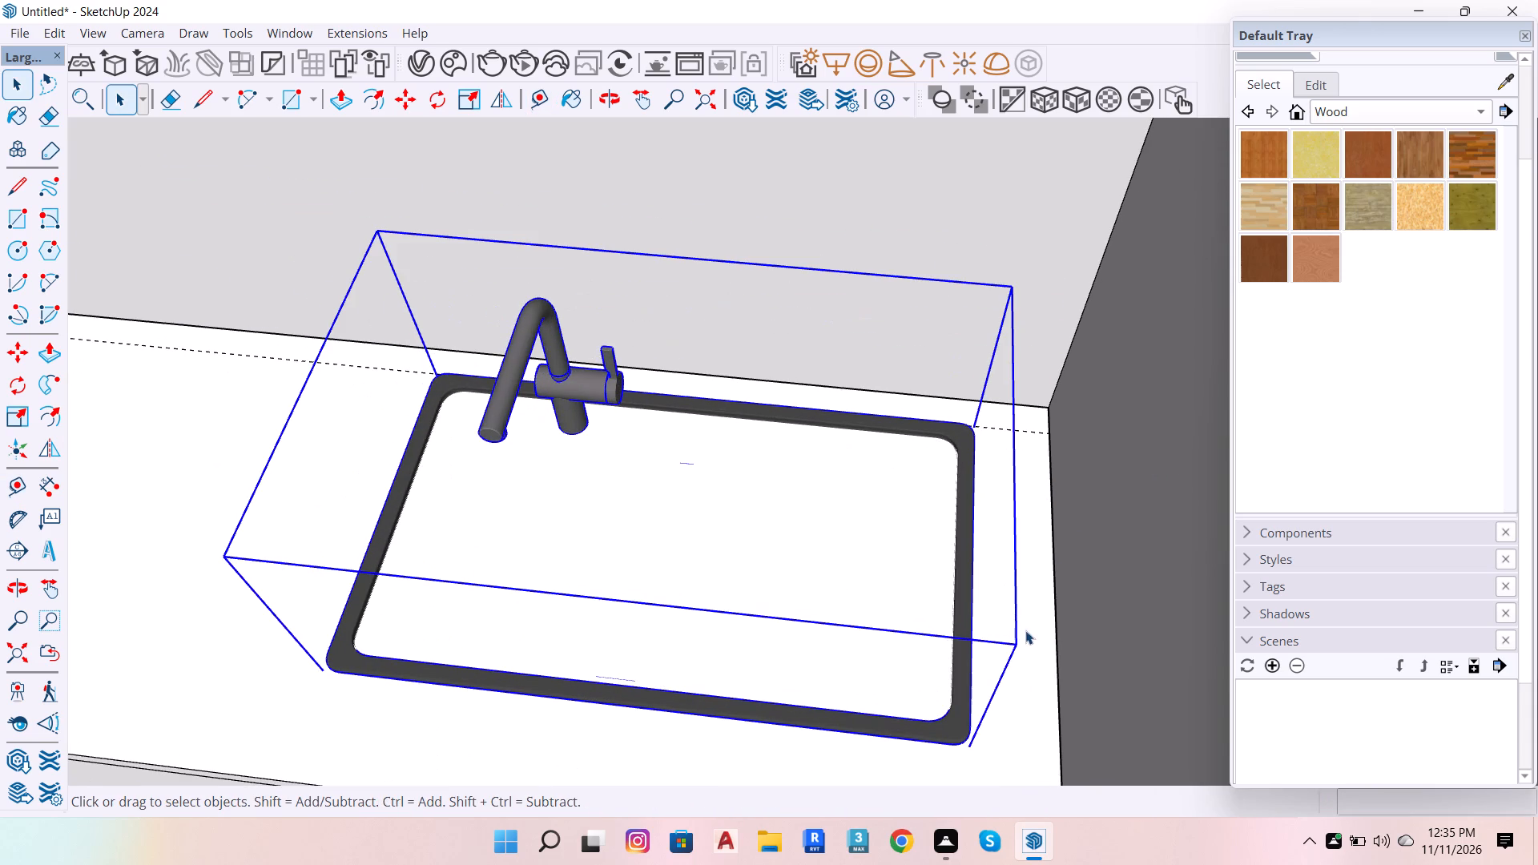
{"action": "key", "text": "t"}
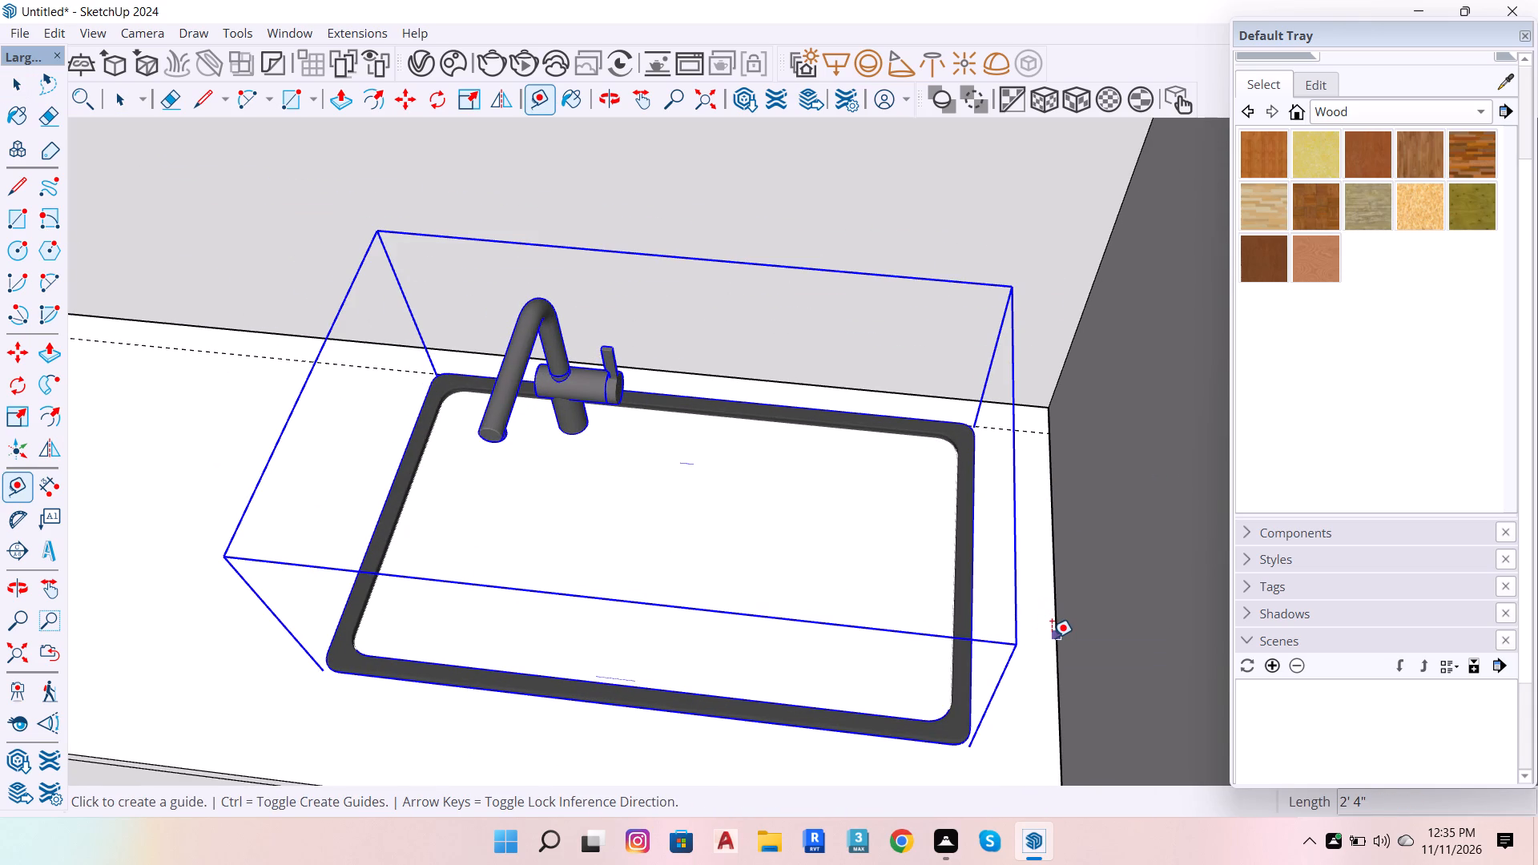
{"action": "left_click", "coordinate": [1052, 638]}
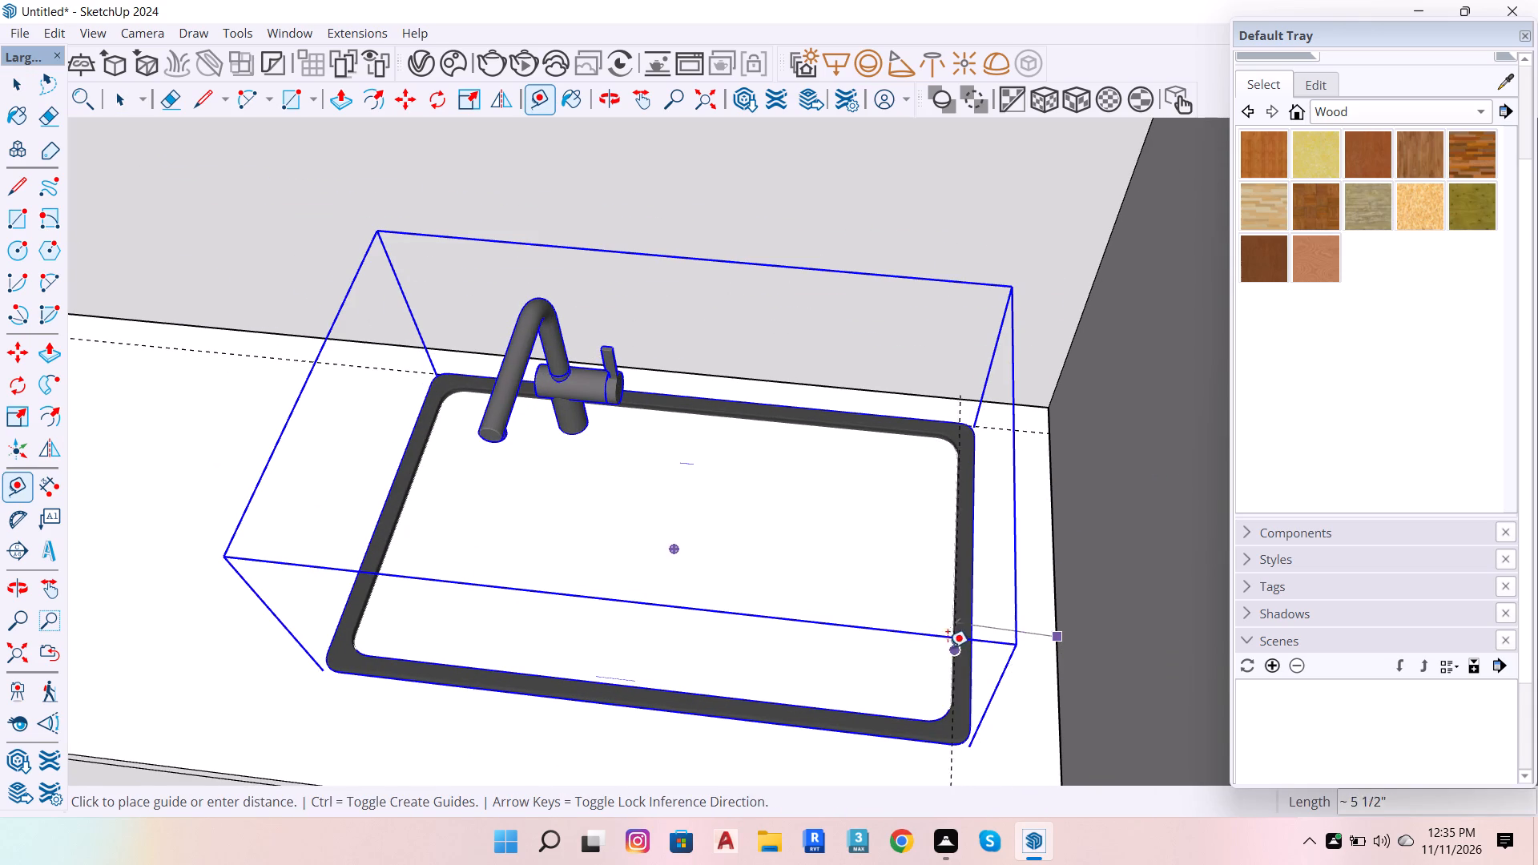
{"action": "scroll", "coordinate": [964, 423], "scroll_direction": "up", "scroll_amount": 11}
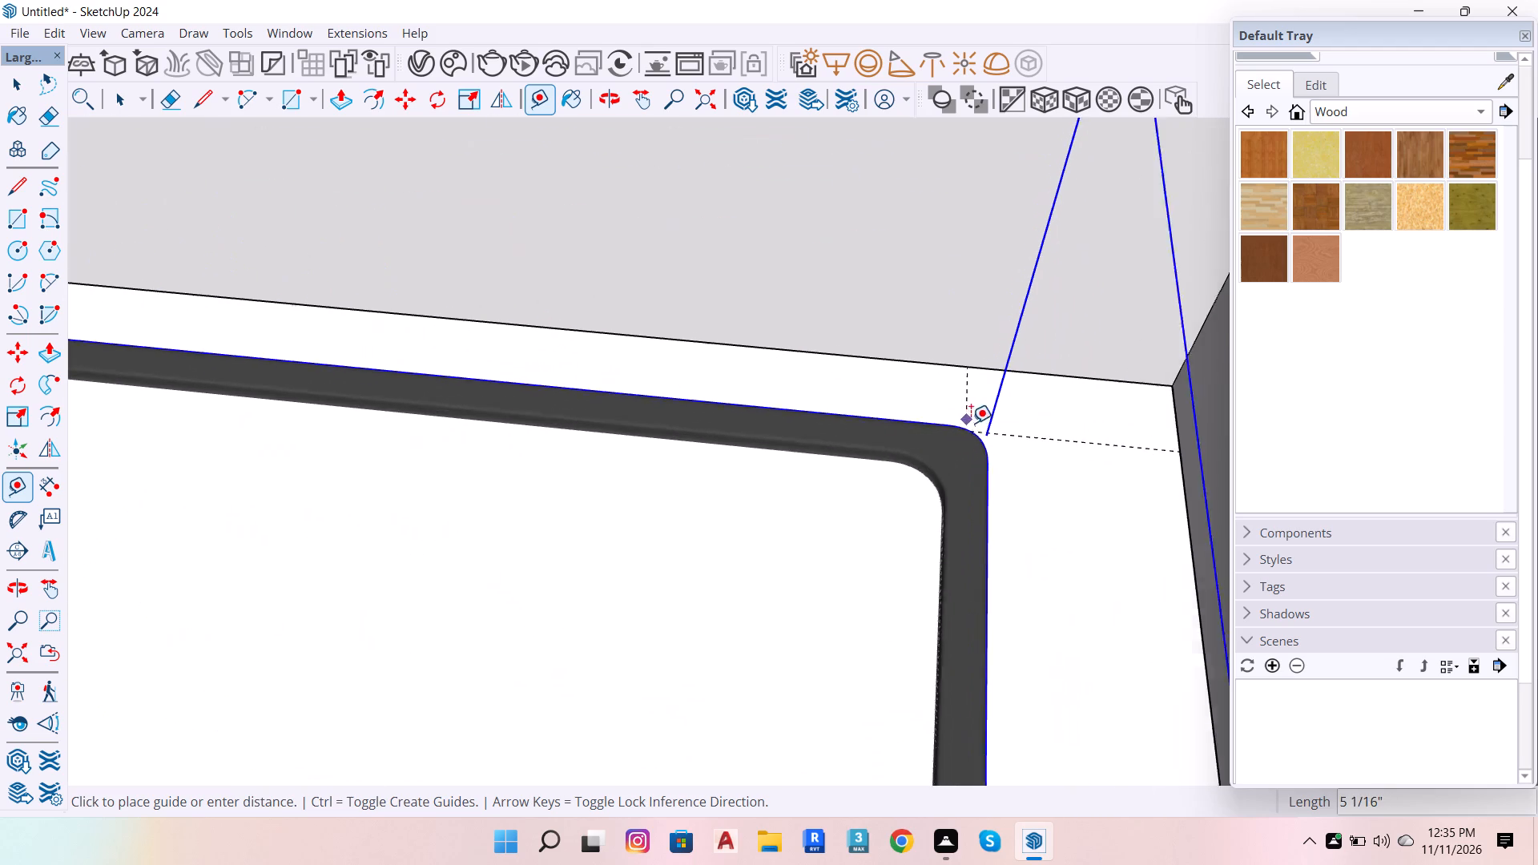
{"action": "left_click", "coordinate": [964, 432]}
Place a guide parallel to the countertop's front edge, offset about 6" to the sink's front rim.
{"action": "scroll", "coordinate": [1018, 374], "scroll_direction": "down", "scroll_amount": 5}
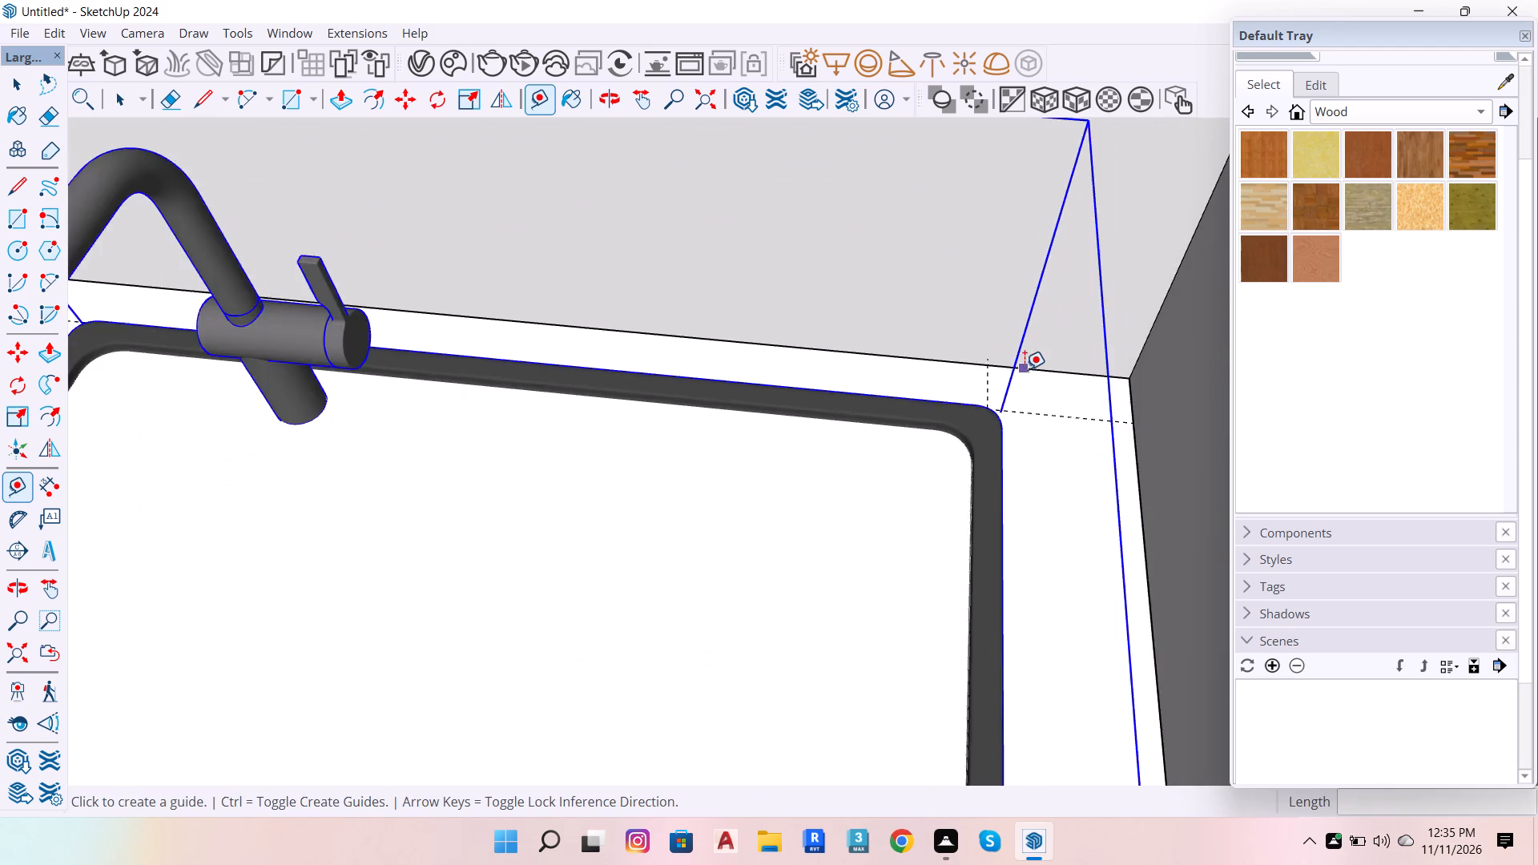
{"action": "scroll", "coordinate": [1025, 369], "scroll_direction": "down", "scroll_amount": 17}
{"action": "scroll", "coordinate": [966, 610], "scroll_direction": "up", "scroll_amount": 7}
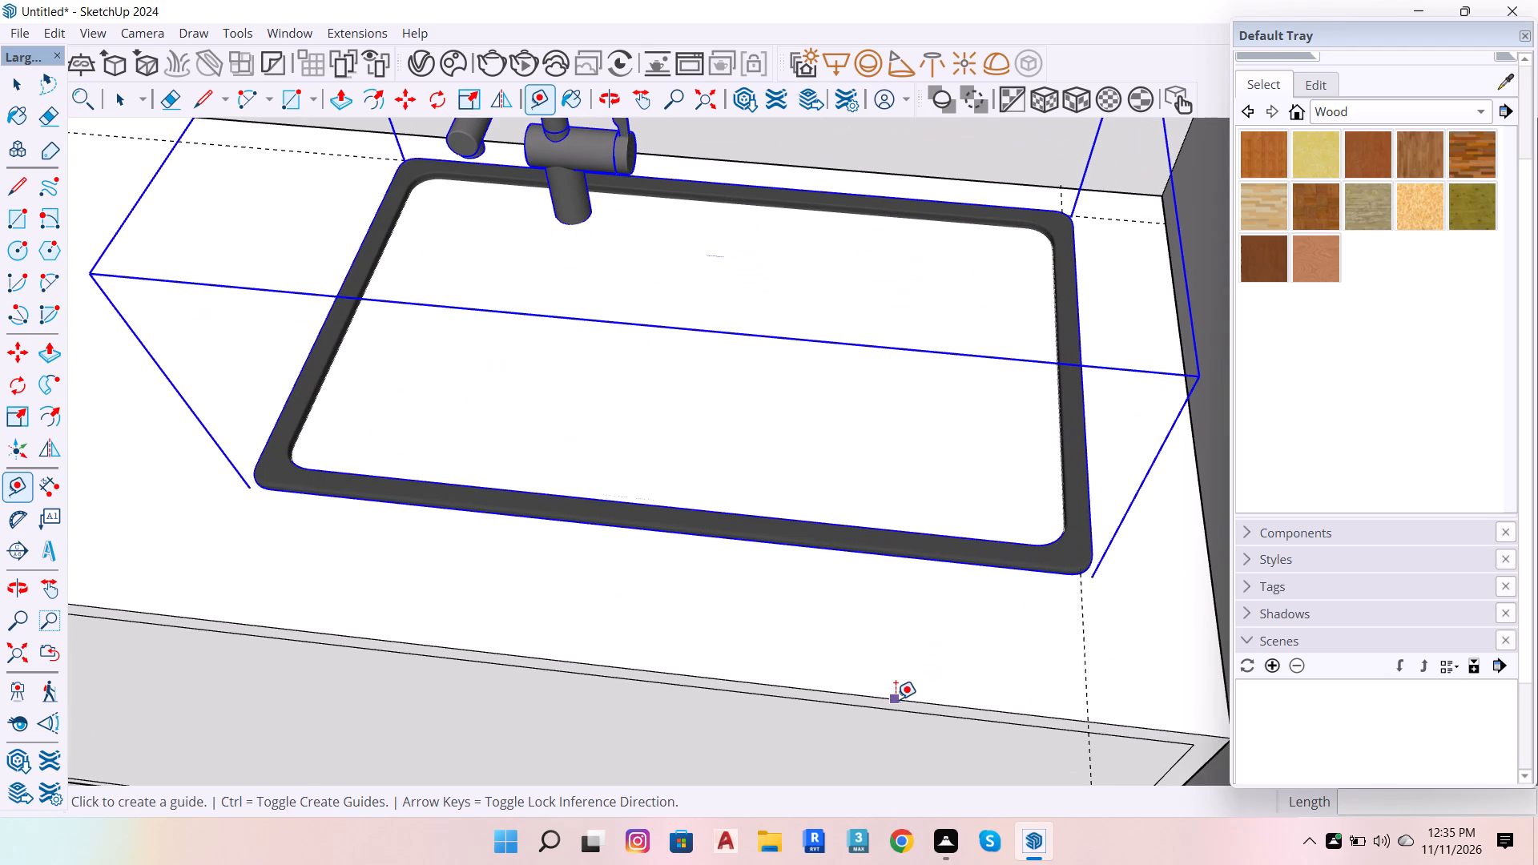
{"action": "left_click", "coordinate": [896, 699]}
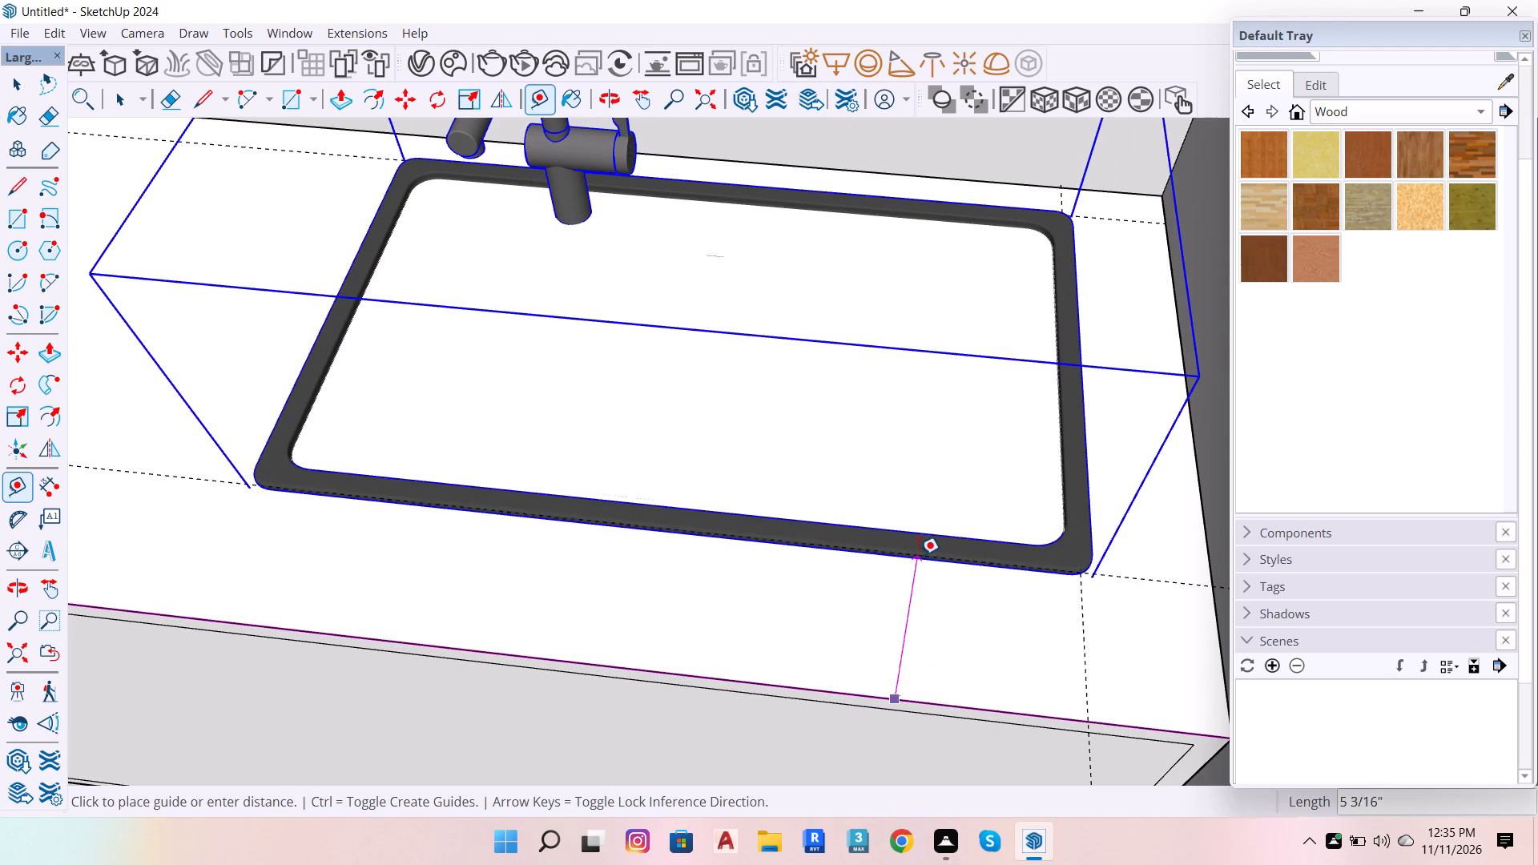
{"action": "scroll", "coordinate": [912, 561], "scroll_direction": "up", "scroll_amount": 5}
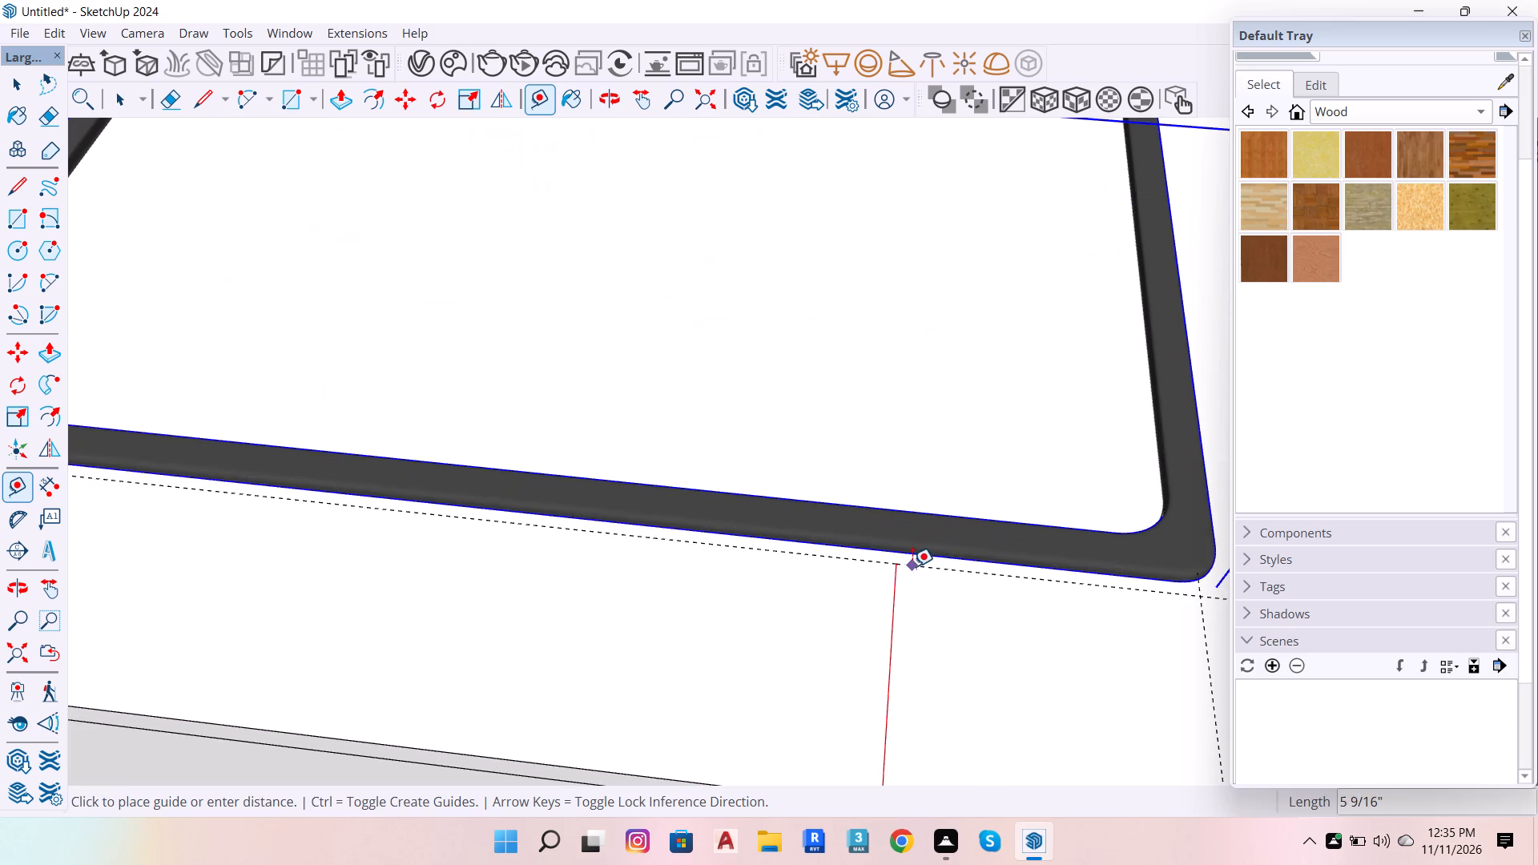
{"action": "key", "text": "Left"}
{"action": "key", "text": "Right"}
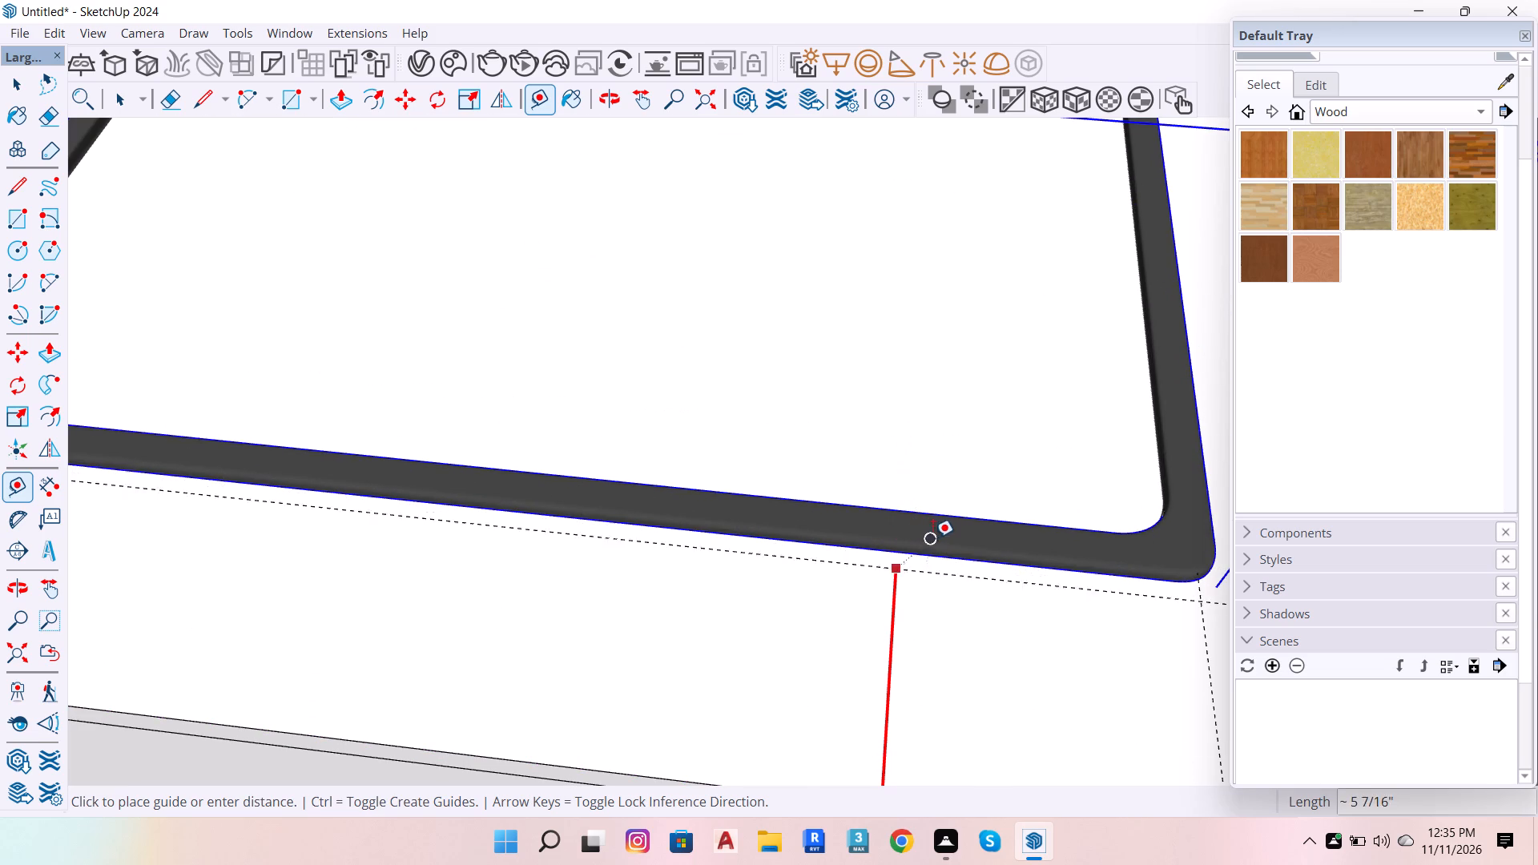
{"action": "scroll", "coordinate": [935, 537], "scroll_direction": "up", "scroll_amount": 4}
{"action": "scroll", "coordinate": [682, 495], "scroll_direction": "down", "scroll_amount": 12}
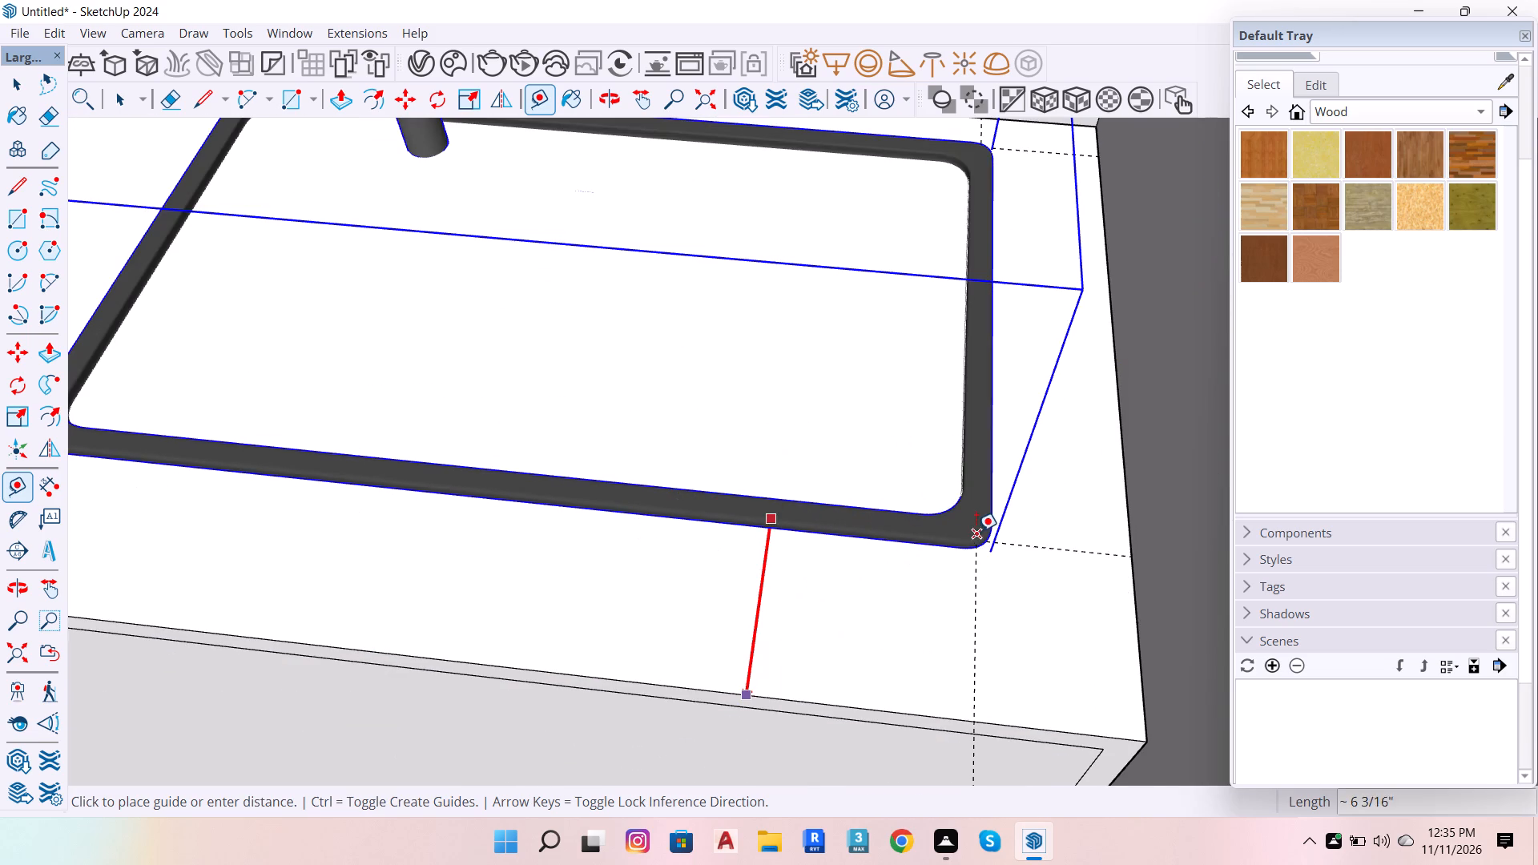
{"action": "scroll", "coordinate": [977, 531], "scroll_direction": "up", "scroll_amount": 3}
{"action": "left_click", "coordinate": [977, 533]}
Offset a guide 2' 8 15/16" from the side-wall guide to the sink's opposite short side.
{"action": "scroll", "coordinate": [1130, 521], "scroll_direction": "down", "scroll_amount": 7}
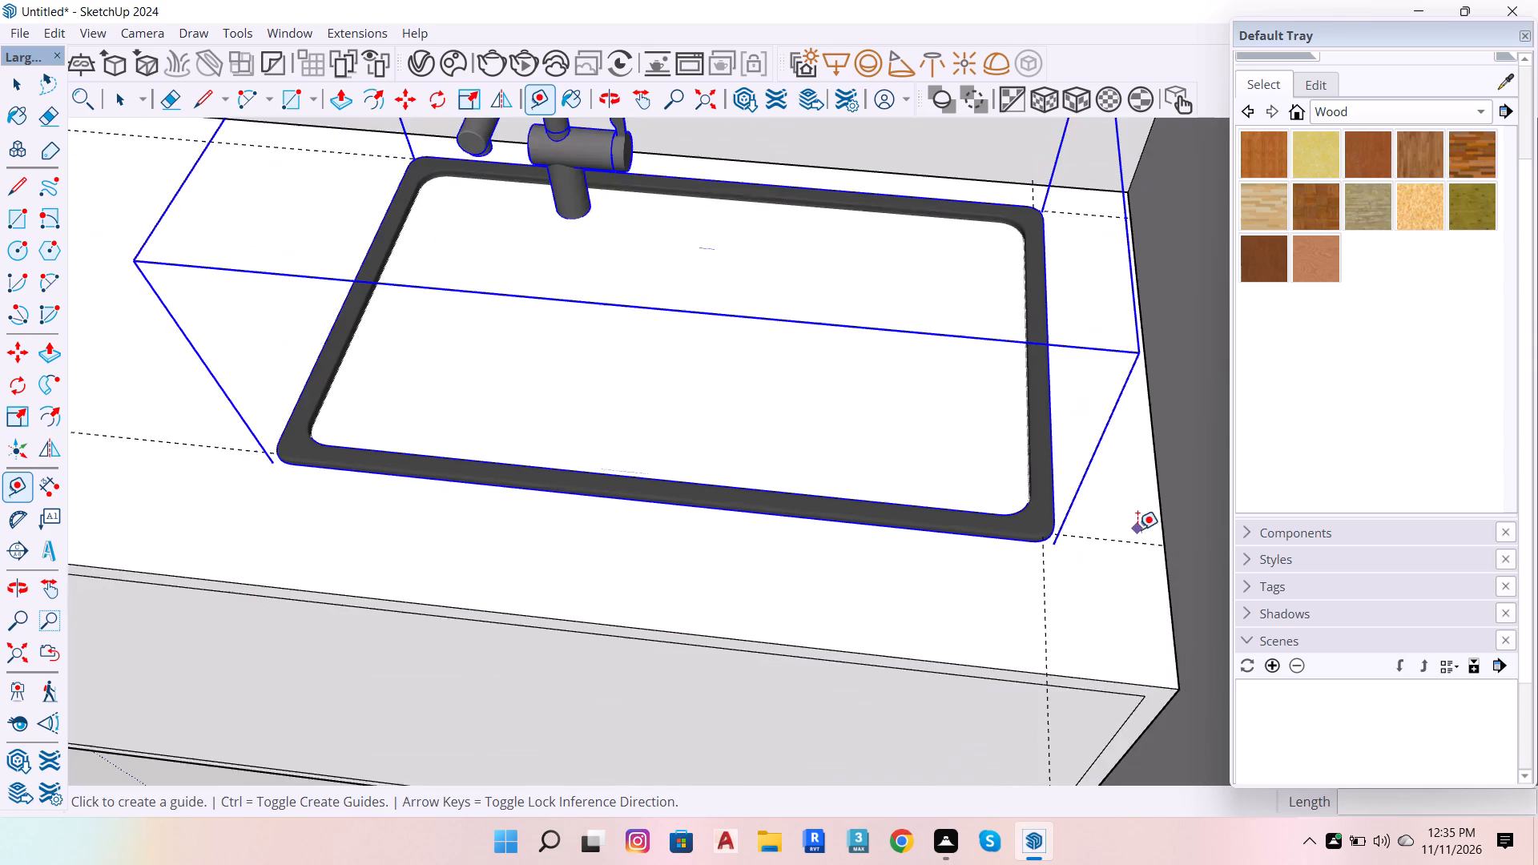
{"action": "scroll", "coordinate": [1153, 546], "scroll_direction": "down", "scroll_amount": 11}
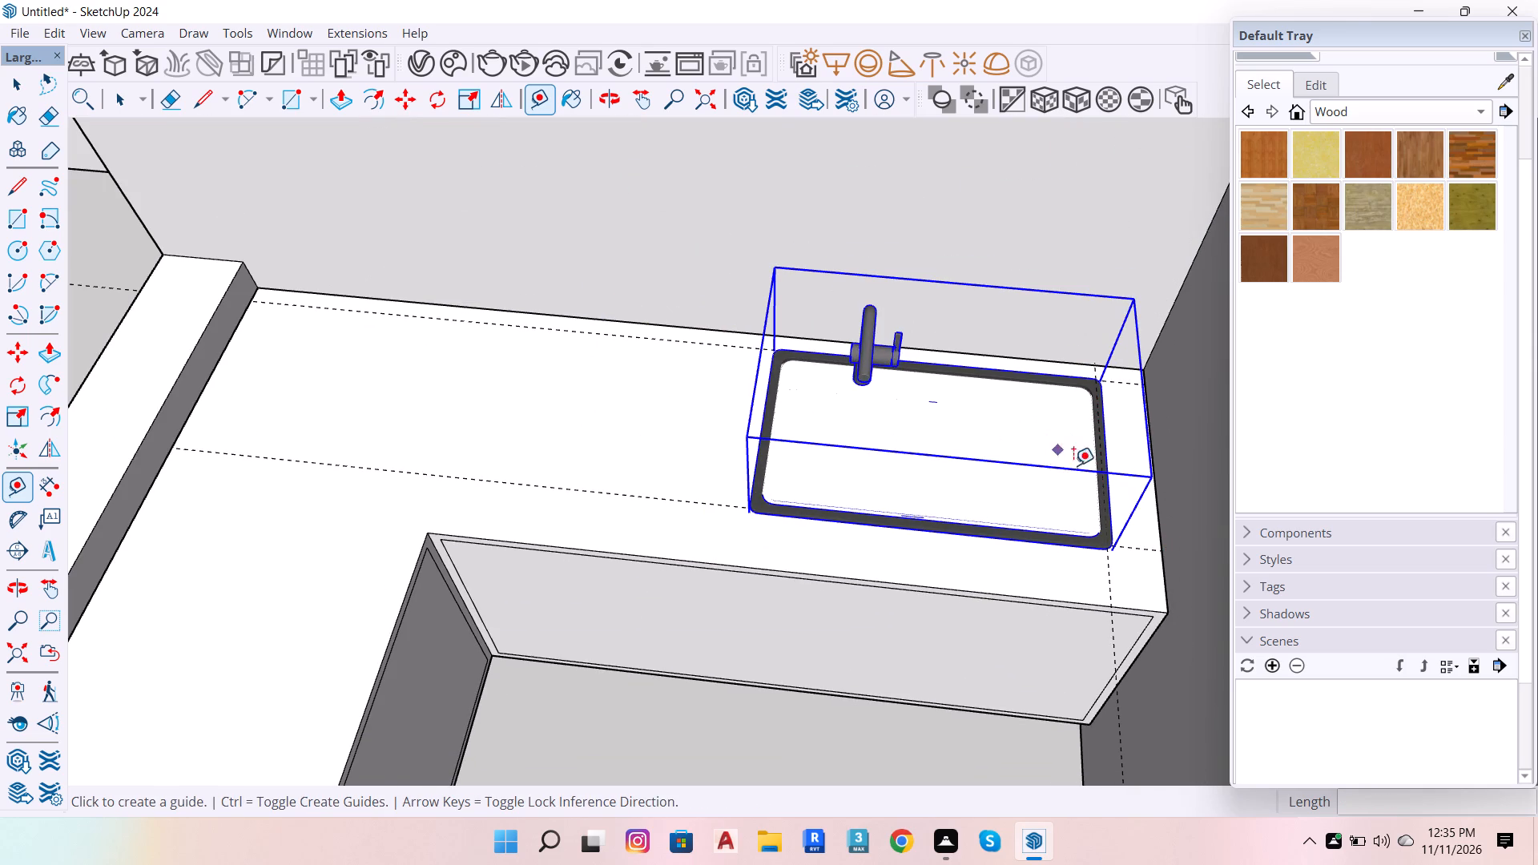
{"action": "left_click", "coordinate": [1104, 568]}
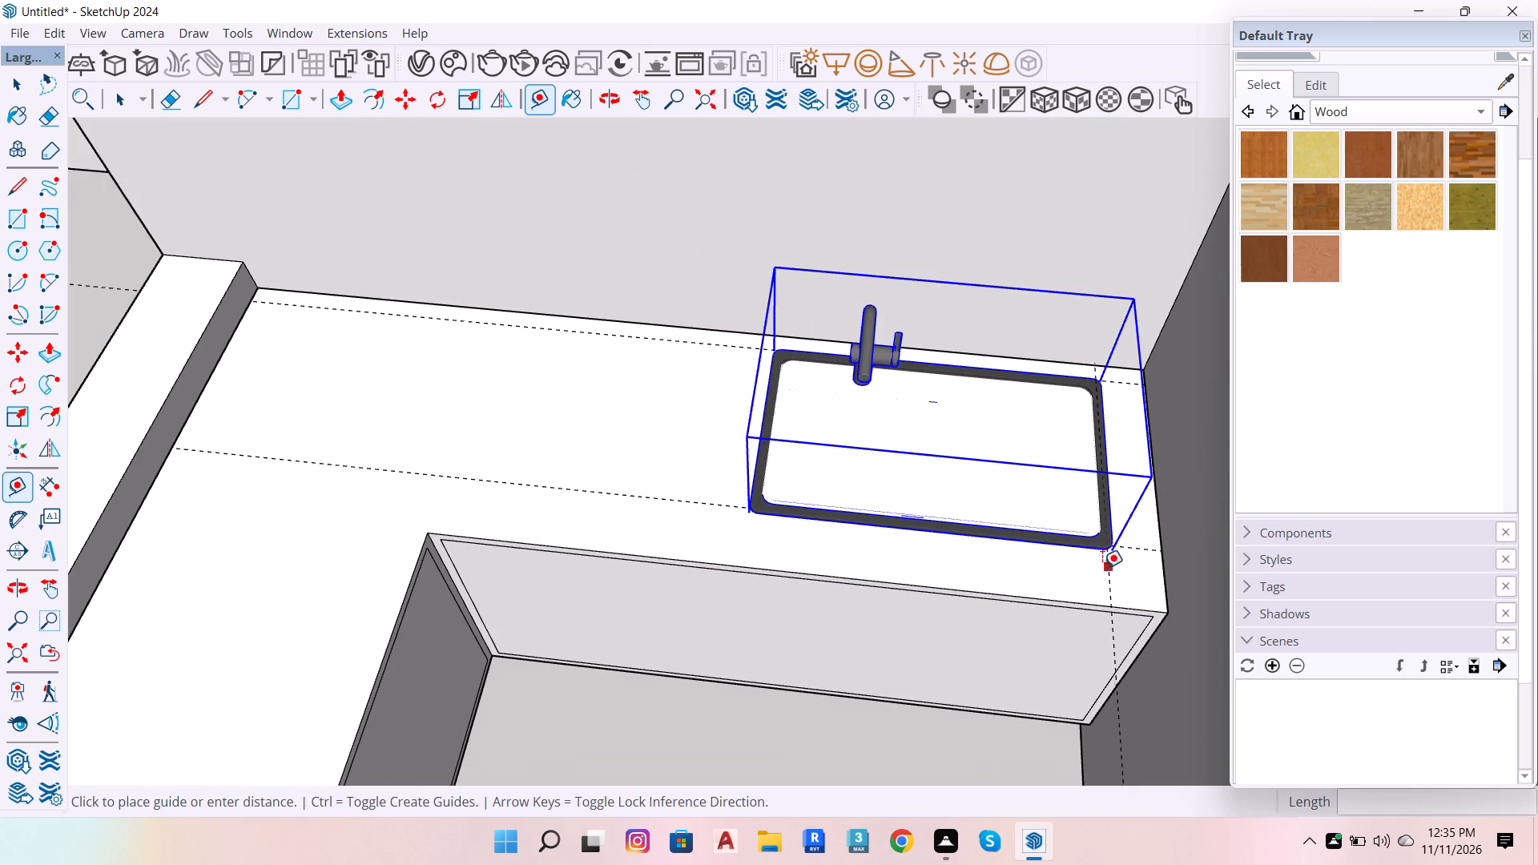
{"action": "scroll", "coordinate": [741, 525], "scroll_direction": "up", "scroll_amount": 3}
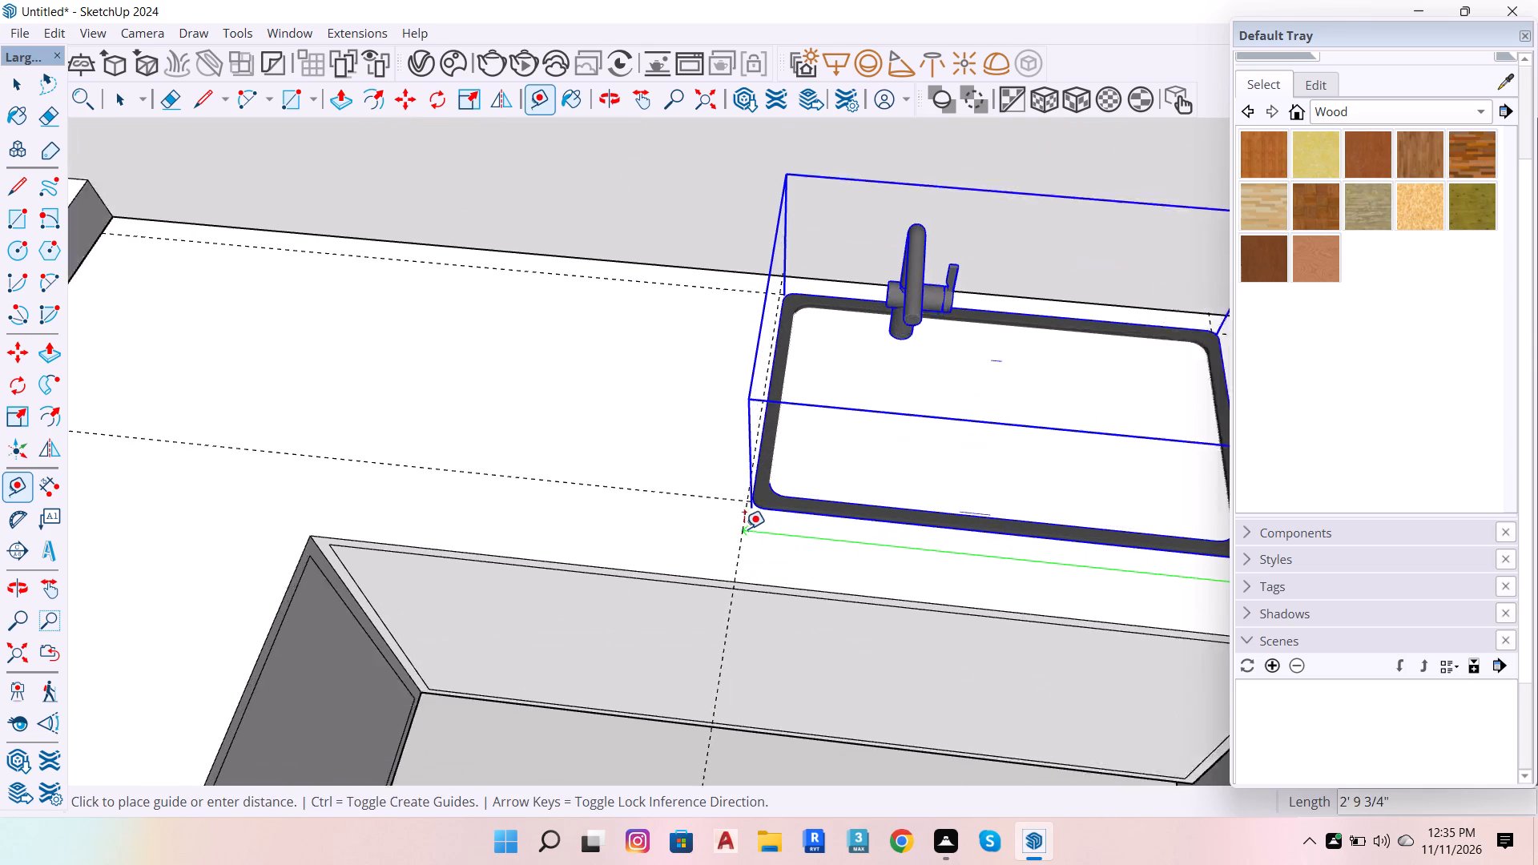
{"action": "scroll", "coordinate": [744, 529], "scroll_direction": "up", "scroll_amount": 1}
{"action": "left_click", "coordinate": [755, 531]}
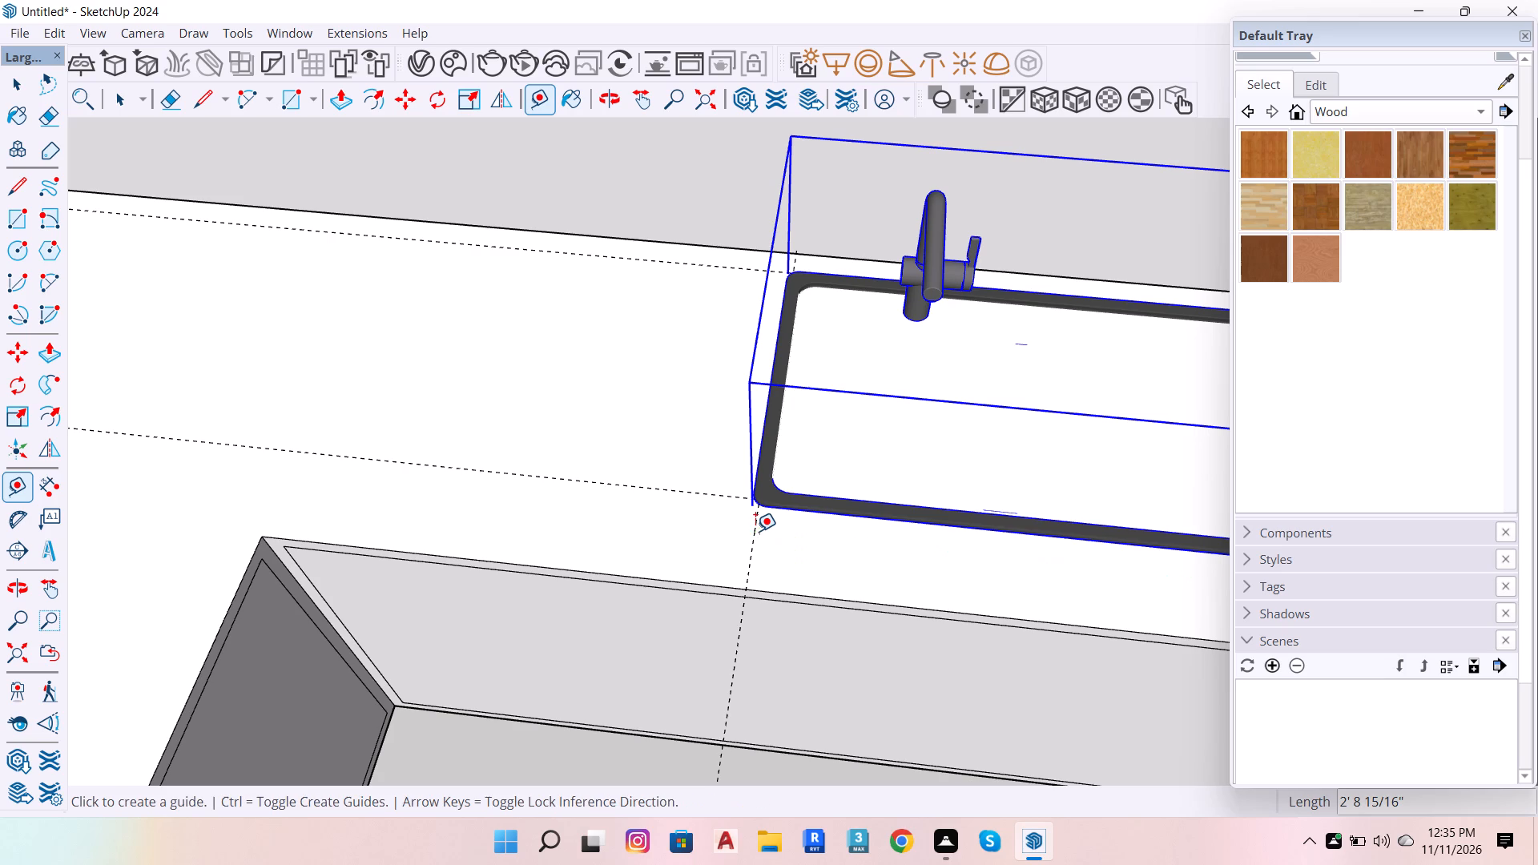
Move the sink by its front rim corner off the countertop, about 4' 8" into the open floor area in front.
{"action": "key", "text": "space"}
{"action": "left_click", "coordinate": [799, 484]}
{"action": "scroll", "coordinate": [774, 508], "scroll_direction": "down", "scroll_amount": 7}
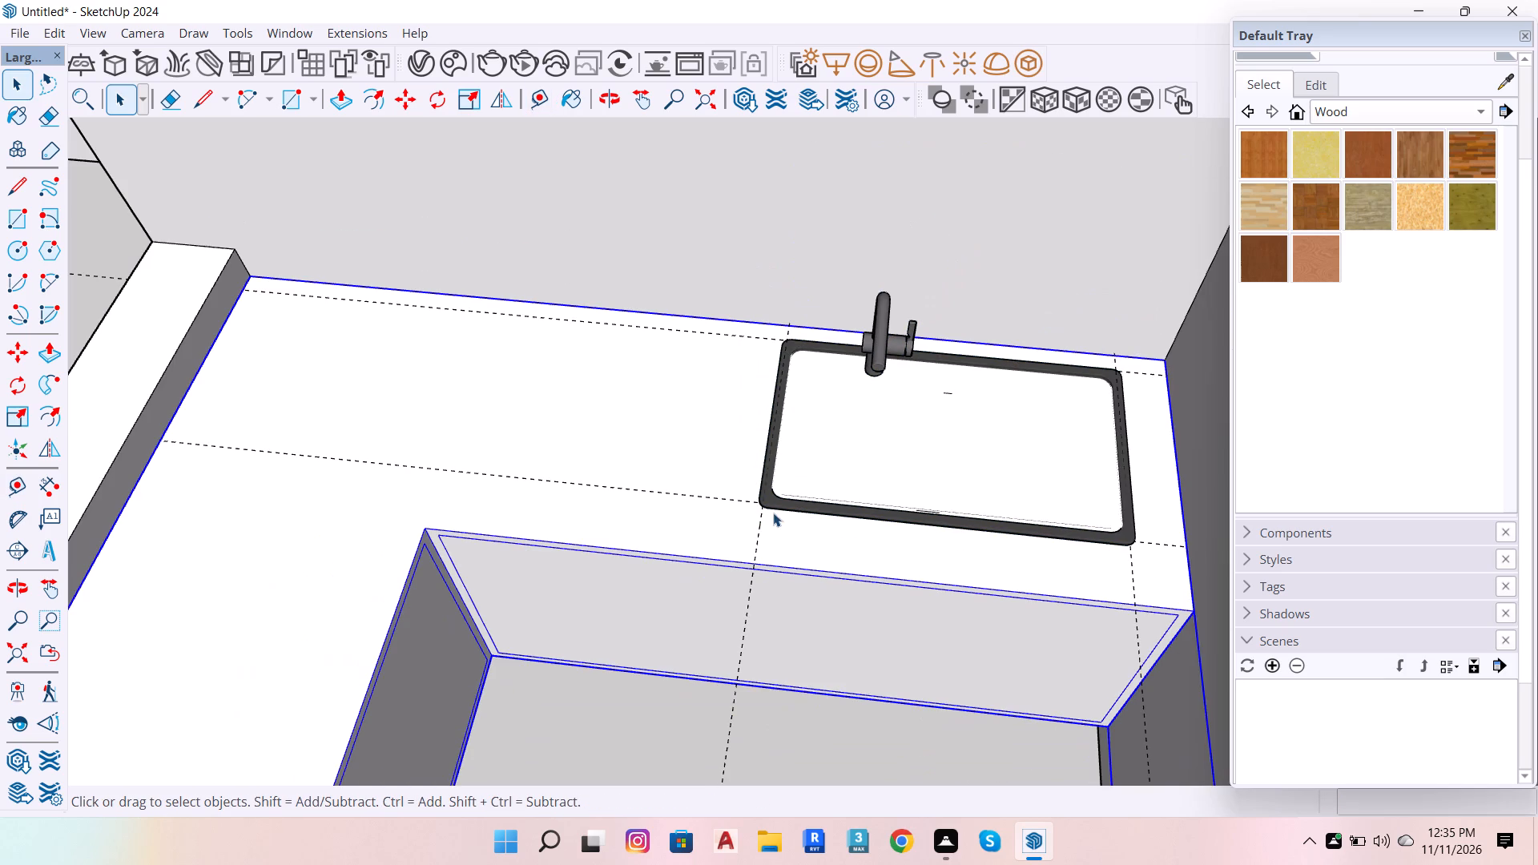
{"action": "left_click", "coordinate": [783, 503]}
{"action": "key", "text": "m"}
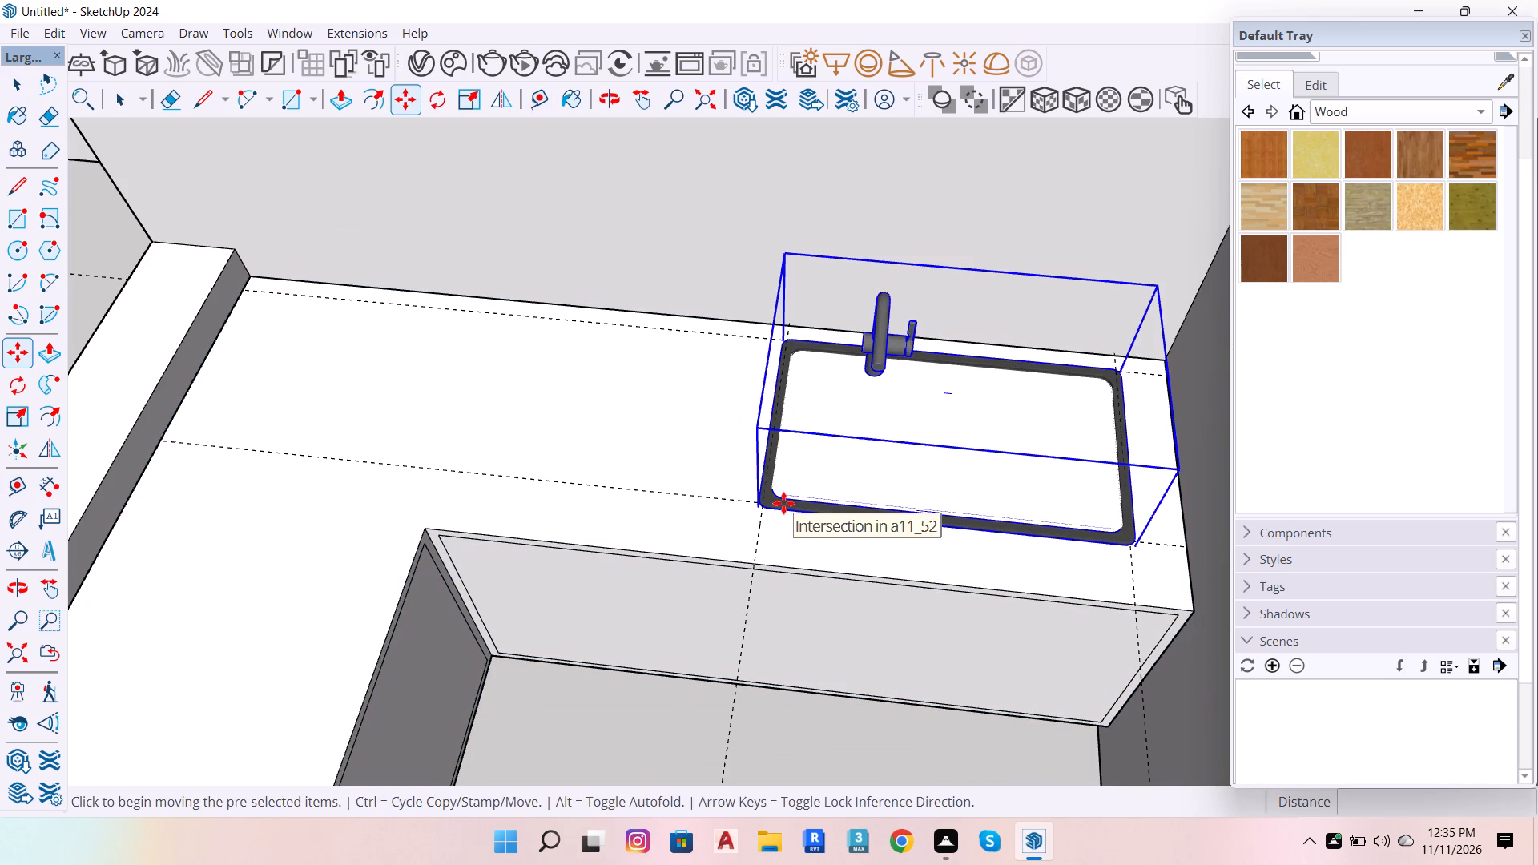
{"action": "left_click", "coordinate": [783, 503]}
{"action": "scroll", "coordinate": [752, 577], "scroll_direction": "down", "scroll_amount": 14}
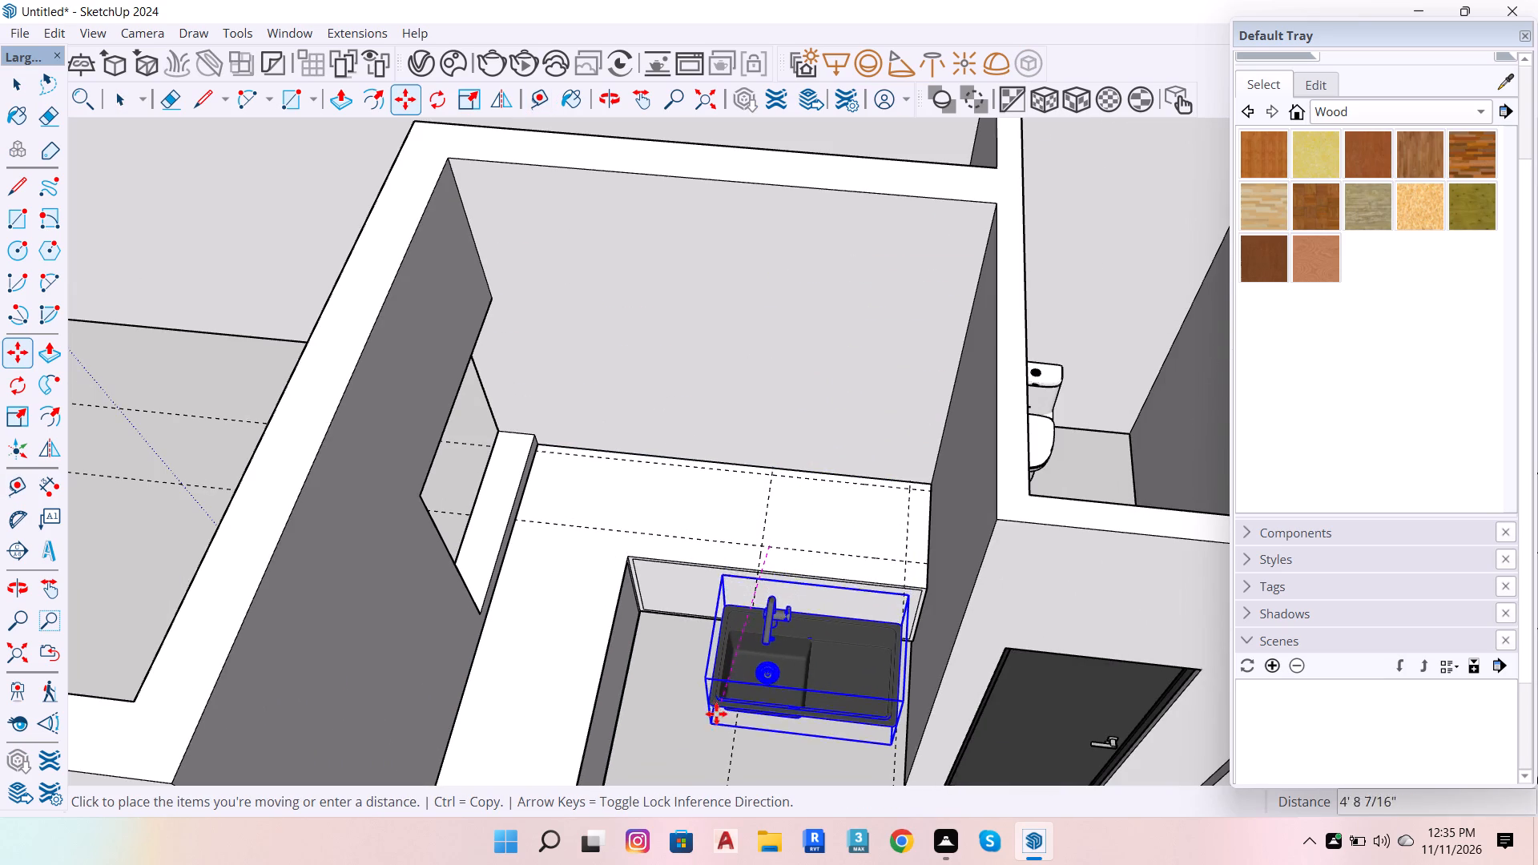
{"action": "left_click", "coordinate": [713, 716]}
{"action": "scroll", "coordinate": [843, 447], "scroll_direction": "up", "scroll_amount": 6}
{"action": "key", "text": "space"}
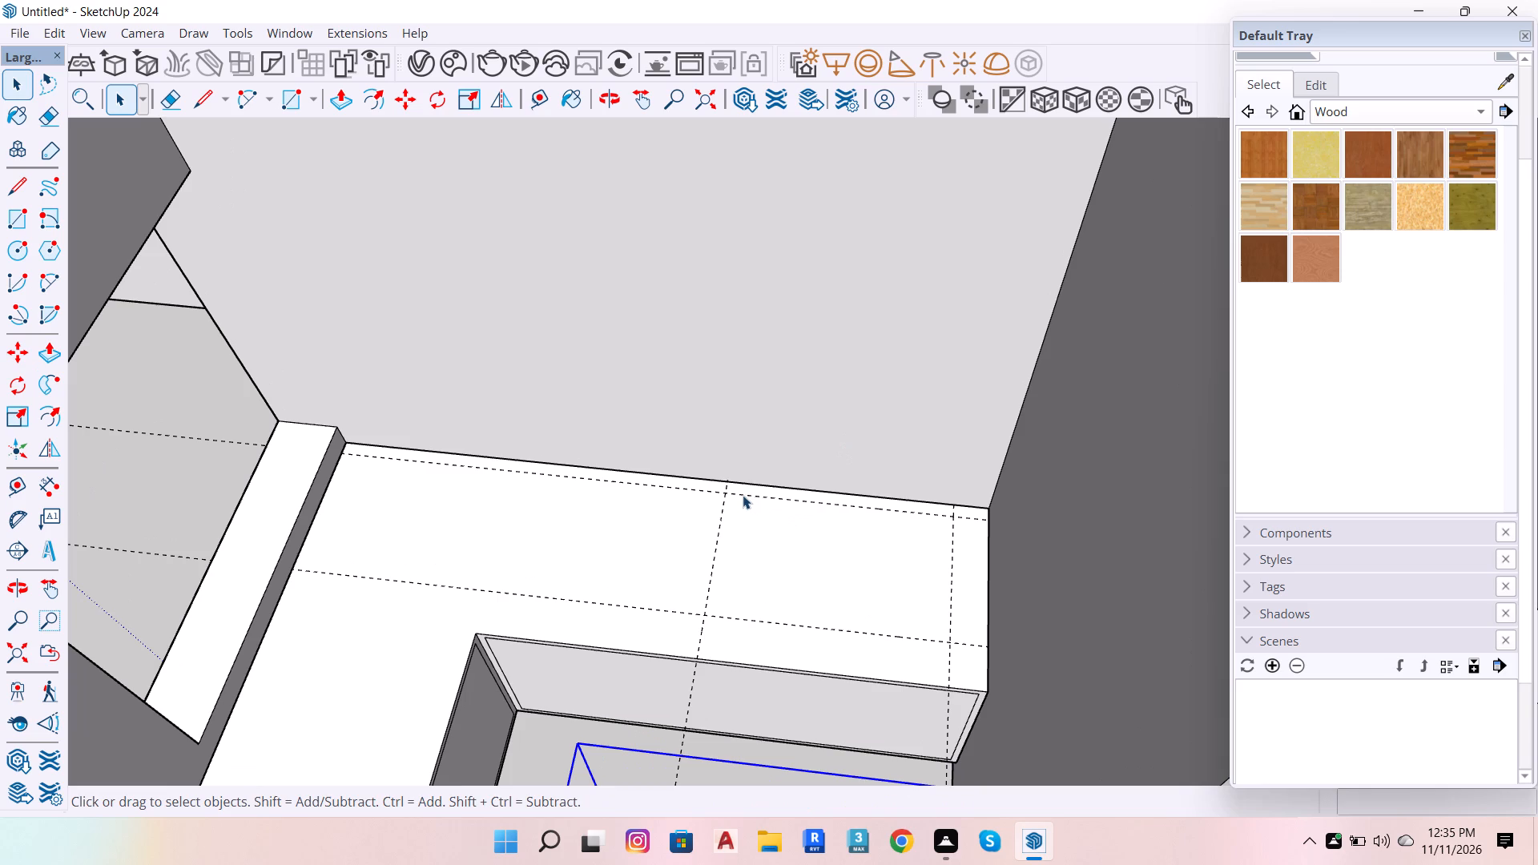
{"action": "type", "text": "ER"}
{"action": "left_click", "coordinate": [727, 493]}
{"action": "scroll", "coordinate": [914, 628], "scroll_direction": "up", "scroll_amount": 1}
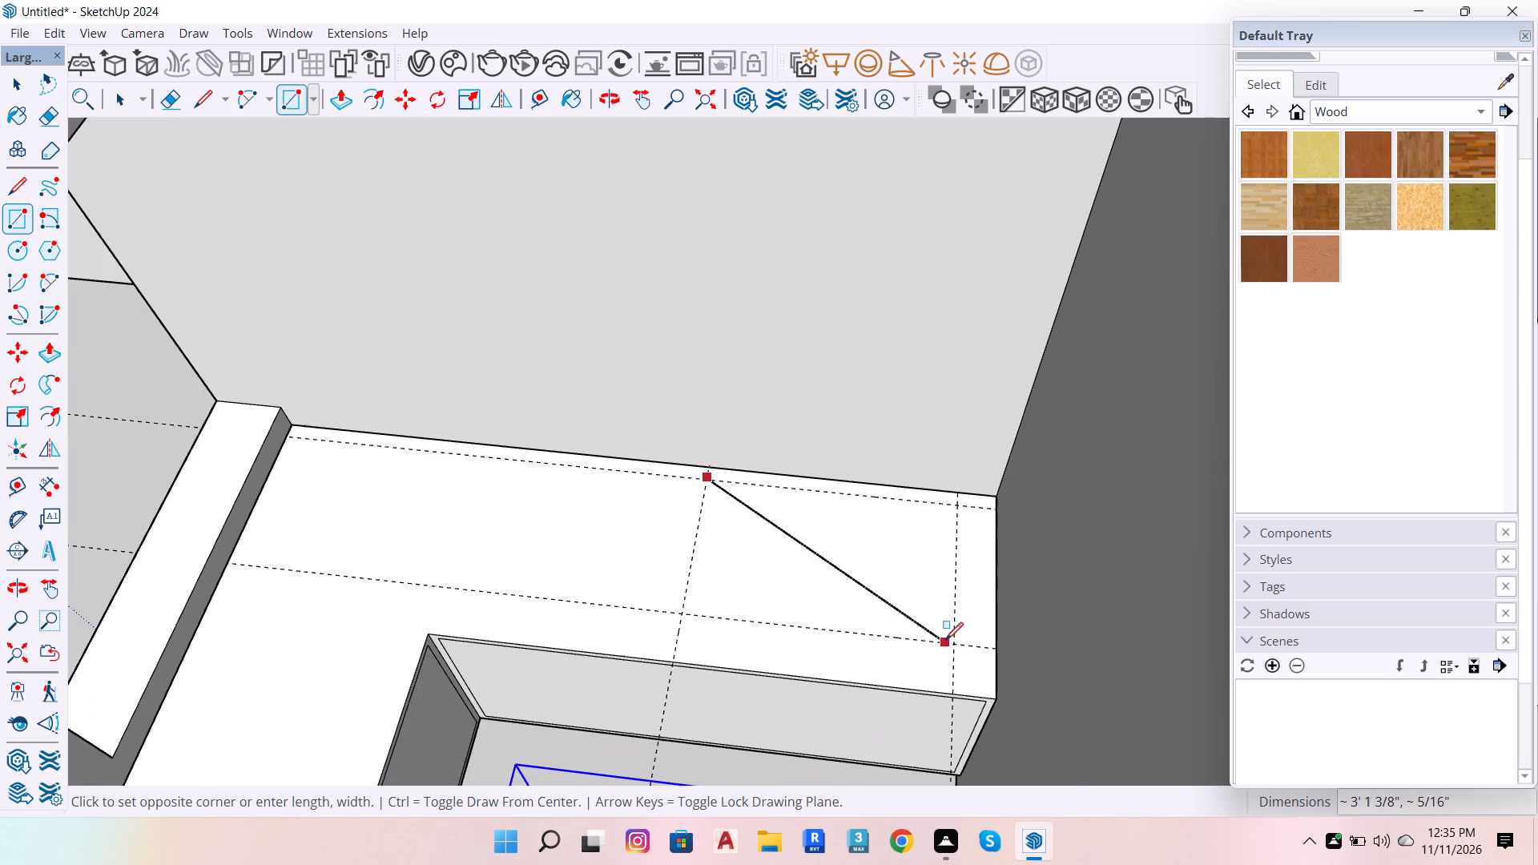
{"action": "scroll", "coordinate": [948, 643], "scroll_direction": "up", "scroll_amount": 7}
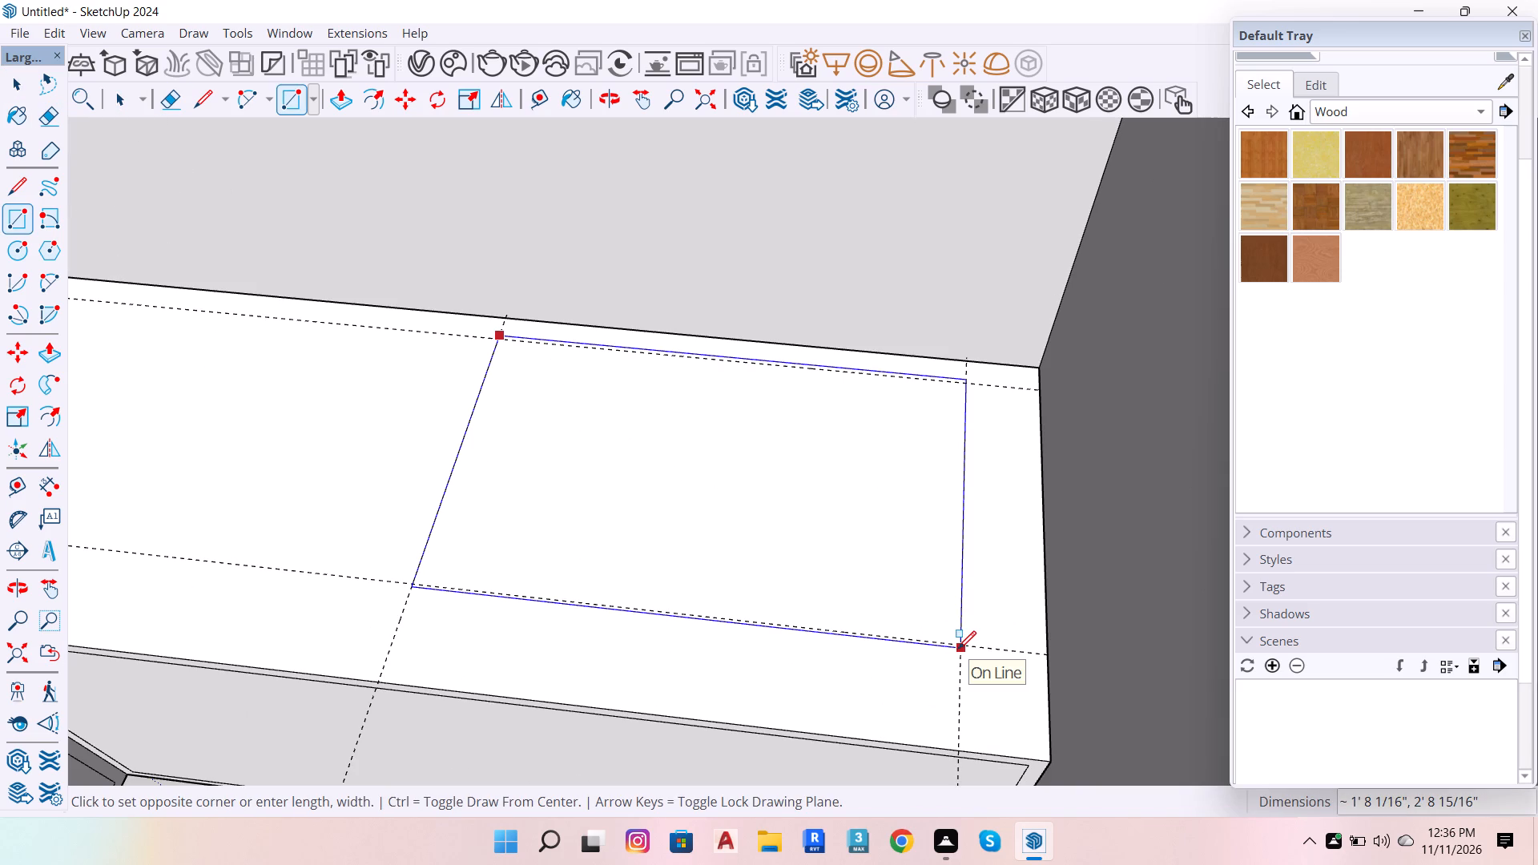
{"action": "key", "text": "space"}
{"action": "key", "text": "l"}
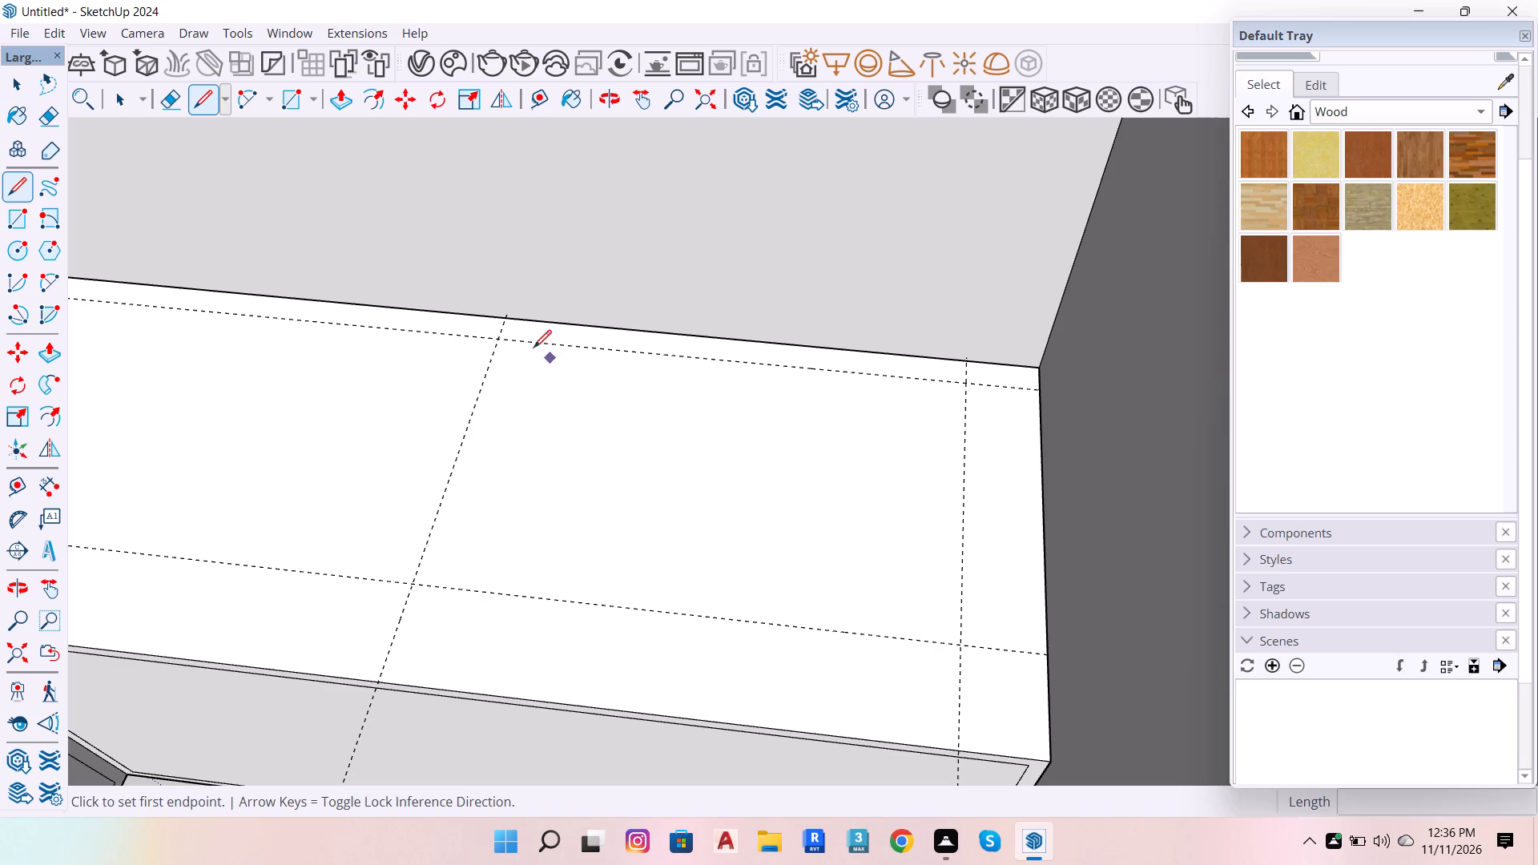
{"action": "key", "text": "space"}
Open the counter for editing and outline the sink cutout along the guide intersections, about 2' 8 15/16" by 1' 7 9/16".
{"action": "double_click", "coordinate": [570, 456]}
{"action": "double_click", "coordinate": [562, 418]}
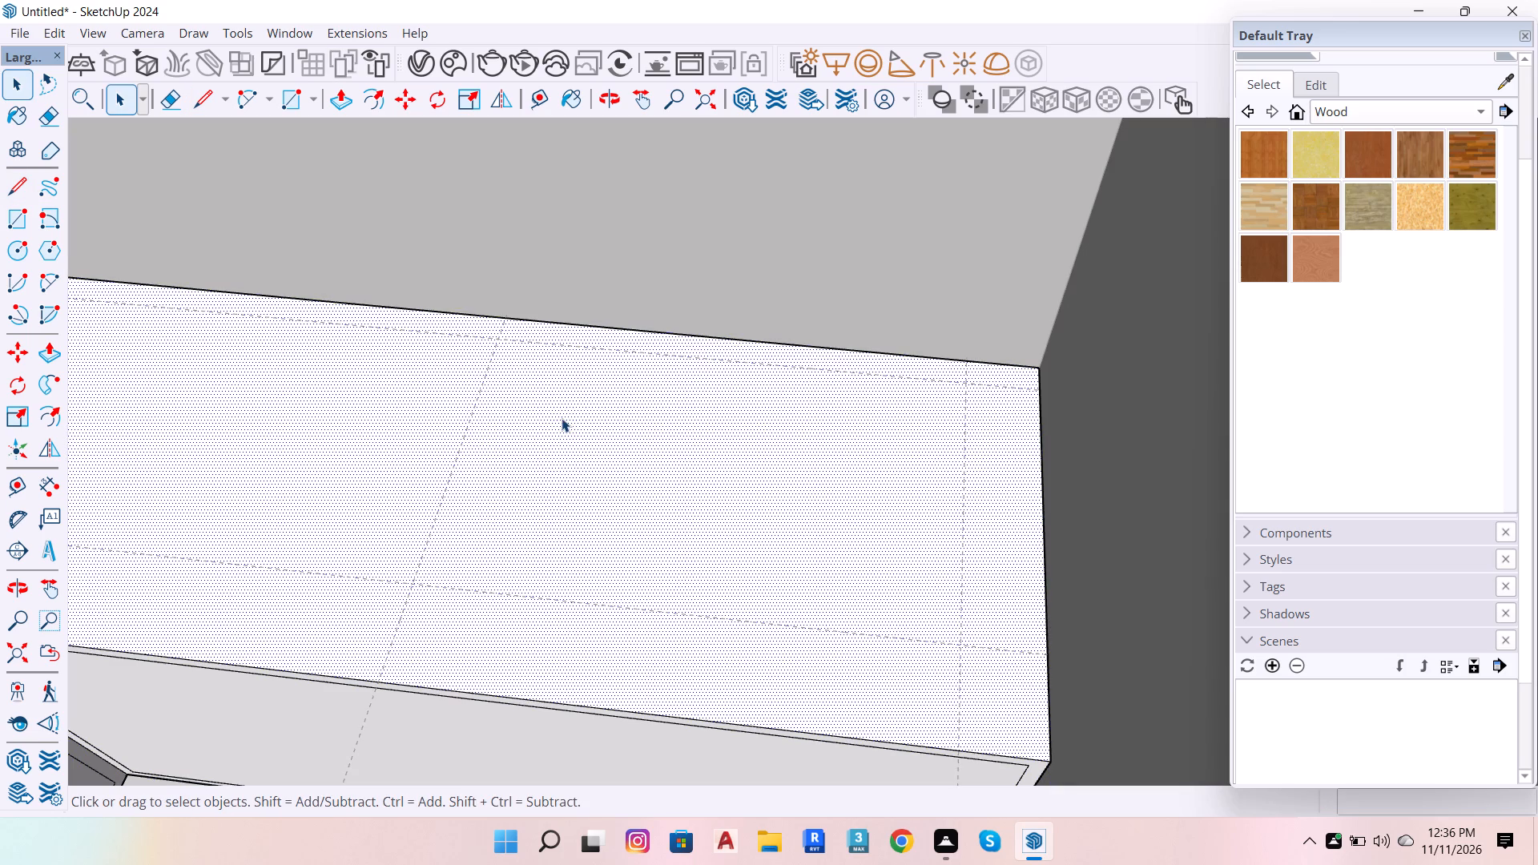
{"action": "key", "text": "l"}
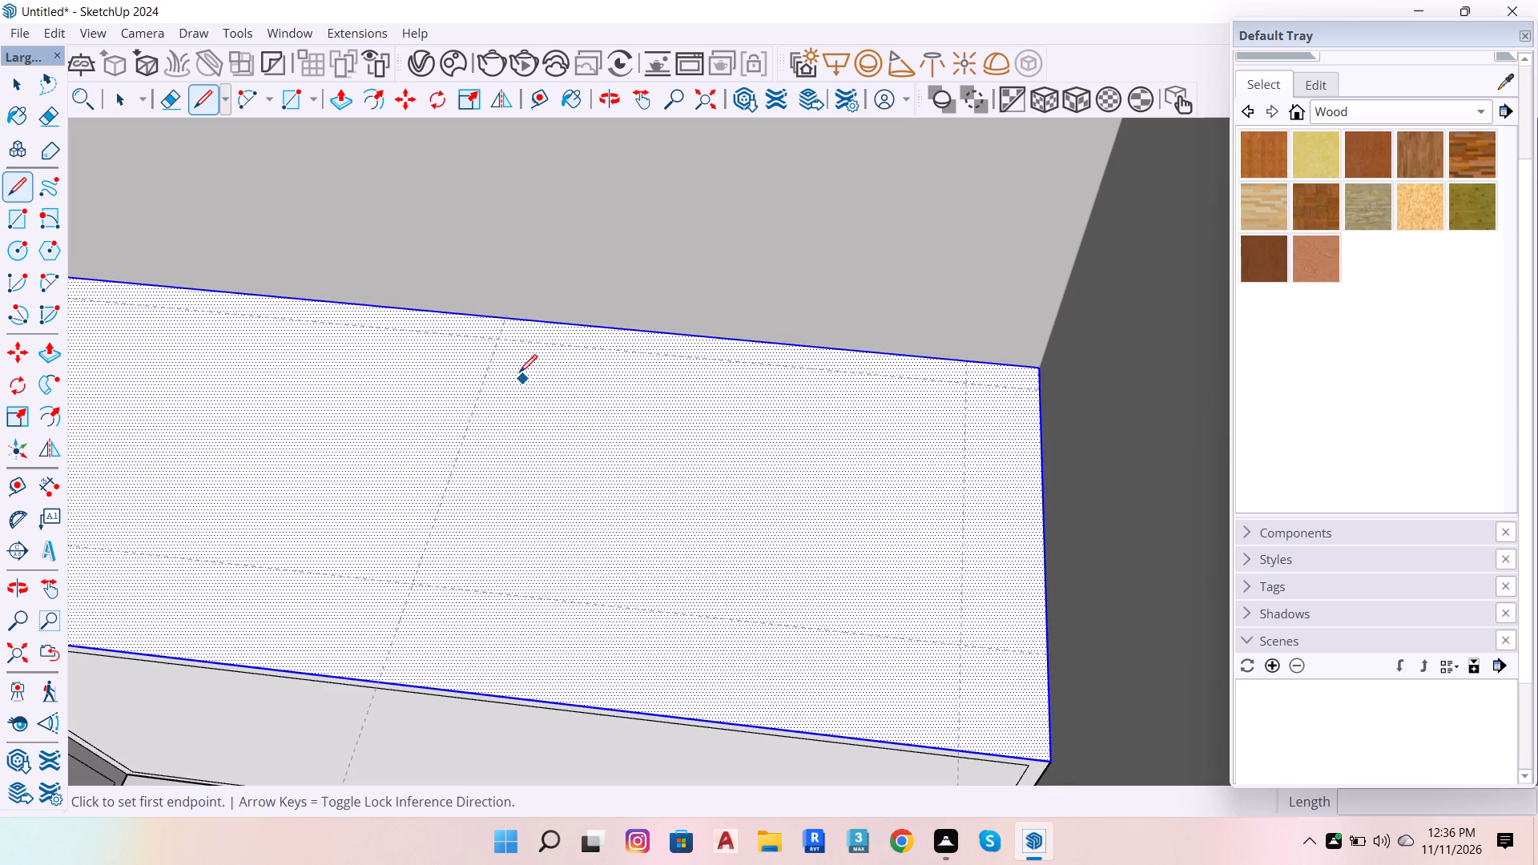
{"action": "scroll", "coordinate": [497, 341], "scroll_direction": "up", "scroll_amount": 8}
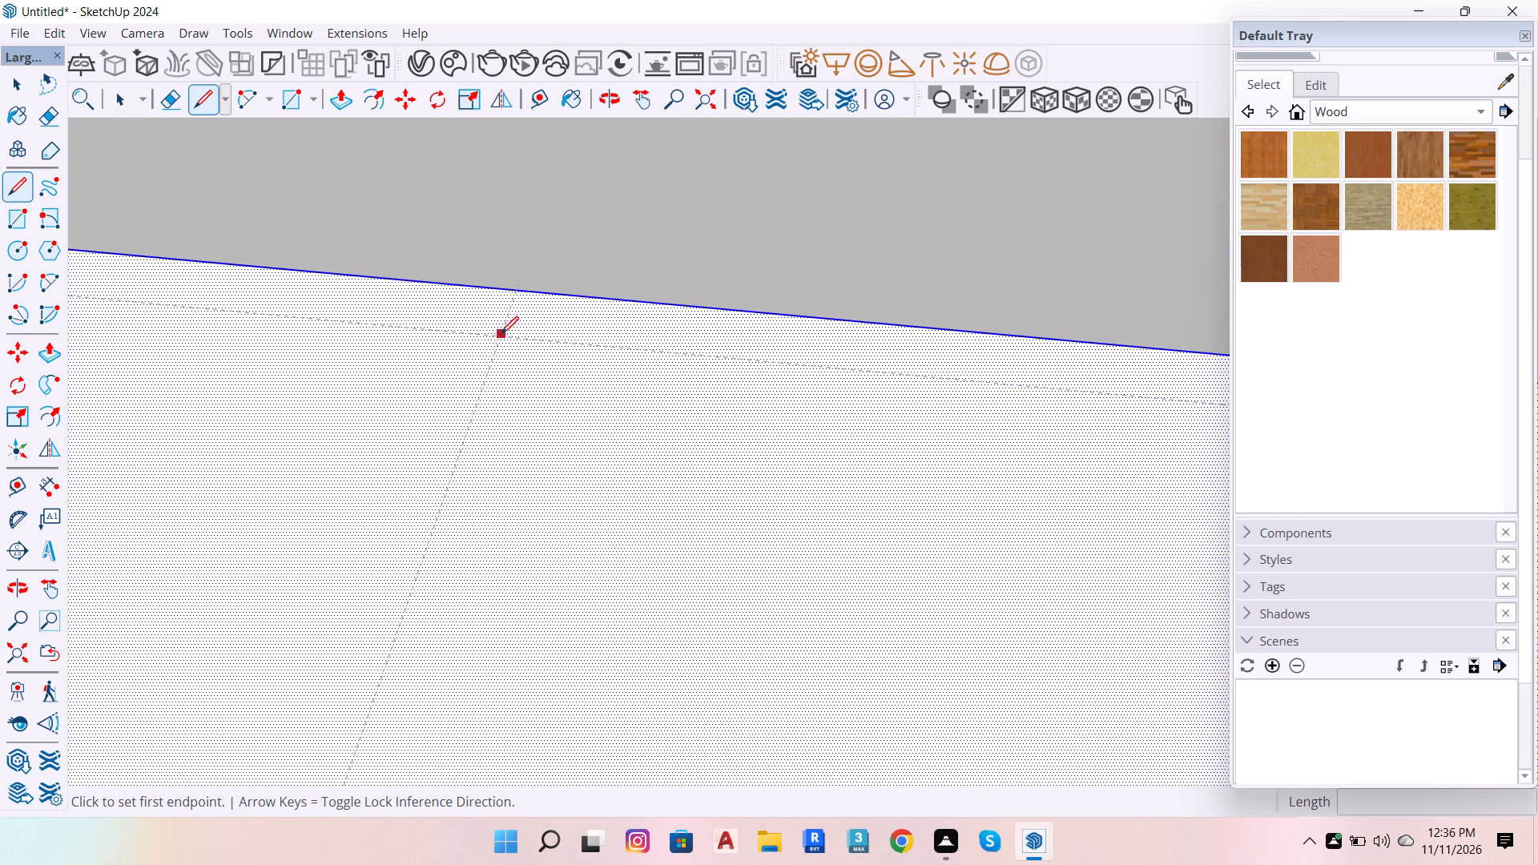
{"action": "left_click", "coordinate": [501, 339]}
{"action": "scroll", "coordinate": [676, 406], "scroll_direction": "down", "scroll_amount": 14}
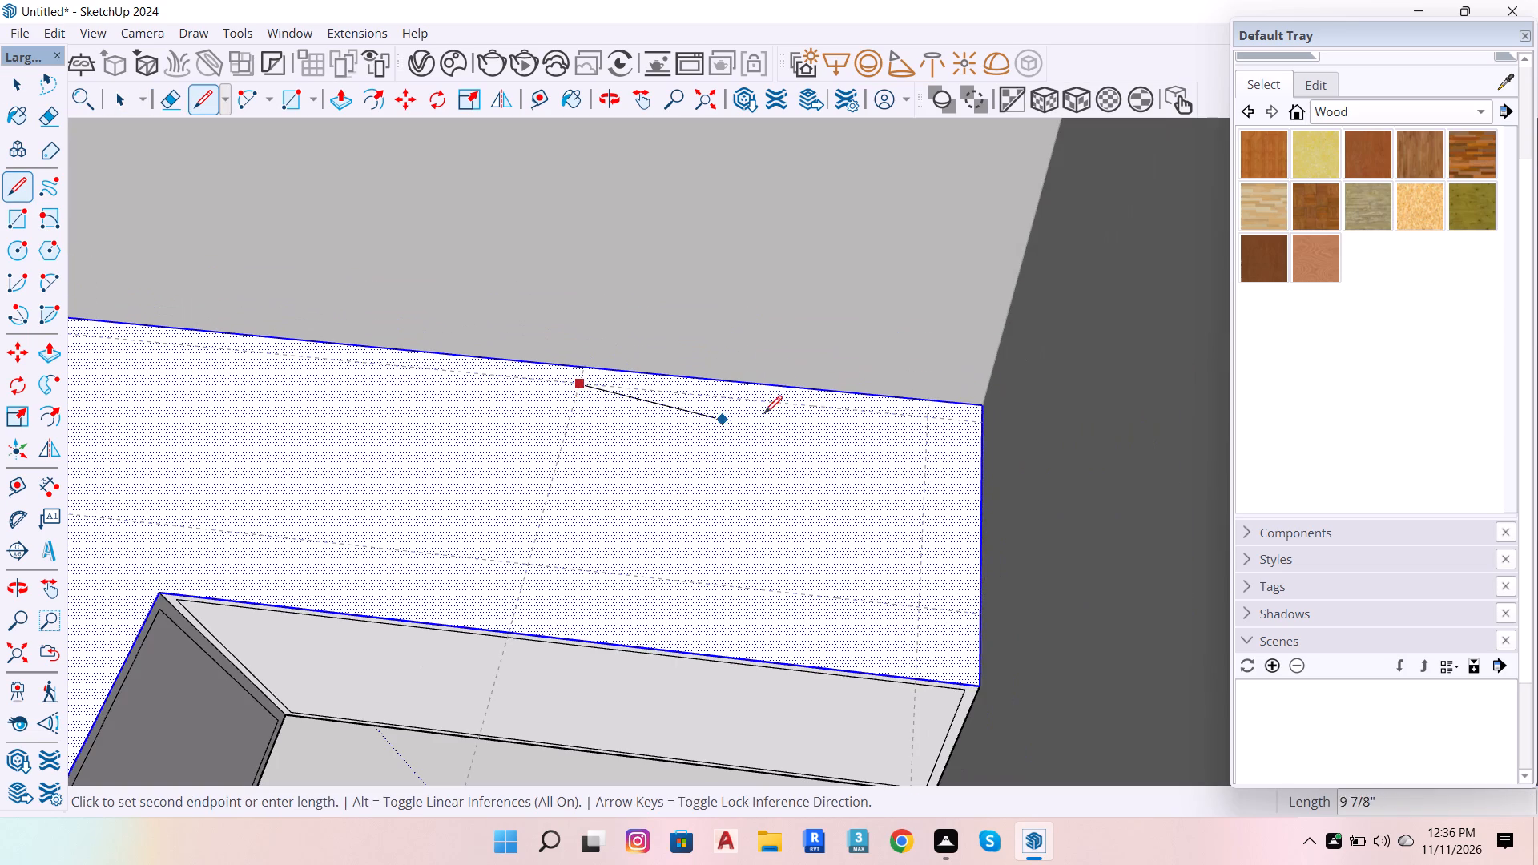
{"action": "left_click", "coordinate": [925, 418]}
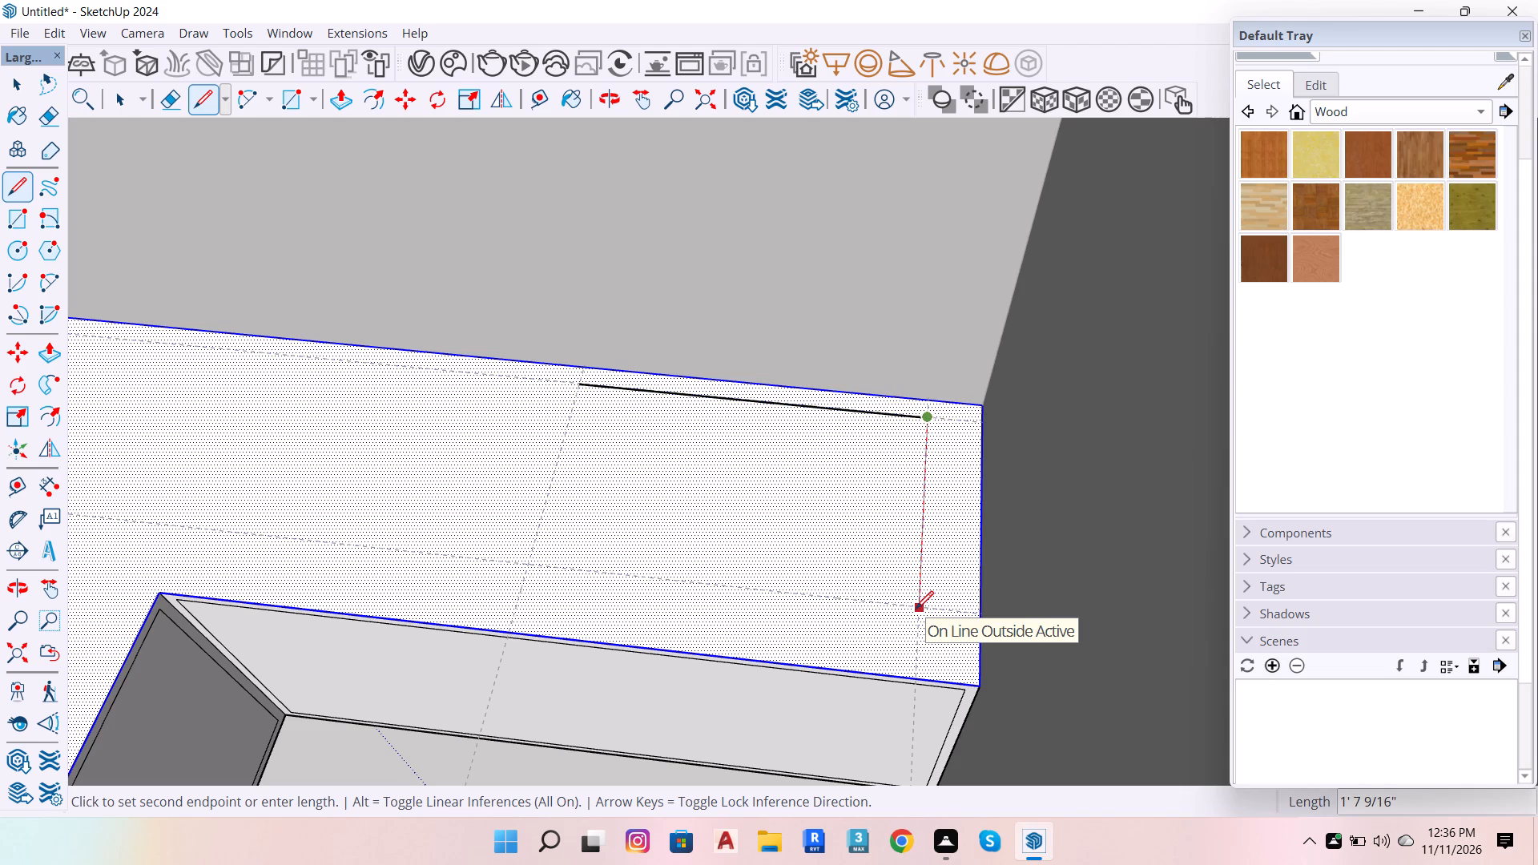
{"action": "left_click", "coordinate": [921, 608]}
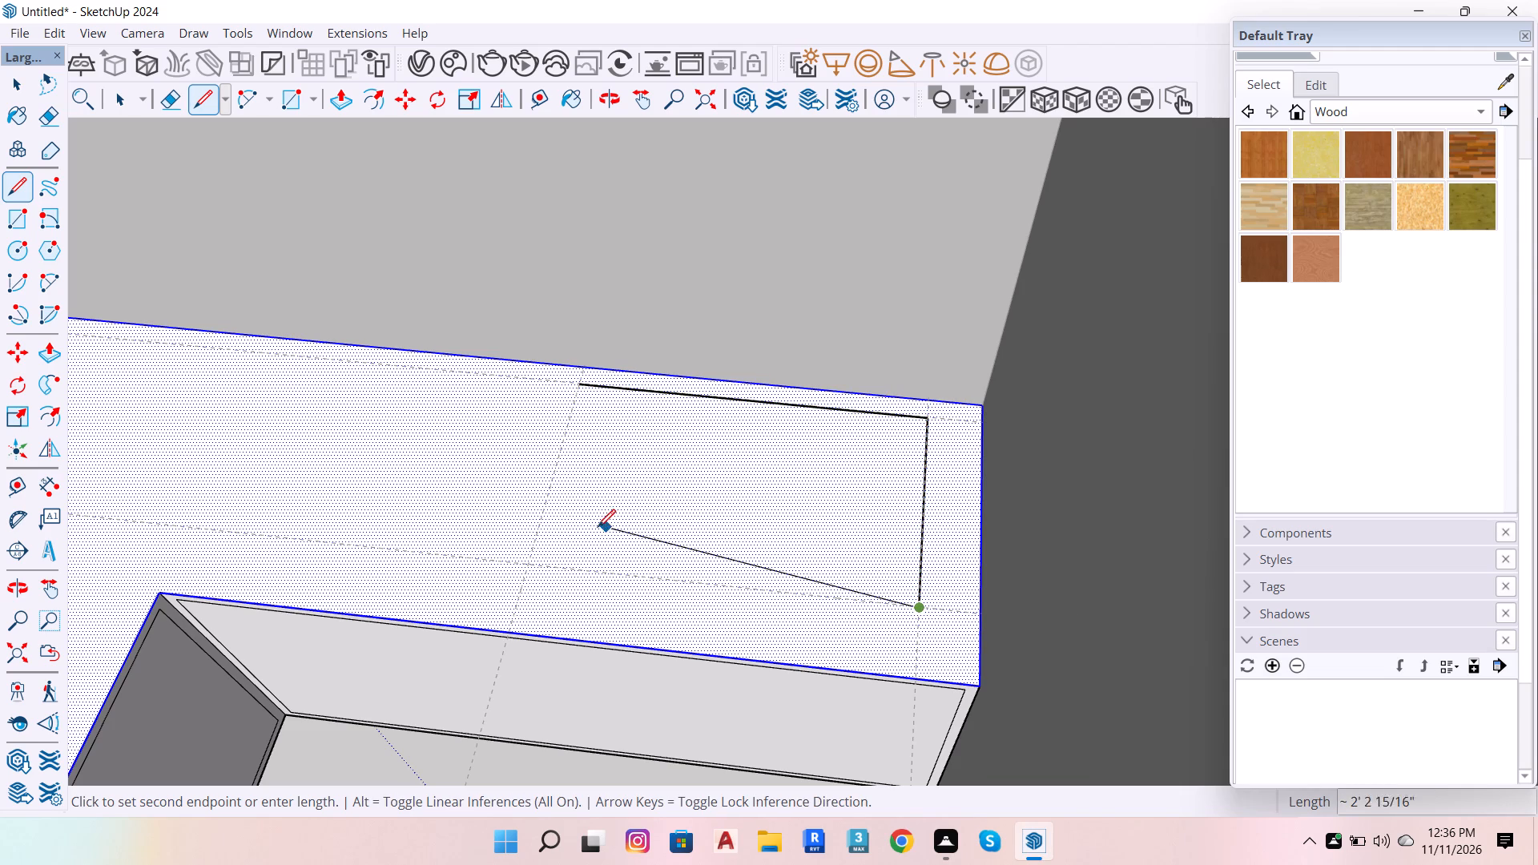
{"action": "left_click", "coordinate": [535, 565]}
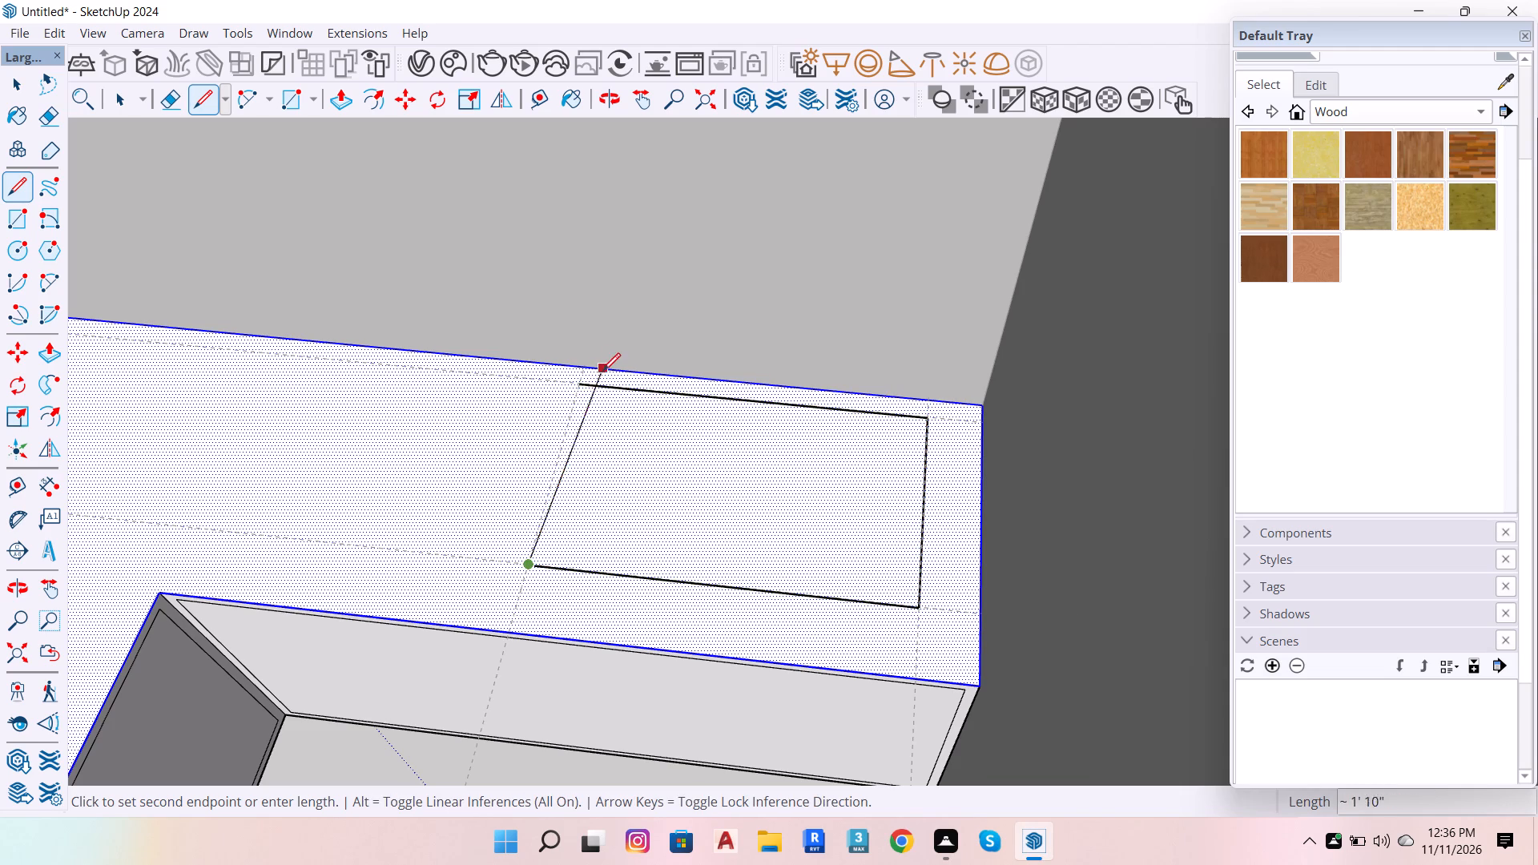
{"action": "left_click", "coordinate": [579, 386]}
Push the sink rectangle down into the countertop to start a shallow recess.
{"action": "key", "text": "space"}
{"action": "left_click", "coordinate": [791, 484]}
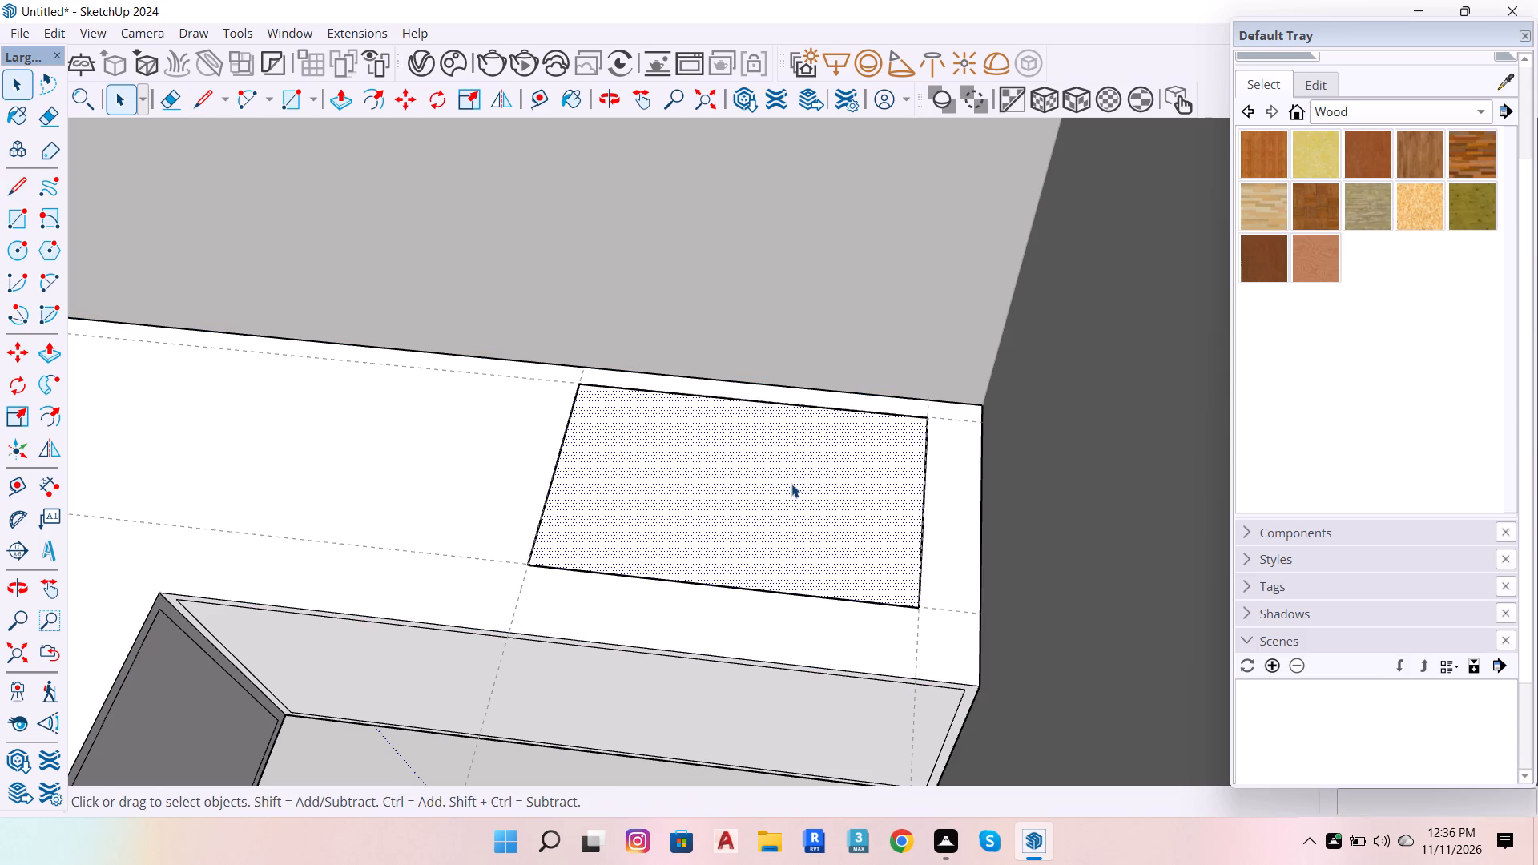
{"action": "key", "text": "BackSpace"}
{"action": "key", "text": "p"}
{"action": "left_click", "coordinate": [791, 485]}
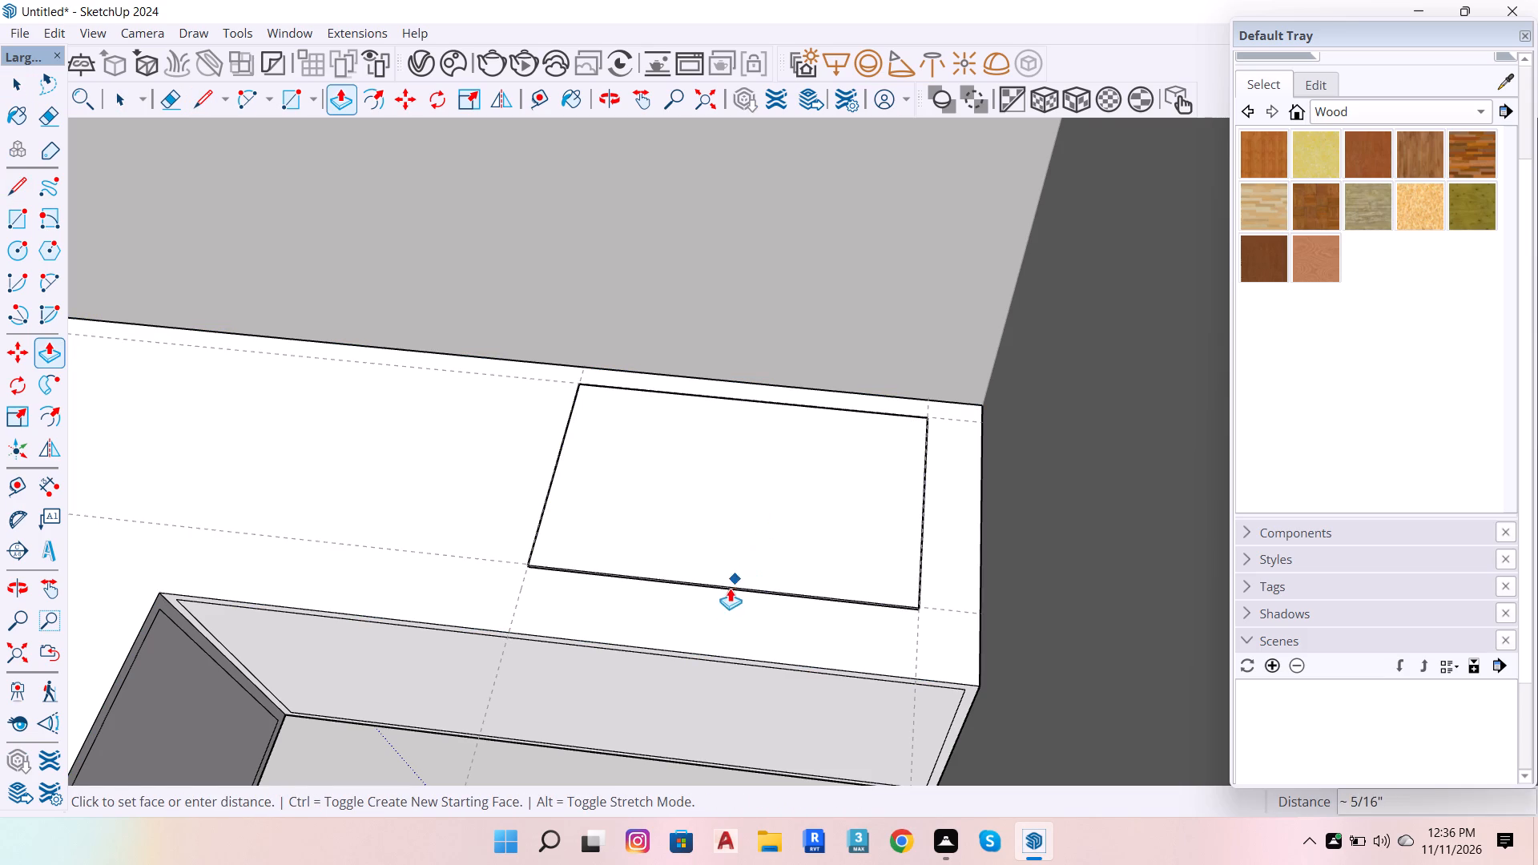
{"action": "left_click", "coordinate": [740, 545]}
{"action": "scroll", "coordinate": [783, 540], "scroll_direction": "up", "scroll_amount": 7}
{"action": "left_click", "coordinate": [795, 537]}
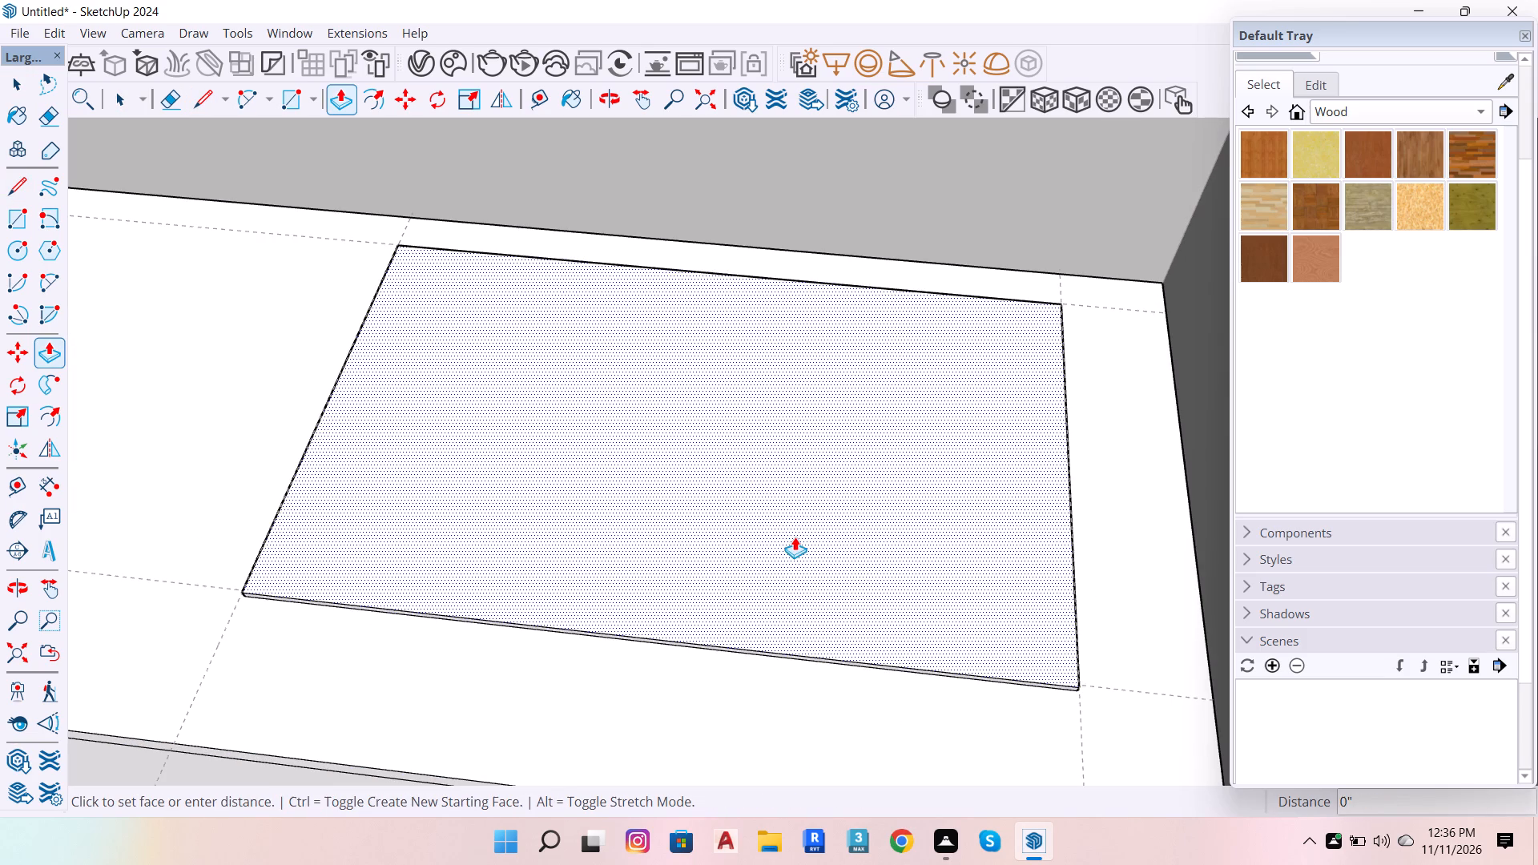
{"action": "left_click", "coordinate": [775, 569]}
Deepen the sink recess with two more Push/Pull operations on its floor, the second about 10 1/2".
{"action": "scroll", "coordinate": [944, 426], "scroll_direction": "down", "scroll_amount": 7}
{"action": "left_click", "coordinate": [884, 464]}
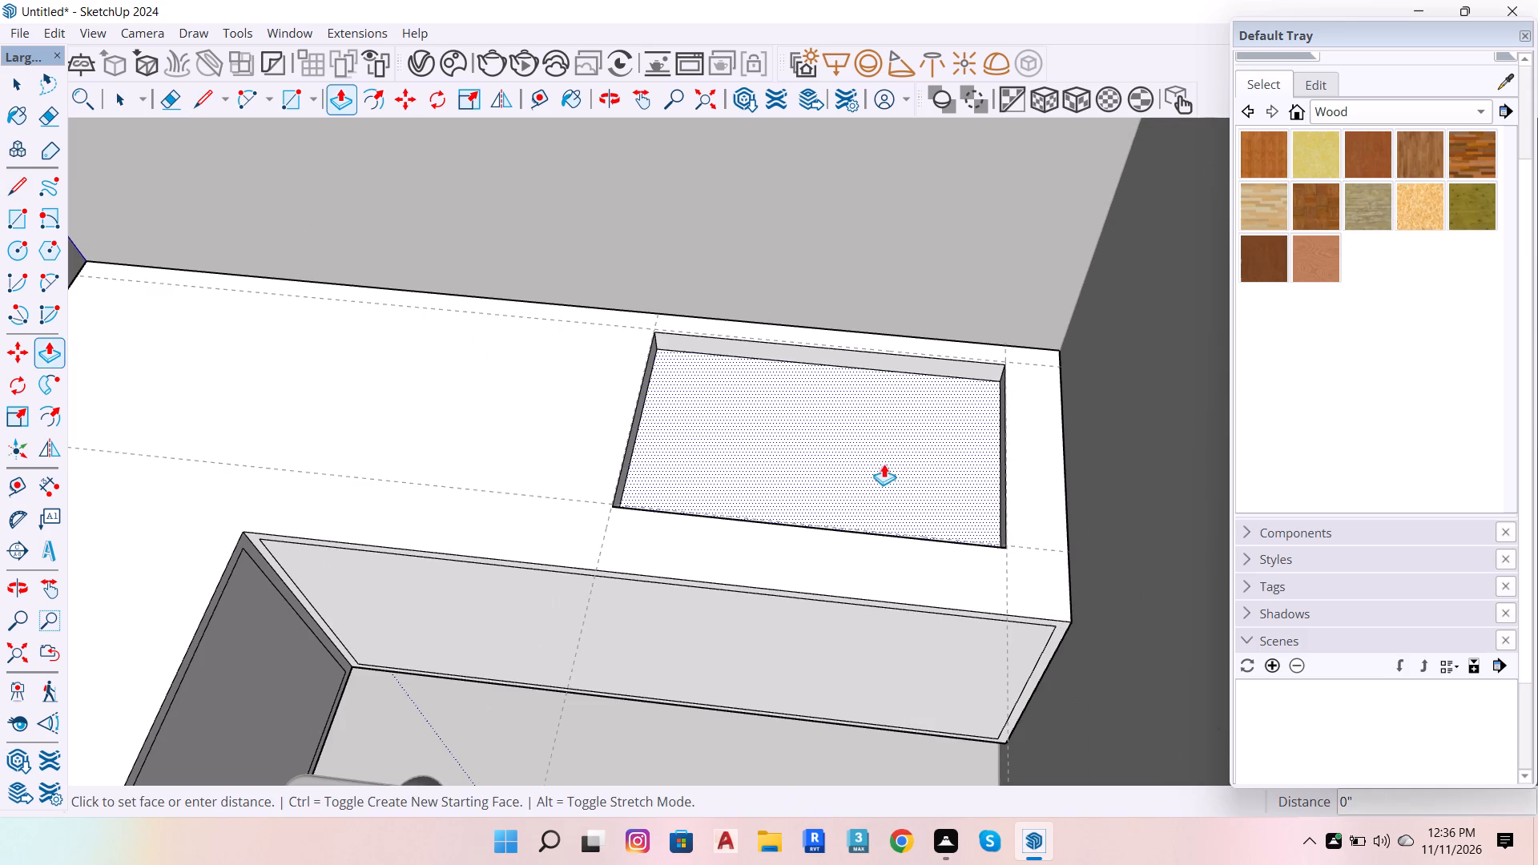
{"action": "scroll", "coordinate": [803, 477], "scroll_direction": "up", "scroll_amount": 7}
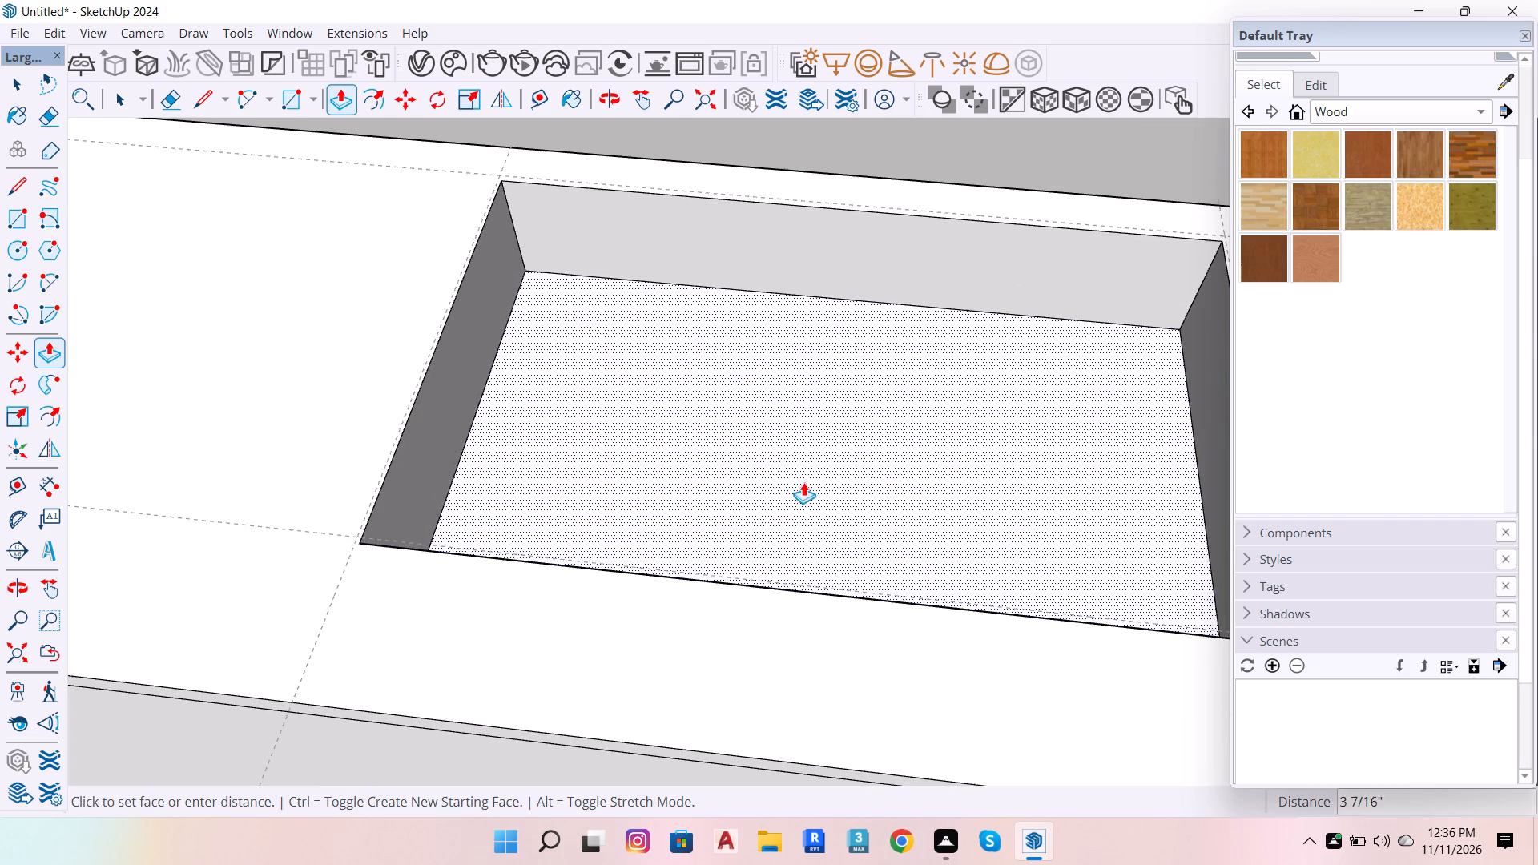
{"action": "left_click", "coordinate": [764, 511]}
{"action": "scroll", "coordinate": [704, 443], "scroll_direction": "down", "scroll_amount": 6}
{"action": "scroll", "coordinate": [622, 505], "scroll_direction": "down", "scroll_amount": 7}
{"action": "scroll", "coordinate": [701, 450], "scroll_direction": "up", "scroll_amount": 6}
{"action": "left_click", "coordinate": [703, 449]}
{"action": "left_click", "coordinate": [666, 534]}
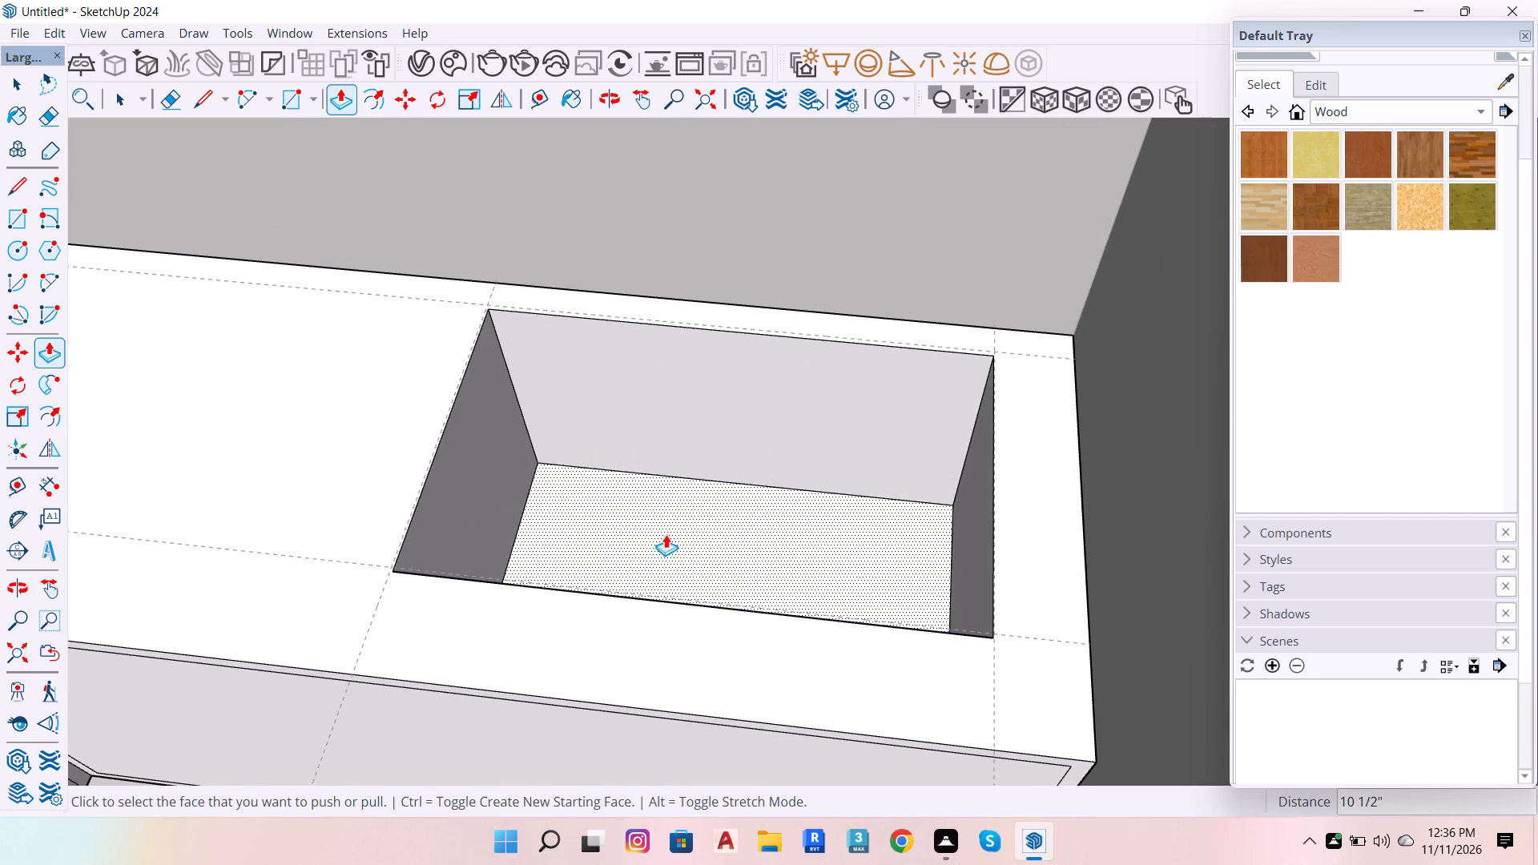
Push the floor of the sink recess still further down from a steeper viewpoint.
{"action": "scroll", "coordinate": [675, 526], "scroll_direction": "down", "scroll_amount": 4}
{"action": "key", "text": "p"}
{"action": "key", "text": "o"}
{"action": "left_click_drag", "start_coordinate": [710, 451], "coordinate": [688, 569]}
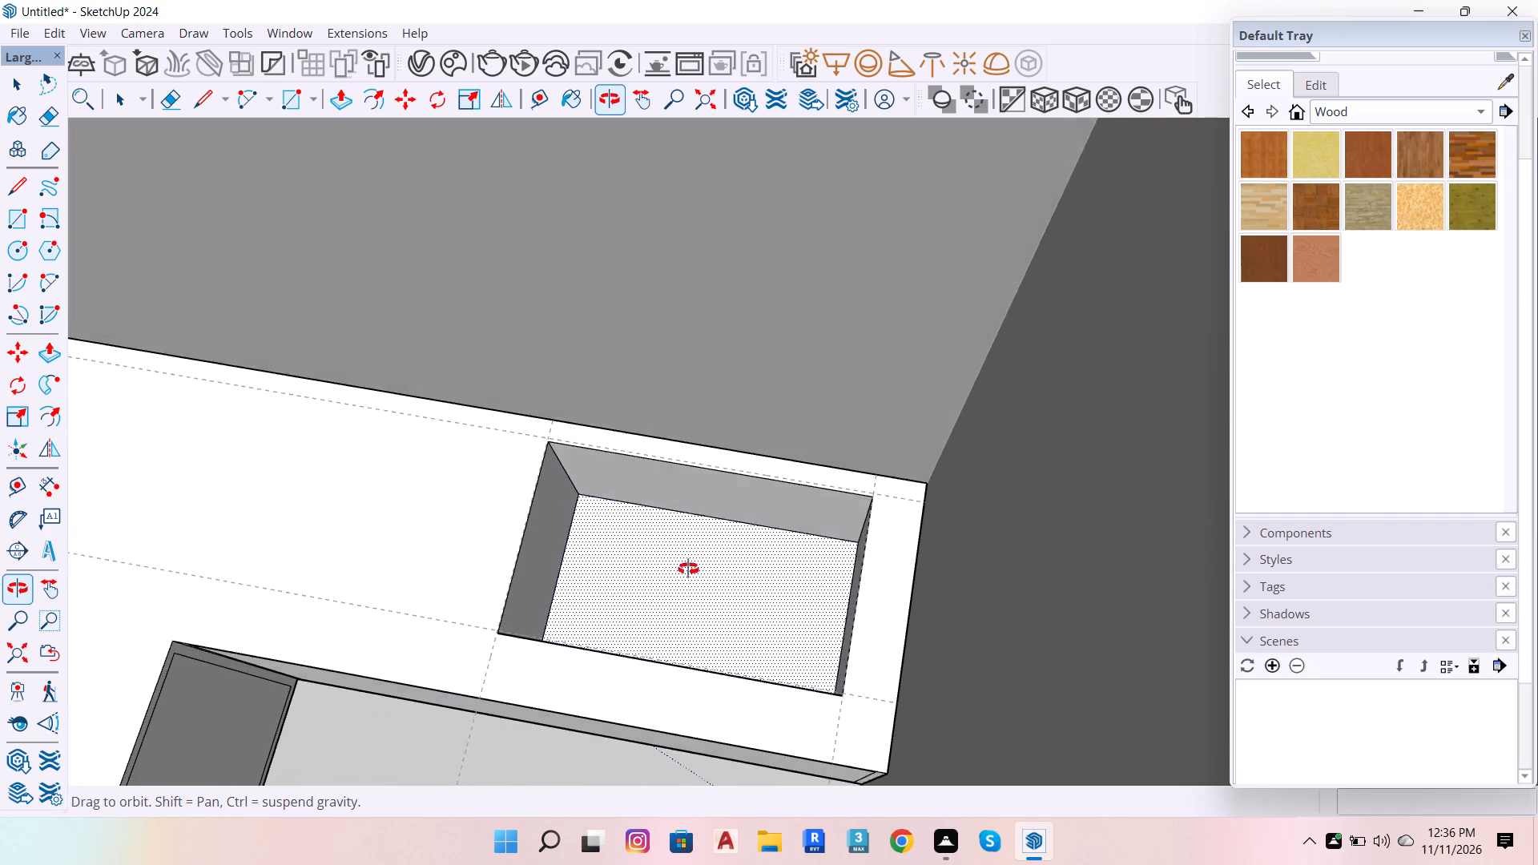
{"action": "left_click_drag", "start_coordinate": [688, 569], "coordinate": [695, 573]}
{"action": "key", "text": "space"}
{"action": "left_click", "coordinate": [697, 573]}
{"action": "key", "text": "p"}
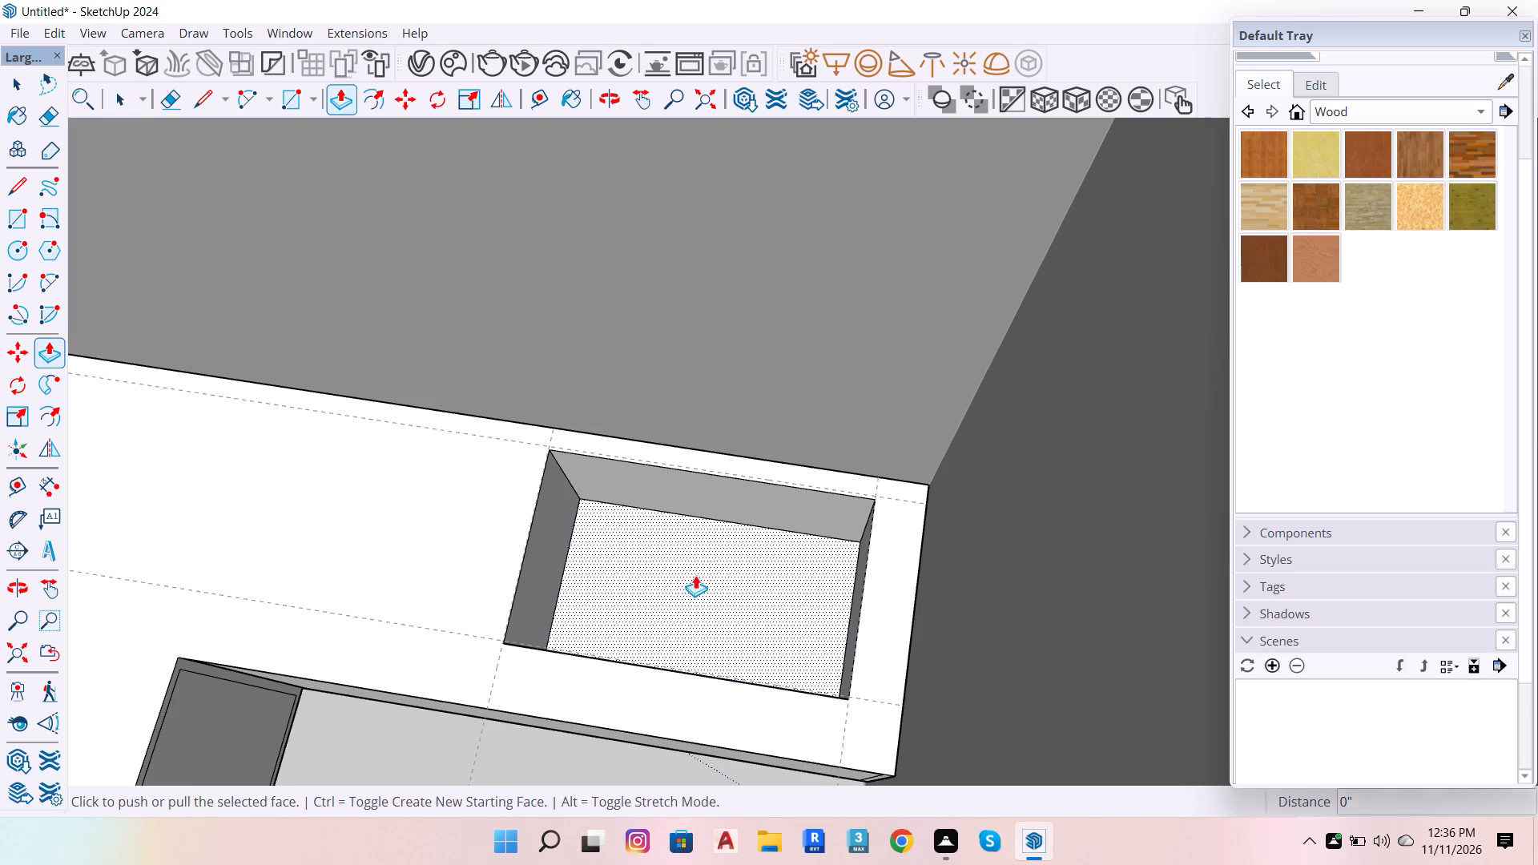
{"action": "left_click", "coordinate": [695, 575]}
{"action": "left_click", "coordinate": [662, 621]}
{"action": "scroll", "coordinate": [811, 513], "scroll_direction": "down", "scroll_amount": 7}
{"action": "key", "text": "space"}
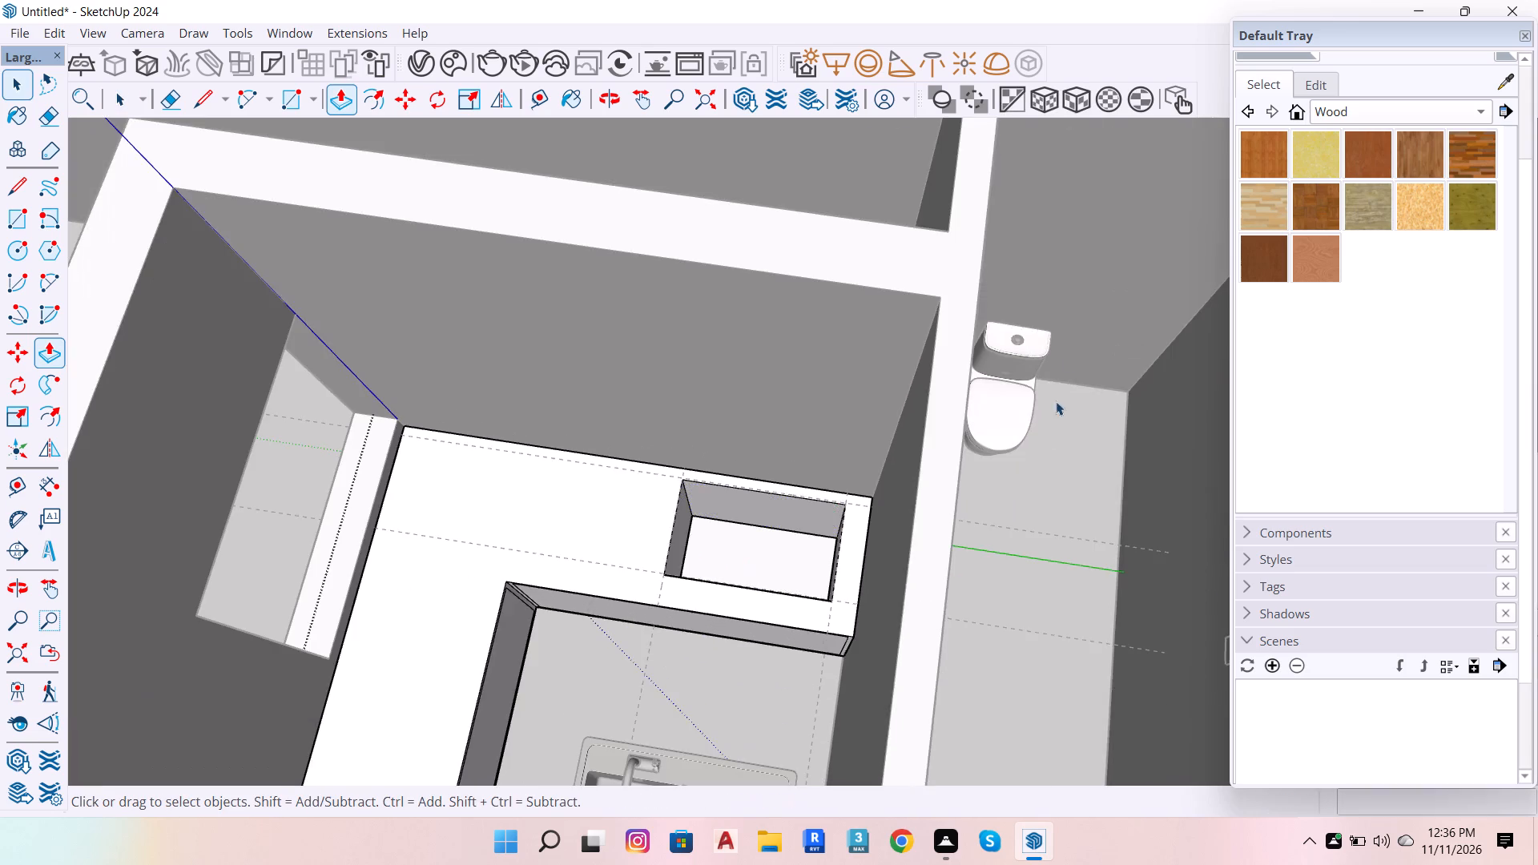
Close the counter's editing and return to the whole model so the sink becomes selectable.
{"action": "scroll", "coordinate": [1069, 340], "scroll_direction": "down", "scroll_amount": 13}
{"action": "key", "text": "space"}
{"action": "scroll", "coordinate": [920, 513], "scroll_direction": "up", "scroll_amount": 11}
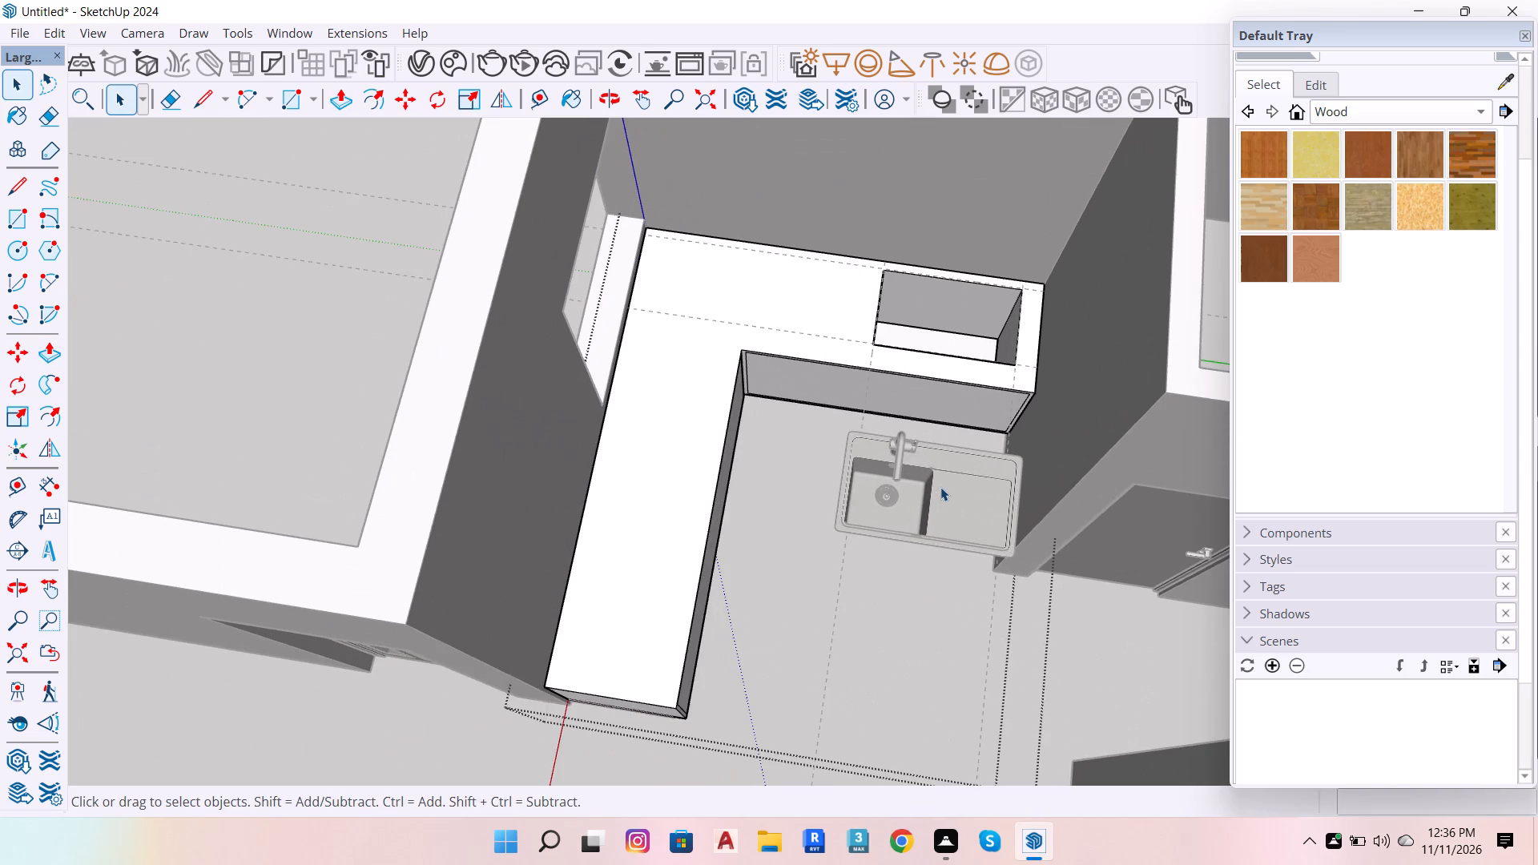
{"action": "left_click", "coordinate": [940, 487]}
{"action": "scroll", "coordinate": [998, 431], "scroll_direction": "up", "scroll_amount": 7}
{"action": "left_click", "coordinate": [930, 528]}
{"action": "left_click", "coordinate": [924, 453]}
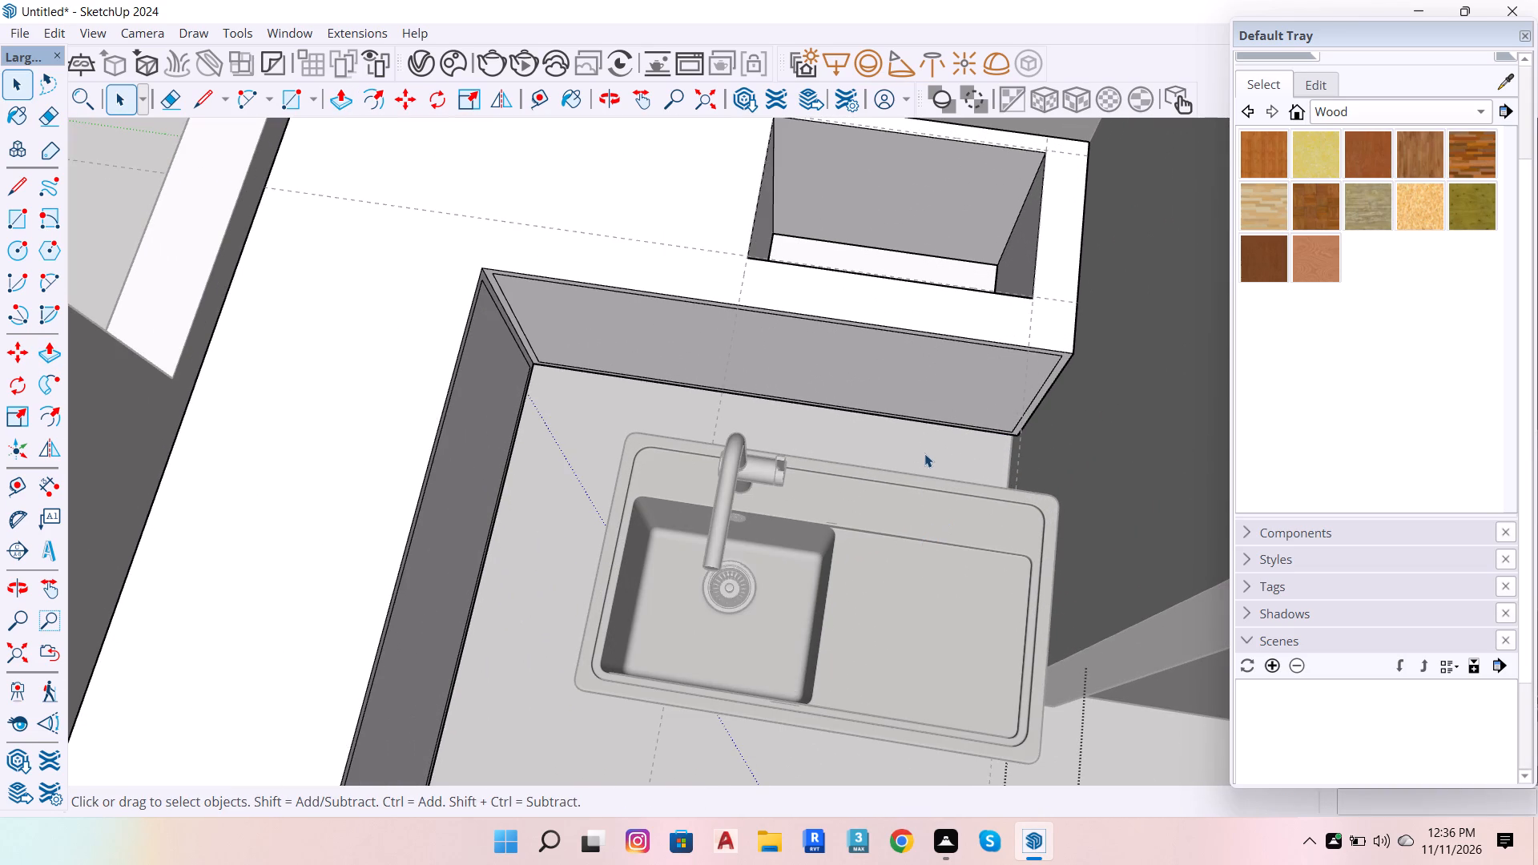
{"action": "double_click", "coordinate": [952, 452]}
Move the sink by its front rim corner from the floor area onto the cutout's front corner nearest the side wall.
{"action": "left_click", "coordinate": [948, 498]}
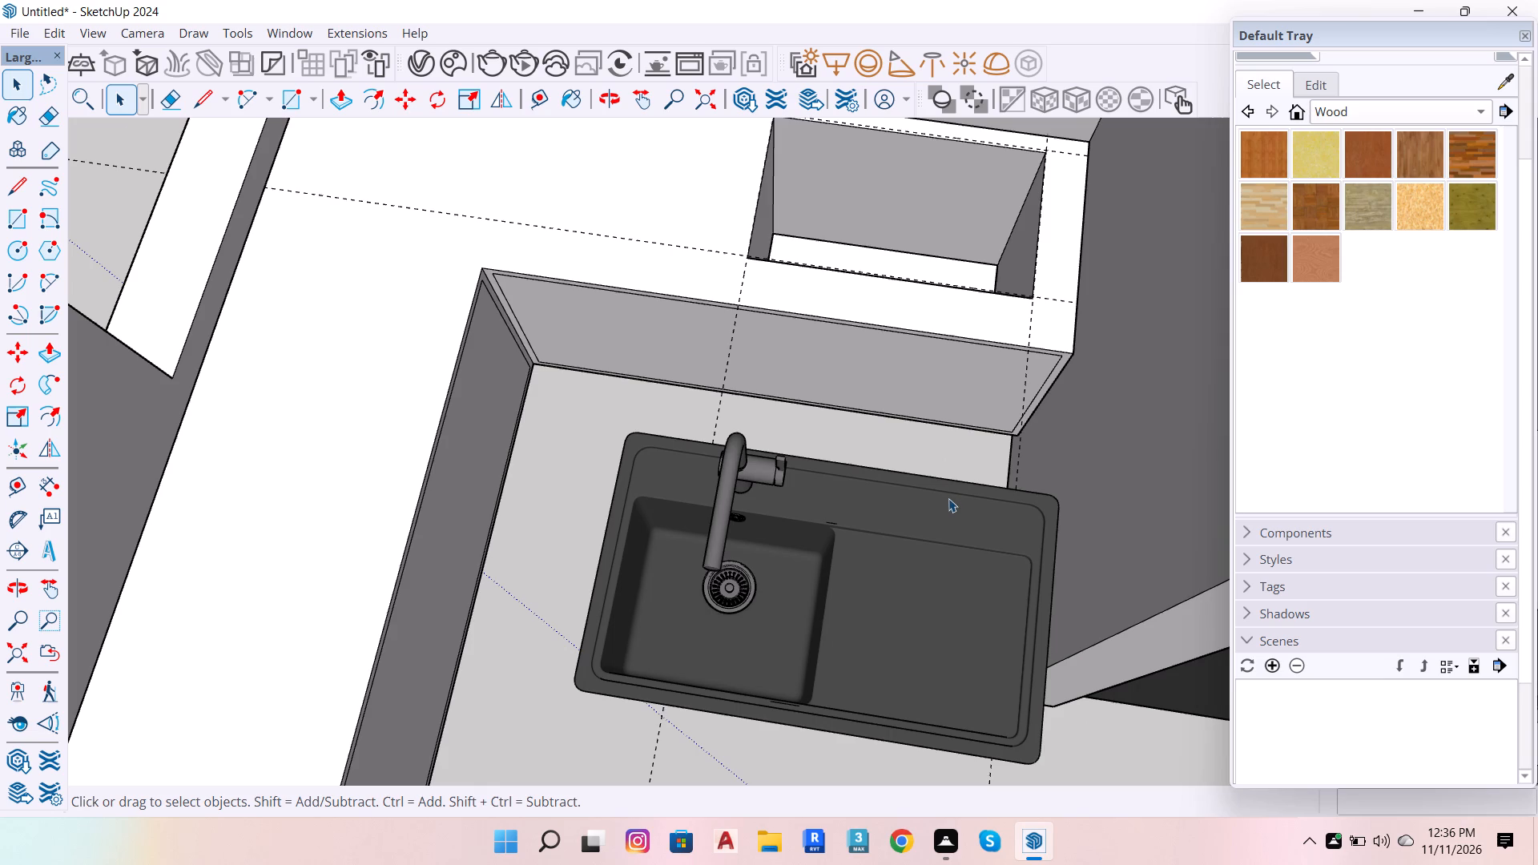
{"action": "scroll", "coordinate": [948, 490], "scroll_direction": "down", "scroll_amount": 5}
{"action": "scroll", "coordinate": [982, 543], "scroll_direction": "up", "scroll_amount": 4}
{"action": "scroll", "coordinate": [1038, 466], "scroll_direction": "up", "scroll_amount": 7}
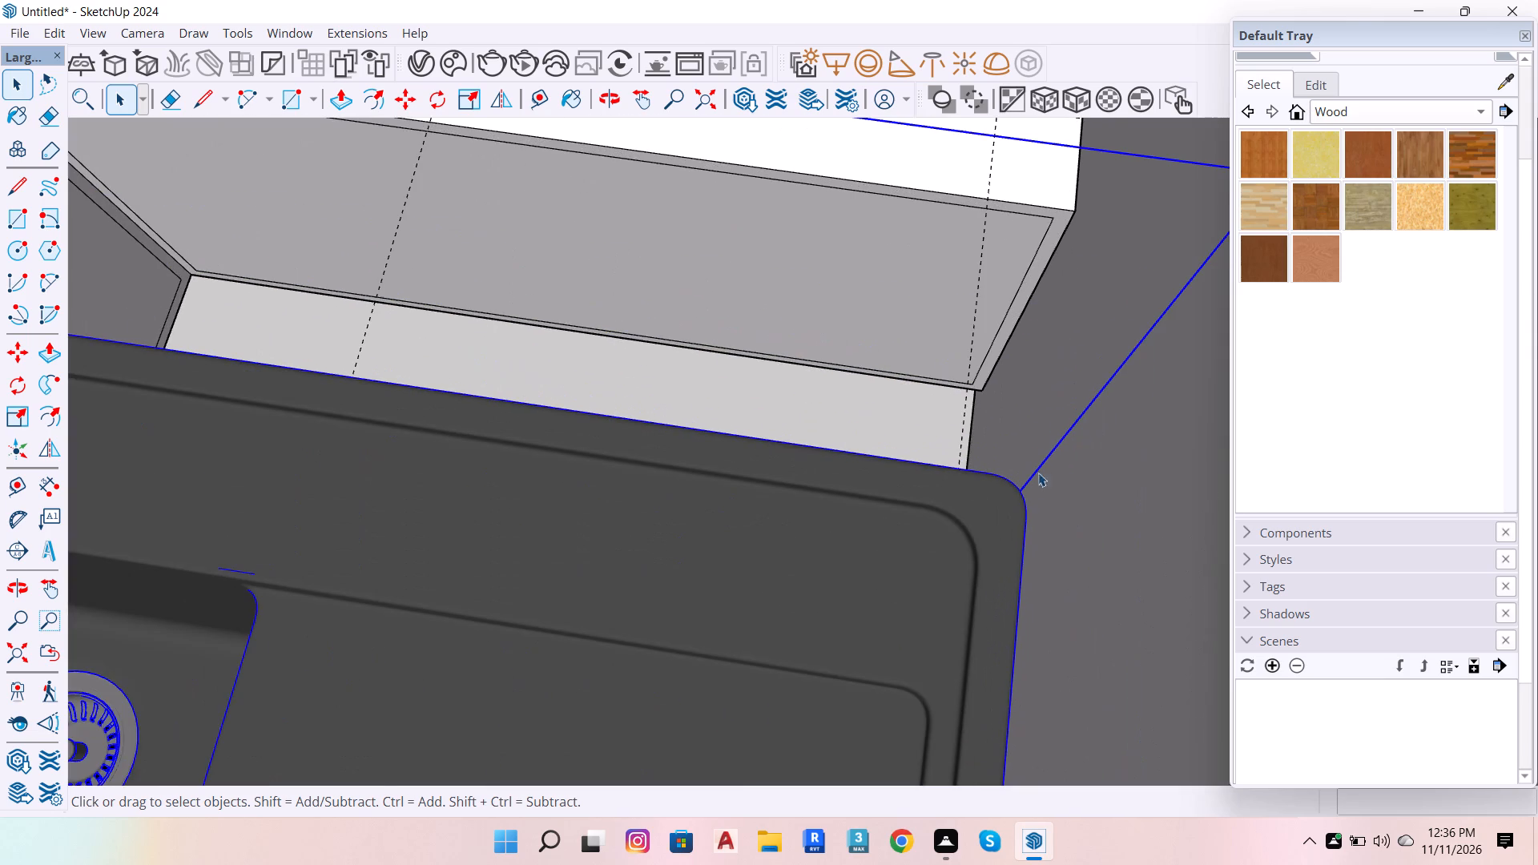
{"action": "scroll", "coordinate": [1045, 485], "scroll_direction": "up", "scroll_amount": 1}
{"action": "scroll", "coordinate": [890, 285], "scroll_direction": "down", "scroll_amount": 13}
{"action": "scroll", "coordinate": [936, 492], "scroll_direction": "up", "scroll_amount": 6}
{"action": "scroll", "coordinate": [839, 529], "scroll_direction": "up", "scroll_amount": 7}
{"action": "scroll", "coordinate": [854, 420], "scroll_direction": "down", "scroll_amount": 6}
{"action": "scroll", "coordinate": [892, 281], "scroll_direction": "up", "scroll_amount": 3}
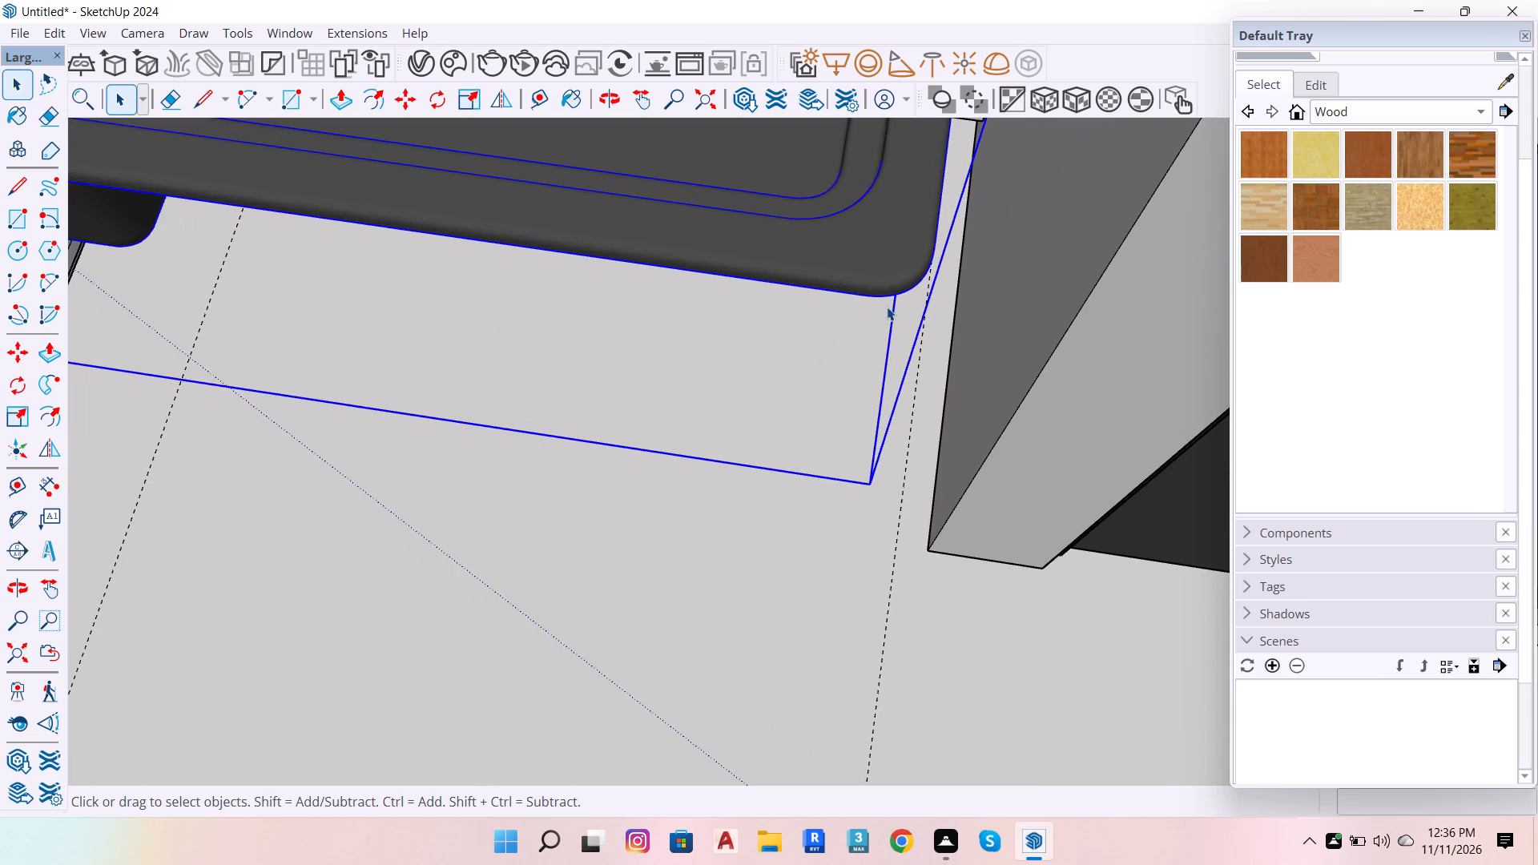
{"action": "key", "text": "m"}
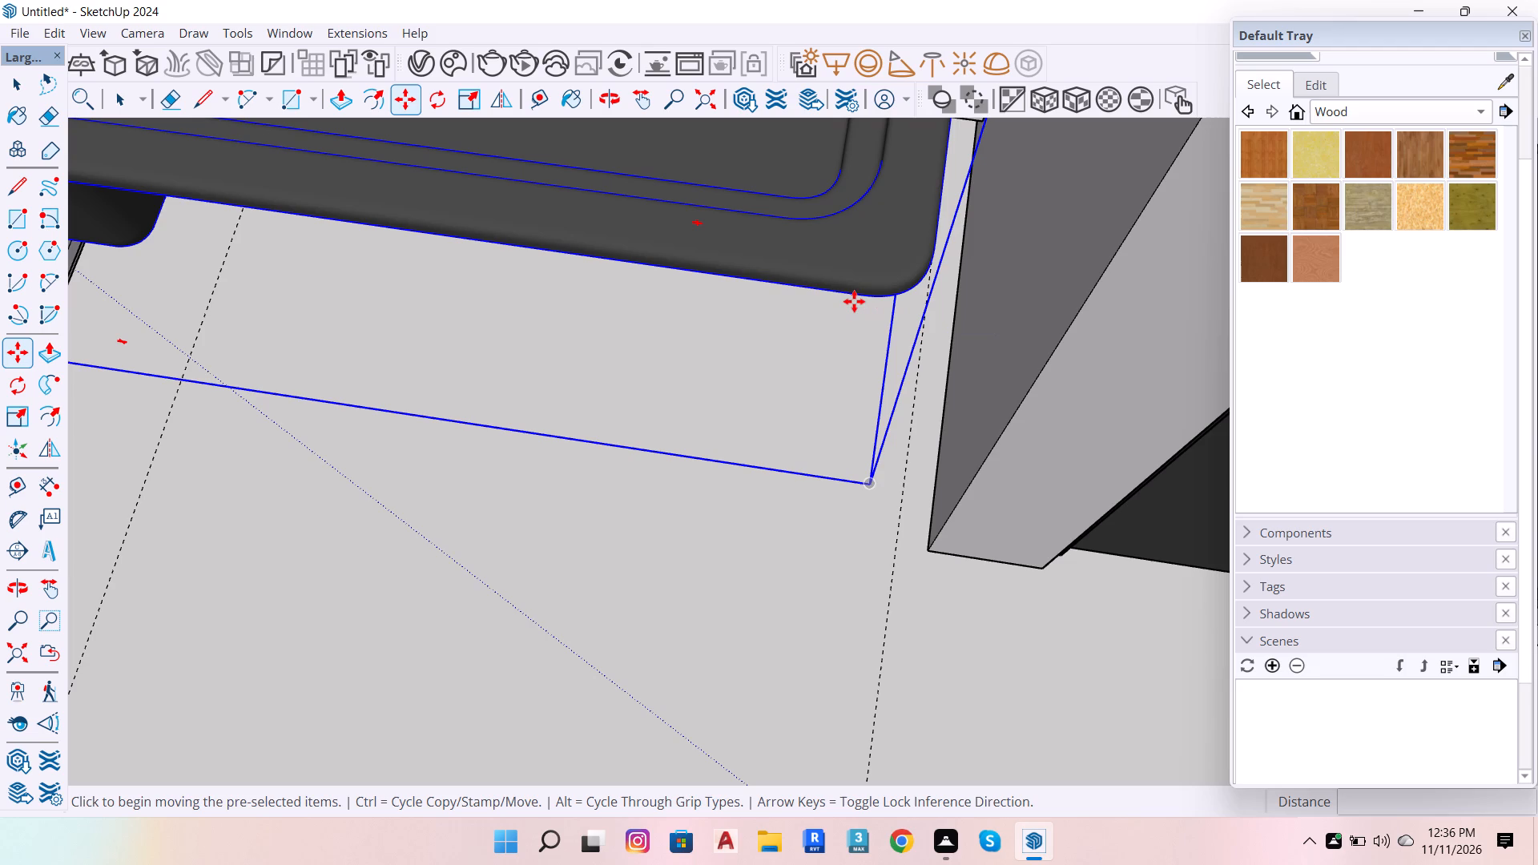
{"action": "left_click", "coordinate": [853, 298]}
{"action": "scroll", "coordinate": [901, 262], "scroll_direction": "down", "scroll_amount": 7}
{"action": "scroll", "coordinate": [978, 365], "scroll_direction": "down", "scroll_amount": 17}
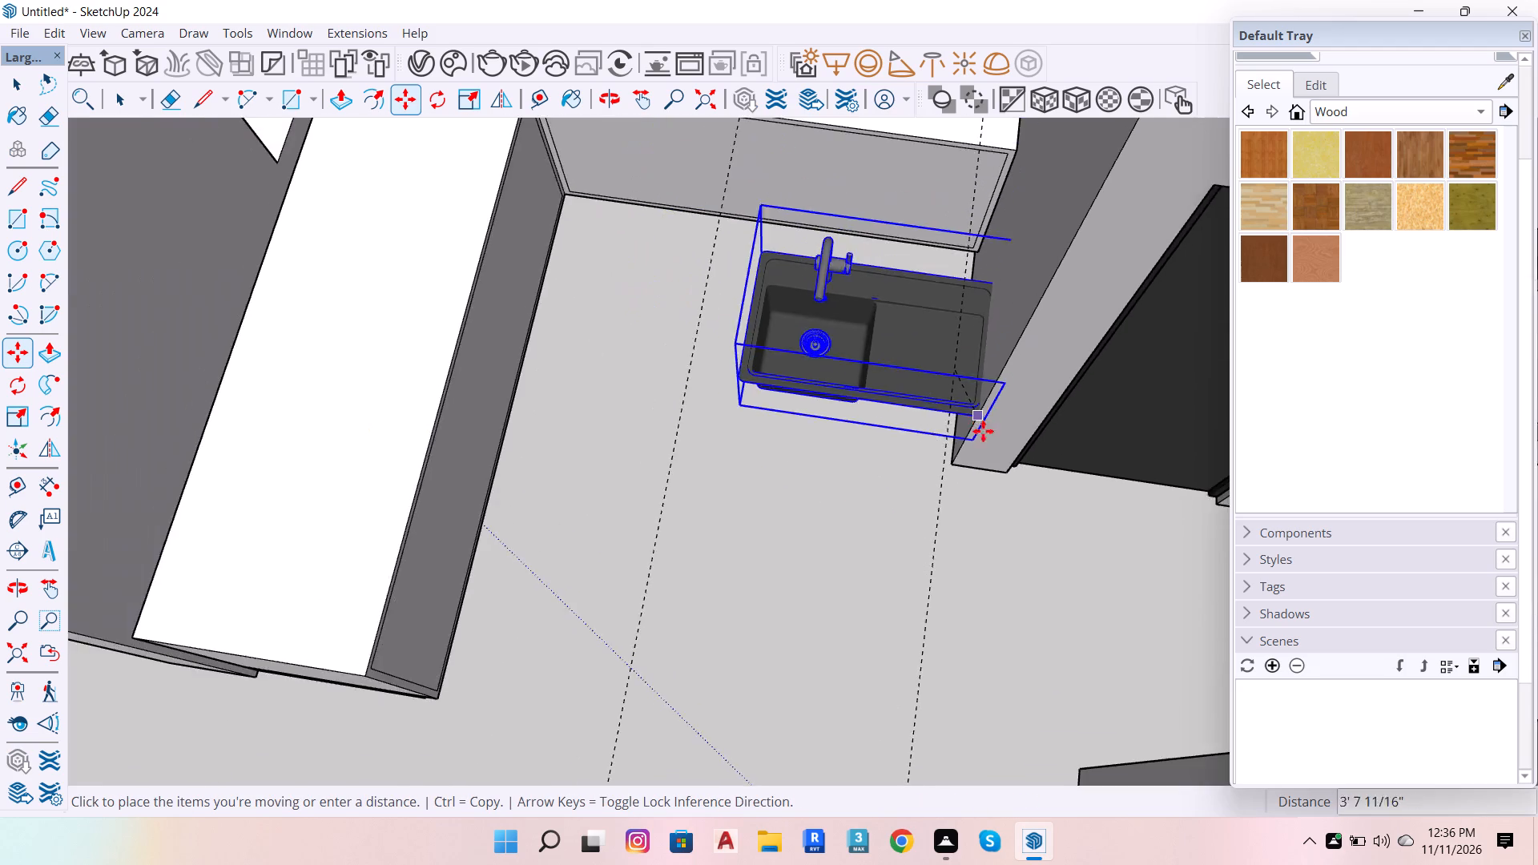
{"action": "scroll", "coordinate": [983, 431], "scroll_direction": "down", "scroll_amount": 11}
{"action": "scroll", "coordinate": [965, 278], "scroll_direction": "up", "scroll_amount": 15}
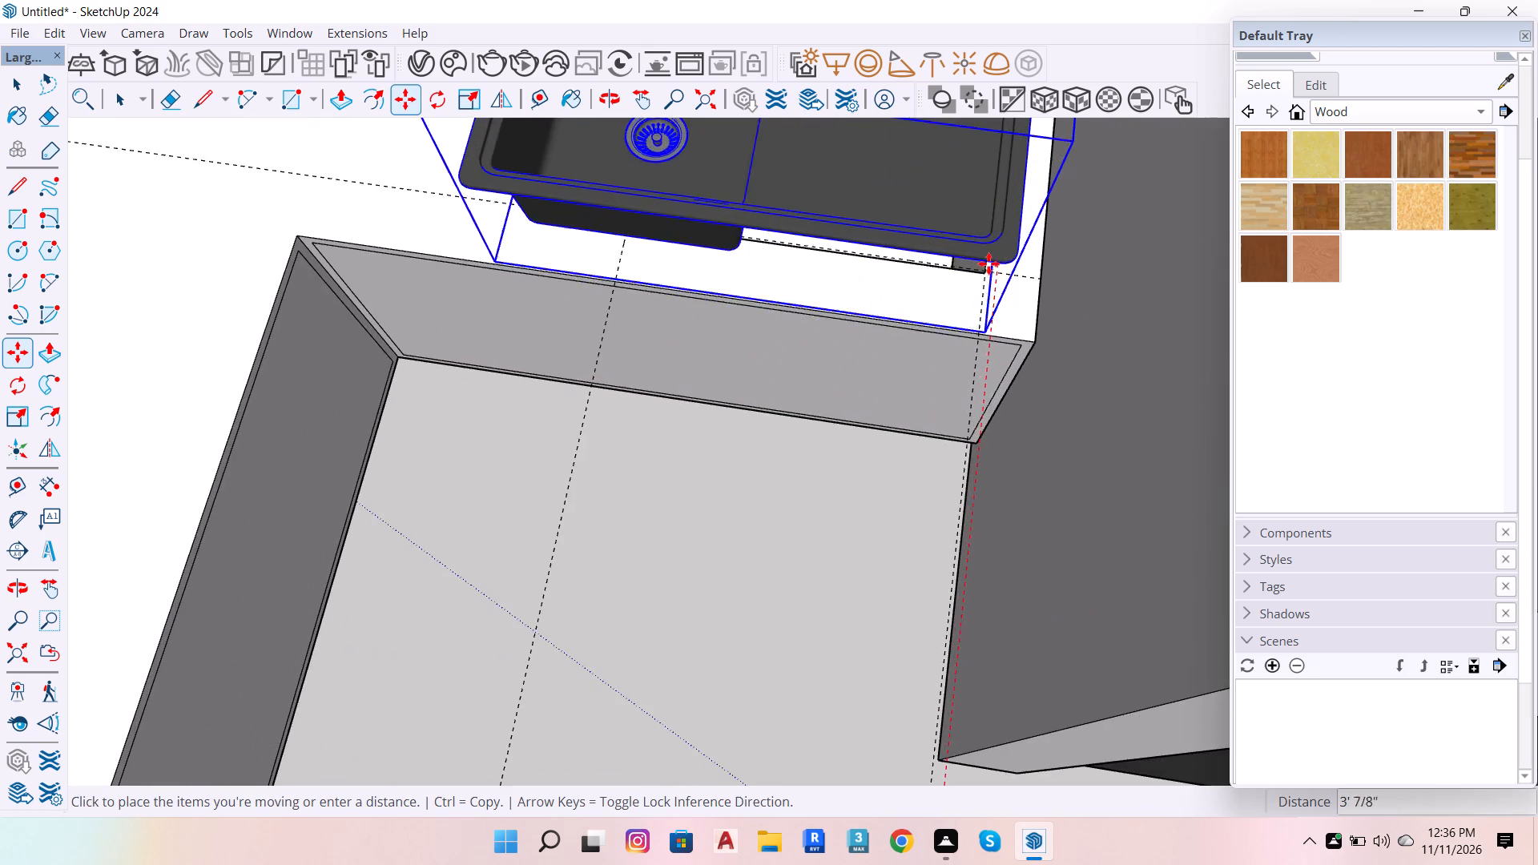
{"action": "scroll", "coordinate": [986, 265], "scroll_direction": "up", "scroll_amount": 18}
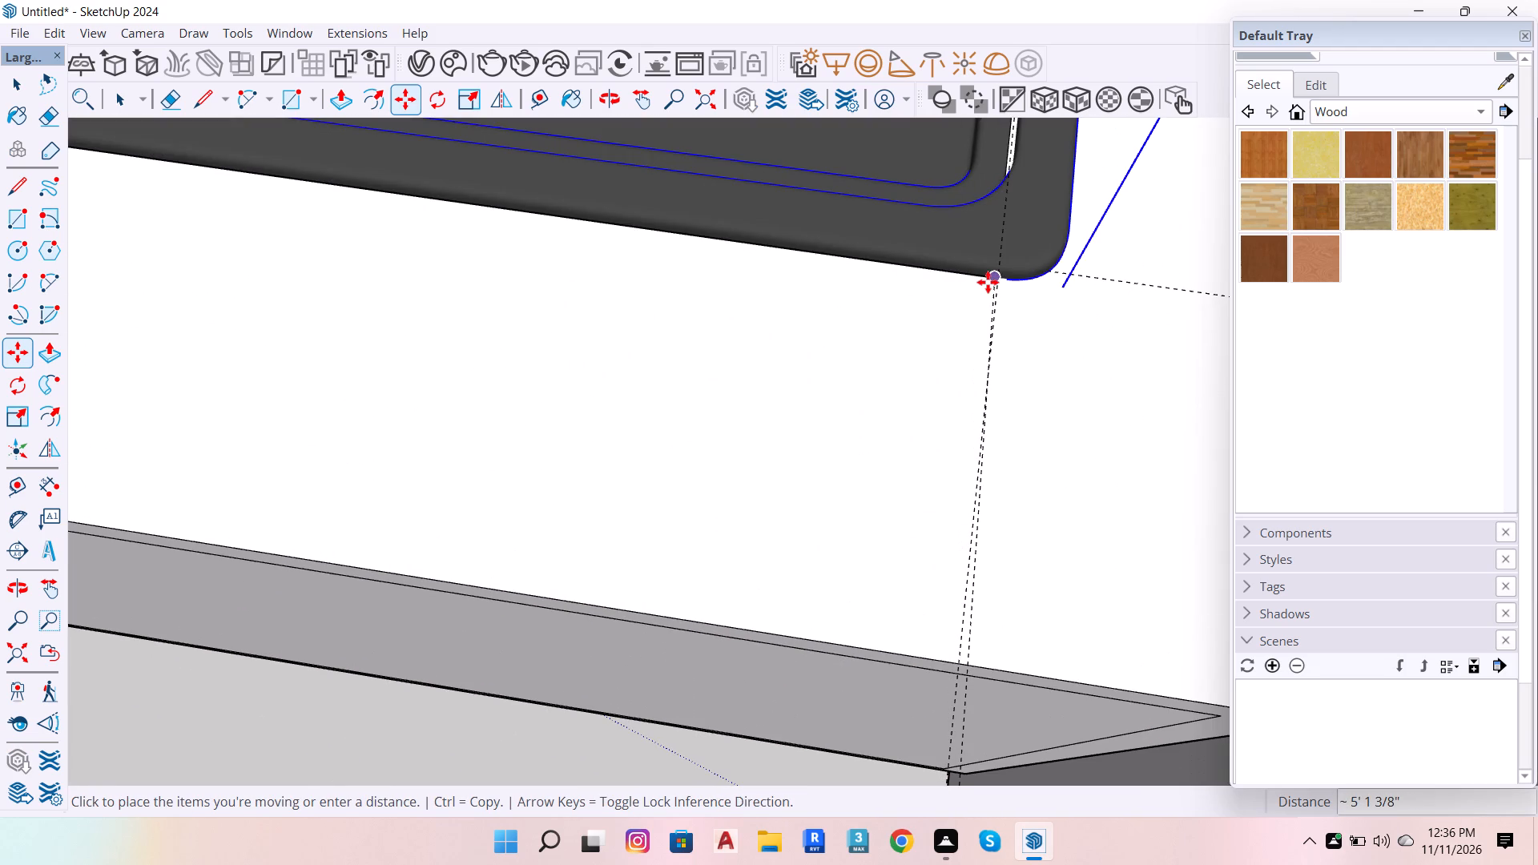
{"action": "left_click", "coordinate": [986, 282]}
{"action": "scroll", "coordinate": [1017, 304], "scroll_direction": "down", "scroll_amount": 7}
{"action": "scroll", "coordinate": [1093, 315], "scroll_direction": "down", "scroll_amount": 8}
{"action": "key", "text": "space"}
Shift the sink about 15/16" along the counter, away from the side wall, to cover the cutout's other front corner.
{"action": "scroll", "coordinate": [1109, 305], "scroll_direction": "down", "scroll_amount": 4}
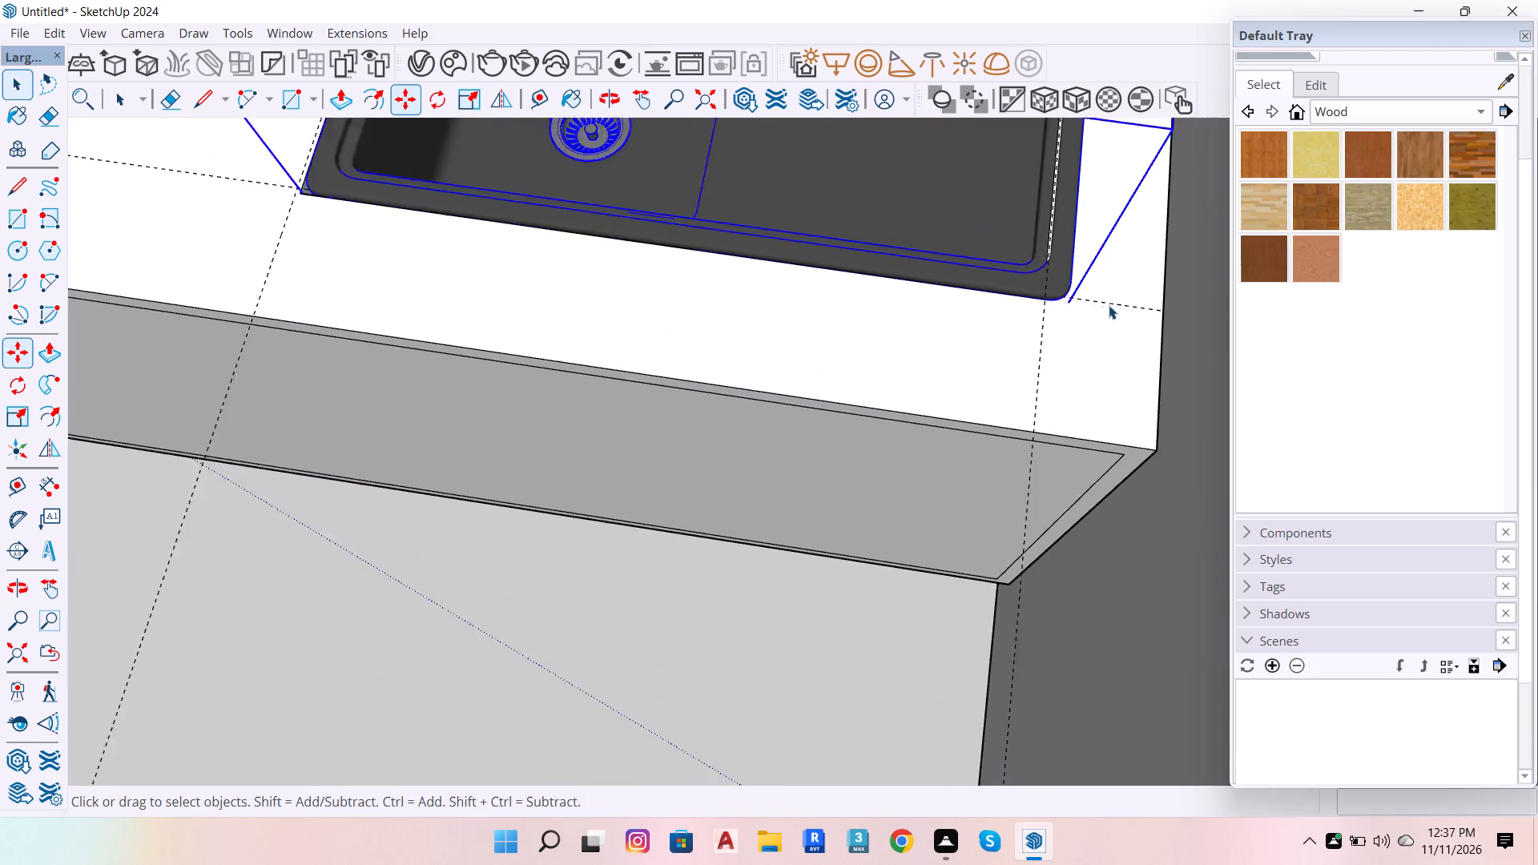
{"action": "scroll", "coordinate": [1109, 305], "scroll_direction": "down", "scroll_amount": 3}
{"action": "scroll", "coordinate": [566, 233], "scroll_direction": "up", "scroll_amount": 6}
{"action": "scroll", "coordinate": [668, 223], "scroll_direction": "up", "scroll_amount": 14}
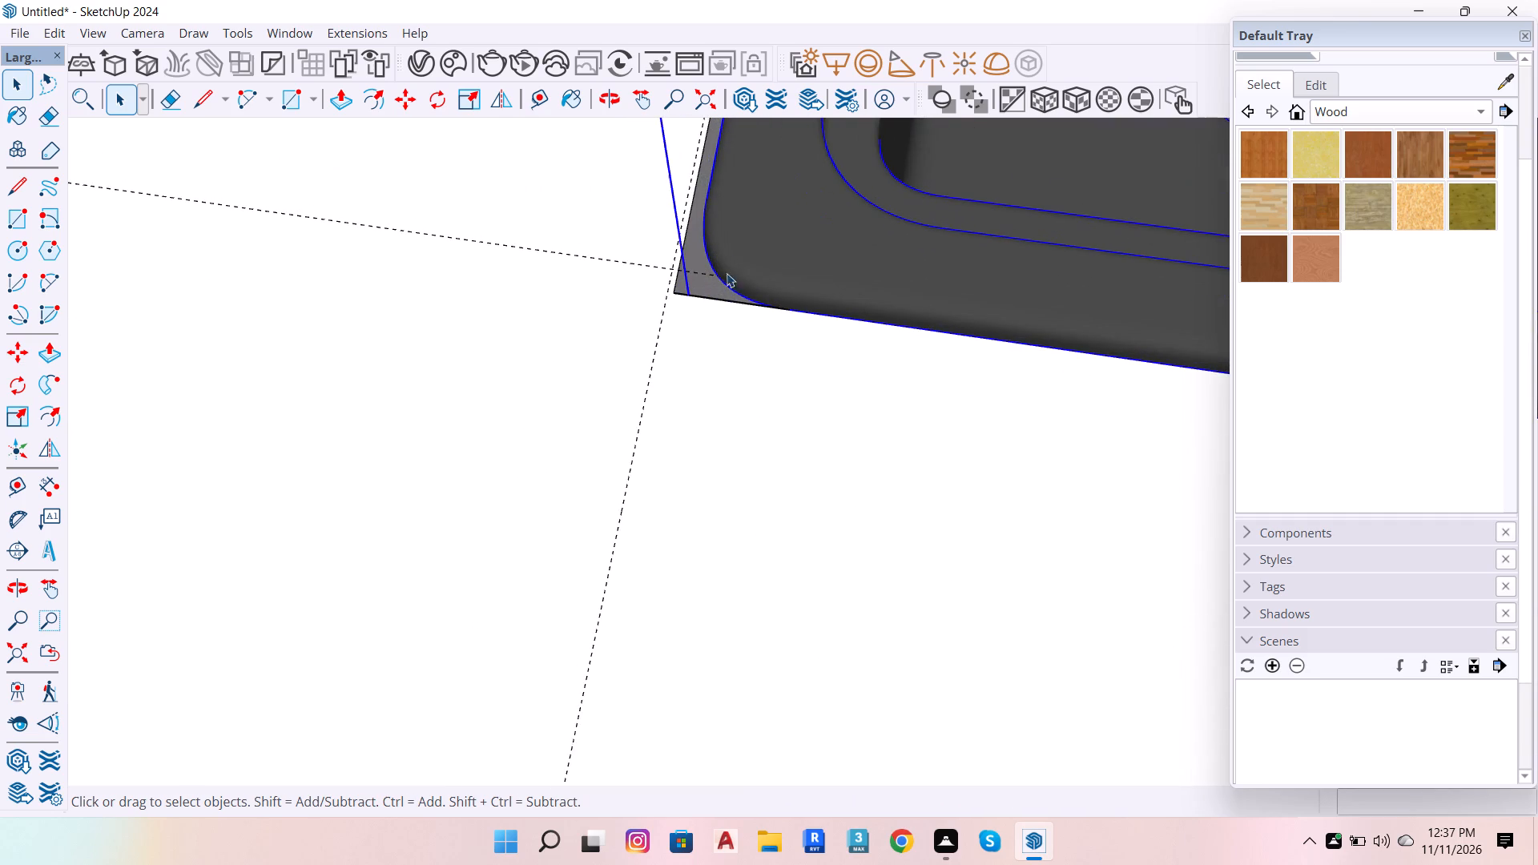
{"action": "scroll", "coordinate": [729, 302], "scroll_direction": "up", "scroll_amount": 7}
{"action": "key", "text": "m"}
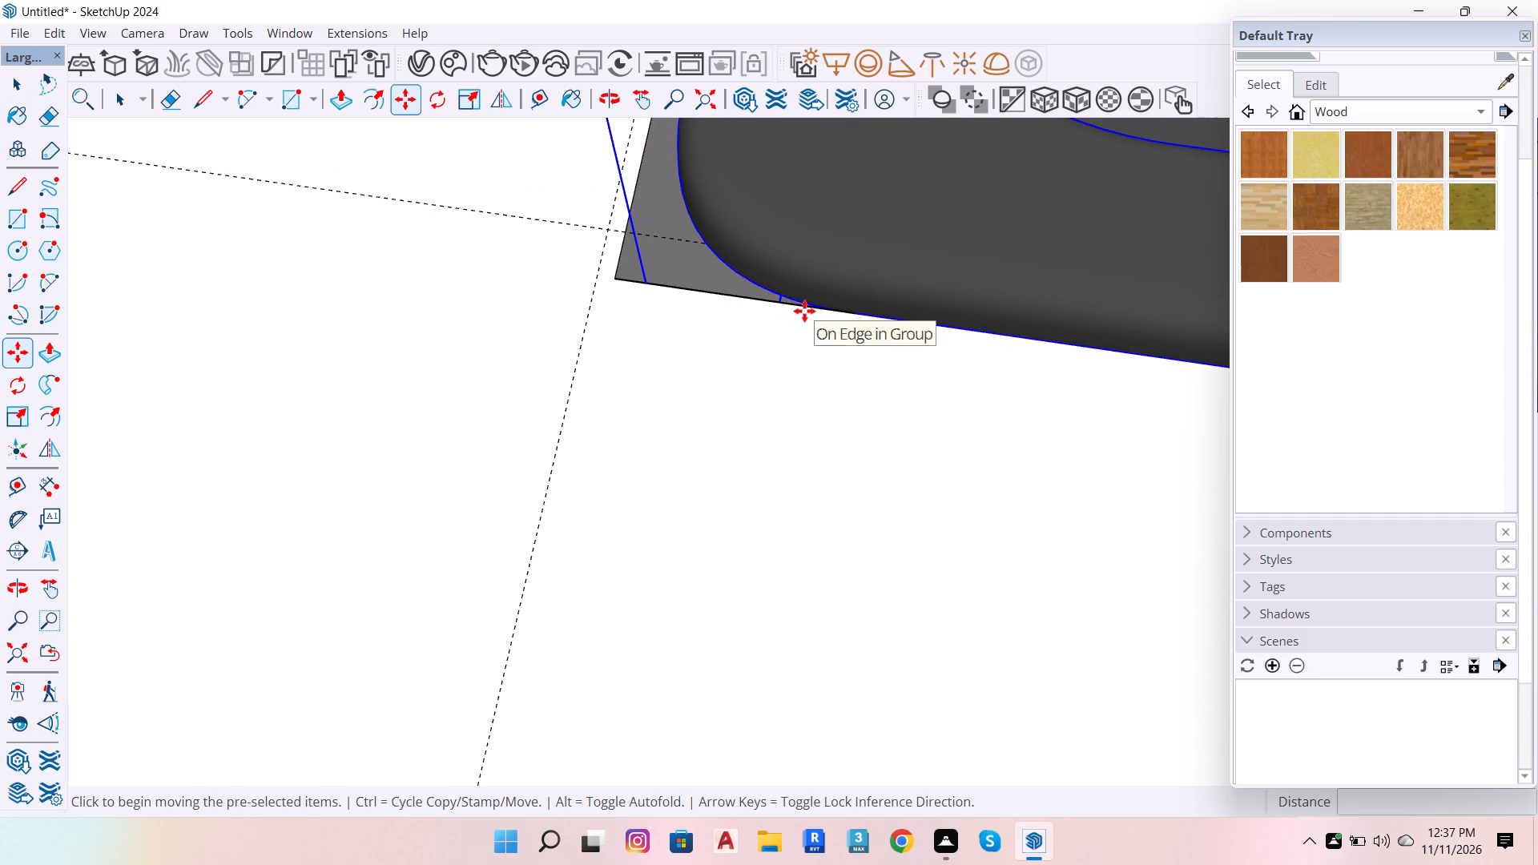
{"action": "left_click", "coordinate": [811, 308]}
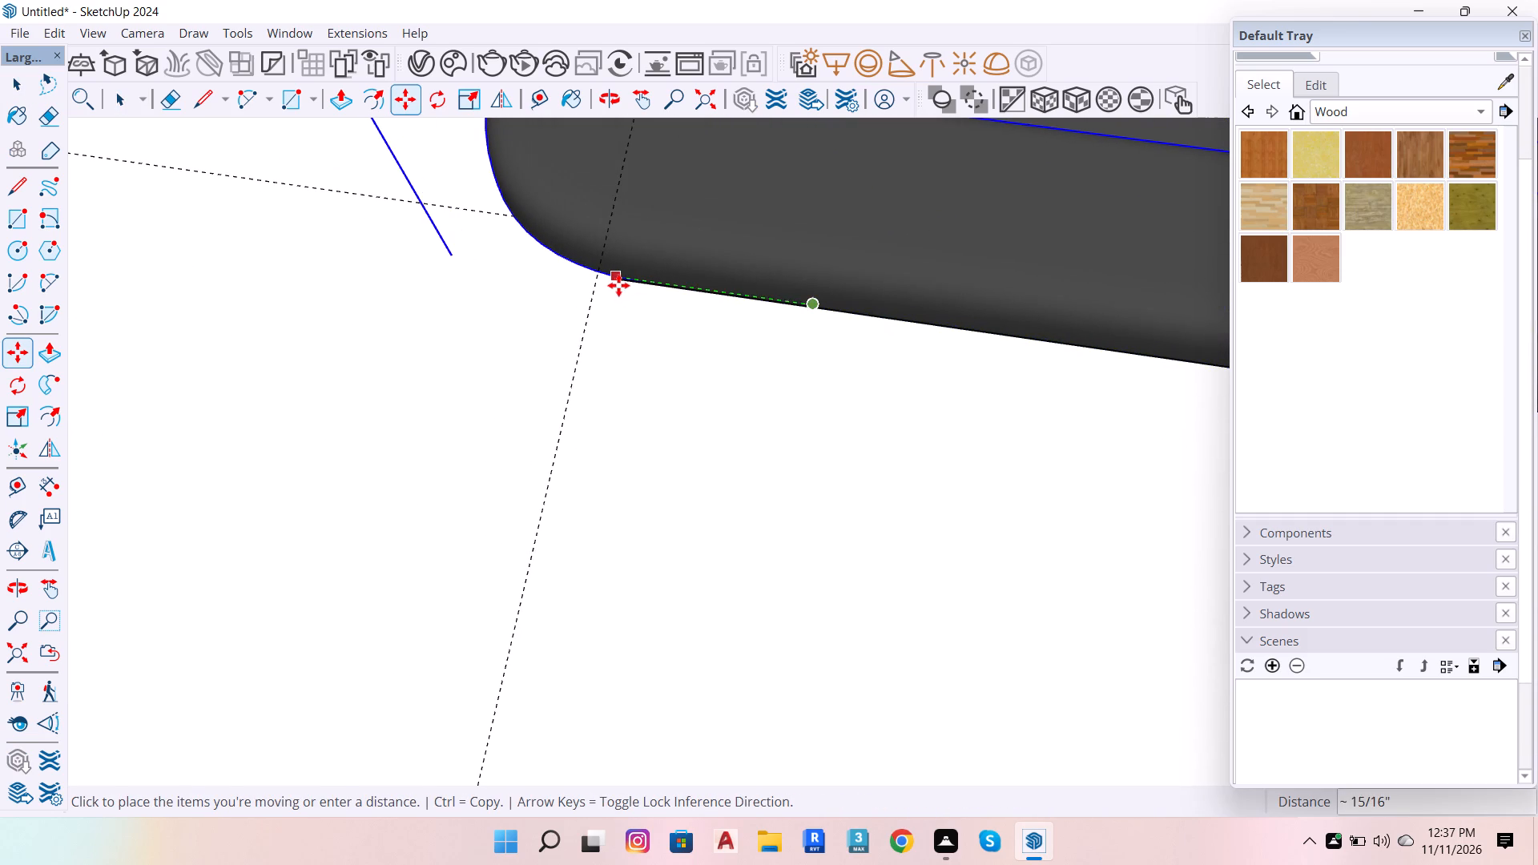
{"action": "left_click", "coordinate": [617, 285]}
Reopen the counter and push the cutout's side-wall face inward until it lies beneath the sink's rounded front corner.
{"action": "scroll", "coordinate": [664, 296], "scroll_direction": "down", "scroll_amount": 20}
{"action": "scroll", "coordinate": [664, 296], "scroll_direction": "down", "scroll_amount": 9}
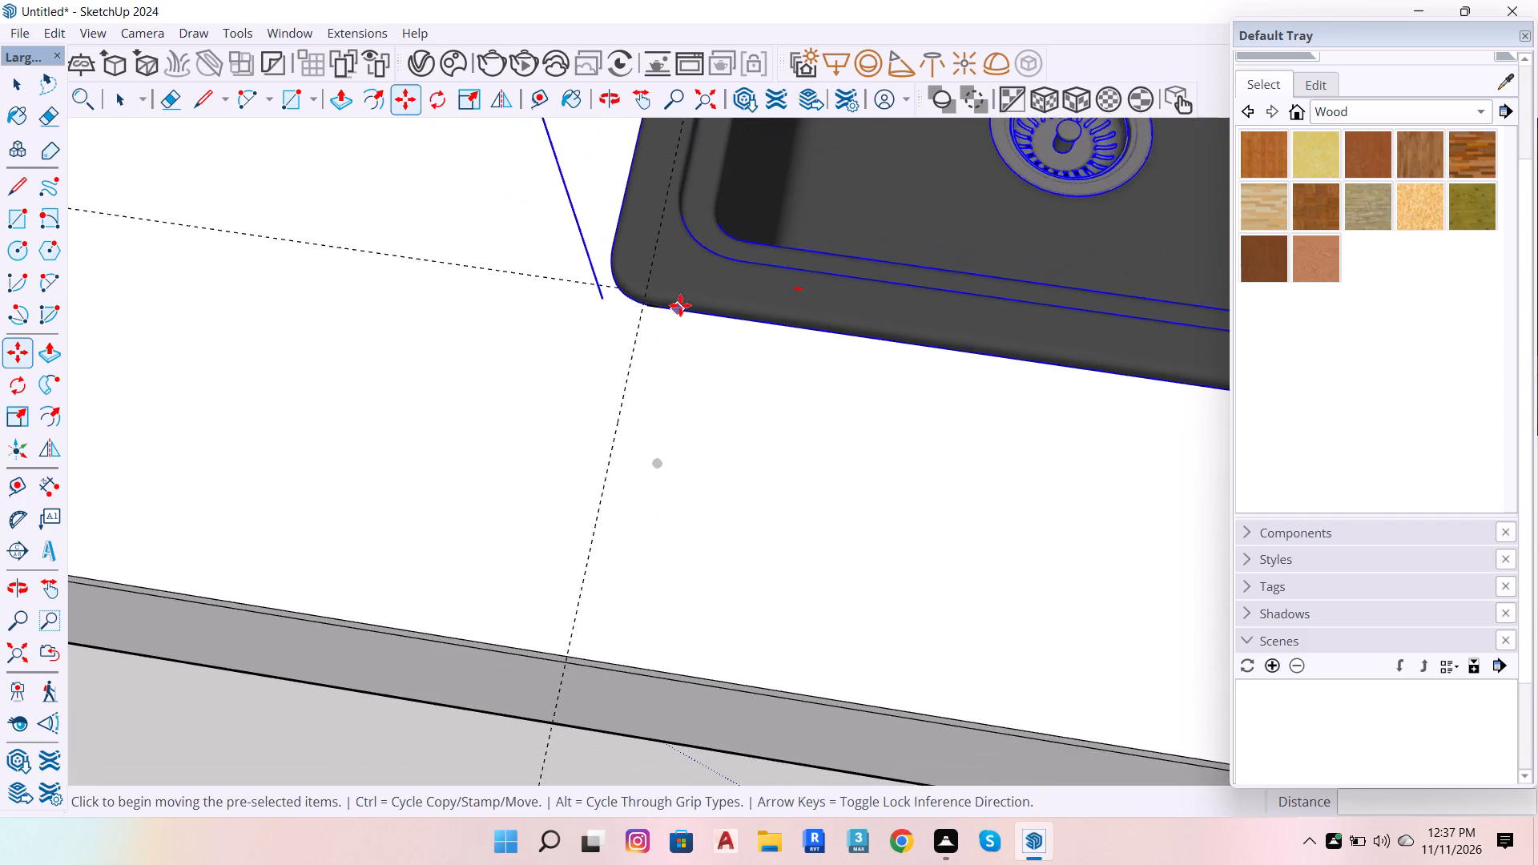
{"action": "scroll", "coordinate": [680, 305], "scroll_direction": "down", "scroll_amount": 14}
{"action": "scroll", "coordinate": [759, 368], "scroll_direction": "down", "scroll_amount": 11}
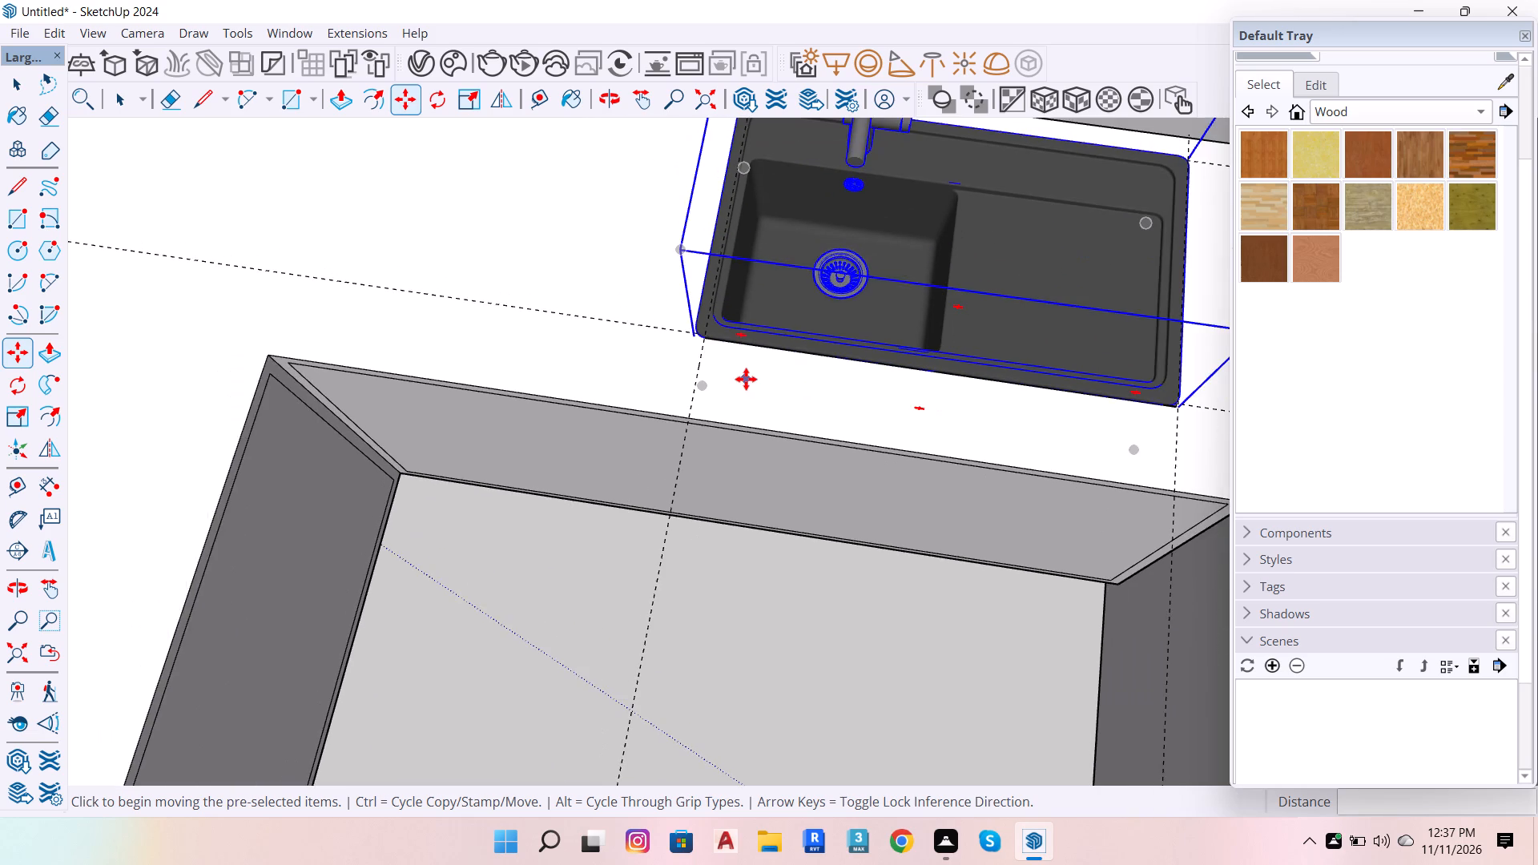
{"action": "scroll", "coordinate": [746, 379], "scroll_direction": "down", "scroll_amount": 1}
{"action": "scroll", "coordinate": [1114, 320], "scroll_direction": "up", "scroll_amount": 7}
{"action": "scroll", "coordinate": [1178, 375], "scroll_direction": "up", "scroll_amount": 9}
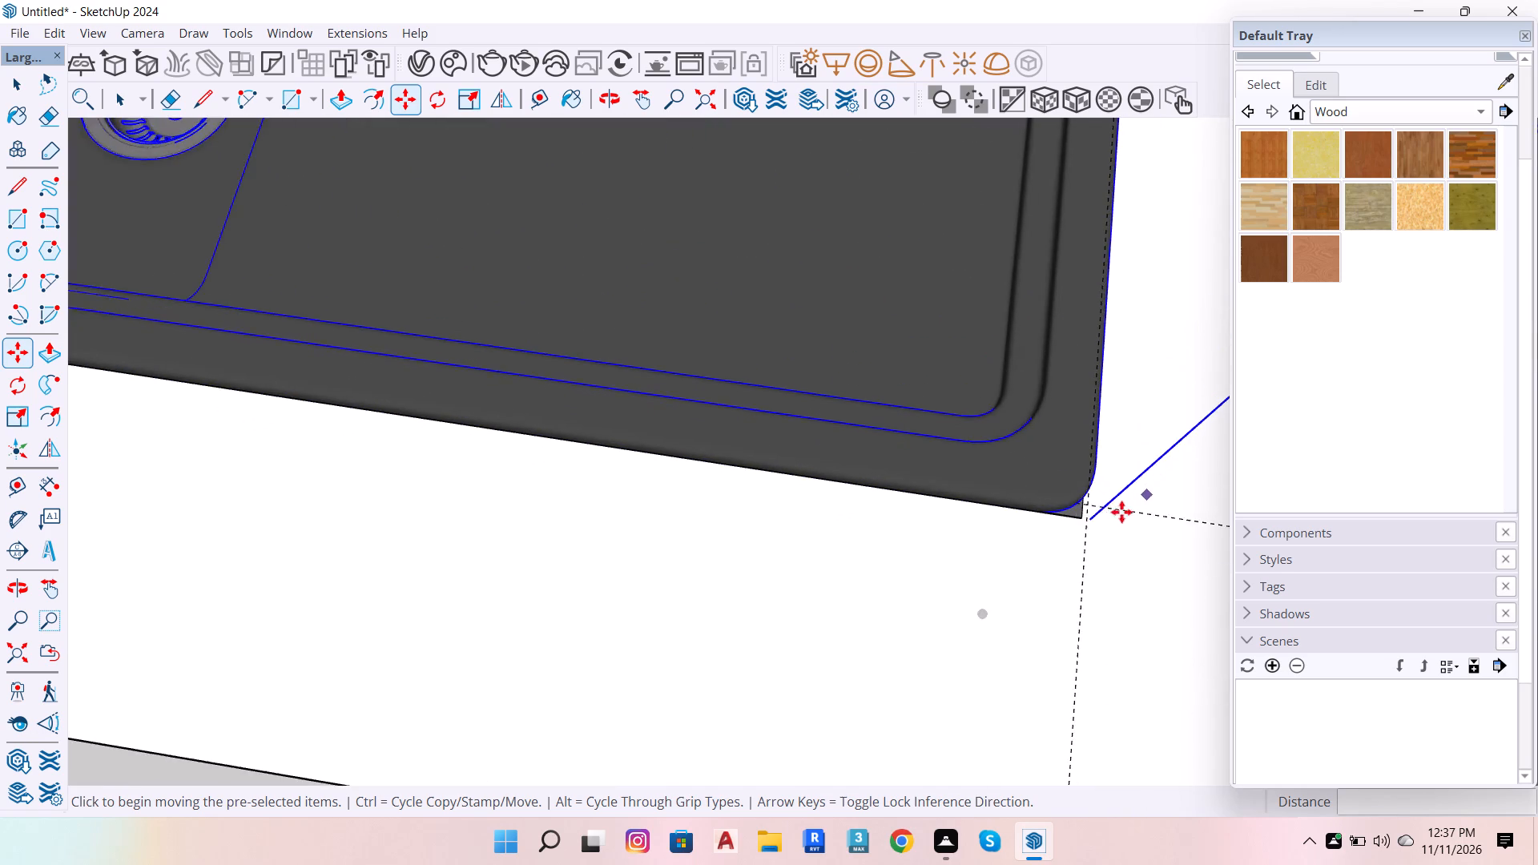
{"action": "scroll", "coordinate": [1046, 513], "scroll_direction": "up", "scroll_amount": 15}
{"action": "key", "text": "space"}
{"action": "left_click", "coordinate": [1117, 510]}
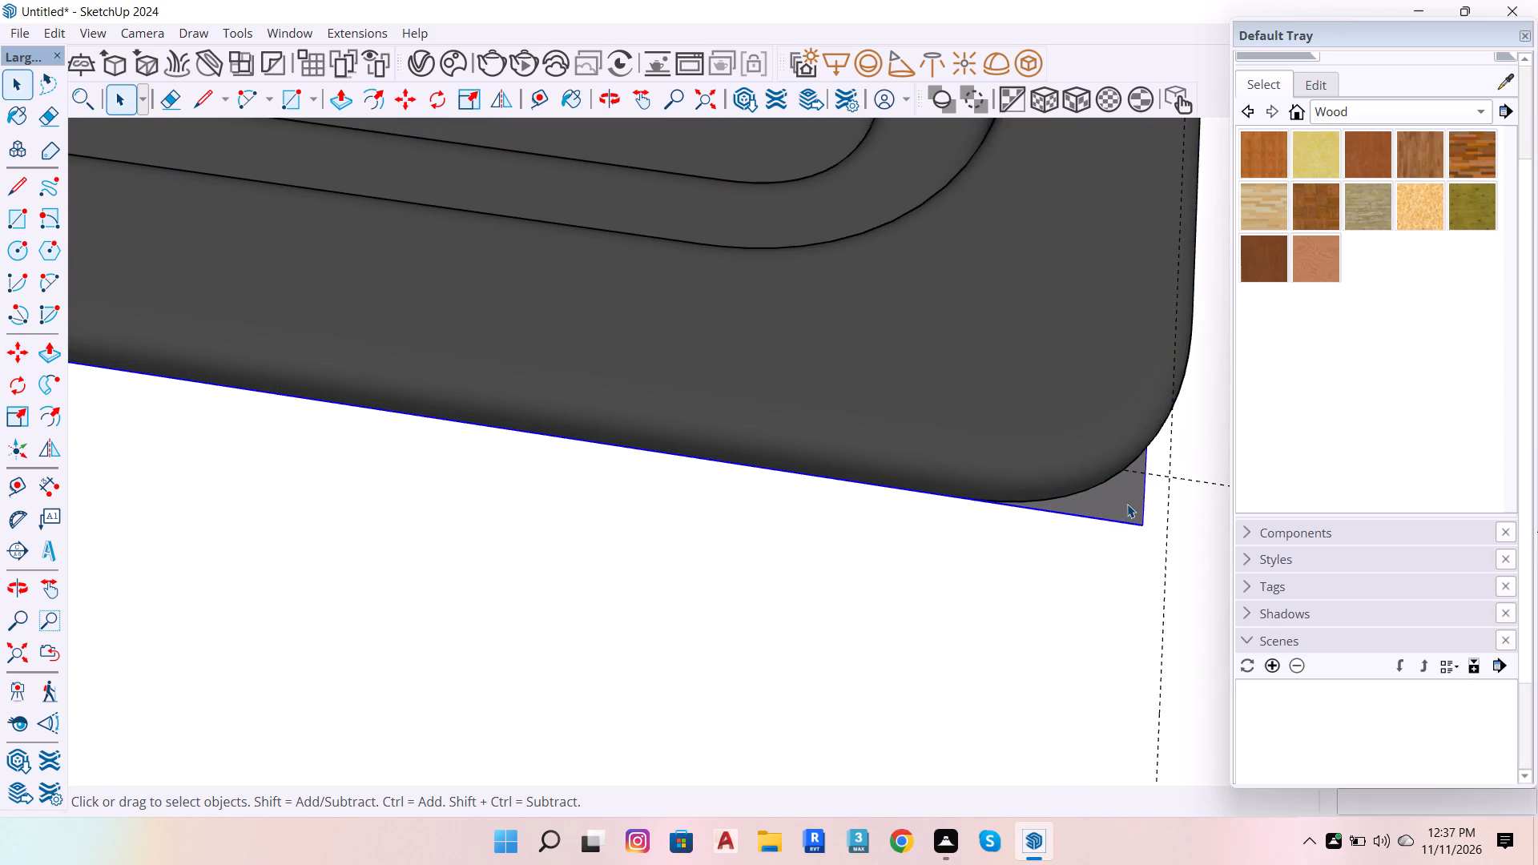
{"action": "double_click", "coordinate": [1127, 504]}
{"action": "left_click", "coordinate": [1127, 504]}
{"action": "left_click", "coordinate": [1127, 504]}
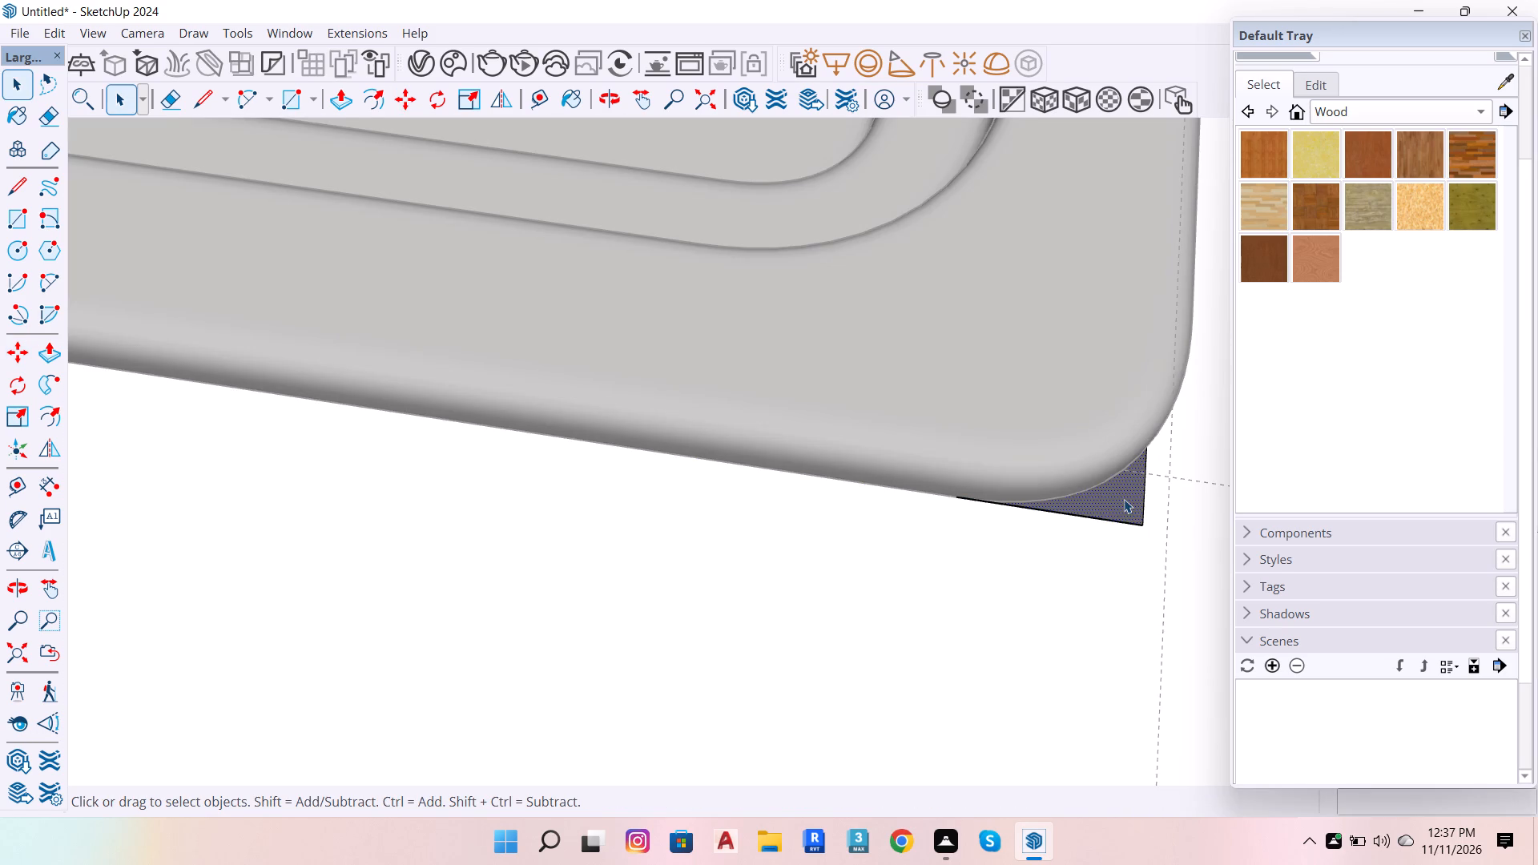
{"action": "key", "text": "p"}
{"action": "left_click", "coordinate": [1124, 499]}
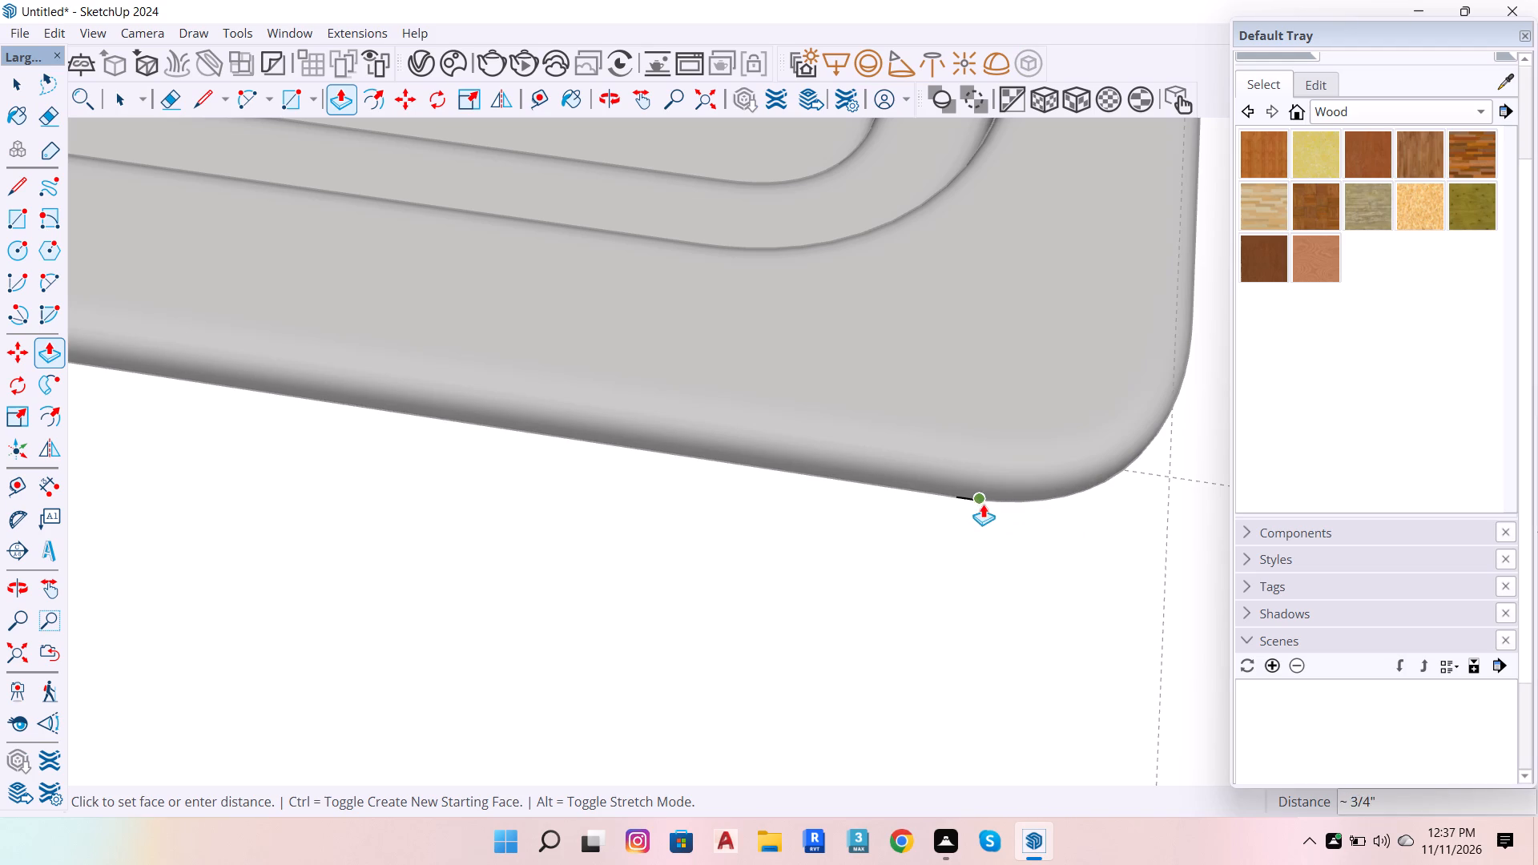
{"action": "left_click", "coordinate": [961, 500]}
{"action": "scroll", "coordinate": [1045, 559], "scroll_direction": "down", "scroll_amount": 18}
{"action": "key", "text": "space"}
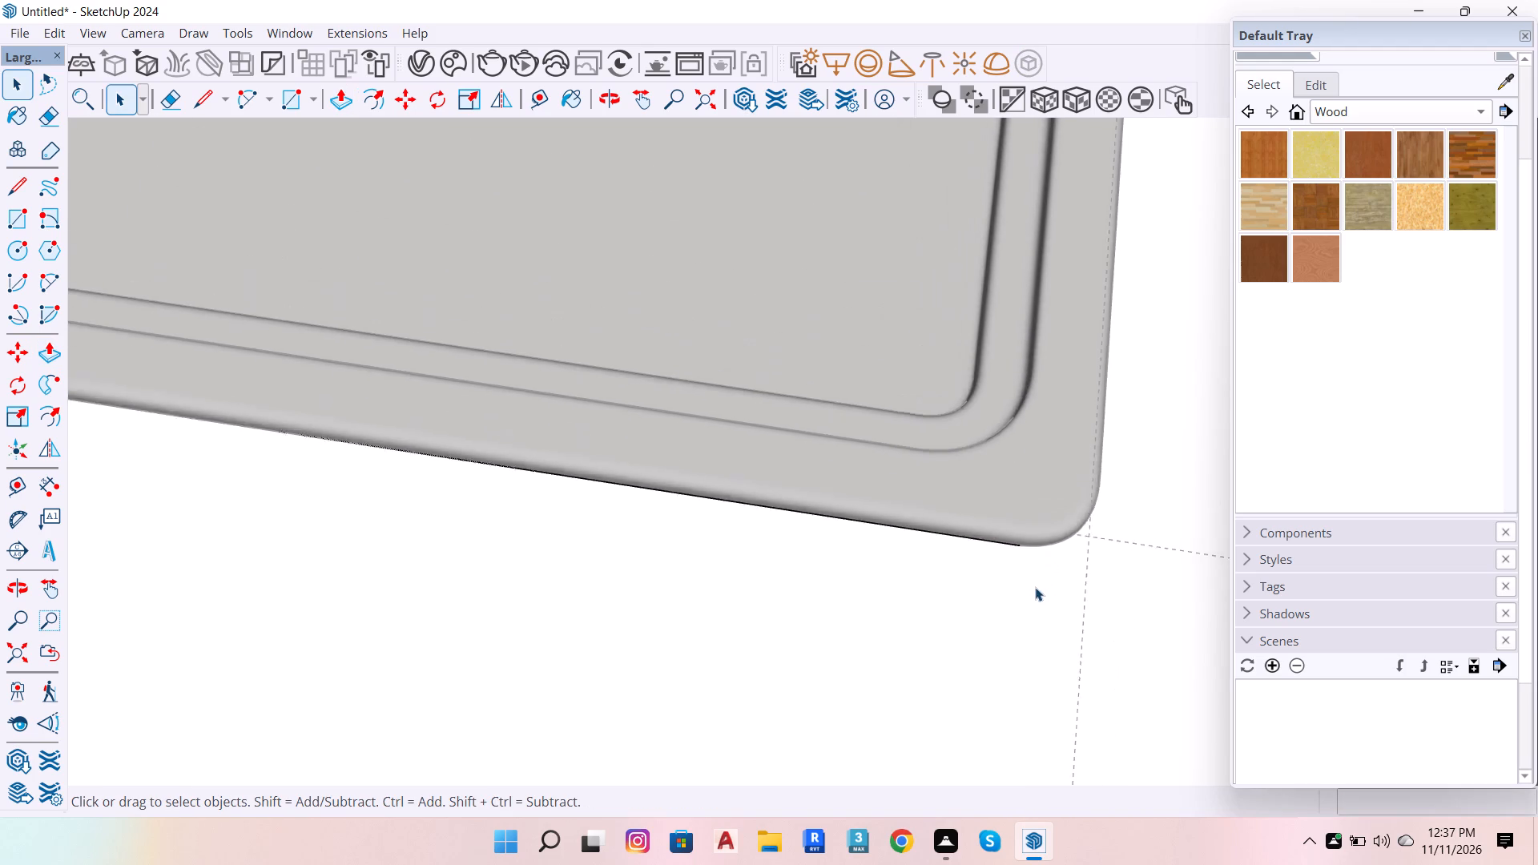
Close the counter's editing and return to the whole house model.
{"action": "scroll", "coordinate": [1035, 587], "scroll_direction": "down", "scroll_amount": 20}
{"action": "scroll", "coordinate": [1035, 587], "scroll_direction": "down", "scroll_amount": 14}
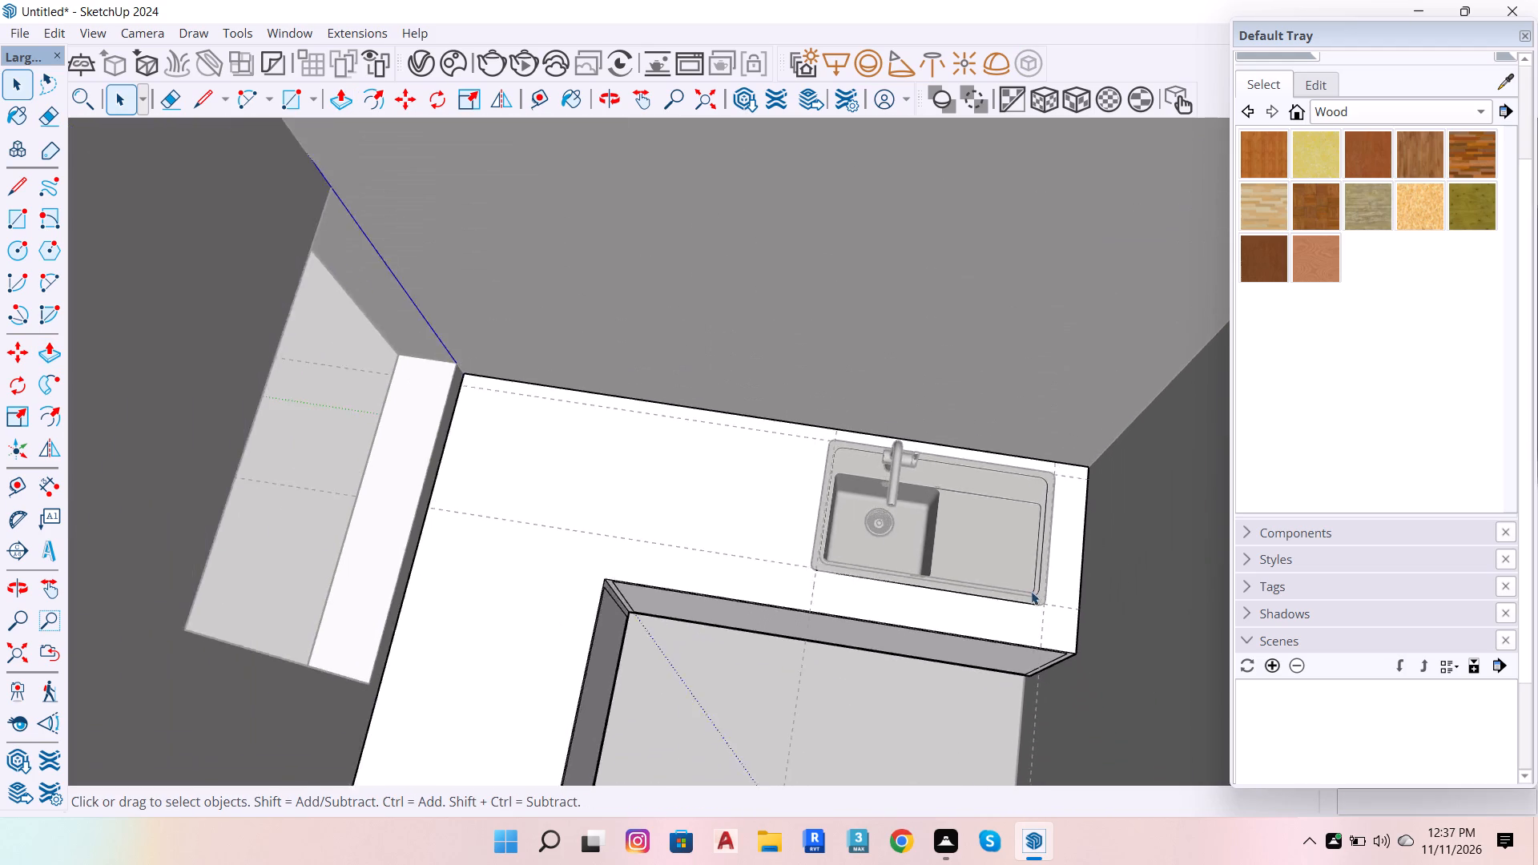
{"action": "scroll", "coordinate": [1028, 588], "scroll_direction": "down", "scroll_amount": 7}
{"action": "key", "text": "space"}
{"action": "scroll", "coordinate": [835, 433], "scroll_direction": "down", "scroll_amount": 14}
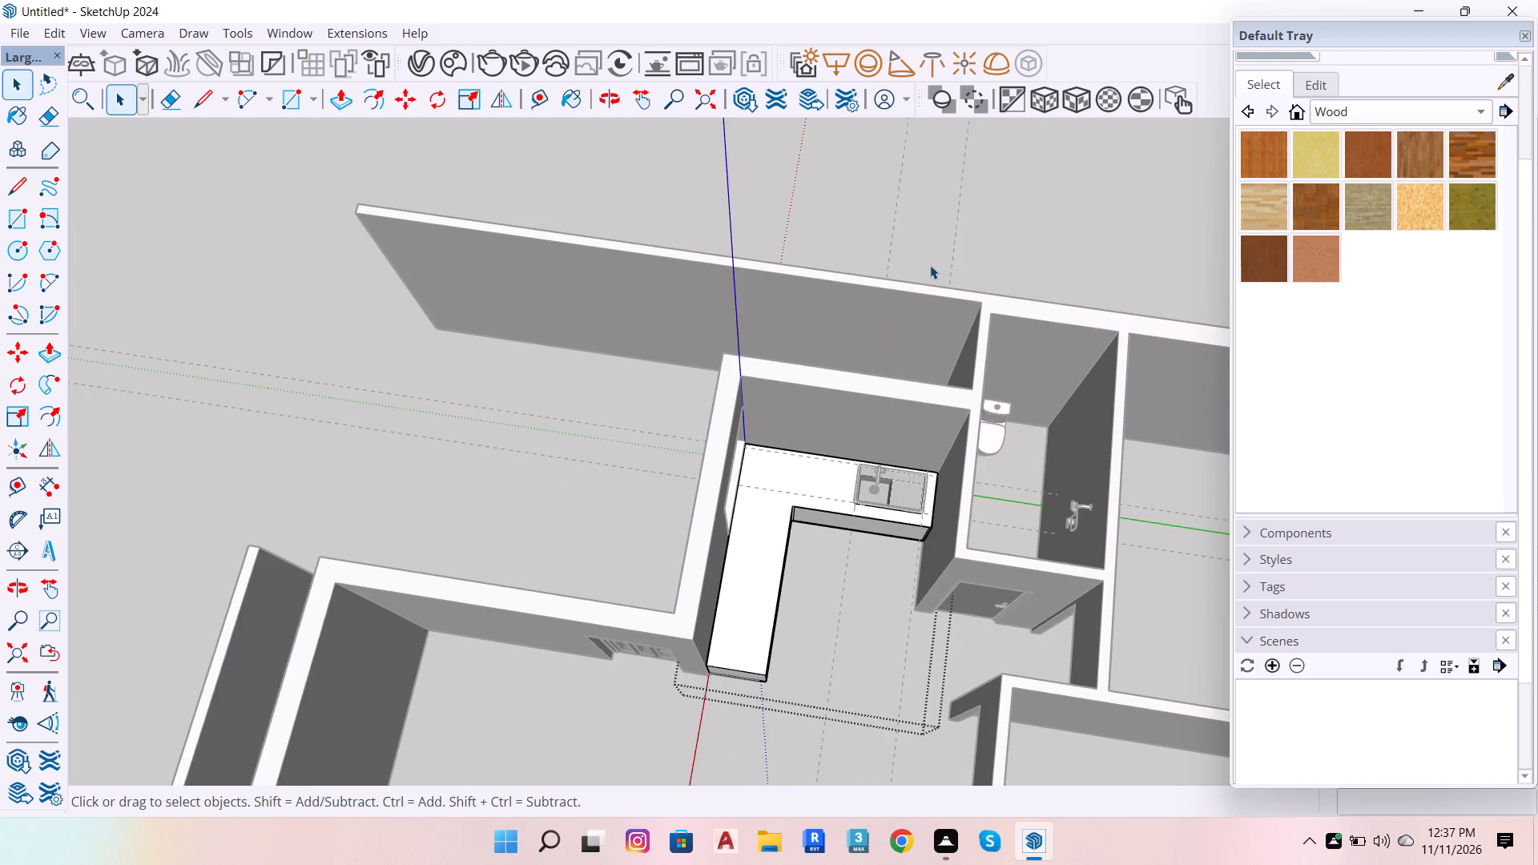
{"action": "double_click", "coordinate": [930, 265]}
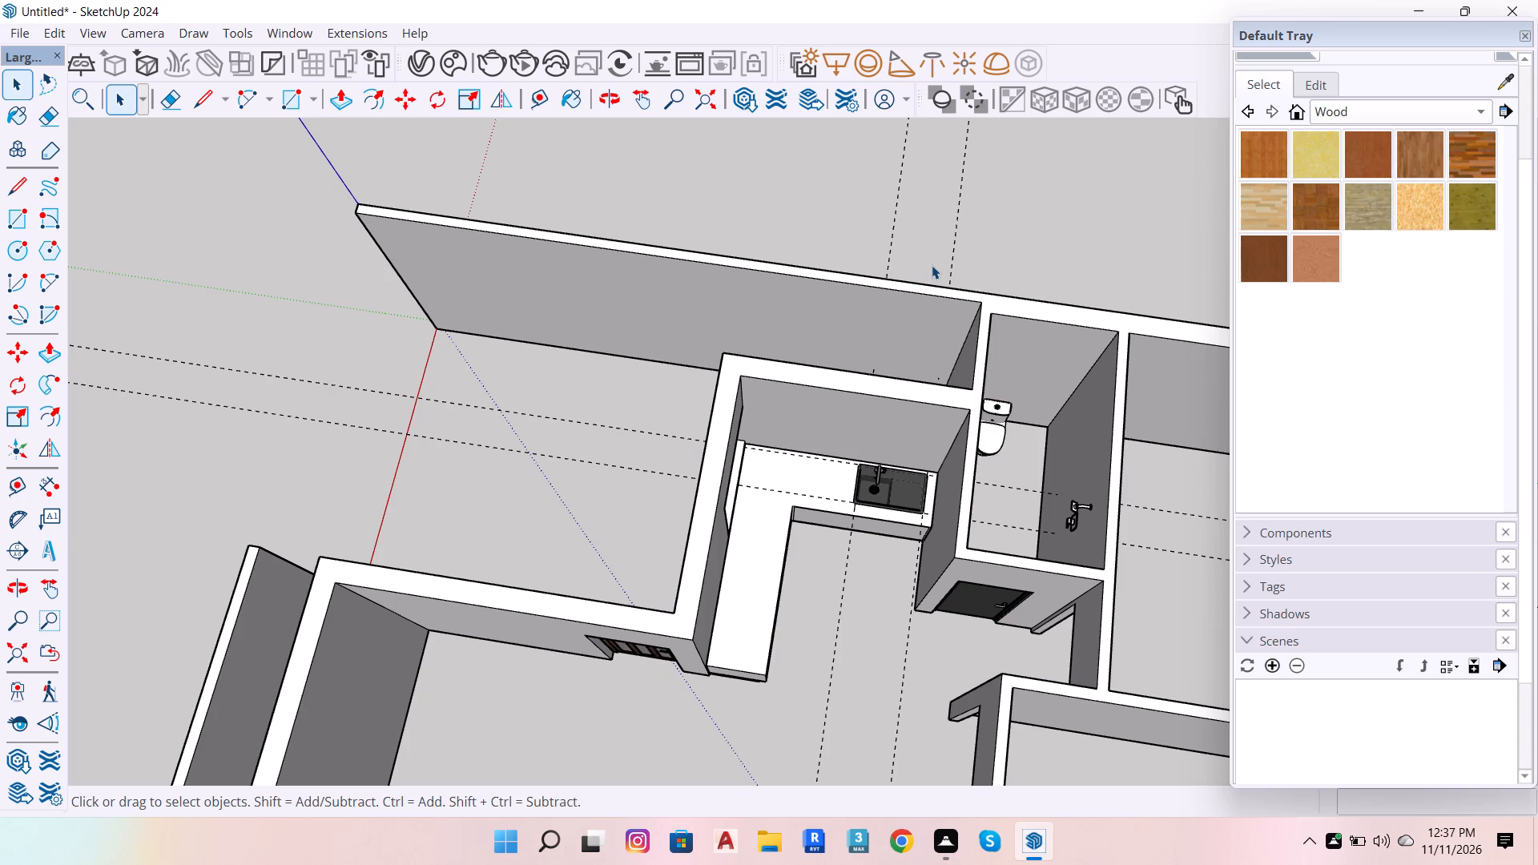
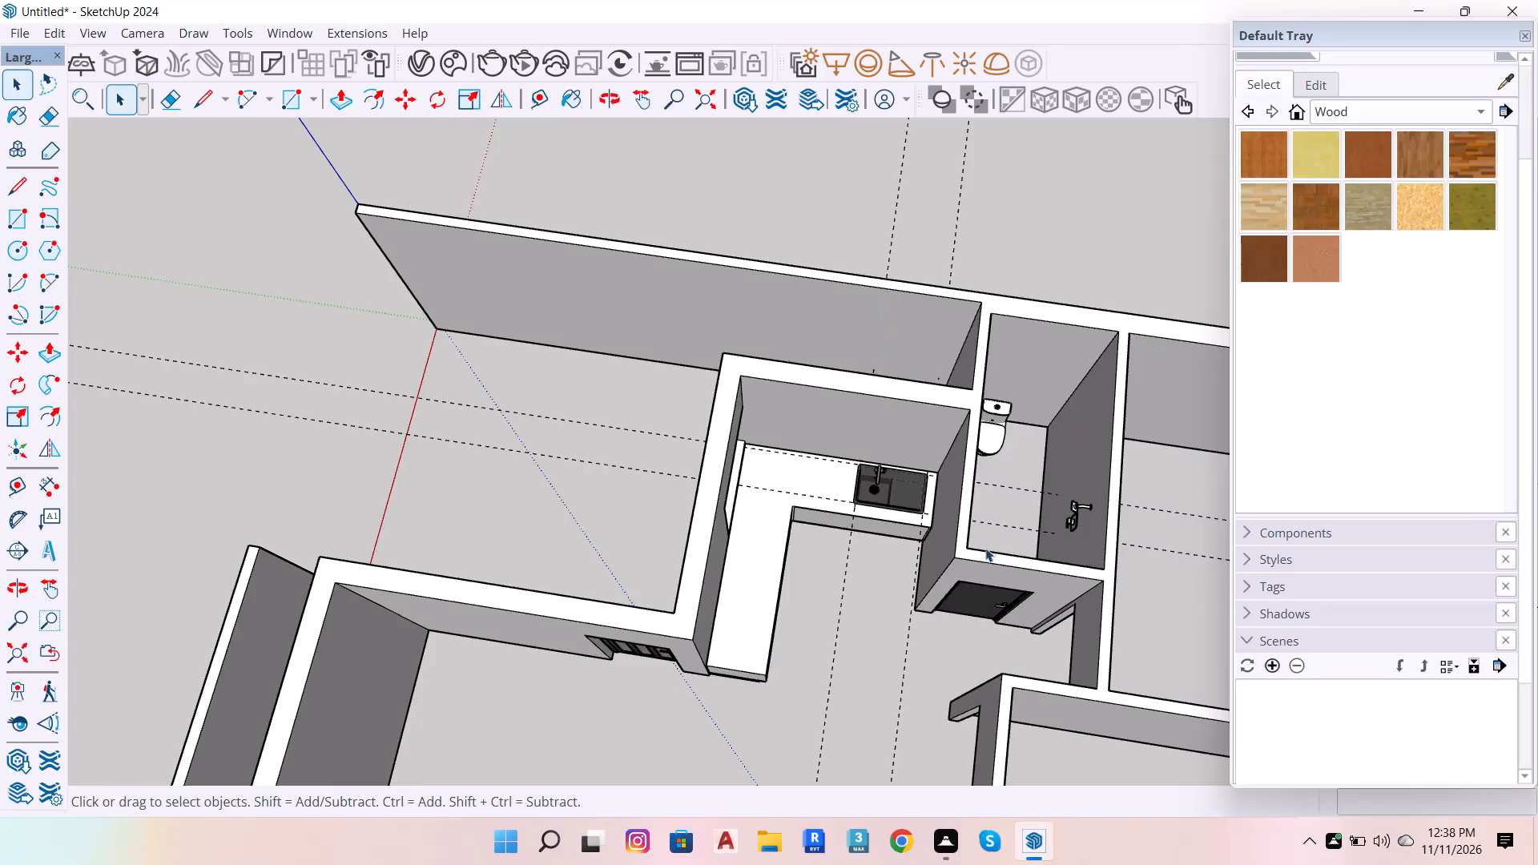
Delete all the construction guides from the house model.
{"action": "scroll", "coordinate": [970, 582], "scroll_direction": "down", "scroll_amount": 6}
{"action": "scroll", "coordinate": [778, 488], "scroll_direction": "down", "scroll_amount": 6}
{"action": "scroll", "coordinate": [896, 602], "scroll_direction": "up", "scroll_amount": 2}
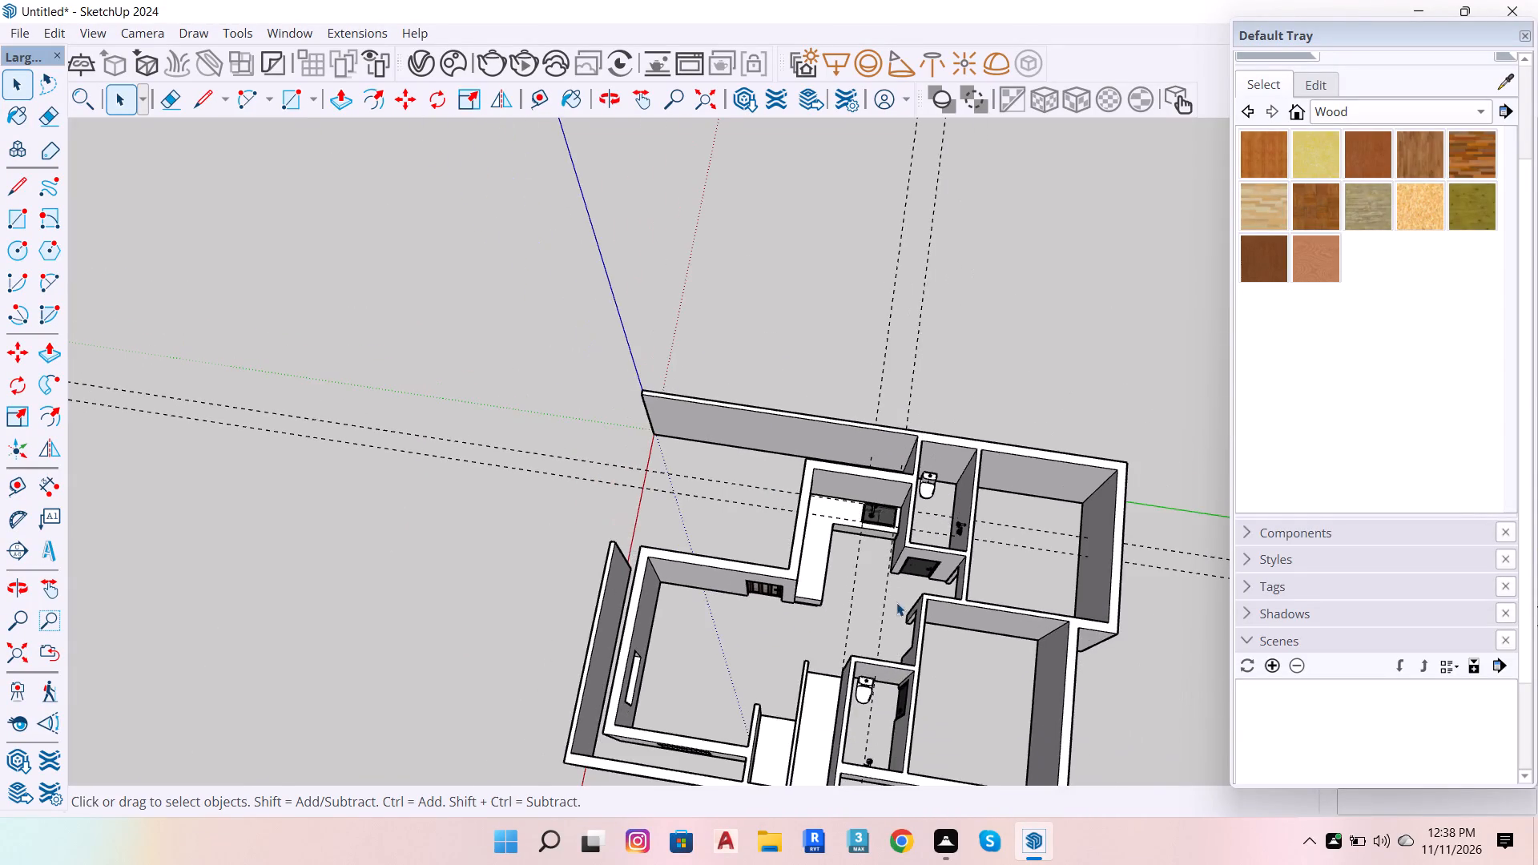
{"action": "scroll", "coordinate": [896, 602], "scroll_direction": "up", "scroll_amount": 5}
{"action": "scroll", "coordinate": [842, 475], "scroll_direction": "up", "scroll_amount": 6}
{"action": "left_click", "coordinate": [843, 560]}
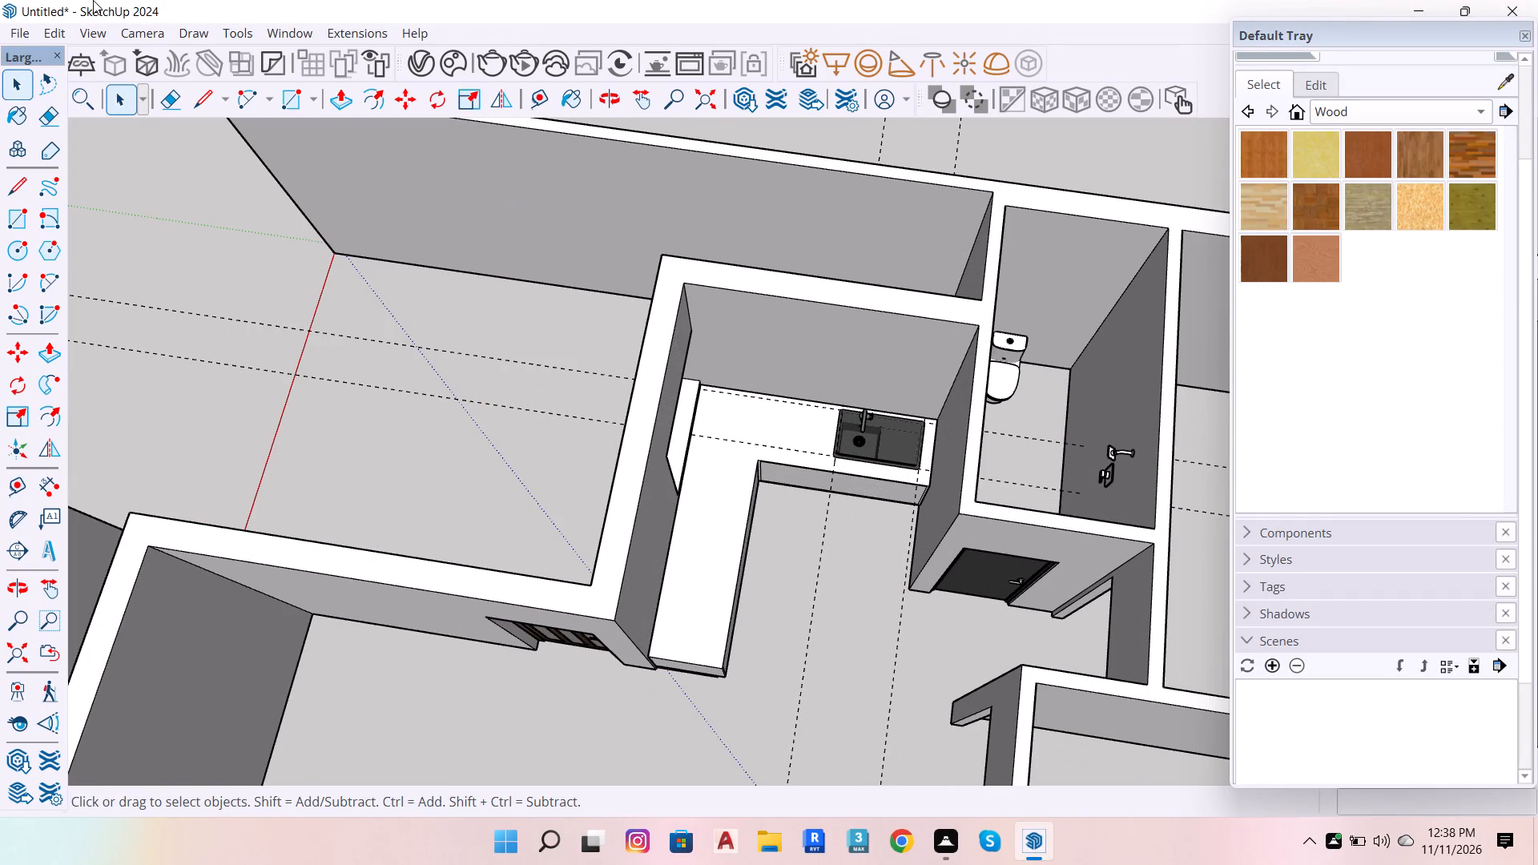
{"action": "left_click", "coordinate": [20, 33]}
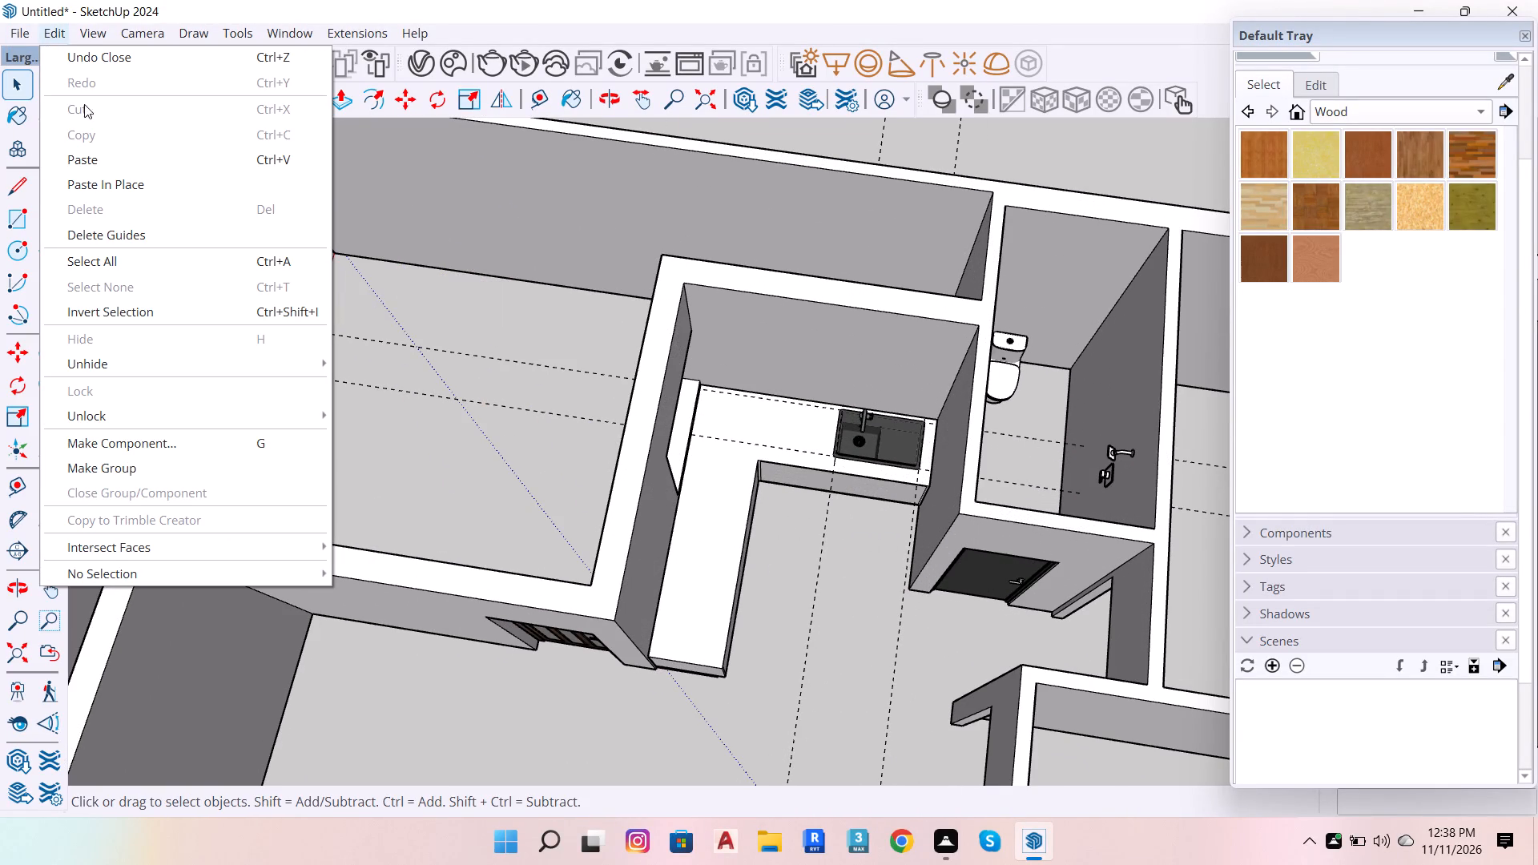
{"action": "left_click", "coordinate": [127, 231]}
Open the L-shaped kitchen counter for editing, facing the cabinet front beneath the sink.
{"action": "scroll", "coordinate": [562, 534], "scroll_direction": "down", "scroll_amount": 14}
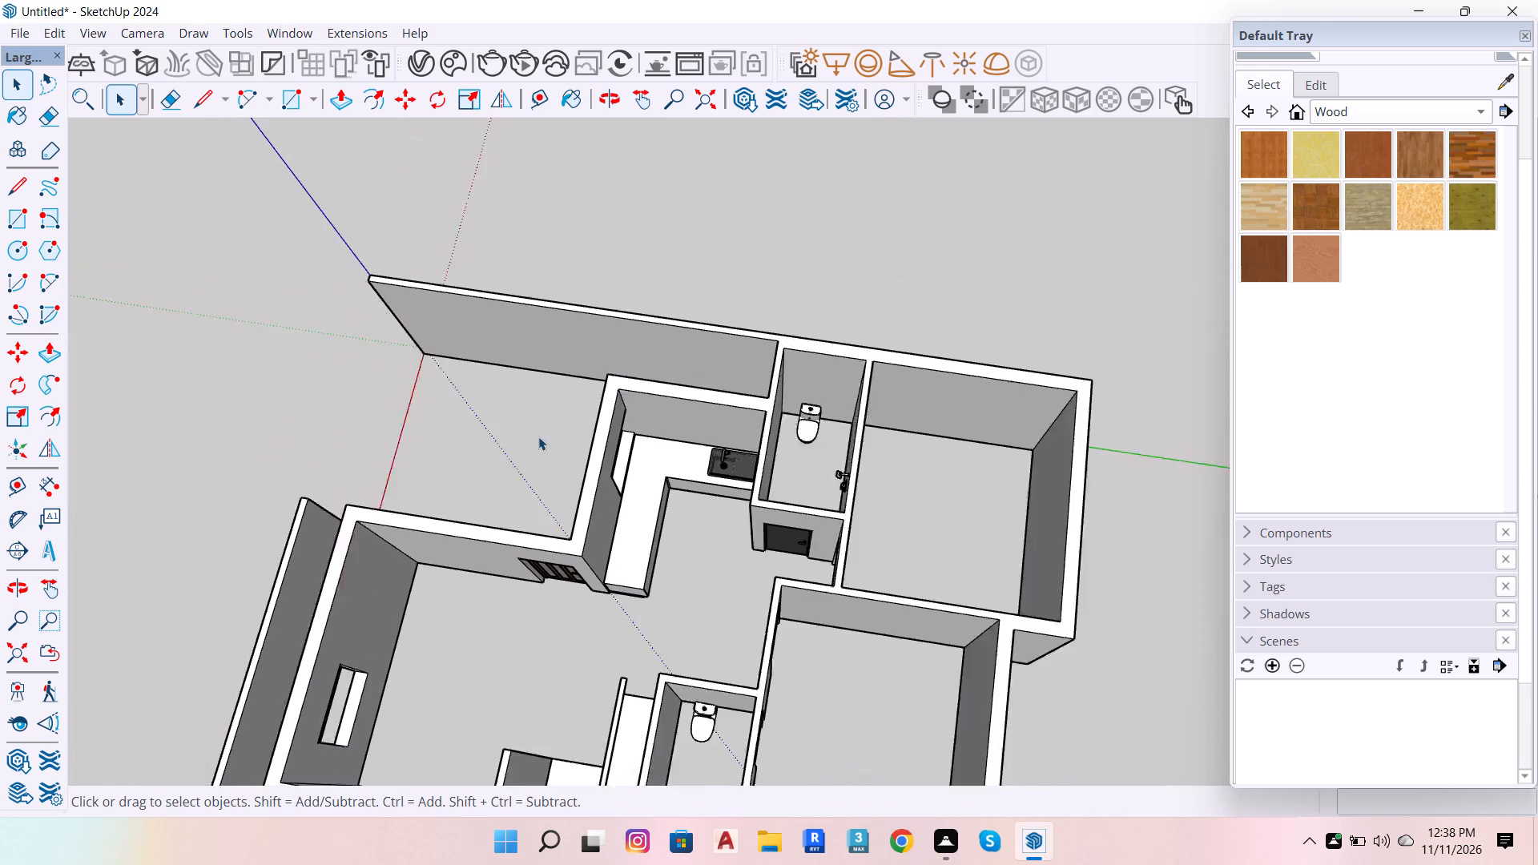
{"action": "scroll", "coordinate": [643, 513], "scroll_direction": "up", "scroll_amount": 20}
{"action": "scroll", "coordinate": [643, 513], "scroll_direction": "up", "scroll_amount": 11}
{"action": "scroll", "coordinate": [819, 361], "scroll_direction": "down", "scroll_amount": 4}
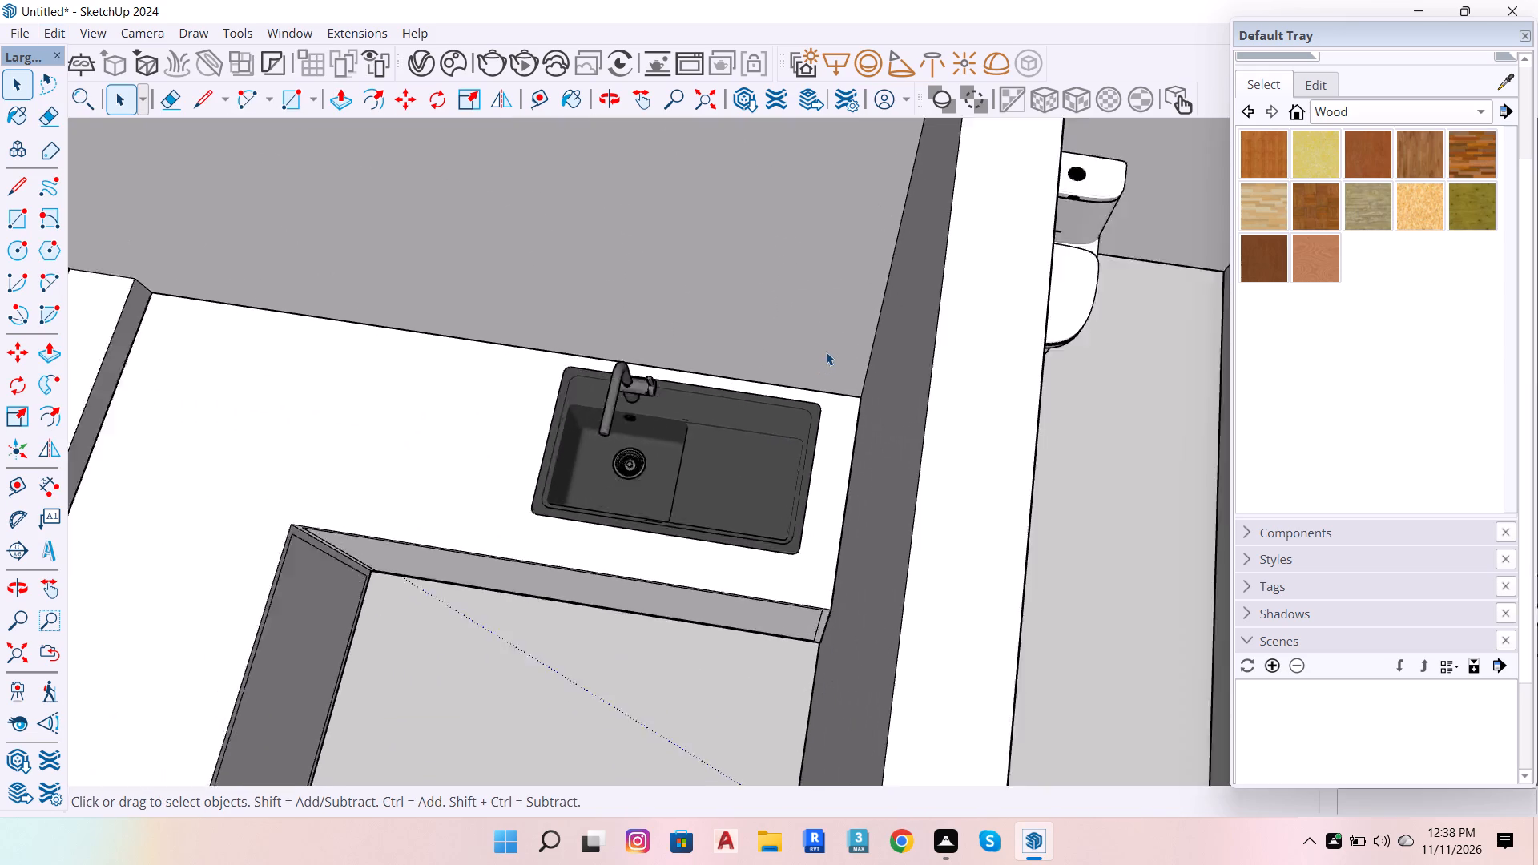
{"action": "scroll", "coordinate": [826, 352], "scroll_direction": "down", "scroll_amount": 11}
{"action": "scroll", "coordinate": [787, 487], "scroll_direction": "up", "scroll_amount": 7}
{"action": "scroll", "coordinate": [757, 457], "scroll_direction": "down", "scroll_amount": 5}
{"action": "key", "text": "o"}
{"action": "left_click_drag", "start_coordinate": [730, 440], "coordinate": [762, 324]}
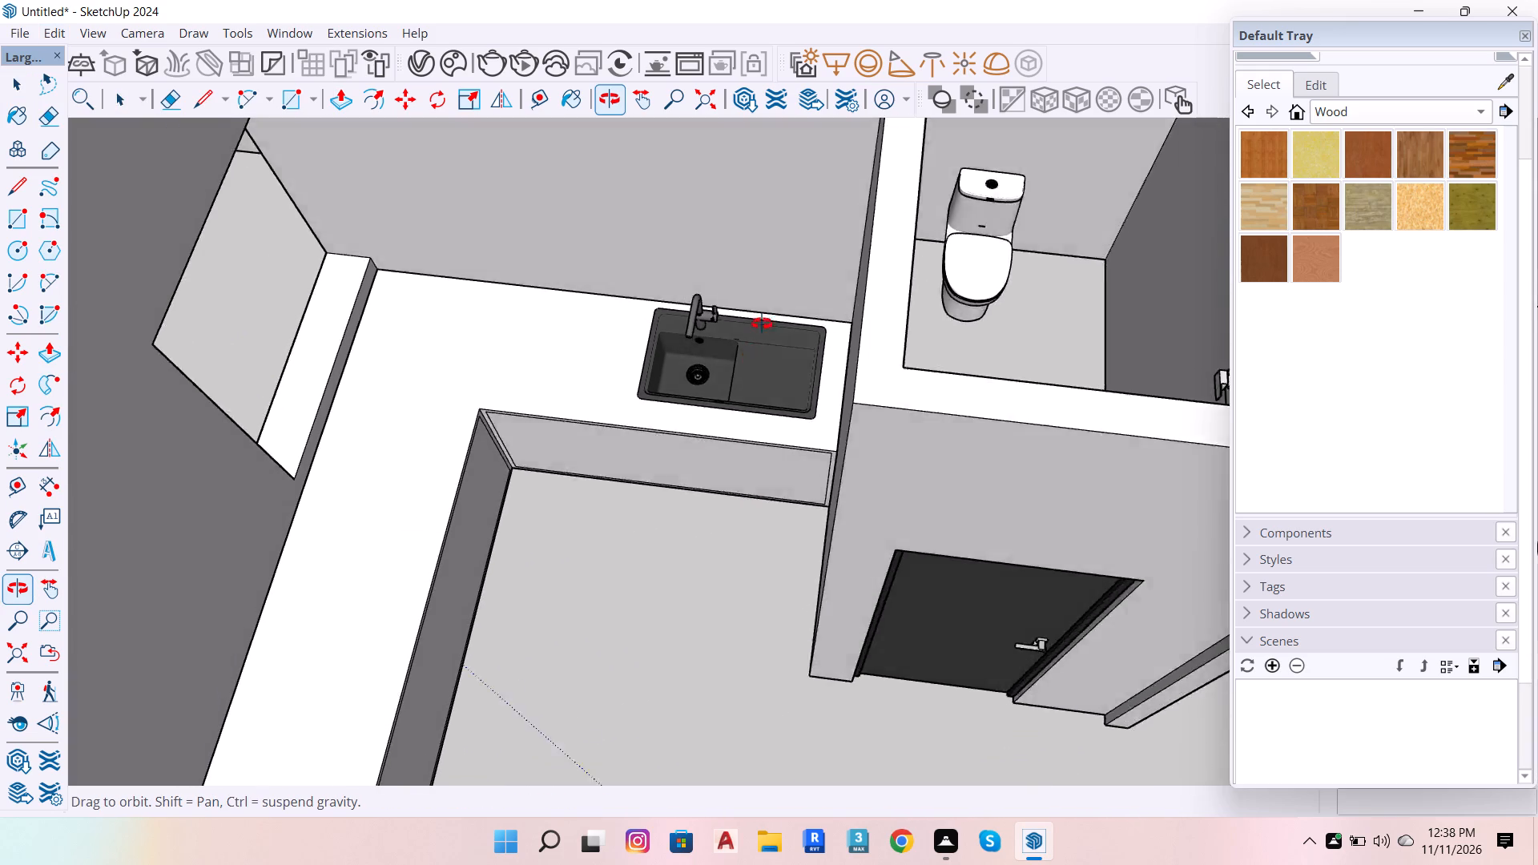
{"action": "left_click_drag", "start_coordinate": [762, 324], "coordinate": [808, 190]}
{"action": "scroll", "coordinate": [799, 360], "scroll_direction": "up", "scroll_amount": 5}
{"action": "scroll", "coordinate": [681, 411], "scroll_direction": "up", "scroll_amount": 4}
{"action": "left_click_drag", "start_coordinate": [717, 333], "coordinate": [759, 268]}
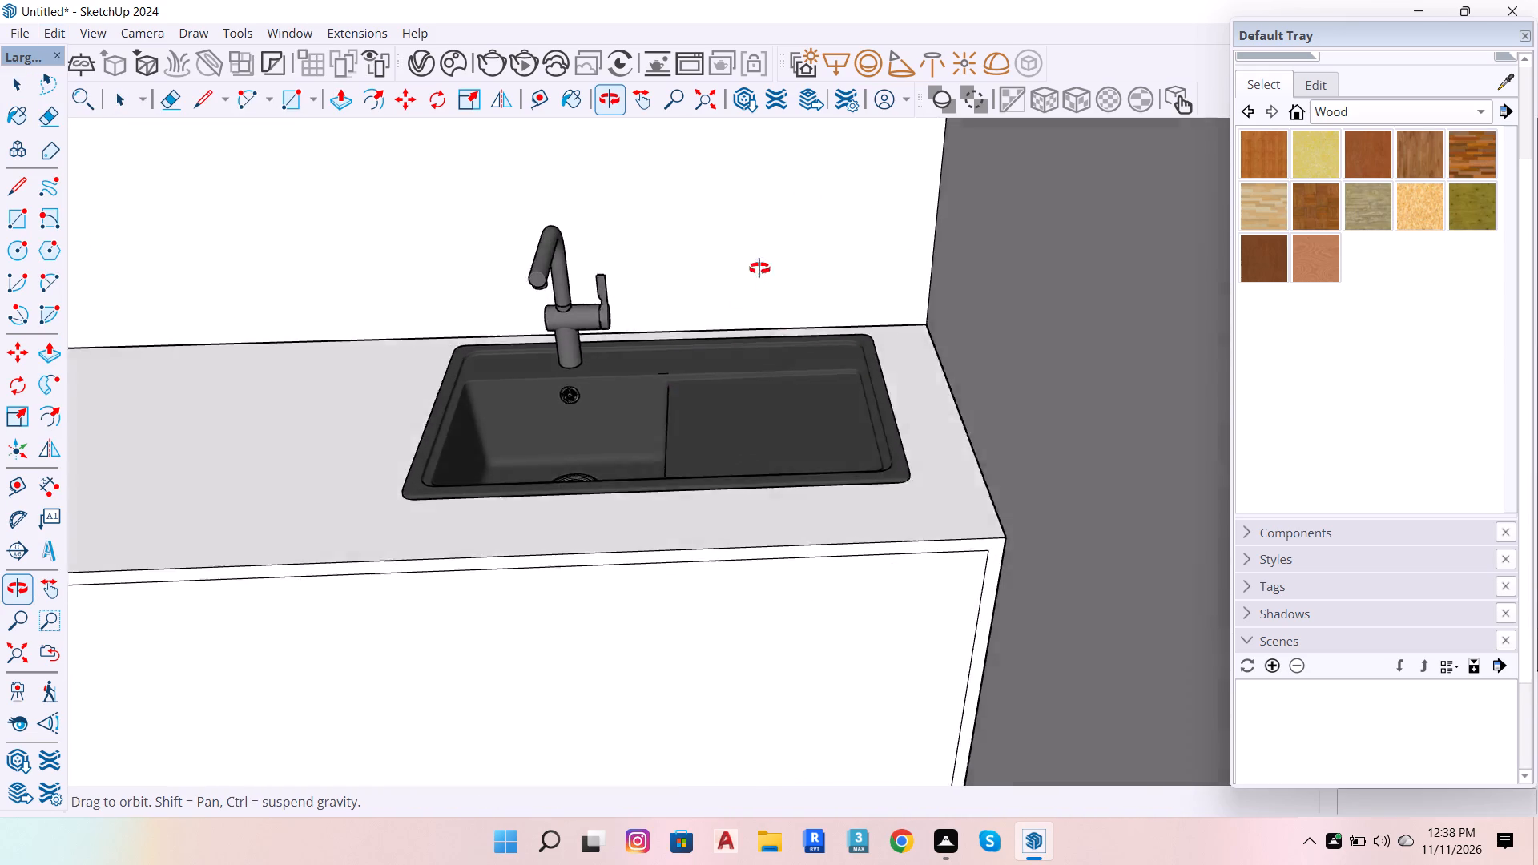
{"action": "left_click_drag", "start_coordinate": [759, 268], "coordinate": [790, 188]}
{"action": "scroll", "coordinate": [723, 257], "scroll_direction": "down", "scroll_amount": 7}
{"action": "left_click_drag", "start_coordinate": [695, 477], "coordinate": [615, 454]}
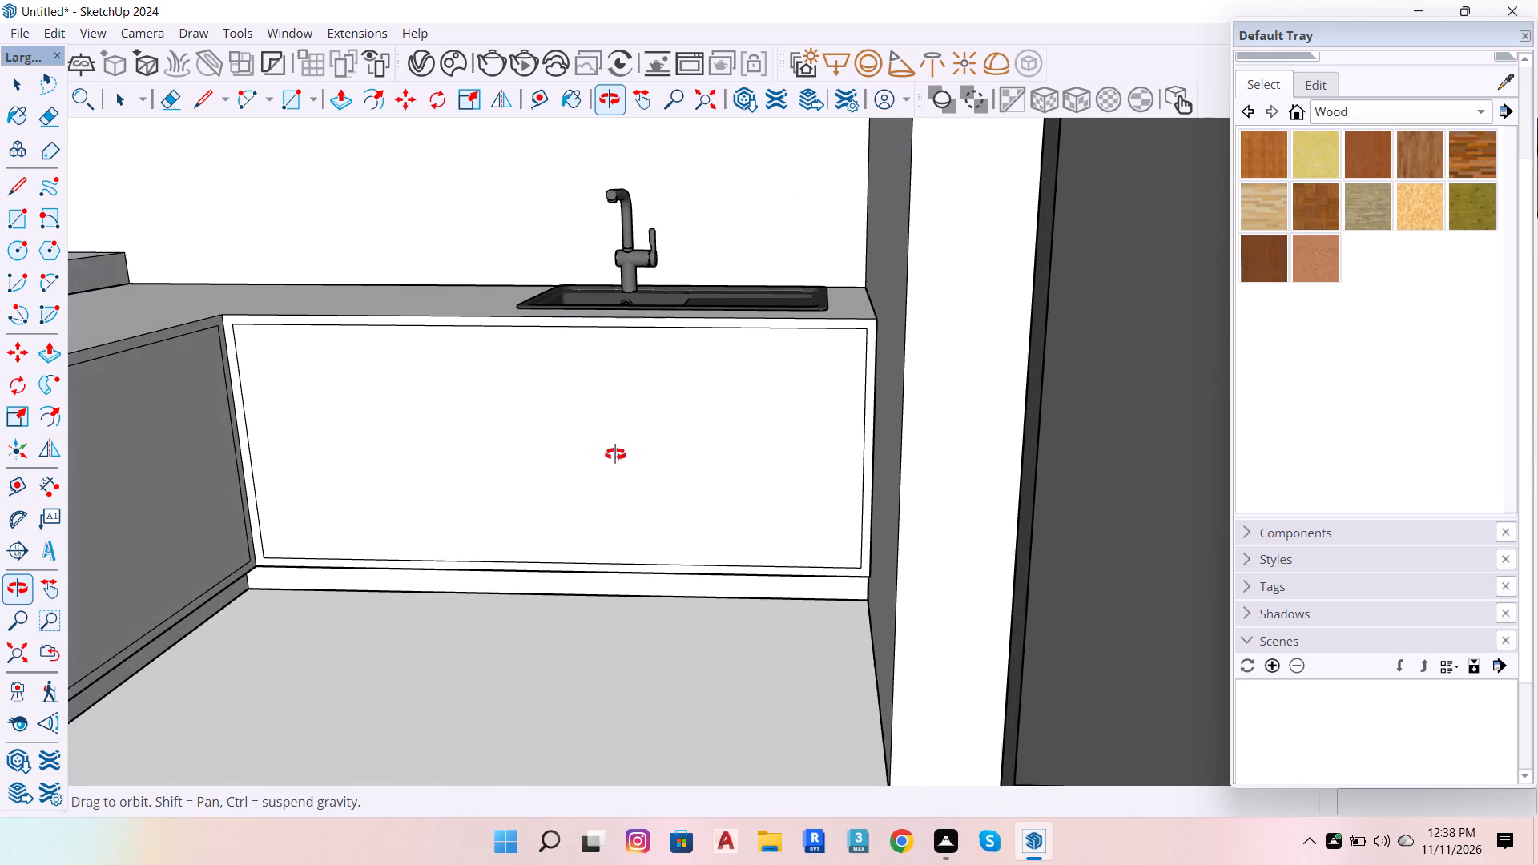
{"action": "left_click_drag", "start_coordinate": [615, 454], "coordinate": [625, 457]}
{"action": "key", "text": "space"}
{"action": "left_click", "coordinate": [253, 465]}
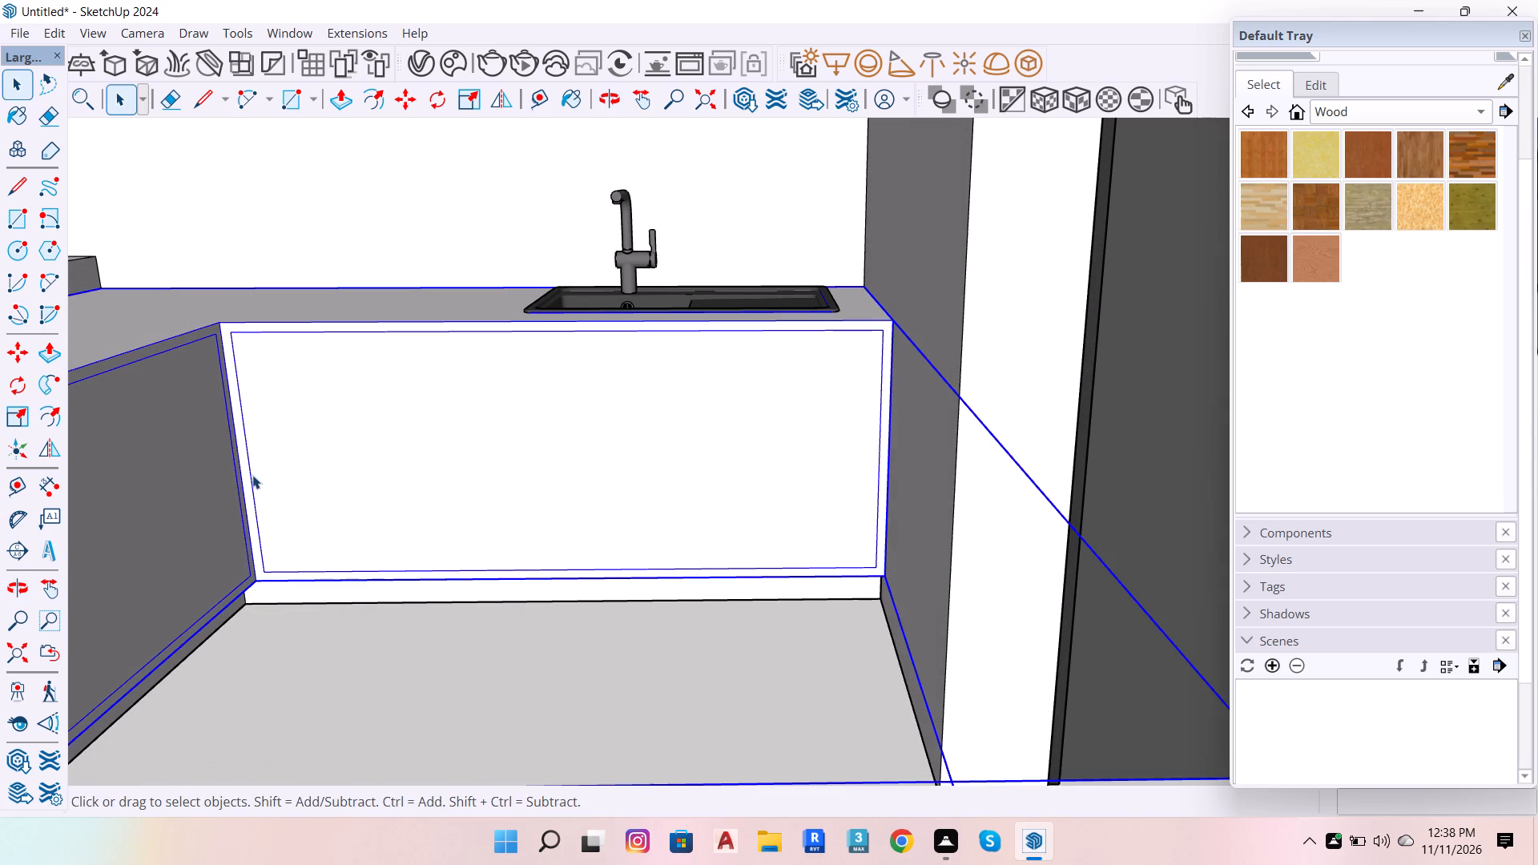
{"action": "left_click", "coordinate": [252, 475]}
{"action": "left_click", "coordinate": [252, 475]}
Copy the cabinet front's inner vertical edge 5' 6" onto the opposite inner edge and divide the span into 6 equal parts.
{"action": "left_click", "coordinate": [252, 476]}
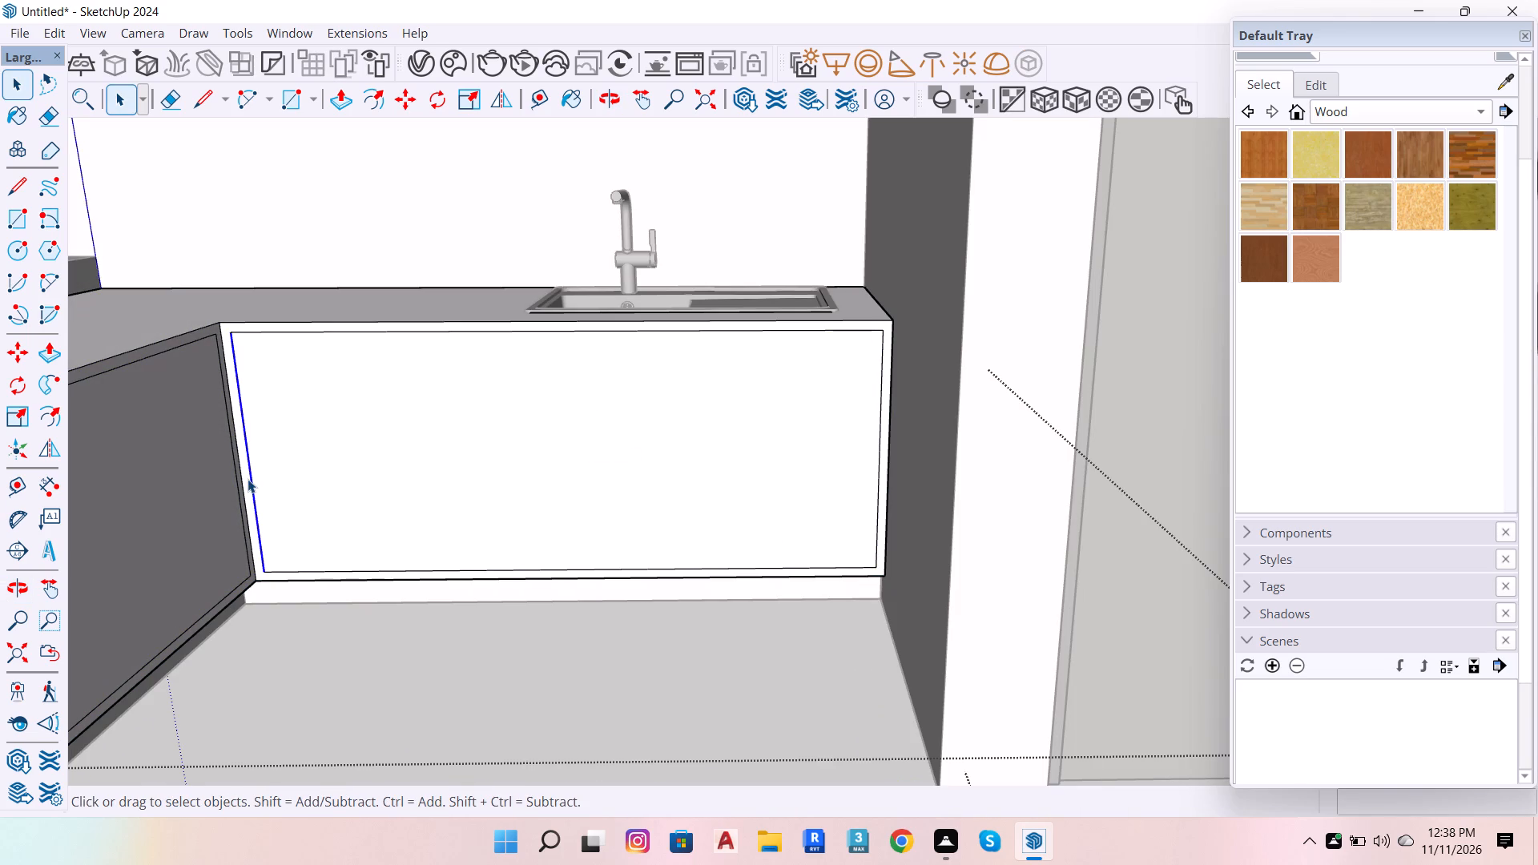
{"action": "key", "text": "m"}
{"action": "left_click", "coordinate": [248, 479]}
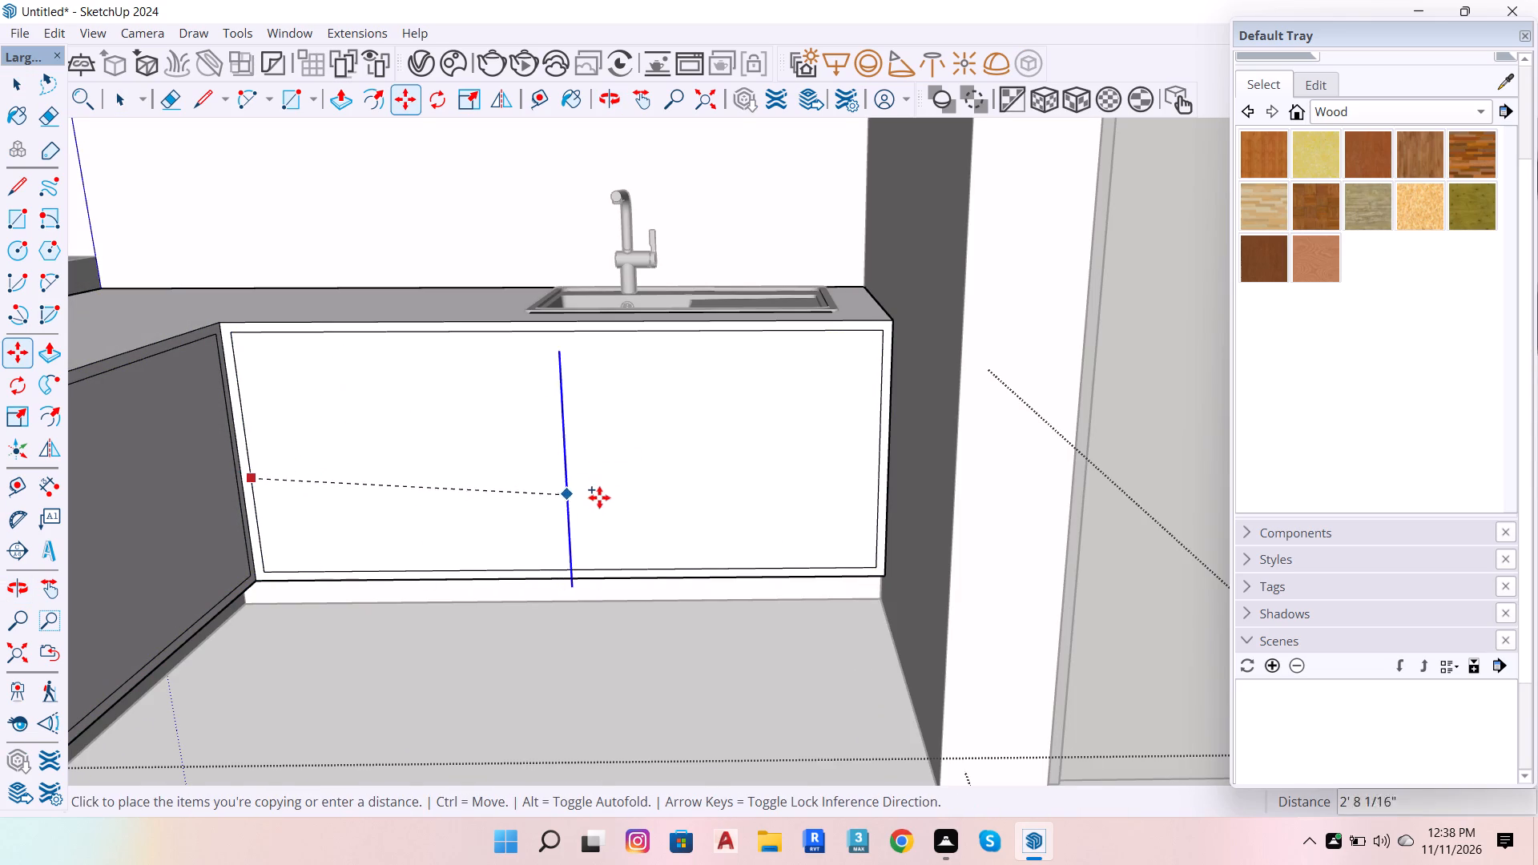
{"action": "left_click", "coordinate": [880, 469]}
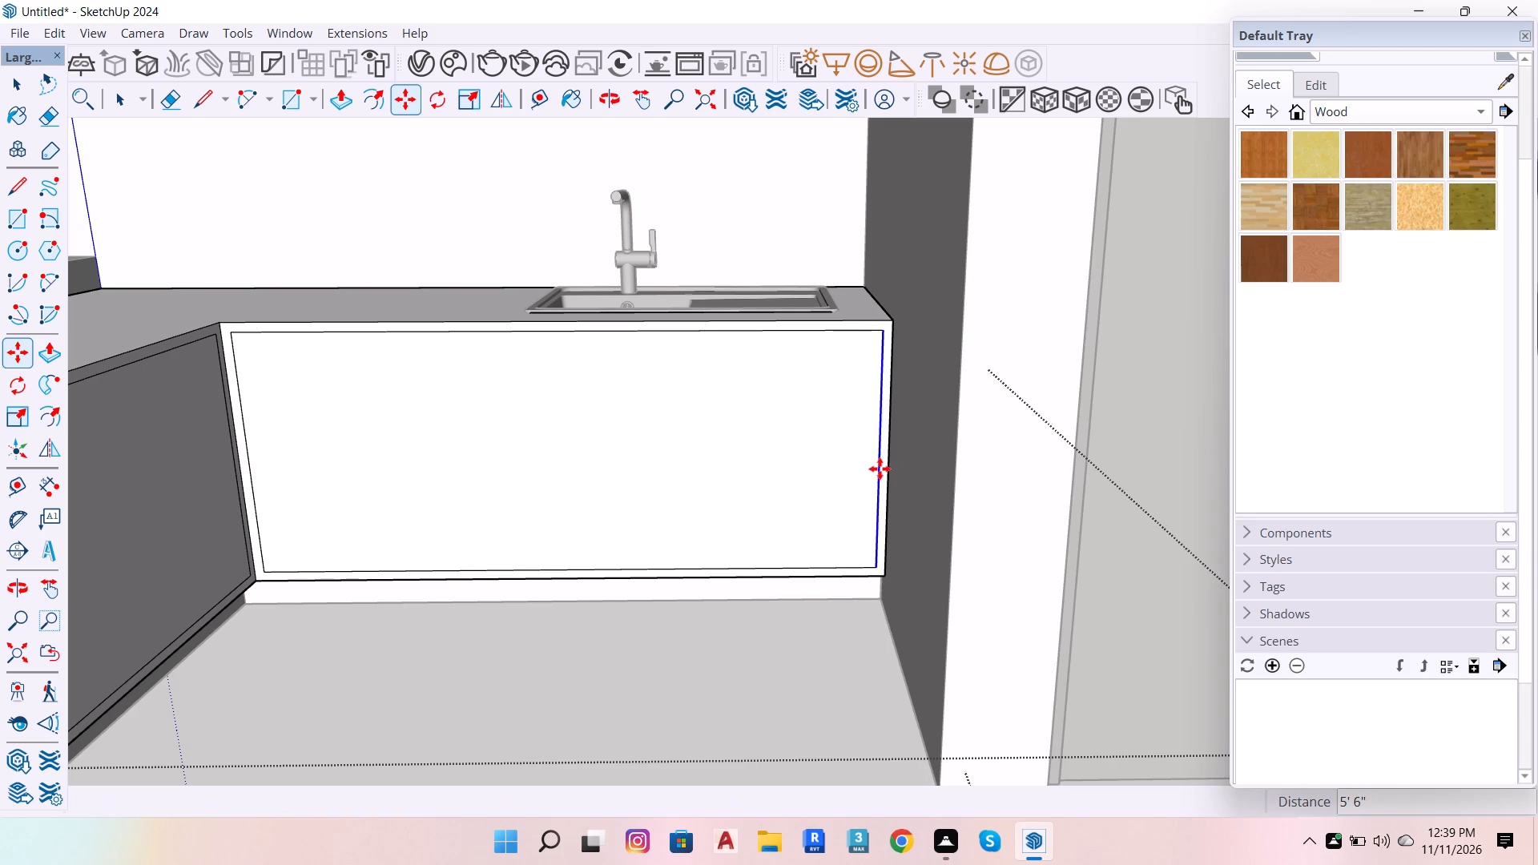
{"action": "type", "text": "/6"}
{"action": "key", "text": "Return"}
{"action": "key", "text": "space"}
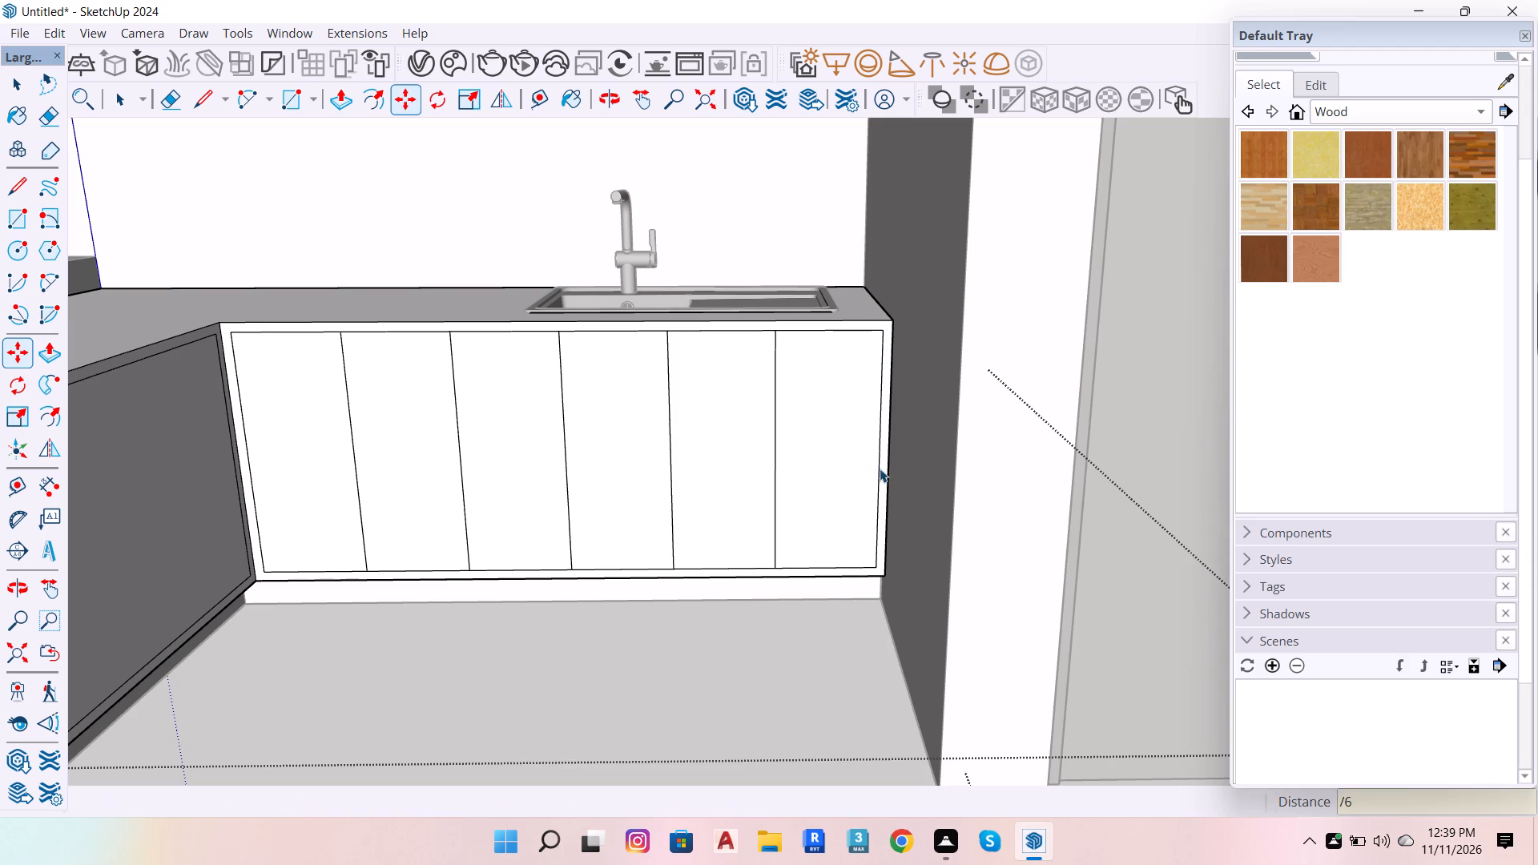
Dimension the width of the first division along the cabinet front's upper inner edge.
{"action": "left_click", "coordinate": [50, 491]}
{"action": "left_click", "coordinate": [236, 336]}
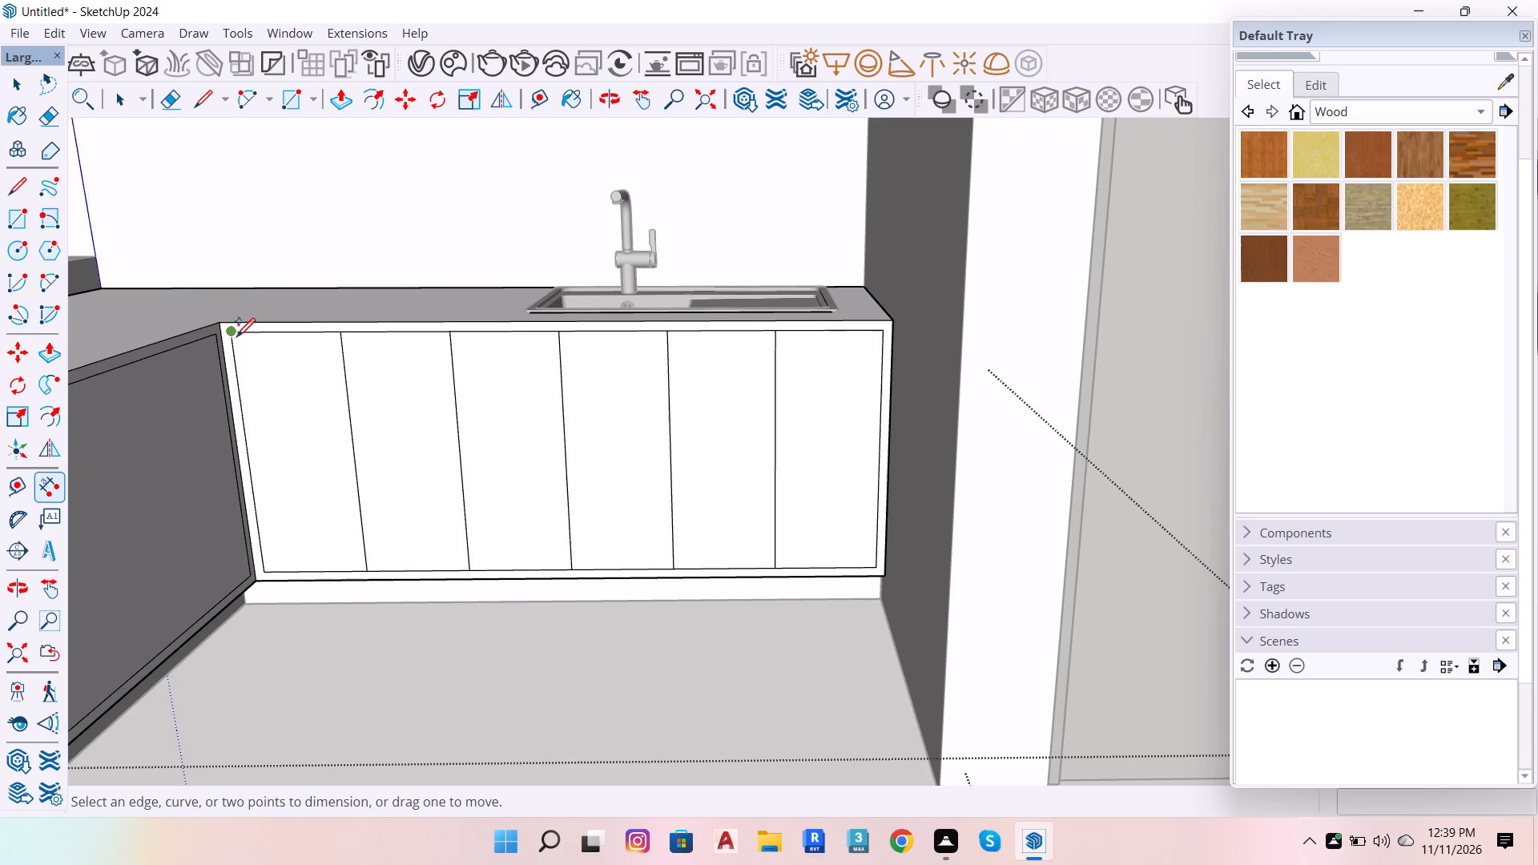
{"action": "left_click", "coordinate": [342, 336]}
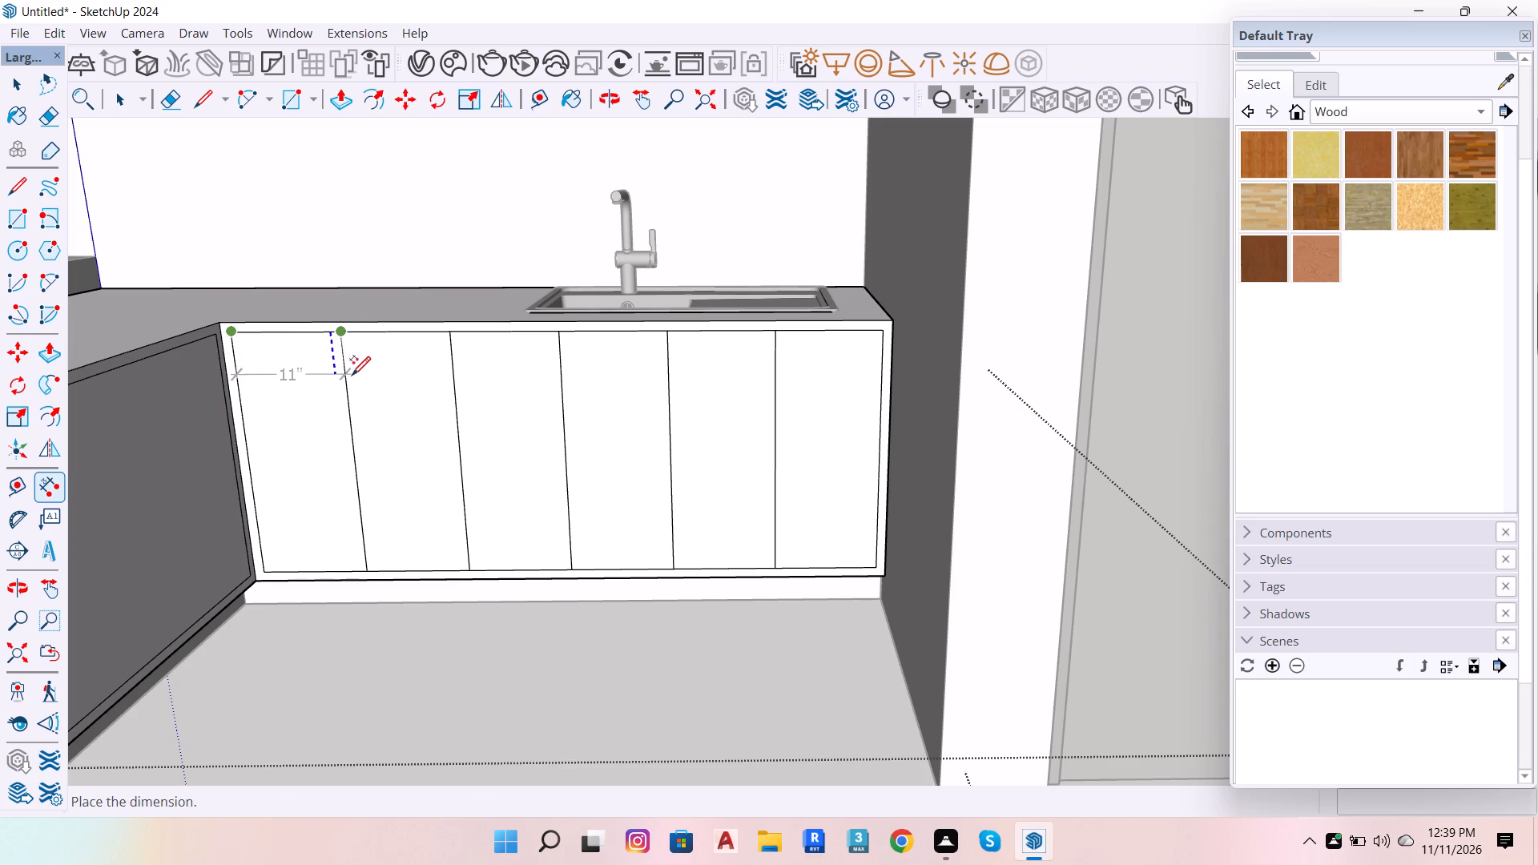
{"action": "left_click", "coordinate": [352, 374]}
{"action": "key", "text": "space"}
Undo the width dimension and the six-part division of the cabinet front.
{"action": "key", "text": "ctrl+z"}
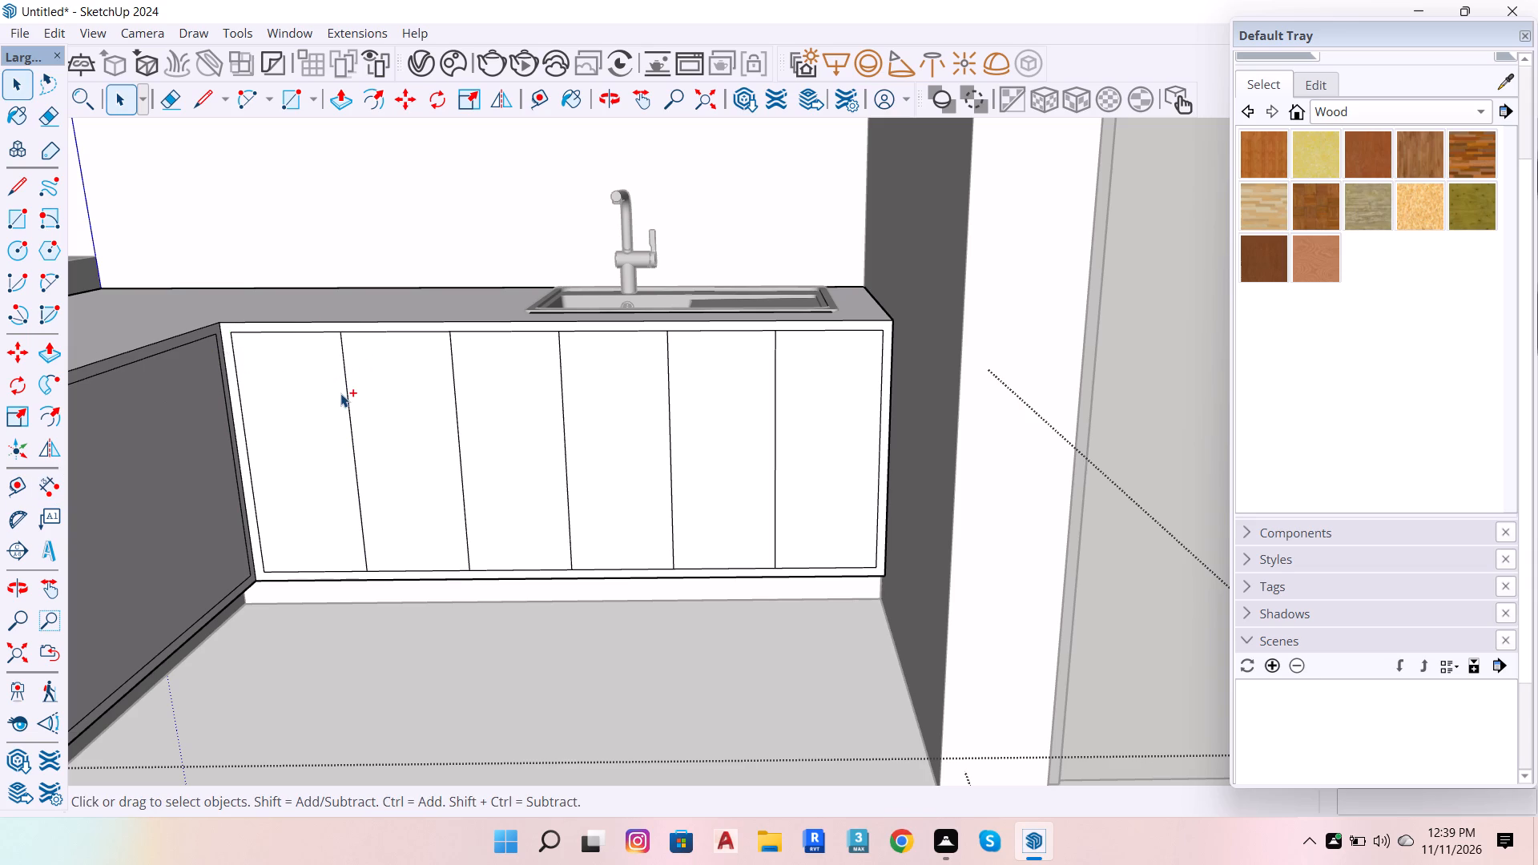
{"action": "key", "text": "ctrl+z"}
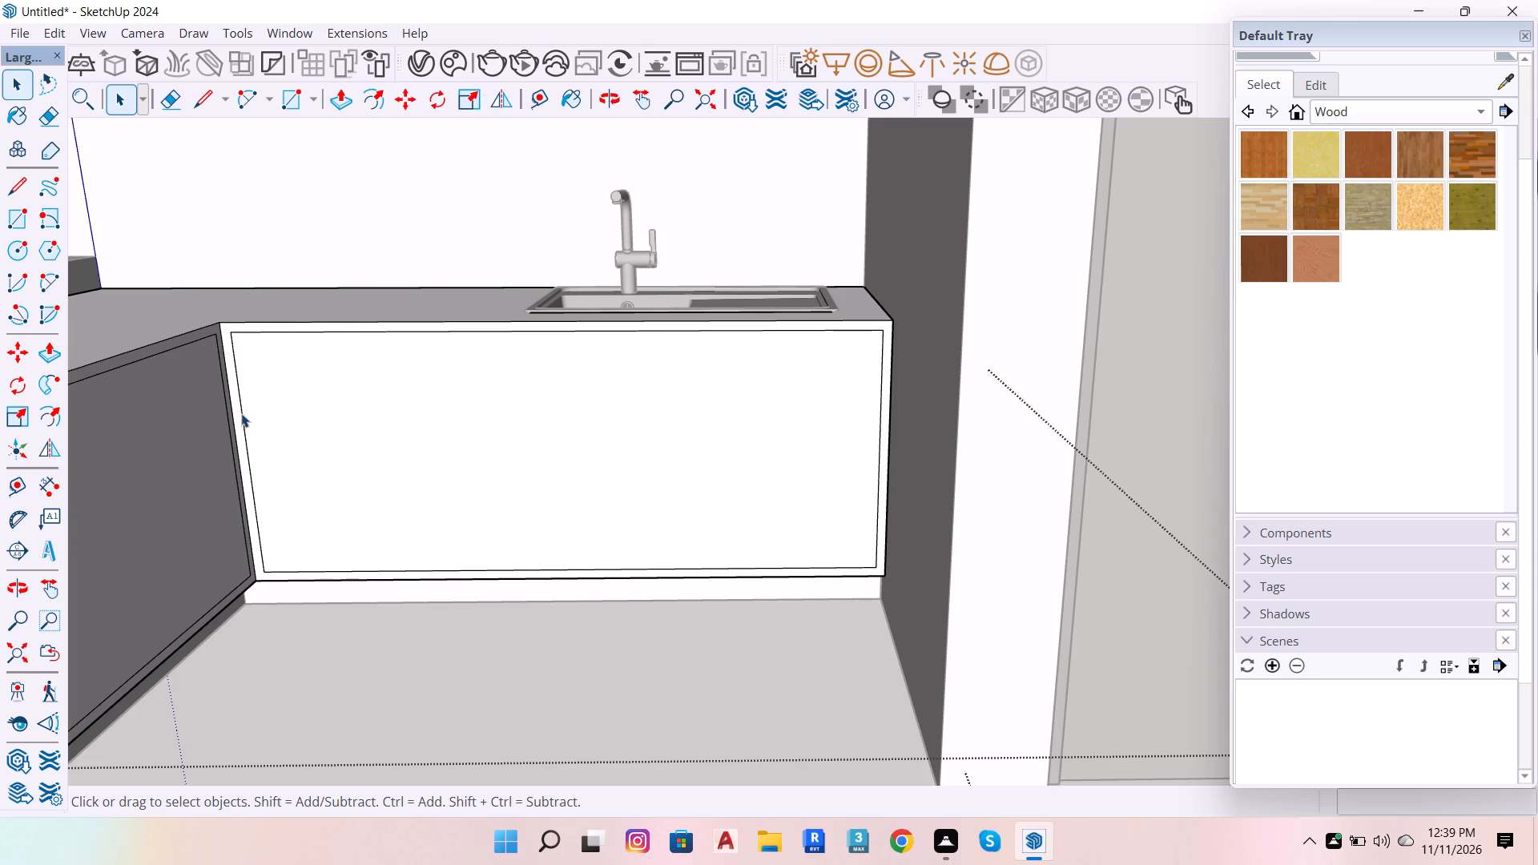
Copy the cabinet front's inner vertical edge 5' 6" onto the opposite inner edge and divide the span into 4 equal parts.
{"action": "left_click", "coordinate": [242, 413]}
{"action": "left_click", "coordinate": [240, 413]}
{"action": "left_click", "coordinate": [245, 424]}
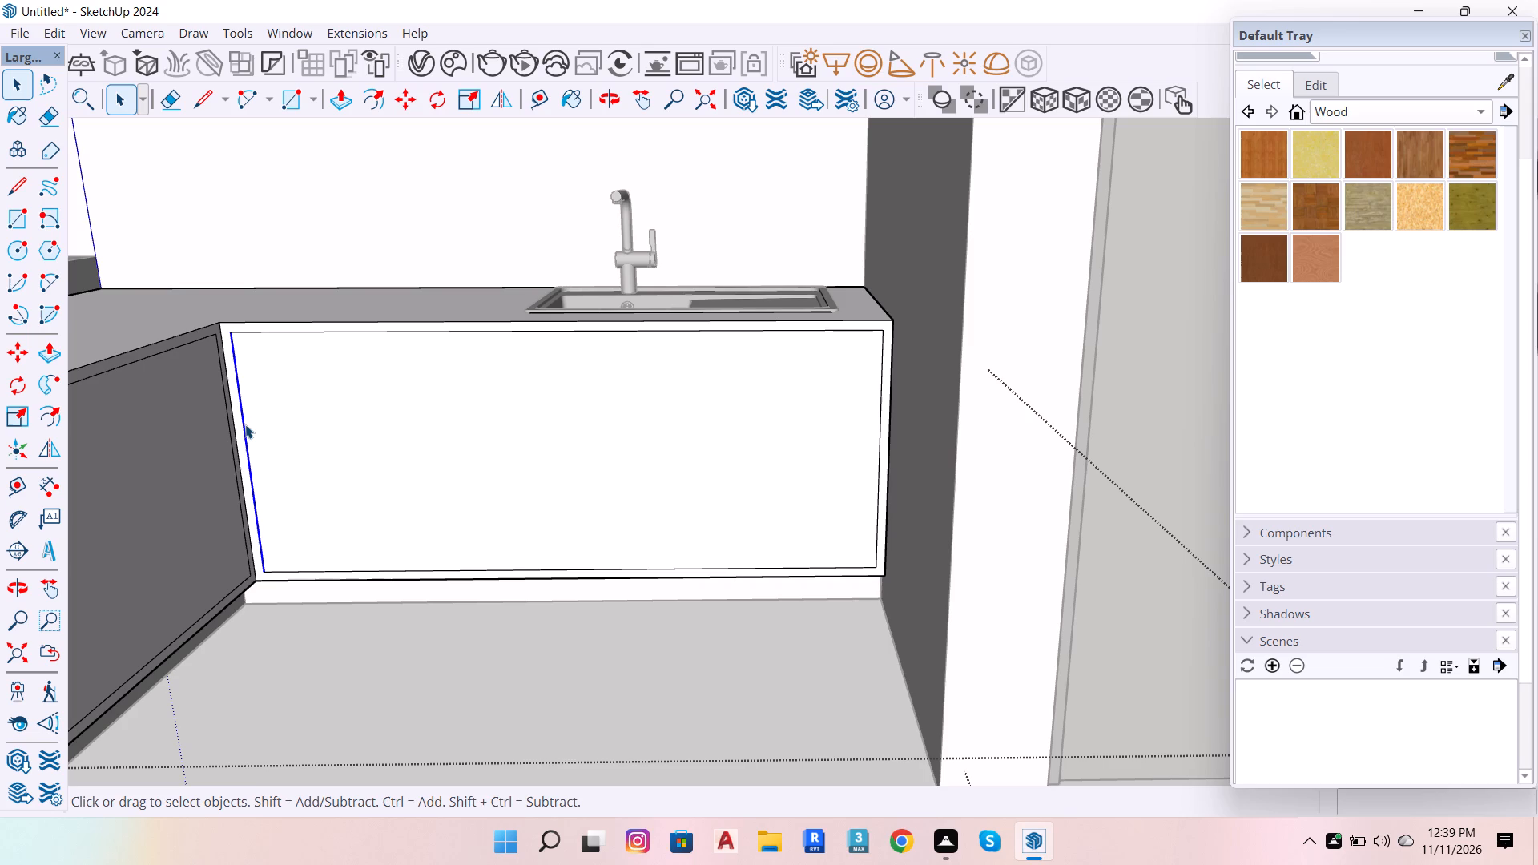
{"action": "key", "text": "m"}
{"action": "left_click", "coordinate": [245, 424]}
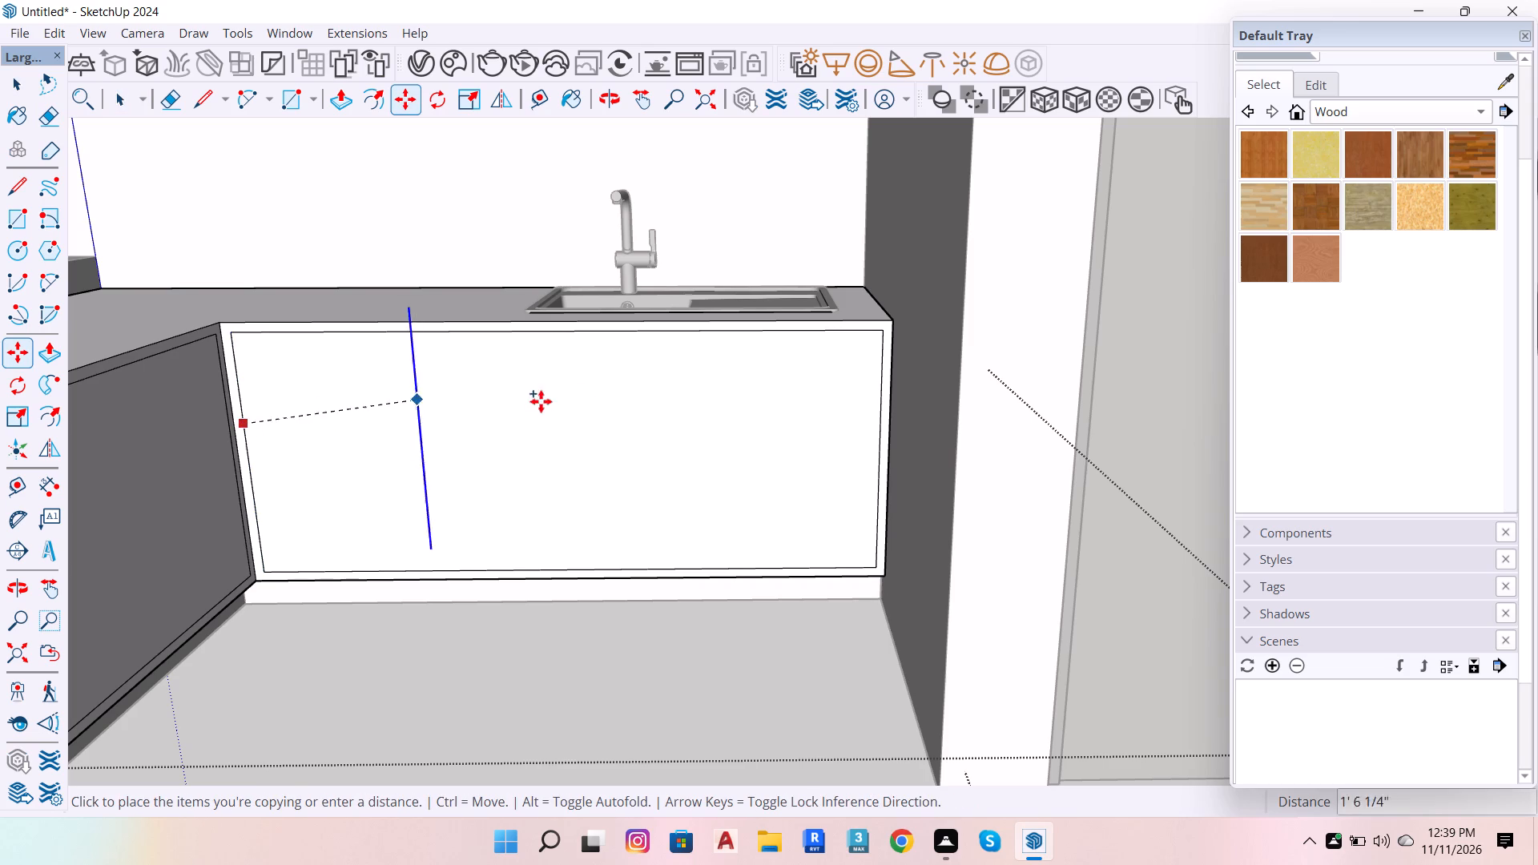
{"action": "left_click", "coordinate": [880, 421]}
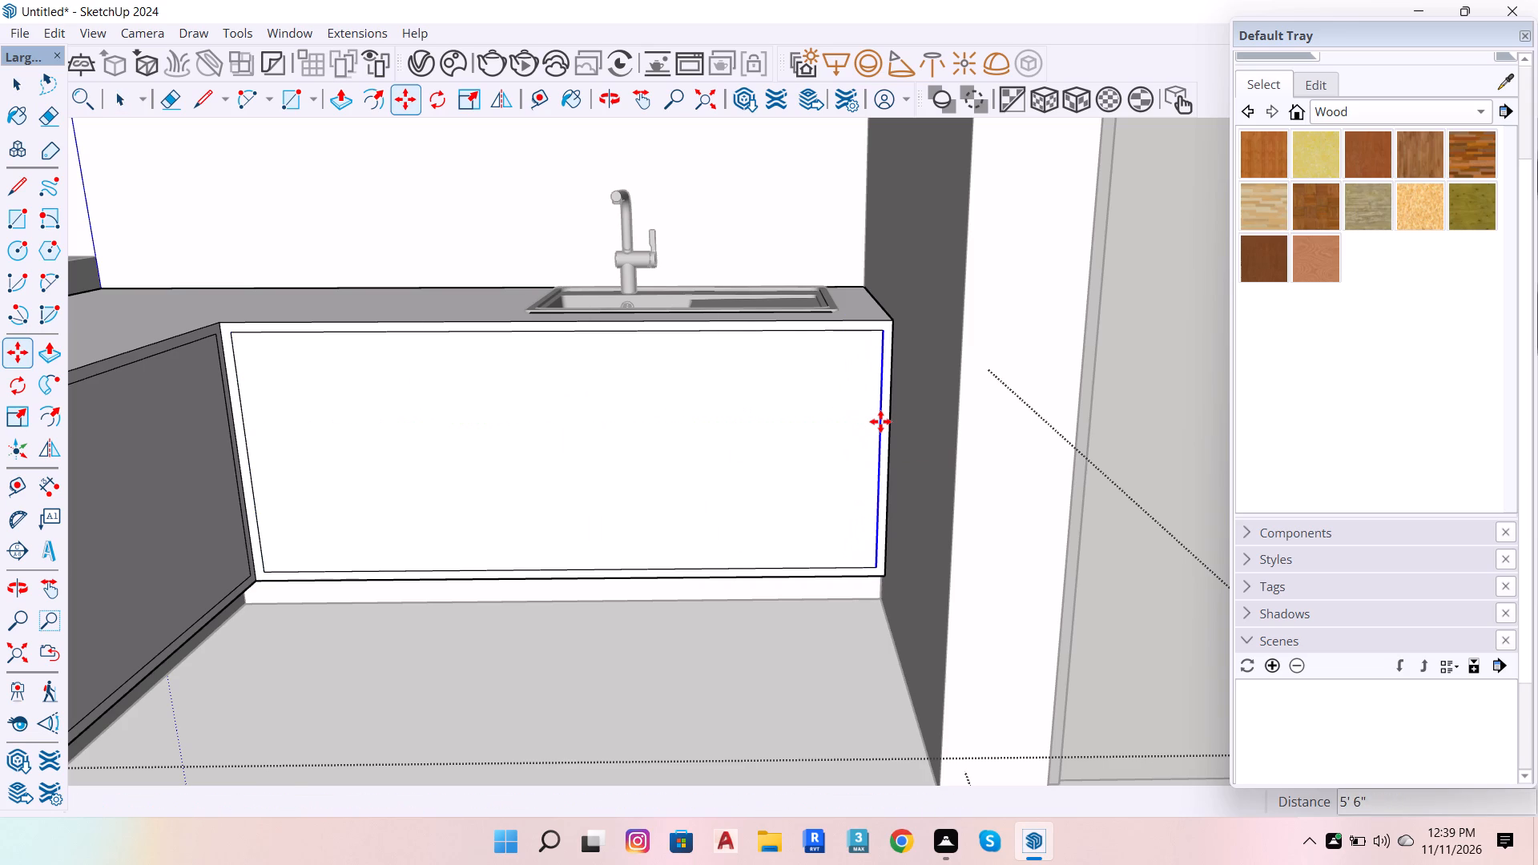
{"action": "type", "text": "/4"}
{"action": "key", "text": "Return"}
{"action": "key", "text": "space"}
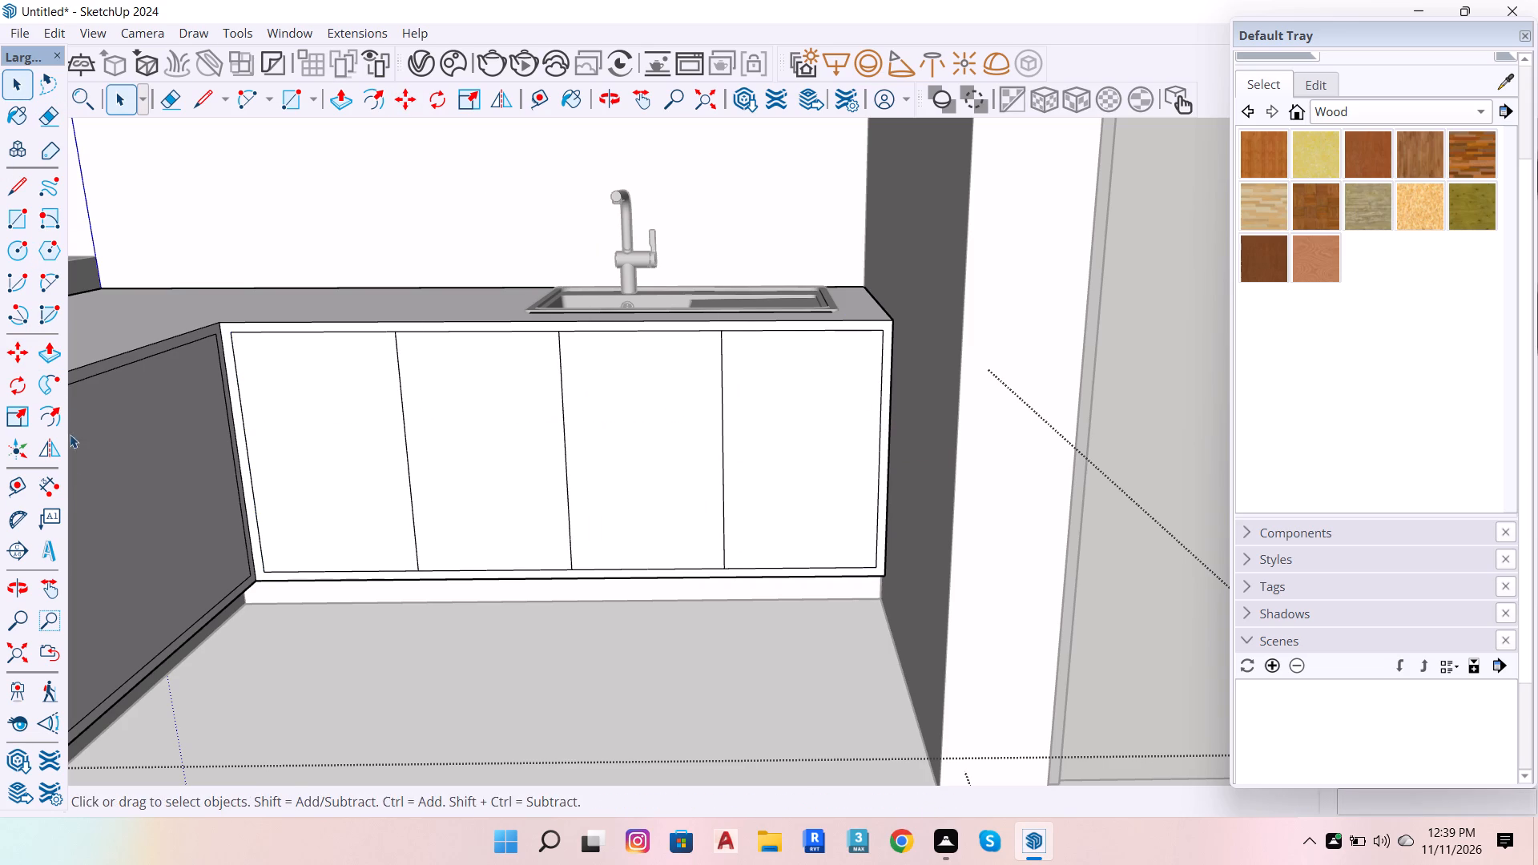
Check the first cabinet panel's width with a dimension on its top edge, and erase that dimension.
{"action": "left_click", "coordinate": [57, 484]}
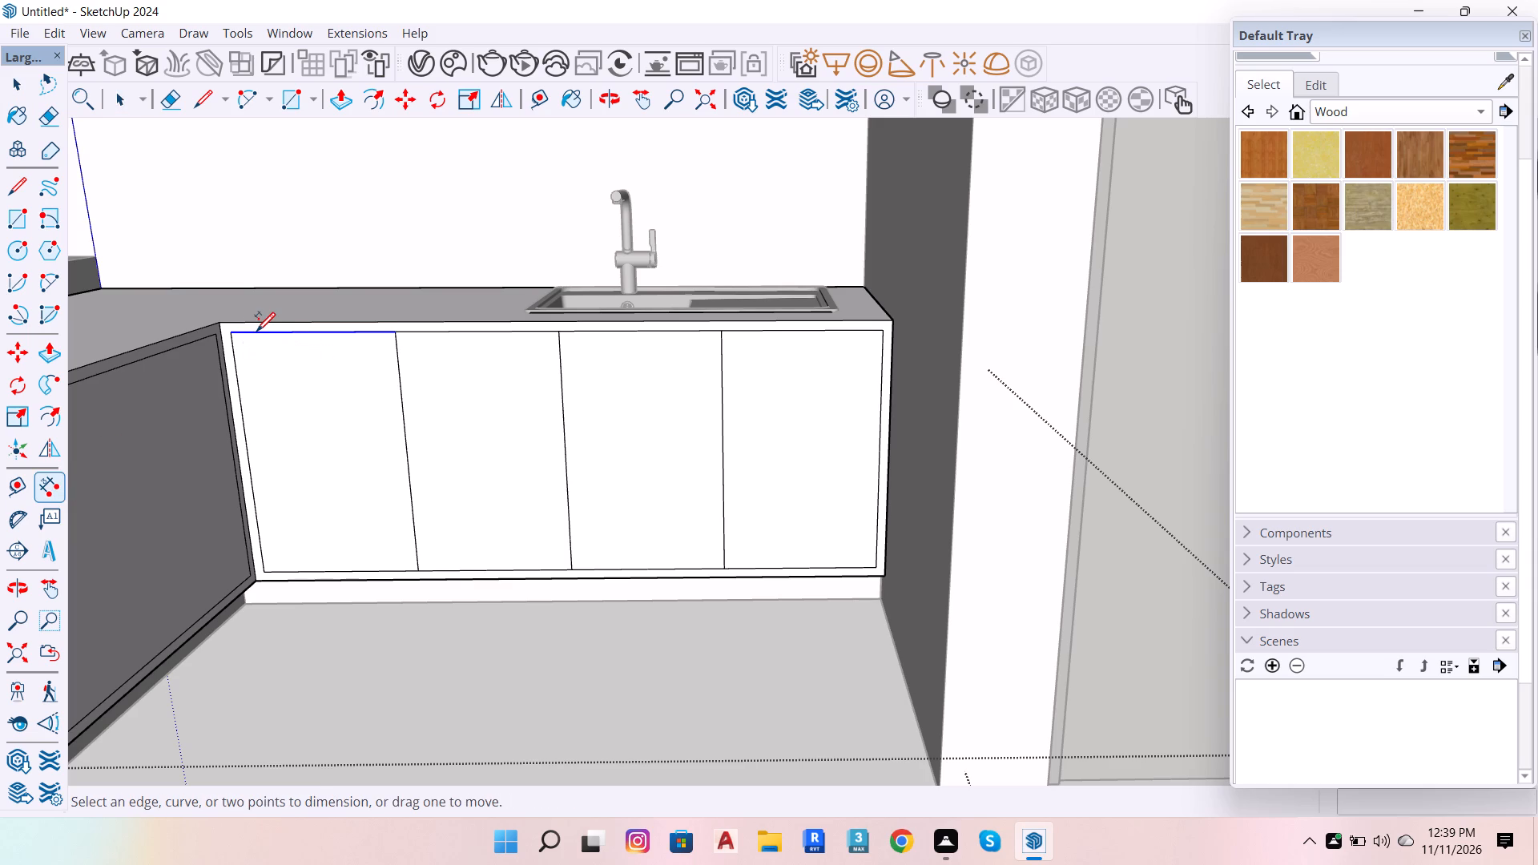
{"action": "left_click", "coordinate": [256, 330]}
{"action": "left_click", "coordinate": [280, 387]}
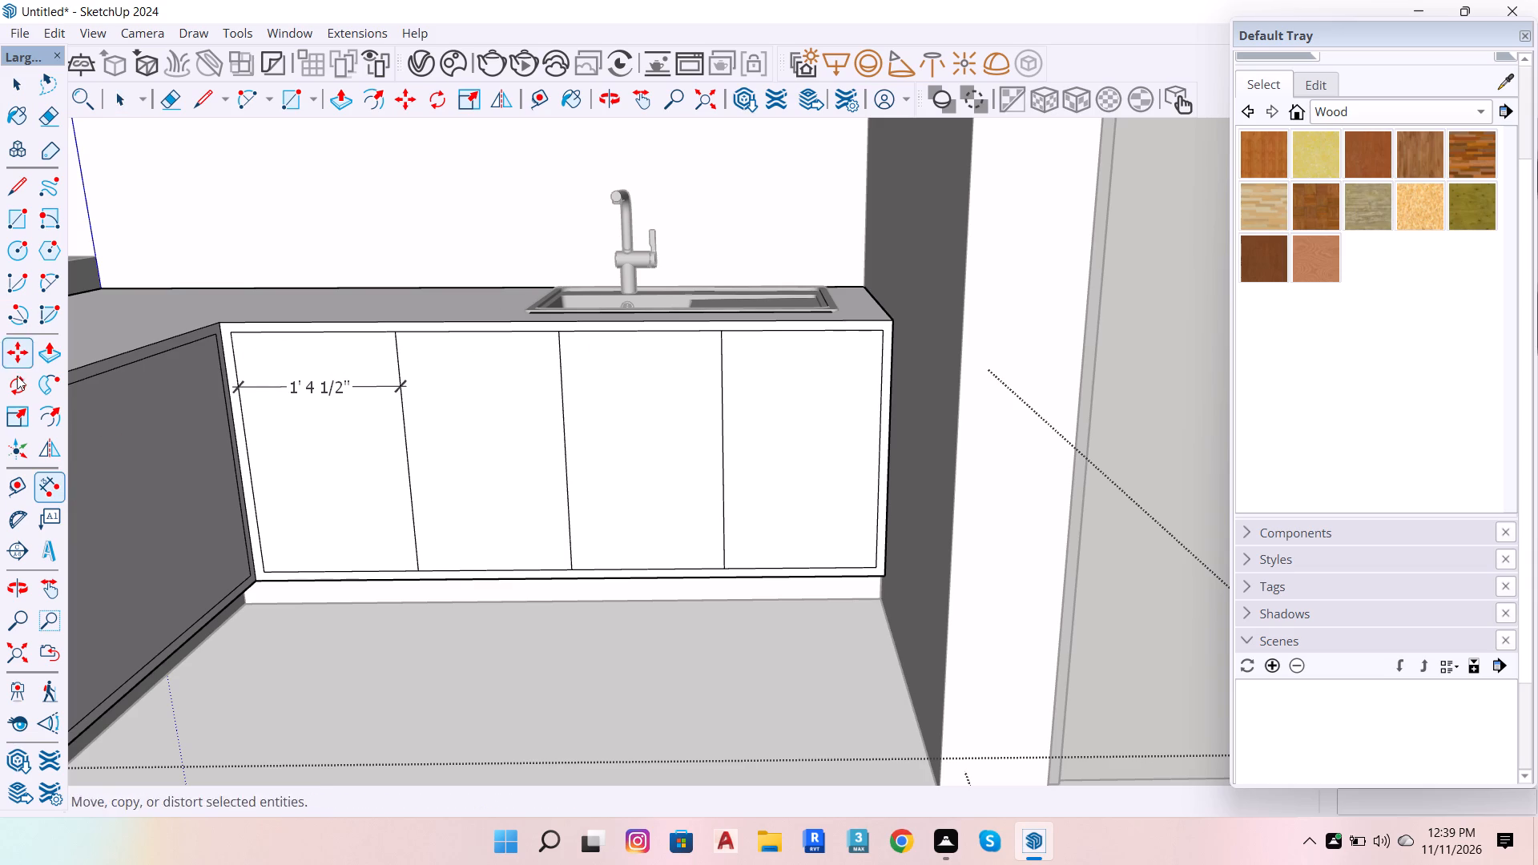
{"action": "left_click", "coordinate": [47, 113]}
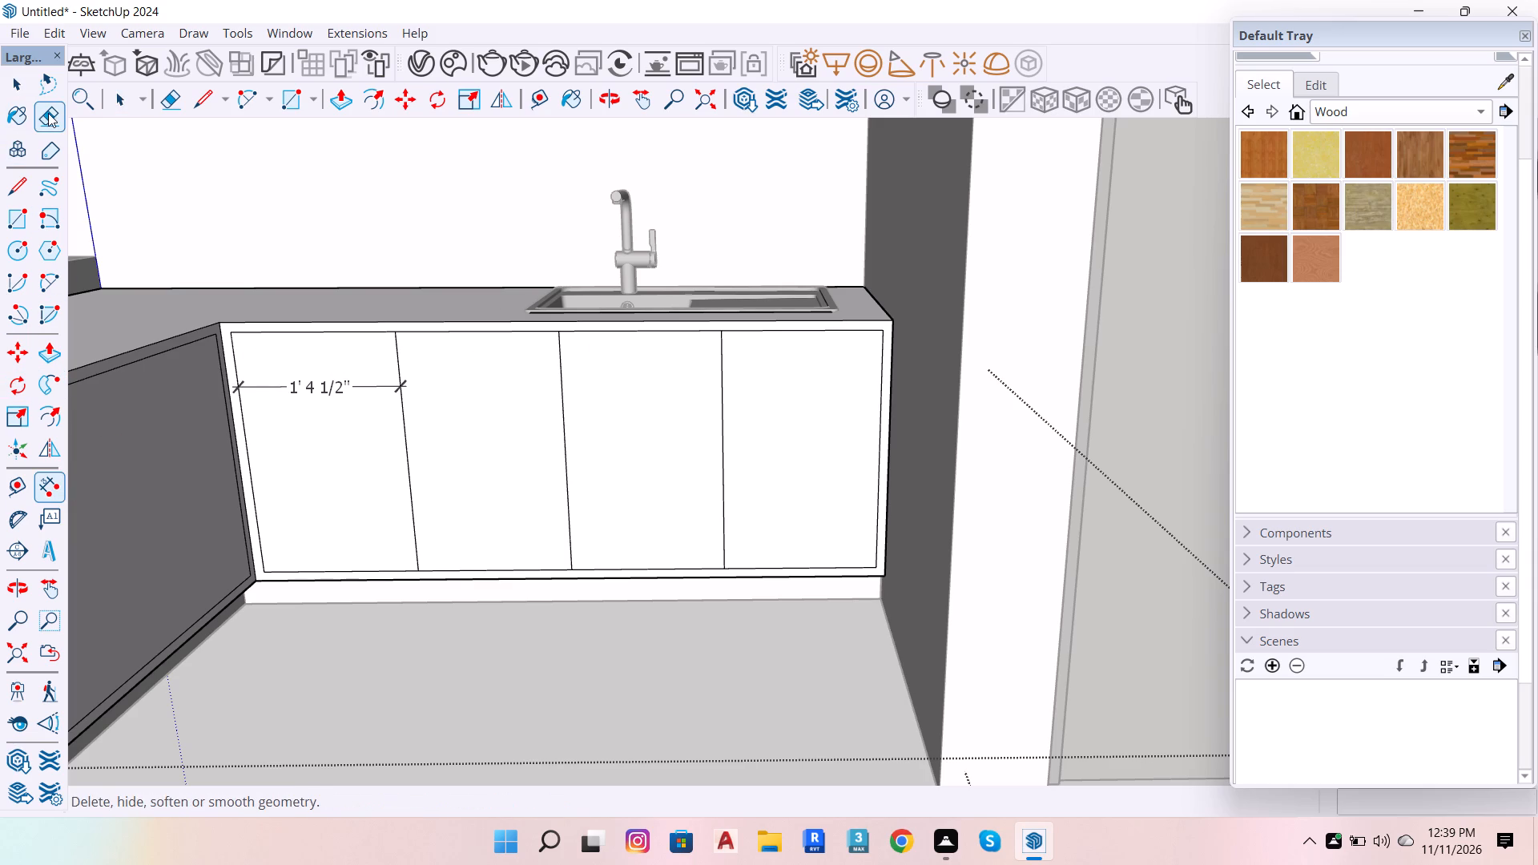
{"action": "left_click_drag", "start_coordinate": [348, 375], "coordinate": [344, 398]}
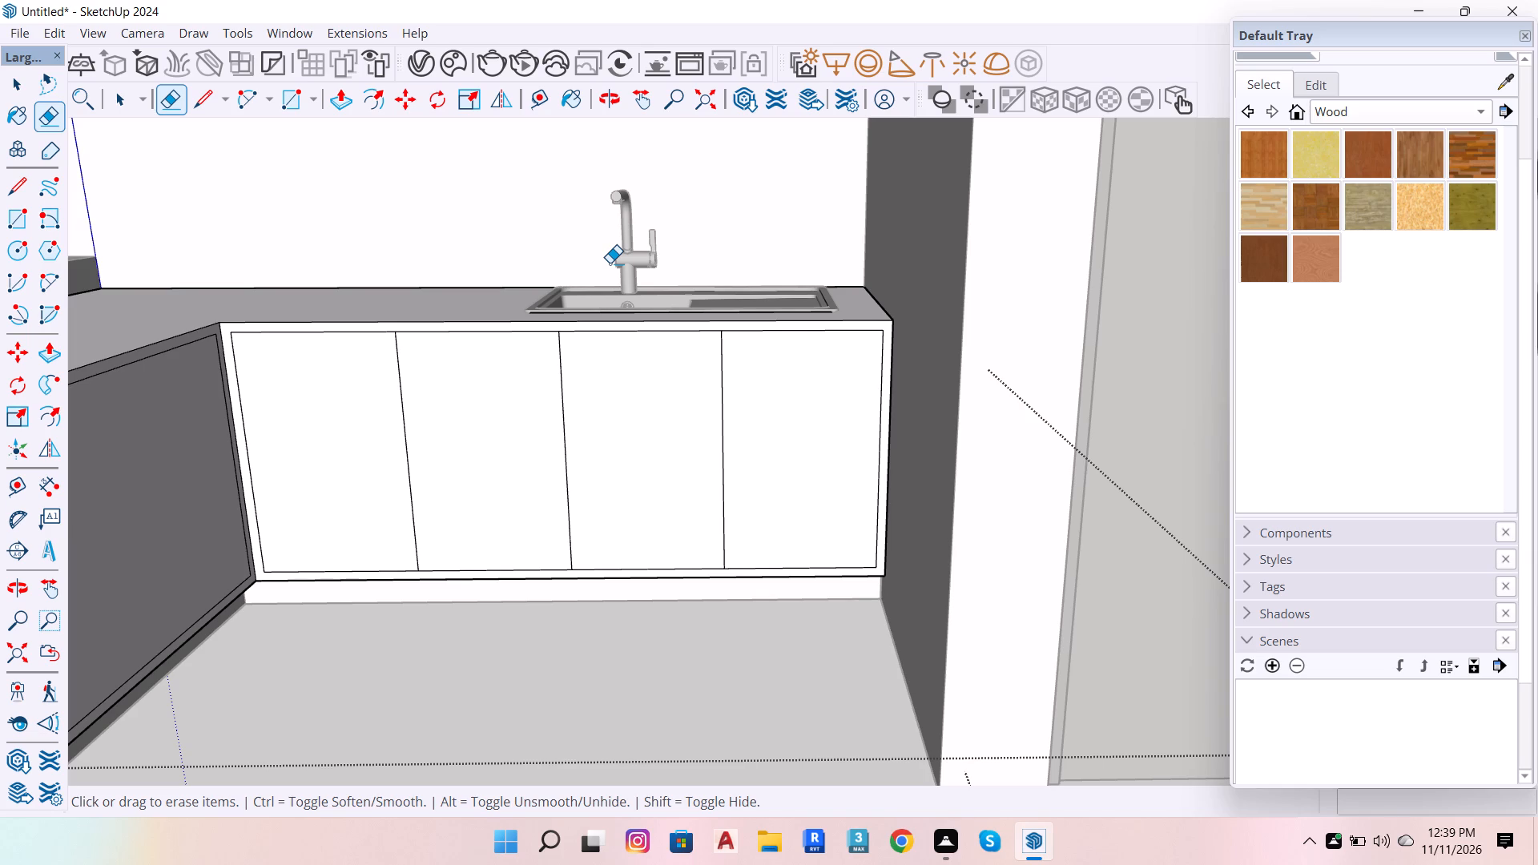
Close the counter's editing and return to the whole house model.
{"action": "scroll", "coordinate": [930, 403], "scroll_direction": "down", "scroll_amount": 8}
{"action": "scroll", "coordinate": [831, 487], "scroll_direction": "up", "scroll_amount": 7}
{"action": "scroll", "coordinate": [739, 486], "scroll_direction": "down", "scroll_amount": 7}
{"action": "scroll", "coordinate": [566, 511], "scroll_direction": "down", "scroll_amount": 20}
{"action": "scroll", "coordinate": [566, 511], "scroll_direction": "down", "scroll_amount": 19}
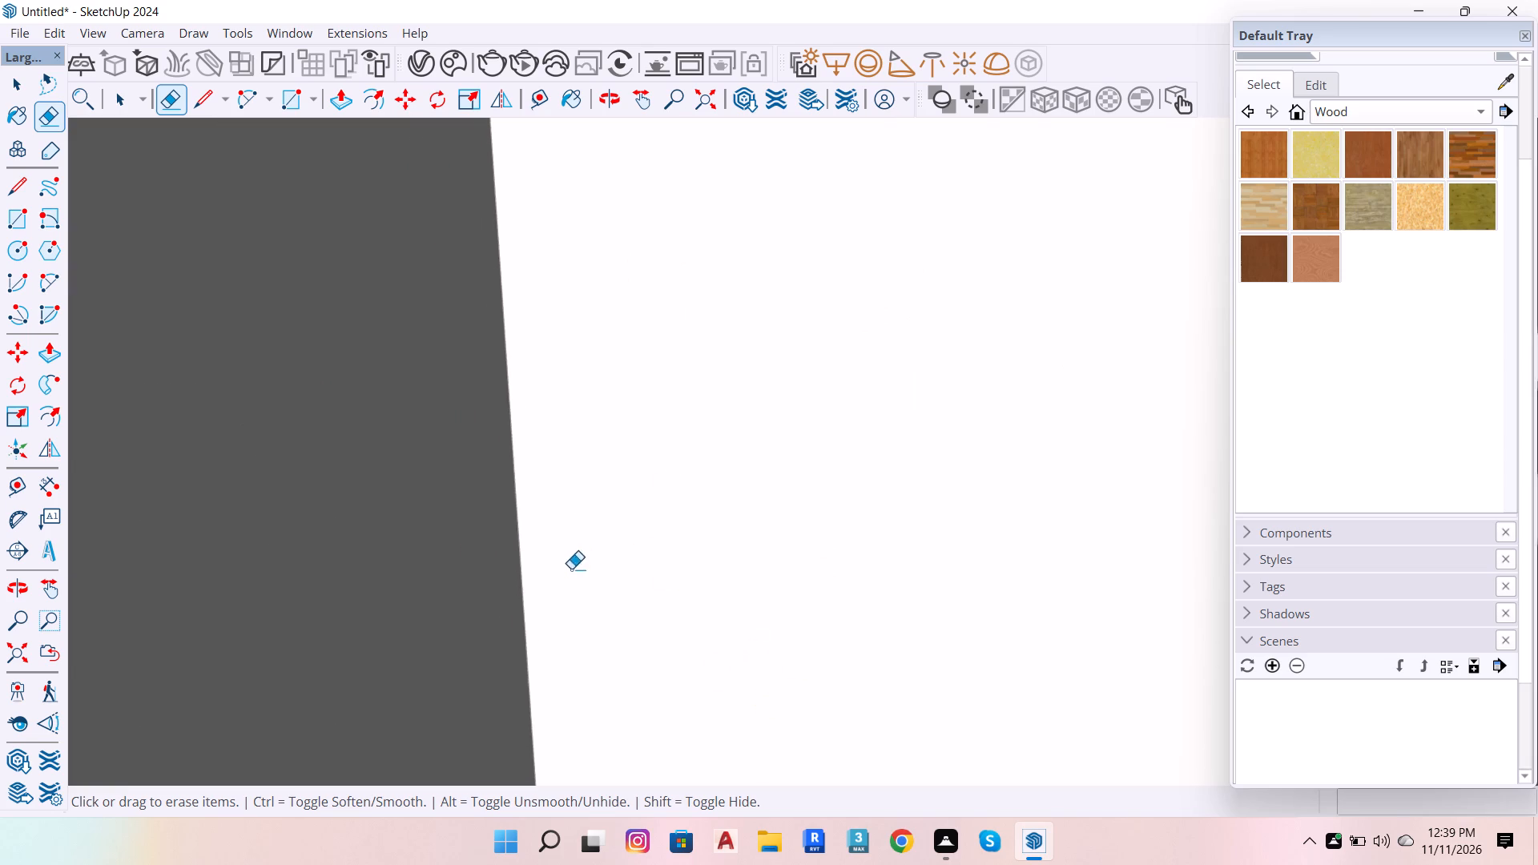
{"action": "scroll", "coordinate": [571, 569], "scroll_direction": "down", "scroll_amount": 15}
{"action": "left_click", "coordinate": [6, 643]}
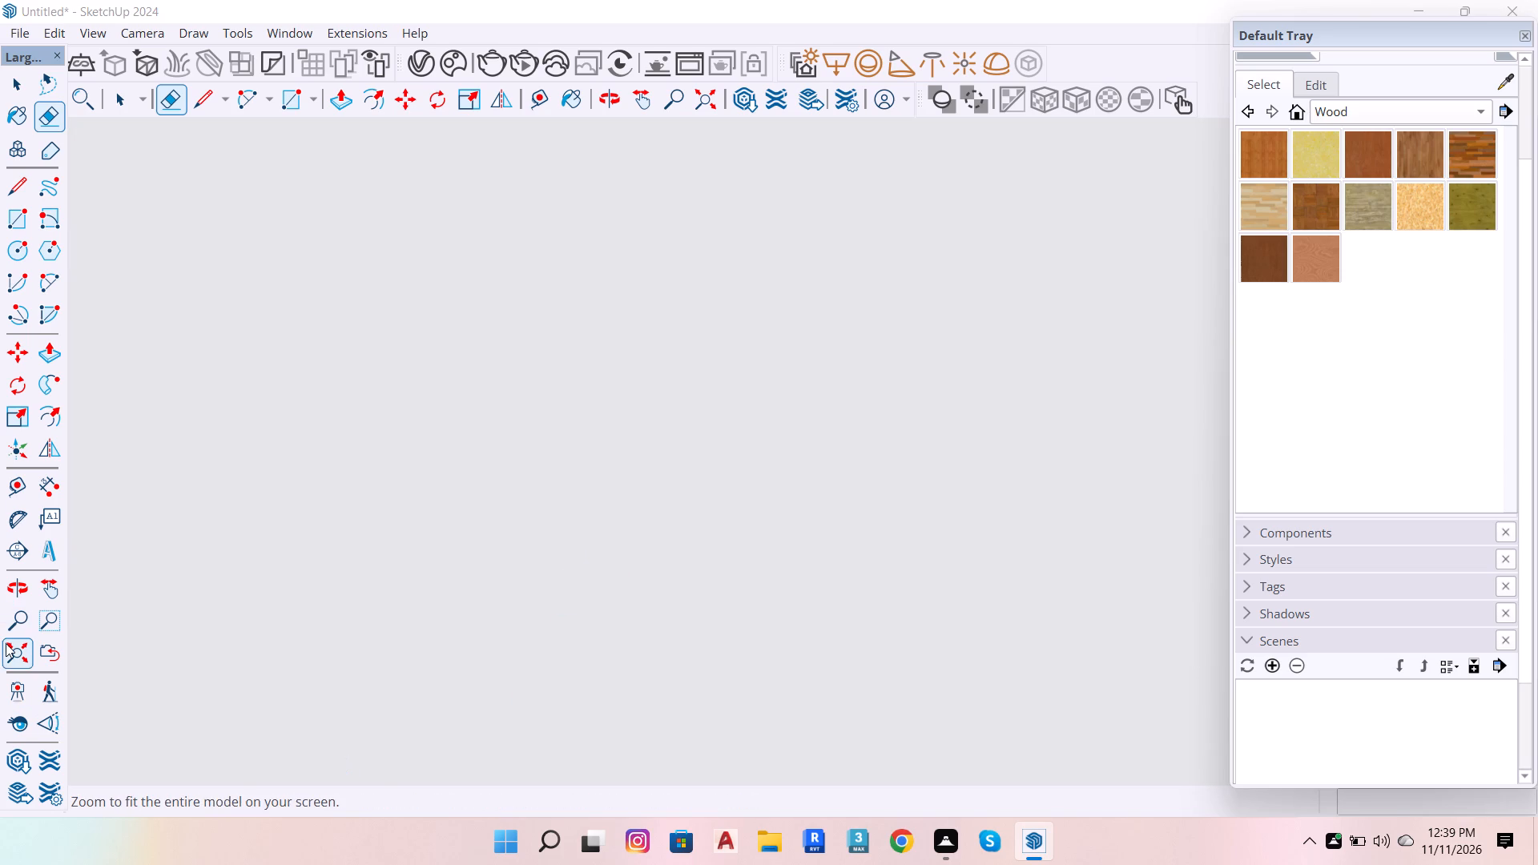
{"action": "scroll", "coordinate": [682, 652], "scroll_direction": "down", "scroll_amount": 6}
{"action": "scroll", "coordinate": [670, 412], "scroll_direction": "up", "scroll_amount": 6}
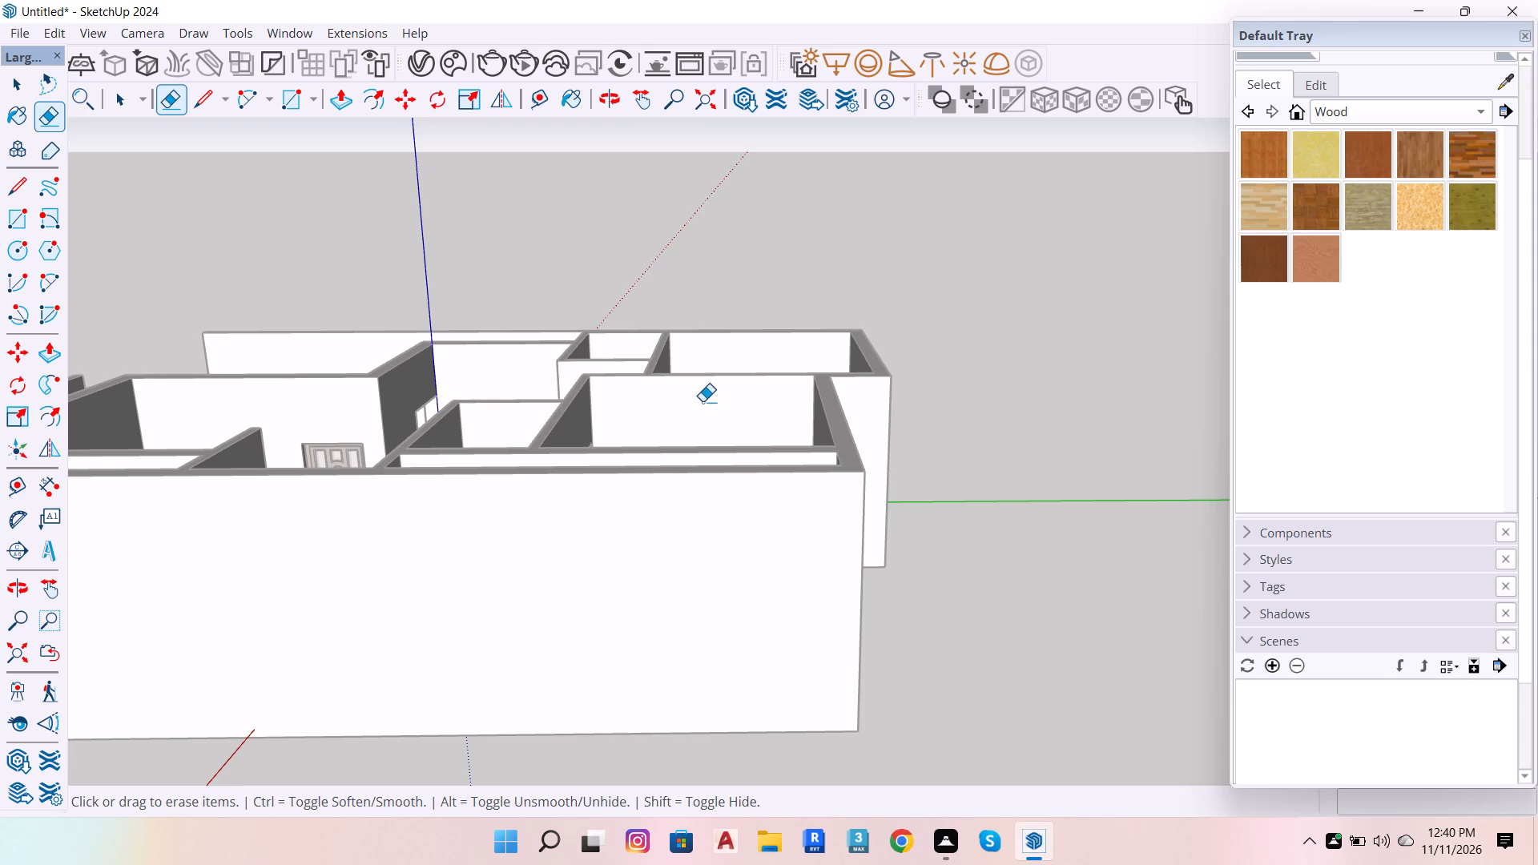
{"action": "scroll", "coordinate": [665, 392], "scroll_direction": "down", "scroll_amount": 6}
{"action": "key", "text": "space"}
{"action": "key", "text": "o"}
{"action": "left_click_drag", "start_coordinate": [651, 302], "coordinate": [705, 594]}
{"action": "scroll", "coordinate": [492, 390], "scroll_direction": "up", "scroll_amount": 15}
{"action": "key", "text": "space"}
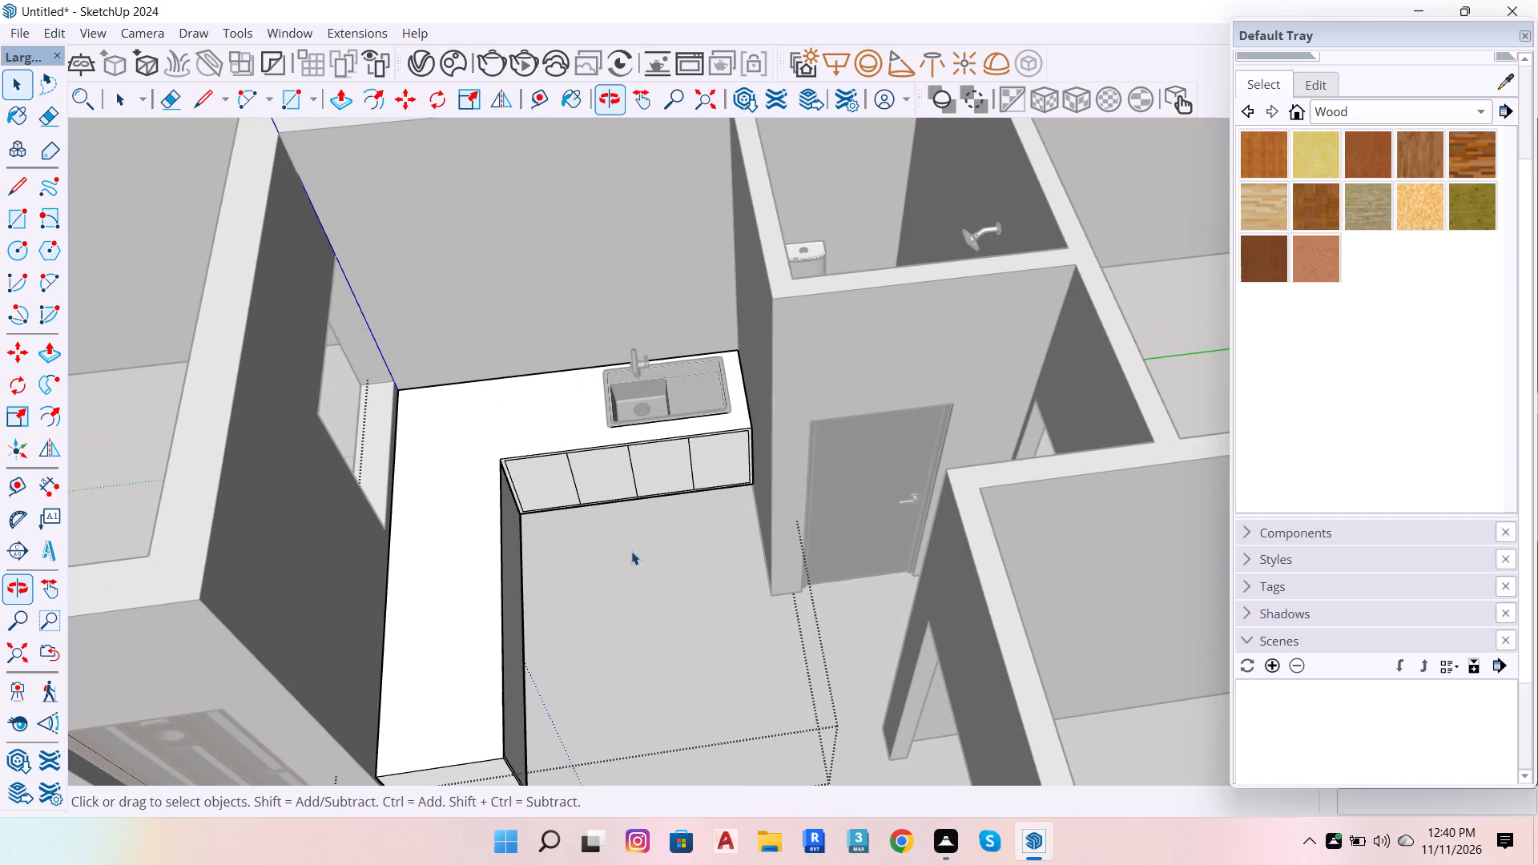
{"action": "double_click", "coordinate": [642, 561]}
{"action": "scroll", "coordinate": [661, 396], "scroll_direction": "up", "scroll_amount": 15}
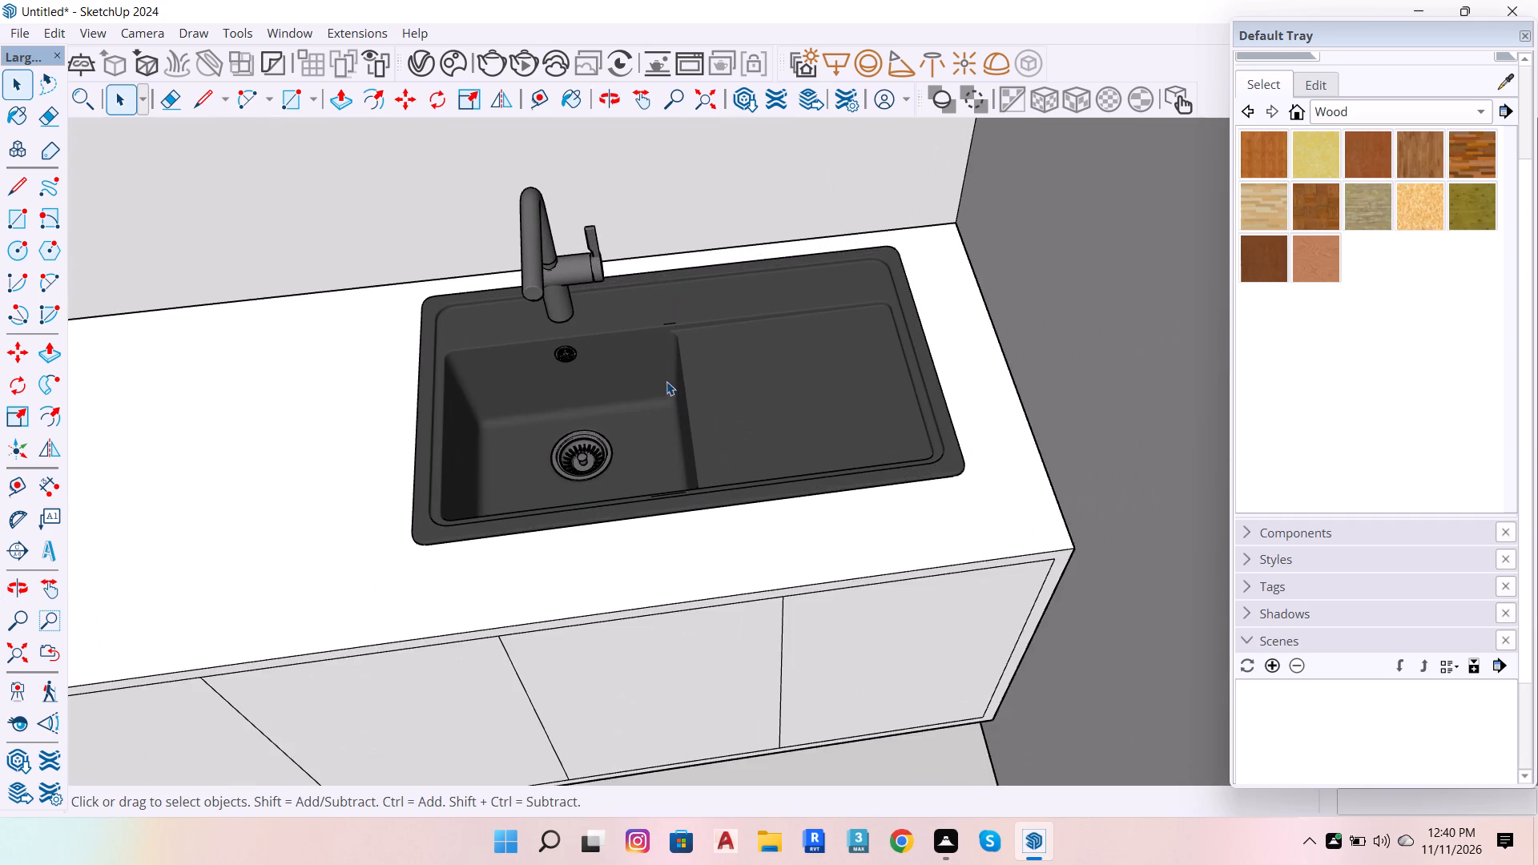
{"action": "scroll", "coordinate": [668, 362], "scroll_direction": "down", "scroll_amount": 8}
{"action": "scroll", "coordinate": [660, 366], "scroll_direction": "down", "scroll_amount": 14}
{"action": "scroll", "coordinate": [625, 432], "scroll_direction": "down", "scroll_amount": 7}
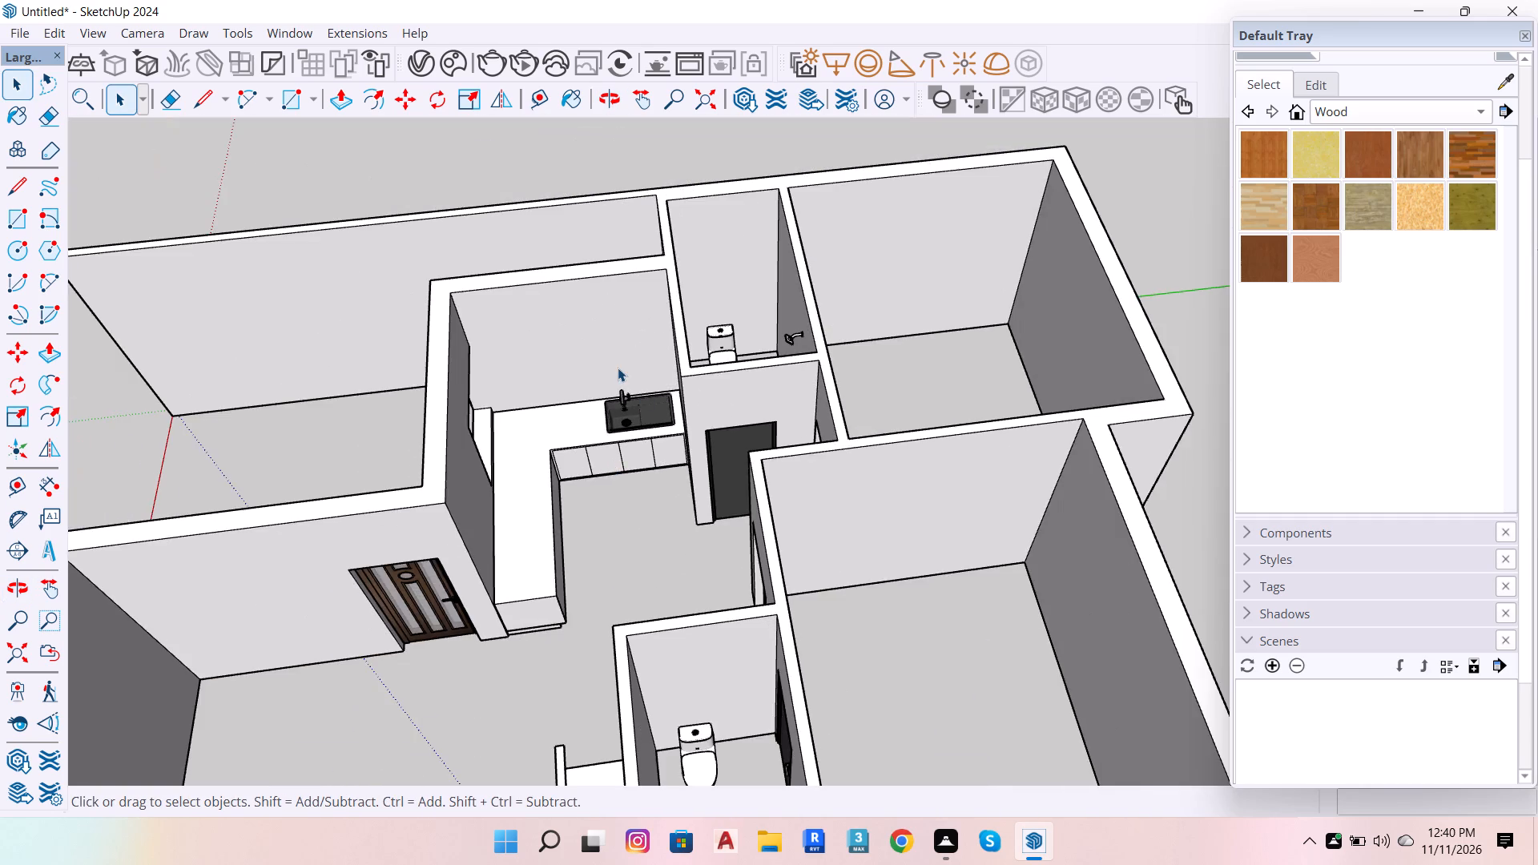
Inside the counter, copy the three cabinet front dividers and the first panel's outer vertical edge 0.4" toward the sink-end wall.
{"action": "scroll", "coordinate": [618, 368], "scroll_direction": "up", "scroll_amount": 7}
{"action": "scroll", "coordinate": [591, 477], "scroll_direction": "up", "scroll_amount": 8}
{"action": "scroll", "coordinate": [681, 368], "scroll_direction": "down", "scroll_amount": 7}
{"action": "scroll", "coordinate": [646, 561], "scroll_direction": "up", "scroll_amount": 7}
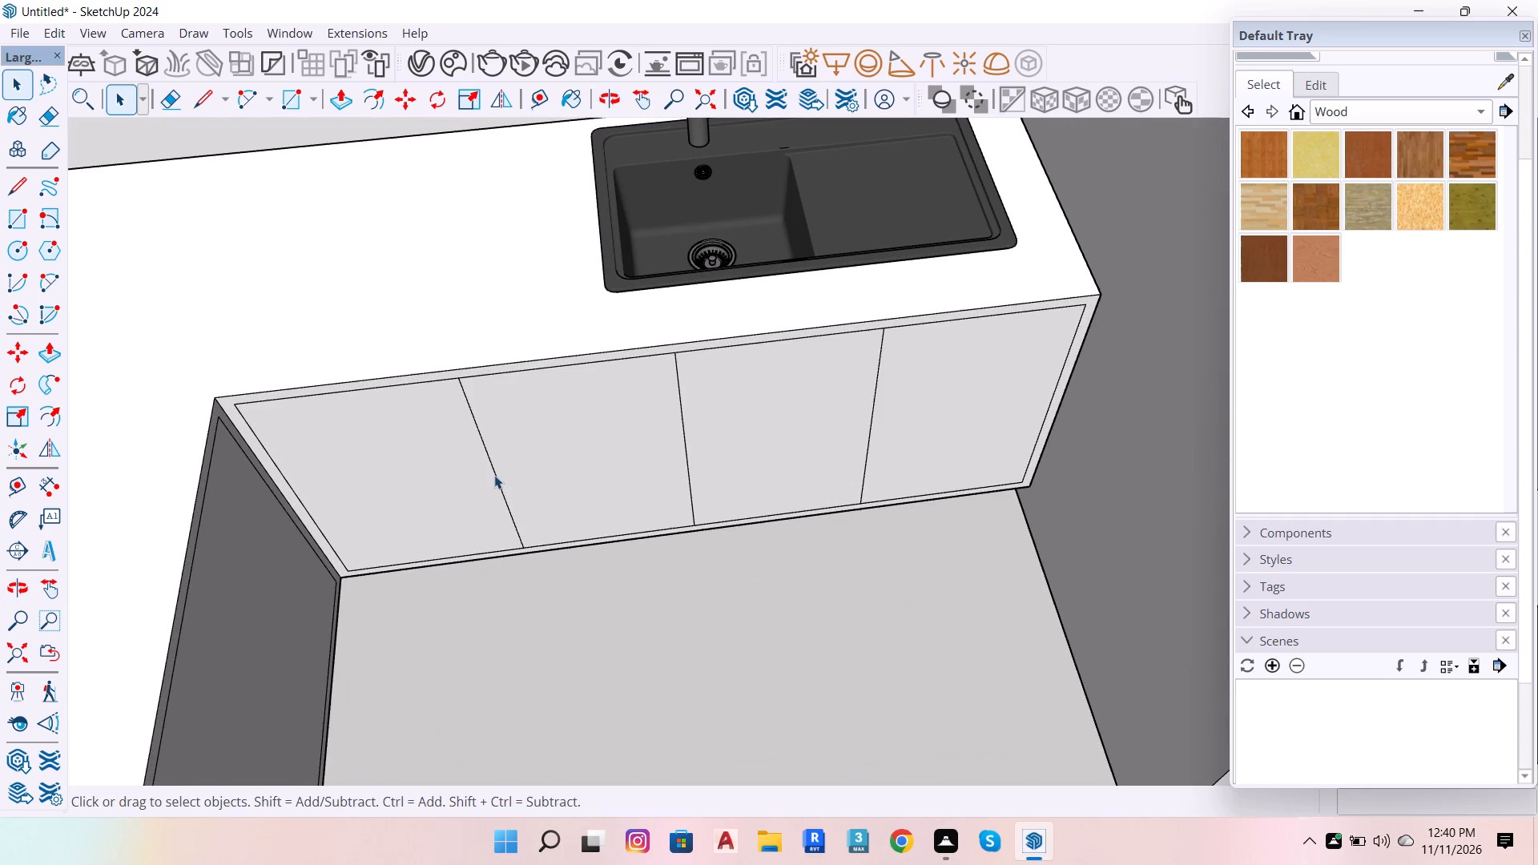
{"action": "left_click", "coordinate": [501, 483]}
{"action": "double_click", "coordinate": [504, 489]}
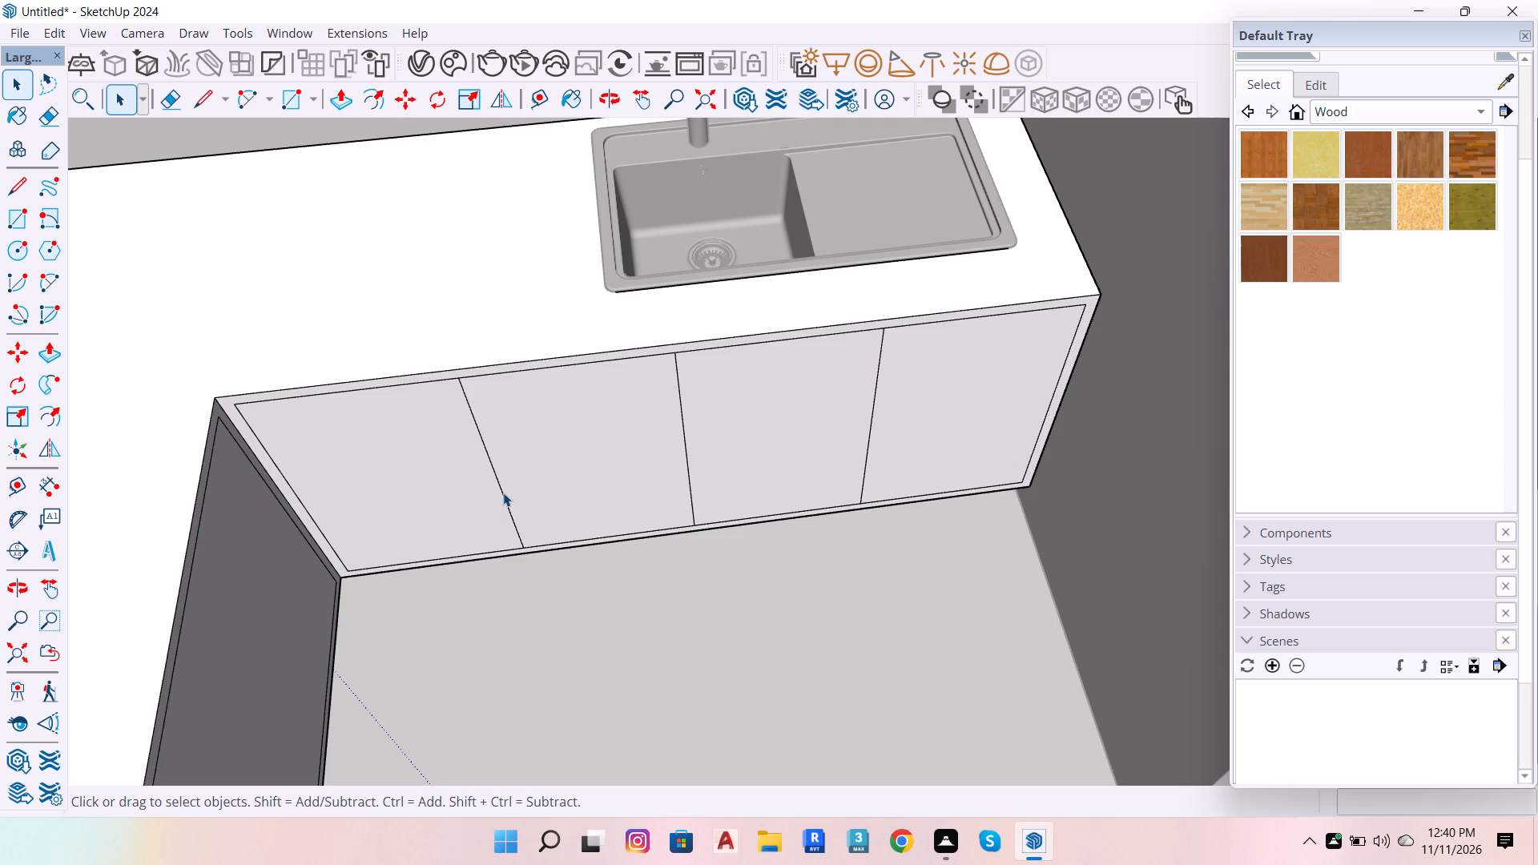
{"action": "left_click", "coordinate": [503, 493]}
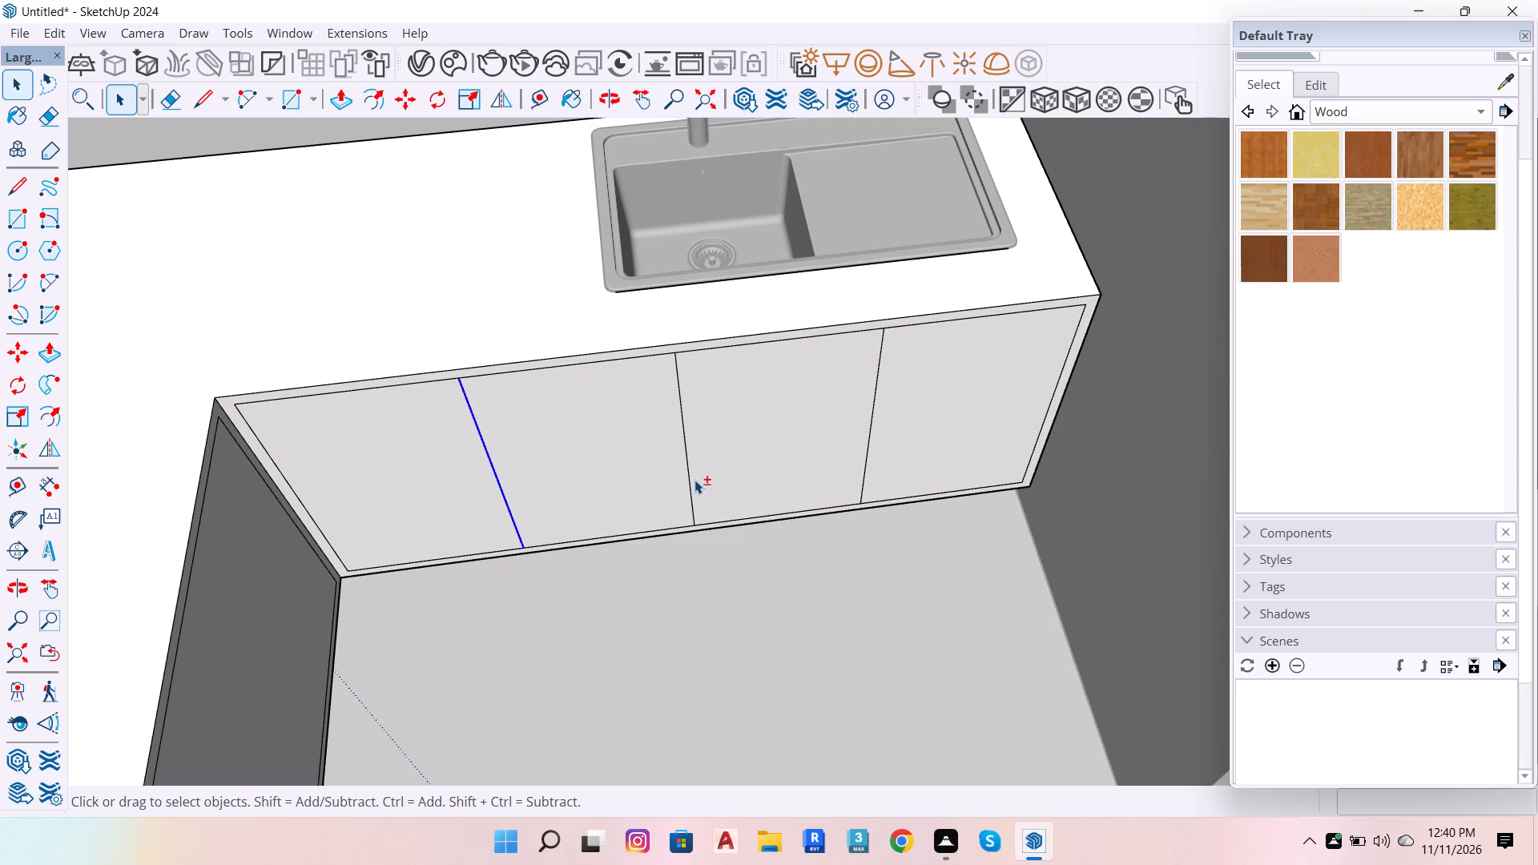
{"action": "left_click", "coordinate": [687, 484], "text": "shift"}
{"action": "left_click", "coordinate": [689, 494], "text": "shift"}
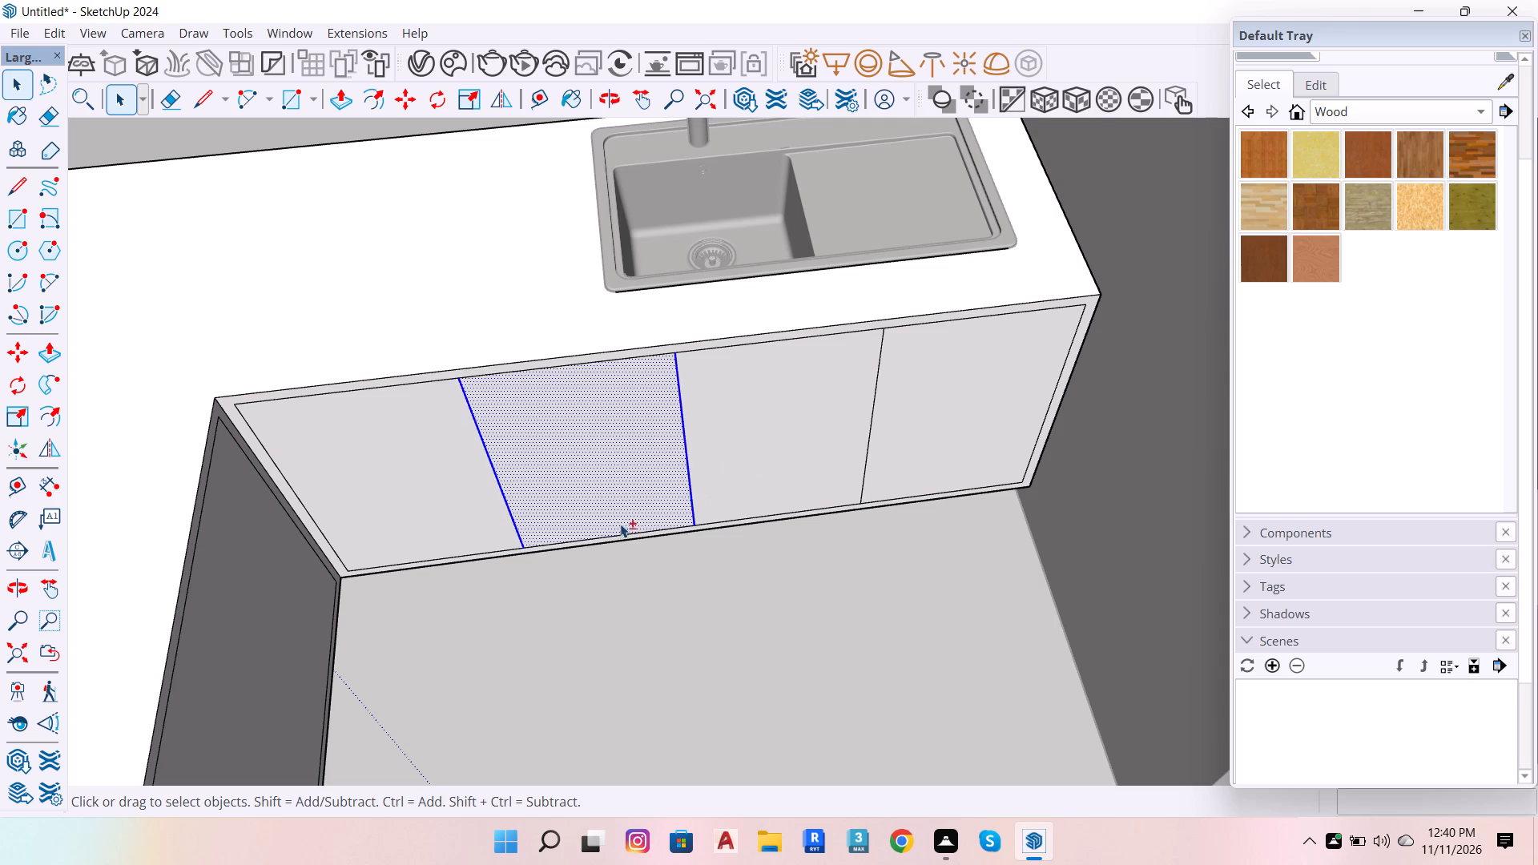
{"action": "left_click", "coordinate": [617, 510], "text": "shift"}
{"action": "left_click", "coordinate": [868, 450], "text": "shift"}
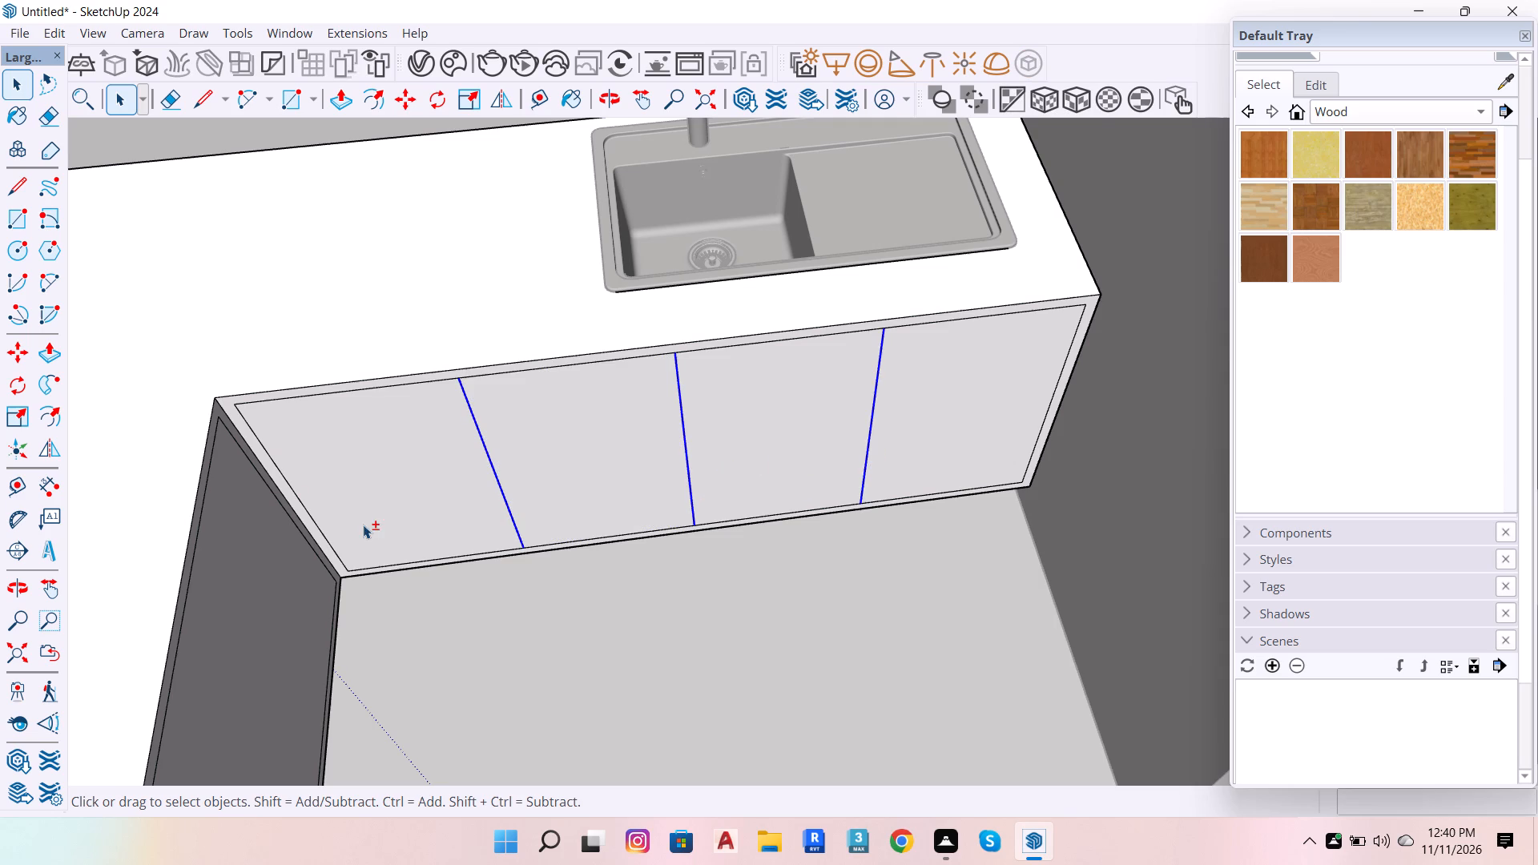
{"action": "left_click", "coordinate": [334, 546], "text": "shift"}
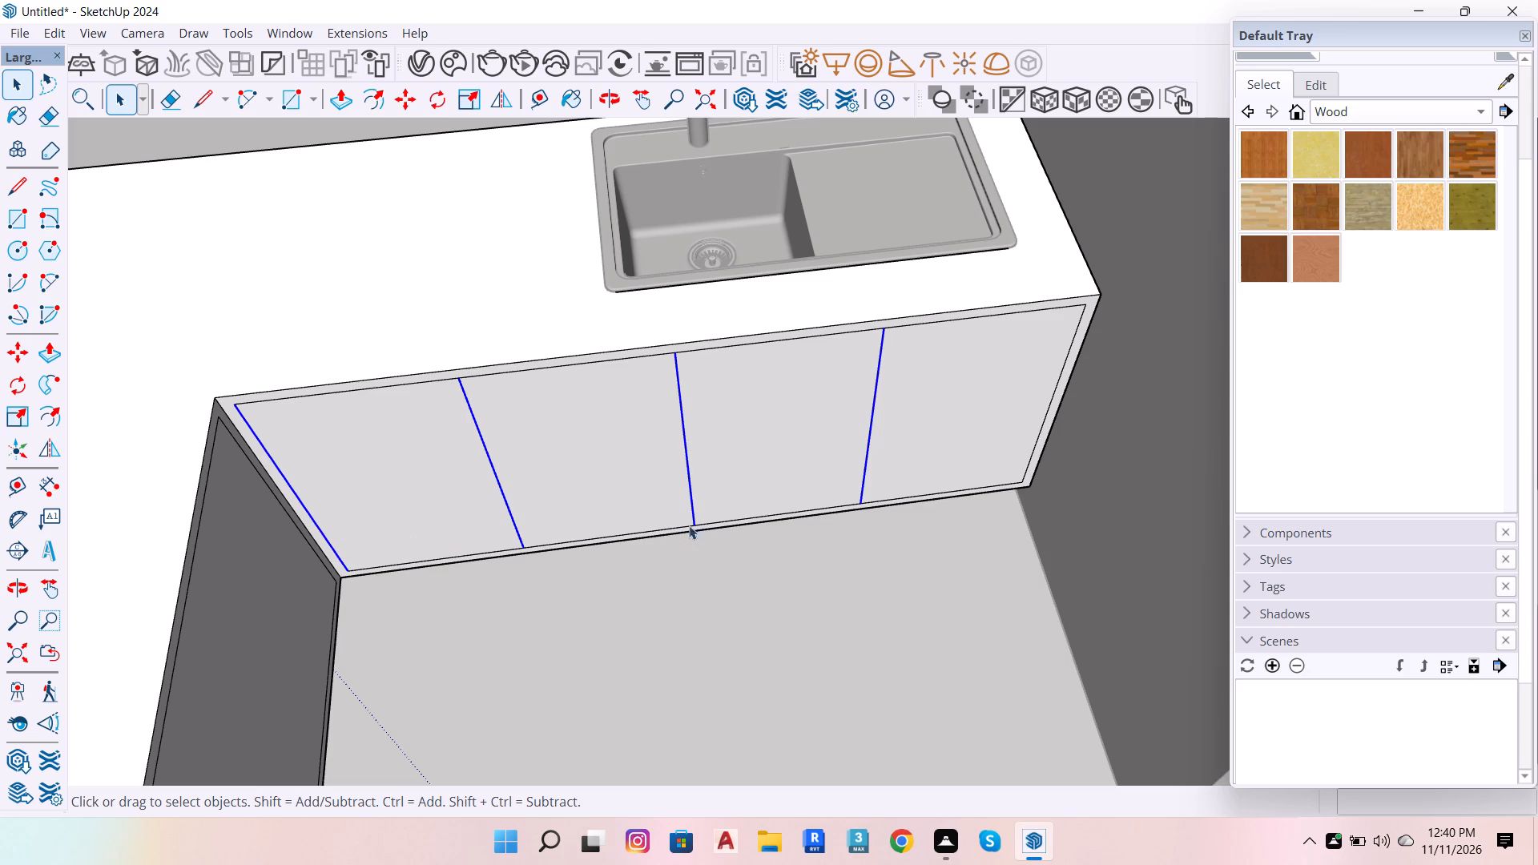
{"action": "key", "text": "m"}
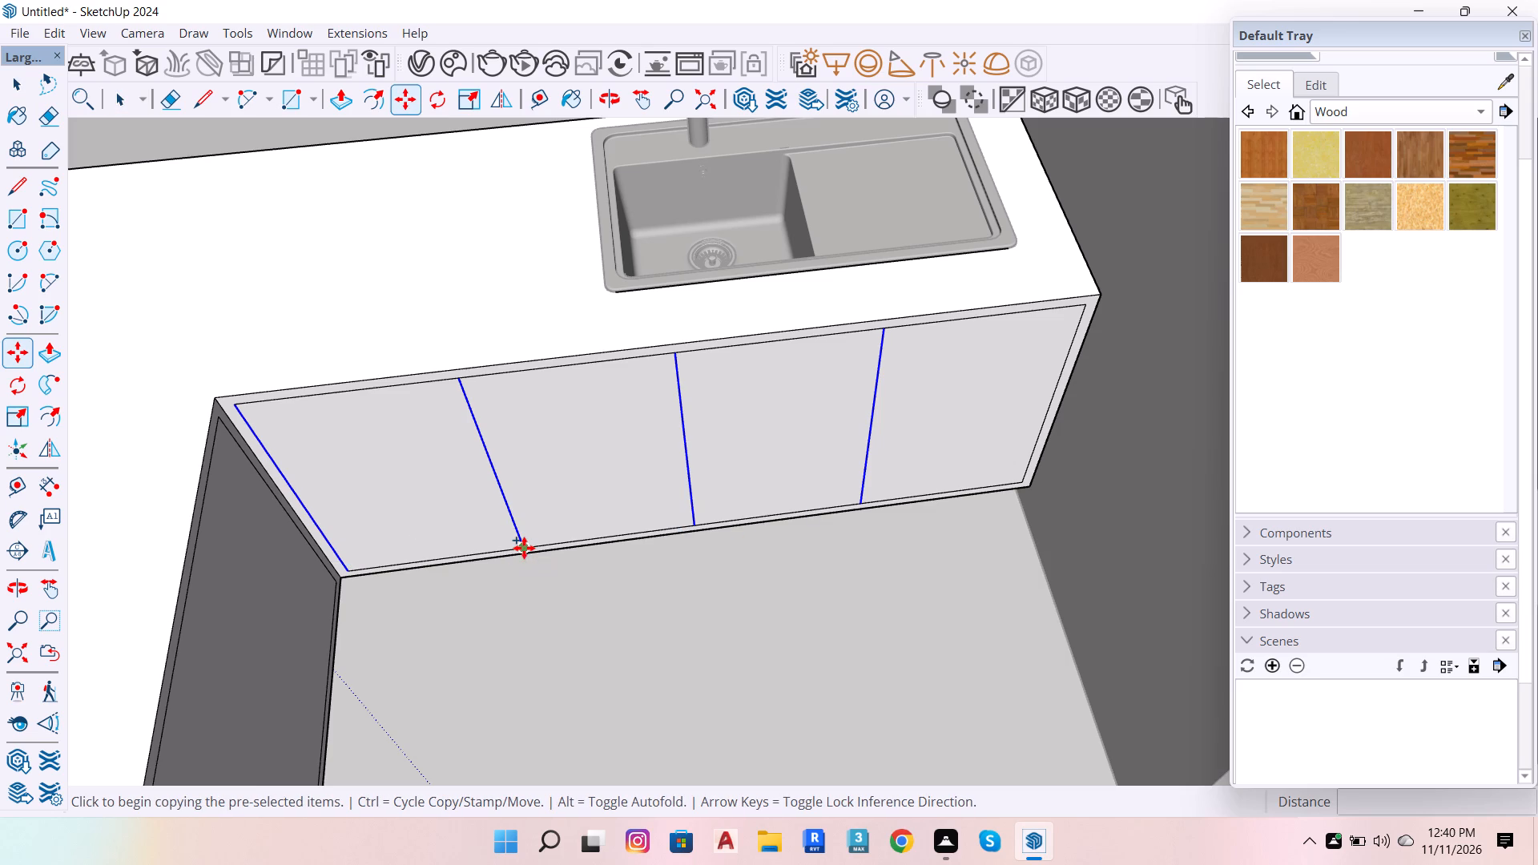
{"action": "scroll", "coordinate": [524, 548], "scroll_direction": "up", "scroll_amount": 6}
{"action": "left_click", "coordinate": [524, 548]}
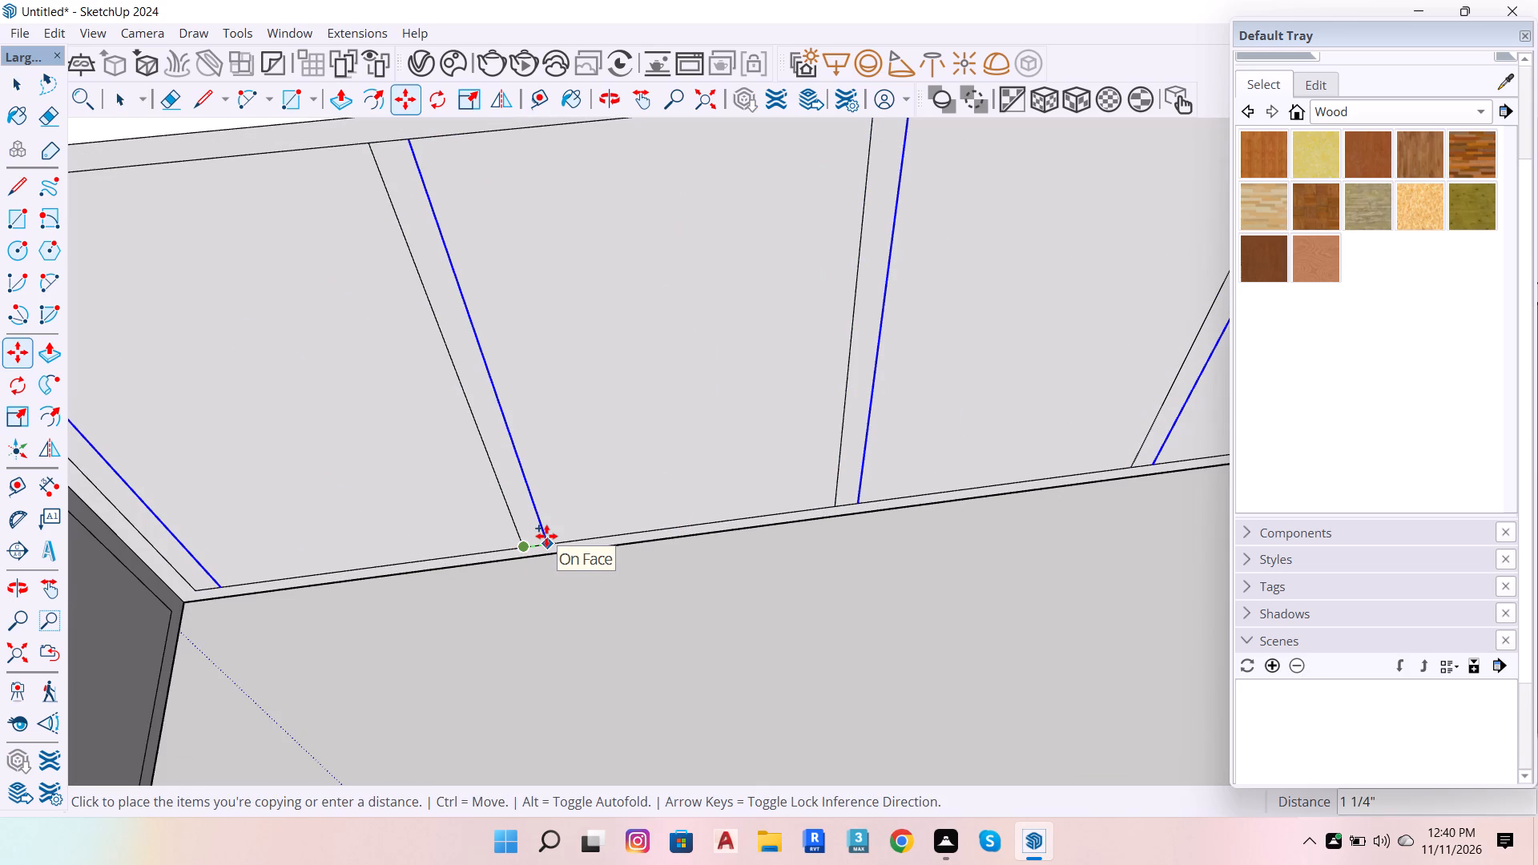
{"action": "type", "text": ".4"}
{"action": "key", "text": "Return"}
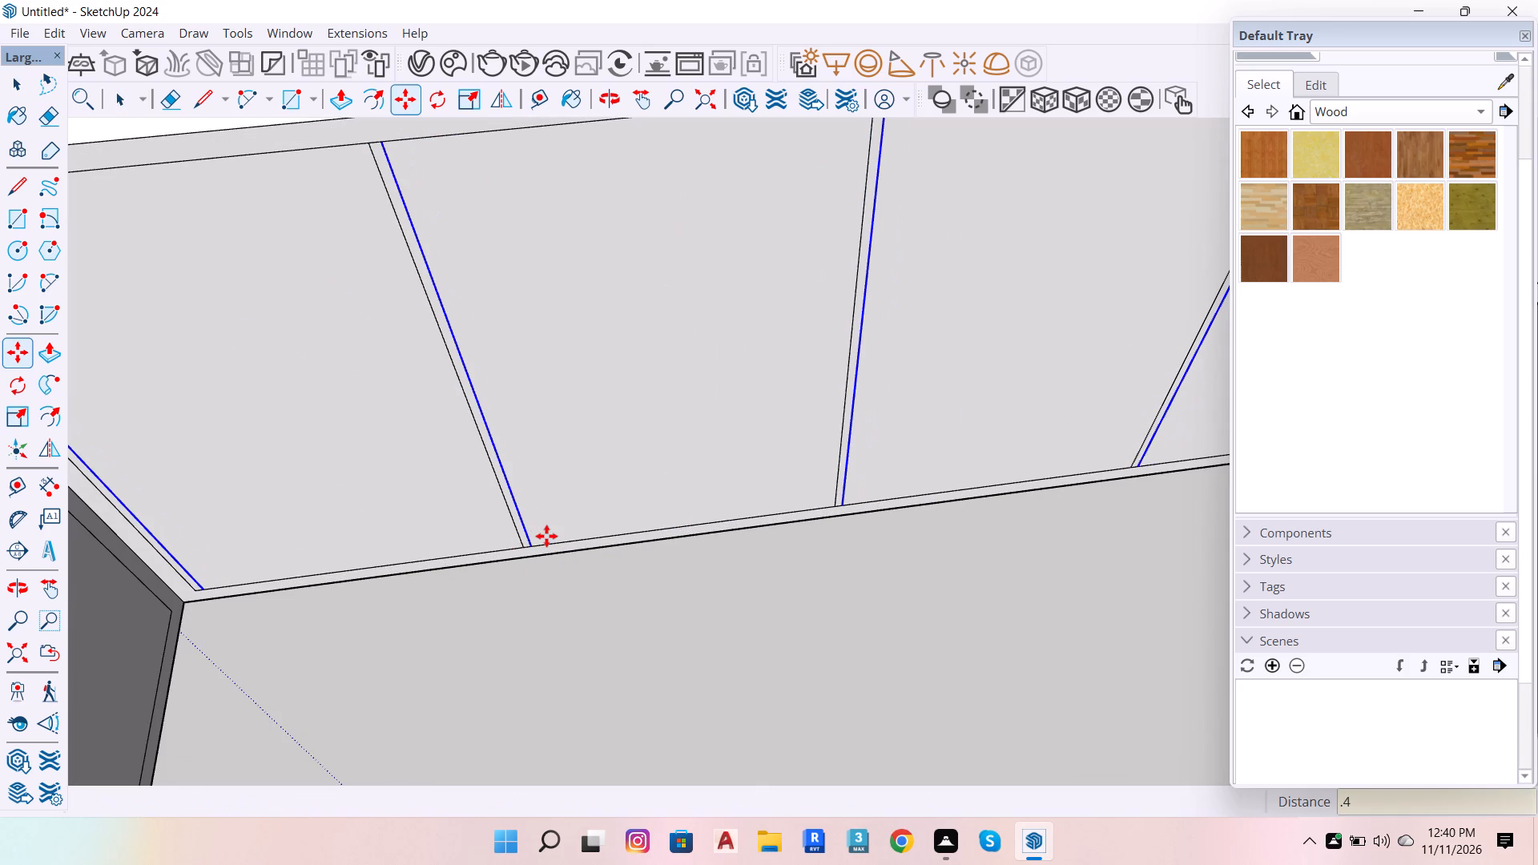
Copy the four offset vertical lines 0.8" back the other way, onto the opposite side of the original lines.
{"action": "left_click", "coordinate": [530, 545]}
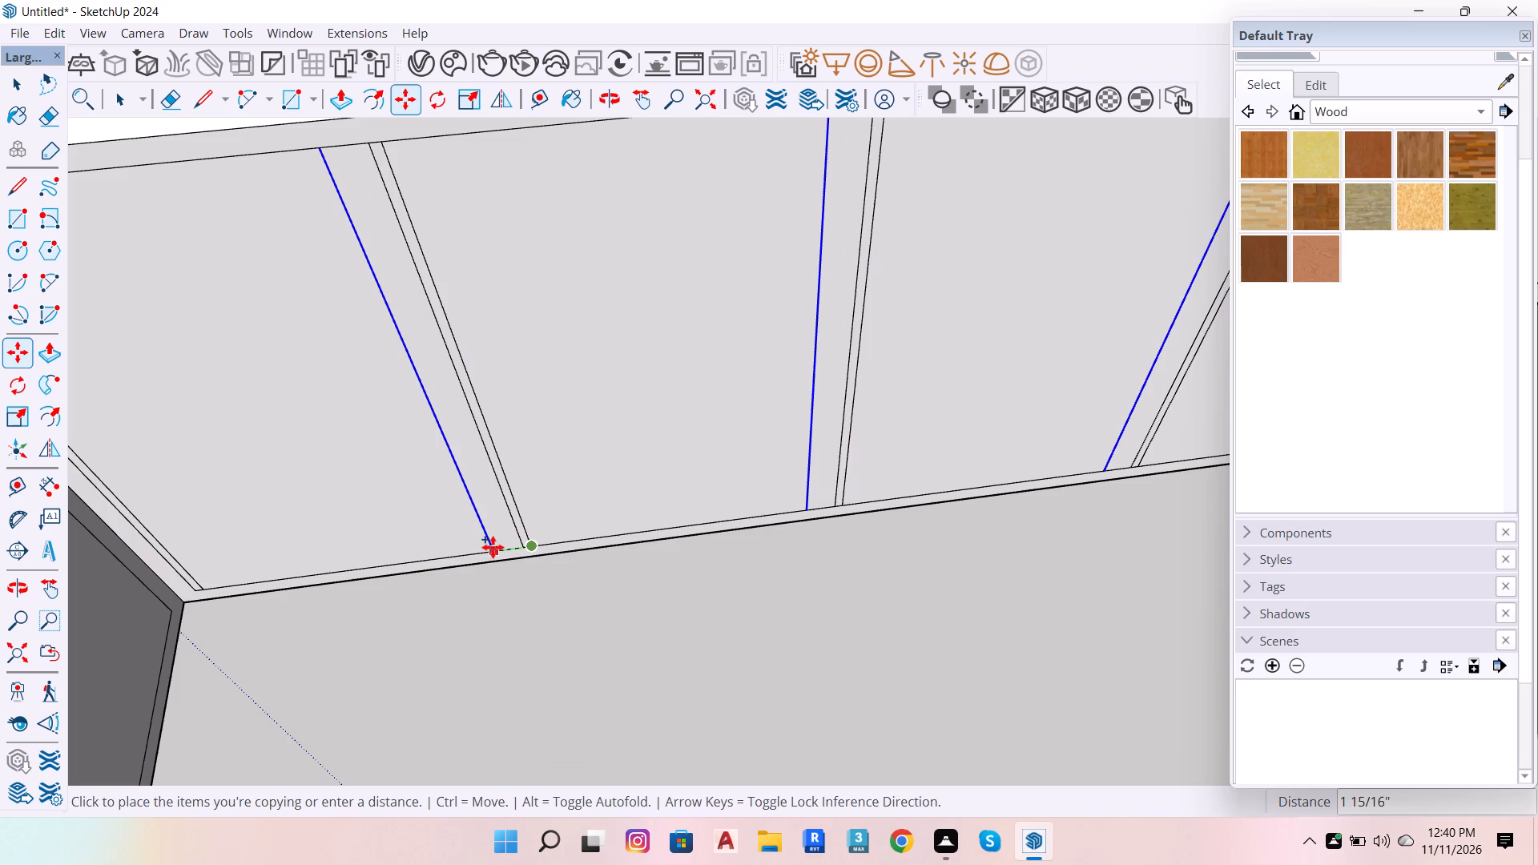
{"action": "type", "text": ".8"}
{"action": "key", "text": "Return"}
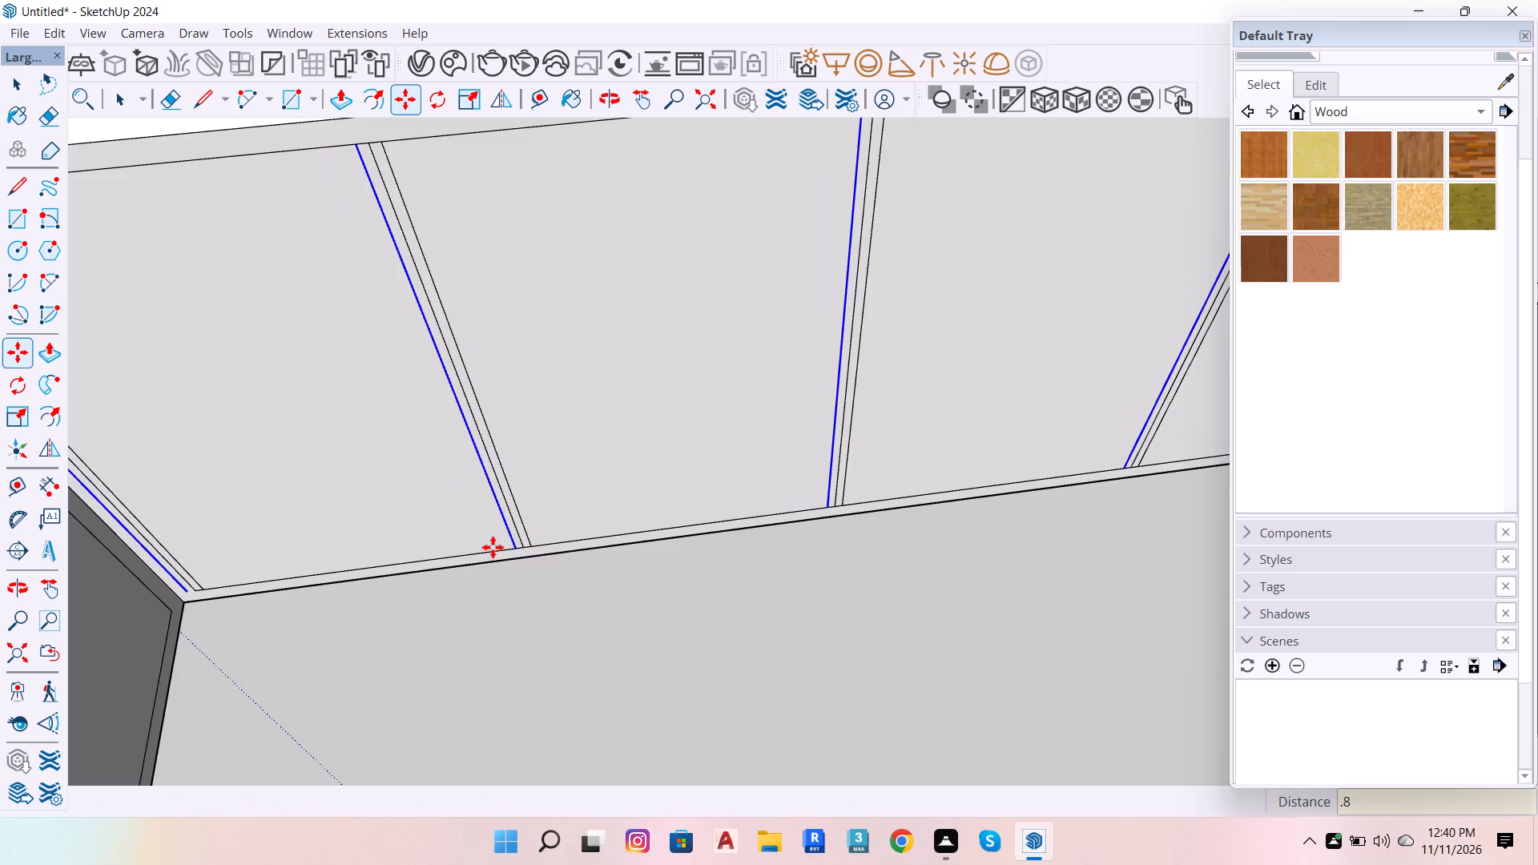
{"action": "key", "text": "space"}
At the first panel's outer side, erase the original edge, the outermost copy and the leftover edge stubs, keeping the inner copy.
{"action": "scroll", "coordinate": [30, 574], "scroll_direction": "up", "scroll_amount": 8}
{"action": "scroll", "coordinate": [187, 593], "scroll_direction": "up", "scroll_amount": 14}
{"action": "key", "text": "e"}
{"action": "left_click_drag", "start_coordinate": [163, 569], "coordinate": [188, 539]}
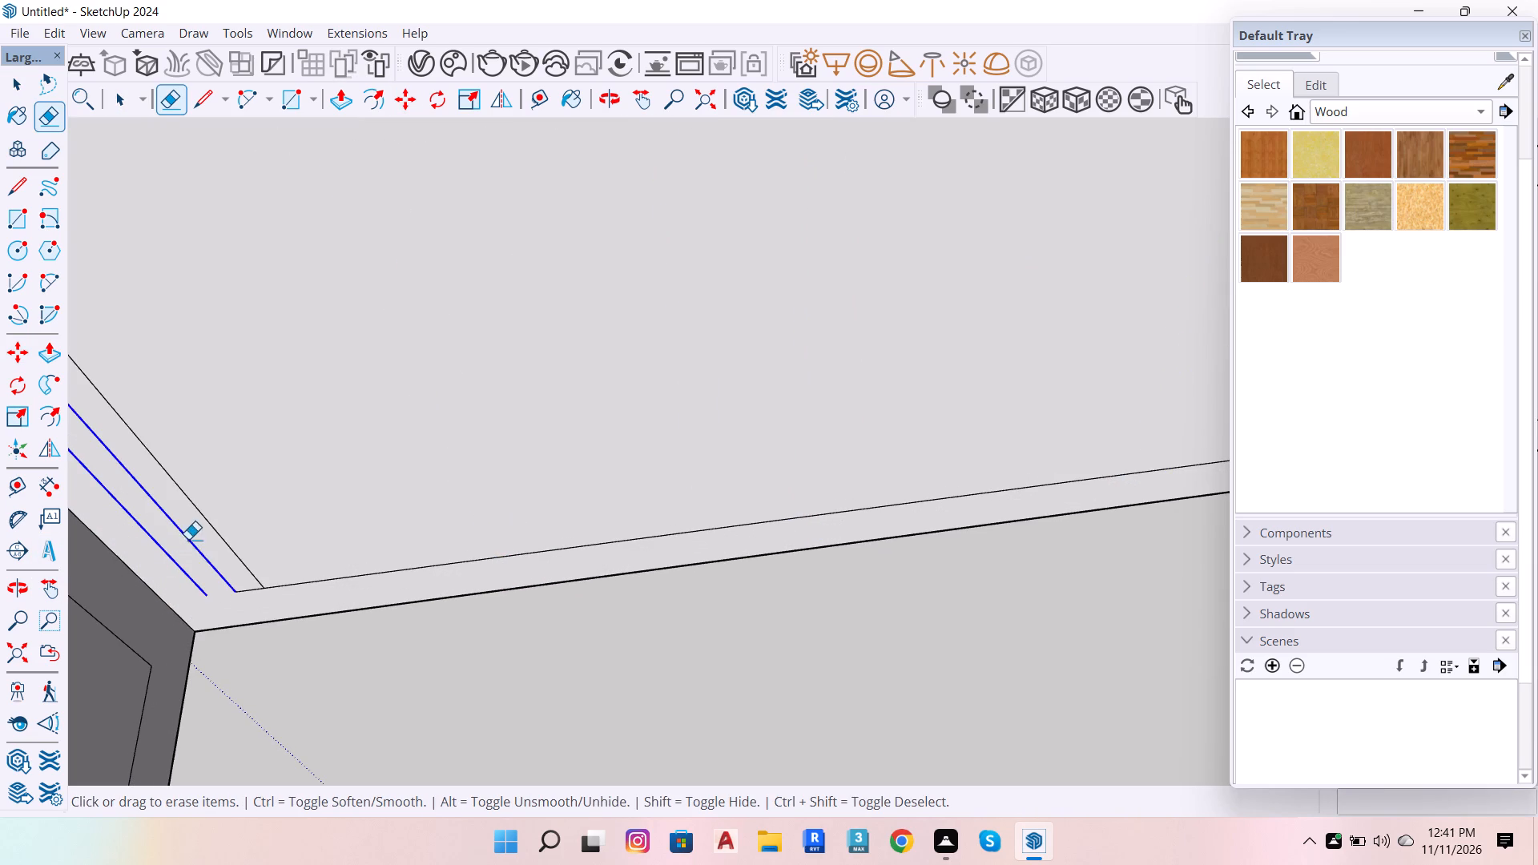
{"action": "left_click_drag", "start_coordinate": [188, 539], "coordinate": [240, 589]}
{"action": "scroll", "coordinate": [392, 636], "scroll_direction": "down", "scroll_amount": 13}
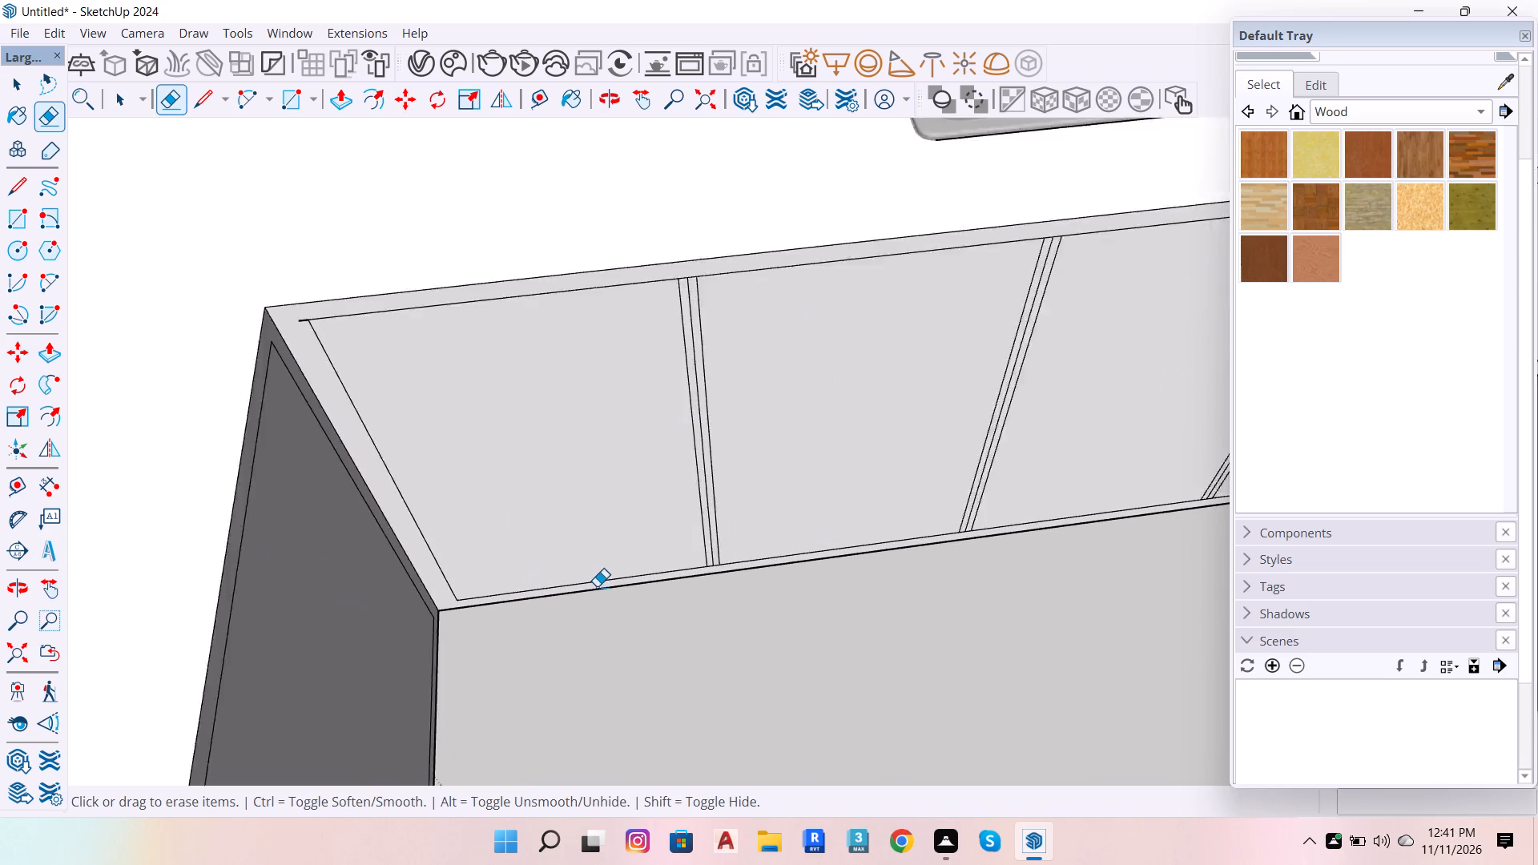
{"action": "scroll", "coordinate": [597, 586], "scroll_direction": "down", "scroll_amount": 6}
{"action": "scroll", "coordinate": [448, 501], "scroll_direction": "up", "scroll_amount": 14}
{"action": "left_click_drag", "start_coordinate": [401, 368], "coordinate": [406, 377]}
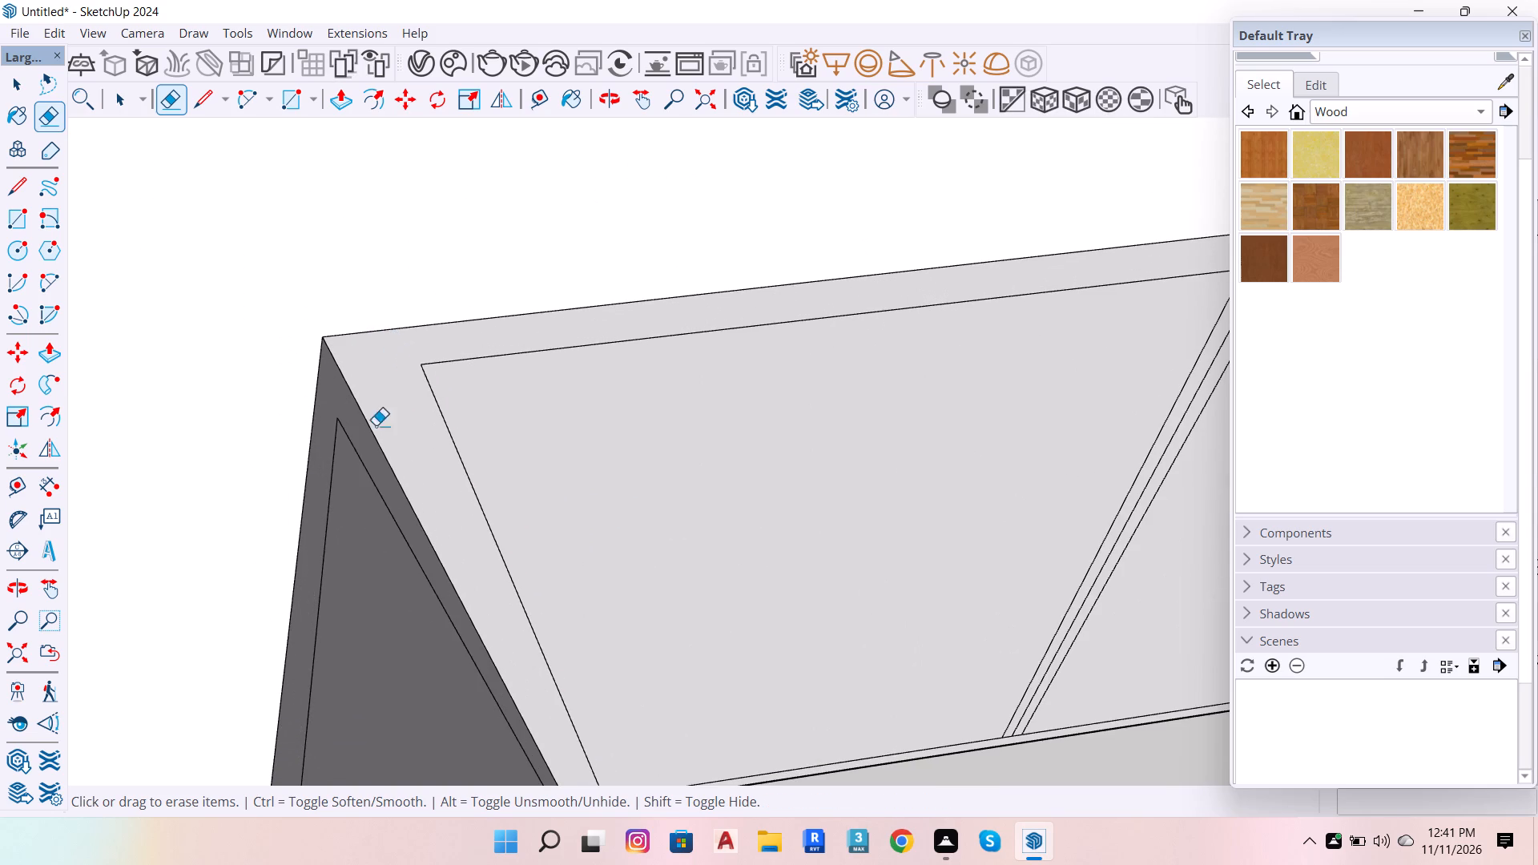
Erase the centre line and the short top and bottom connecting edges between the first and second cabinet panels.
{"action": "scroll", "coordinate": [298, 473], "scroll_direction": "down", "scroll_amount": 8}
{"action": "scroll", "coordinate": [890, 314], "scroll_direction": "up", "scroll_amount": 14}
{"action": "left_click_drag", "start_coordinate": [837, 414], "coordinate": [807, 424]}
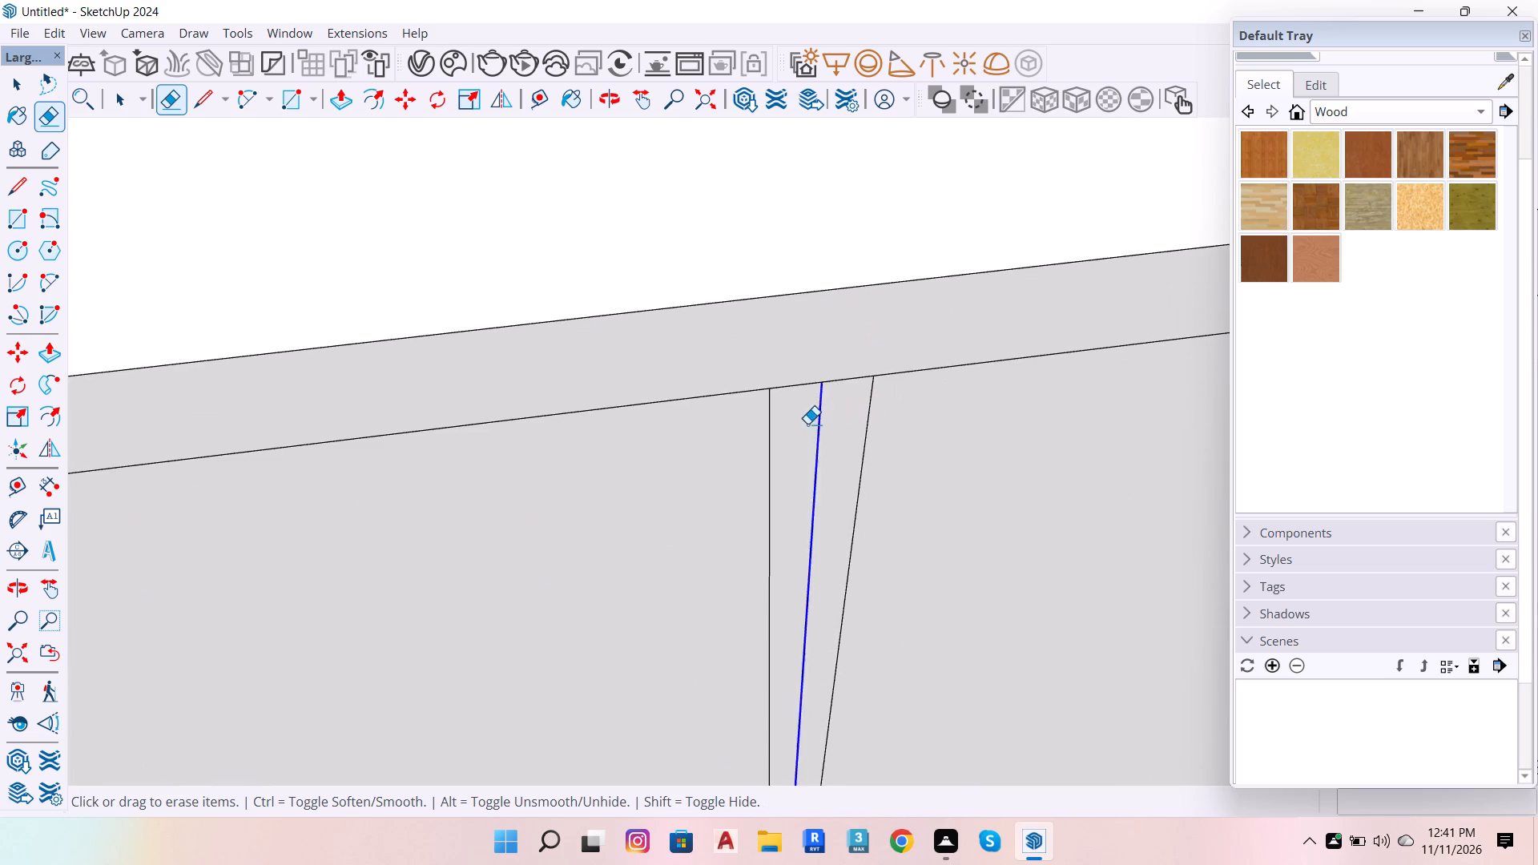
{"action": "left_click_drag", "start_coordinate": [807, 424], "coordinate": [798, 410]}
{"action": "left_click_drag", "start_coordinate": [791, 373], "coordinate": [809, 392]}
{"action": "scroll", "coordinate": [894, 329], "scroll_direction": "down", "scroll_amount": 20}
{"action": "scroll", "coordinate": [894, 329], "scroll_direction": "down", "scroll_amount": 2}
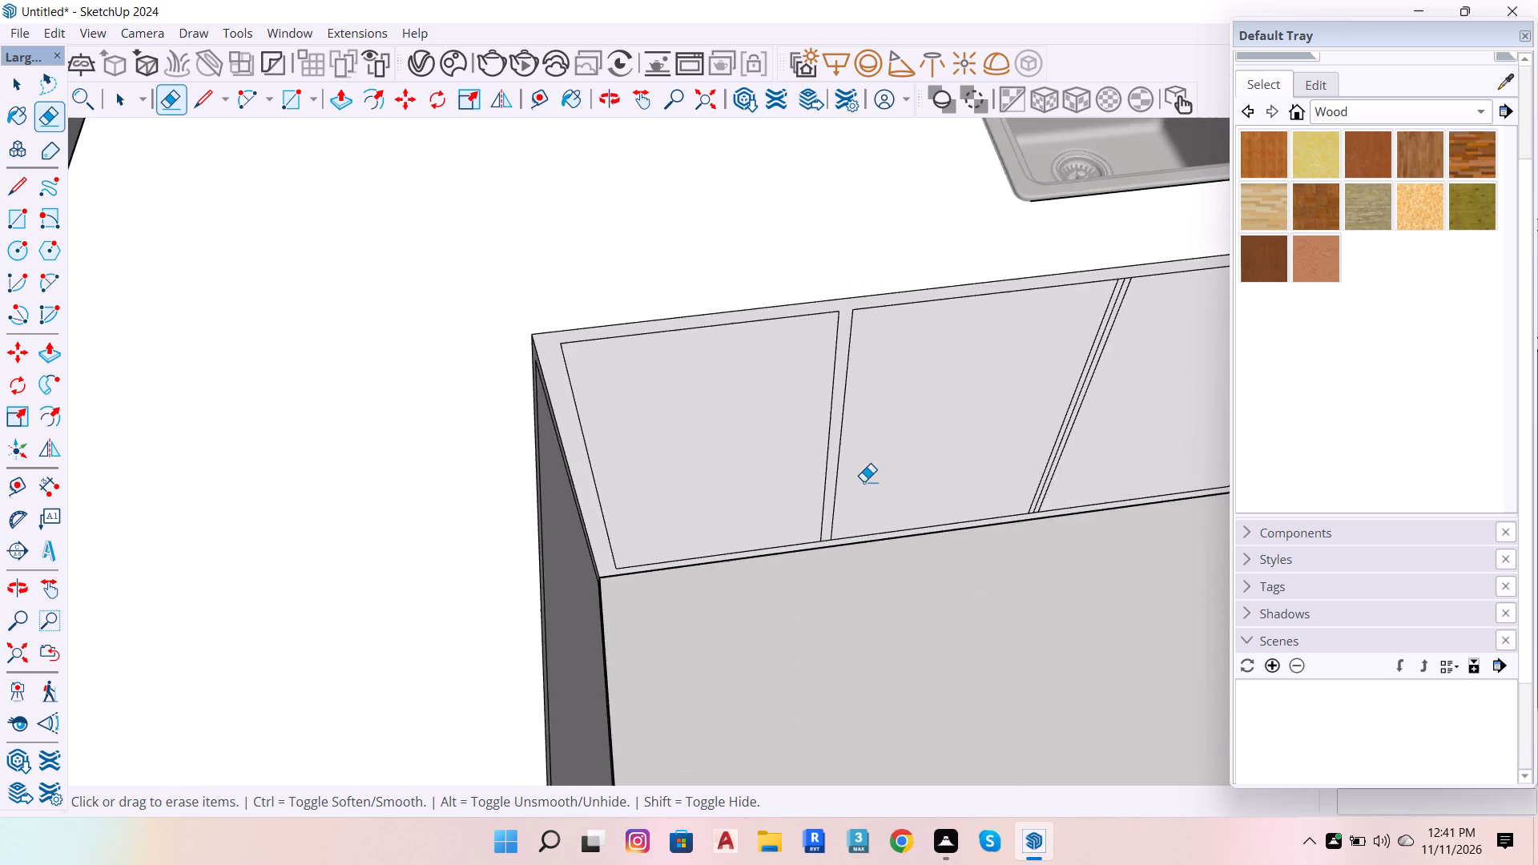
{"action": "scroll", "coordinate": [863, 488], "scroll_direction": "up", "scroll_amount": 7}
{"action": "scroll", "coordinate": [805, 588], "scroll_direction": "up", "scroll_amount": 8}
{"action": "left_click_drag", "start_coordinate": [789, 577], "coordinate": [783, 595]}
{"action": "scroll", "coordinate": [436, 525], "scroll_direction": "down", "scroll_amount": 10}
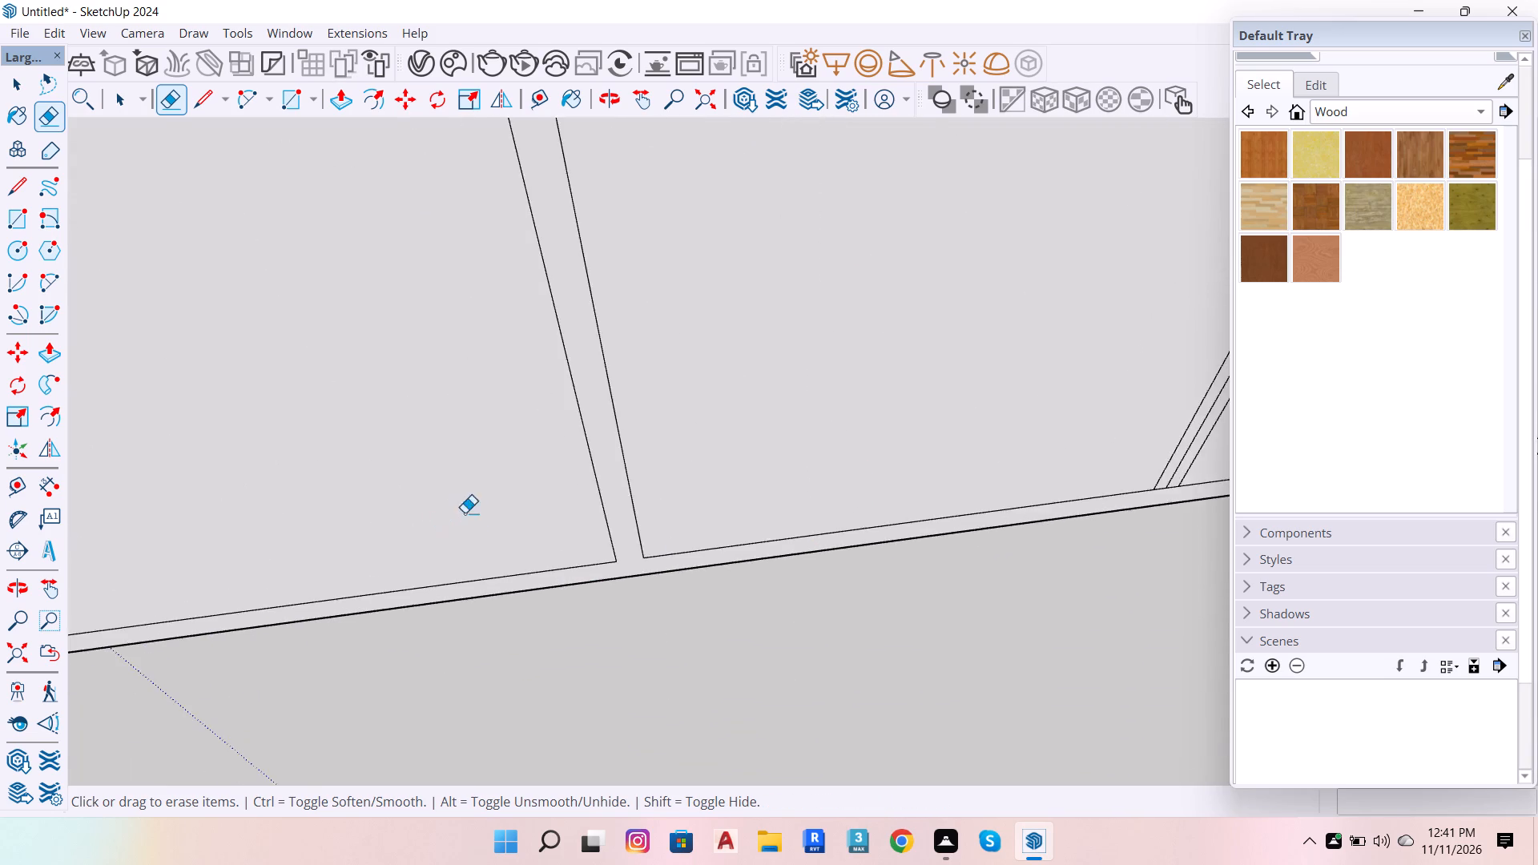
Erase the centre line and the short top and bottom connecting edges between the second and third cabinet panels.
{"action": "scroll", "coordinate": [465, 513], "scroll_direction": "down", "scroll_amount": 10}
{"action": "scroll", "coordinate": [695, 340], "scroll_direction": "up", "scroll_amount": 8}
{"action": "scroll", "coordinate": [784, 312], "scroll_direction": "down", "scroll_amount": 1}
{"action": "scroll", "coordinate": [784, 312], "scroll_direction": "up", "scroll_amount": 6}
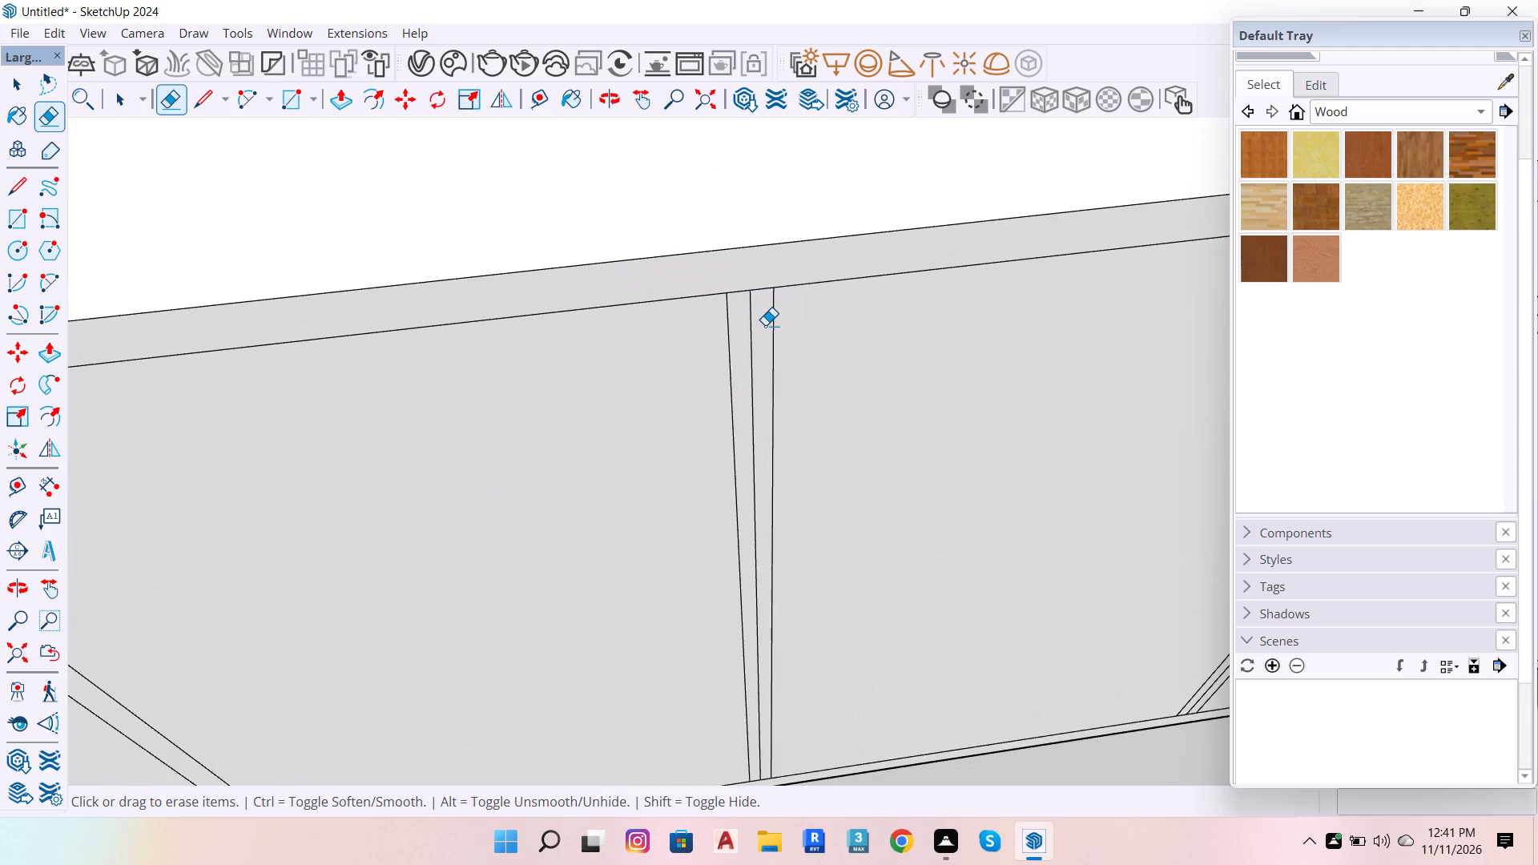
{"action": "left_click_drag", "start_coordinate": [764, 327], "coordinate": [746, 321]}
{"action": "left_click_drag", "start_coordinate": [741, 300], "coordinate": [741, 292]}
{"action": "scroll", "coordinate": [743, 291], "scroll_direction": "down", "scroll_amount": 13}
{"action": "scroll", "coordinate": [775, 545], "scroll_direction": "up", "scroll_amount": 15}
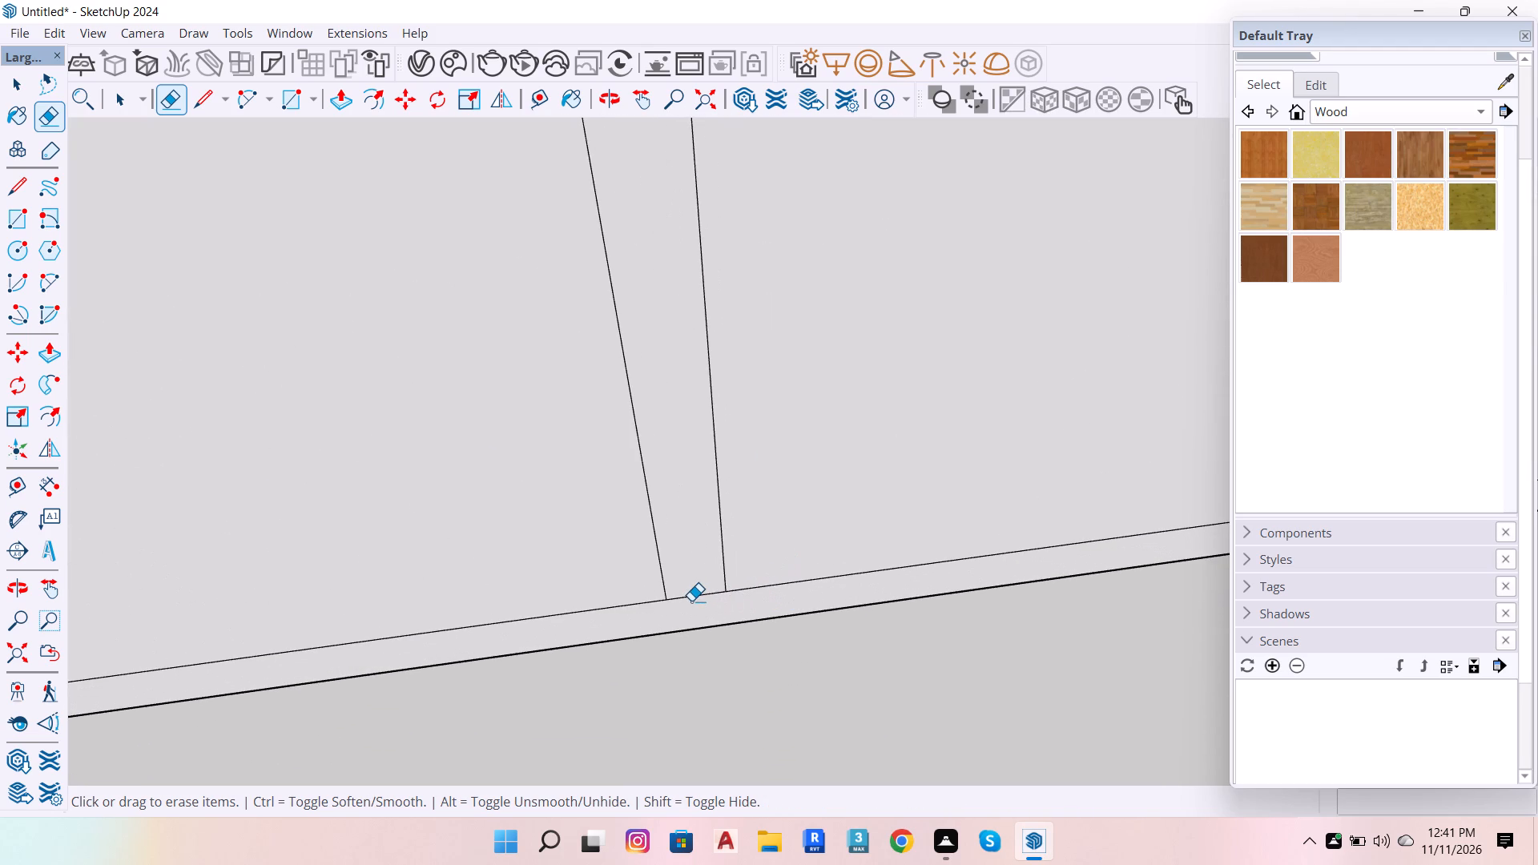
{"action": "left_click", "coordinate": [691, 601]}
{"action": "left_click", "coordinate": [691, 594]}
{"action": "scroll", "coordinate": [615, 669], "scroll_direction": "down", "scroll_amount": 19}
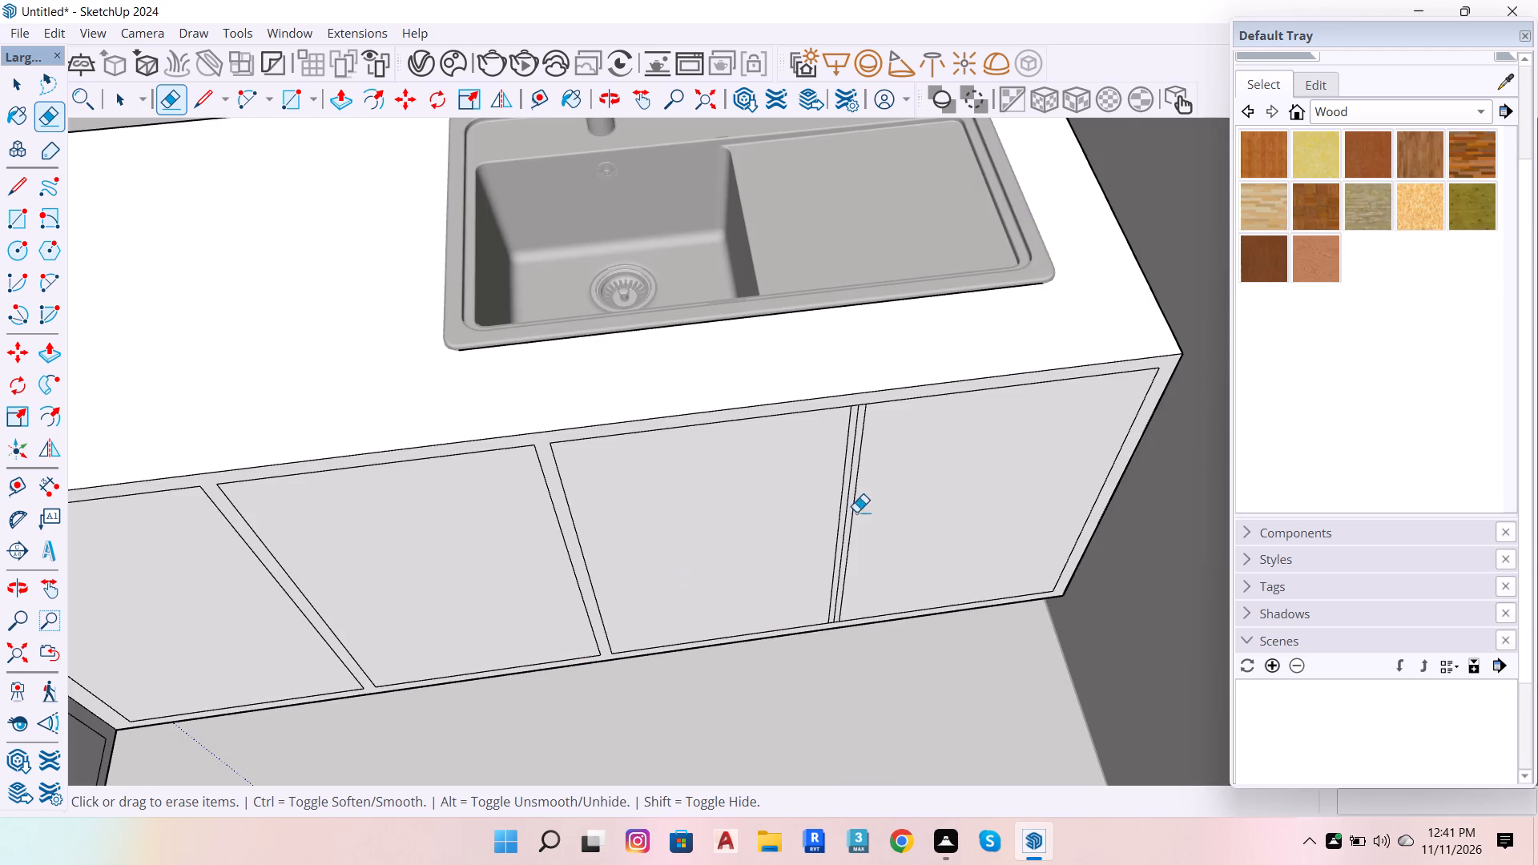
Erase the centre line and the short top and bottom connecting edges between the third and fourth cabinet panels.
{"action": "scroll", "coordinate": [922, 416], "scroll_direction": "up", "scroll_amount": 7}
{"action": "scroll", "coordinate": [821, 422], "scroll_direction": "up", "scroll_amount": 7}
{"action": "left_click_drag", "start_coordinate": [780, 408], "coordinate": [779, 408]}
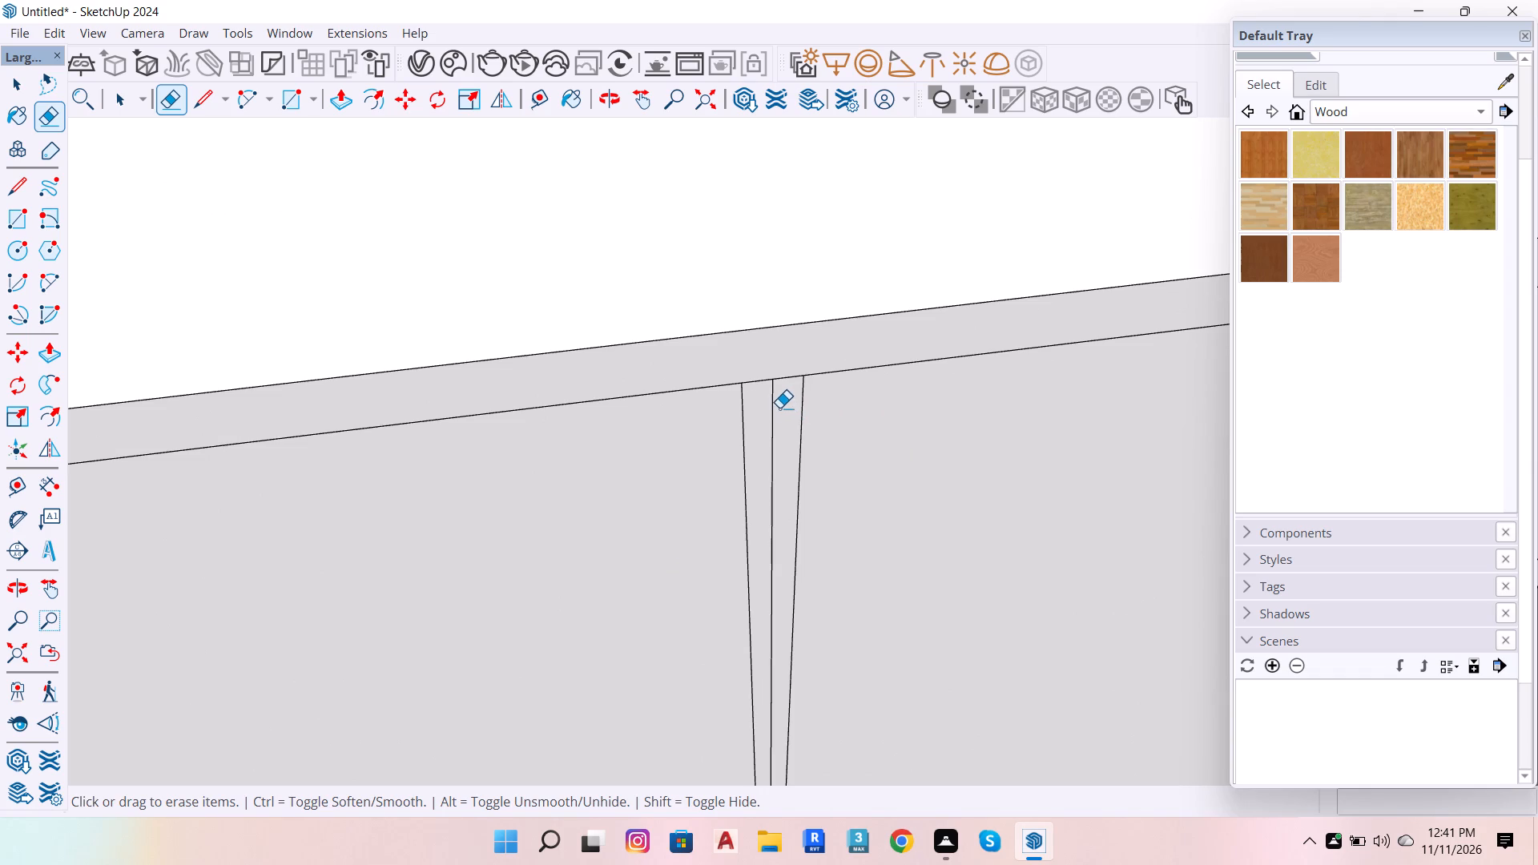
{"action": "left_click_drag", "start_coordinate": [779, 408], "coordinate": [772, 405]}
{"action": "left_click_drag", "start_coordinate": [767, 376], "coordinate": [767, 385]}
{"action": "scroll", "coordinate": [799, 368], "scroll_direction": "down", "scroll_amount": 9}
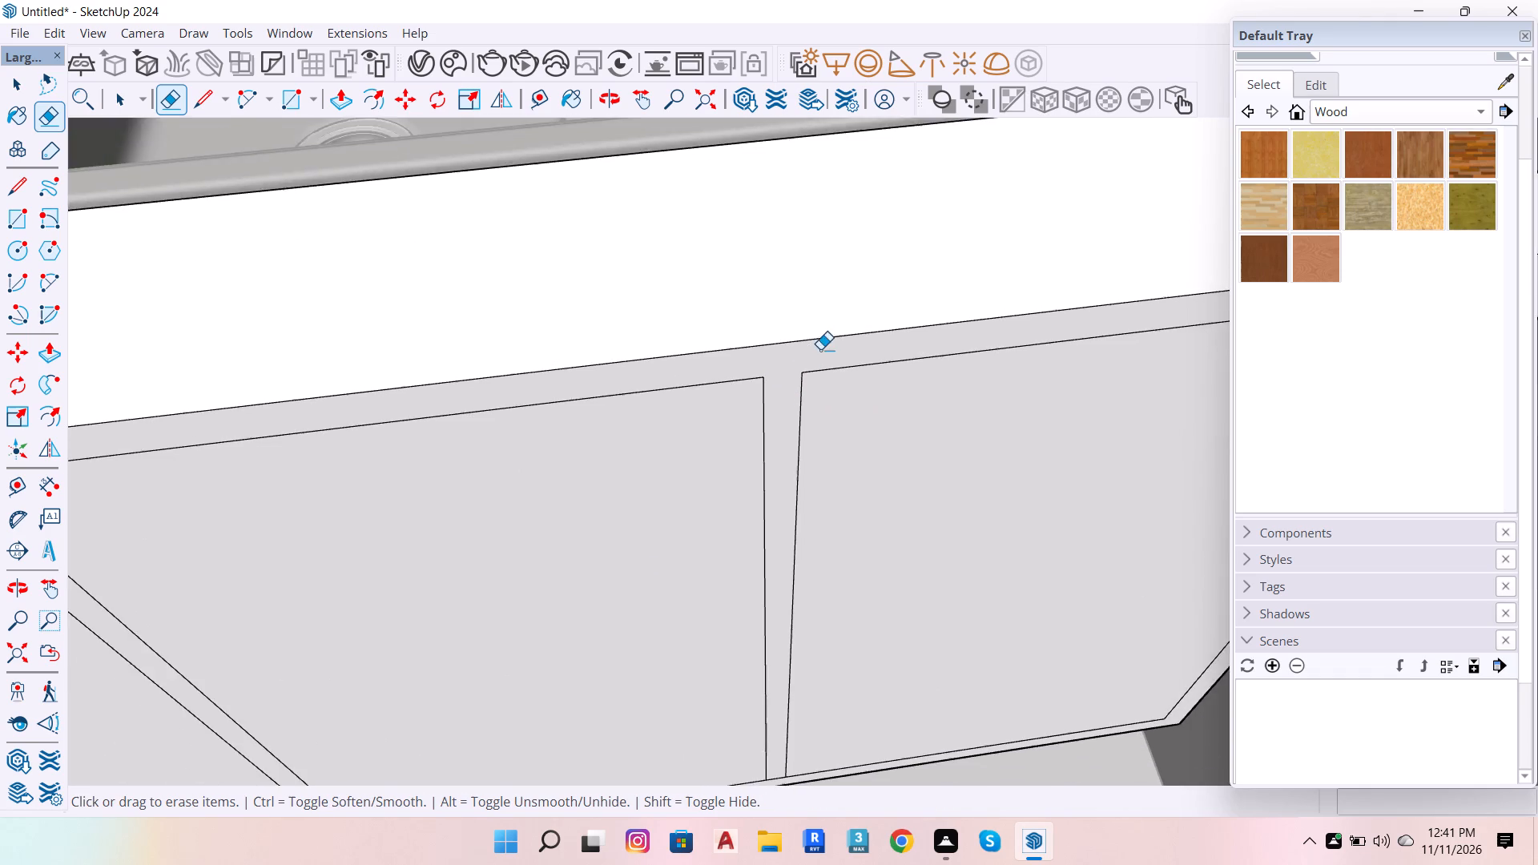
{"action": "scroll", "coordinate": [820, 349], "scroll_direction": "down", "scroll_amount": 5}
{"action": "scroll", "coordinate": [777, 707], "scroll_direction": "up", "scroll_amount": 8}
{"action": "scroll", "coordinate": [791, 618], "scroll_direction": "up", "scroll_amount": 8}
{"action": "left_click", "coordinate": [804, 637]}
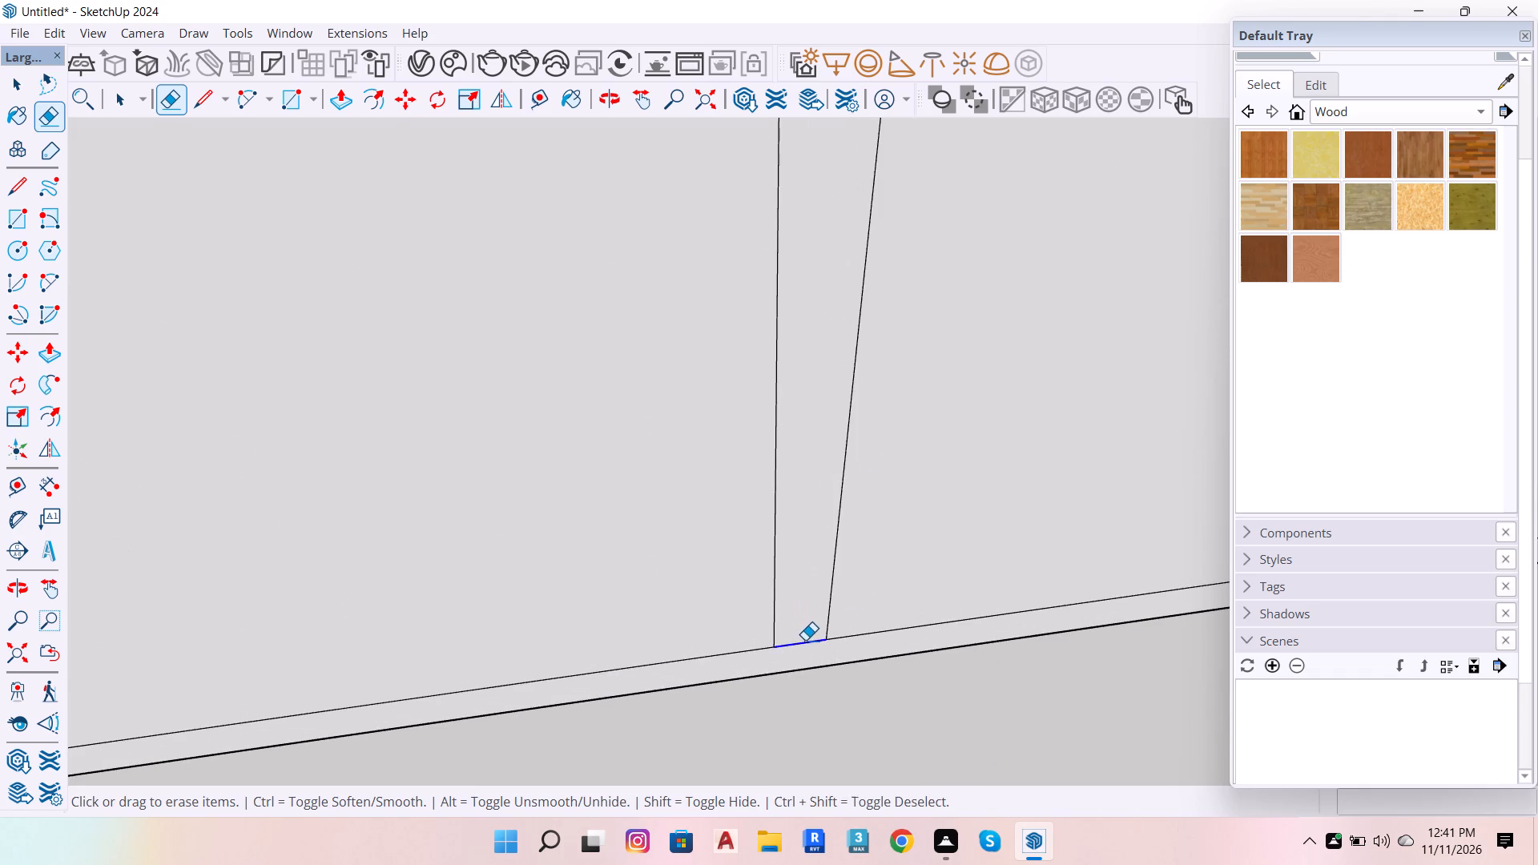
{"action": "scroll", "coordinate": [807, 584], "scroll_direction": "down", "scroll_amount": 5}
{"action": "key", "text": "space"}
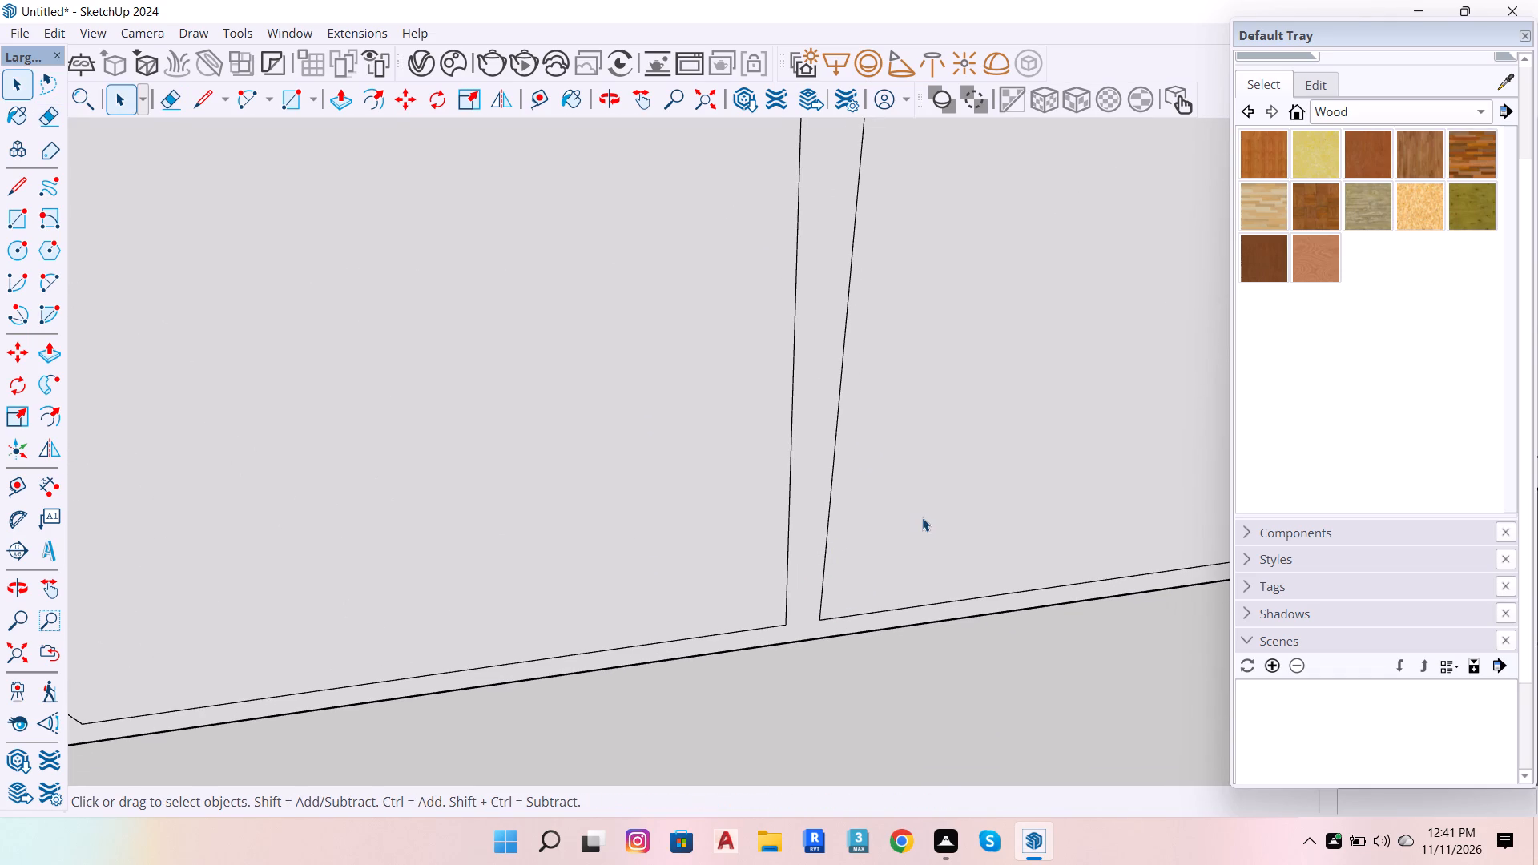
Push the continuous frame face around the four cabinet panels inward by 1".
{"action": "scroll", "coordinate": [922, 517], "scroll_direction": "down", "scroll_amount": 7}
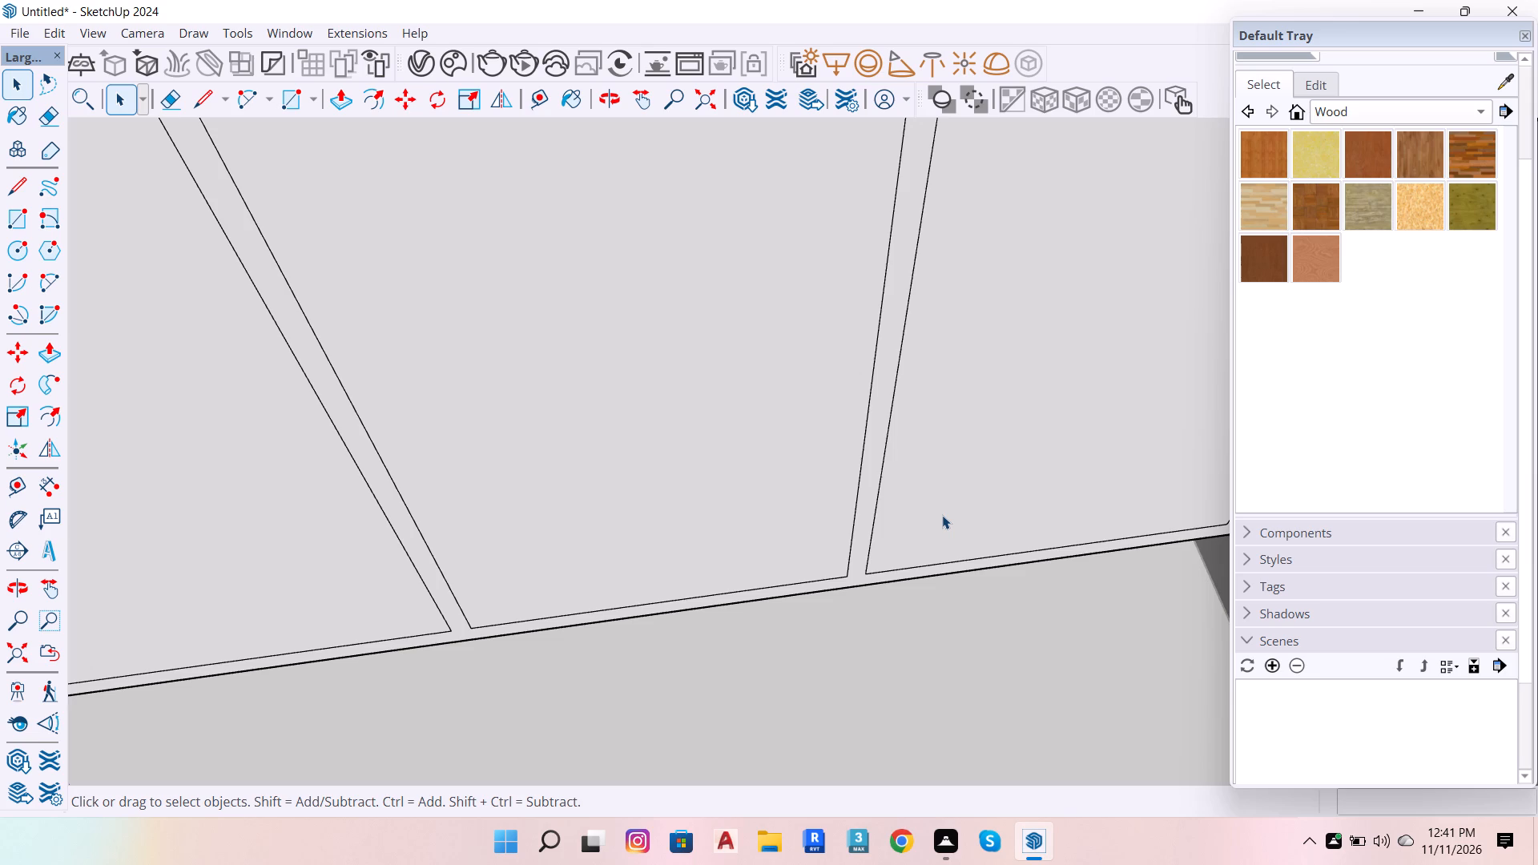
{"action": "scroll", "coordinate": [914, 530], "scroll_direction": "down", "scroll_amount": 12}
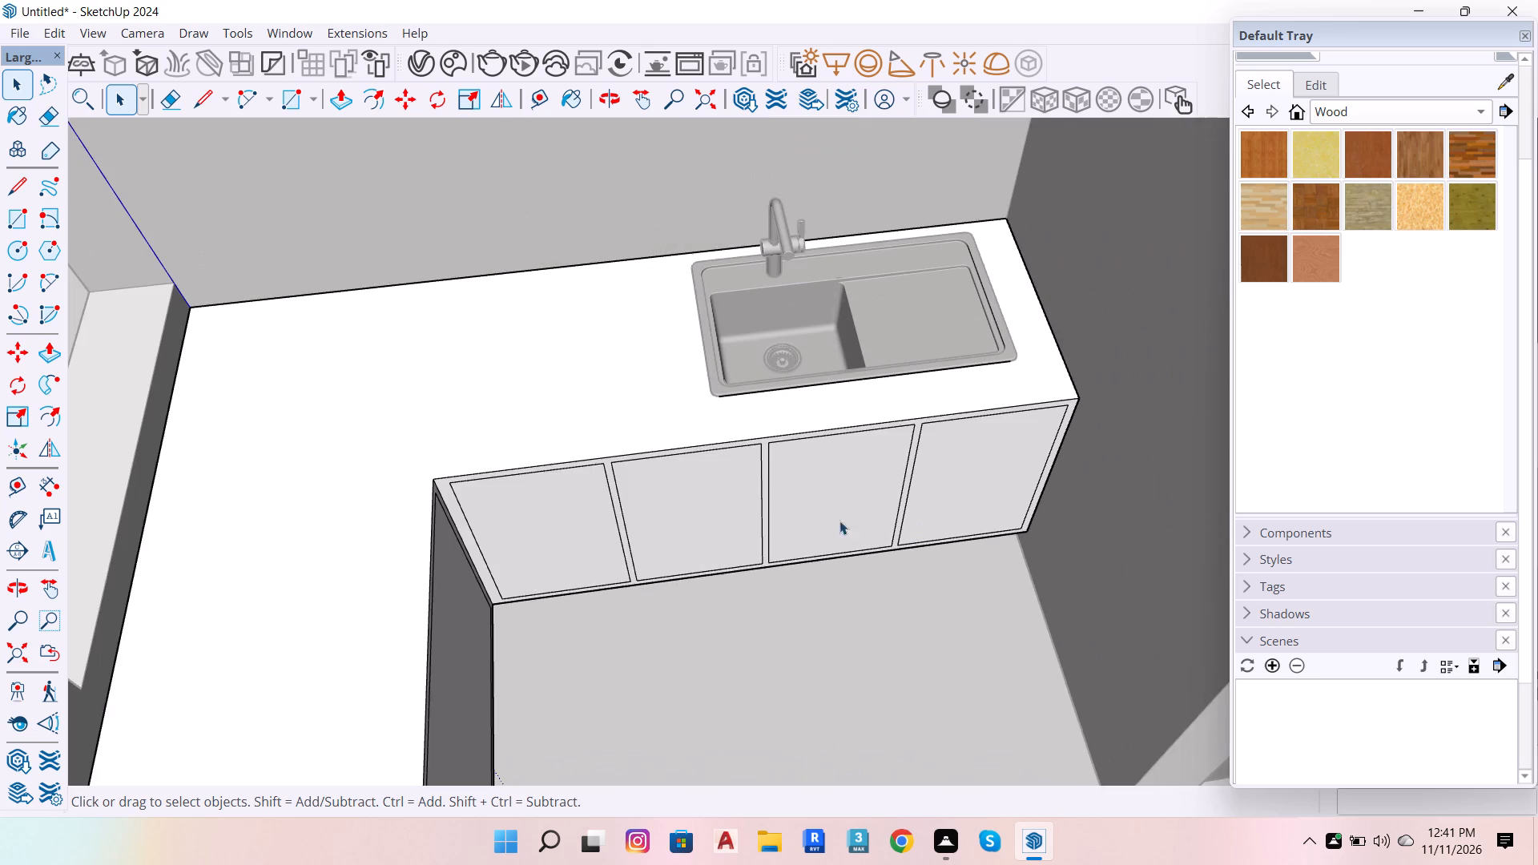
{"action": "scroll", "coordinate": [473, 469], "scroll_direction": "up", "scroll_amount": 7}
{"action": "scroll", "coordinate": [440, 433], "scroll_direction": "down", "scroll_amount": 13}
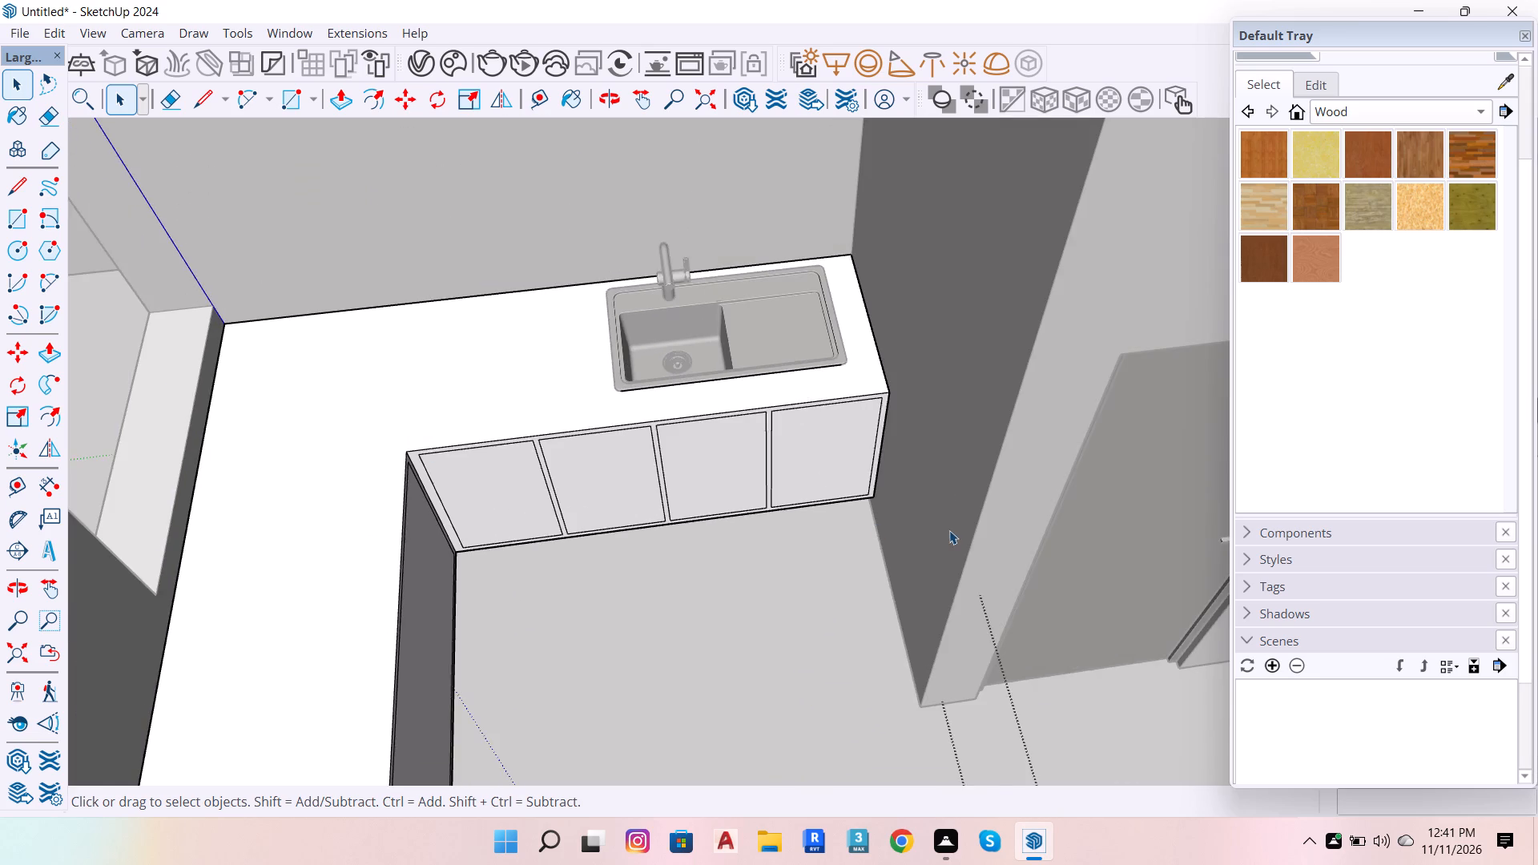
{"action": "scroll", "coordinate": [949, 530], "scroll_direction": "up", "scroll_amount": 6}
{"action": "scroll", "coordinate": [781, 312], "scroll_direction": "up", "scroll_amount": 5}
{"action": "left_click", "coordinate": [759, 322]}
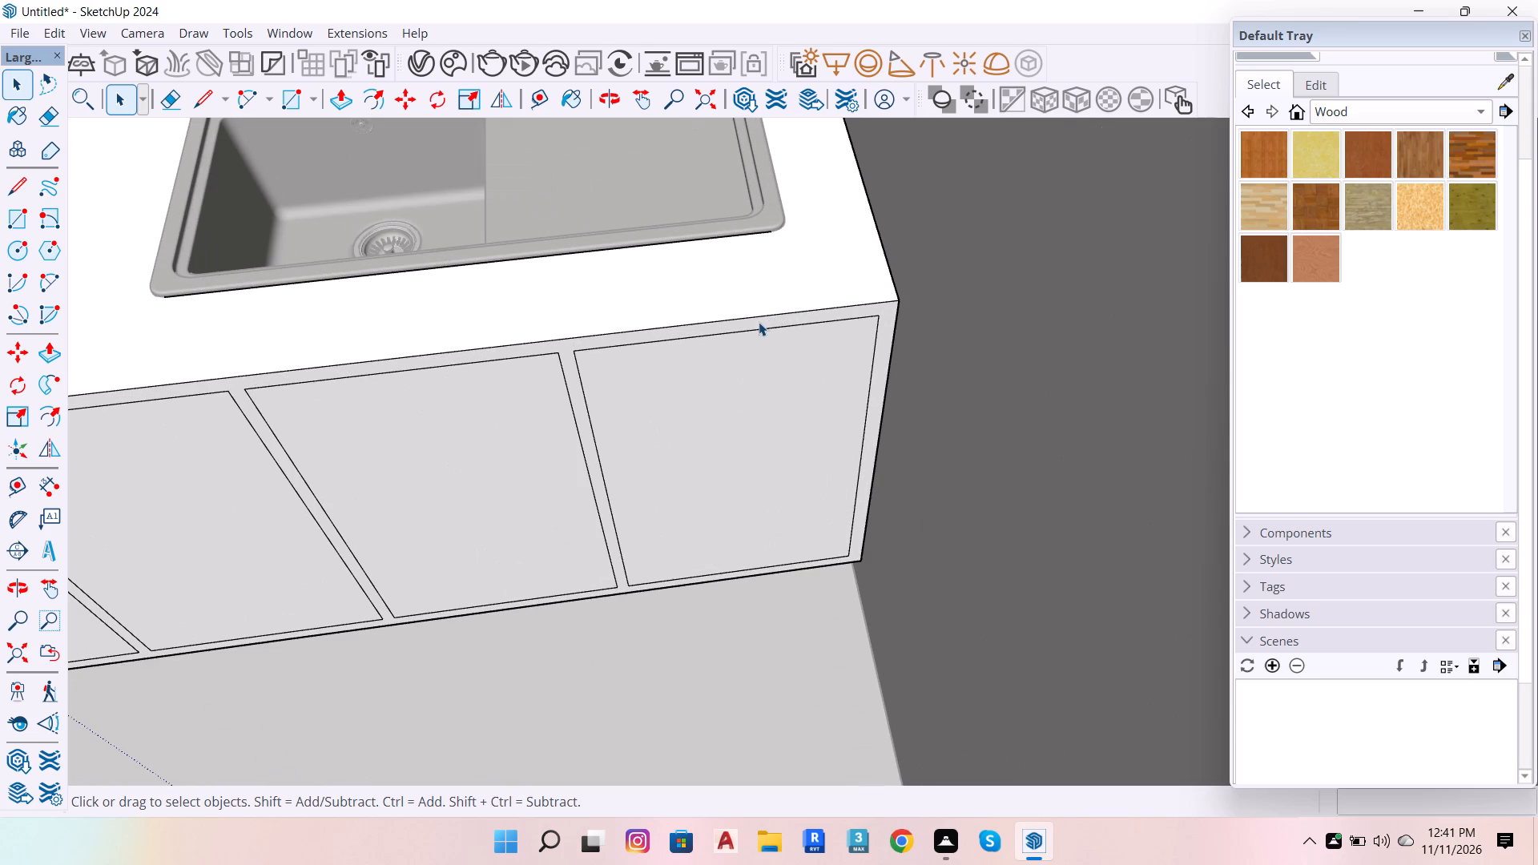
{"action": "left_click", "coordinate": [759, 322]}
{"action": "key", "text": "p"}
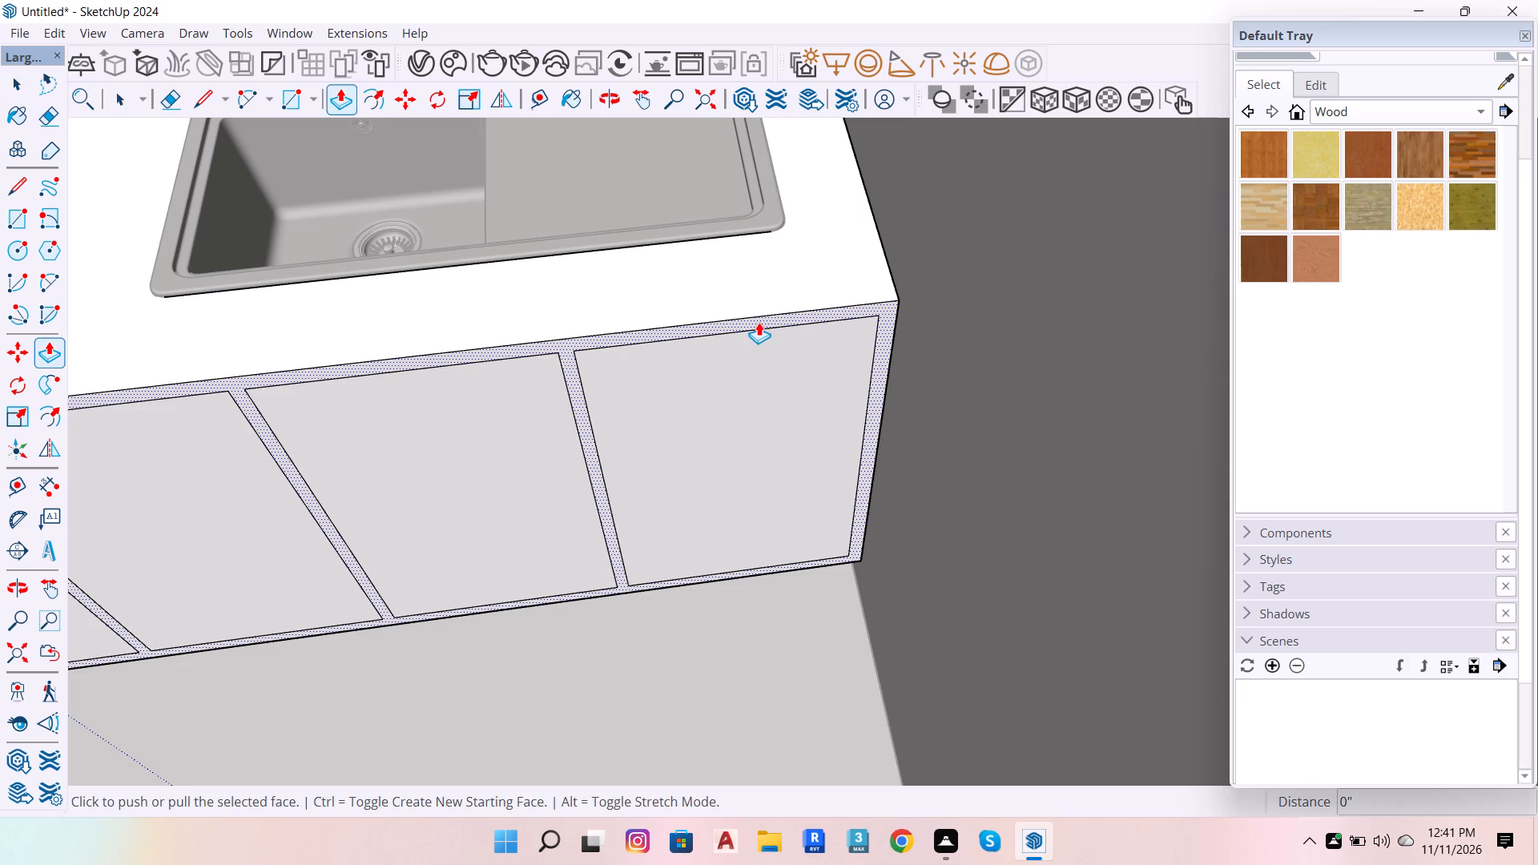
{"action": "left_click", "coordinate": [759, 322]}
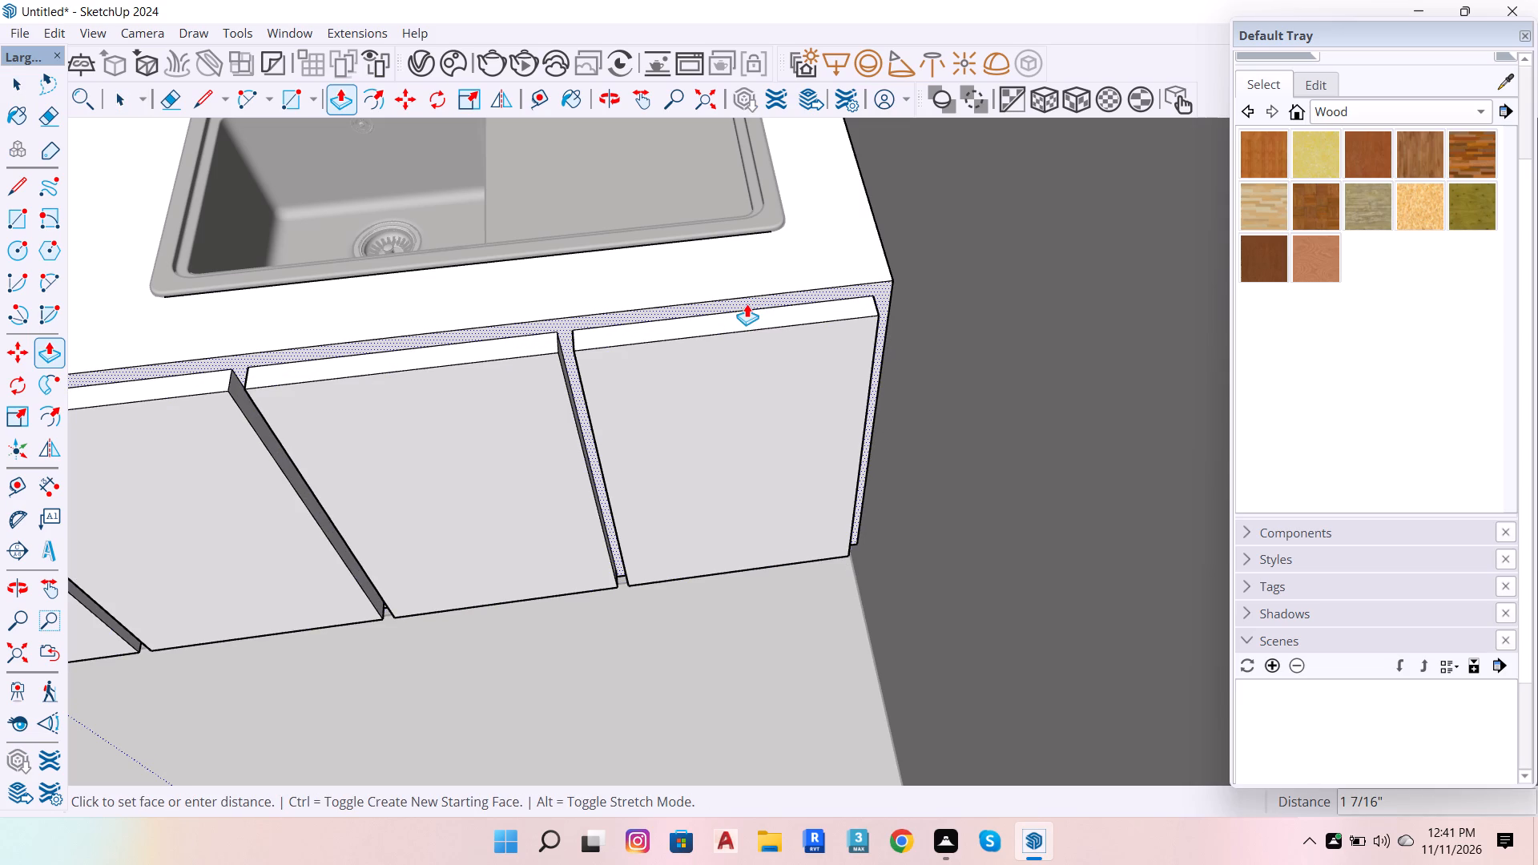
{"action": "key", "text": "1"}
{"action": "key", "text": "Return"}
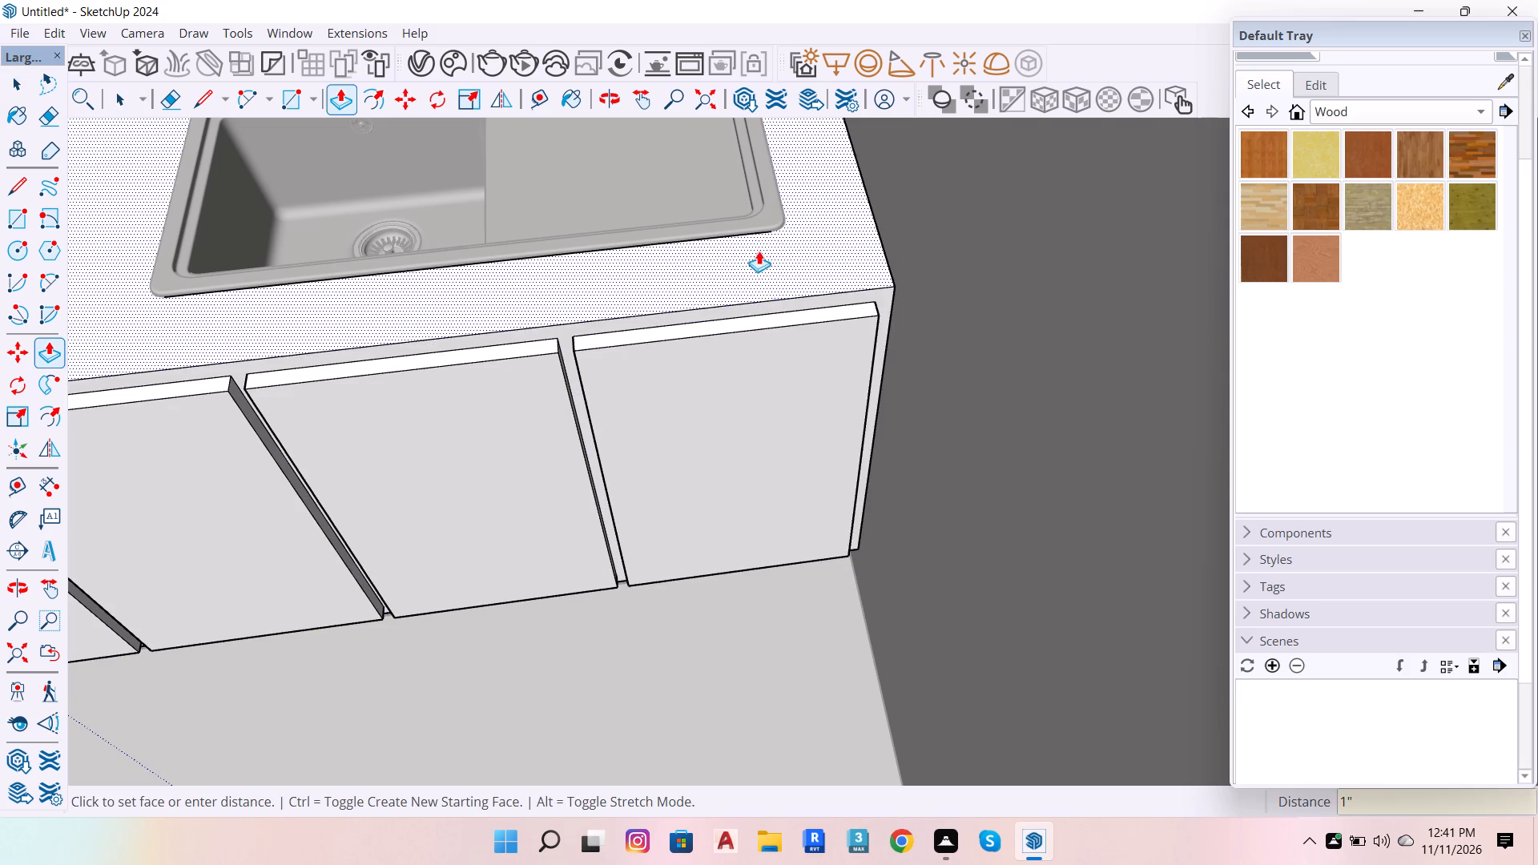
{"action": "key", "text": "space"}
Push the first cabinet panel, at the counter's inner corner, back flush with the surrounding frame.
{"action": "scroll", "coordinate": [781, 308], "scroll_direction": "down", "scroll_amount": 11}
{"action": "scroll", "coordinate": [739, 428], "scroll_direction": "up", "scroll_amount": 4}
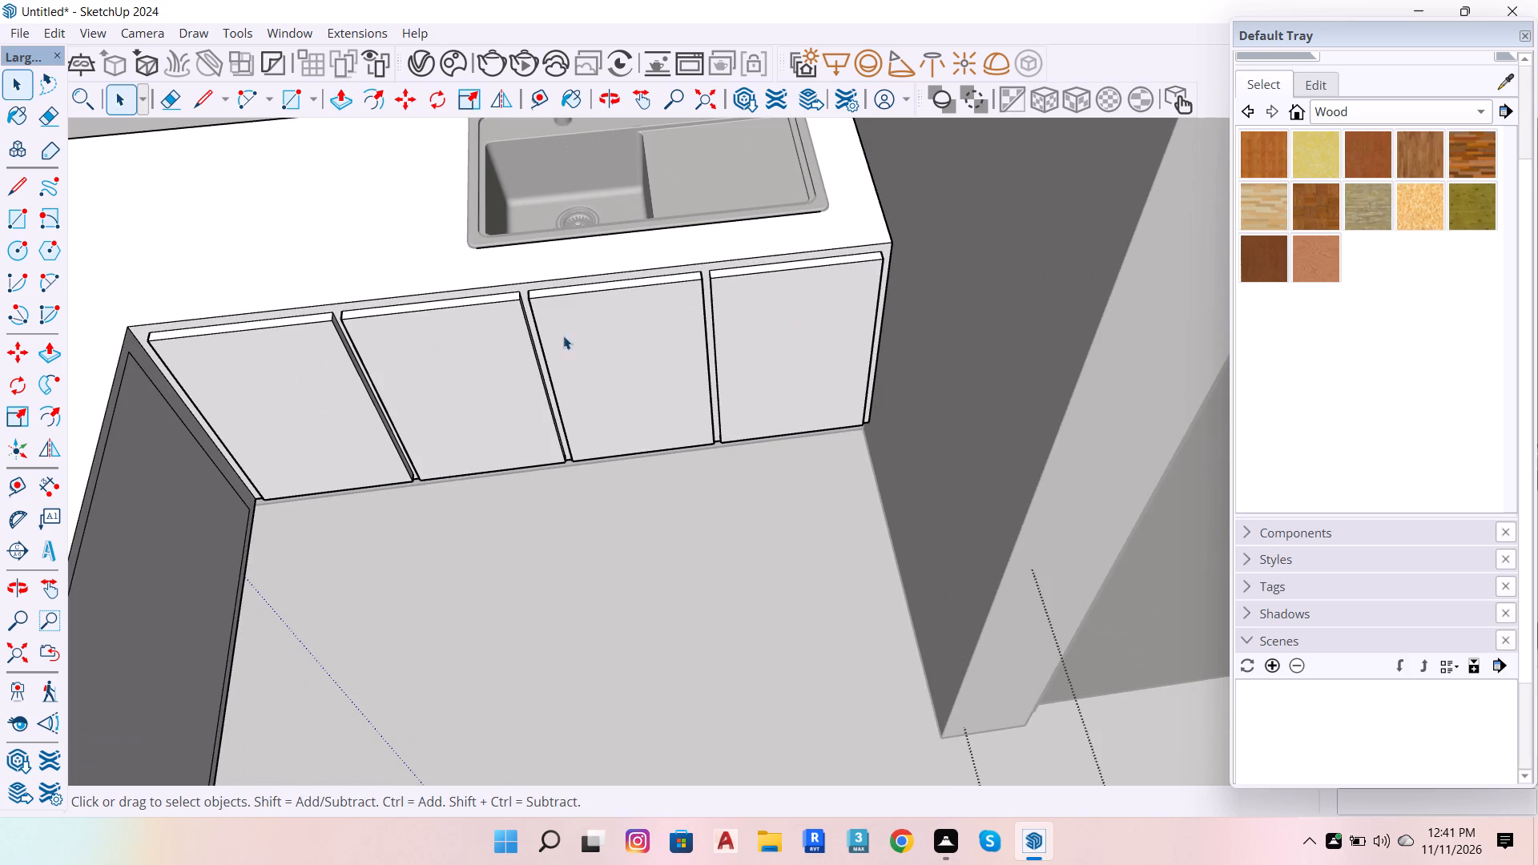
{"action": "left_click", "coordinate": [332, 456]}
{"action": "double_click", "coordinate": [332, 456]}
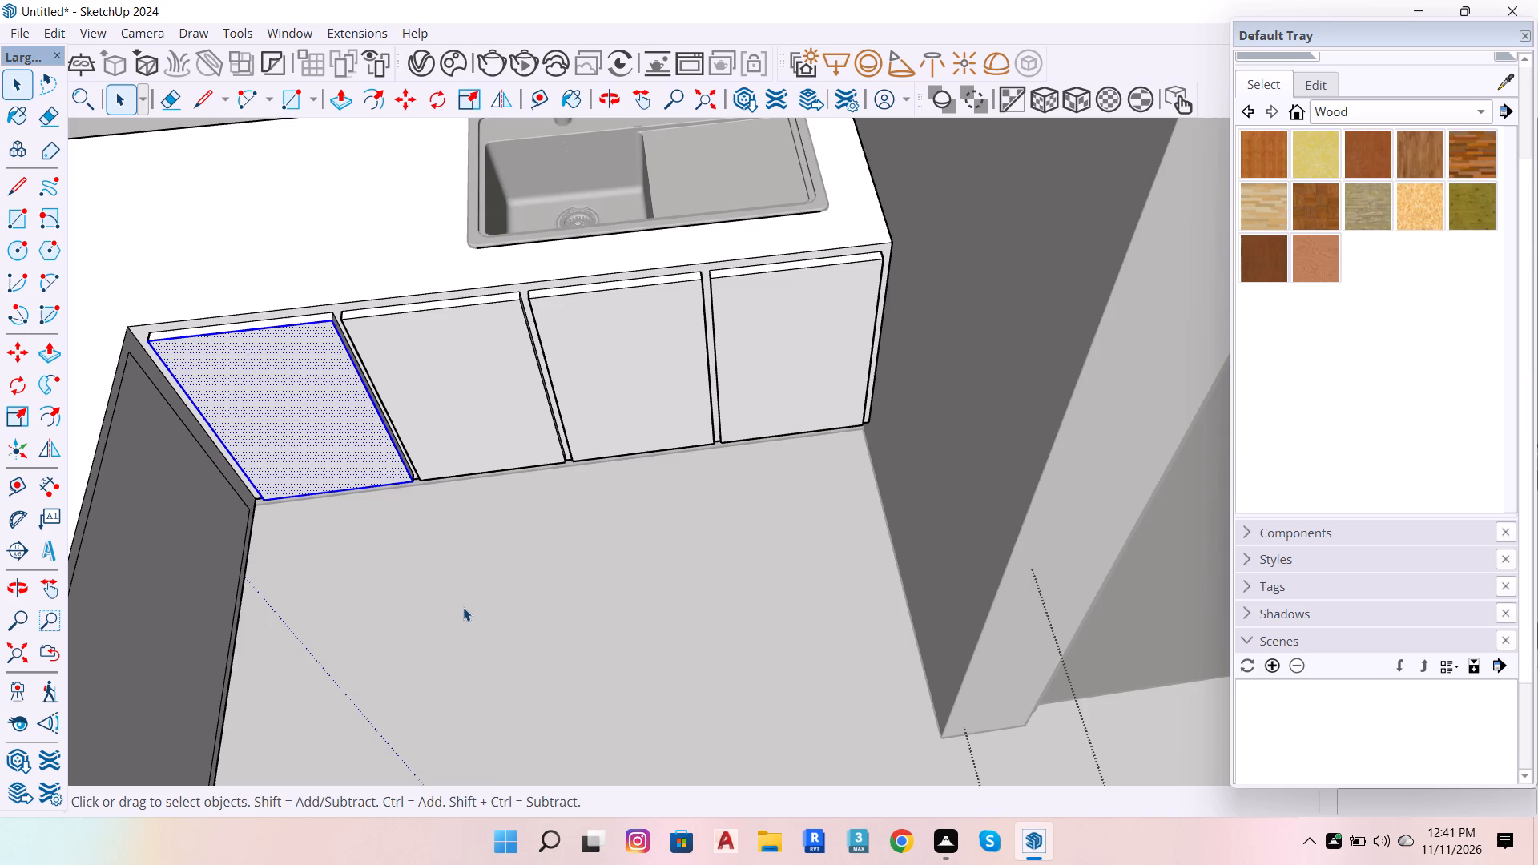
{"action": "double_click", "coordinate": [463, 607]}
{"action": "left_click", "coordinate": [340, 399]}
{"action": "triple_click", "coordinate": [340, 392]}
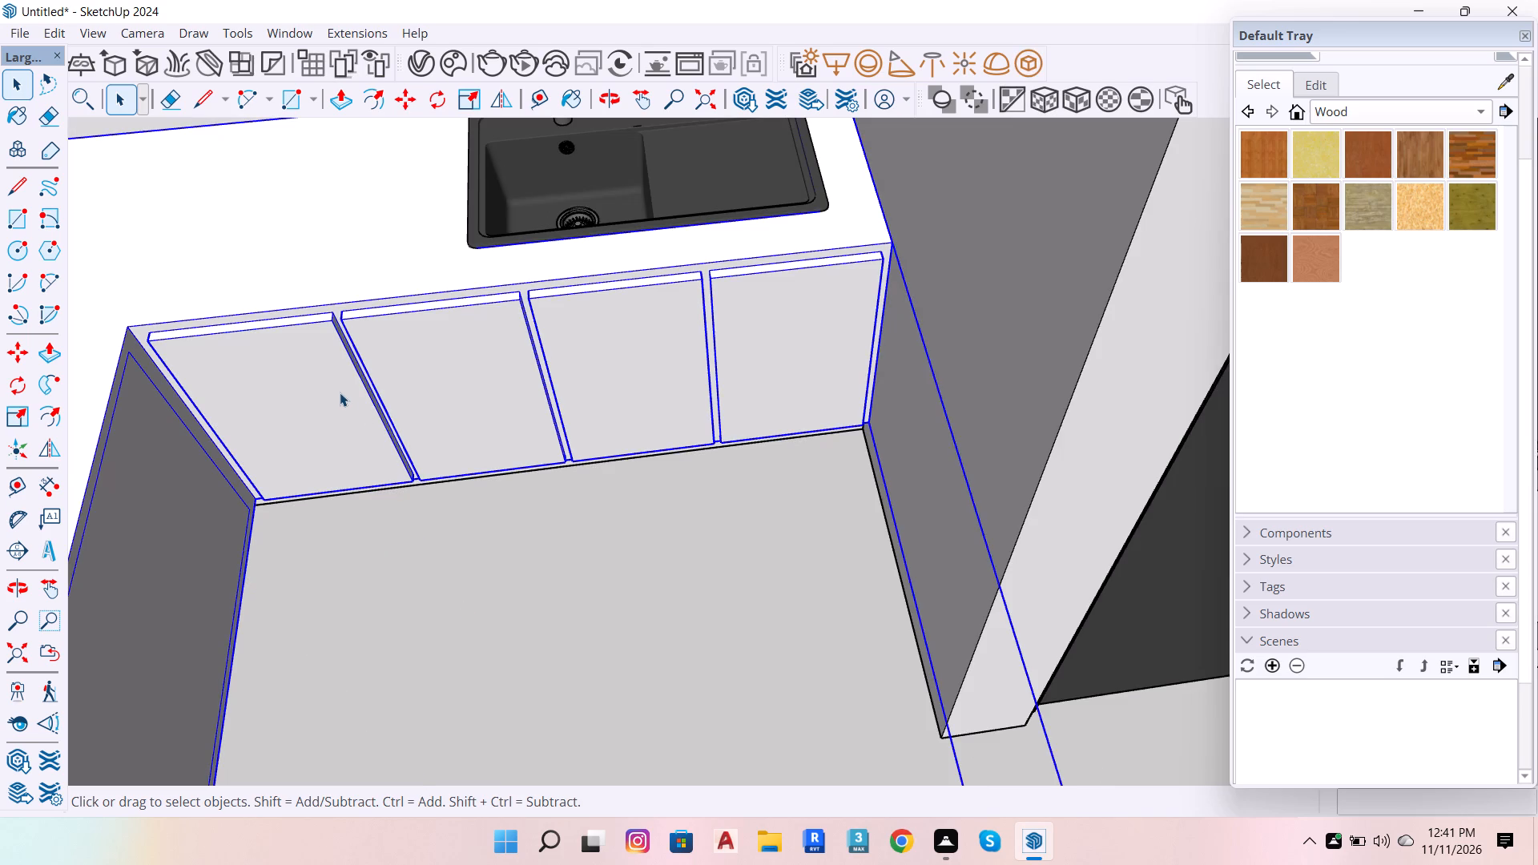
{"action": "left_click", "coordinate": [340, 392]}
{"action": "double_click", "coordinate": [333, 418]}
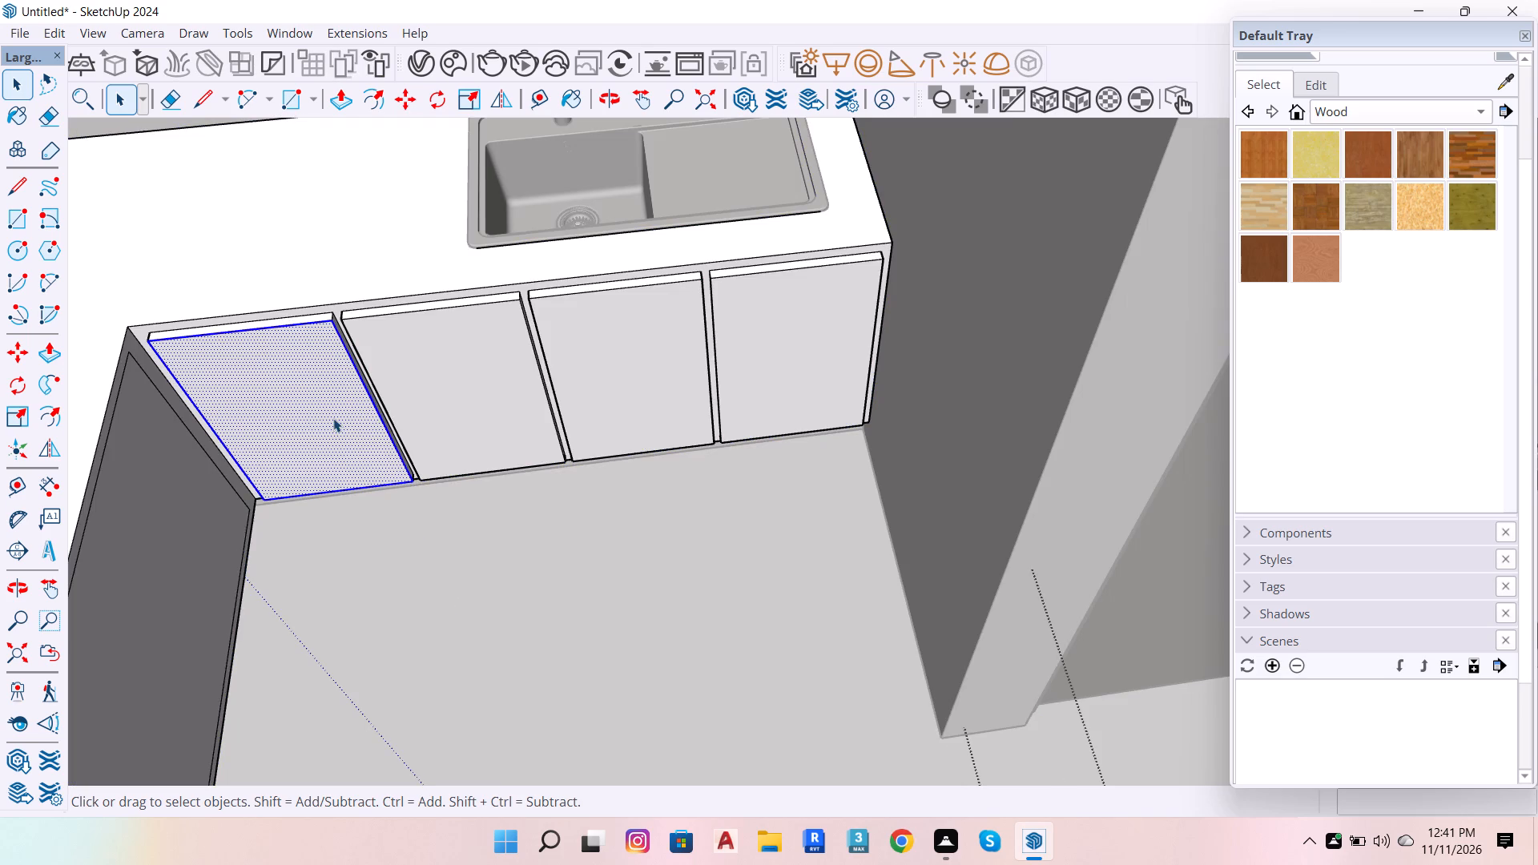
{"action": "key", "text": "p"}
{"action": "left_click", "coordinate": [332, 419]}
{"action": "scroll", "coordinate": [354, 305], "scroll_direction": "up", "scroll_amount": 9}
{"action": "left_click", "coordinate": [324, 319]}
{"action": "key", "text": "space"}
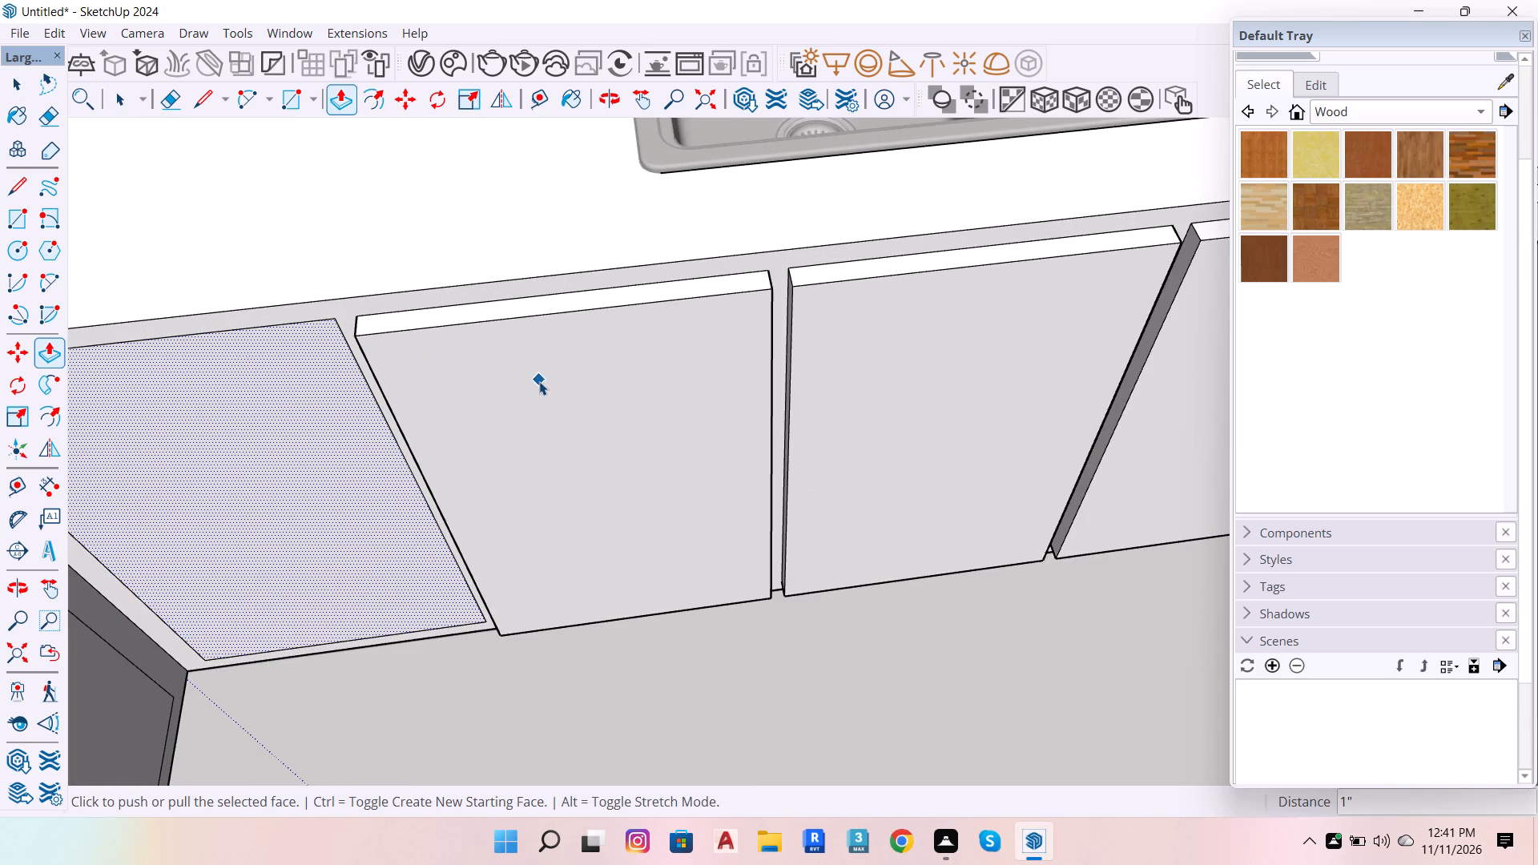
Push the second cabinet panel back flush with the surrounding frame.
{"action": "left_click", "coordinate": [539, 387]}
{"action": "key", "text": "p"}
{"action": "left_click", "coordinate": [525, 384]}
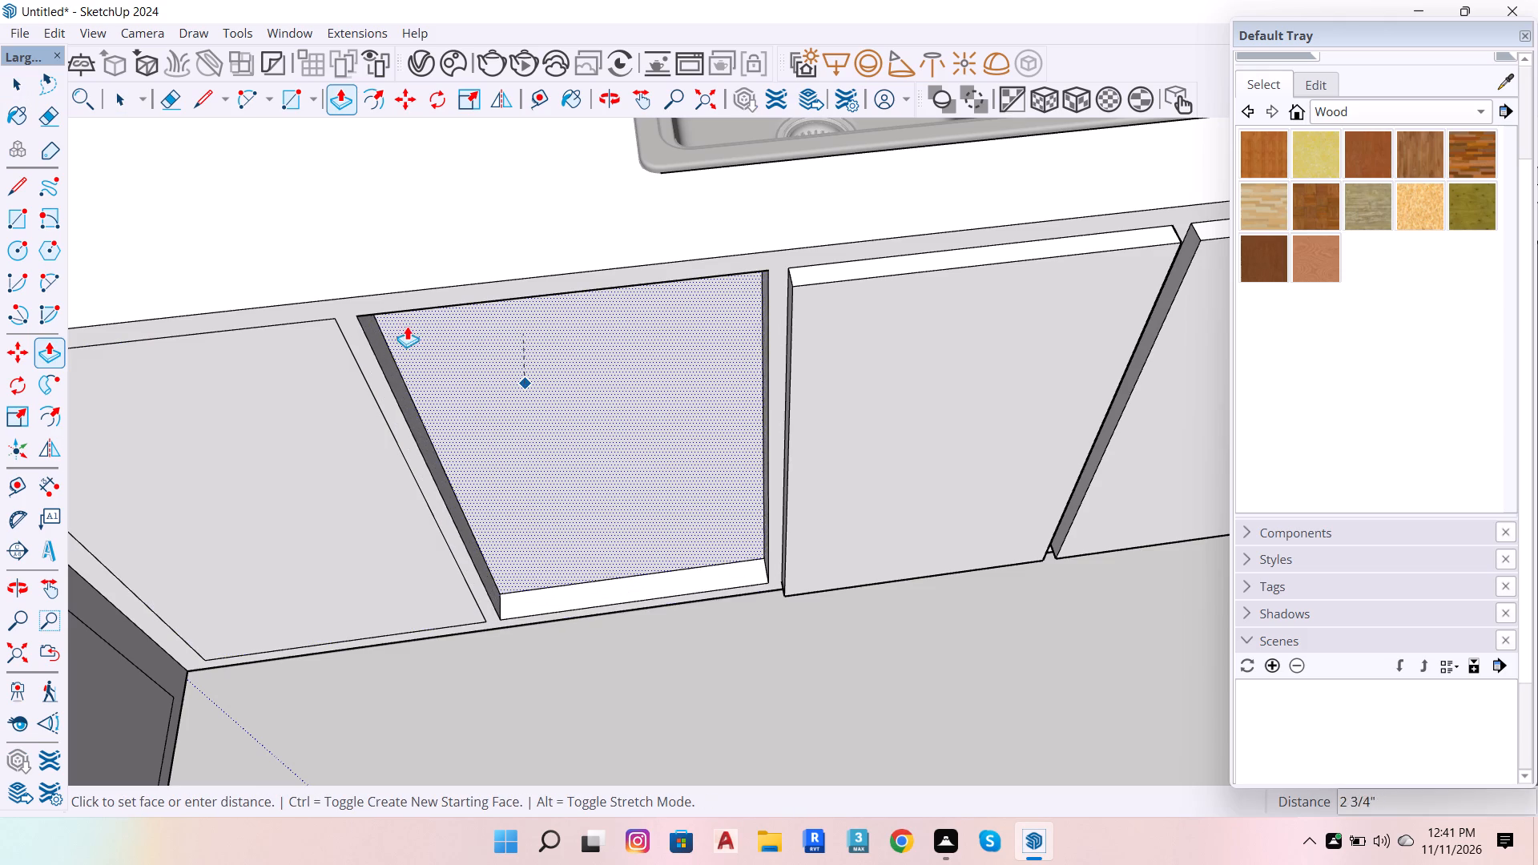
{"action": "left_click", "coordinate": [357, 323]}
{"action": "key", "text": "space"}
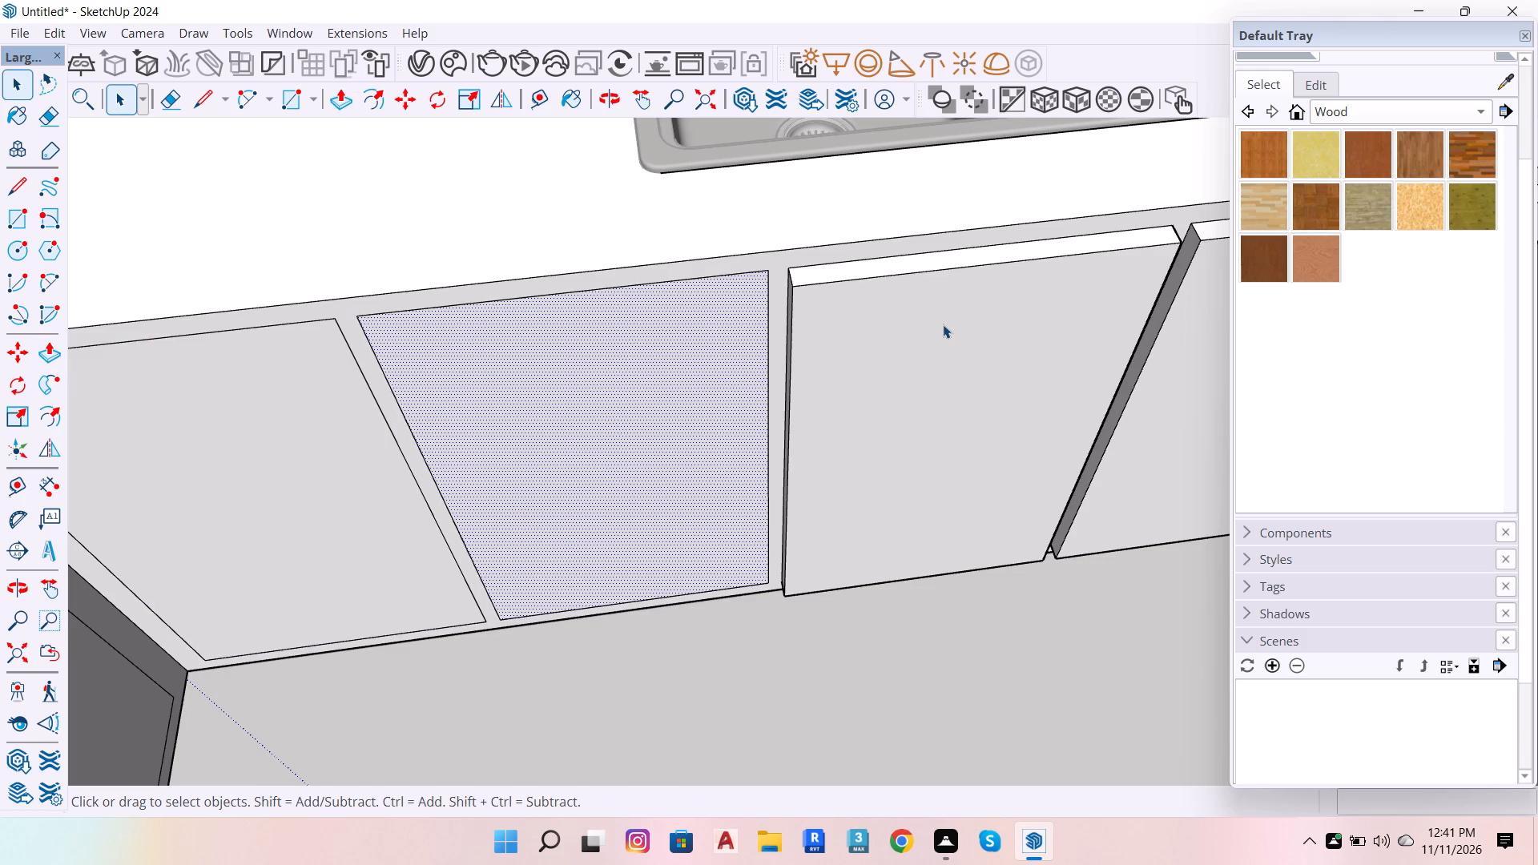
Push the third cabinet panel back flush with the surrounding frame.
{"action": "key", "text": "p"}
{"action": "key", "text": "space"}
{"action": "left_click", "coordinate": [860, 622]}
{"action": "key", "text": "p"}
{"action": "left_click", "coordinate": [876, 445]}
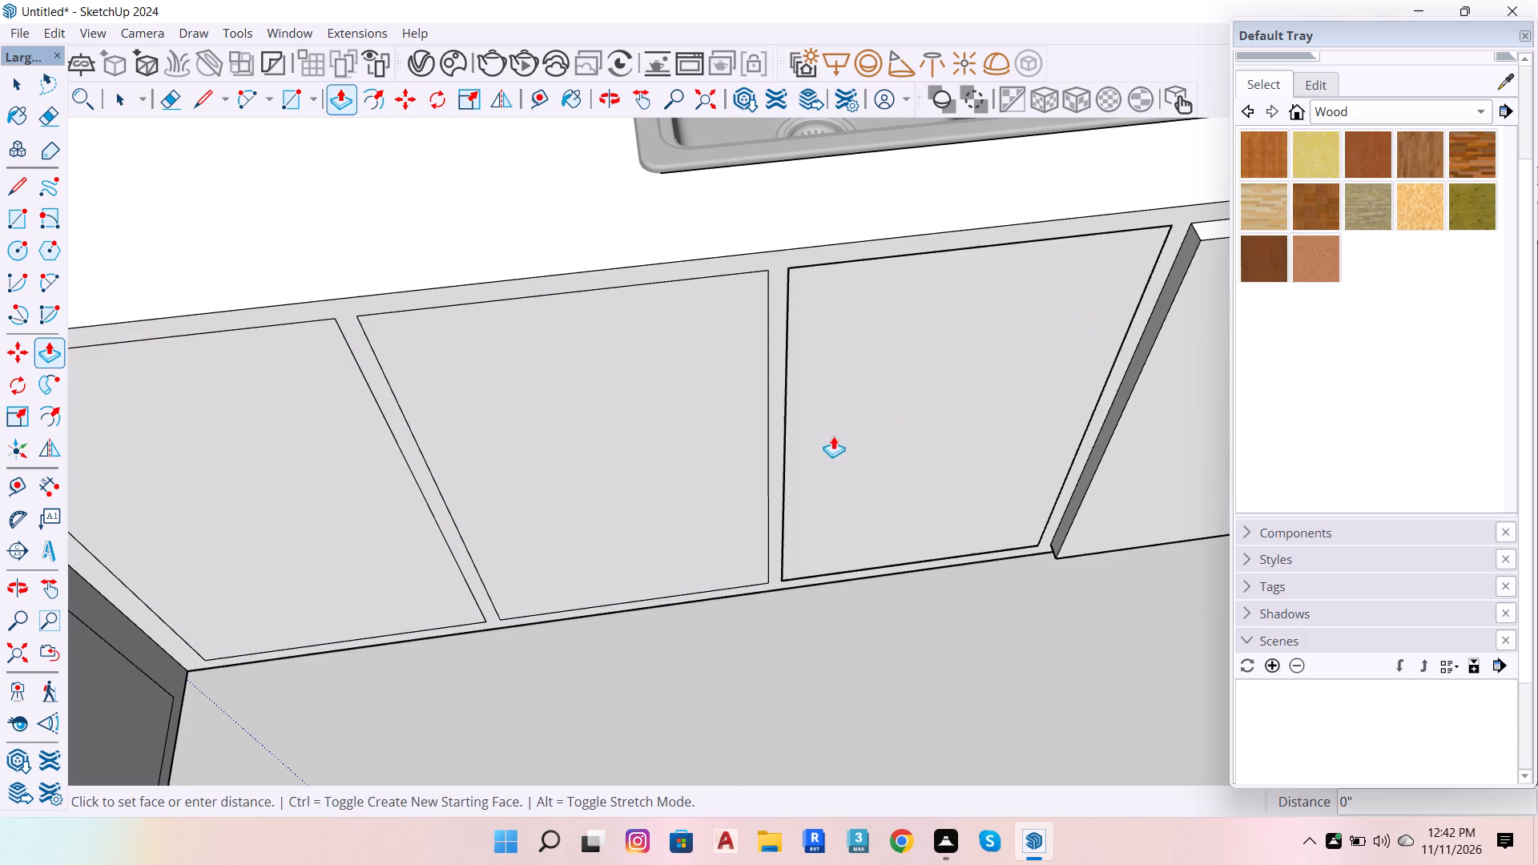
{"action": "left_click", "coordinate": [777, 467]}
Push the fourth cabinet panel, at the sink end, back flush with the surrounding frame.
{"action": "scroll", "coordinate": [550, 541], "scroll_direction": "down", "scroll_amount": 6}
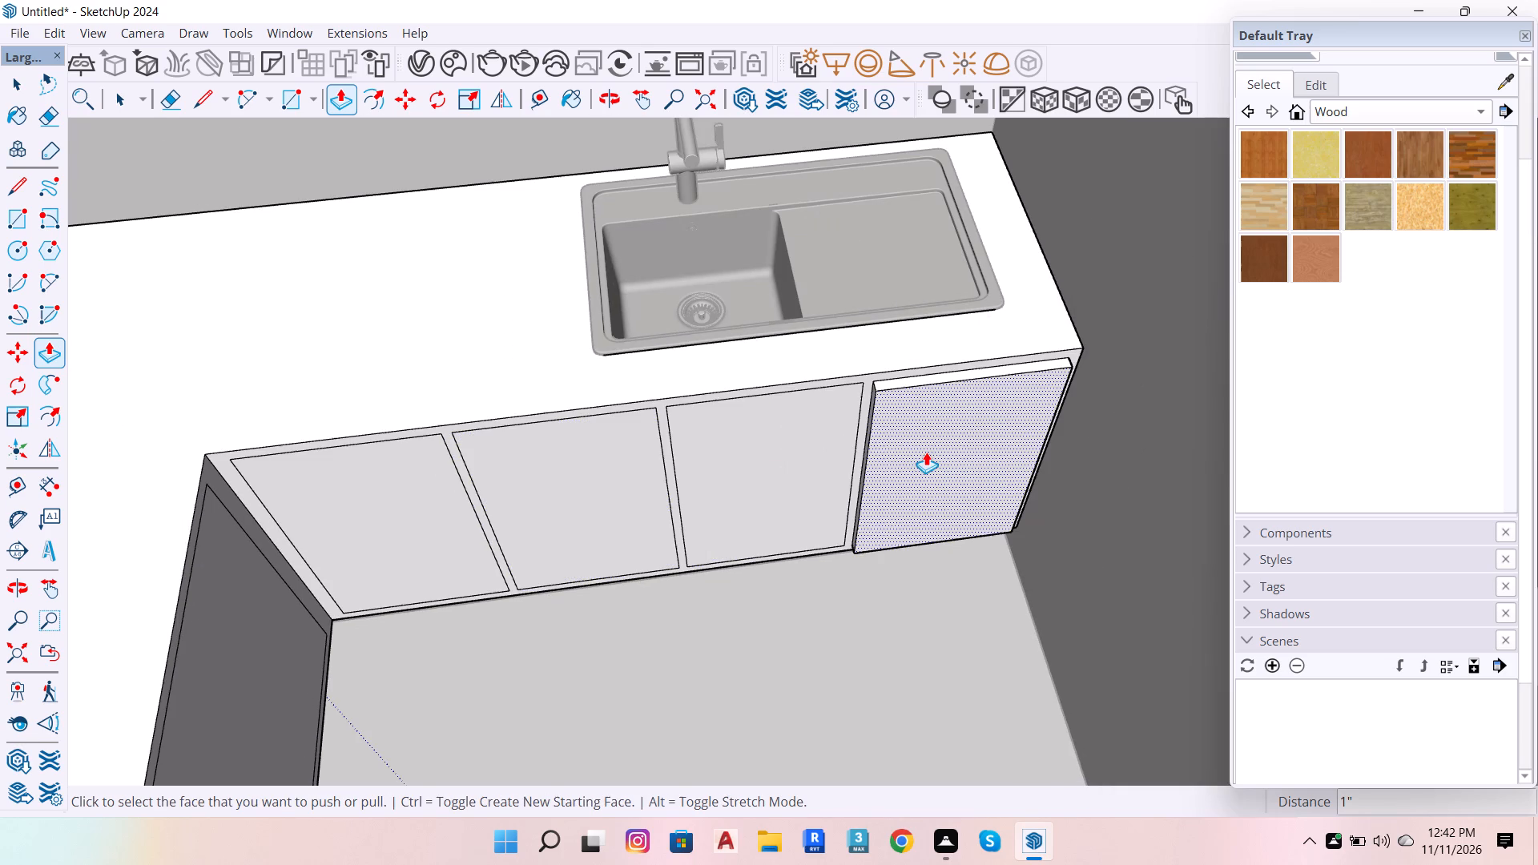
{"action": "left_click", "coordinate": [926, 452]}
{"action": "left_click", "coordinate": [860, 414]}
{"action": "key", "text": "space"}
Dimension the countertop's depth along its end edge beside the sink, placing the dimension on the counter surface.
{"action": "scroll", "coordinate": [884, 651], "scroll_direction": "down", "scroll_amount": 2}
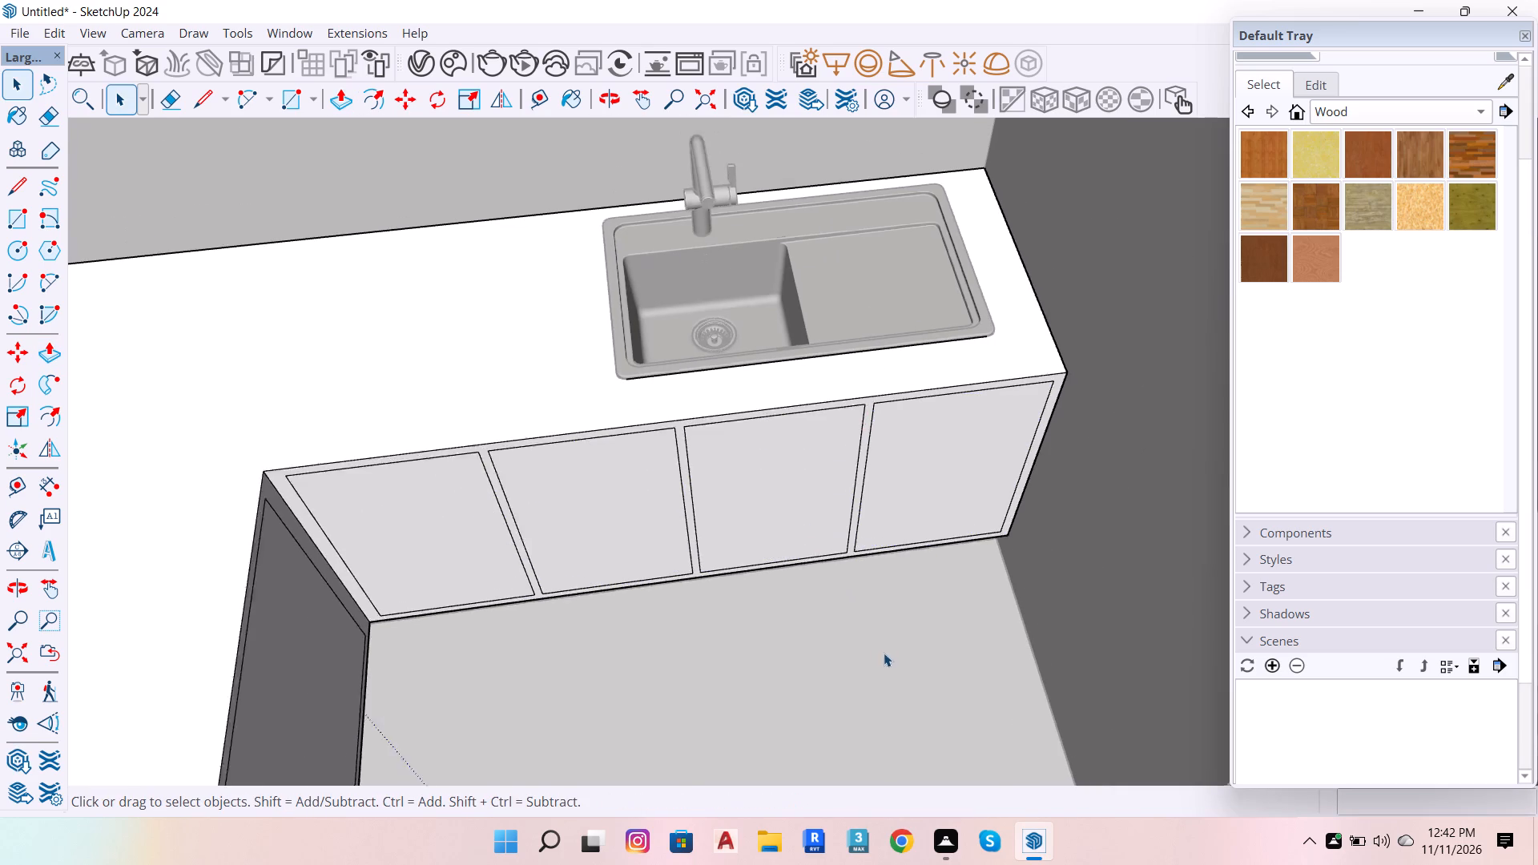
{"action": "scroll", "coordinate": [884, 653], "scroll_direction": "down", "scroll_amount": 4}
{"action": "scroll", "coordinate": [1009, 356], "scroll_direction": "up", "scroll_amount": 6}
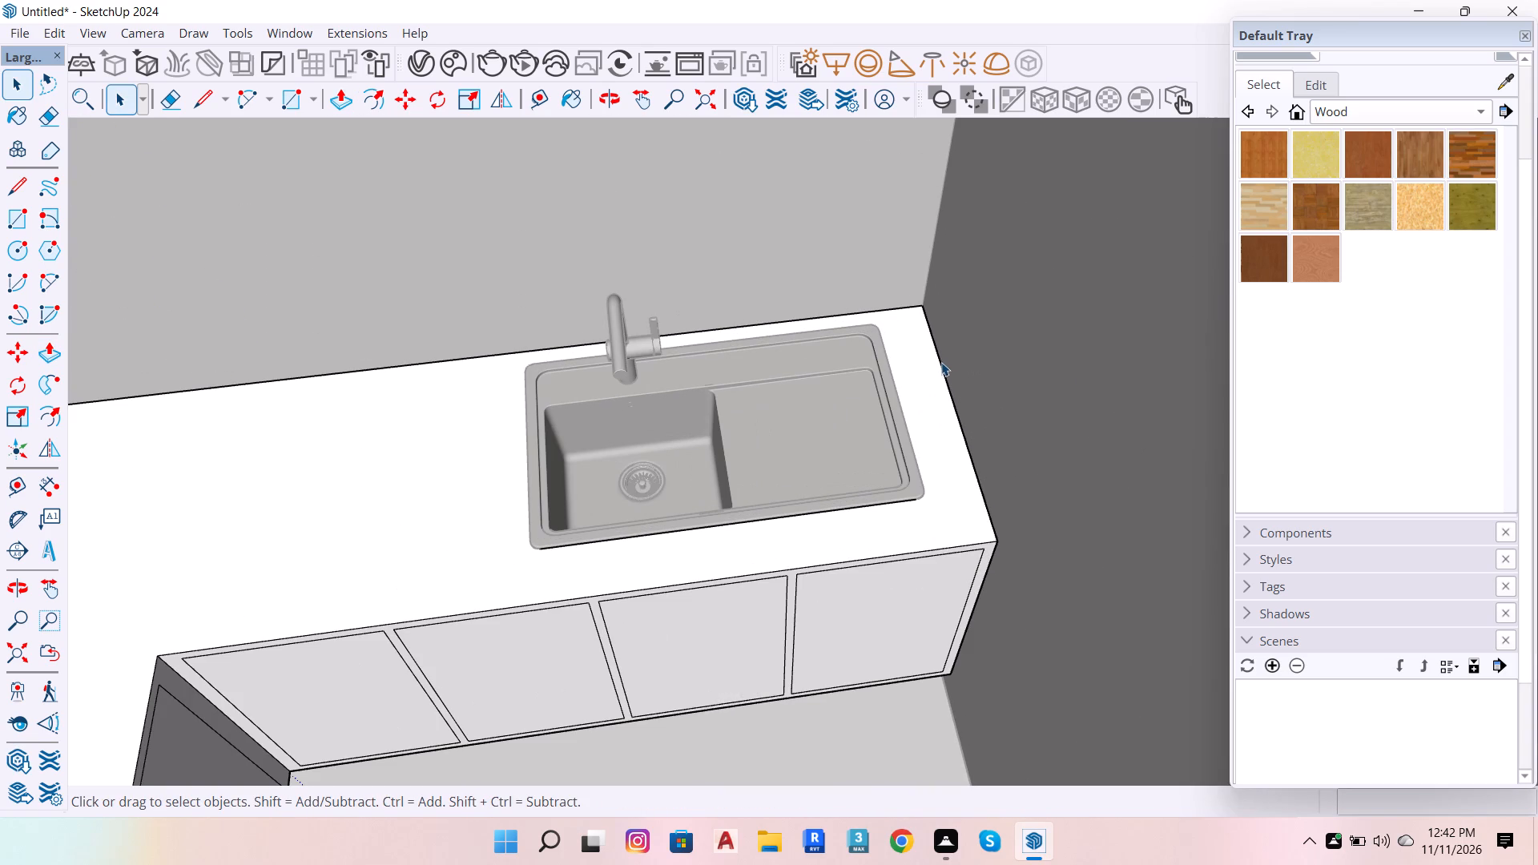
{"action": "left_click", "coordinate": [38, 489]}
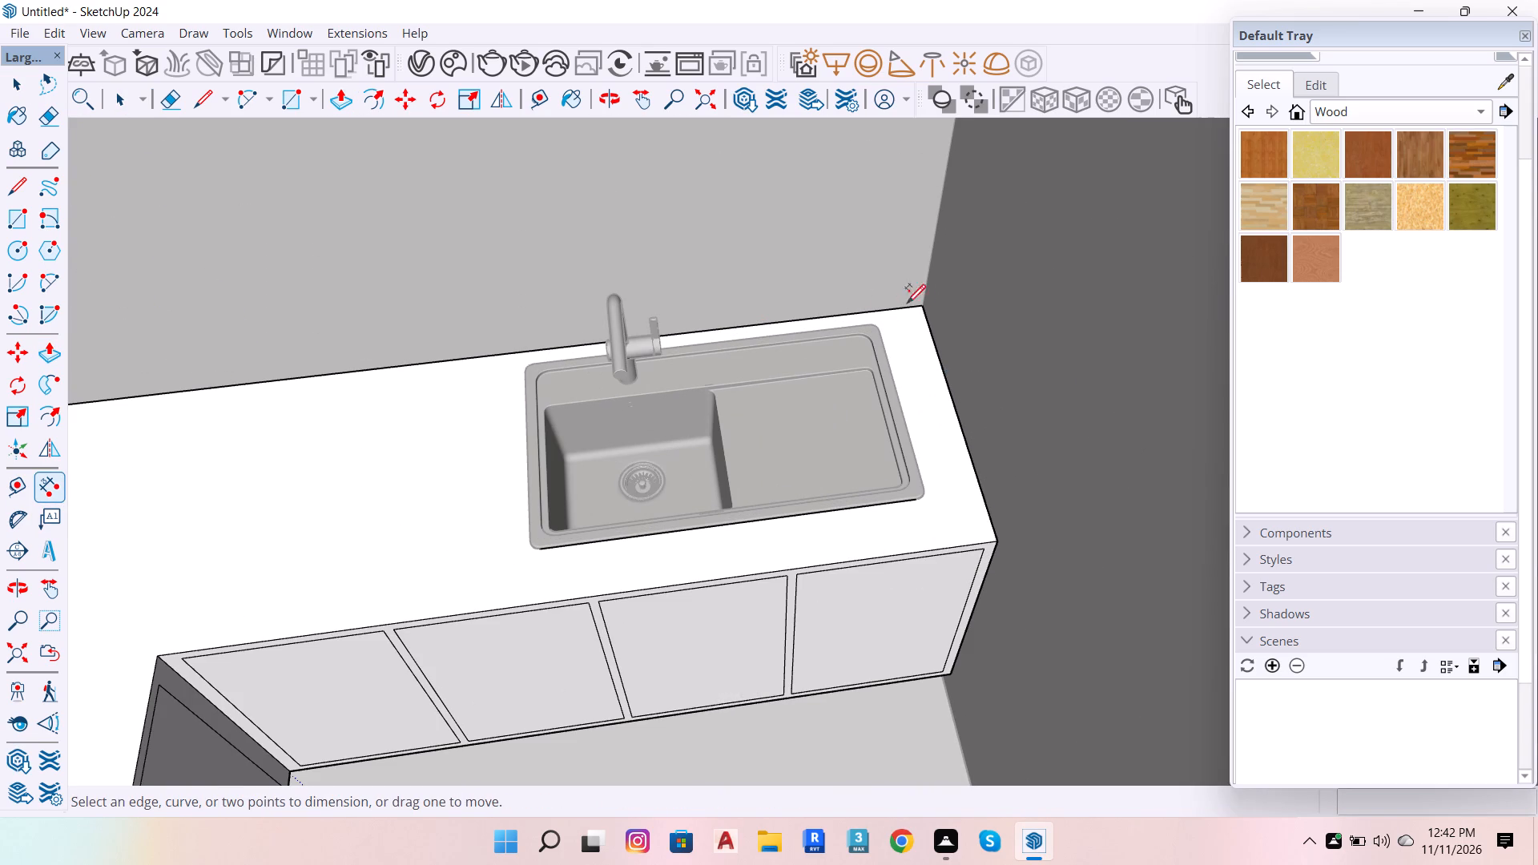
{"action": "left_click", "coordinate": [915, 310]}
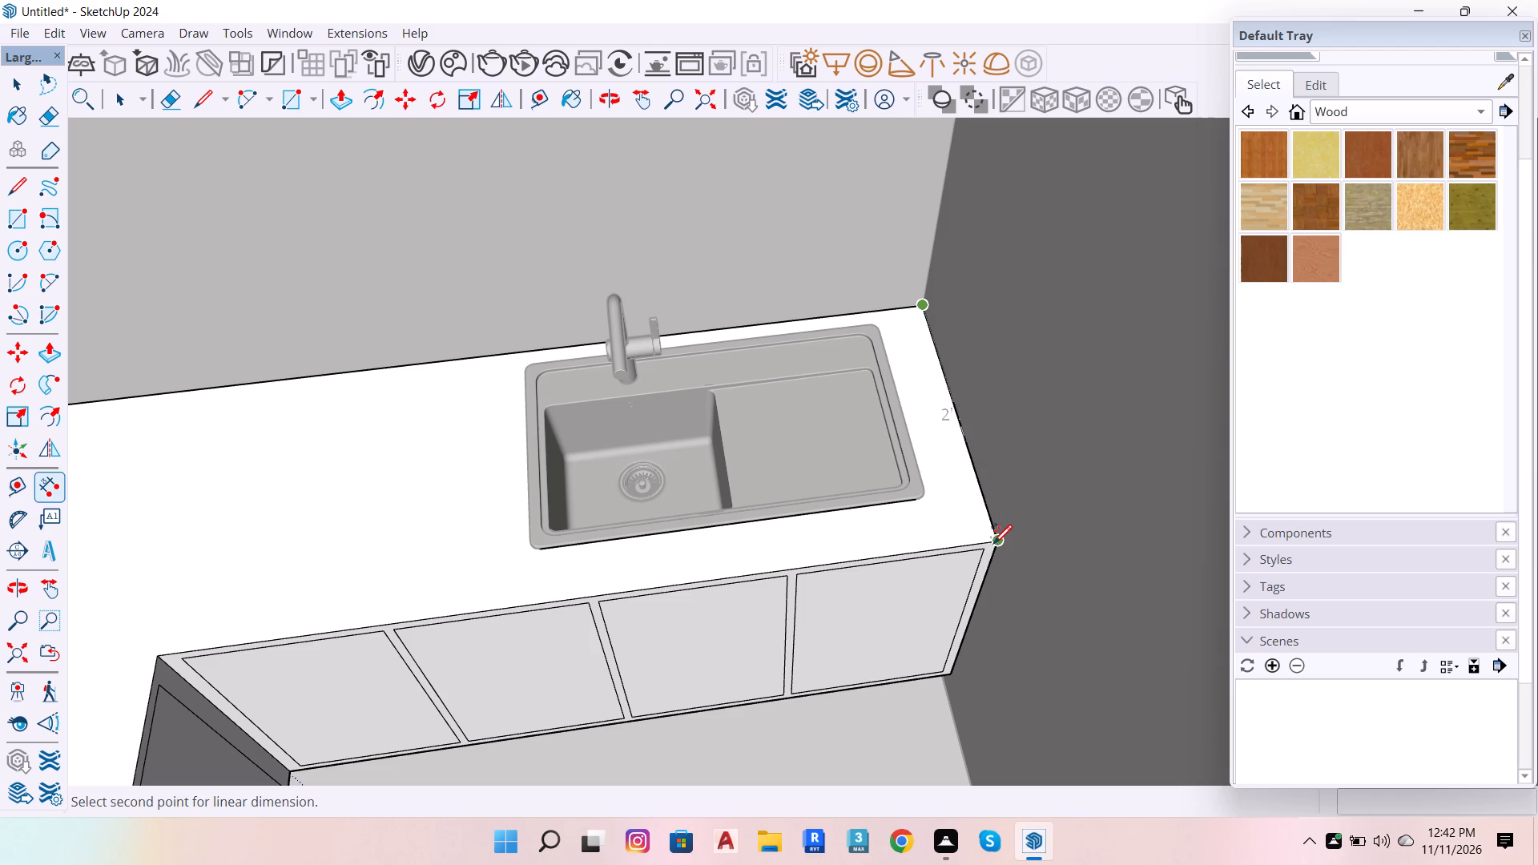
{"action": "left_click", "coordinate": [993, 542]}
{"action": "left_click", "coordinate": [959, 512]}
{"action": "key", "text": "space"}
Draw a rectangle over the fourth cabinet panel's outline, from its upper outer corner to the opposite lower corner.
{"action": "scroll", "coordinate": [900, 405], "scroll_direction": "down", "scroll_amount": 6}
{"action": "scroll", "coordinate": [955, 599], "scroll_direction": "up", "scroll_amount": 6}
{"action": "scroll", "coordinate": [880, 386], "scroll_direction": "up", "scroll_amount": 11}
{"action": "left_click", "coordinate": [888, 412]}
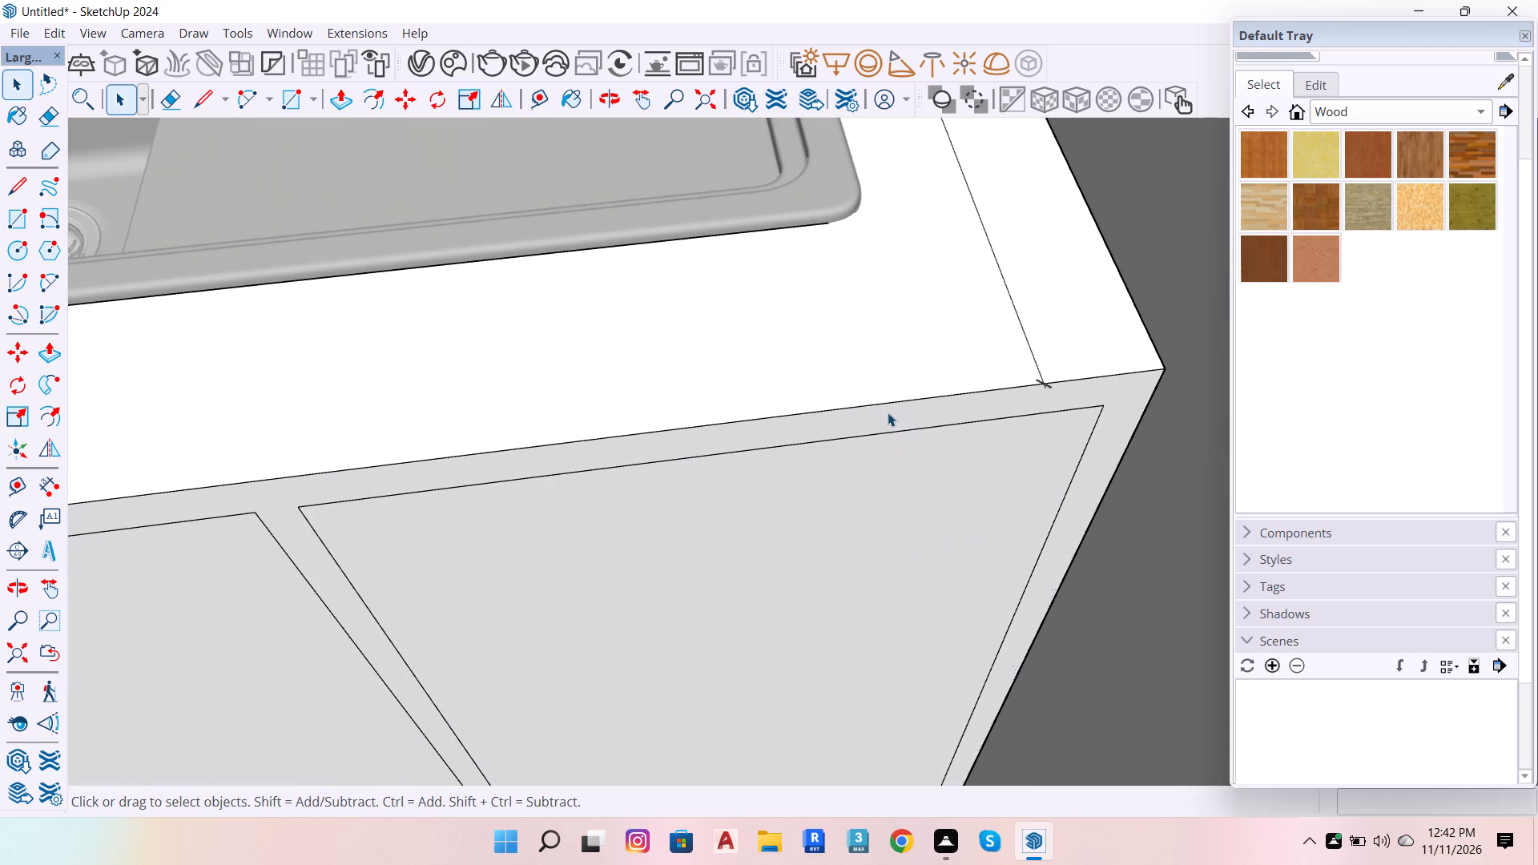
{"action": "scroll", "coordinate": [908, 439], "scroll_direction": "down", "scroll_amount": 6}
{"action": "key", "text": "space"}
{"action": "left_click", "coordinate": [912, 519]}
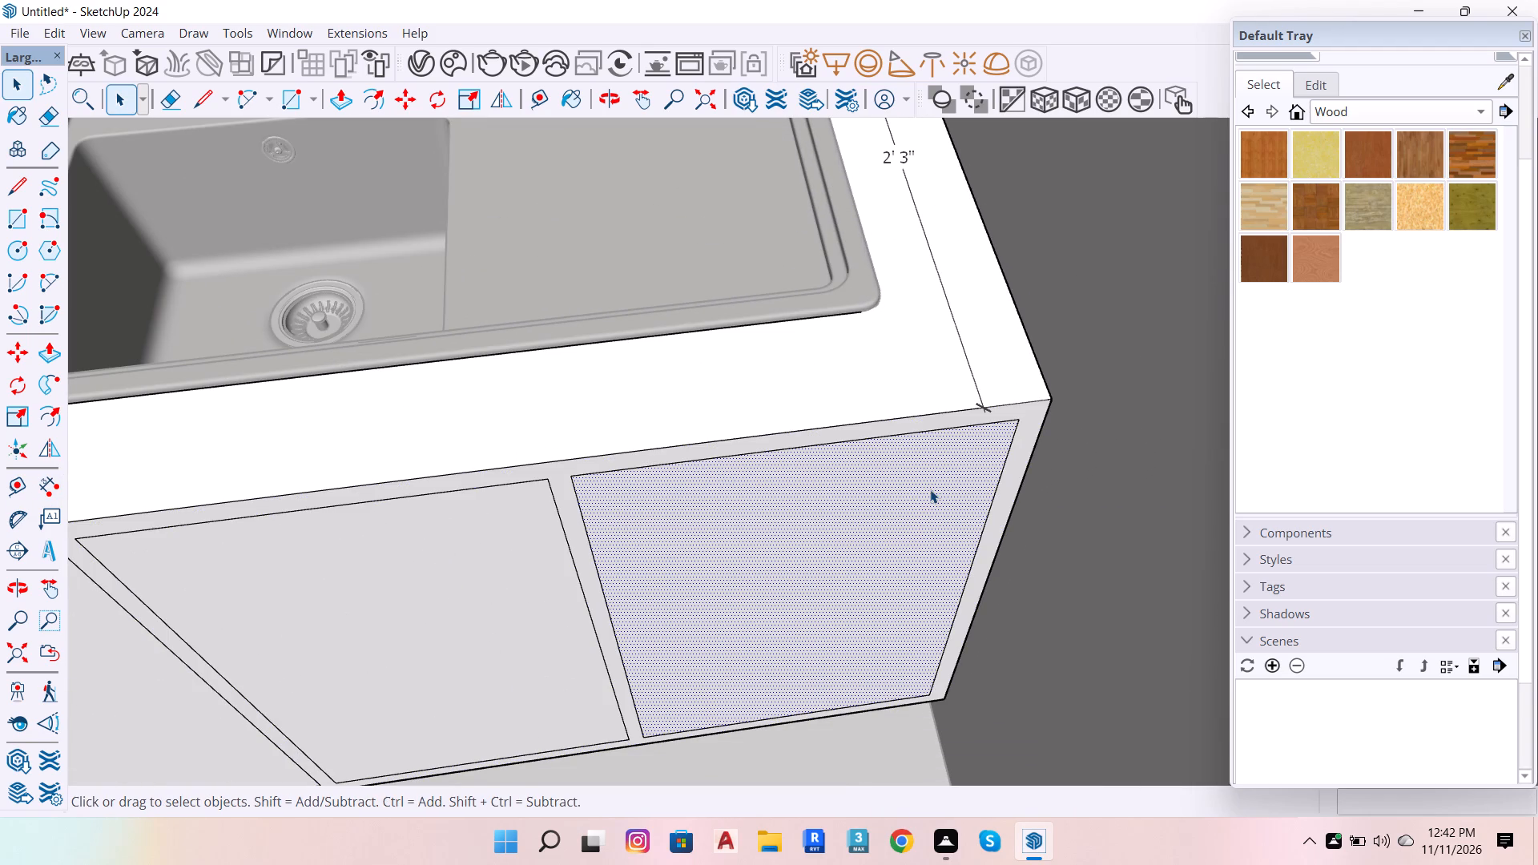
{"action": "key", "text": "r"}
{"action": "left_click", "coordinate": [1017, 423]}
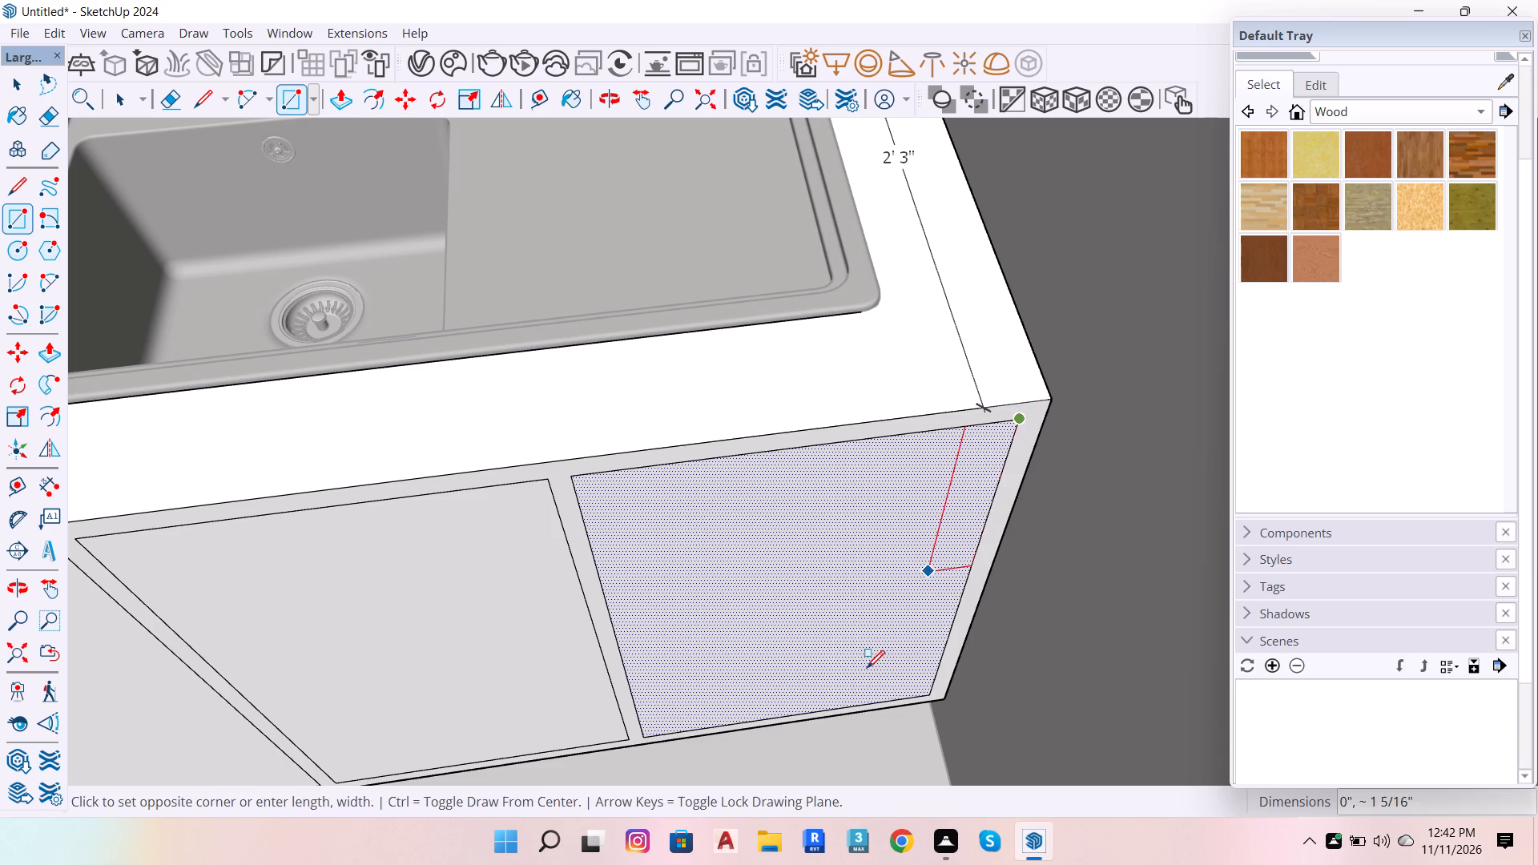
{"action": "left_click", "coordinate": [644, 738]}
{"action": "key", "text": "space"}
Group the fourth panel's face with its edges and convert the group into a component.
{"action": "double_click", "coordinate": [723, 648]}
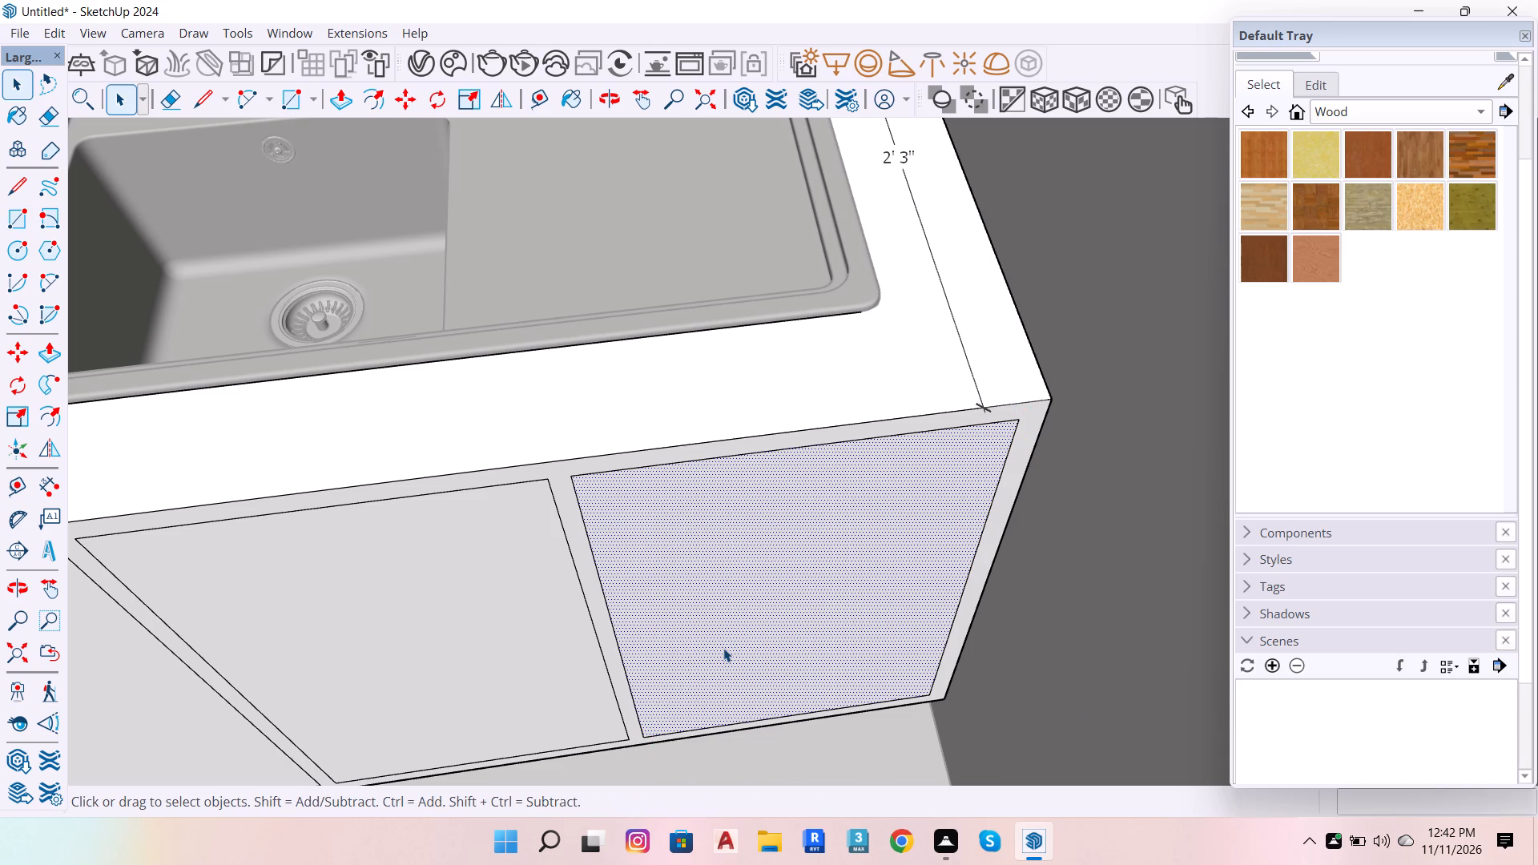
{"action": "right_click", "coordinate": [723, 648]}
{"action": "left_click", "coordinate": [837, 249]}
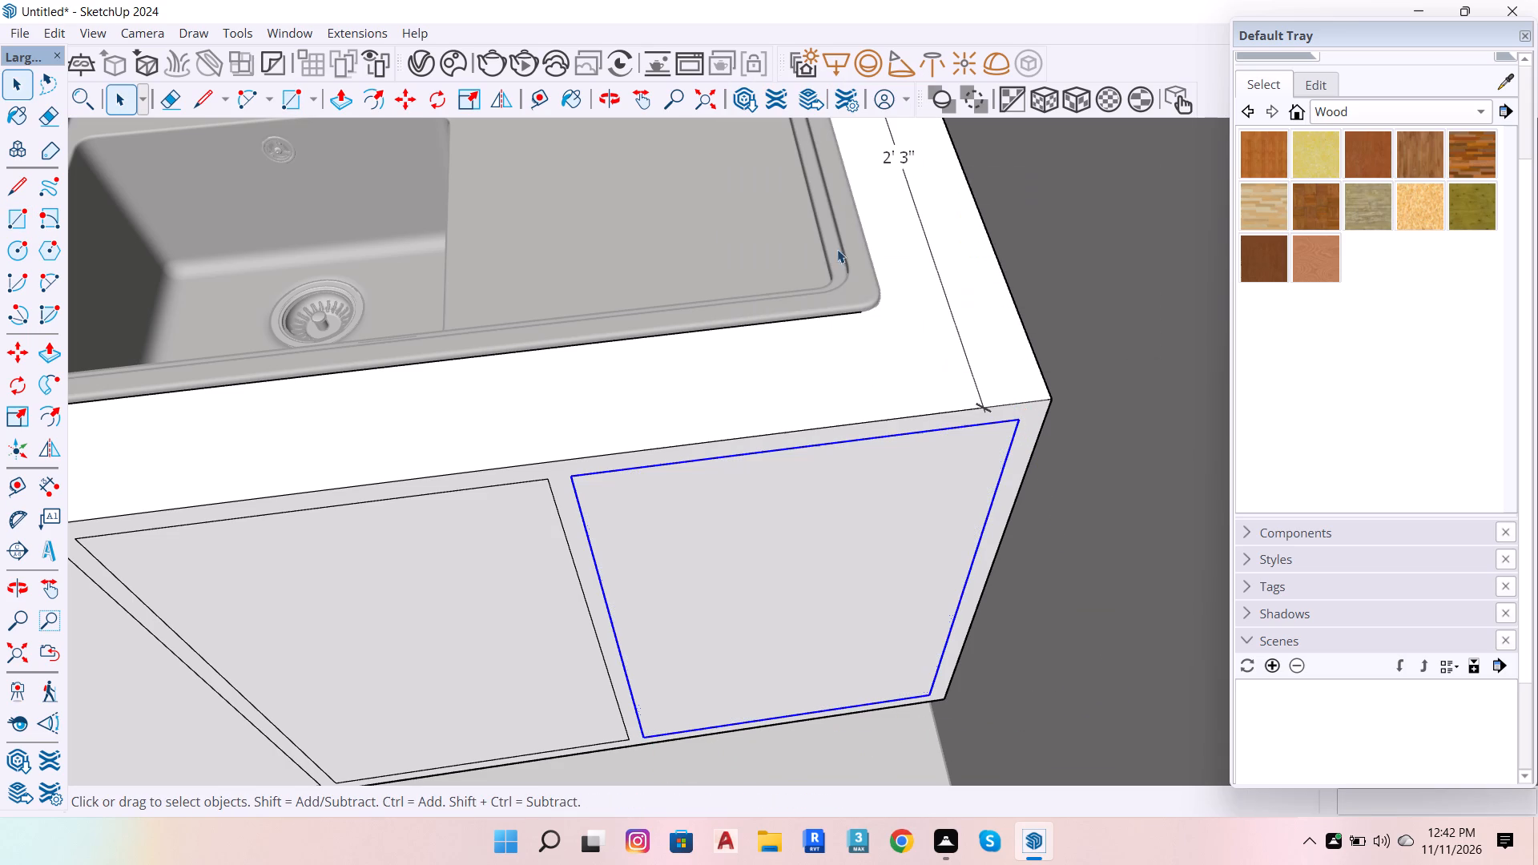
{"action": "right_click", "coordinate": [861, 586]}
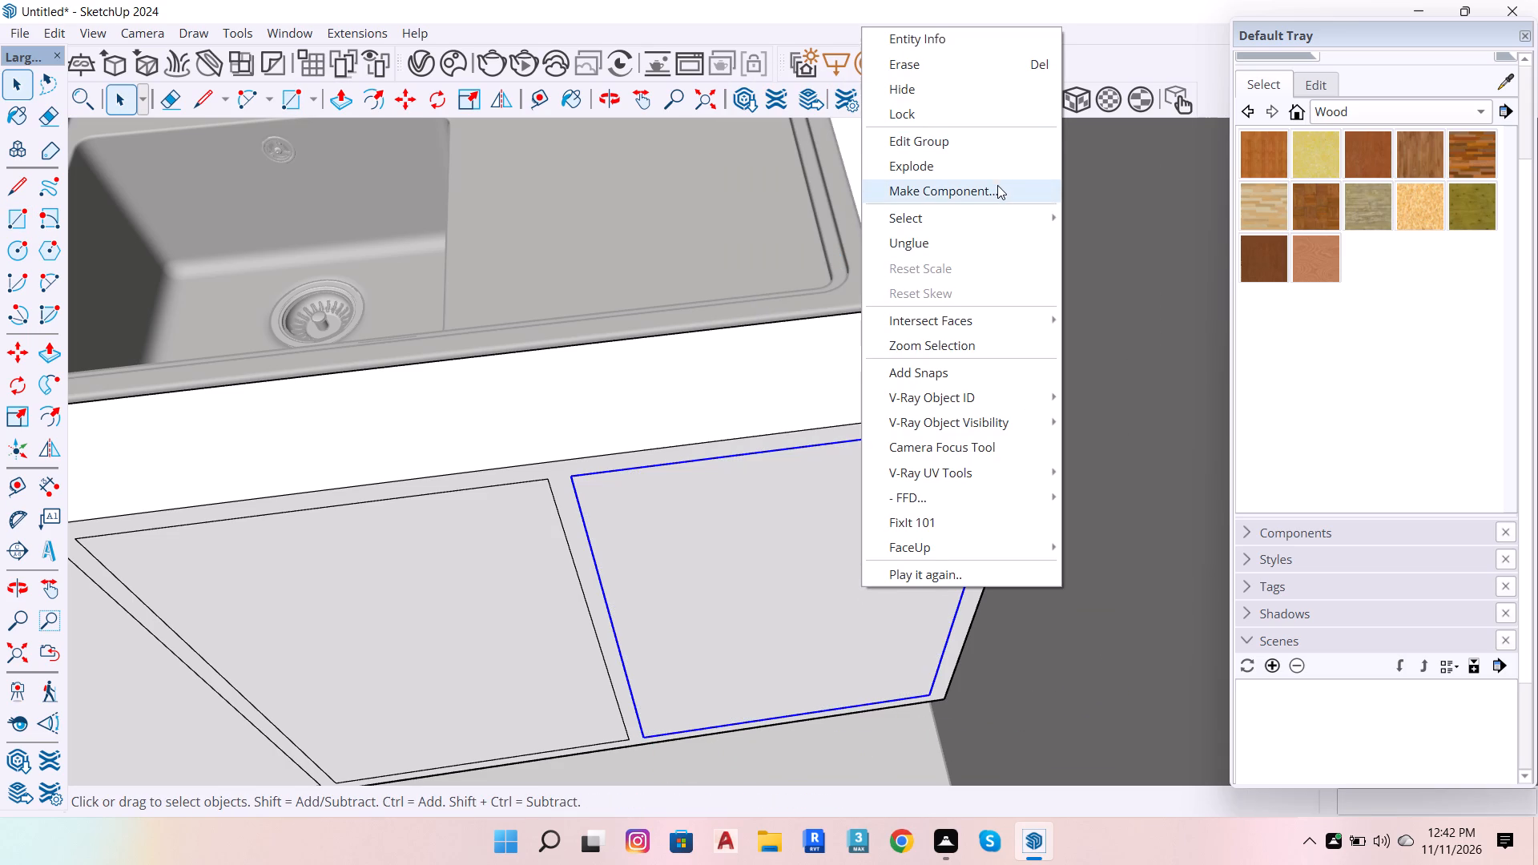
{"action": "left_click", "coordinate": [996, 187]}
{"action": "left_click", "coordinate": [771, 668]}
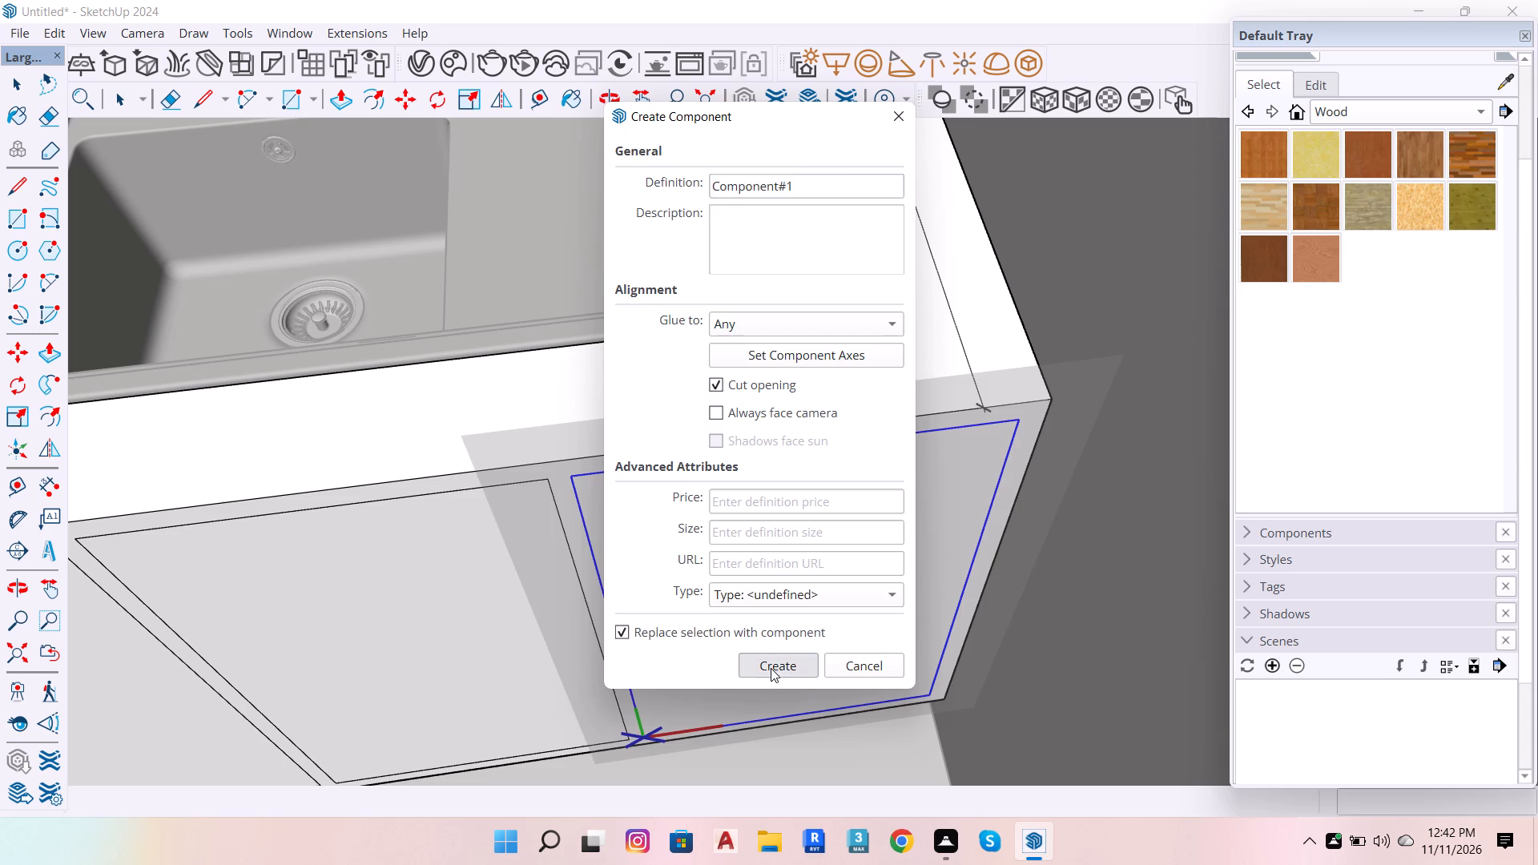
Extrude the face inside the fourth panel's component outward by 0.8" and close the component.
{"action": "double_click", "coordinate": [902, 516]}
{"action": "left_click", "coordinate": [956, 455]}
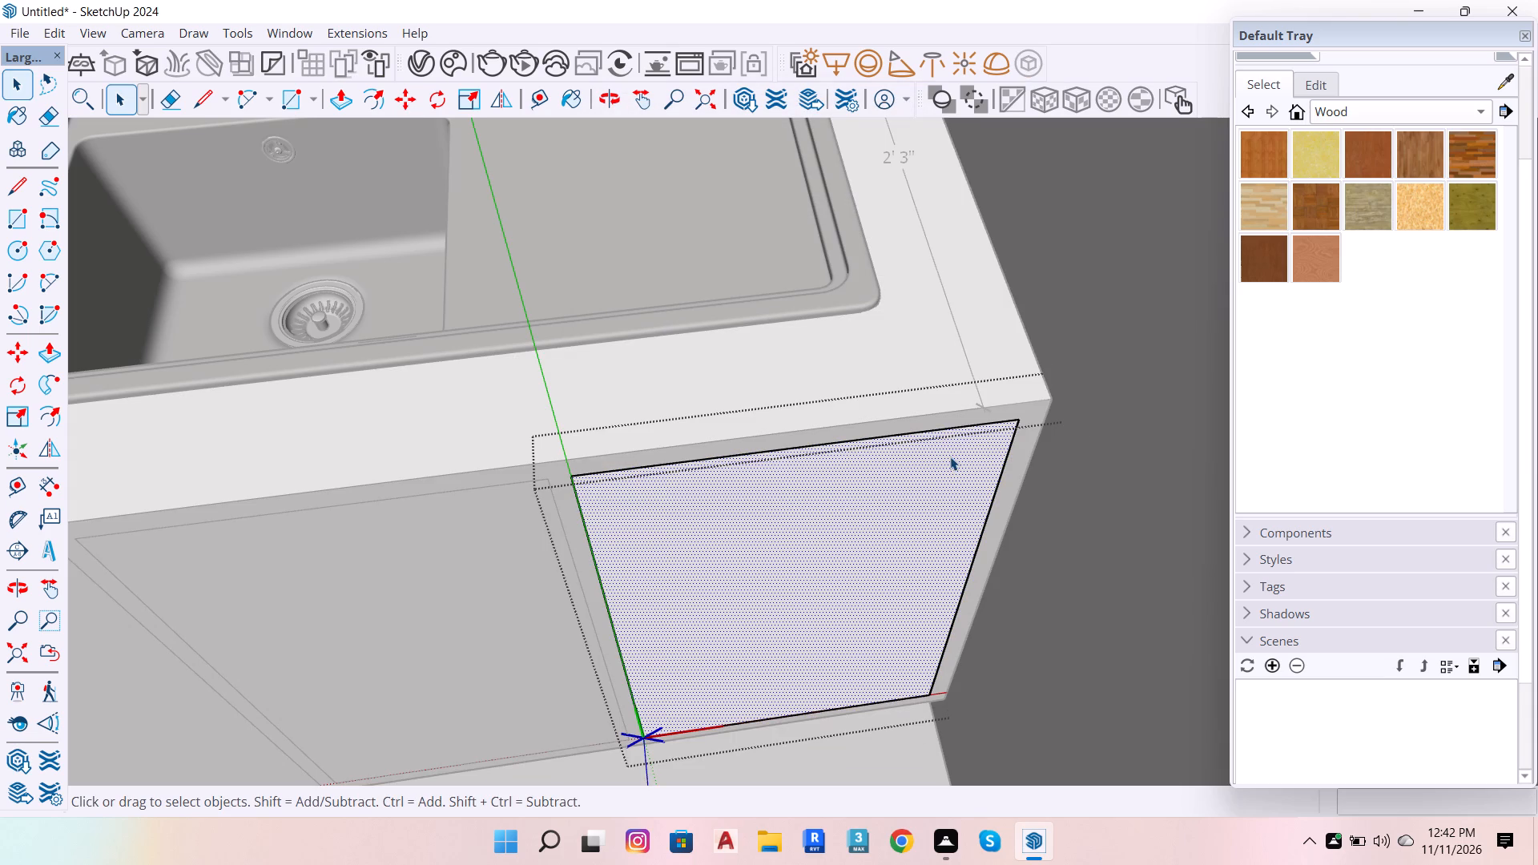
{"action": "key", "text": "p"}
{"action": "left_click", "coordinate": [950, 457]}
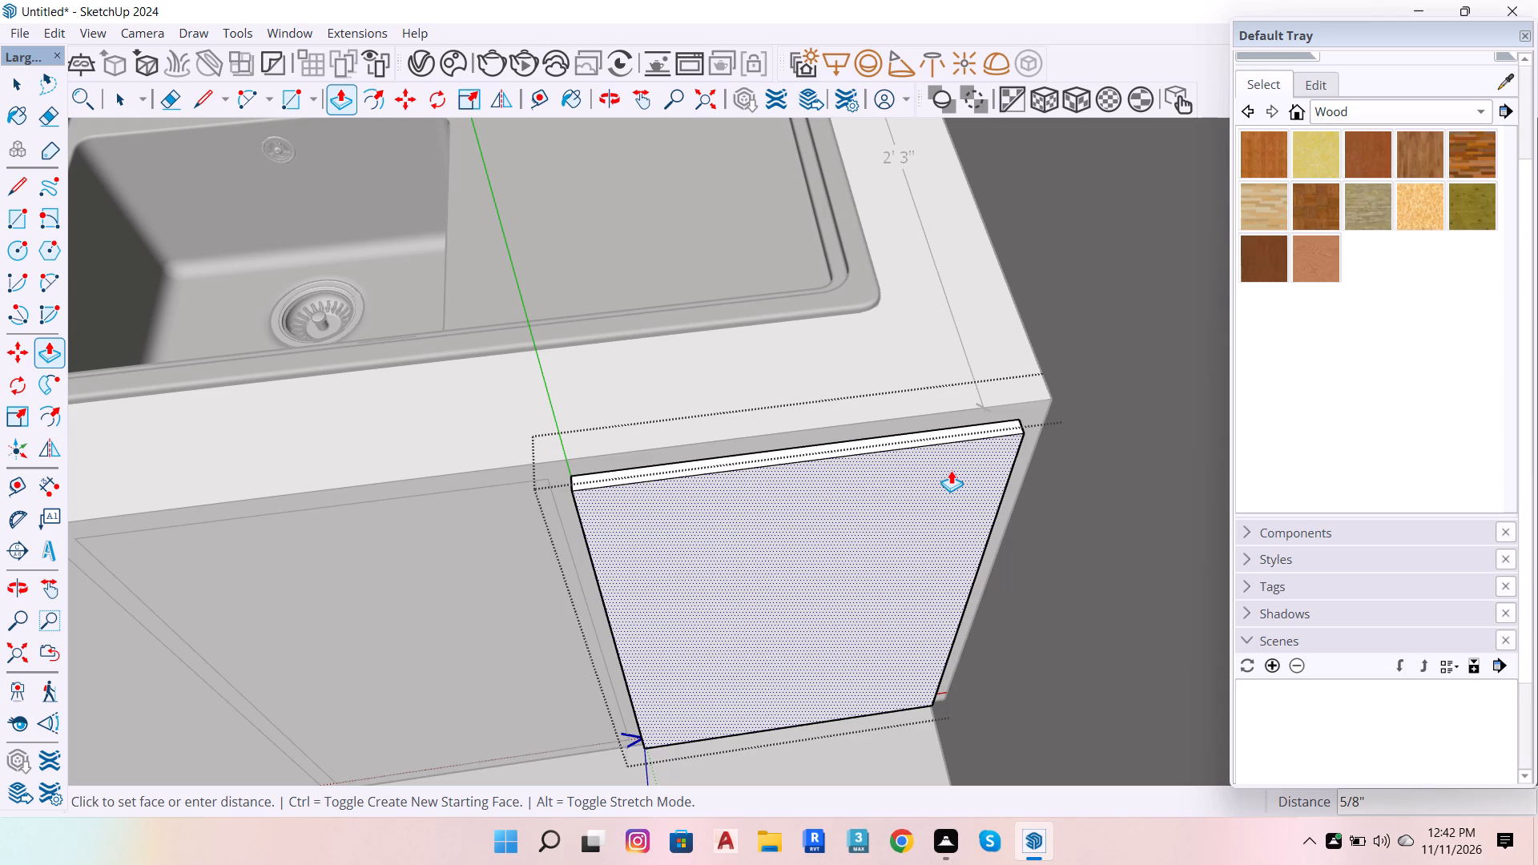
{"action": "type", "text": ".8"}
{"action": "key", "text": "Return"}
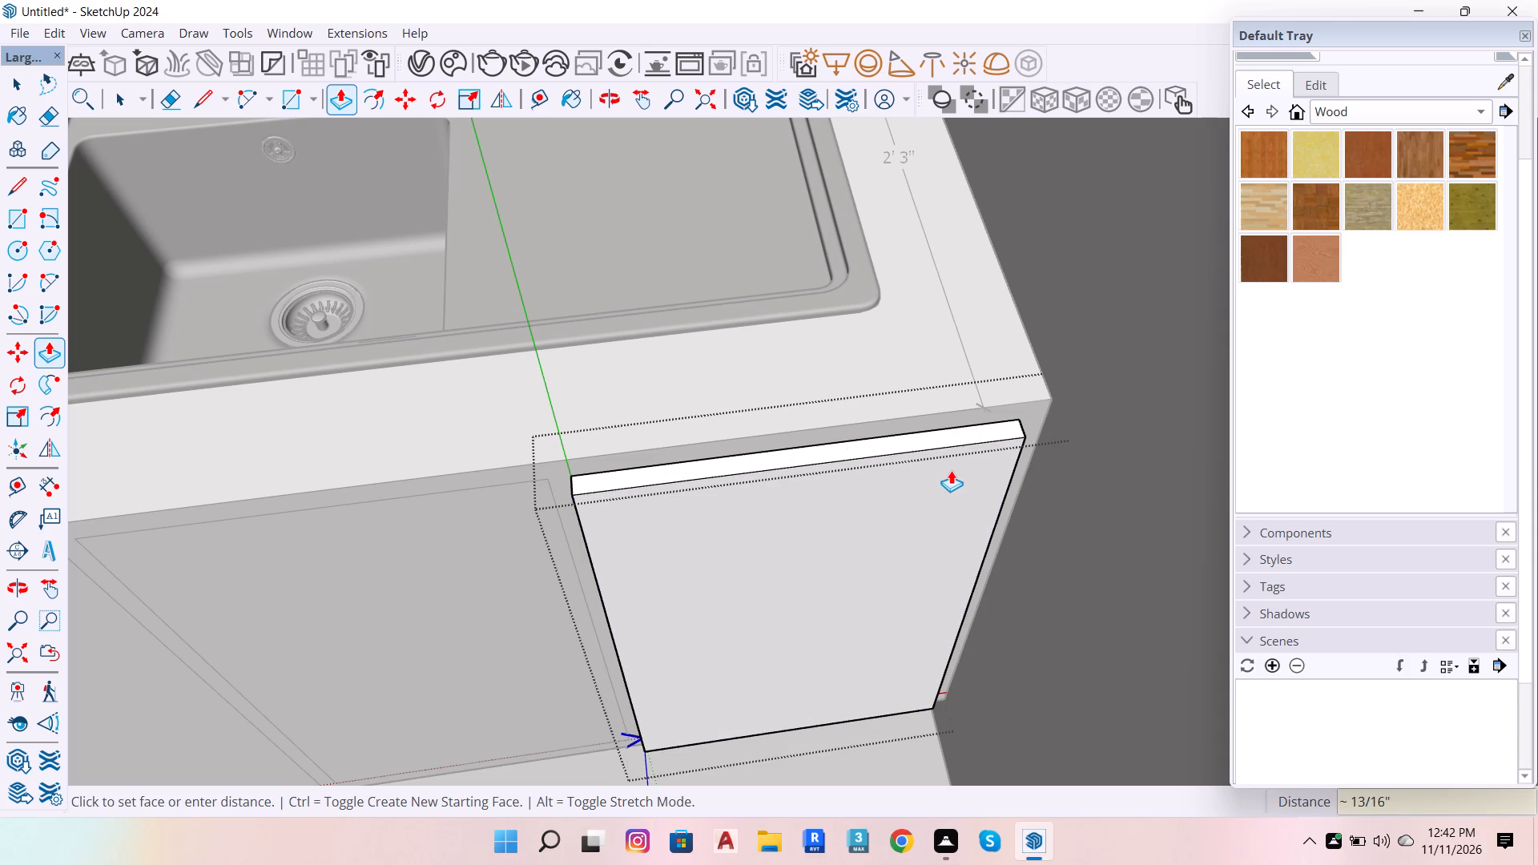
{"action": "scroll", "coordinate": [1016, 409], "scroll_direction": "down", "scroll_amount": 6}
{"action": "key", "text": "space"}
{"action": "left_click", "coordinate": [843, 670]}
Copy the raised door component about 1' 4 7/8" along the cabinet front onto the third panel, aligned at its upper corner.
{"action": "scroll", "coordinate": [1004, 445], "scroll_direction": "up", "scroll_amount": 4}
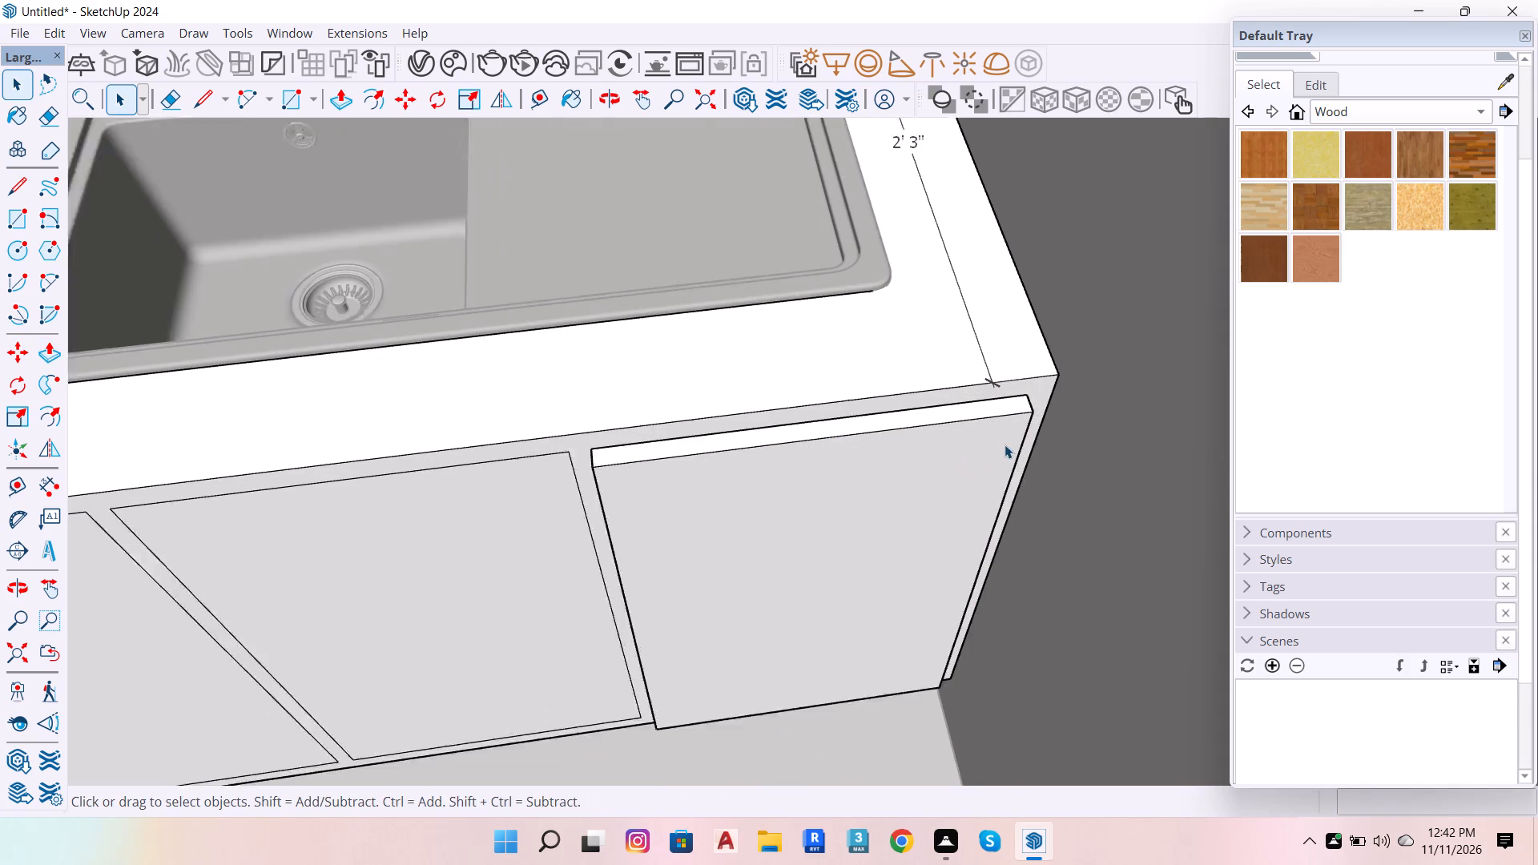
{"action": "scroll", "coordinate": [1005, 445], "scroll_direction": "up", "scroll_amount": 2}
{"action": "left_click", "coordinate": [1007, 443]}
{"action": "scroll", "coordinate": [1065, 357], "scroll_direction": "up", "scroll_amount": 6}
{"action": "key", "text": "m"}
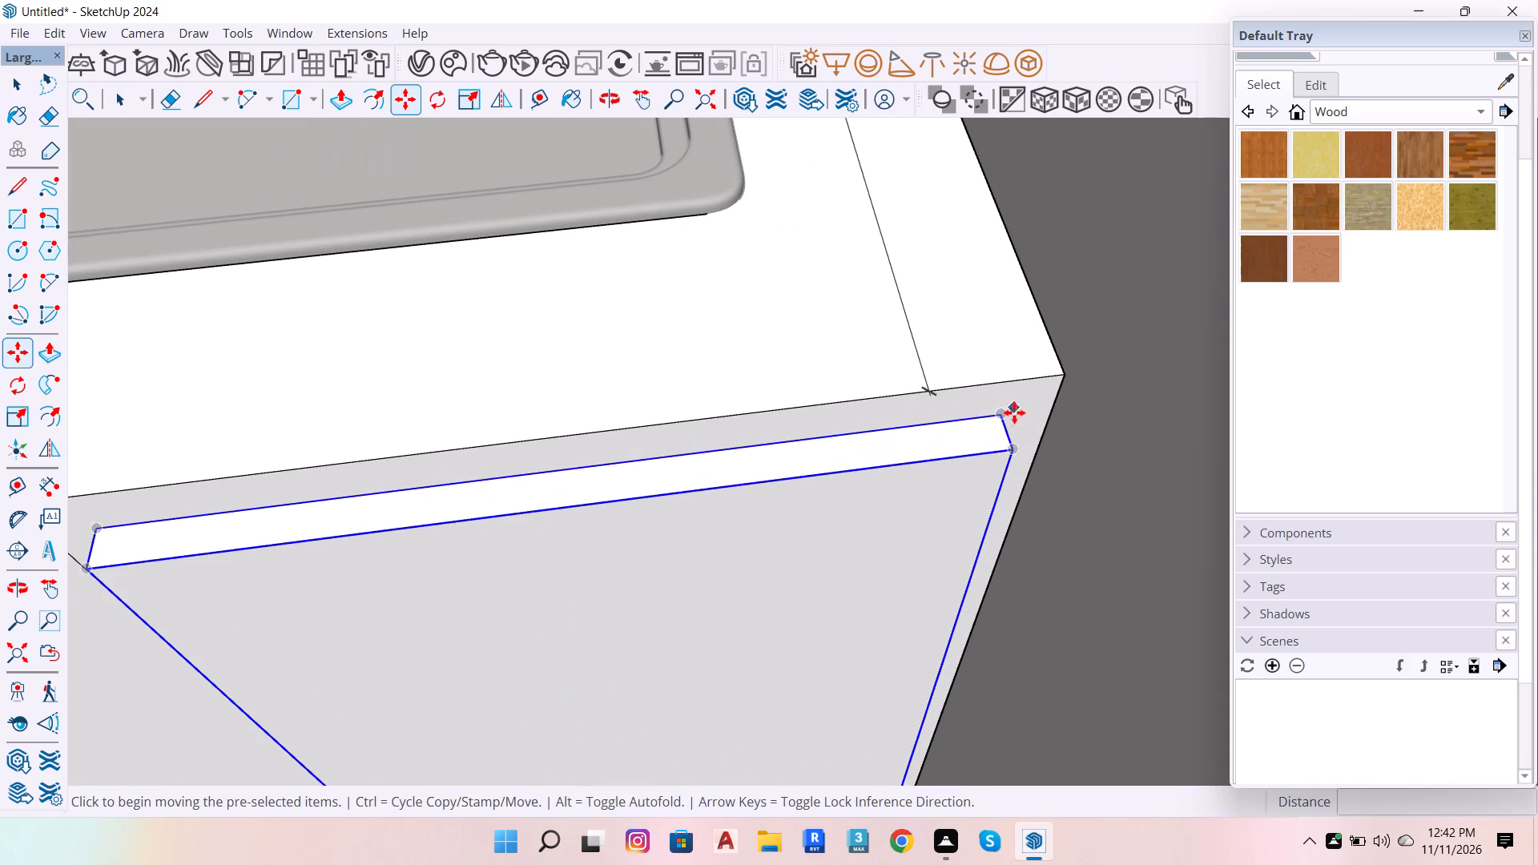
{"action": "left_click", "coordinate": [1003, 416]}
{"action": "scroll", "coordinate": [1056, 407], "scroll_direction": "down", "scroll_amount": 9}
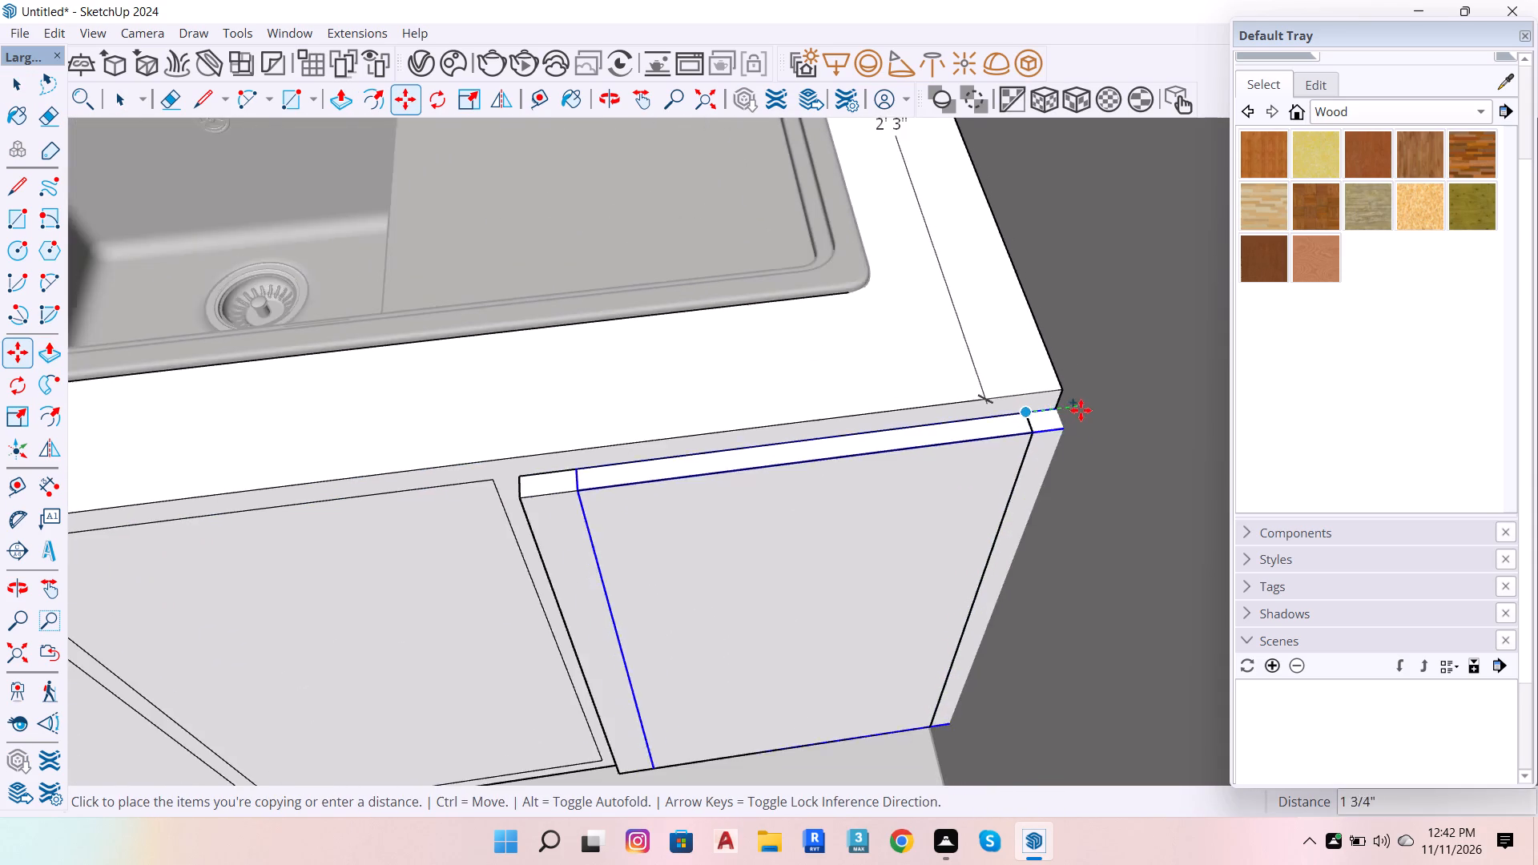
{"action": "scroll", "coordinate": [1081, 410], "scroll_direction": "down", "scroll_amount": 4}
{"action": "scroll", "coordinate": [743, 460], "scroll_direction": "up", "scroll_amount": 10}
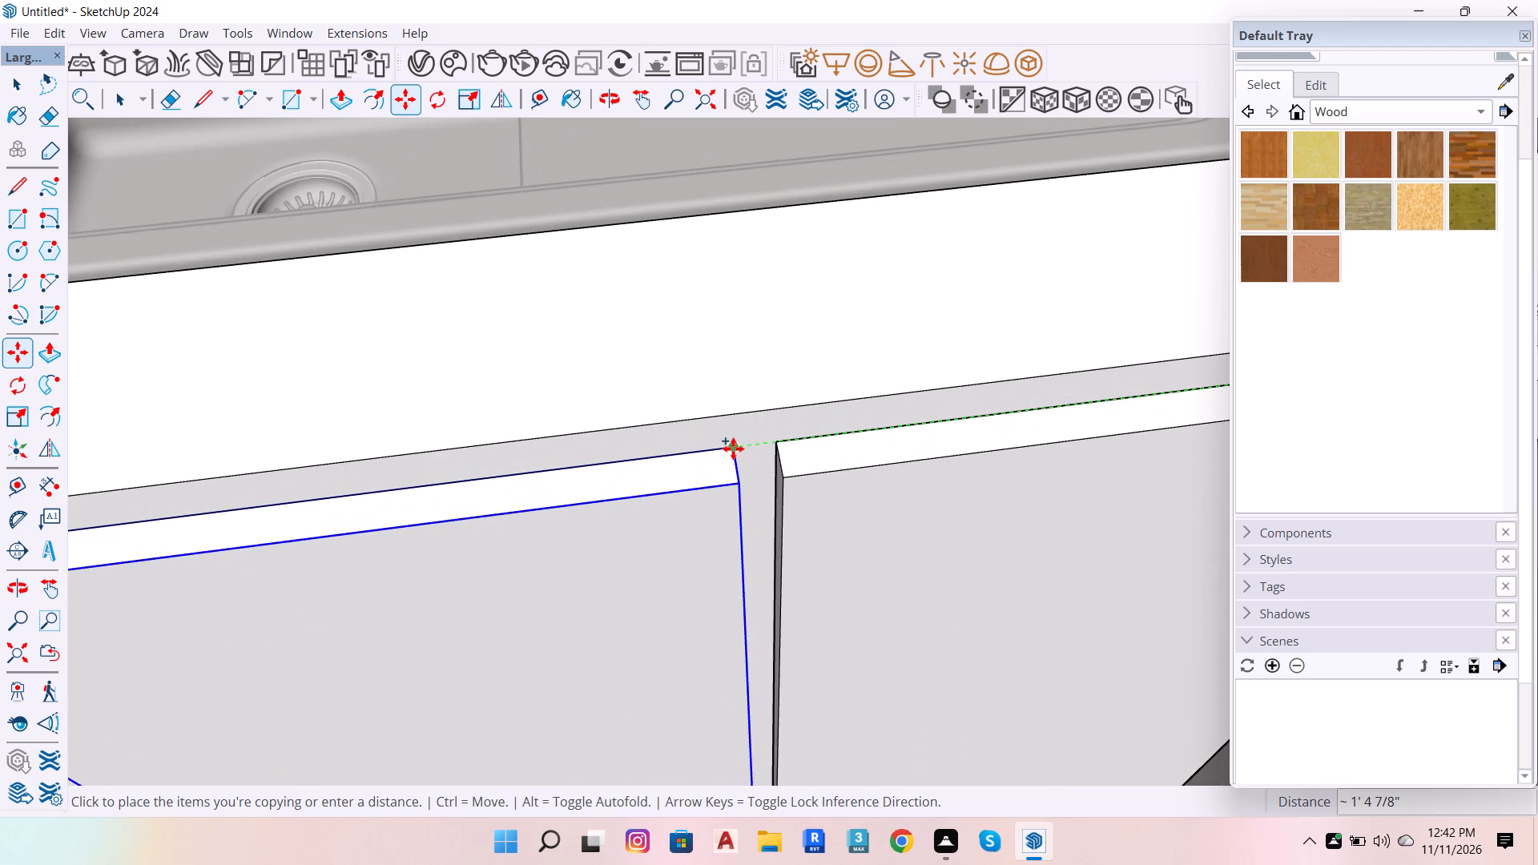
{"action": "left_click", "coordinate": [733, 449]}
Copy the raised door component 1' 4 1/2" from the third panel onto the second panel's upper corner.
{"action": "left_click", "coordinate": [733, 449]}
{"action": "scroll", "coordinate": [896, 385], "scroll_direction": "down", "scroll_amount": 15}
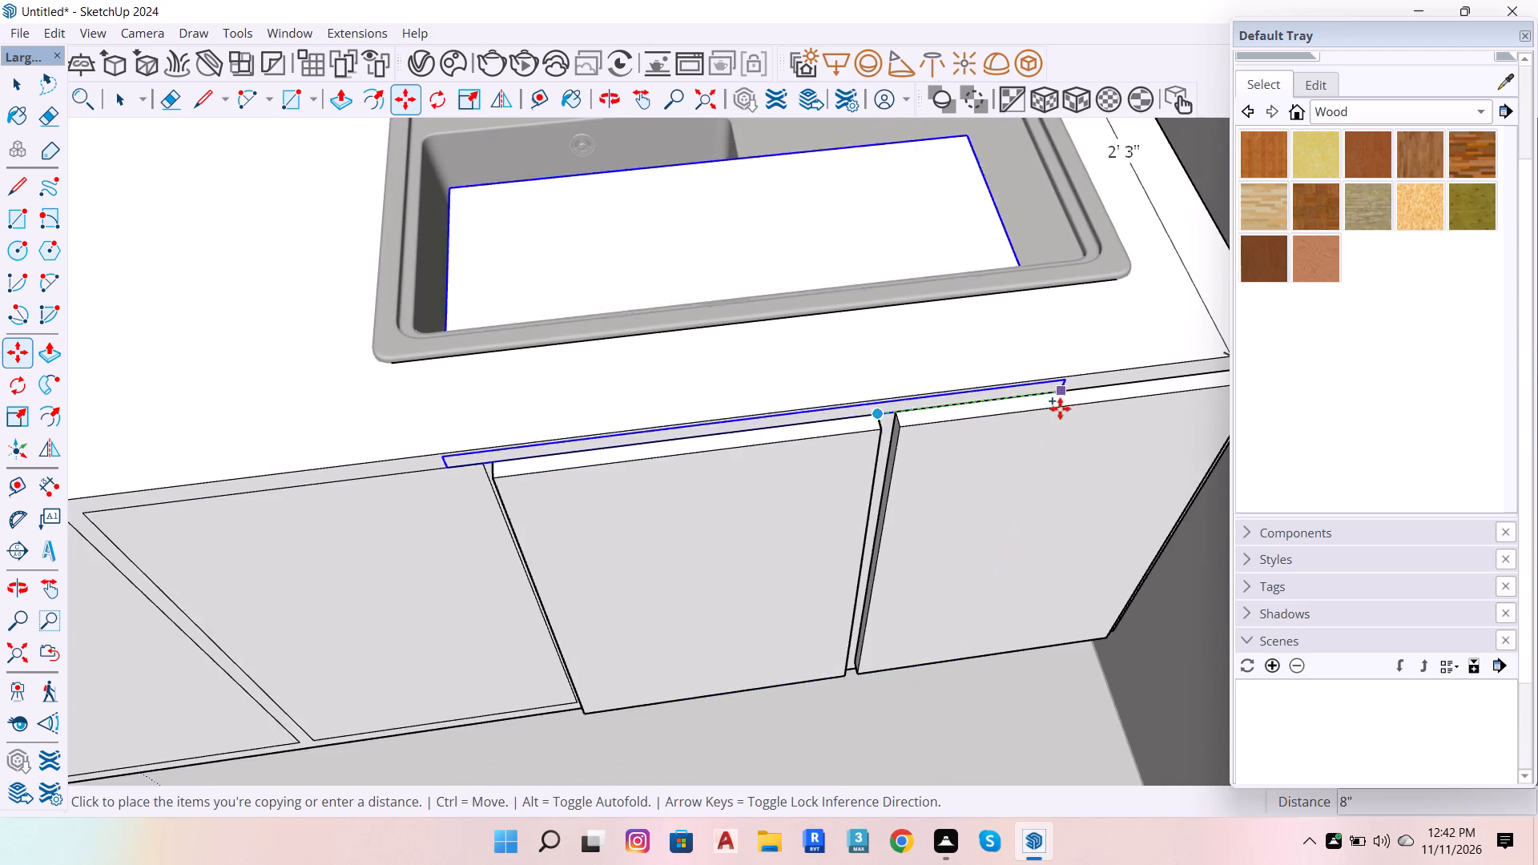
{"action": "scroll", "coordinate": [331, 452], "scroll_direction": "up", "scroll_amount": 6}
{"action": "scroll", "coordinate": [576, 497], "scroll_direction": "up", "scroll_amount": 5}
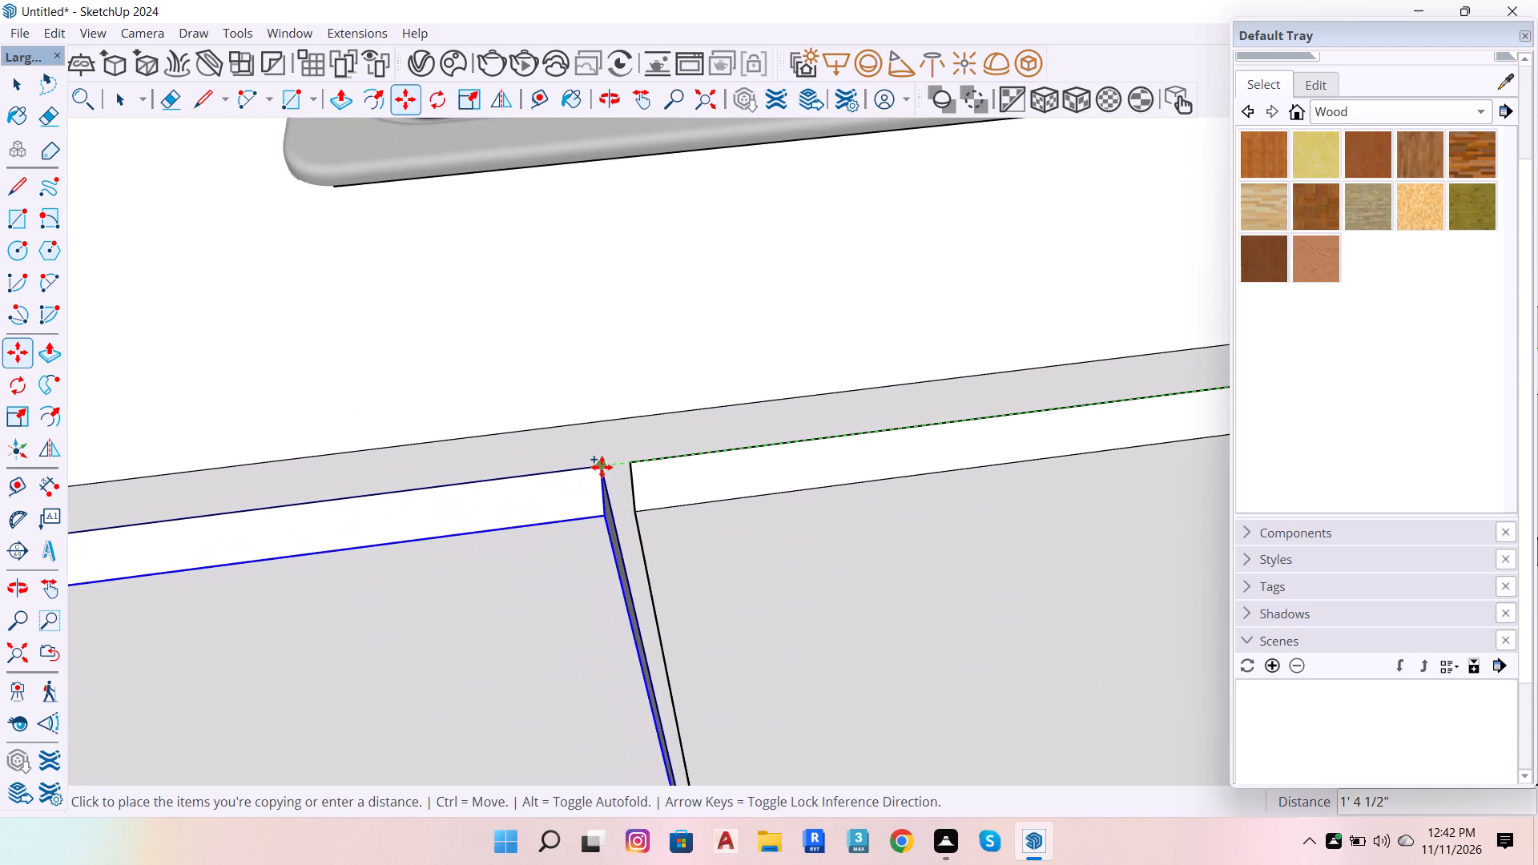
{"action": "left_click", "coordinate": [602, 467]}
Copy the raised door component 1' 4 1/2" from the second panel onto the first panel and clear the selection.
{"action": "left_click", "coordinate": [602, 467]}
{"action": "scroll", "coordinate": [753, 414], "scroll_direction": "down", "scroll_amount": 16}
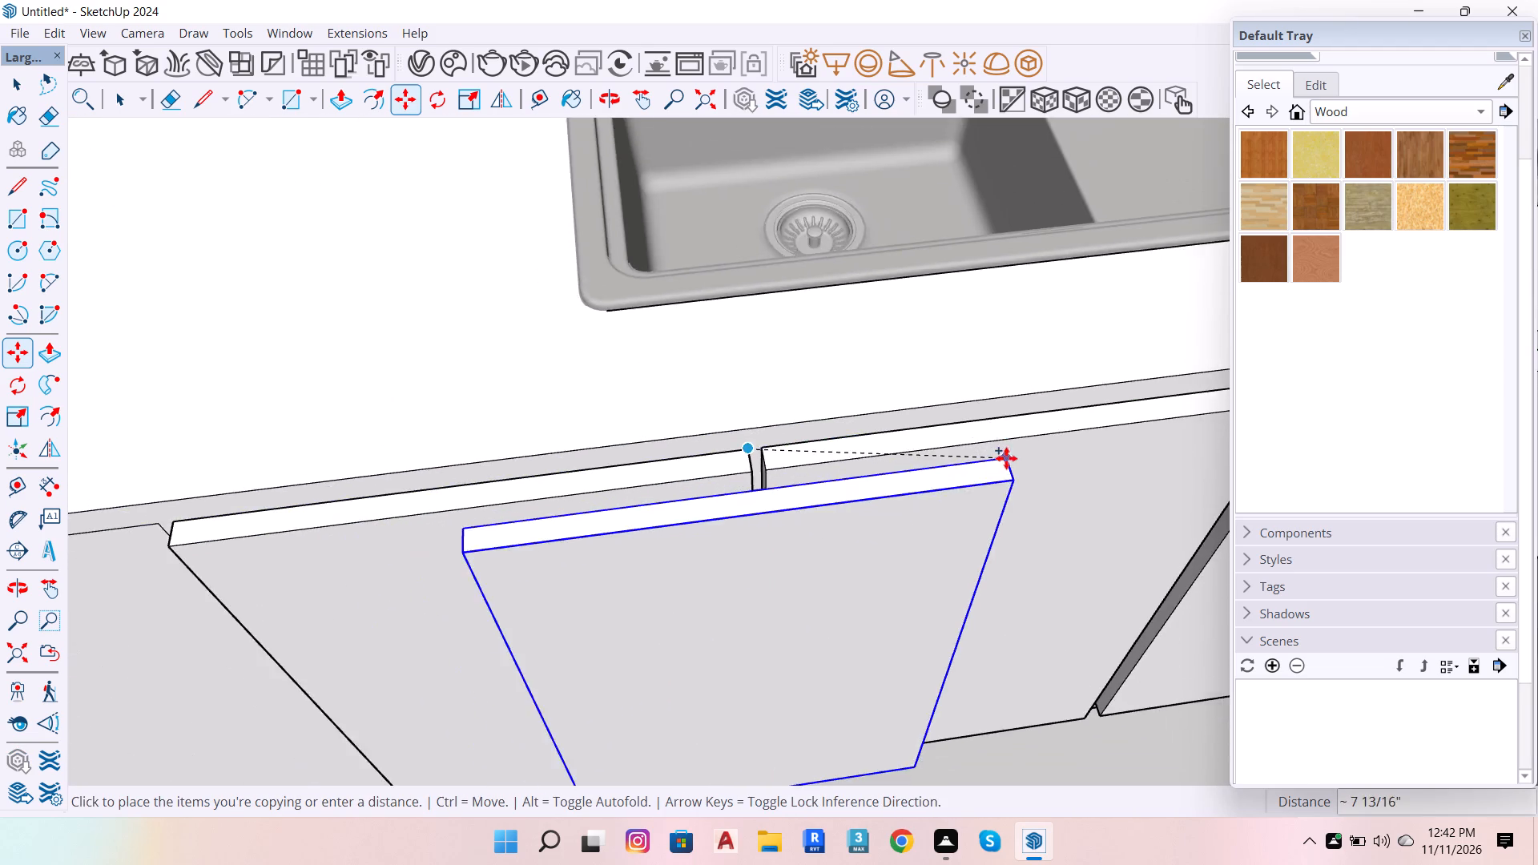
{"action": "scroll", "coordinate": [1006, 458], "scroll_direction": "down", "scroll_amount": 4}
{"action": "scroll", "coordinate": [469, 524], "scroll_direction": "up", "scroll_amount": 13}
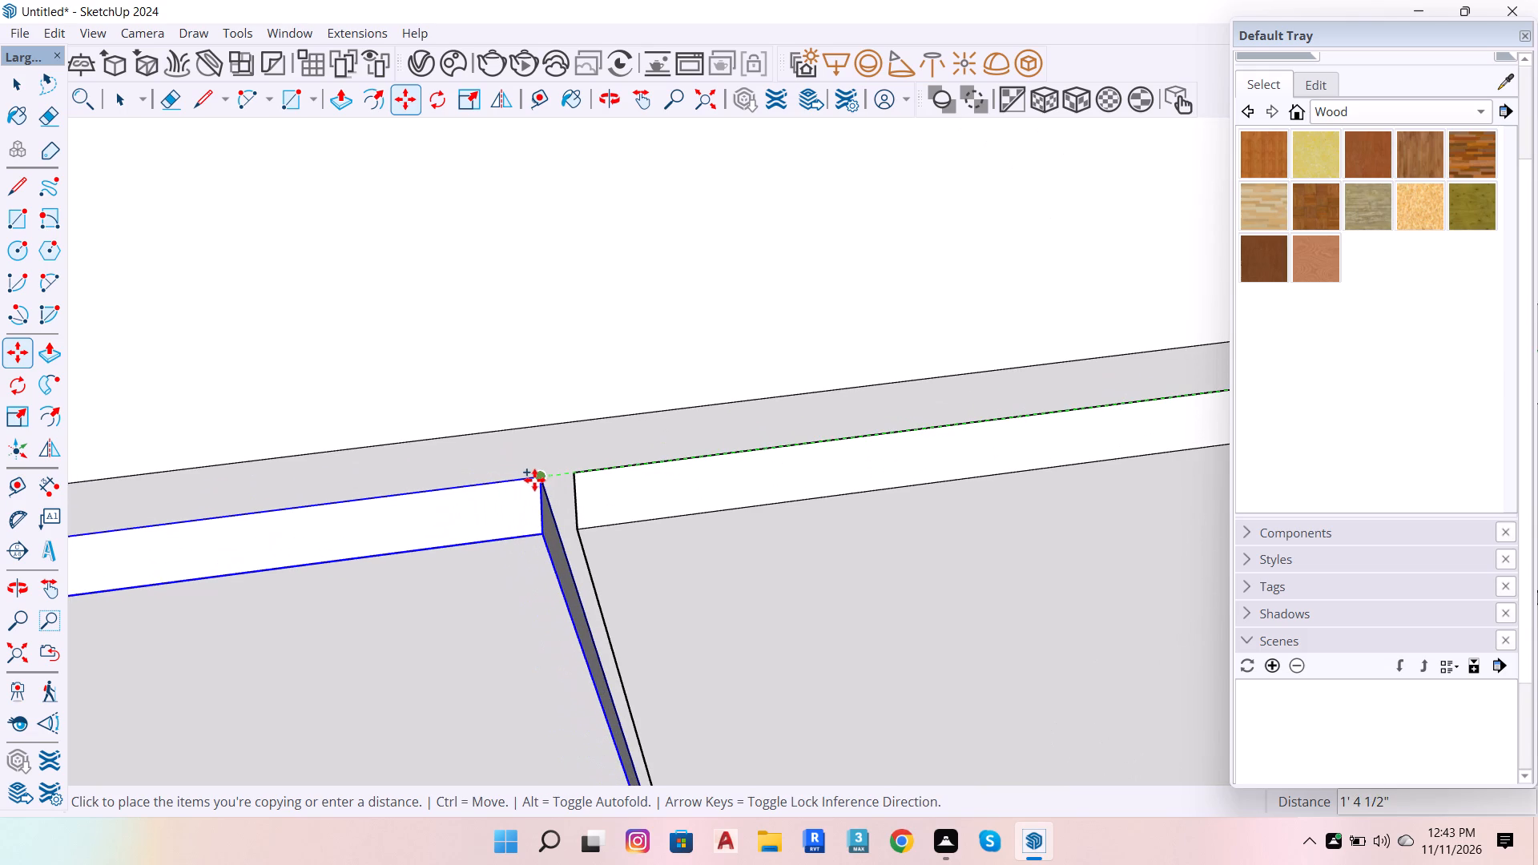
{"action": "left_click", "coordinate": [535, 480]}
{"action": "key", "text": "space"}
{"action": "scroll", "coordinate": [785, 353], "scroll_direction": "down", "scroll_amount": 20}
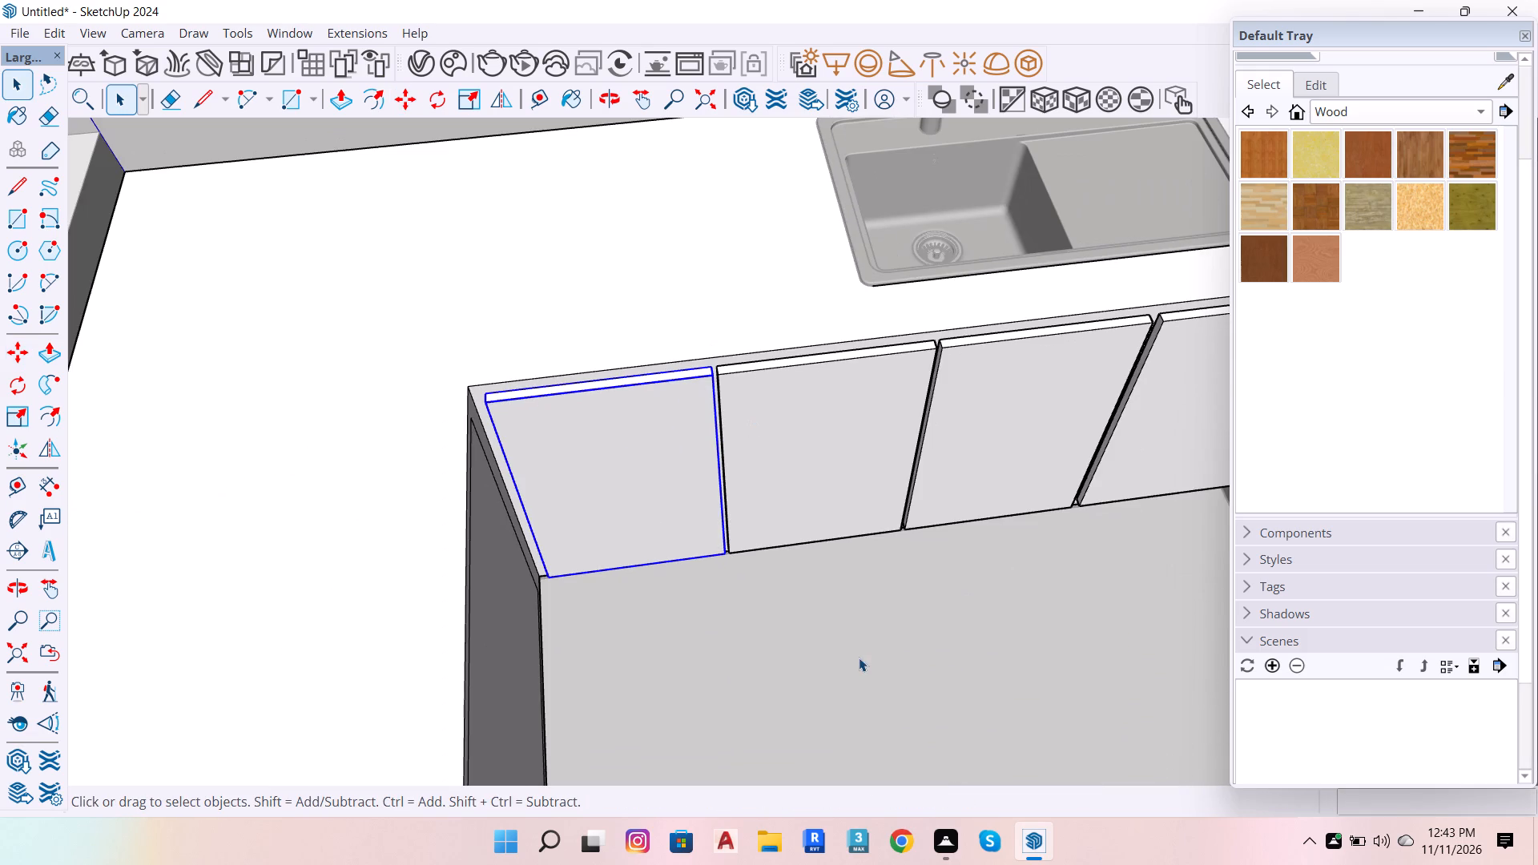
{"action": "left_click", "coordinate": [859, 658]}
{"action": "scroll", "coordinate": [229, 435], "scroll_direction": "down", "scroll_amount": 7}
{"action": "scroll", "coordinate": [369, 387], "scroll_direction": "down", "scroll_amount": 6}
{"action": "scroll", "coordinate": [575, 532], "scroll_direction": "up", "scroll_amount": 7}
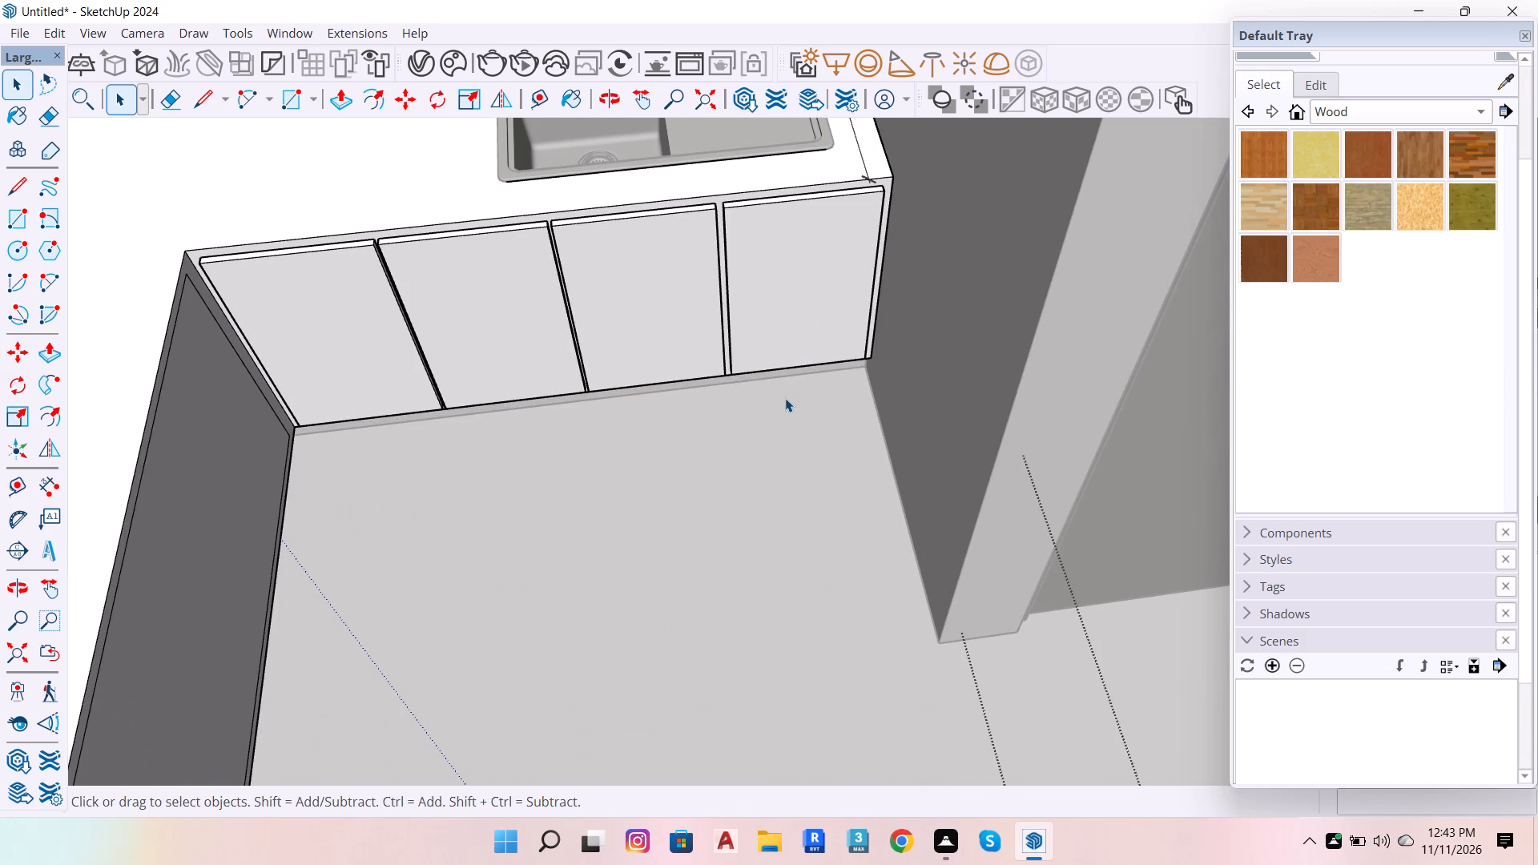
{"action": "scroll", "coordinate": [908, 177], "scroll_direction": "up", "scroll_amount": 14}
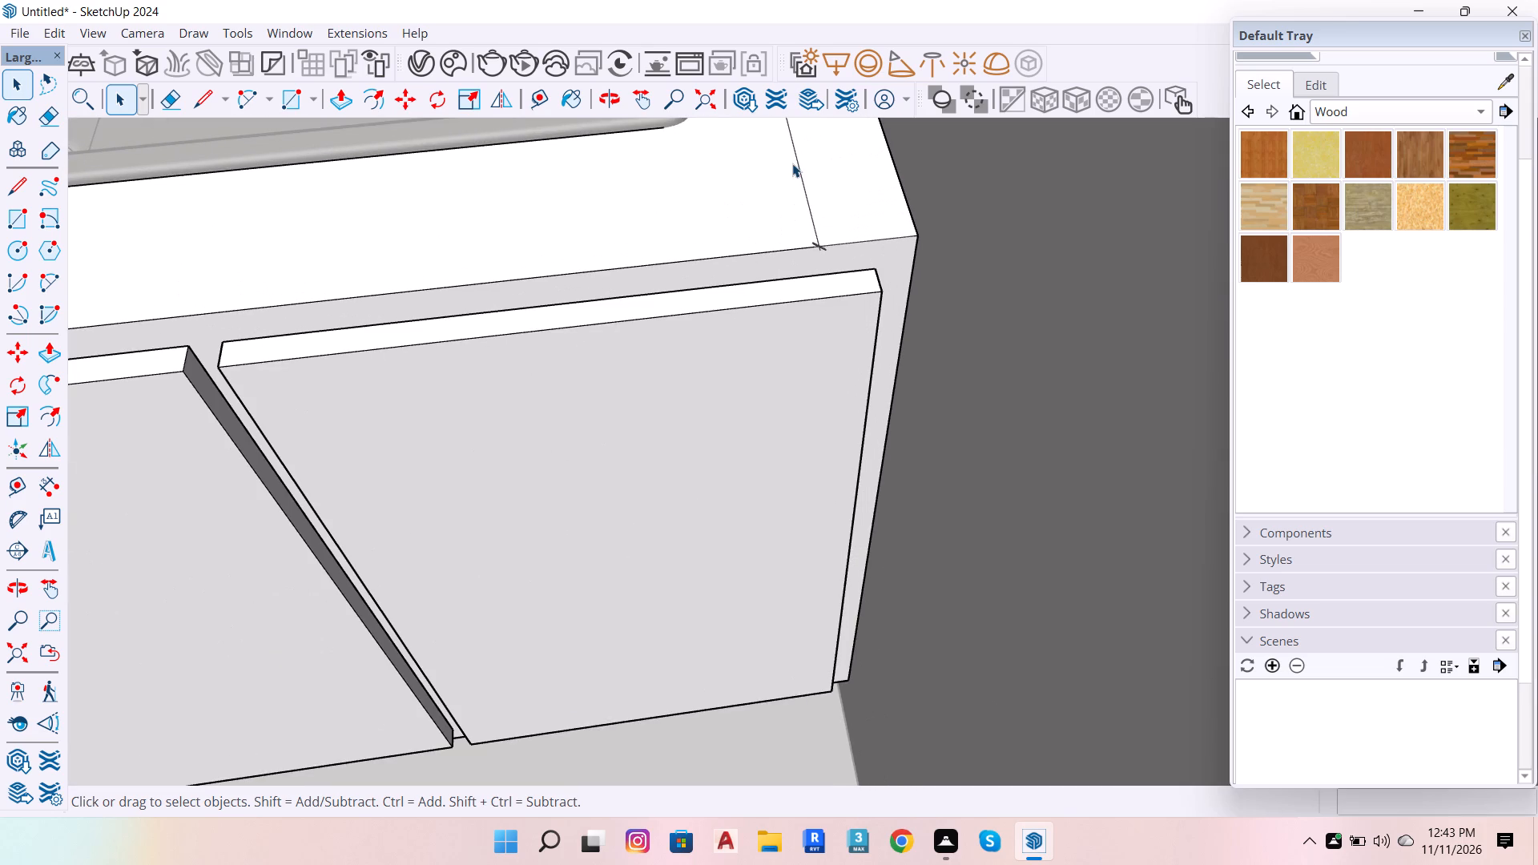
Erase the leftover dimension on the countertop beside the sink, near the cabinet run's outer end.
{"action": "key", "text": "e"}
{"action": "left_click_drag", "start_coordinate": [793, 187], "coordinate": [825, 208]}
{"action": "scroll", "coordinate": [826, 210], "scroll_direction": "down", "scroll_amount": 7}
{"action": "key", "text": "space"}
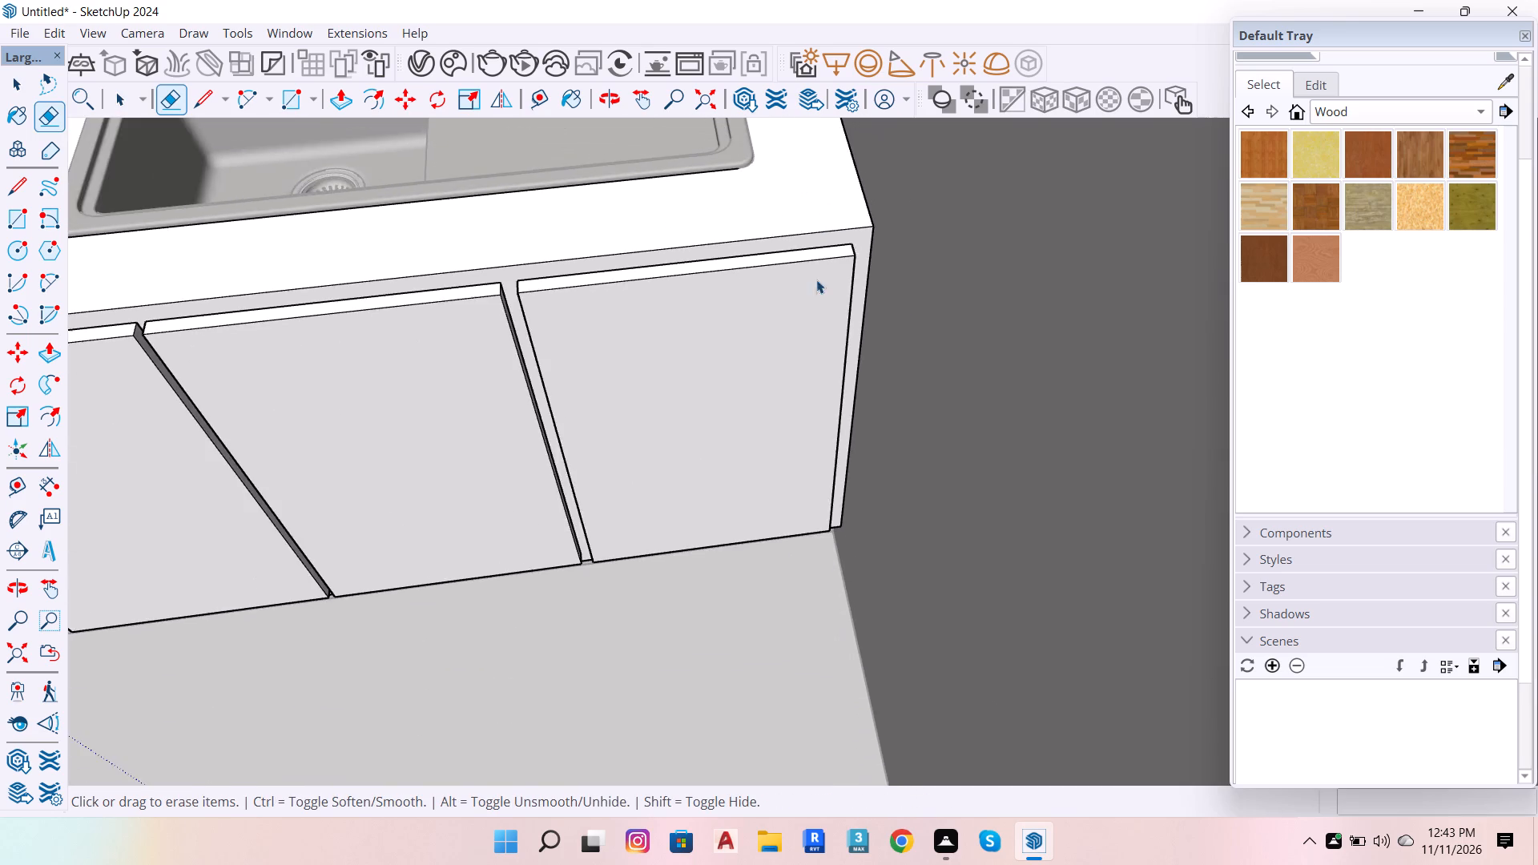
Dimension the countertop width along the free end of the long counter leg.
{"action": "scroll", "coordinate": [803, 337], "scroll_direction": "down", "scroll_amount": 15}
{"action": "scroll", "coordinate": [655, 489], "scroll_direction": "up", "scroll_amount": 2}
{"action": "key", "text": "o"}
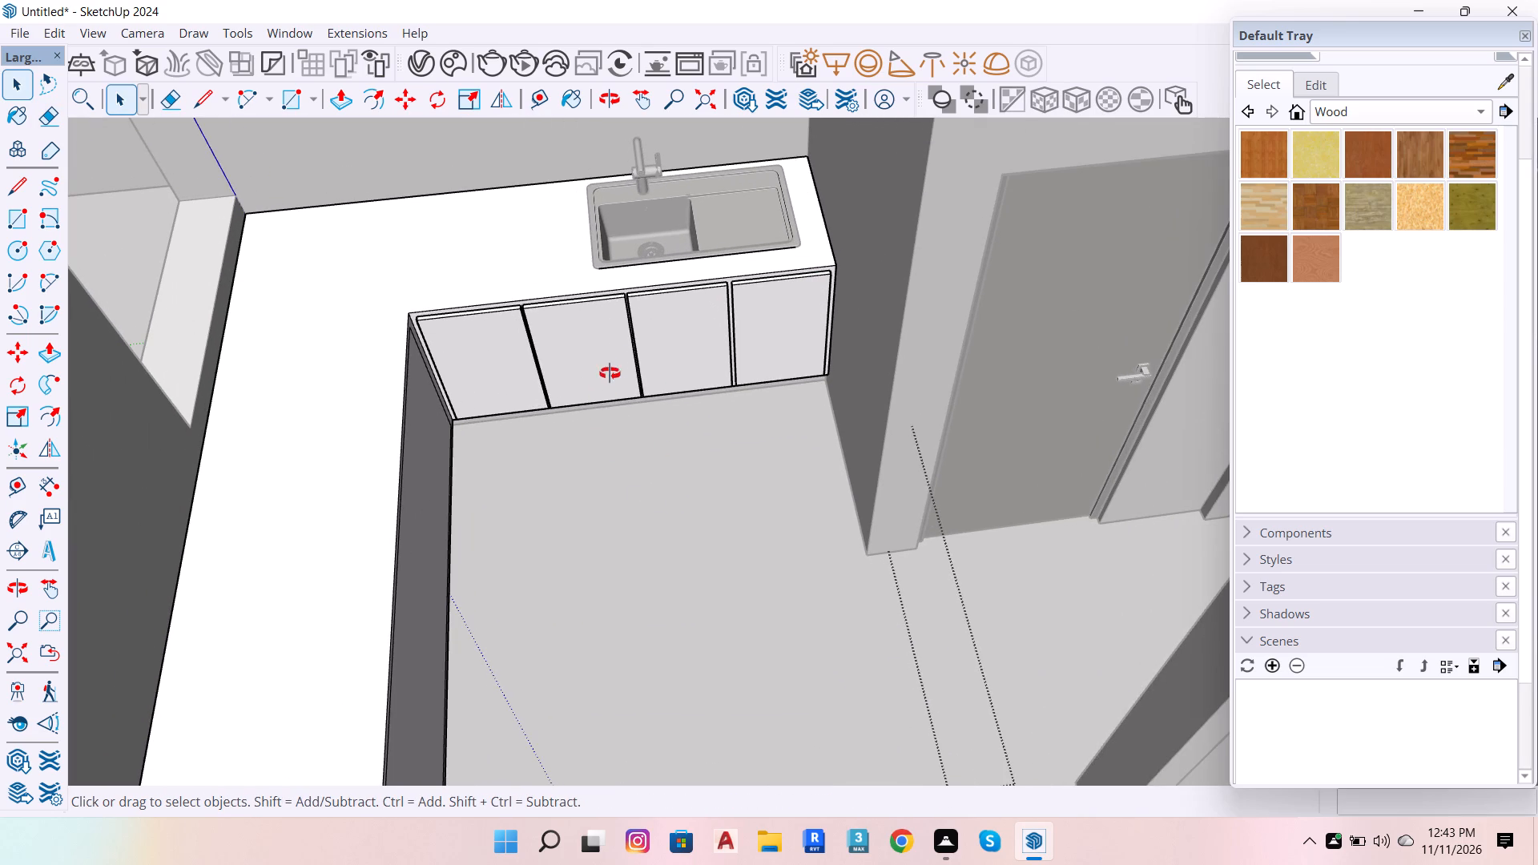
{"action": "left_click_drag", "start_coordinate": [630, 354], "coordinate": [382, 418]}
{"action": "left_click_drag", "start_coordinate": [316, 388], "coordinate": [296, 307]}
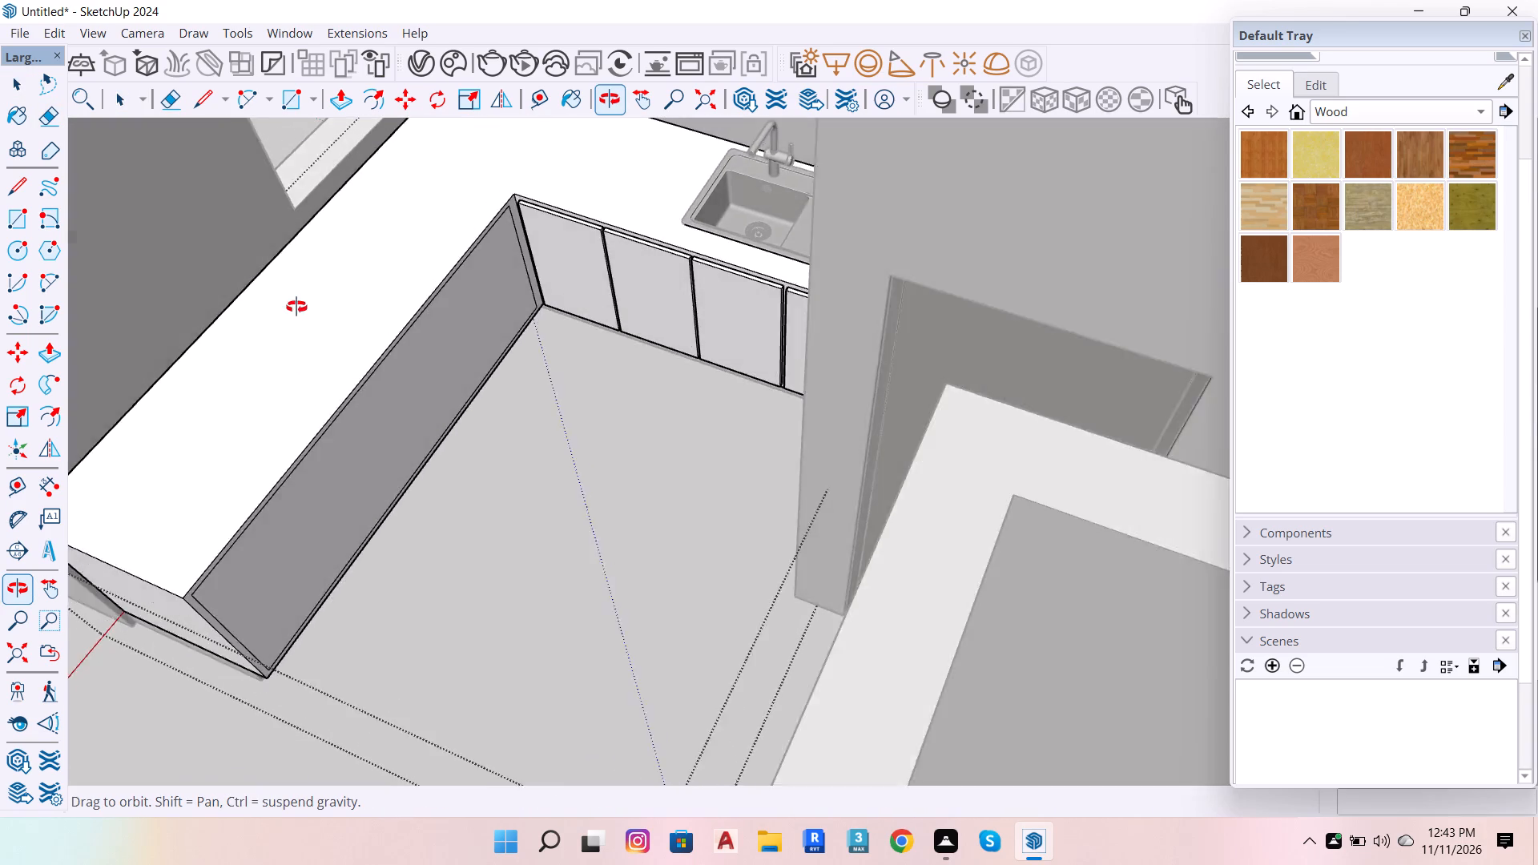
{"action": "left_click_drag", "start_coordinate": [296, 307], "coordinate": [296, 292]}
{"action": "scroll", "coordinate": [303, 493], "scroll_direction": "up", "scroll_amount": 4}
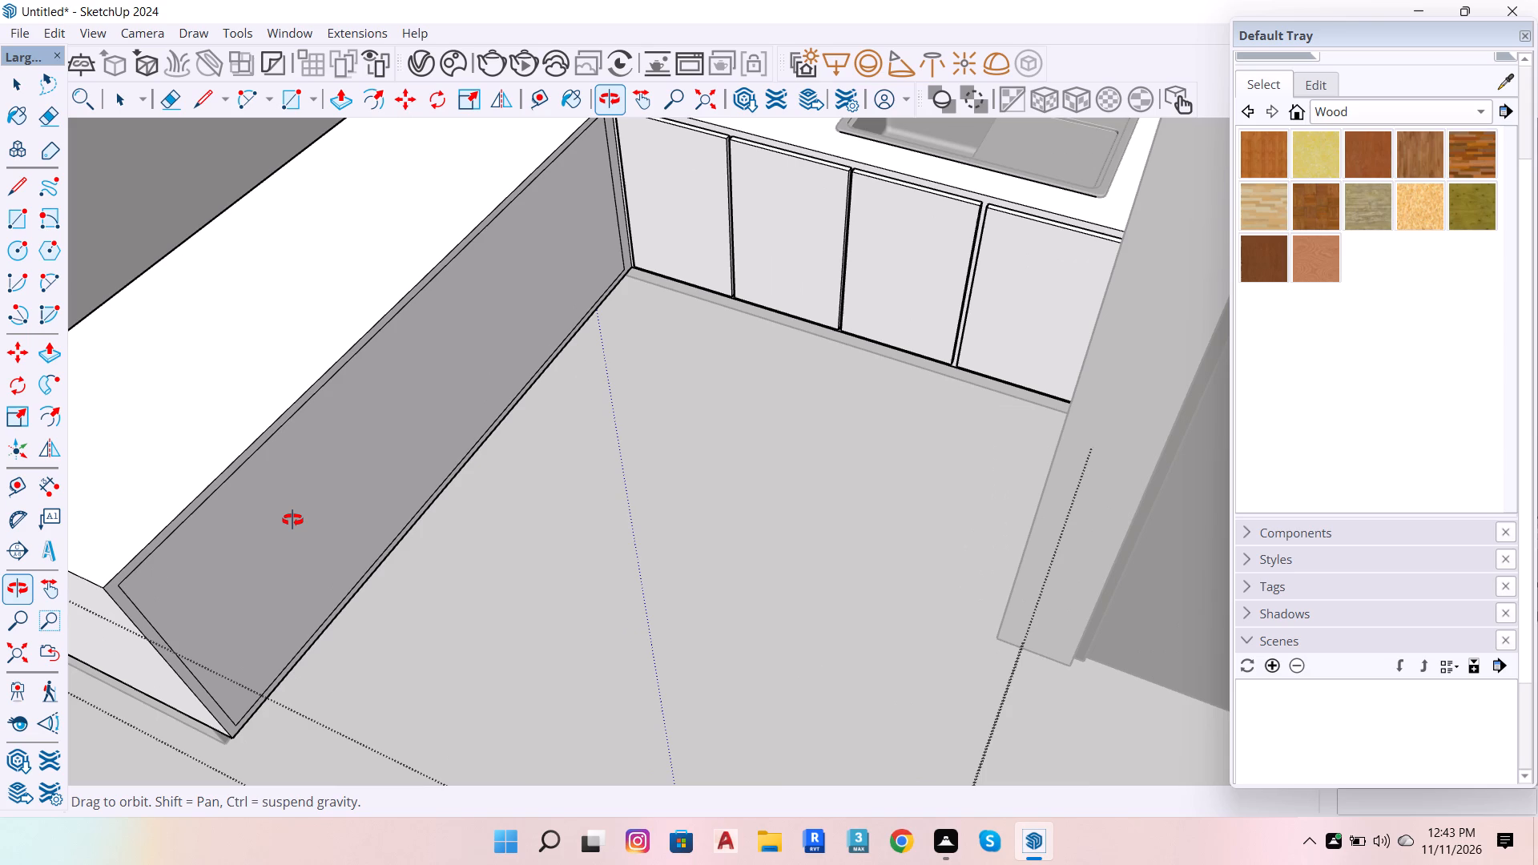
{"action": "scroll", "coordinate": [776, 632], "scroll_direction": "down", "scroll_amount": 6}
{"action": "scroll", "coordinate": [133, 532], "scroll_direction": "up", "scroll_amount": 5}
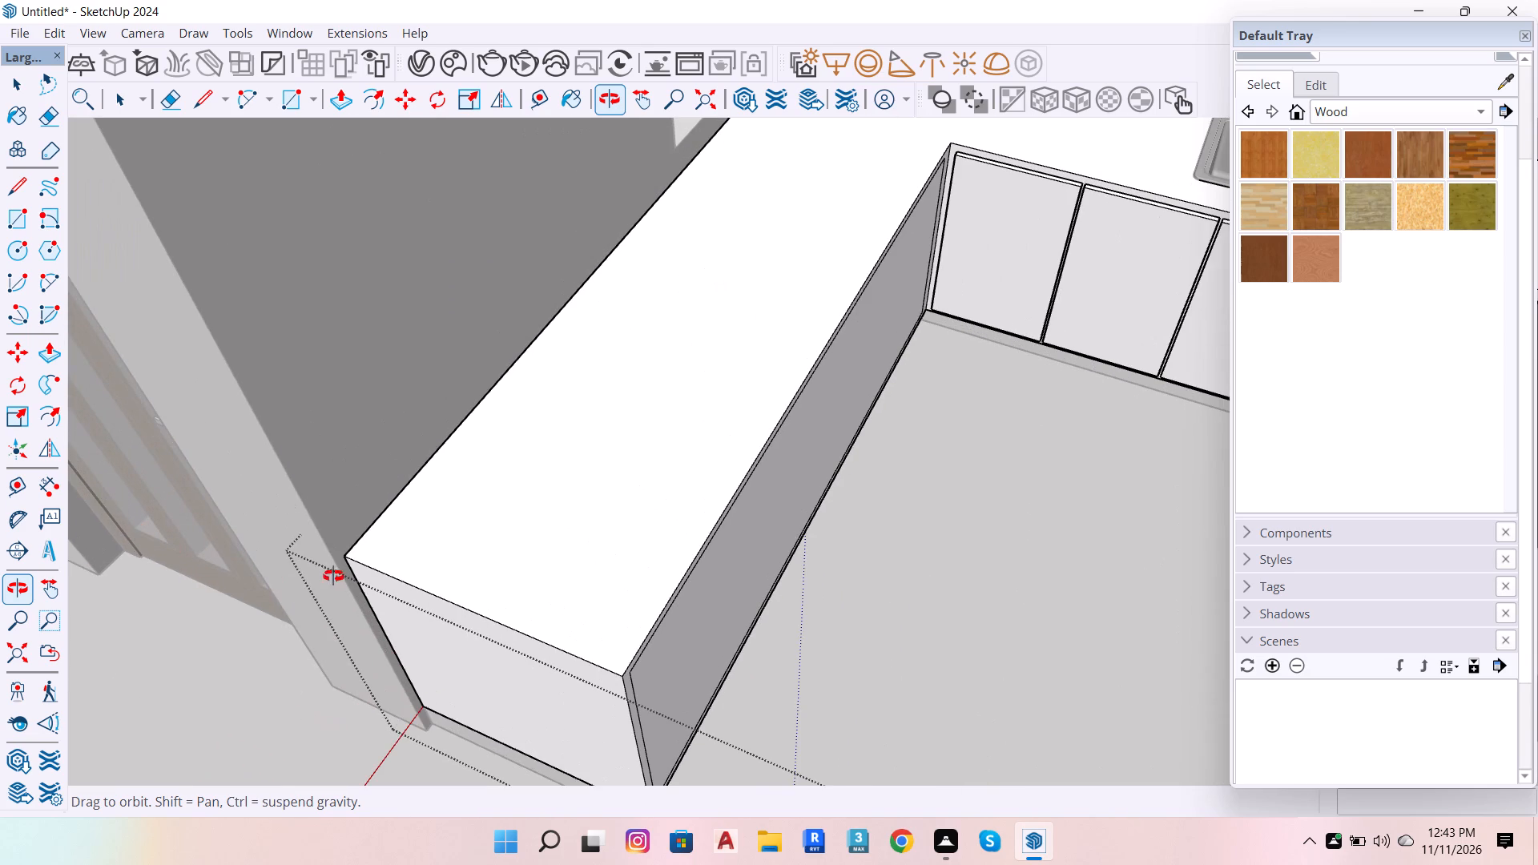
{"action": "left_click", "coordinate": [57, 474]}
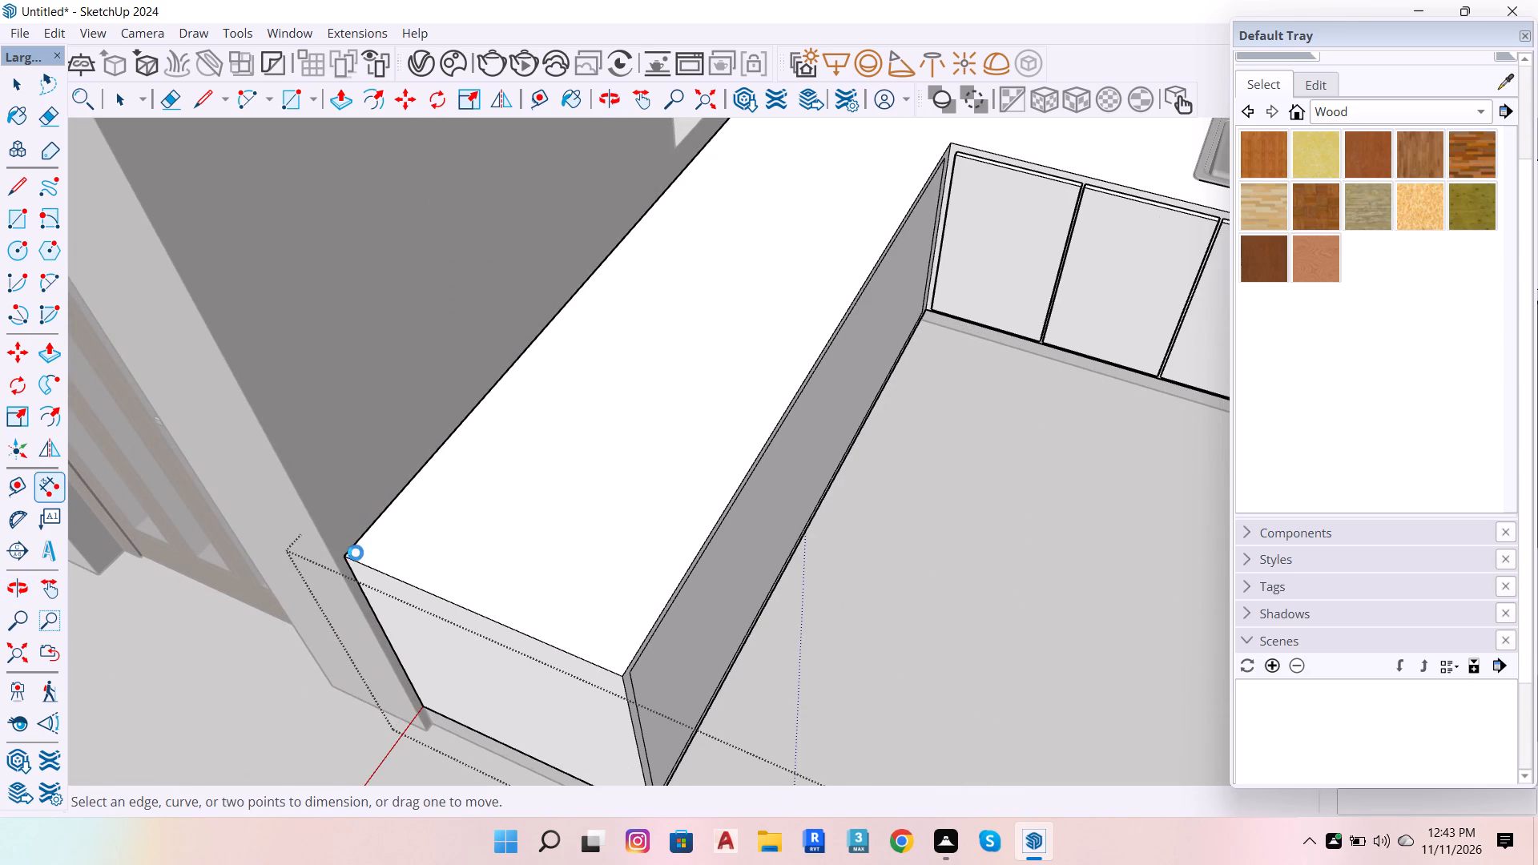
{"action": "left_click", "coordinate": [544, 546]}
{"action": "left_click", "coordinate": [367, 566]}
{"action": "left_click", "coordinate": [409, 532]}
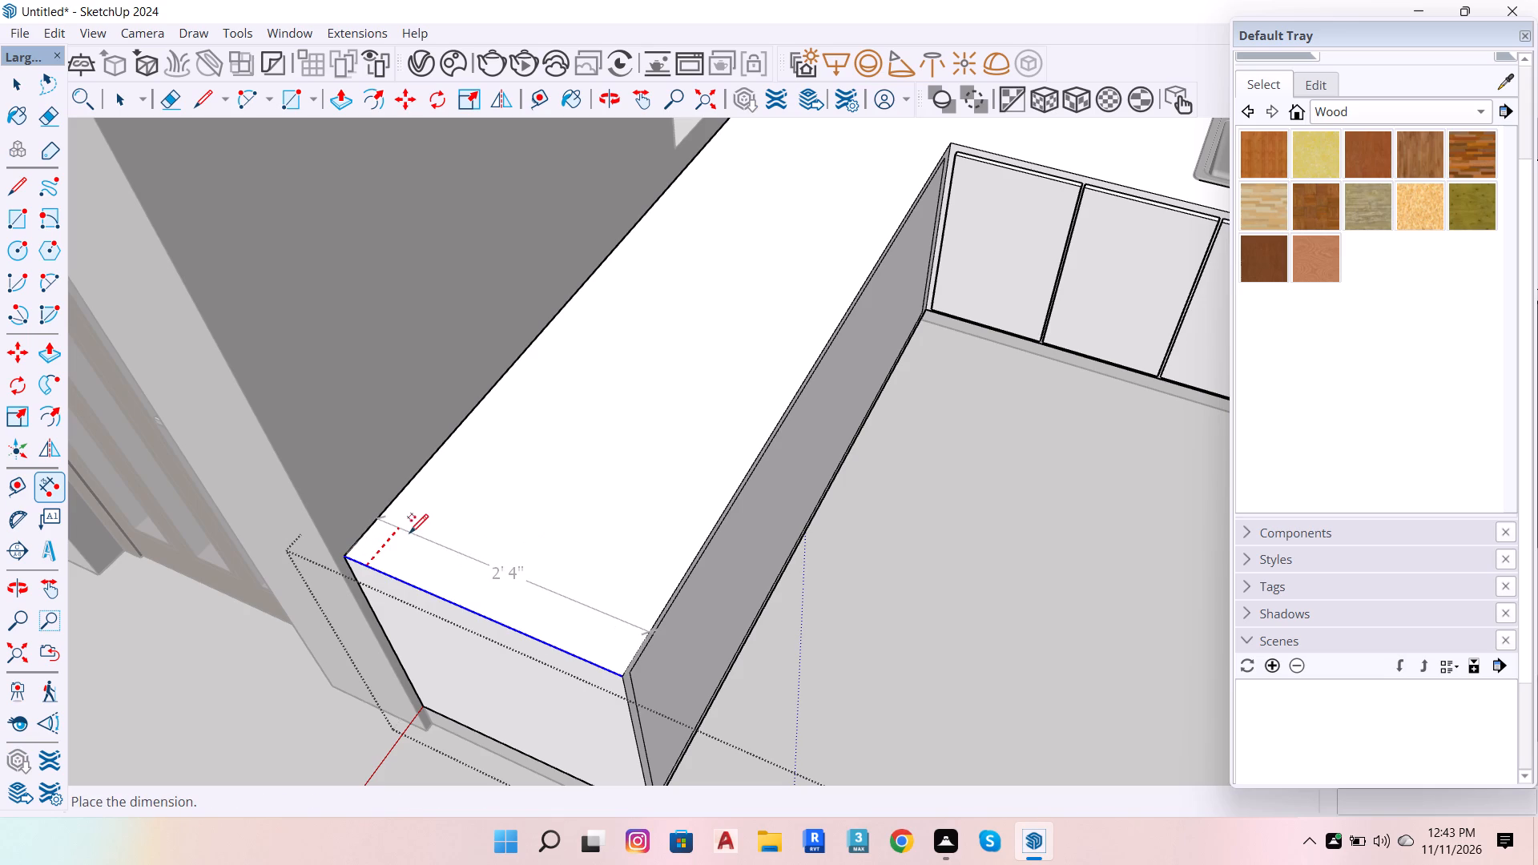
{"action": "key", "text": "space"}
Push the border face around the long counter leg's front panel inward by 1".
{"action": "scroll", "coordinate": [704, 662], "scroll_direction": "up", "scroll_amount": 4}
{"action": "left_click", "coordinate": [592, 657]}
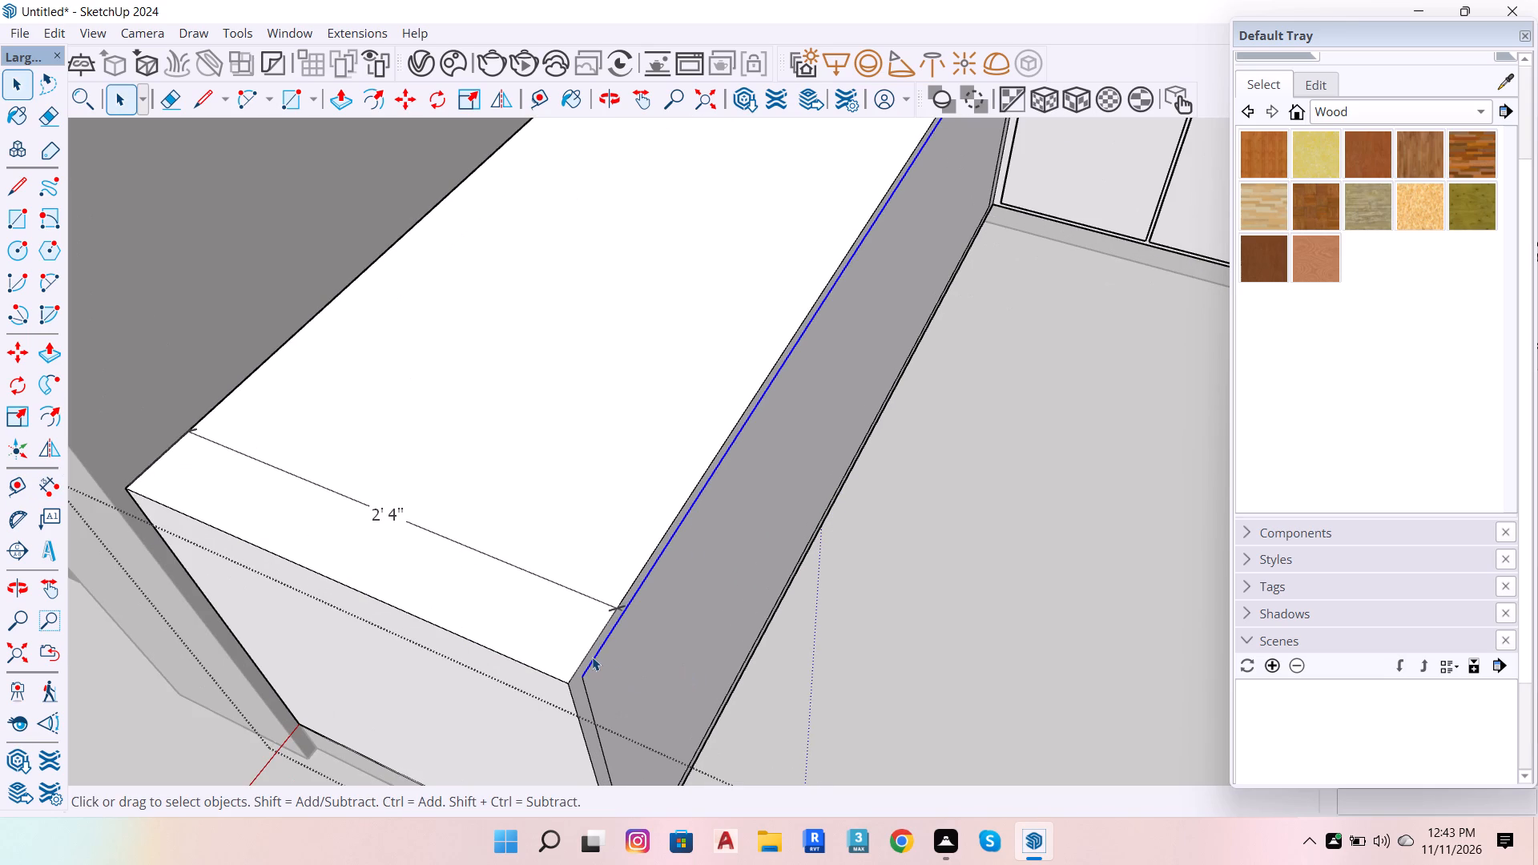
{"action": "scroll", "coordinate": [592, 657], "scroll_direction": "up", "scroll_amount": 5}
{"action": "left_click", "coordinate": [587, 650]}
{"action": "left_click", "coordinate": [593, 654]}
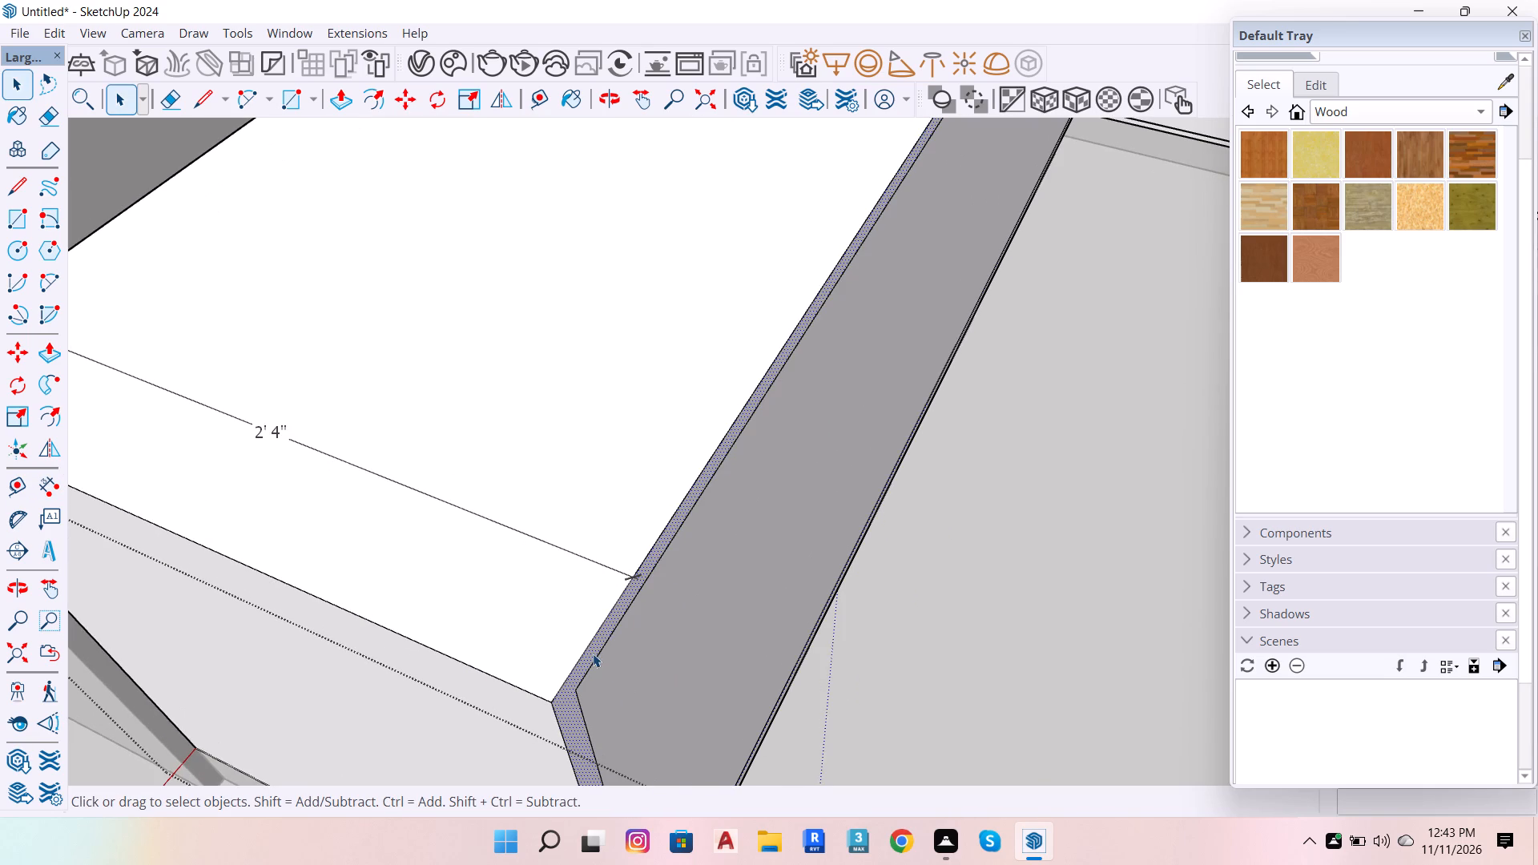
{"action": "key", "text": "p"}
{"action": "left_click", "coordinate": [593, 654]}
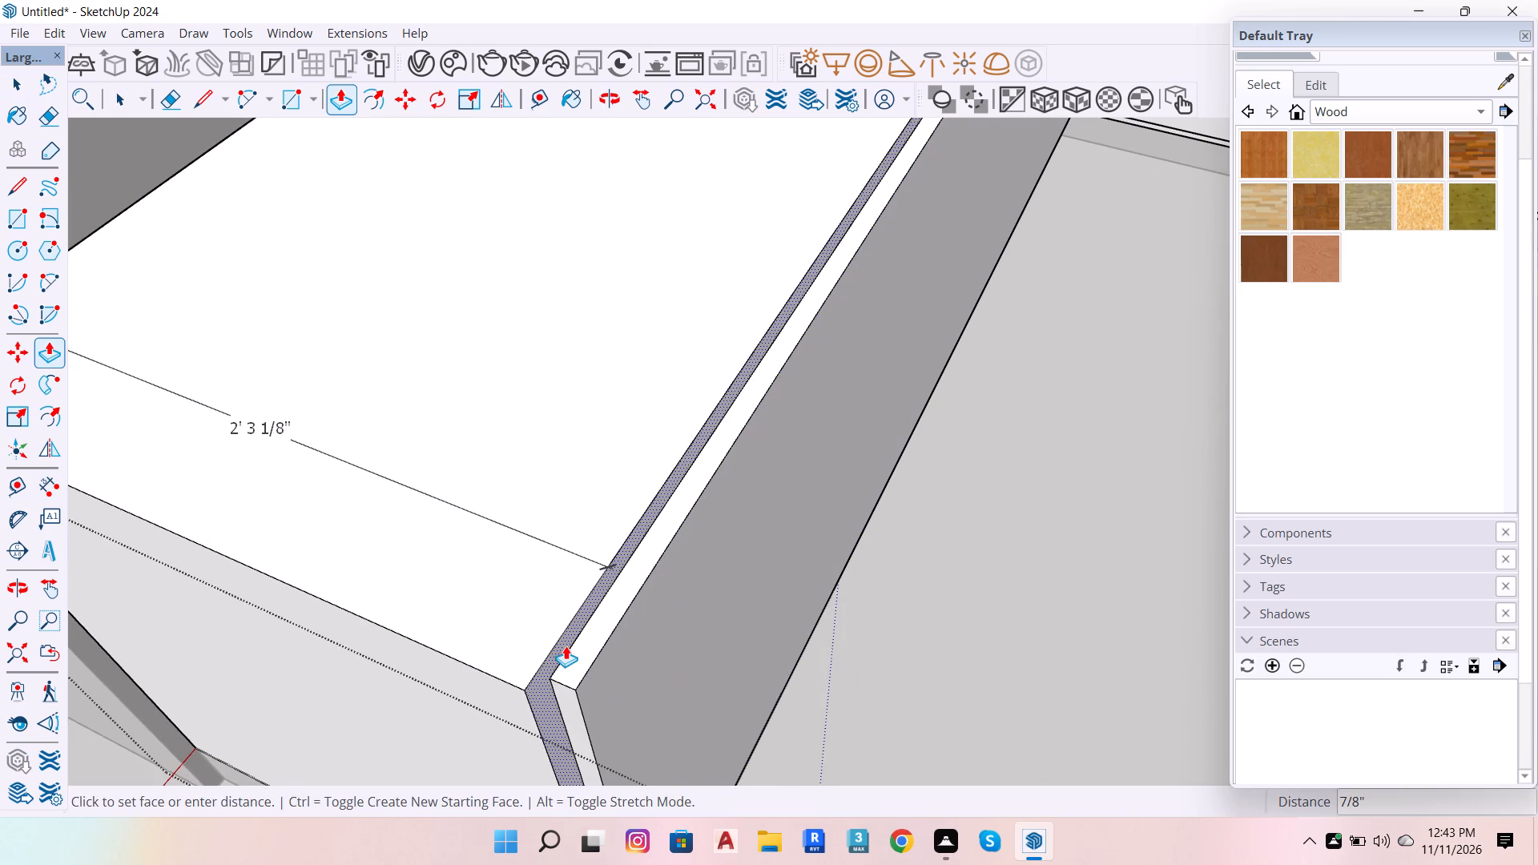
{"action": "key", "text": "1"}
{"action": "key", "text": "Return"}
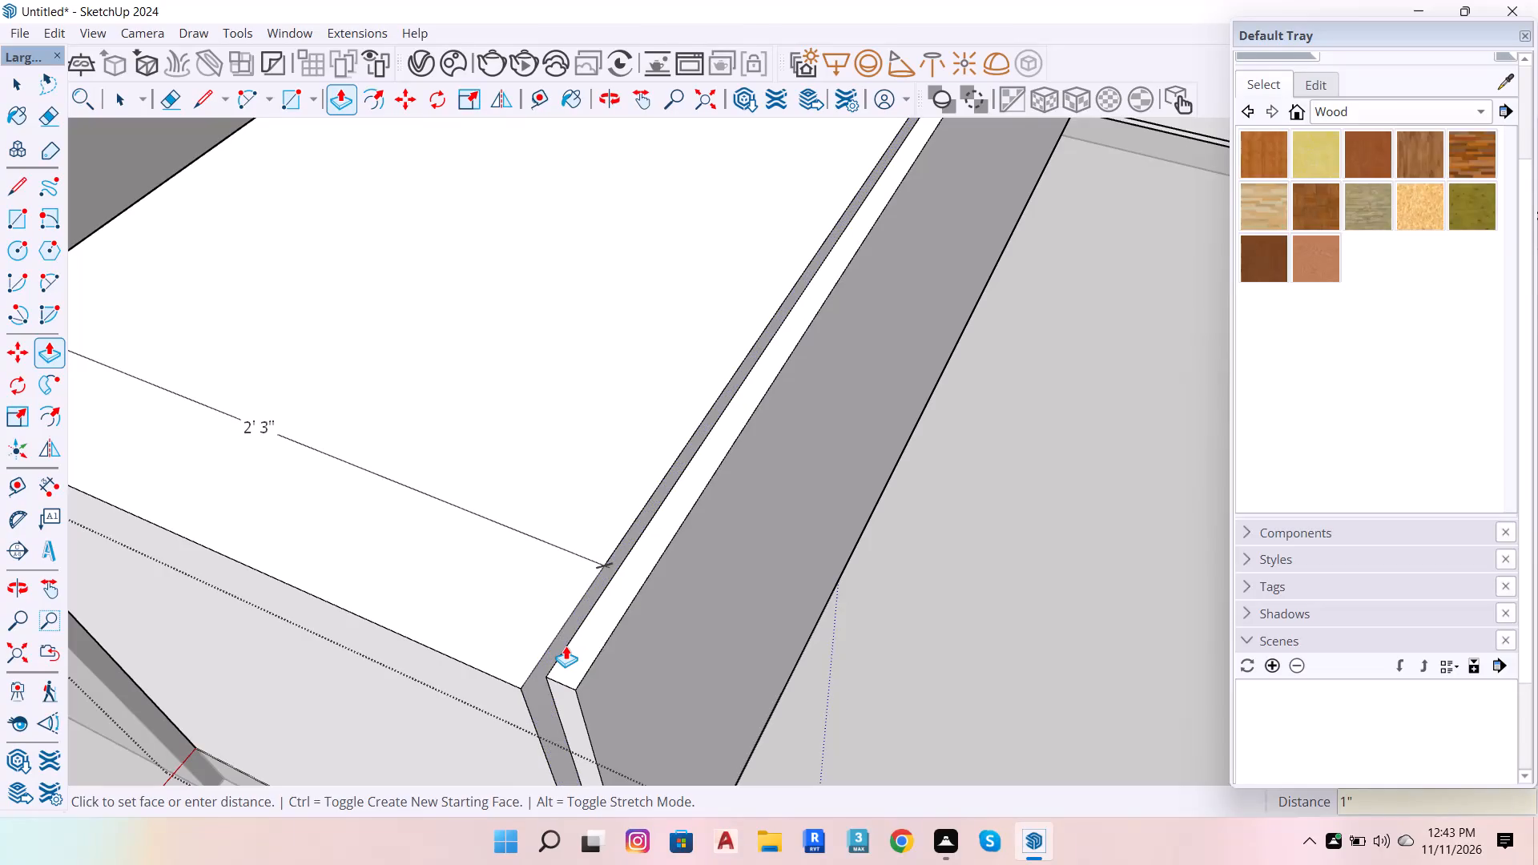
Push the long counter leg's inner front panel face back flush with its surrounding border.
{"action": "left_click", "coordinate": [606, 692]}
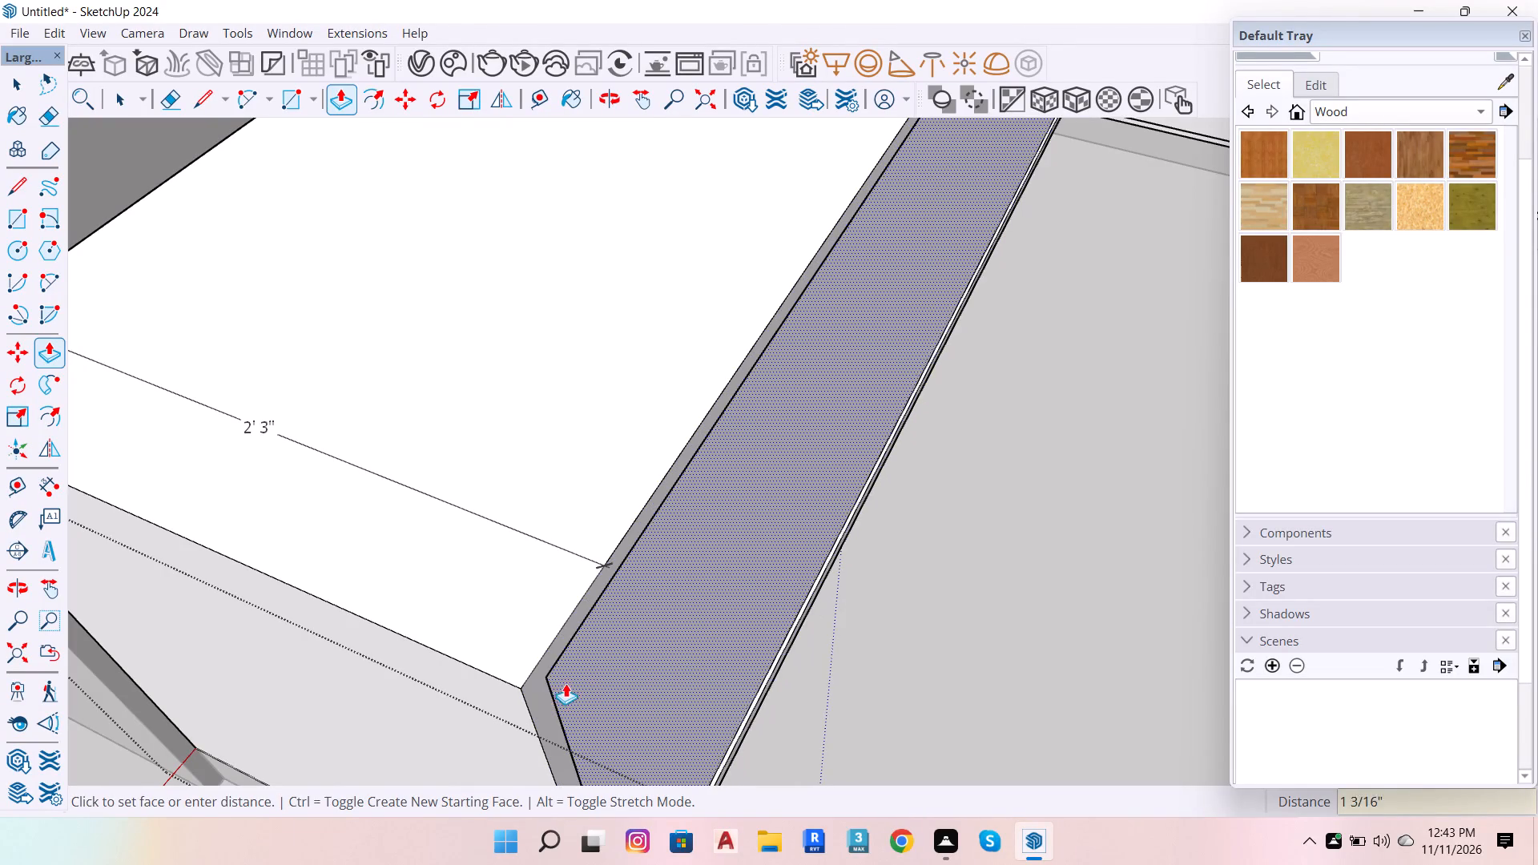
{"action": "left_click", "coordinate": [548, 696]}
{"action": "scroll", "coordinate": [494, 605], "scroll_direction": "down", "scroll_amount": 6}
{"action": "scroll", "coordinate": [424, 609], "scroll_direction": "down", "scroll_amount": 5}
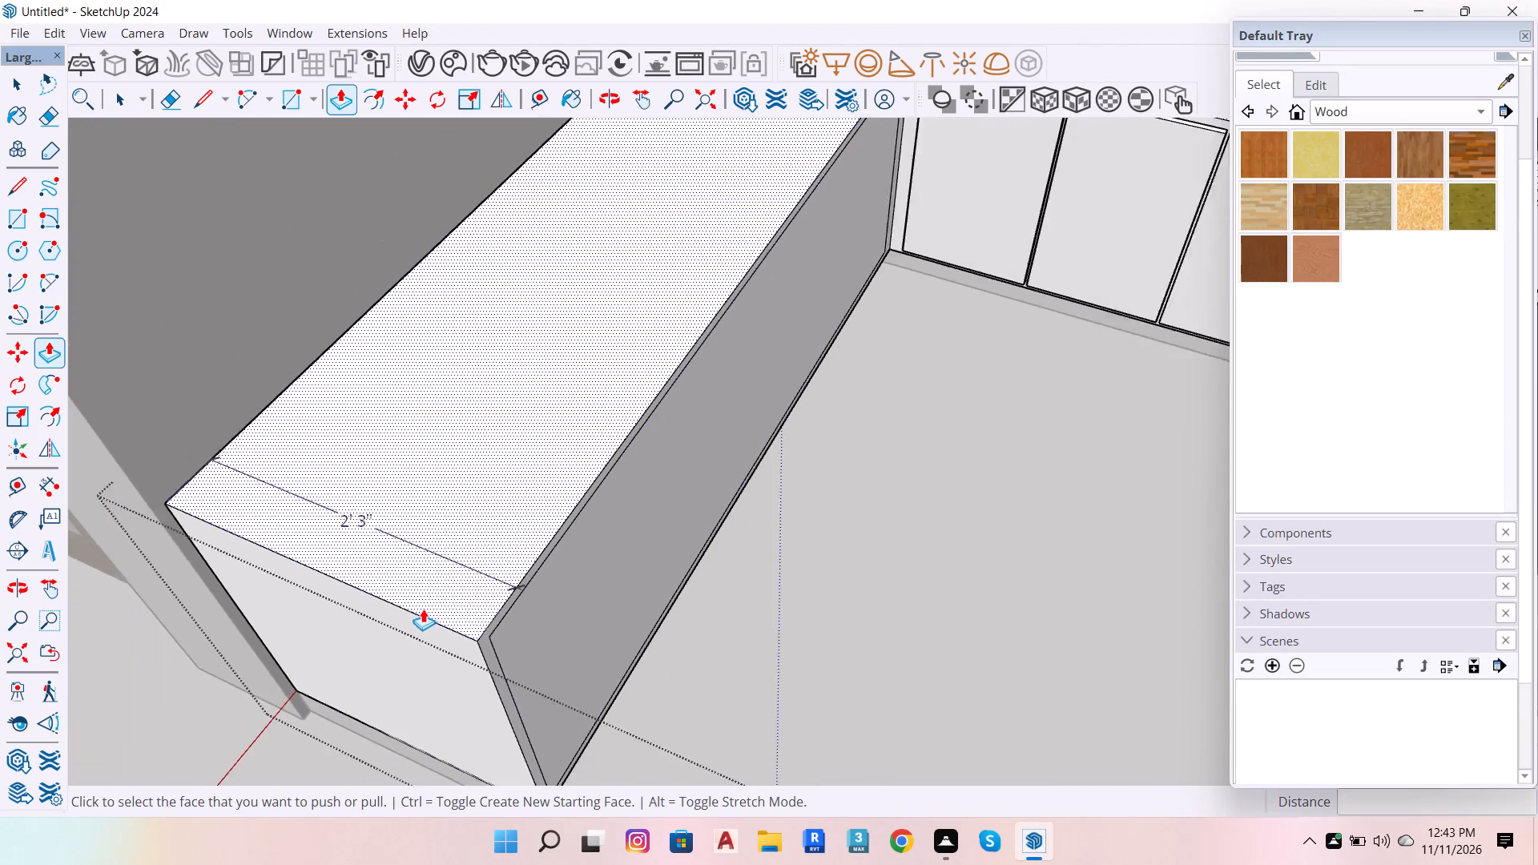
{"action": "scroll", "coordinate": [423, 609], "scroll_direction": "down", "scroll_amount": 1}
{"action": "key", "text": "space"}
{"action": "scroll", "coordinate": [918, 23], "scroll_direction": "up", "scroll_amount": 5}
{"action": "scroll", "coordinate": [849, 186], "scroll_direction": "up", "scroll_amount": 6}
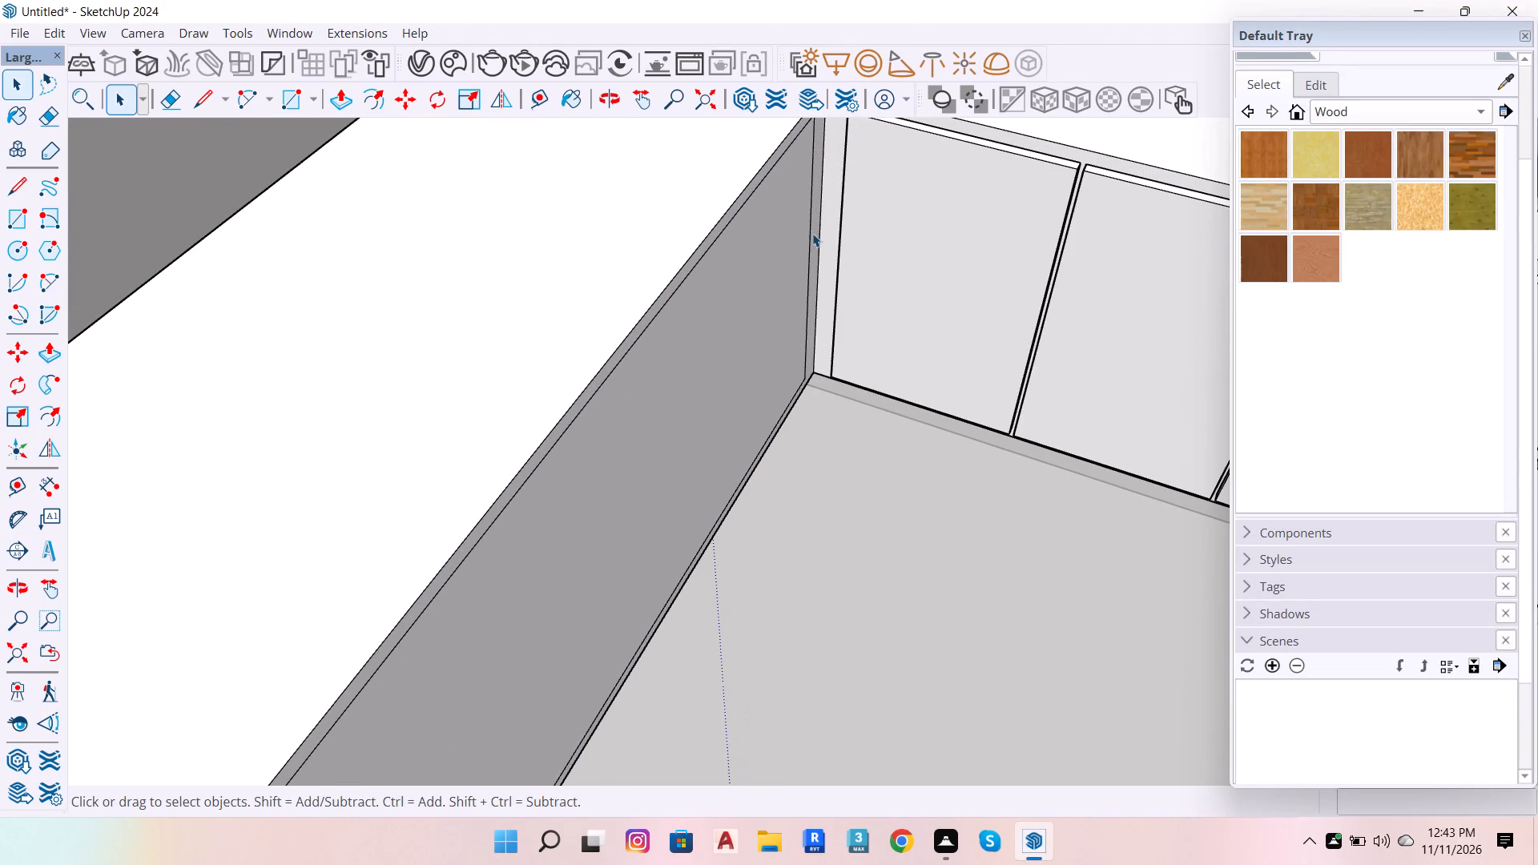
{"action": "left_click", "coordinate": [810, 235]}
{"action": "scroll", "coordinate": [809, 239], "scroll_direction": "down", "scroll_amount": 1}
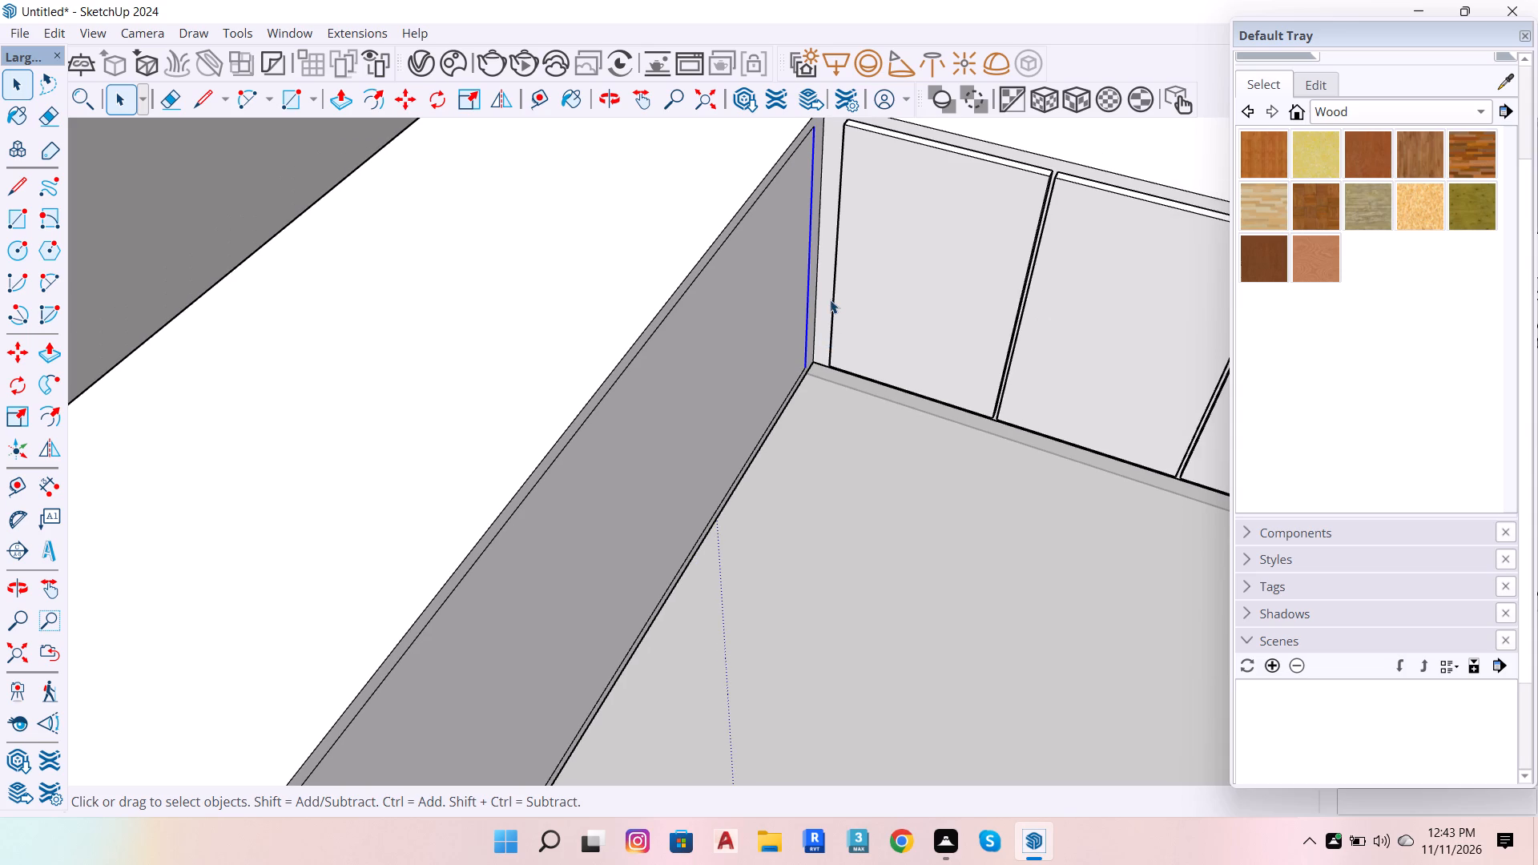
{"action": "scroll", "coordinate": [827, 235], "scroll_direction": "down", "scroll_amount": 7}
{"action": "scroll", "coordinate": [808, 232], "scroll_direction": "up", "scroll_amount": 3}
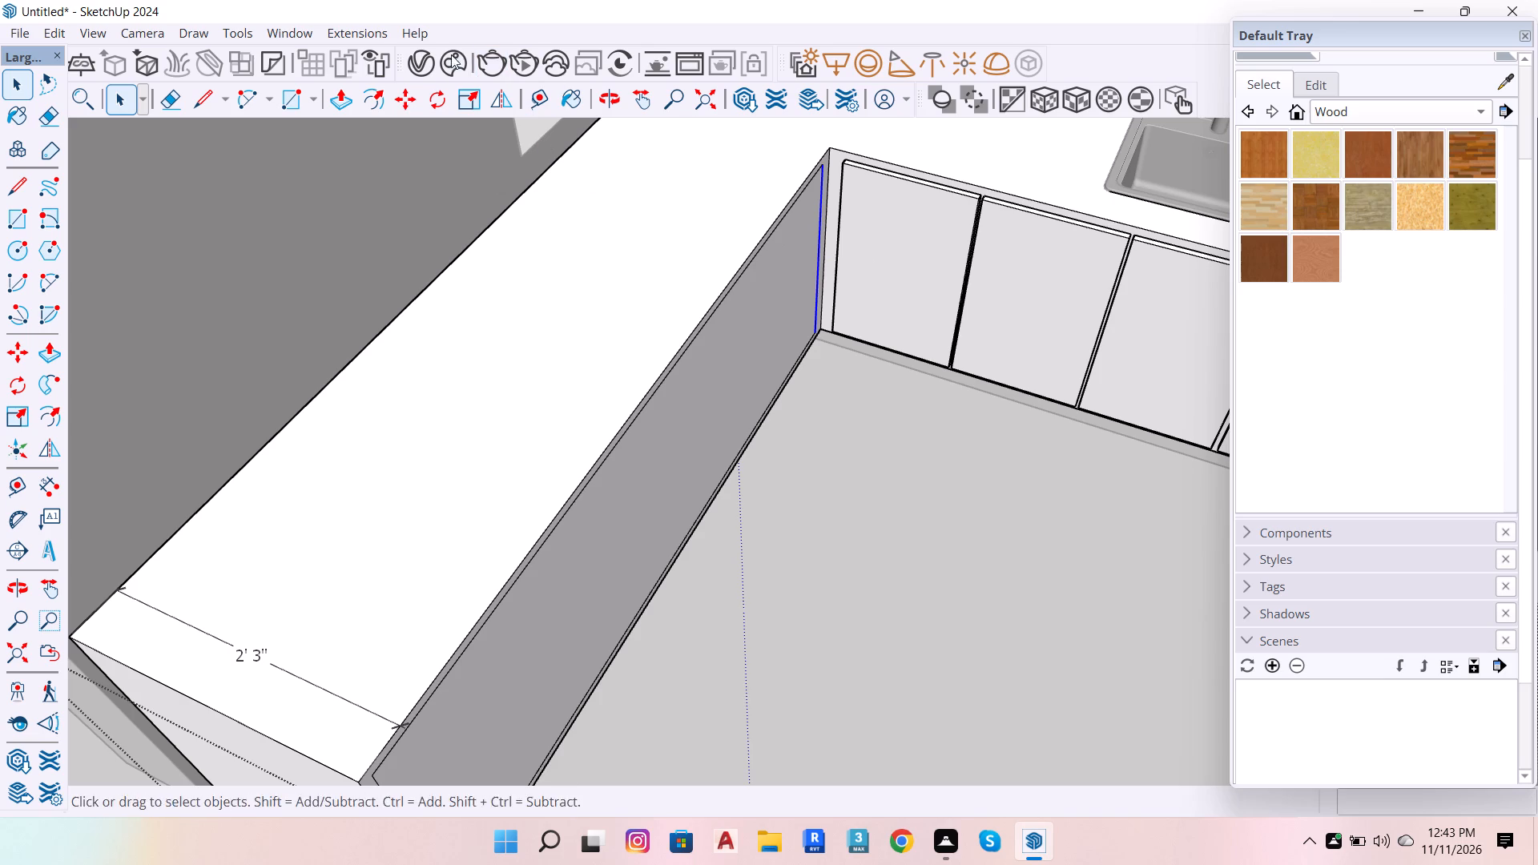
Open the Chaos Cosmos Browser, closing the V-Ray Asset Editor first.
{"action": "left_click", "coordinate": [428, 64]}
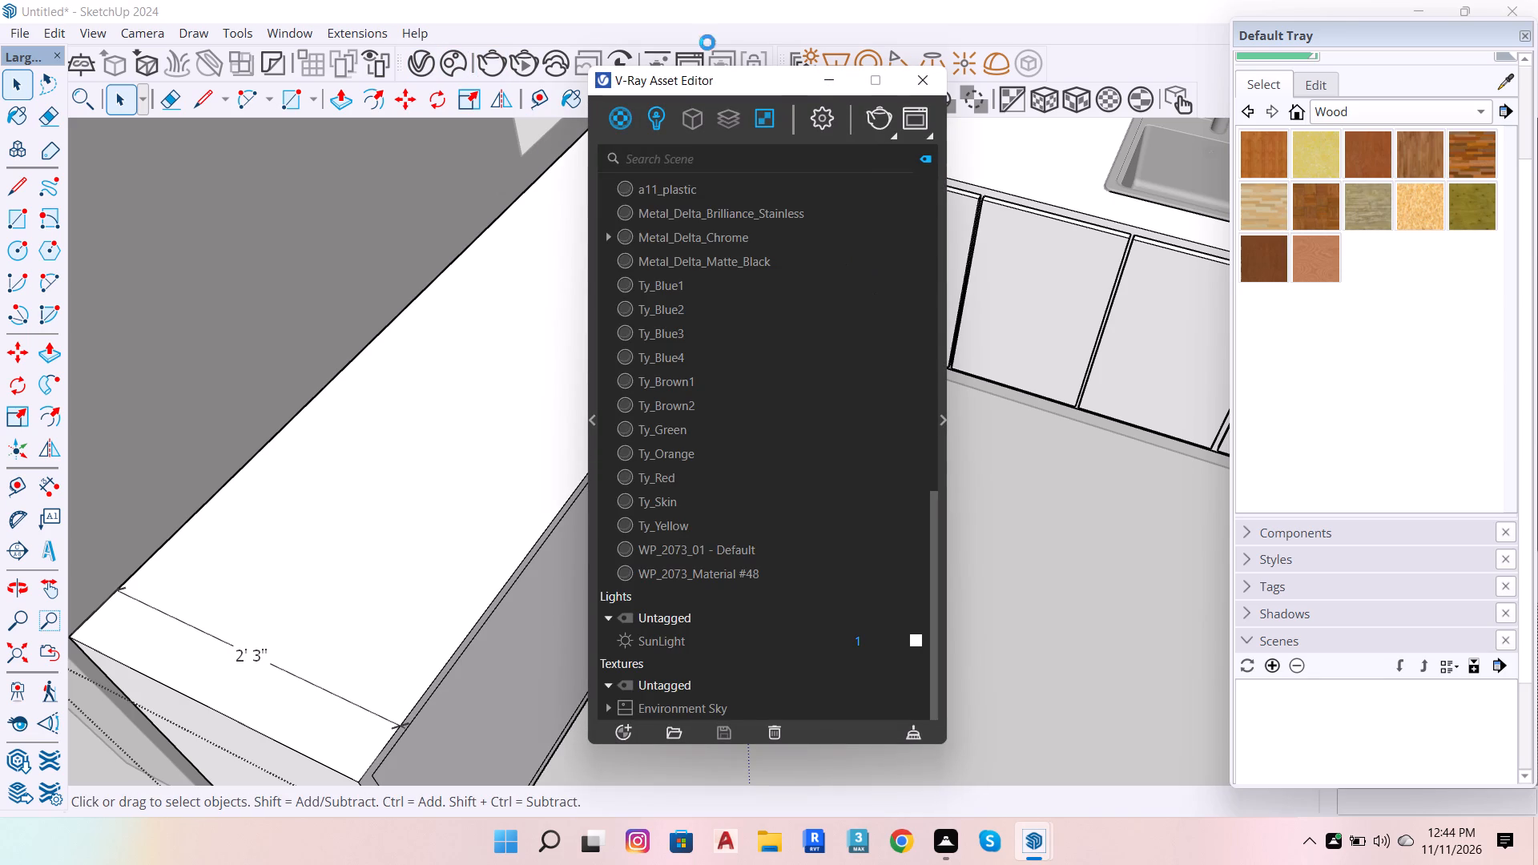
{"action": "left_click", "coordinate": [922, 81]}
{"action": "left_click", "coordinate": [449, 53]}
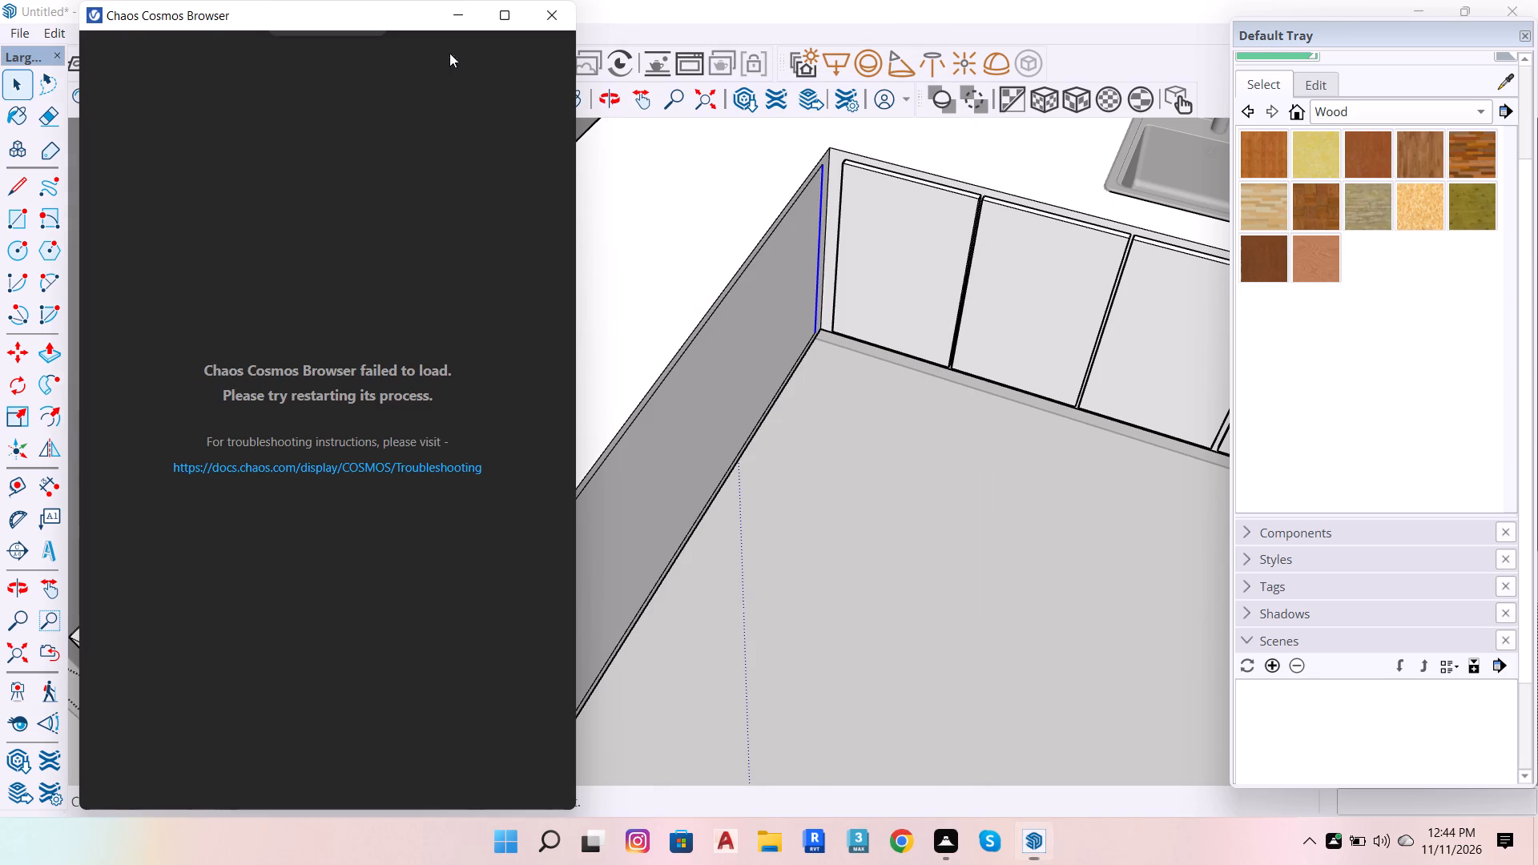
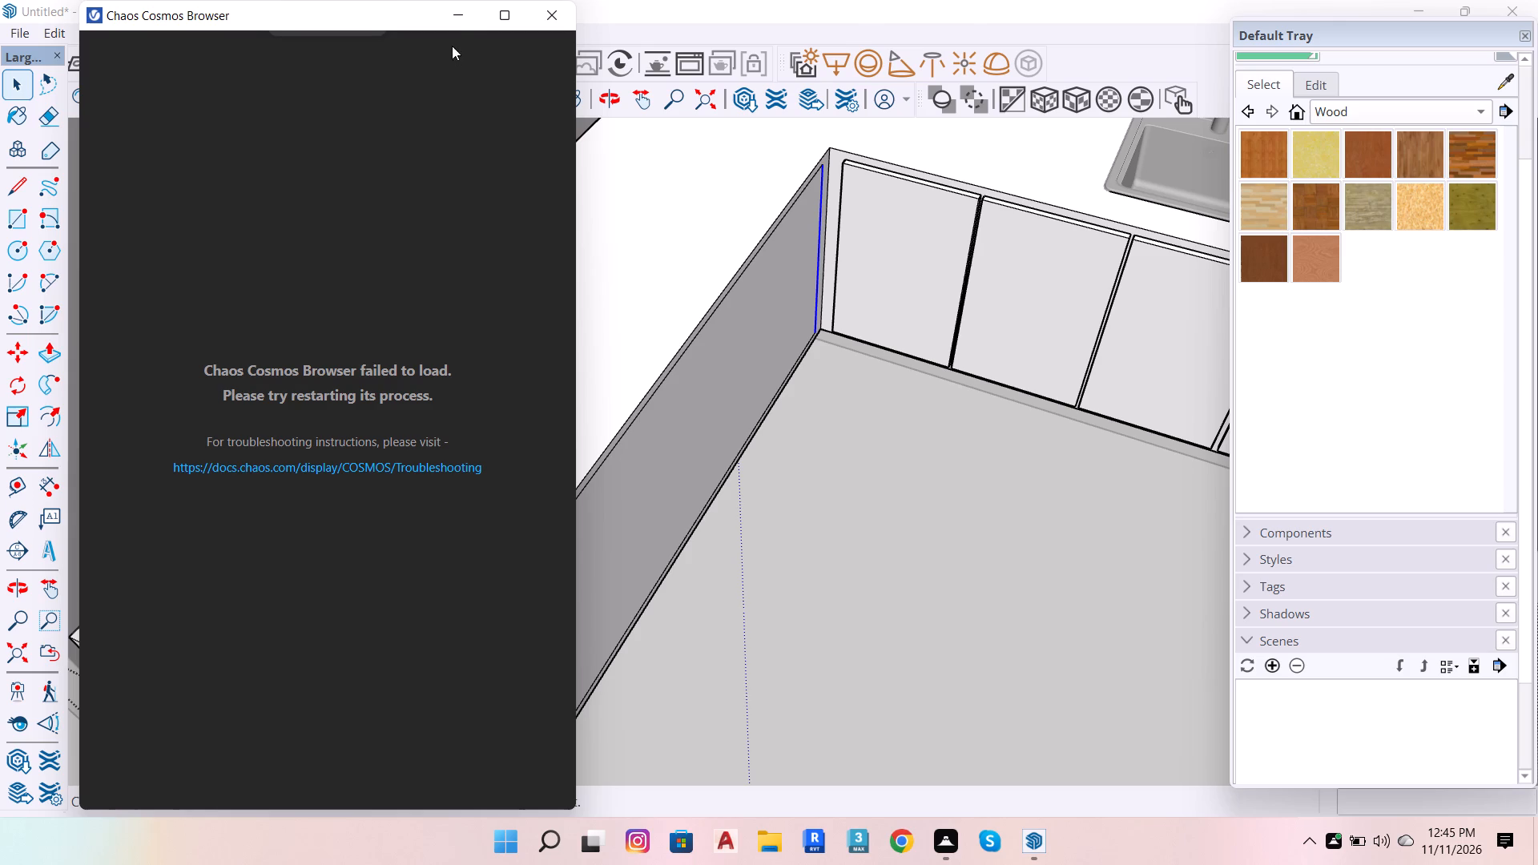
Close the Chaos Cosmos Browser window to return to the kitchen model.
{"action": "left_click", "coordinate": [540, 12]}
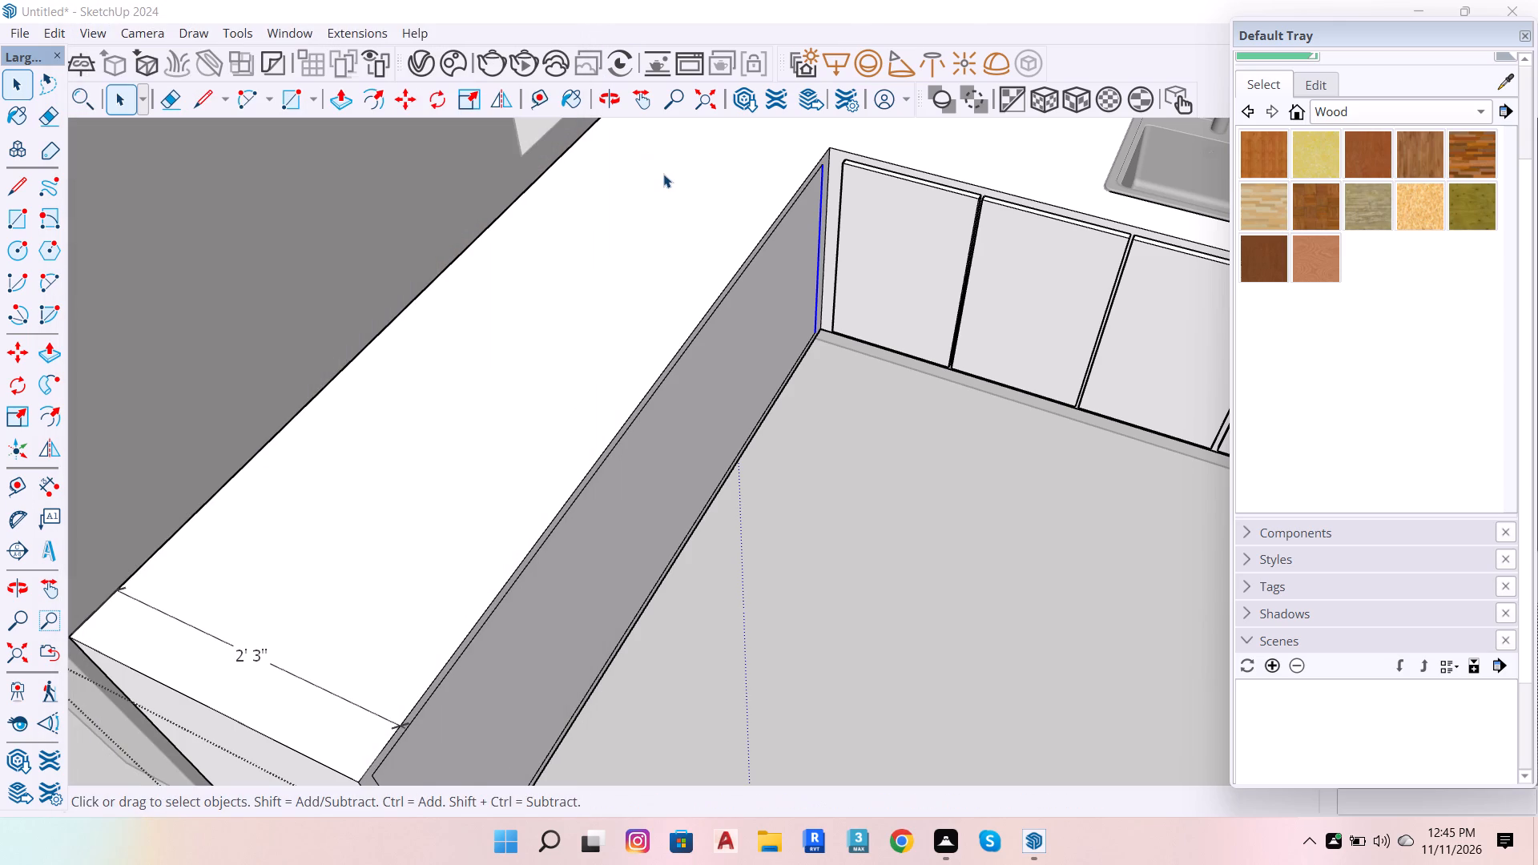
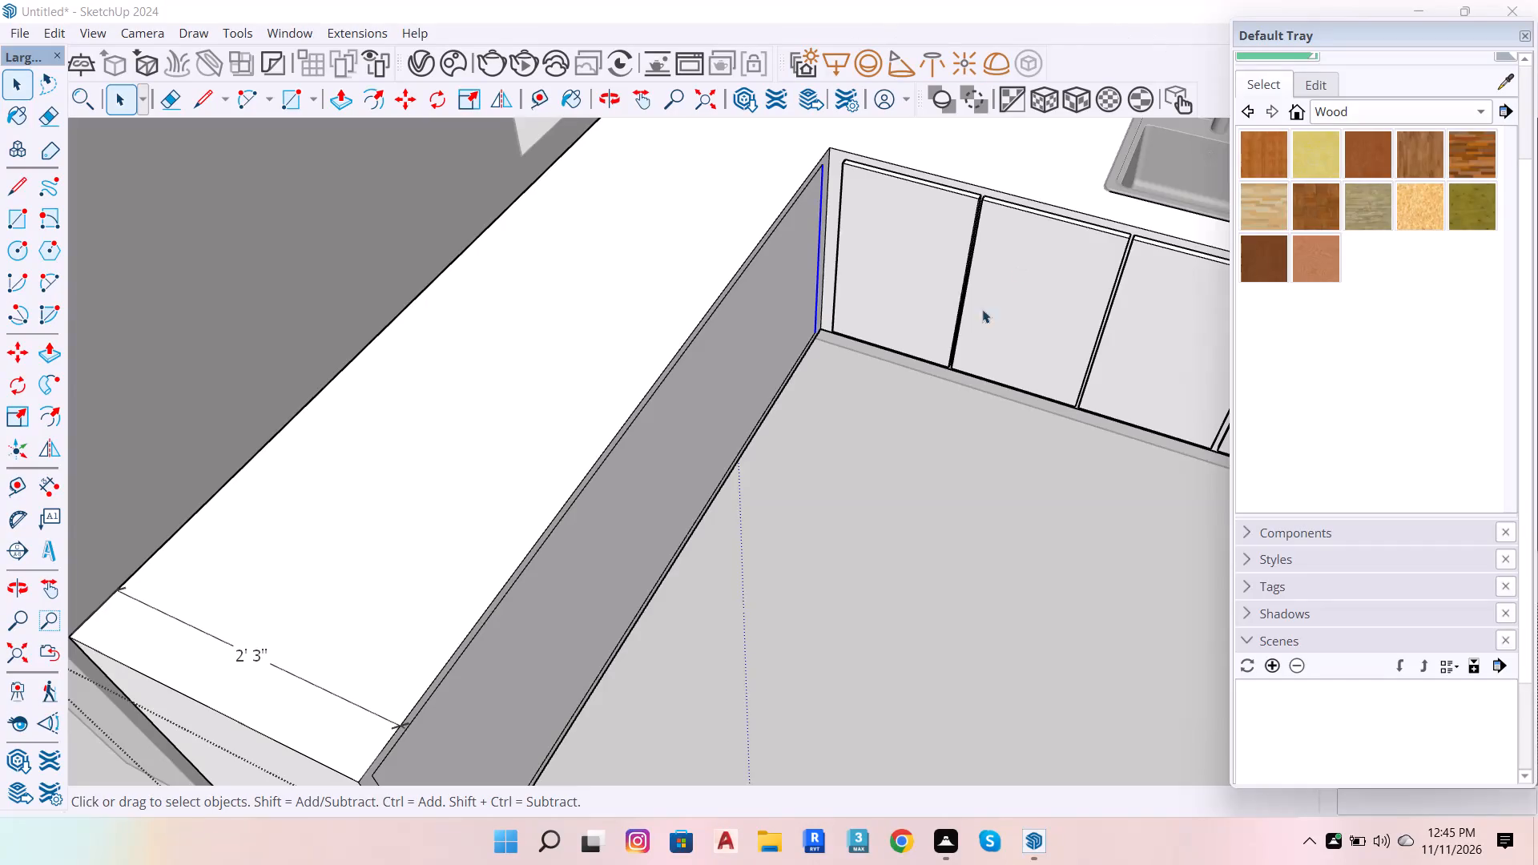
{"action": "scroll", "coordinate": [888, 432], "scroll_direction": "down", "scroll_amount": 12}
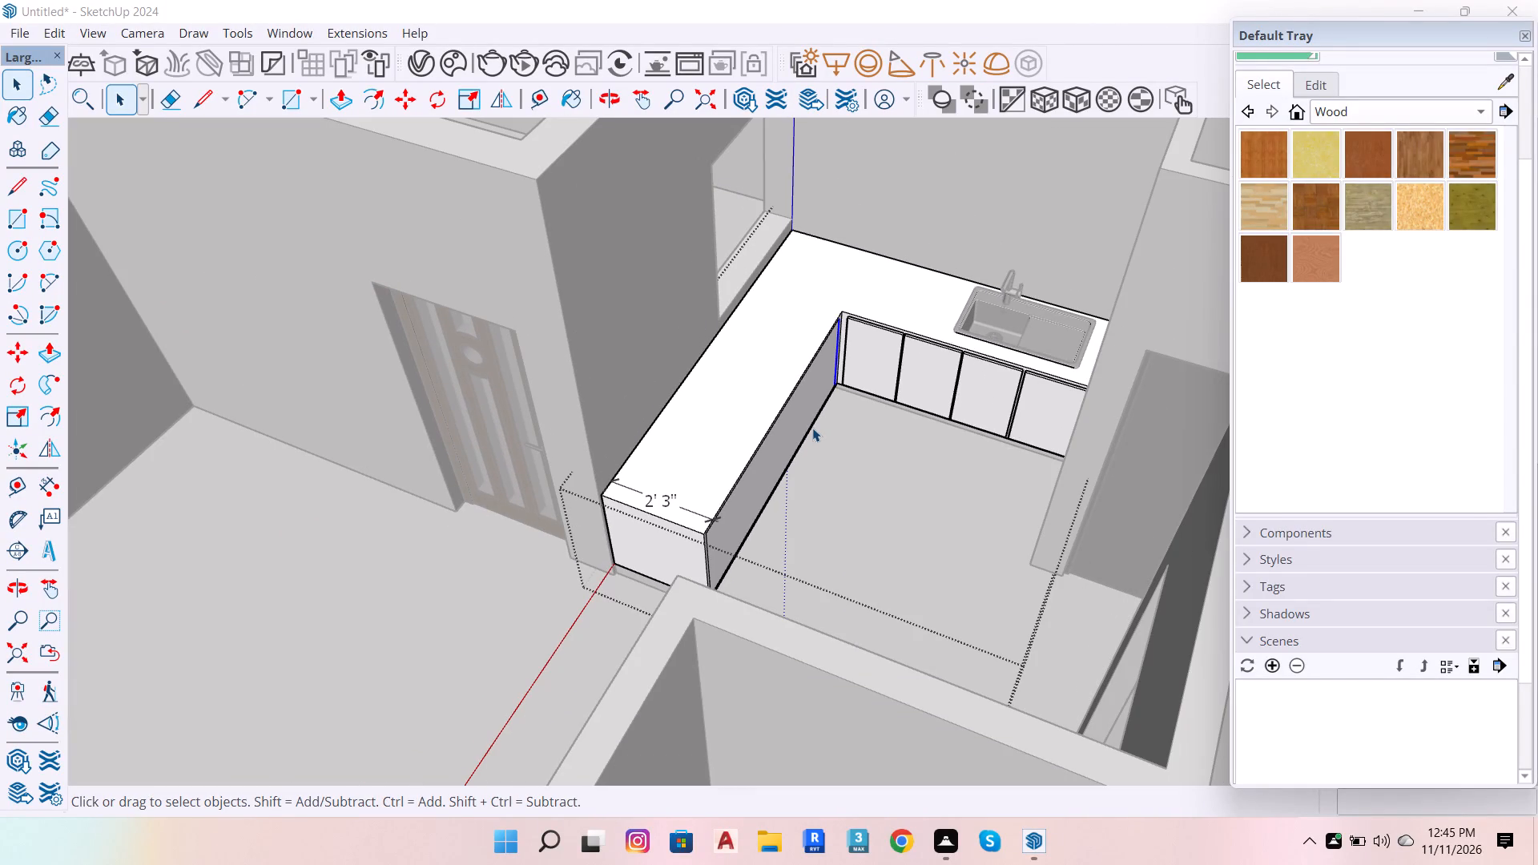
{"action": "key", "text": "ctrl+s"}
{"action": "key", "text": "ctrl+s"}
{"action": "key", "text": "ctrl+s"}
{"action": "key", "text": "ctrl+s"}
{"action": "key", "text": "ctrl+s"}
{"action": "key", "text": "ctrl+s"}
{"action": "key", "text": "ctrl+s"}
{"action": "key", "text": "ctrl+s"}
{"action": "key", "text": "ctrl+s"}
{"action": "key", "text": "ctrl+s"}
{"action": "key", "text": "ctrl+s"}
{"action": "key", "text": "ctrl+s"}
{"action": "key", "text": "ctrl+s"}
Exit the kitchen cabinet group's editing mode, returning to the whole house model.
{"action": "scroll", "coordinate": [791, 465], "scroll_direction": "down", "scroll_amount": 13}
{"action": "key", "text": "space"}
{"action": "double_click", "coordinate": [449, 195]}
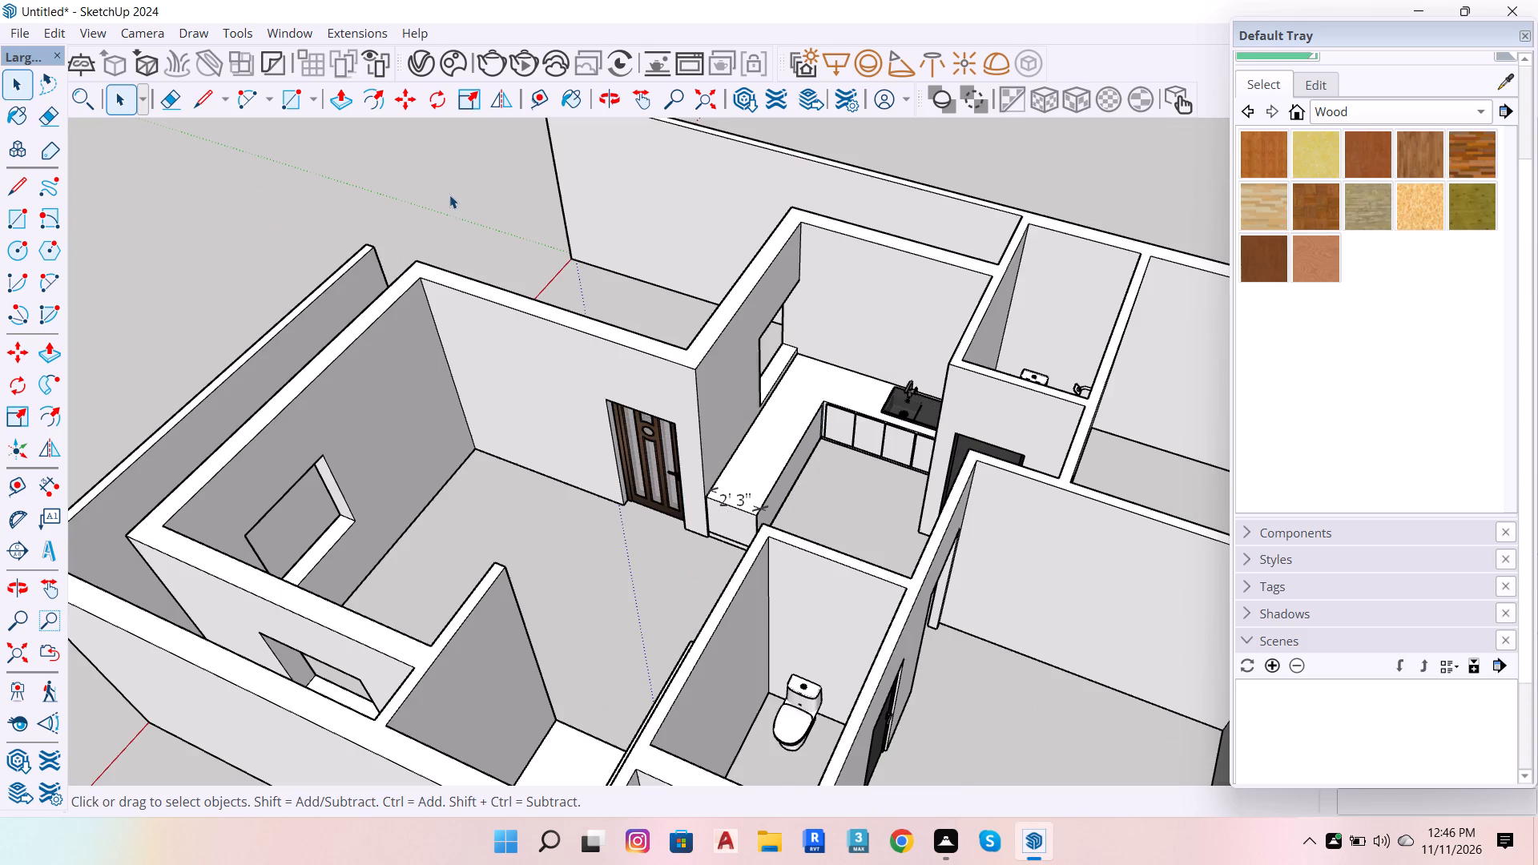
Save the model as Untitled MY WORK DAY10(1) in the New folder inside the Desktop's New folder.
{"action": "key", "text": "ctrl+s"}
{"action": "key", "text": "ctrl+s"}
{"action": "key", "text": "ctrl+s"}
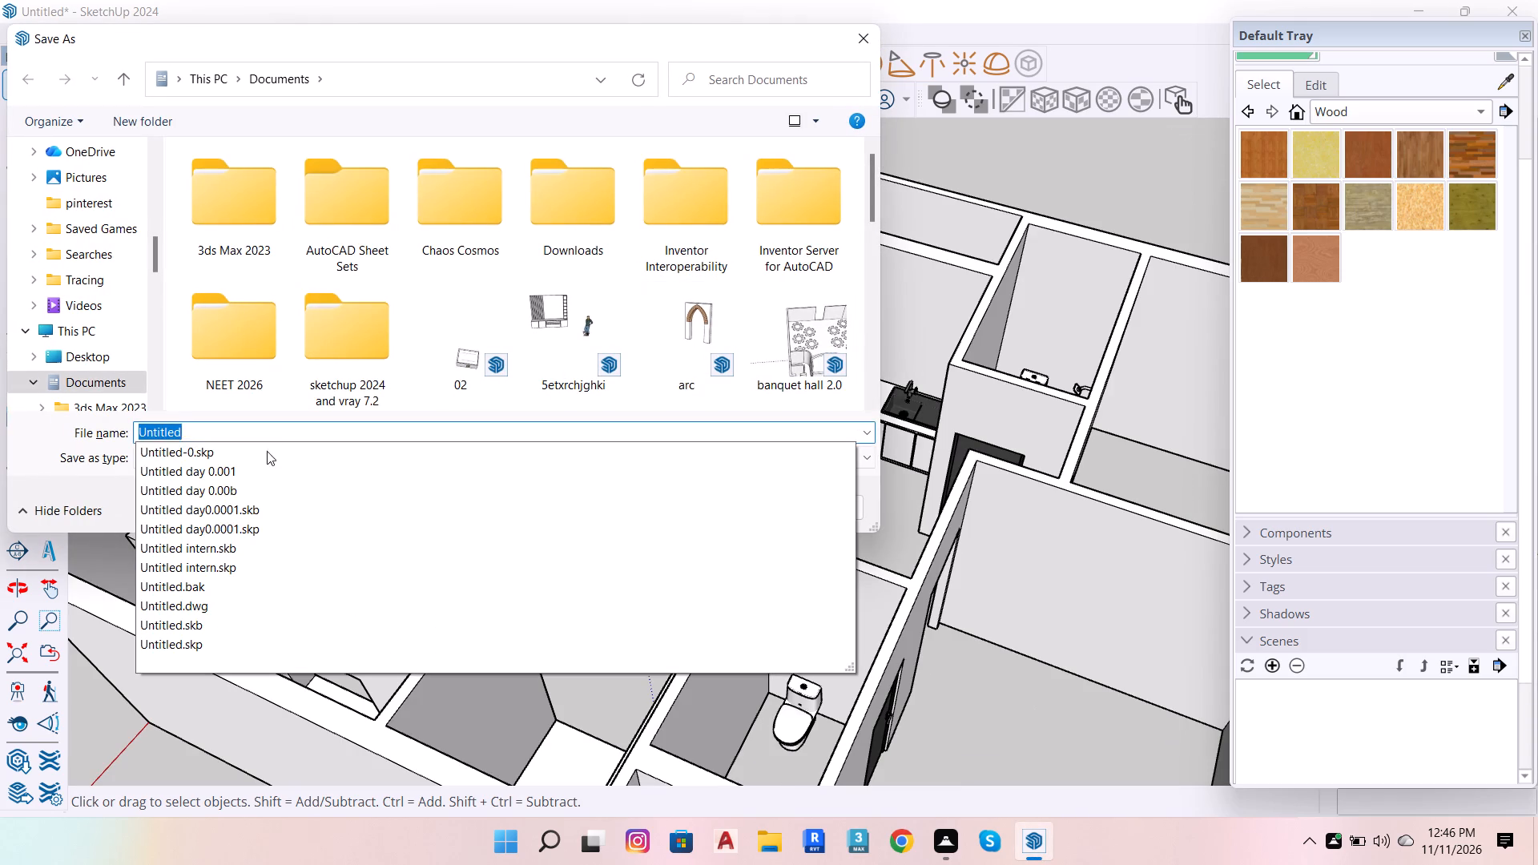
{"action": "scroll", "coordinate": [100, 384], "scroll_direction": "down", "scroll_amount": 1}
{"action": "scroll", "coordinate": [81, 332], "scroll_direction": "up", "scroll_amount": 9}
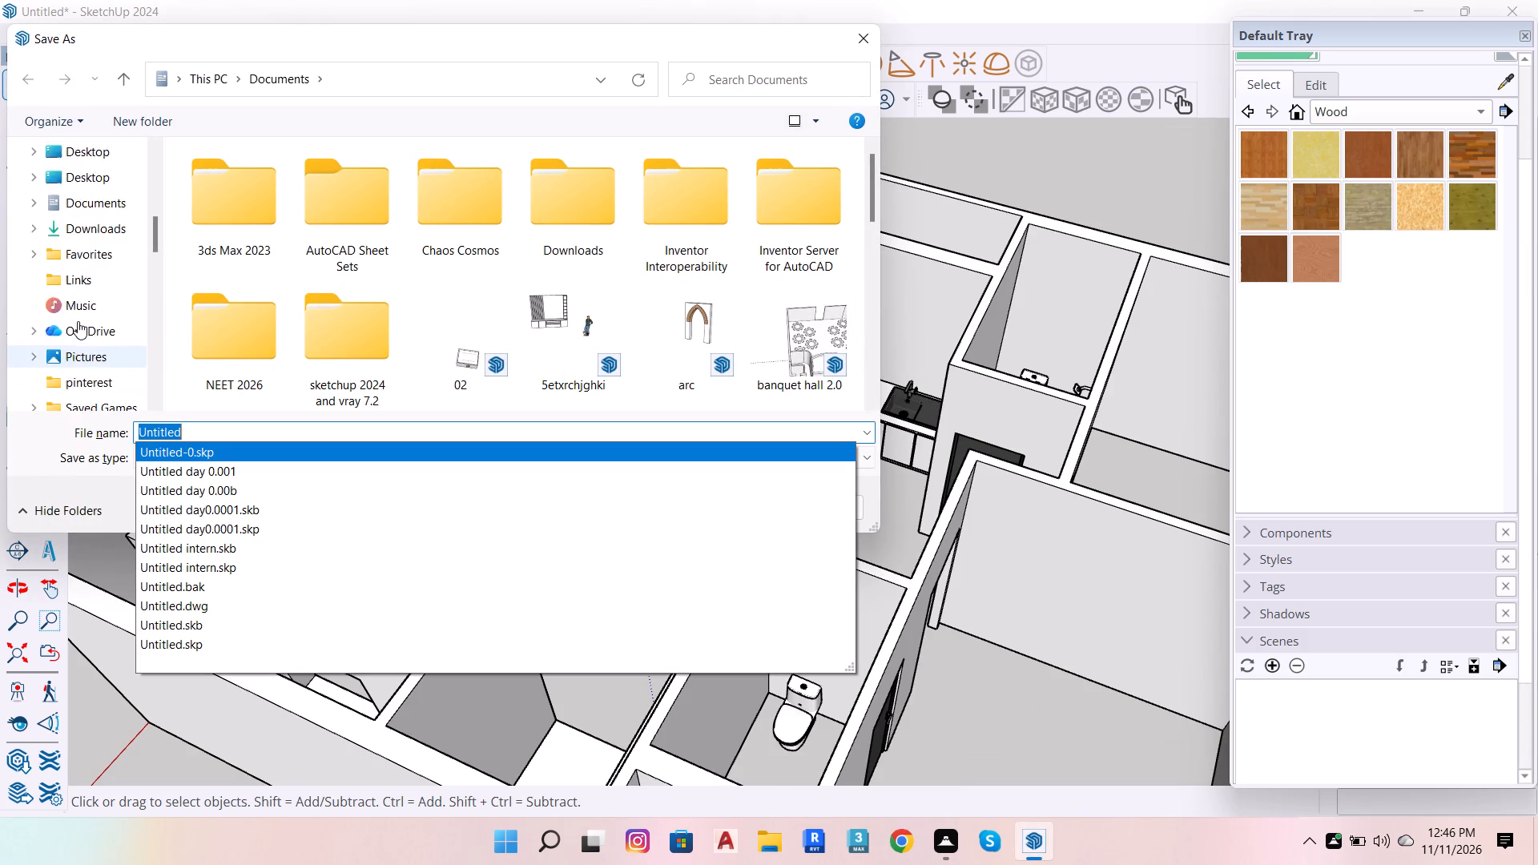
{"action": "scroll", "coordinate": [78, 321], "scroll_direction": "up", "scroll_amount": 20}
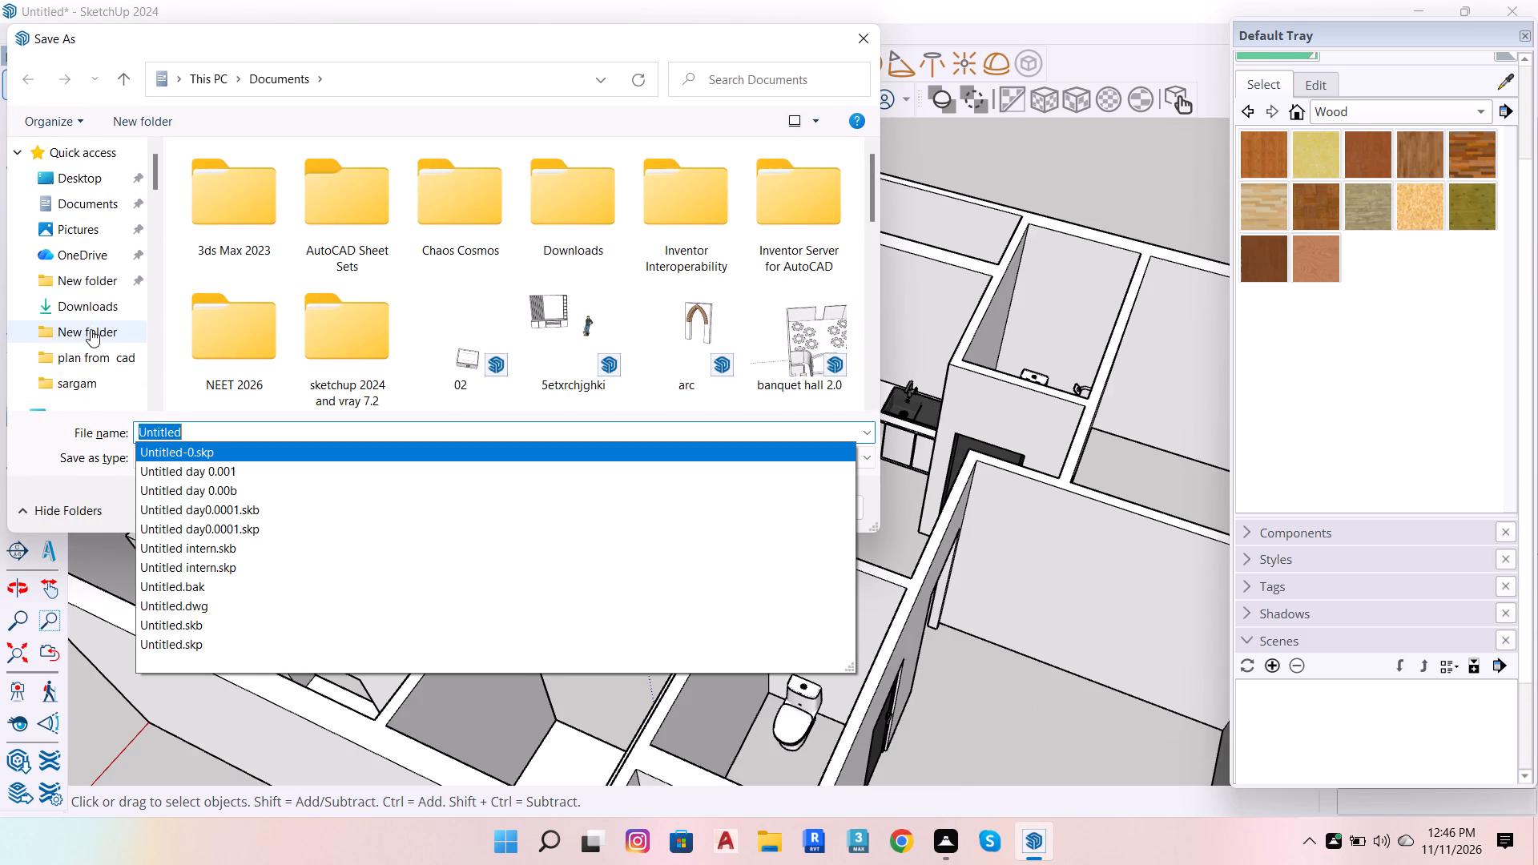
{"action": "left_click", "coordinate": [91, 329]}
{"action": "left_click", "coordinate": [292, 441]}
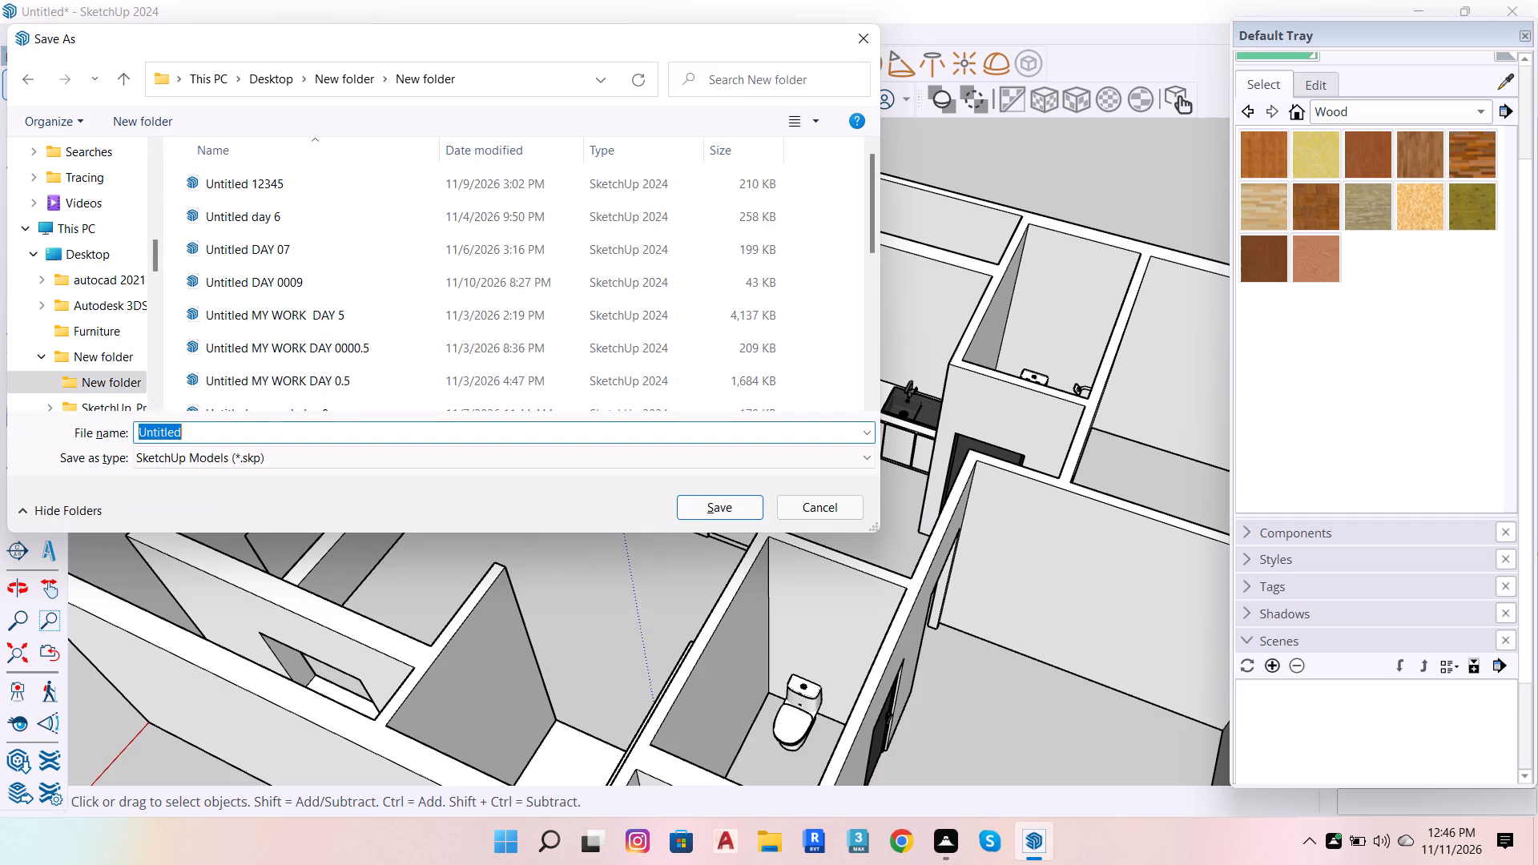
{"action": "left_click", "coordinate": [292, 441]}
{"action": "left_click", "coordinate": [288, 440]}
{"action": "key", "text": "space"}
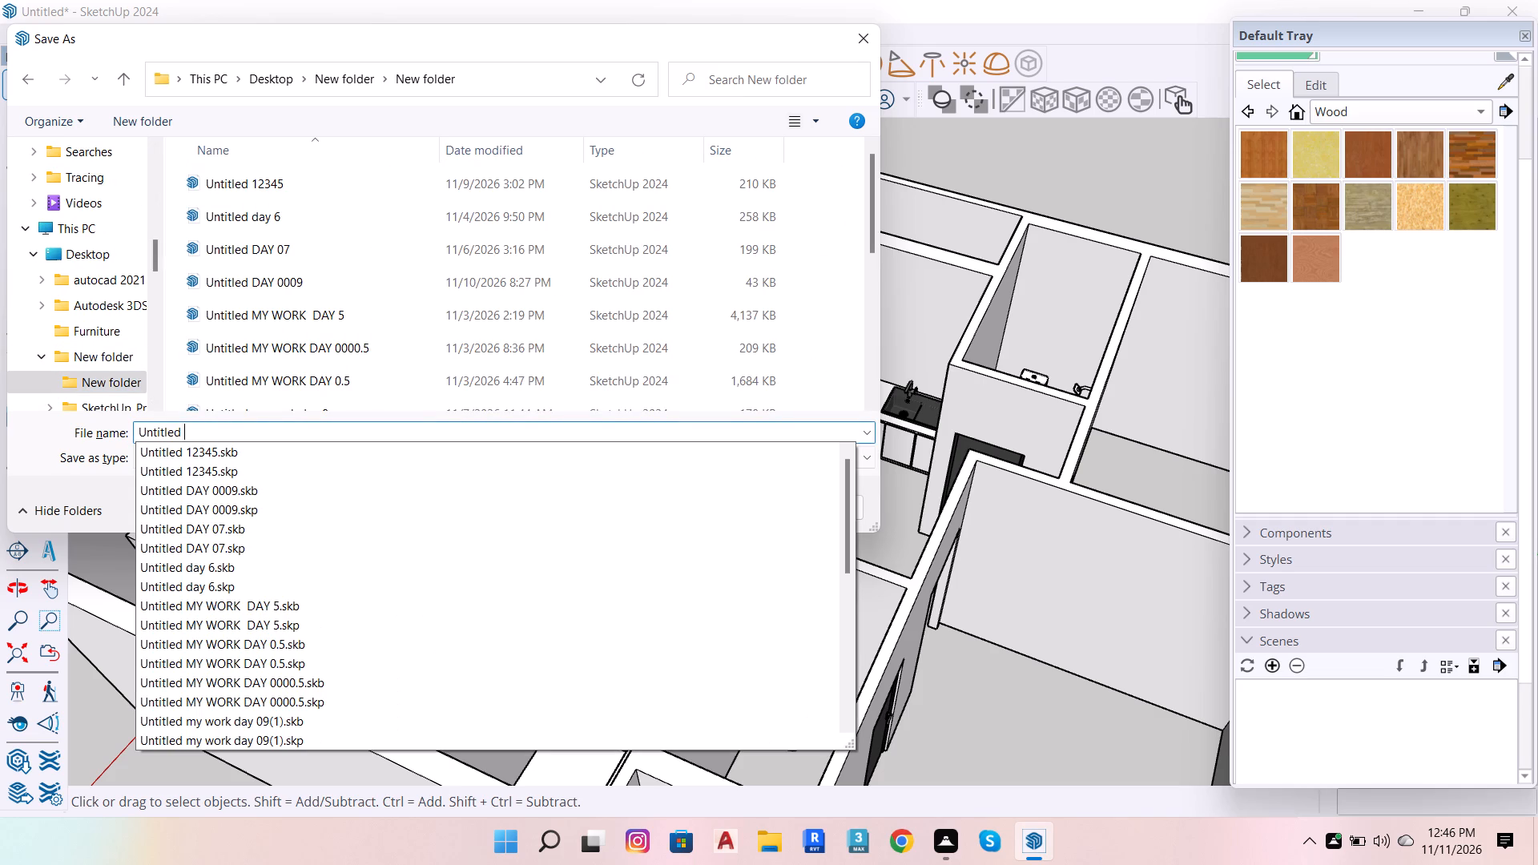
{"action": "type", "text": "MY WORK DAY"}
{"action": "type", "text": "10"}
{"action": "type", "text": "(1)"}
{"action": "key", "text": "Return"}
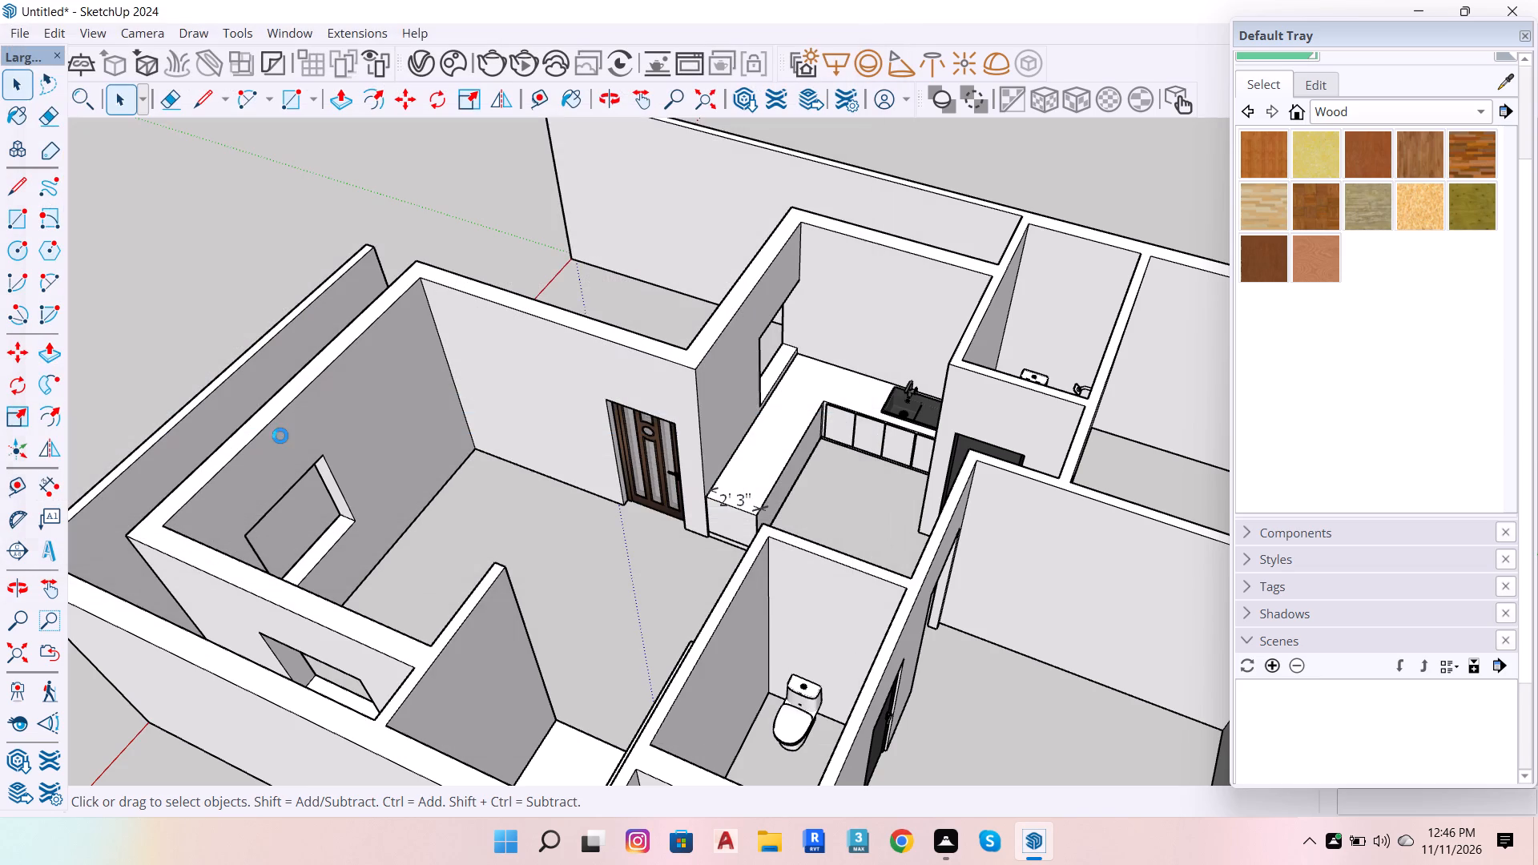
Save the house model again under its current file name.
{"action": "scroll", "coordinate": [237, 463], "scroll_direction": "down", "scroll_amount": 18}
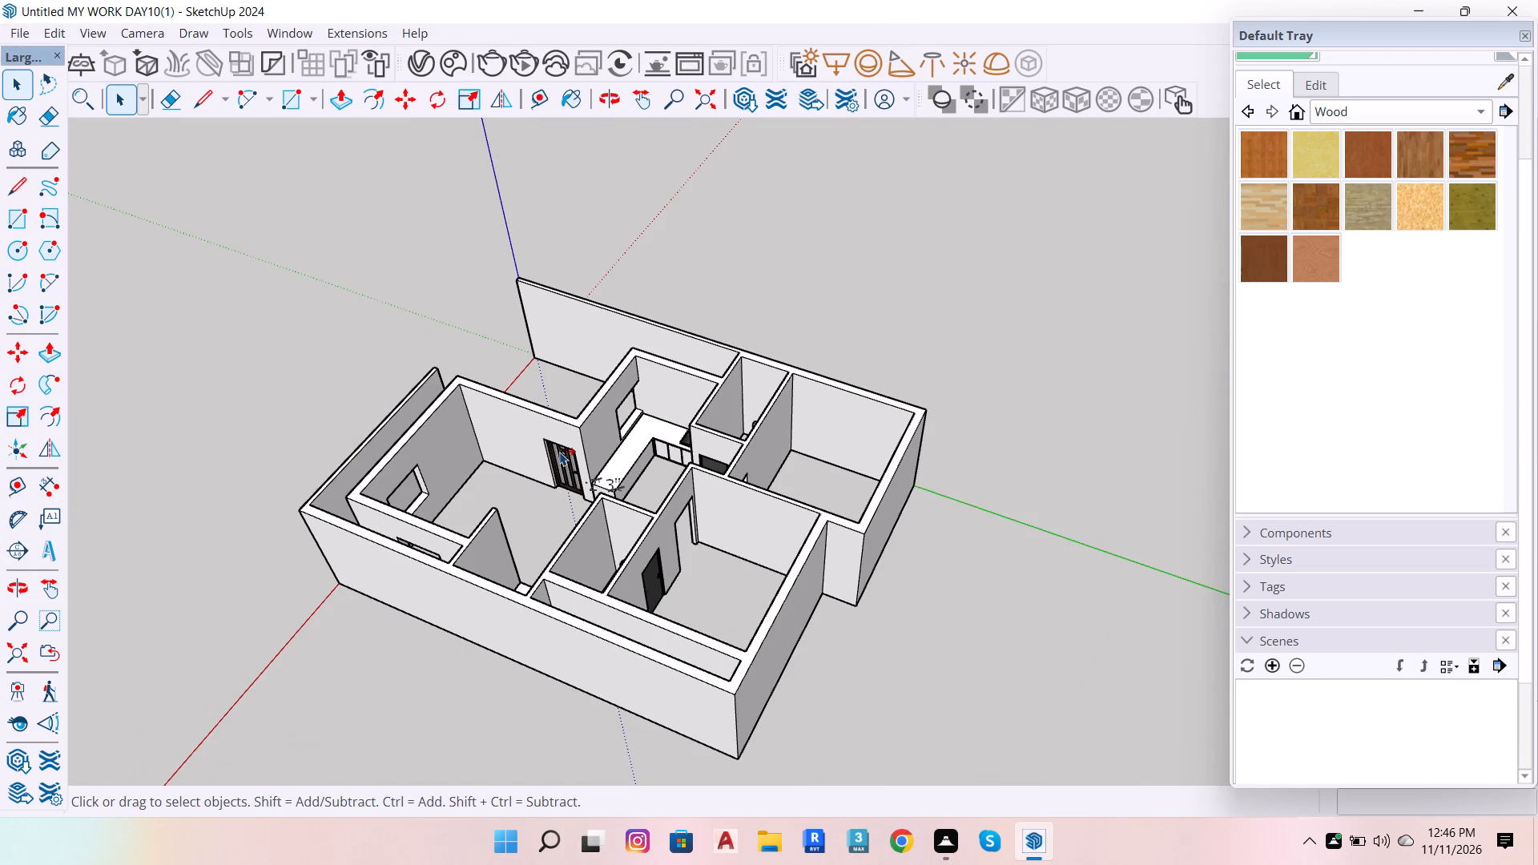
{"action": "key", "text": "ctrl+s"}
{"action": "key", "text": "ctrl+s"}
{"action": "key", "text": "ctrl+s"}
{"action": "key", "text": "ctrl+s"}
{"action": "key", "text": "ctrl+s"}
{"action": "key", "text": "ctrl+s"}
{"action": "key", "text": "ctrl+s"}
{"action": "key", "text": "ctrl+s"}
{"action": "key", "text": "ctrl+s"}
{"action": "key", "text": "ctrl+s"}
{"action": "key", "text": "ctrl+s"}
{"action": "key", "text": "ctrl+s"}
{"action": "key", "text": "ctrl+s"}
{"action": "key", "text": "ctrl+s"}
{"action": "key", "text": "ctrl+s"}
{"action": "key", "text": "ctrl+s"}
{"action": "key", "text": "ctrl+s"}
{"action": "key", "text": "ctrl+s"}
{"action": "key", "text": "ctrl+s"}
Clear the selection and close the SketchUp window.
{"action": "left_click", "coordinate": [1042, 402]}
{"action": "left_click", "coordinate": [1524, 10]}
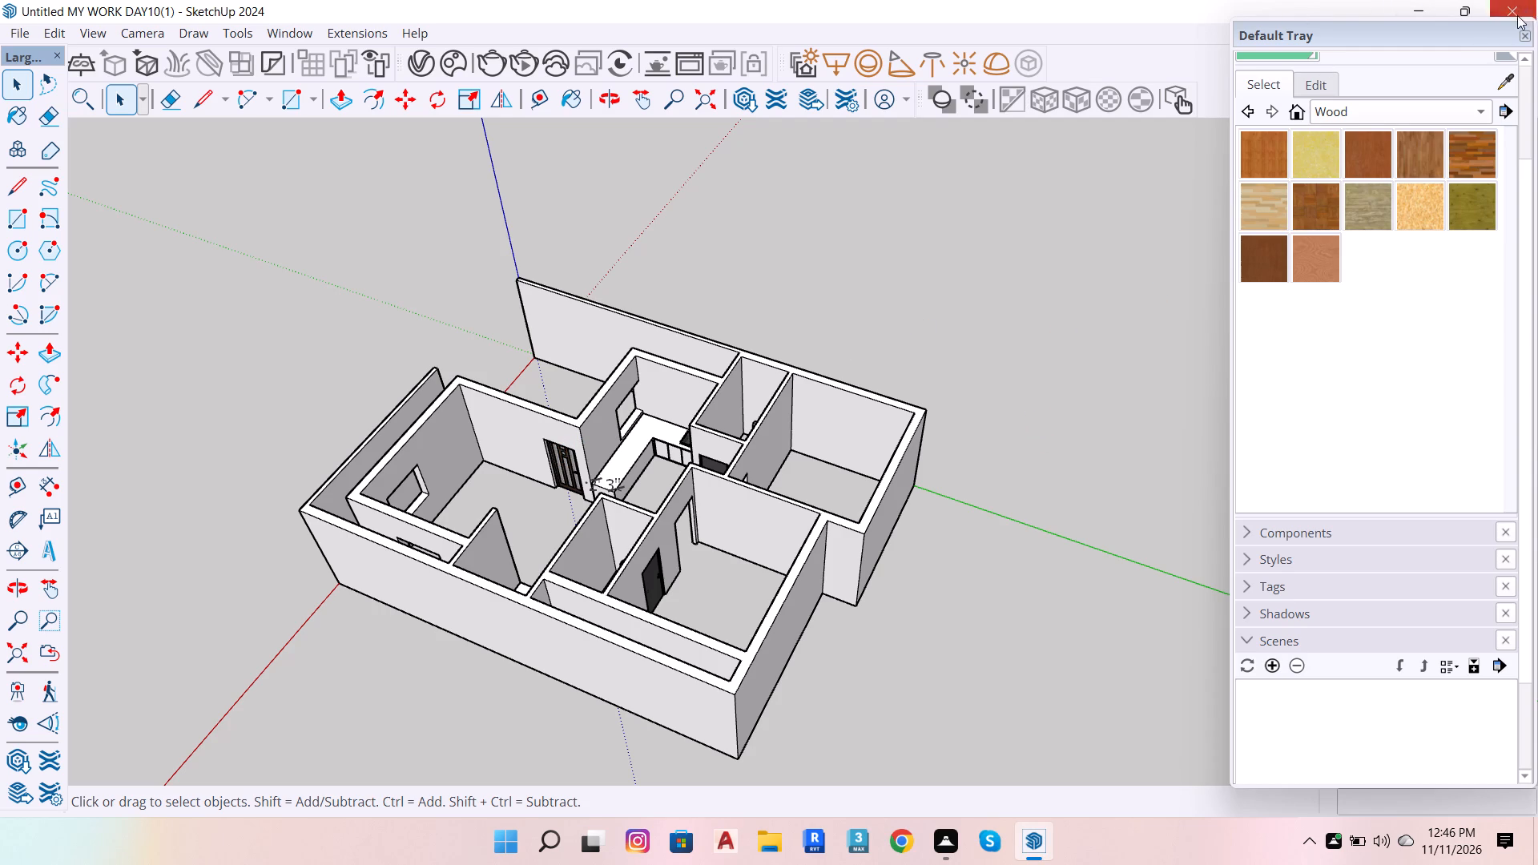
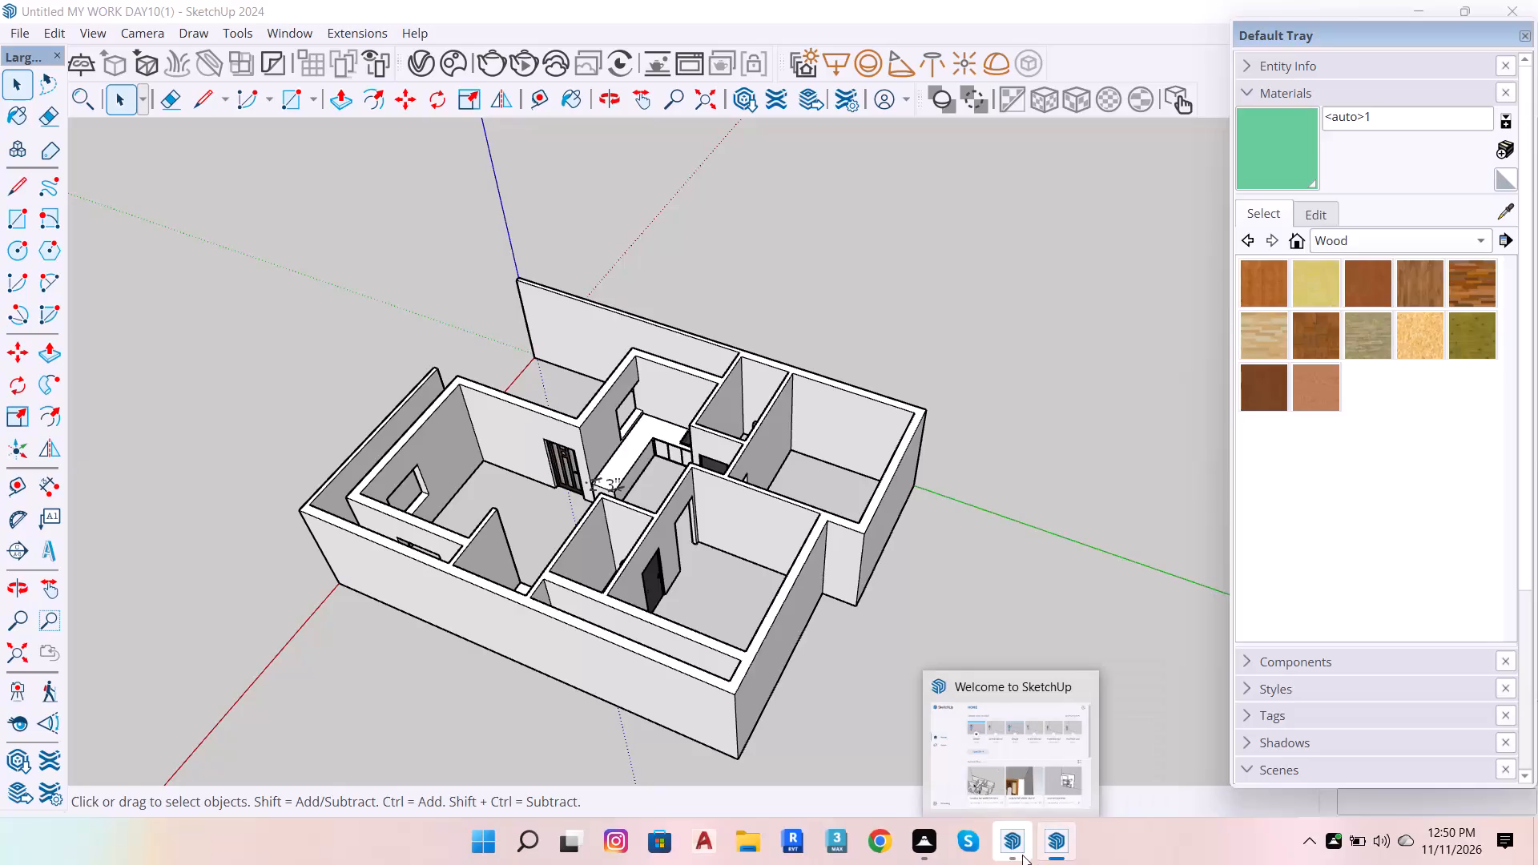
Close the Welcome to SketchUp window, keeping the house model open.
{"action": "left_click", "coordinate": [1080, 693]}
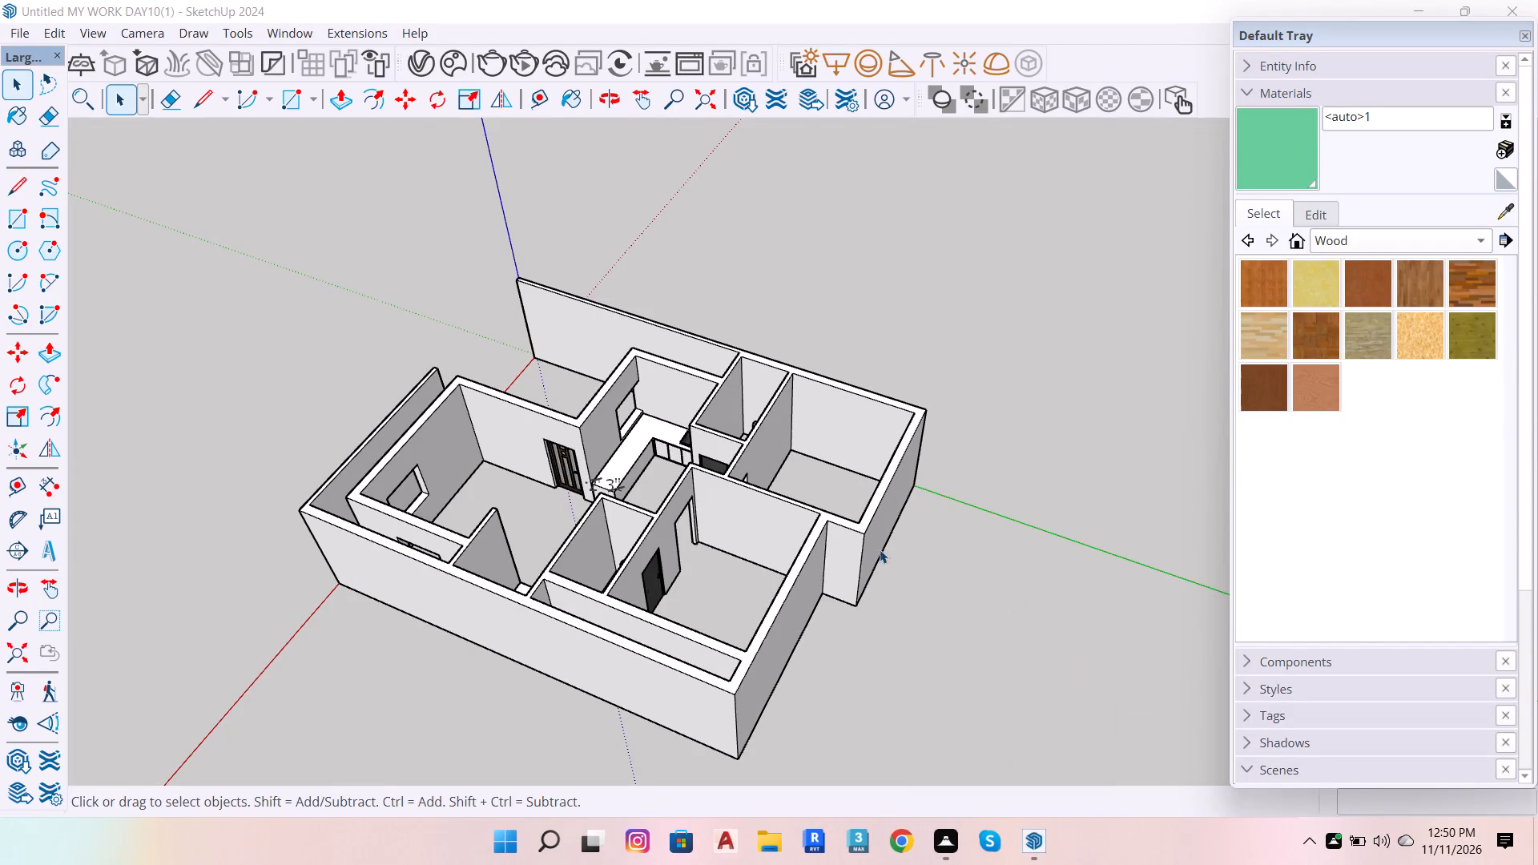
Open the V-Ray Asset Editor and the Chaos Cosmos Browser, and close the Asset Editor again.
{"action": "scroll", "coordinate": [902, 594], "scroll_direction": "down", "scroll_amount": 6}
{"action": "scroll", "coordinate": [621, 496], "scroll_direction": "up", "scroll_amount": 6}
{"action": "scroll", "coordinate": [752, 570], "scroll_direction": "up", "scroll_amount": 6}
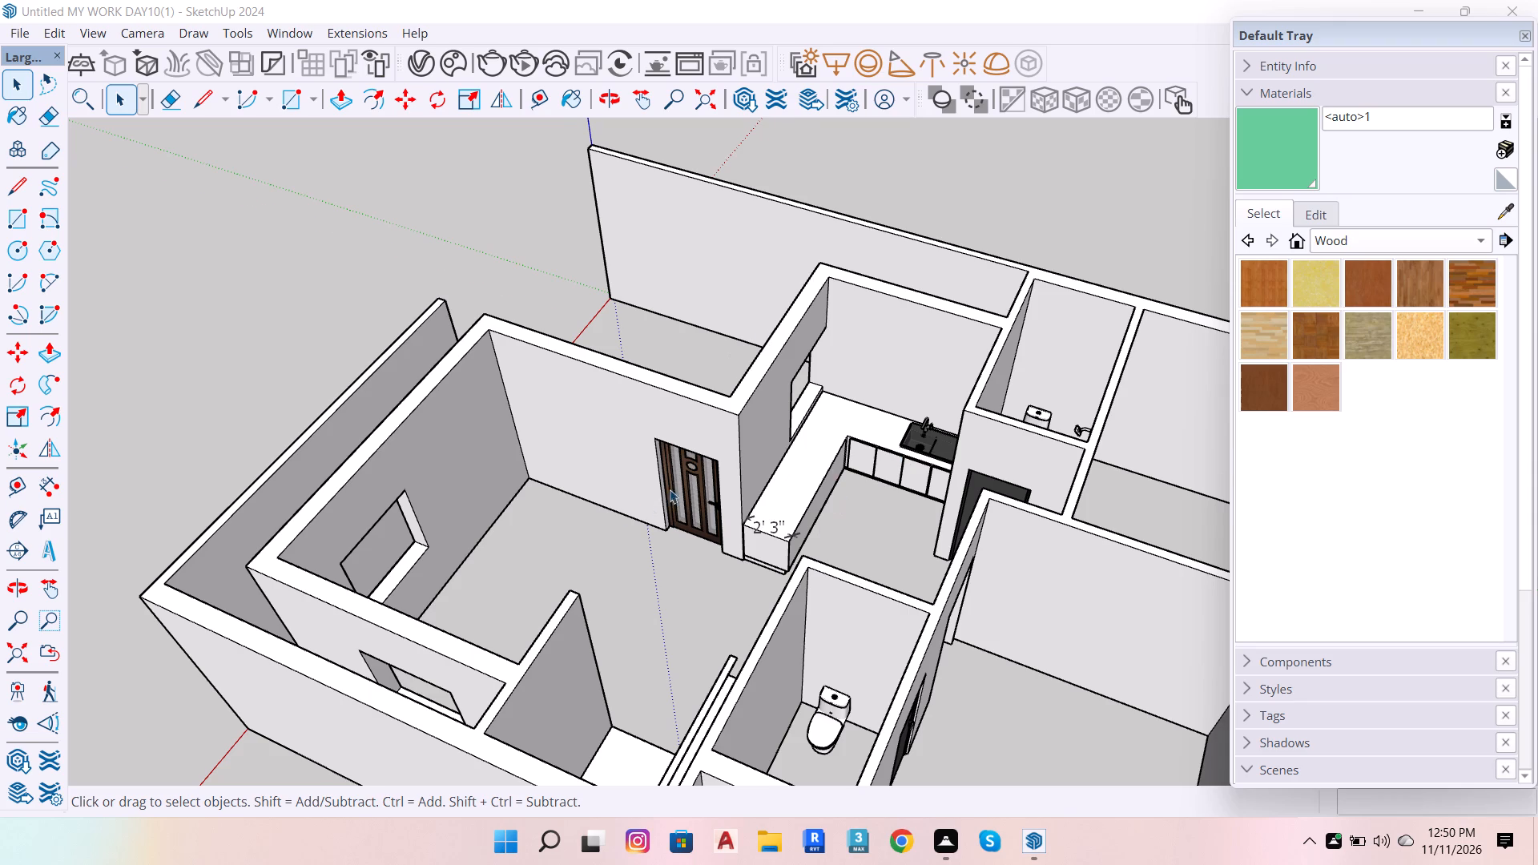
{"action": "scroll", "coordinate": [654, 499], "scroll_direction": "down", "scroll_amount": 6}
{"action": "left_click", "coordinate": [413, 57]}
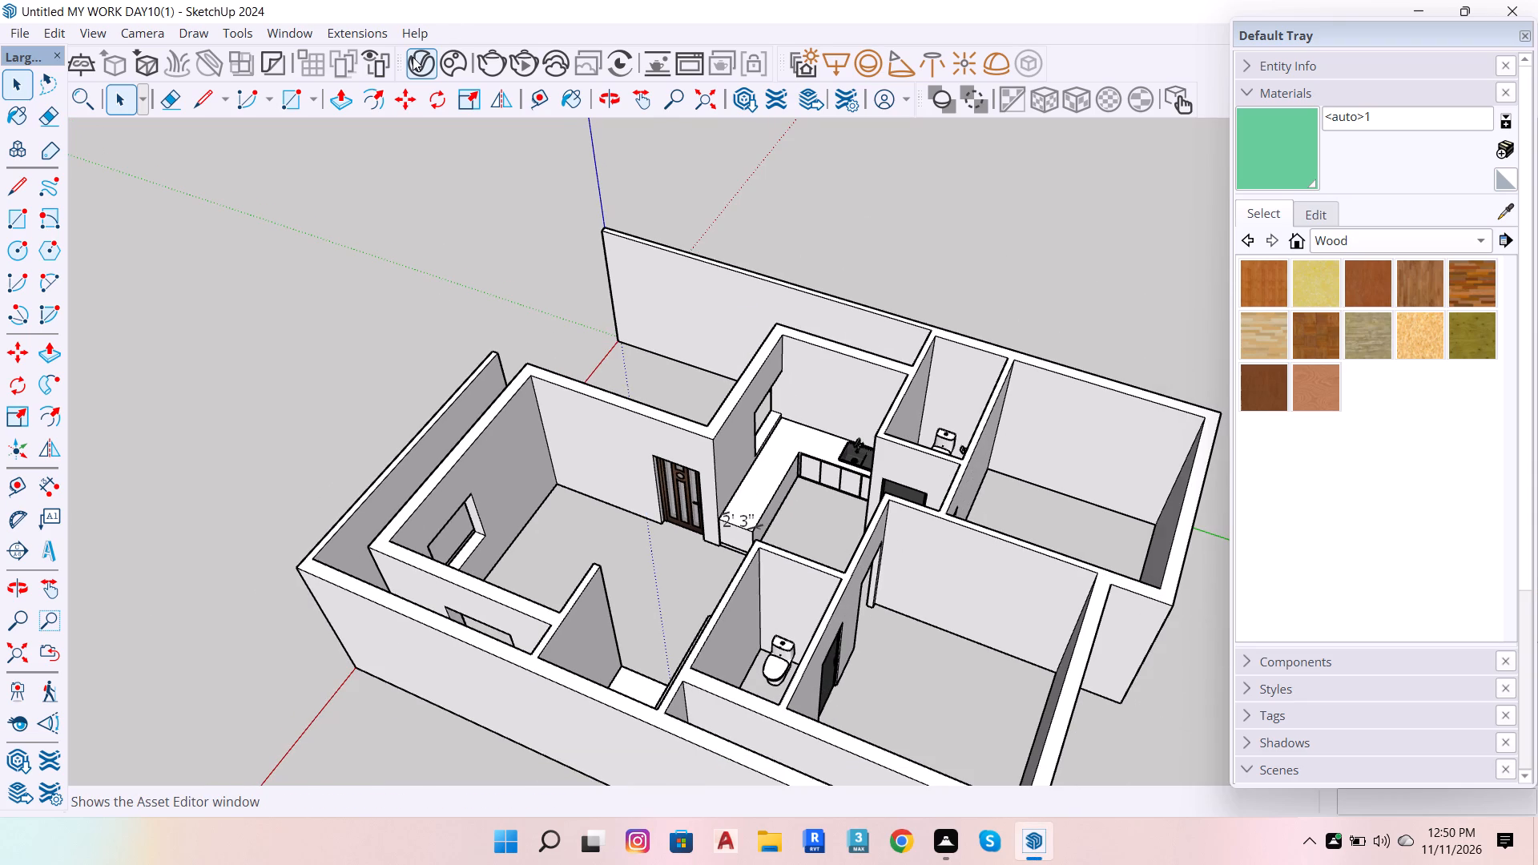
{"action": "left_click", "coordinate": [452, 63]}
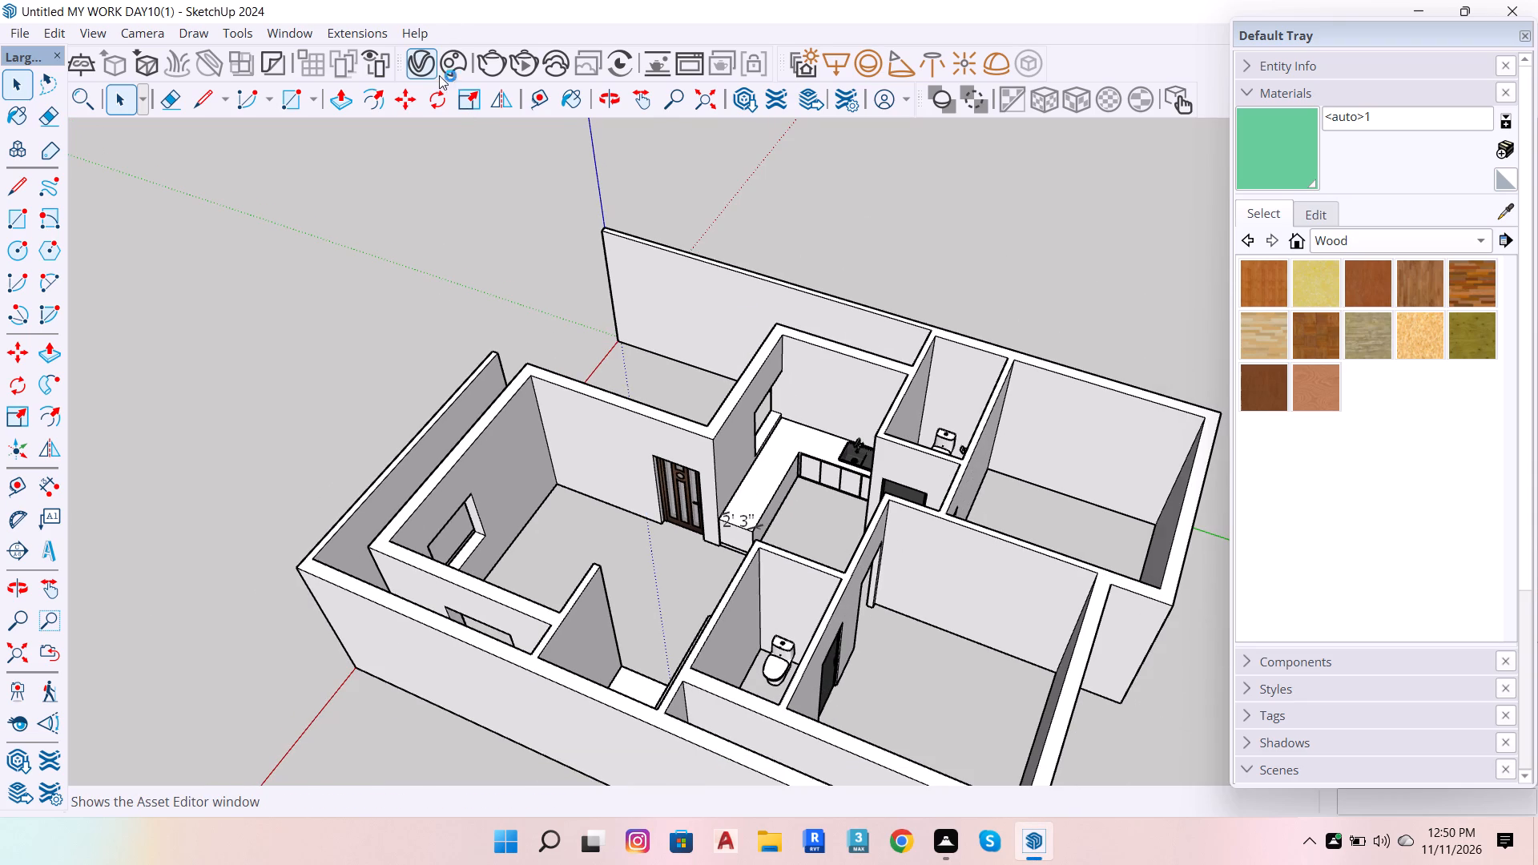
{"action": "left_click", "coordinate": [425, 64]}
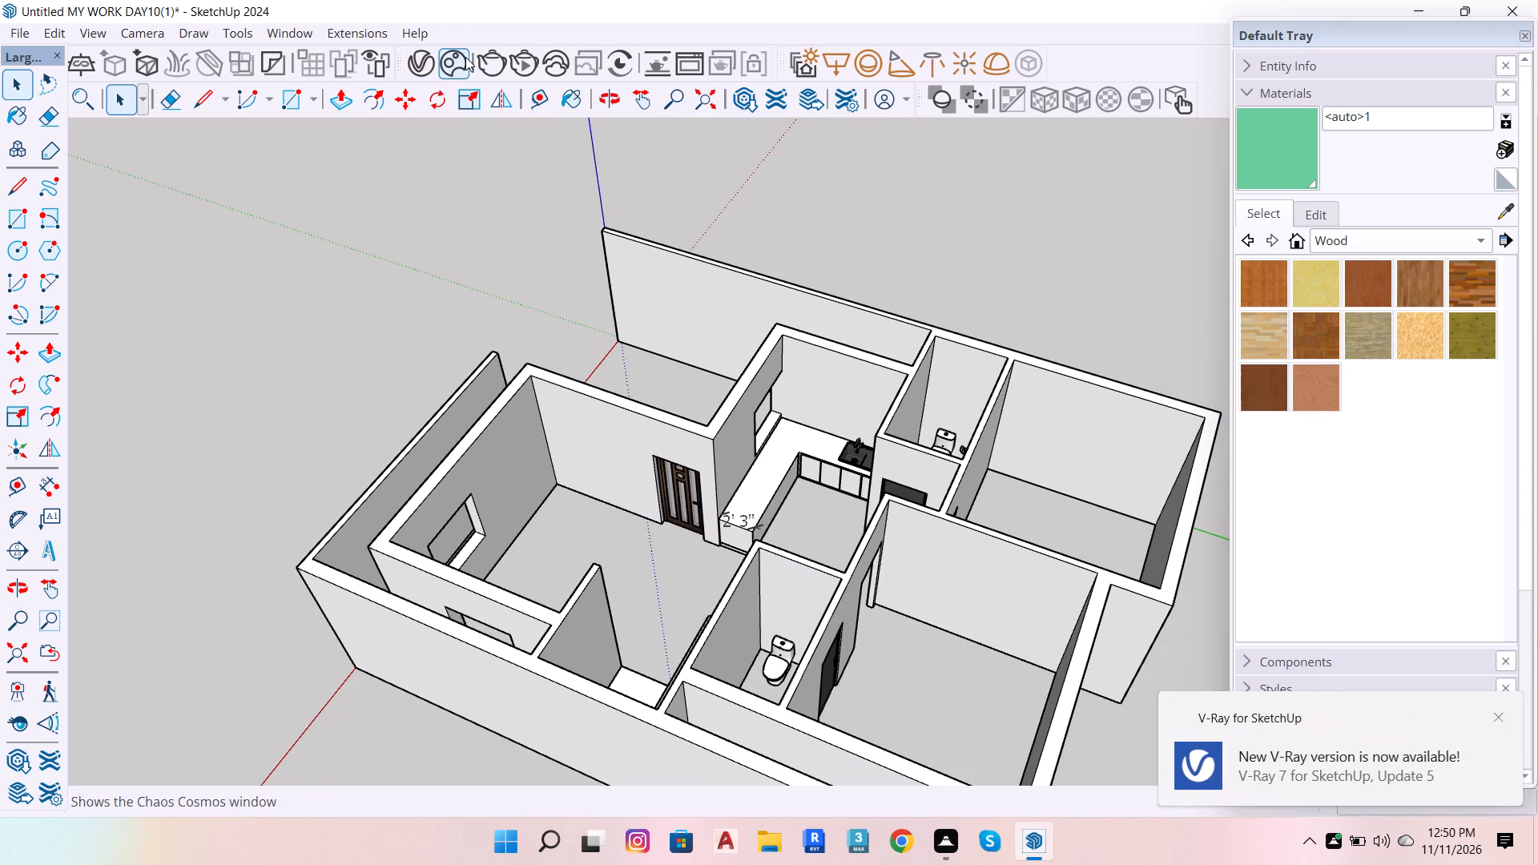
{"action": "left_click", "coordinate": [465, 57]}
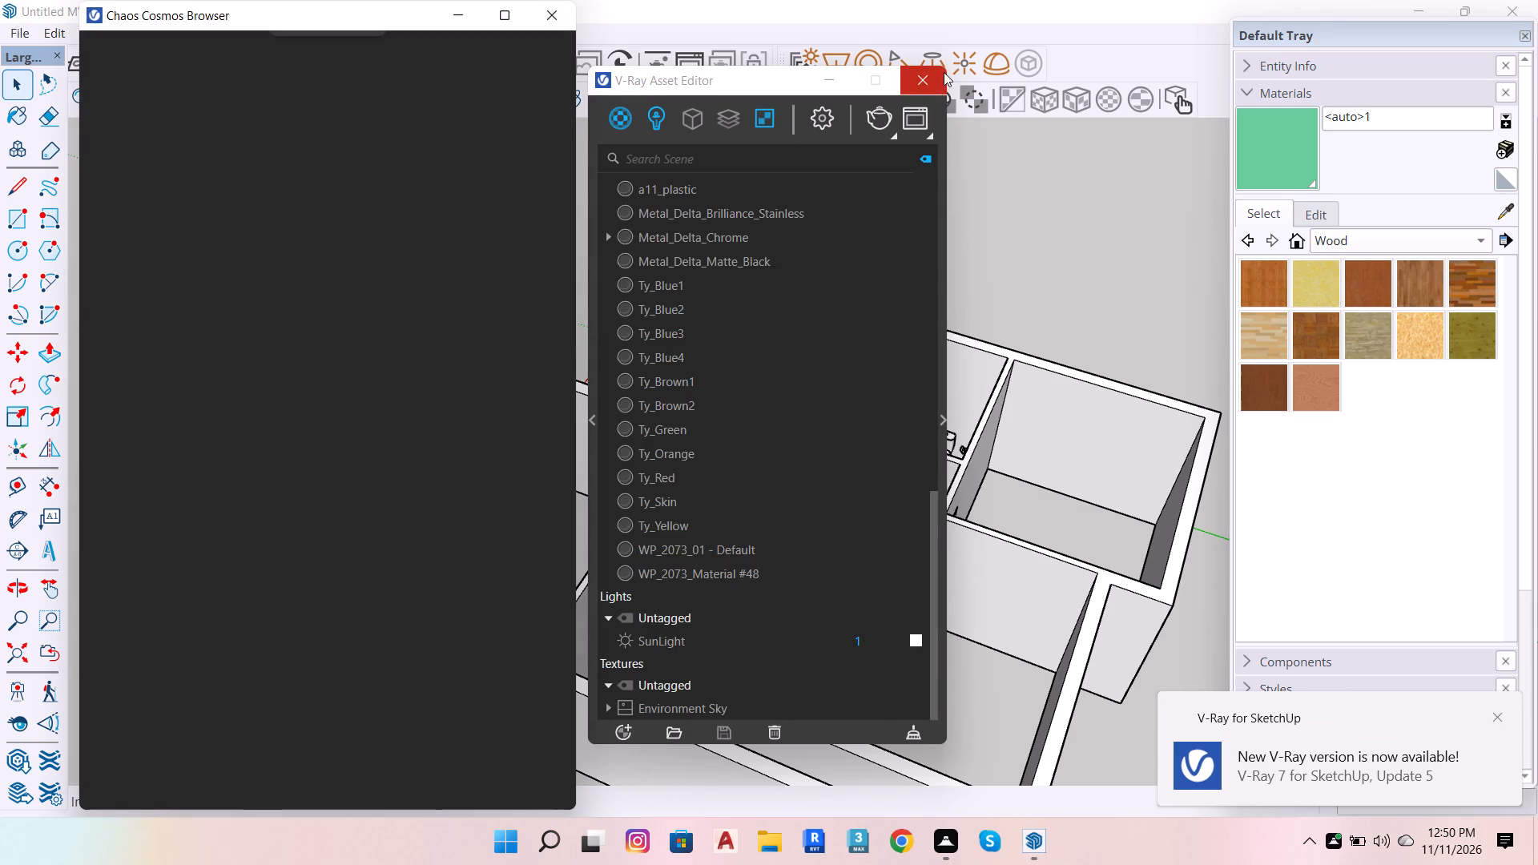
{"action": "left_click", "coordinate": [944, 72]}
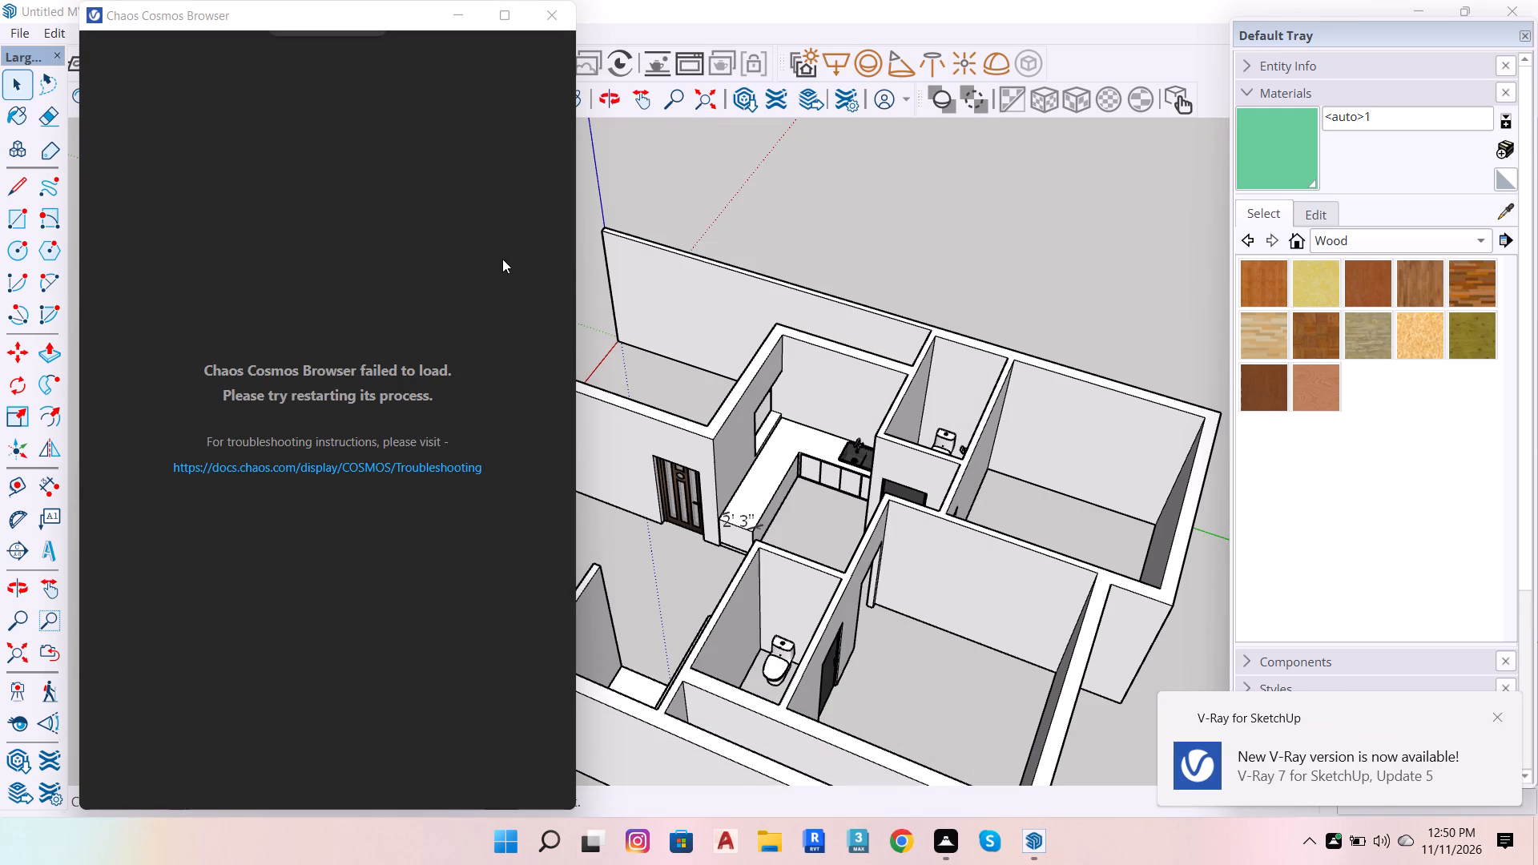
Open the Chaos Cosmos troubleshooting page in Chrome and close the browser window.
{"action": "left_click", "coordinate": [437, 471]}
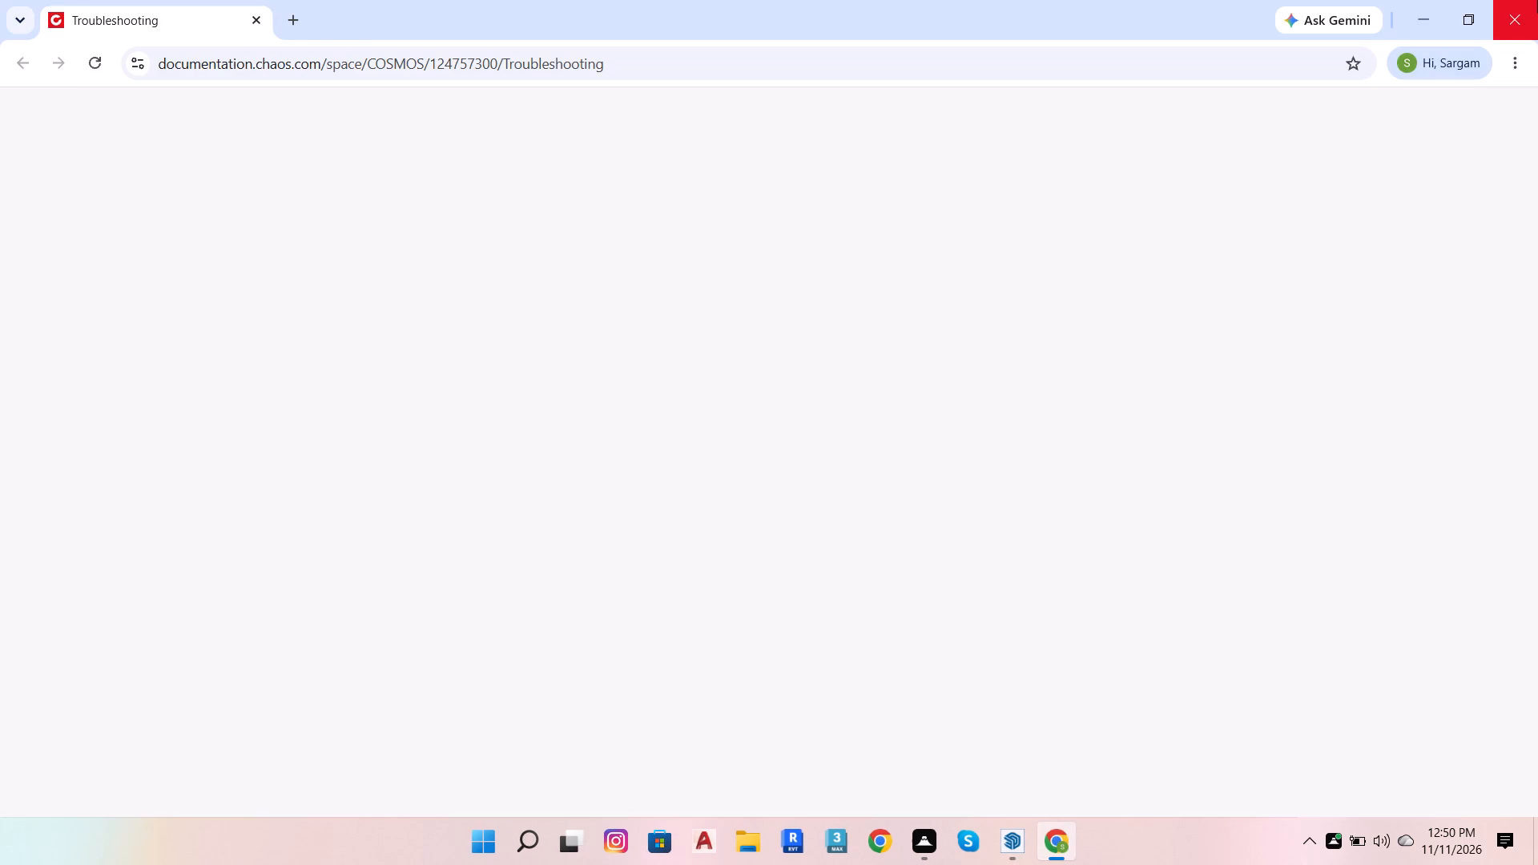
{"action": "left_click", "coordinate": [1537, 0]}
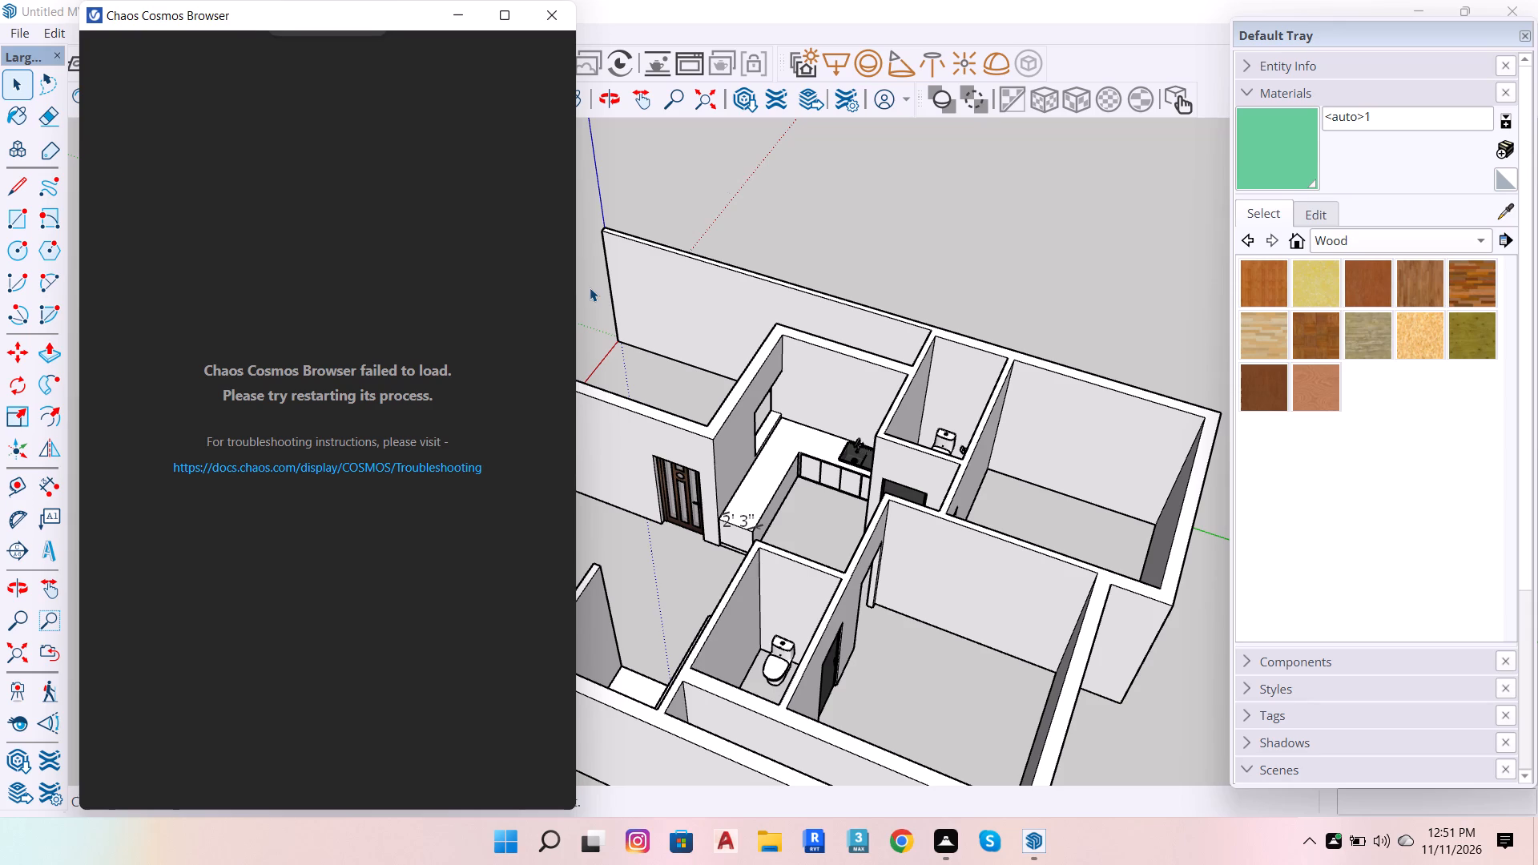
Close the Chaos Cosmos Browser and SketchUp, saving the changes to Untitled MY WORK DAY10(1).
{"action": "left_click", "coordinate": [1537, 5]}
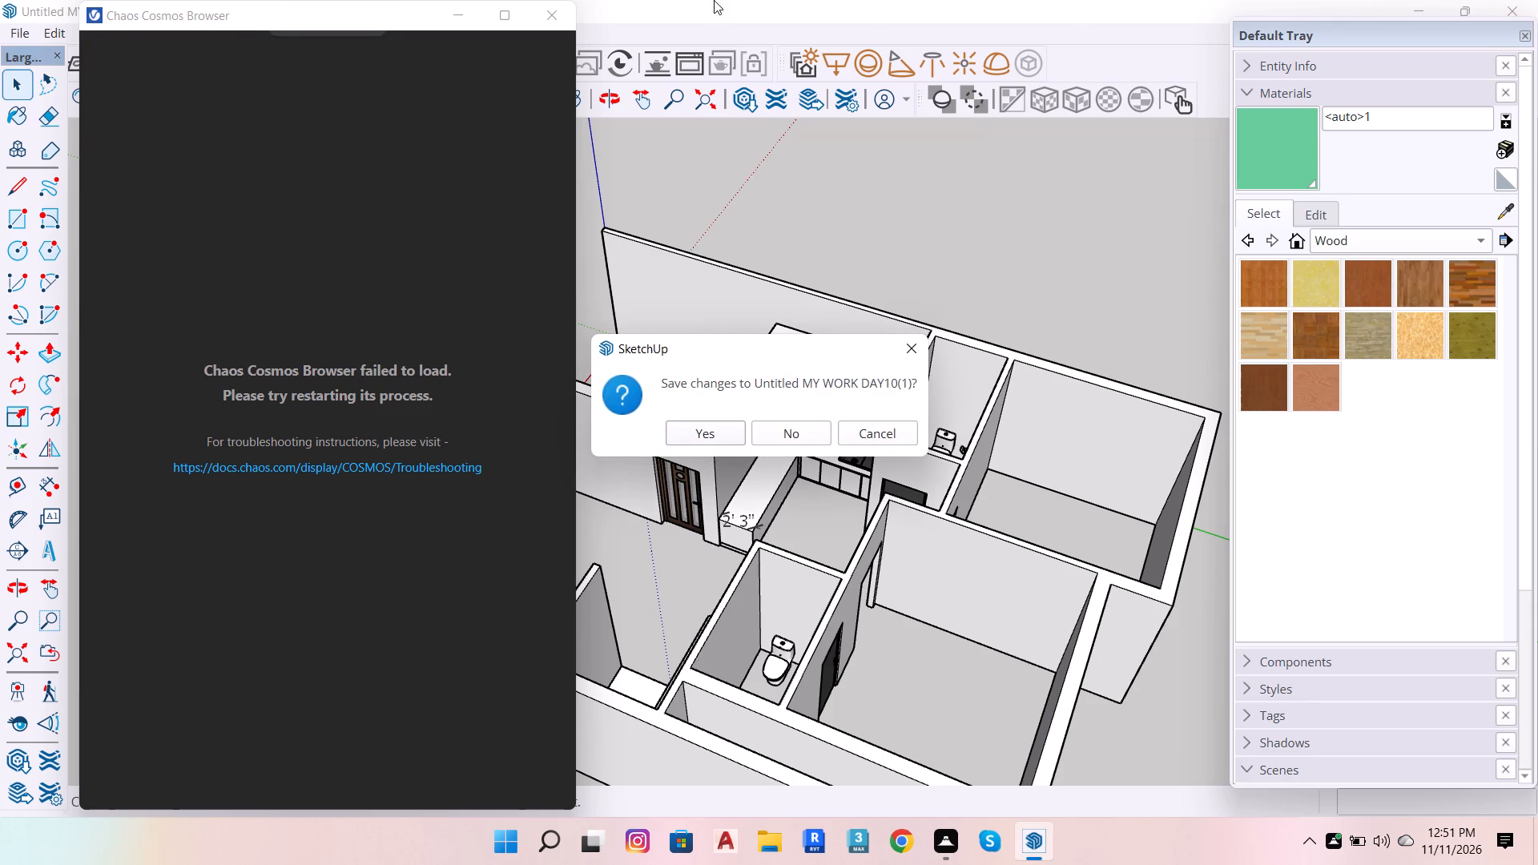
{"action": "left_click", "coordinate": [542, 8]}
{"action": "left_click", "coordinate": [713, 426]}
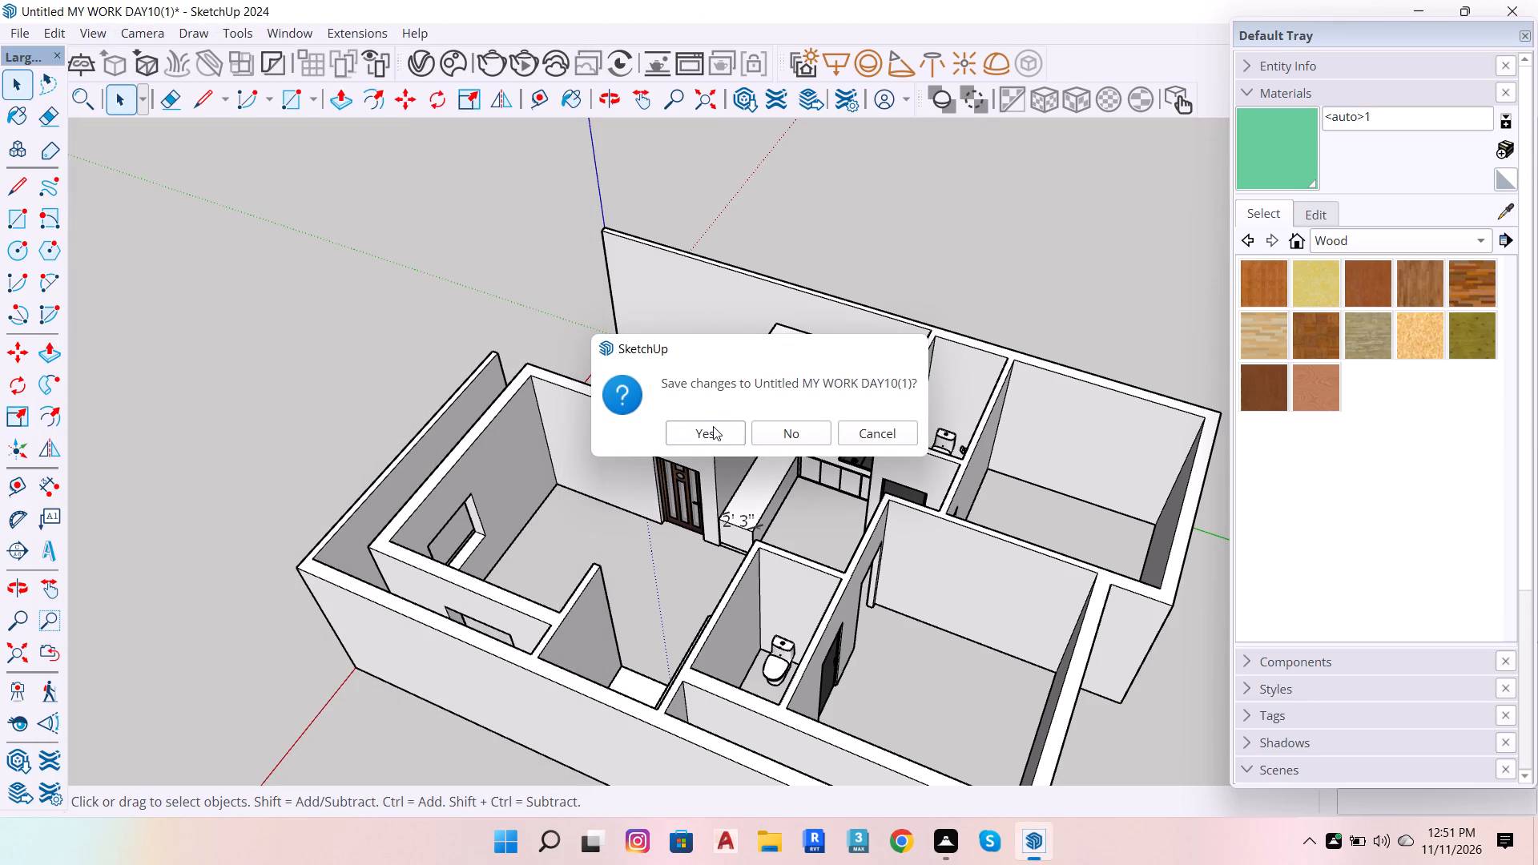
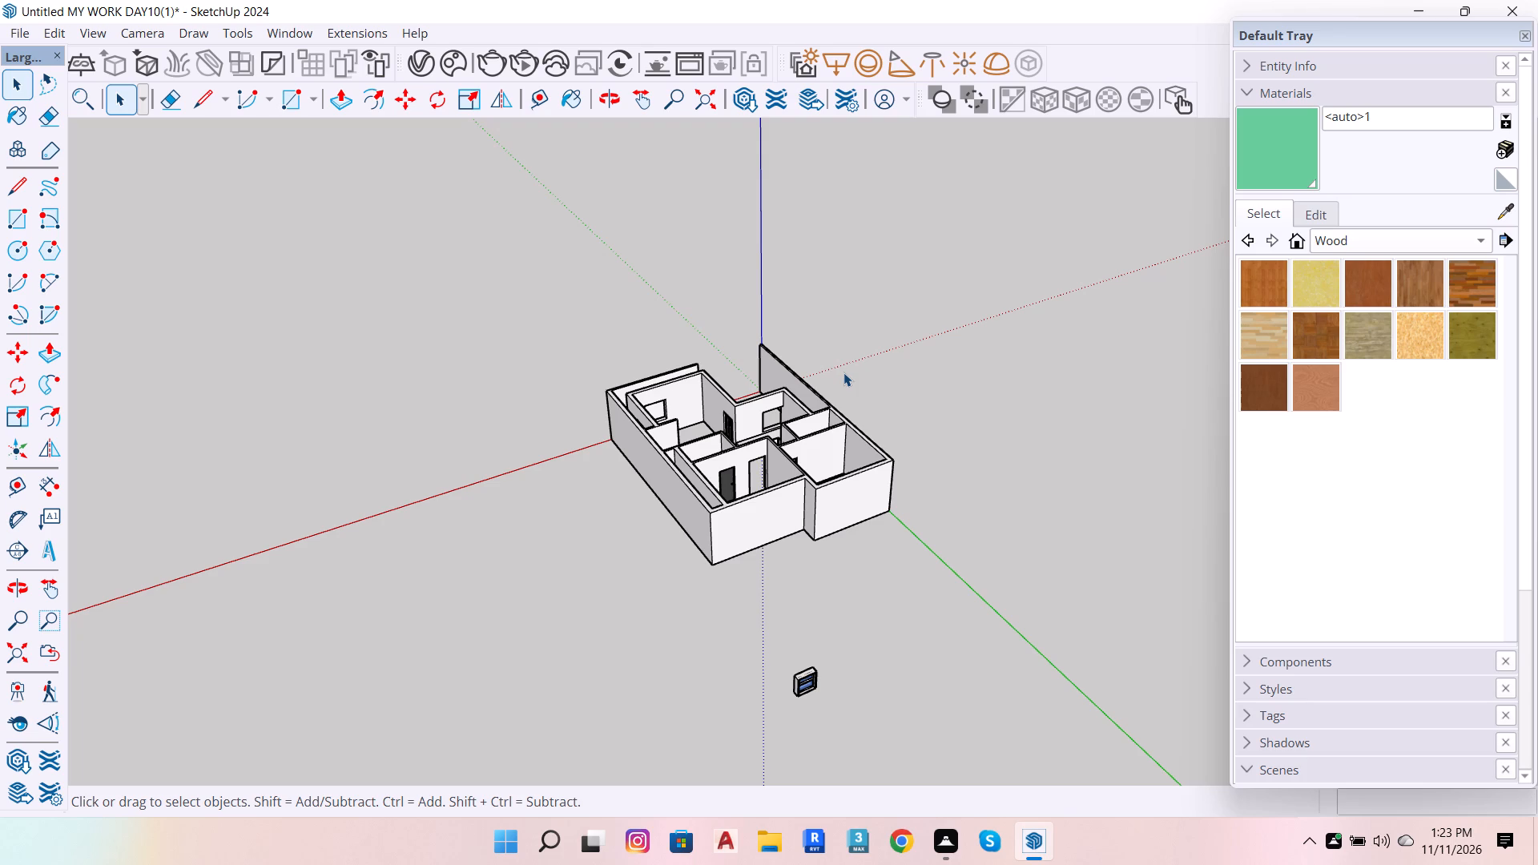
Place horizontal guides on the kitchen window wall, 7" below its top edge and 2'4" below that first guide.
{"action": "scroll", "coordinate": [831, 390], "scroll_direction": "up", "scroll_amount": 6}
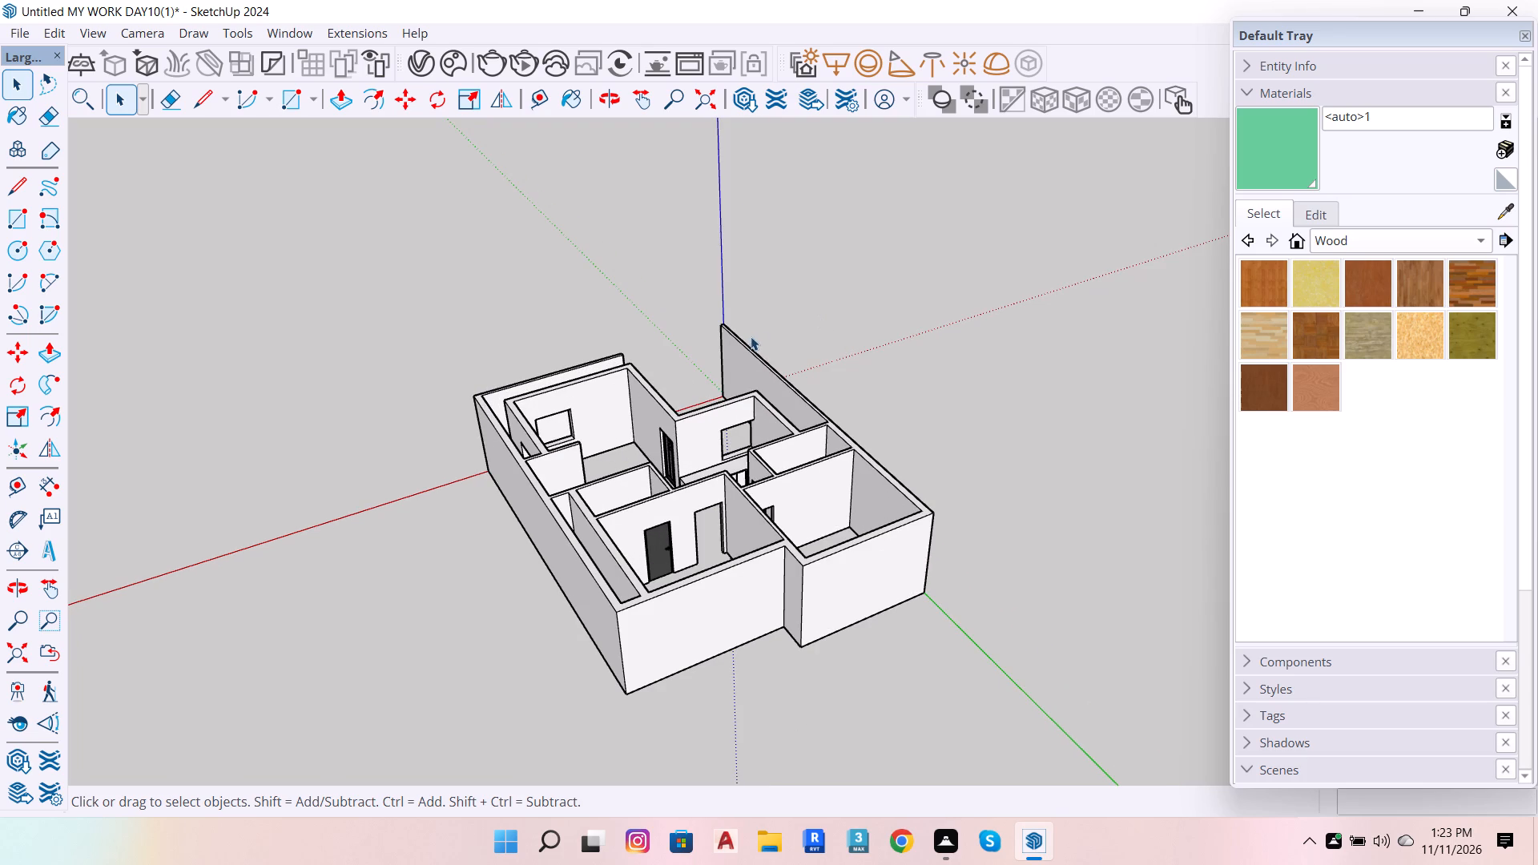
{"action": "scroll", "coordinate": [695, 407], "scroll_direction": "up", "scroll_amount": 7}
{"action": "scroll", "coordinate": [843, 399], "scroll_direction": "up", "scroll_amount": 5}
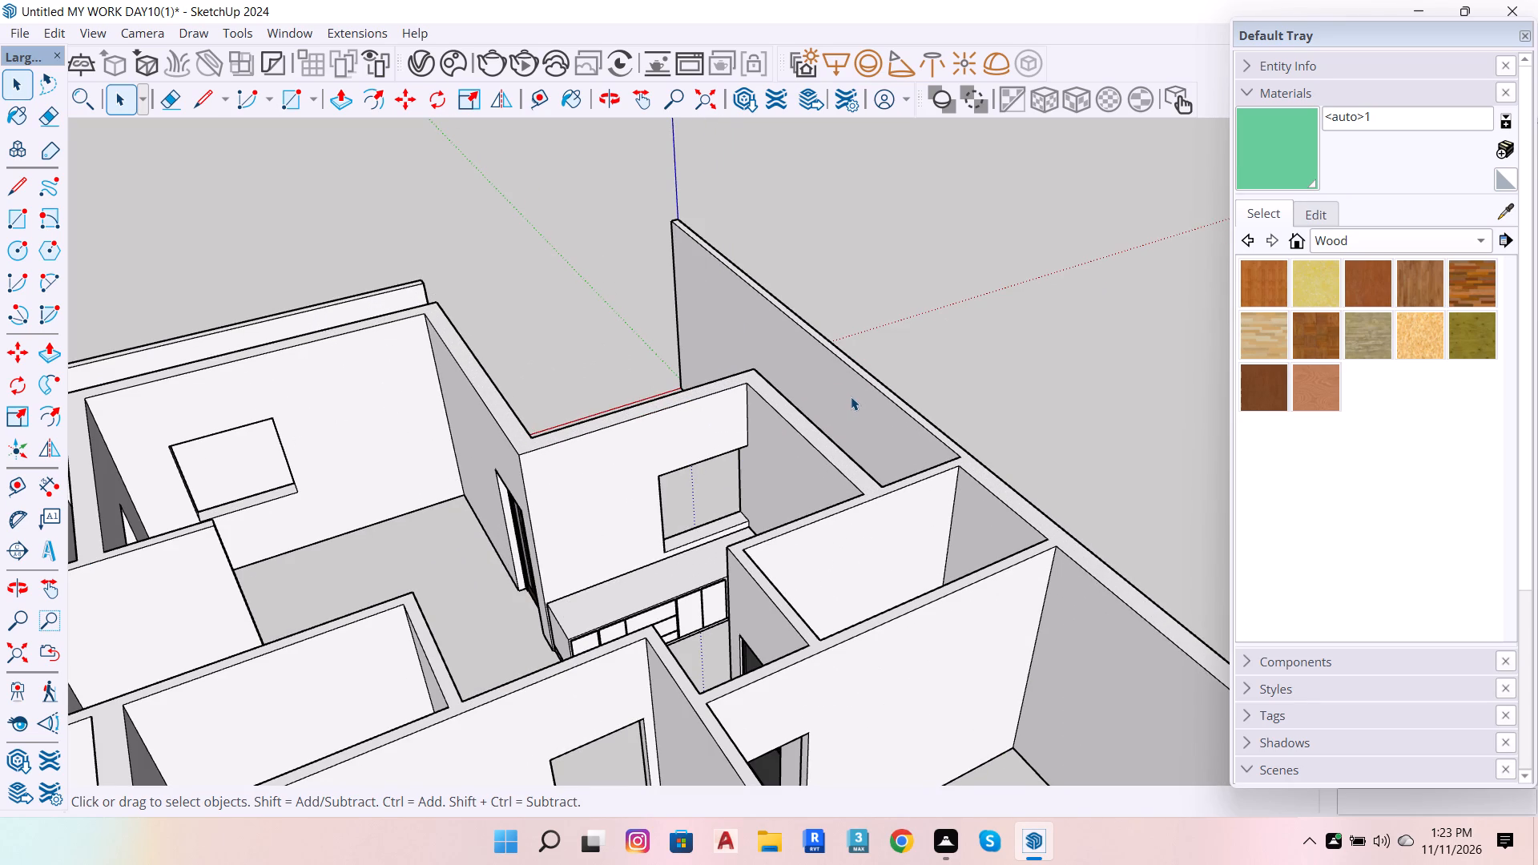
{"action": "scroll", "coordinate": [659, 473], "scroll_direction": "up", "scroll_amount": 5}
{"action": "scroll", "coordinate": [816, 436], "scroll_direction": "up", "scroll_amount": 4}
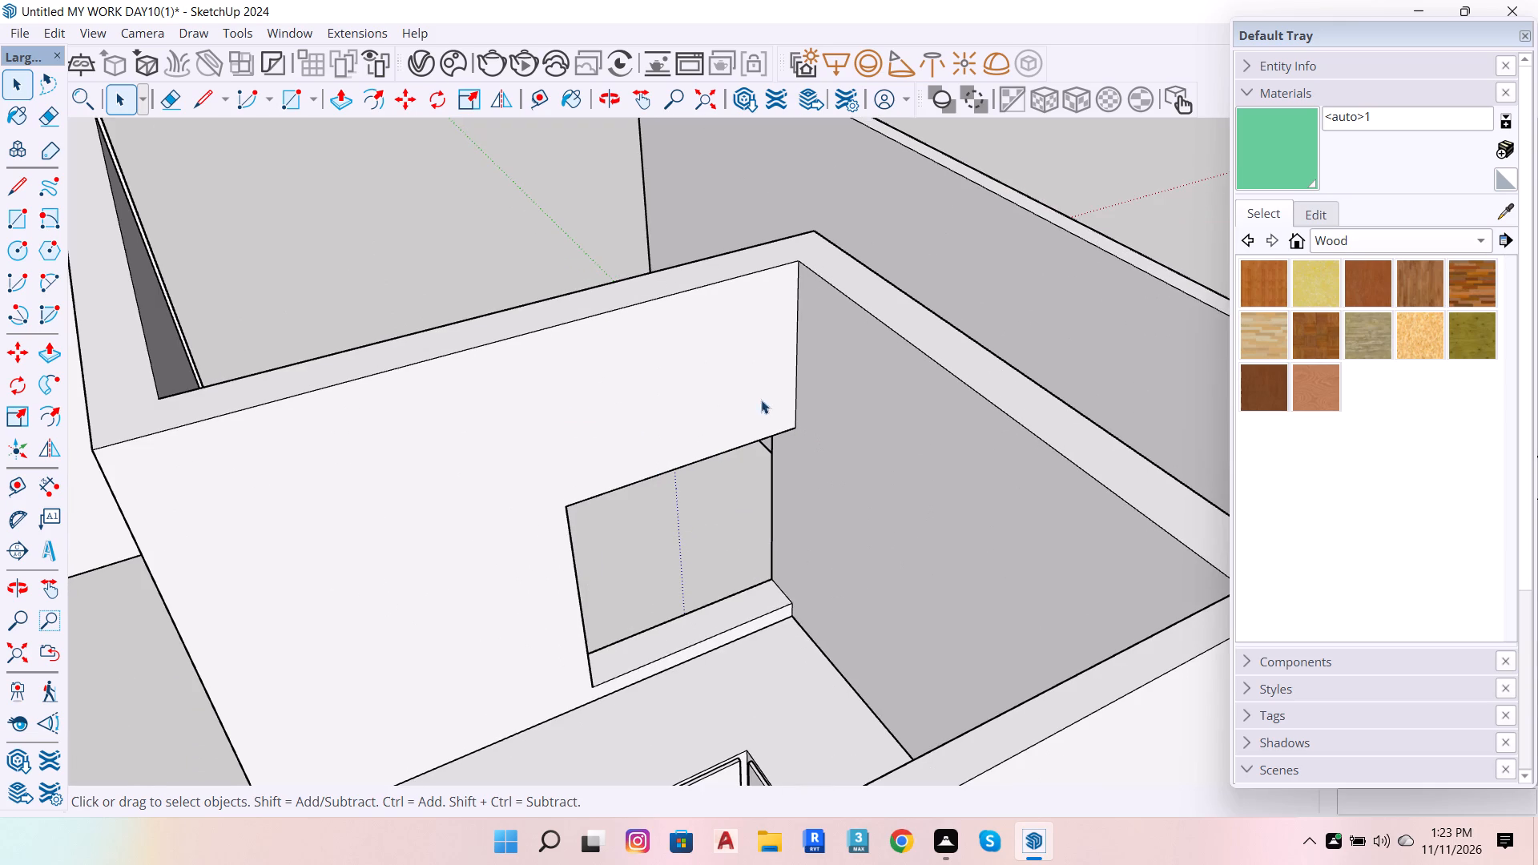
{"action": "left_click", "coordinate": [531, 104]}
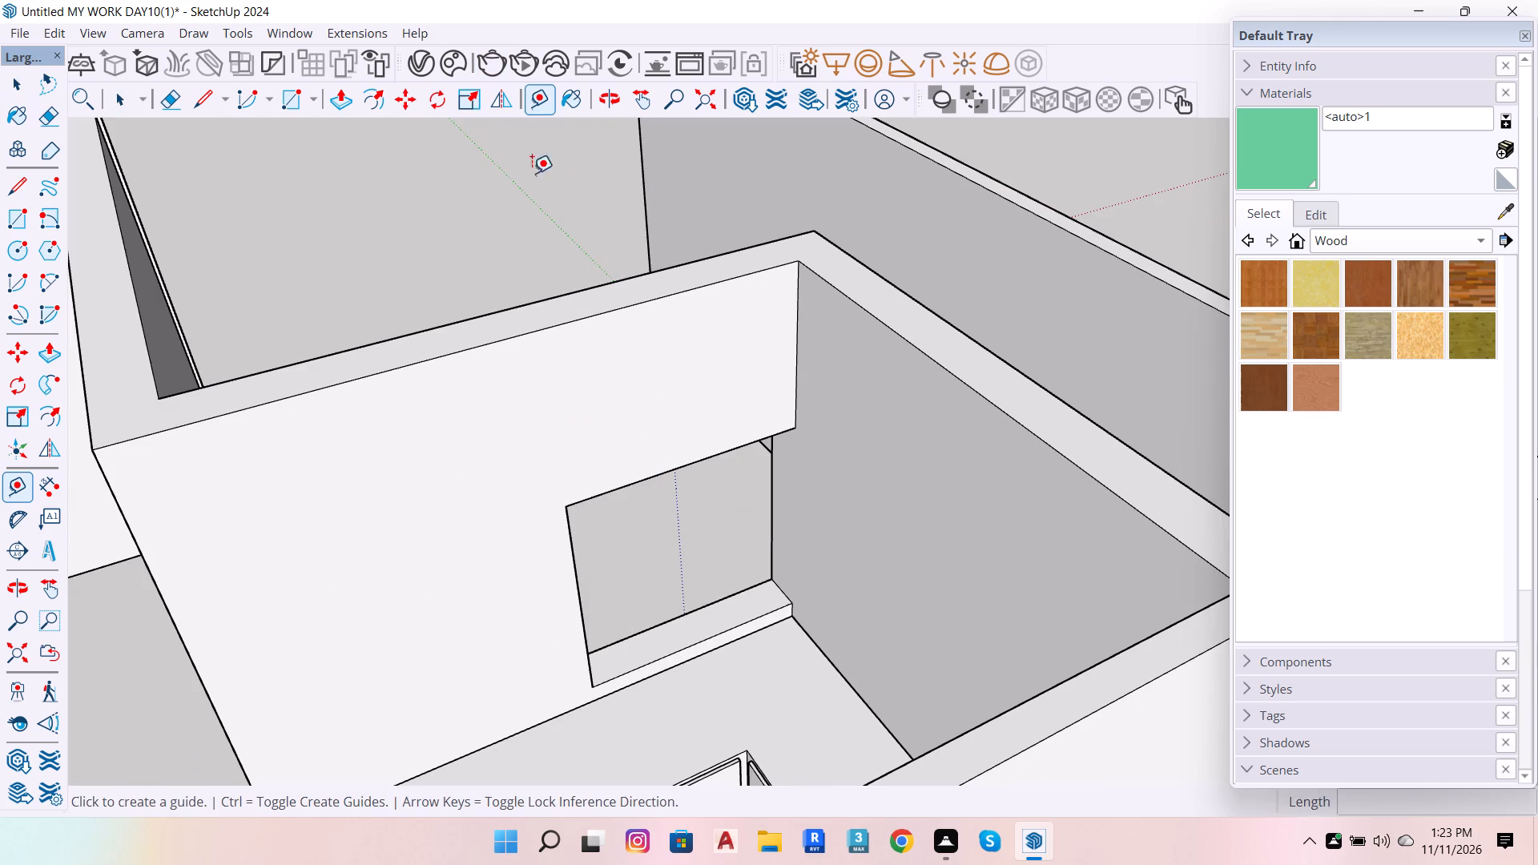
{"action": "left_click", "coordinate": [570, 328]}
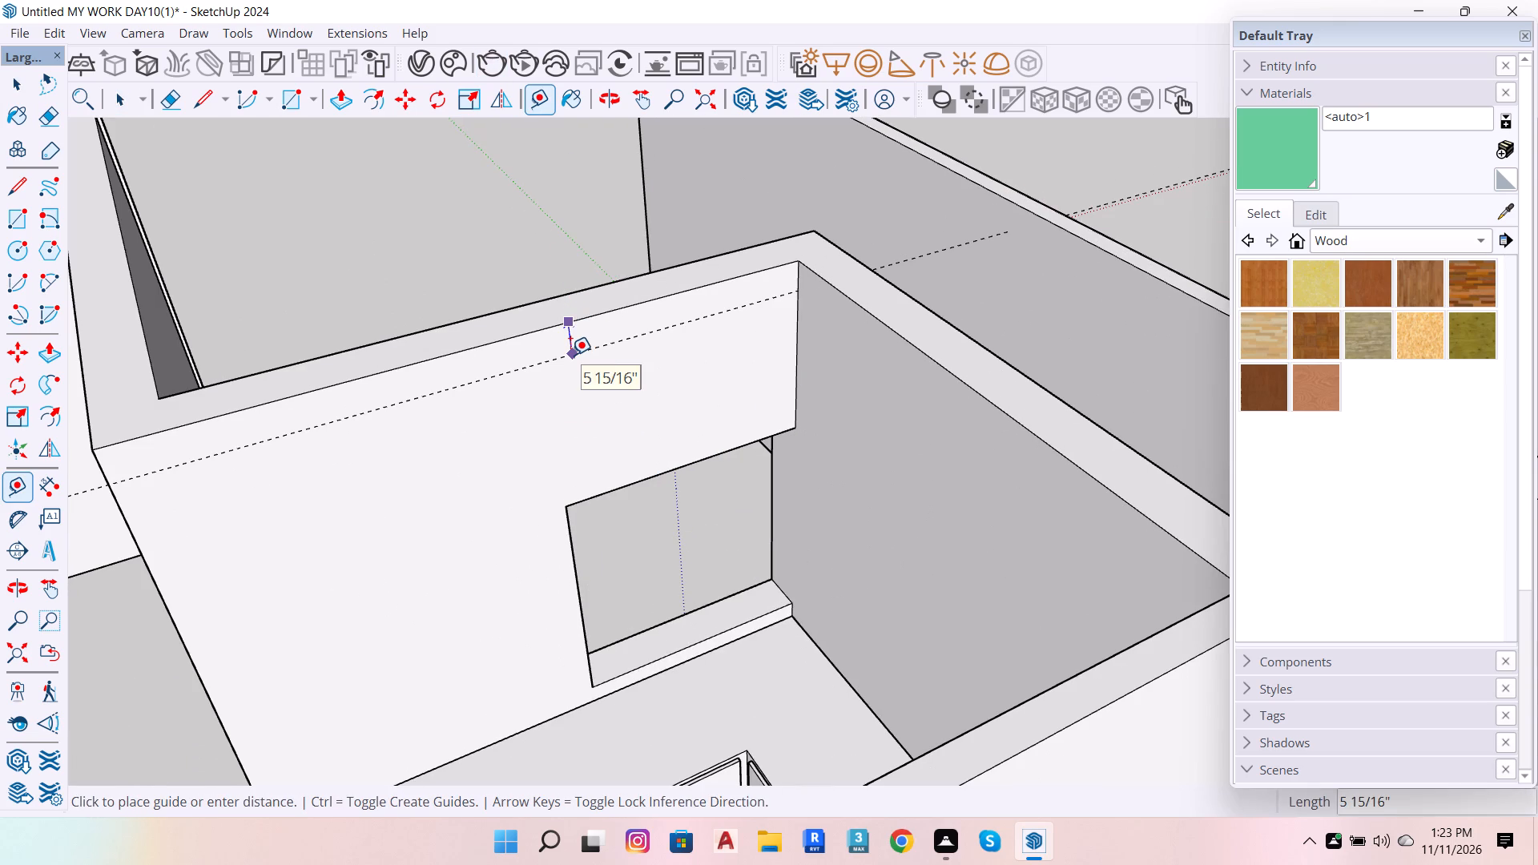
{"action": "key", "text": "7"}
{"action": "key", "text": "Return"}
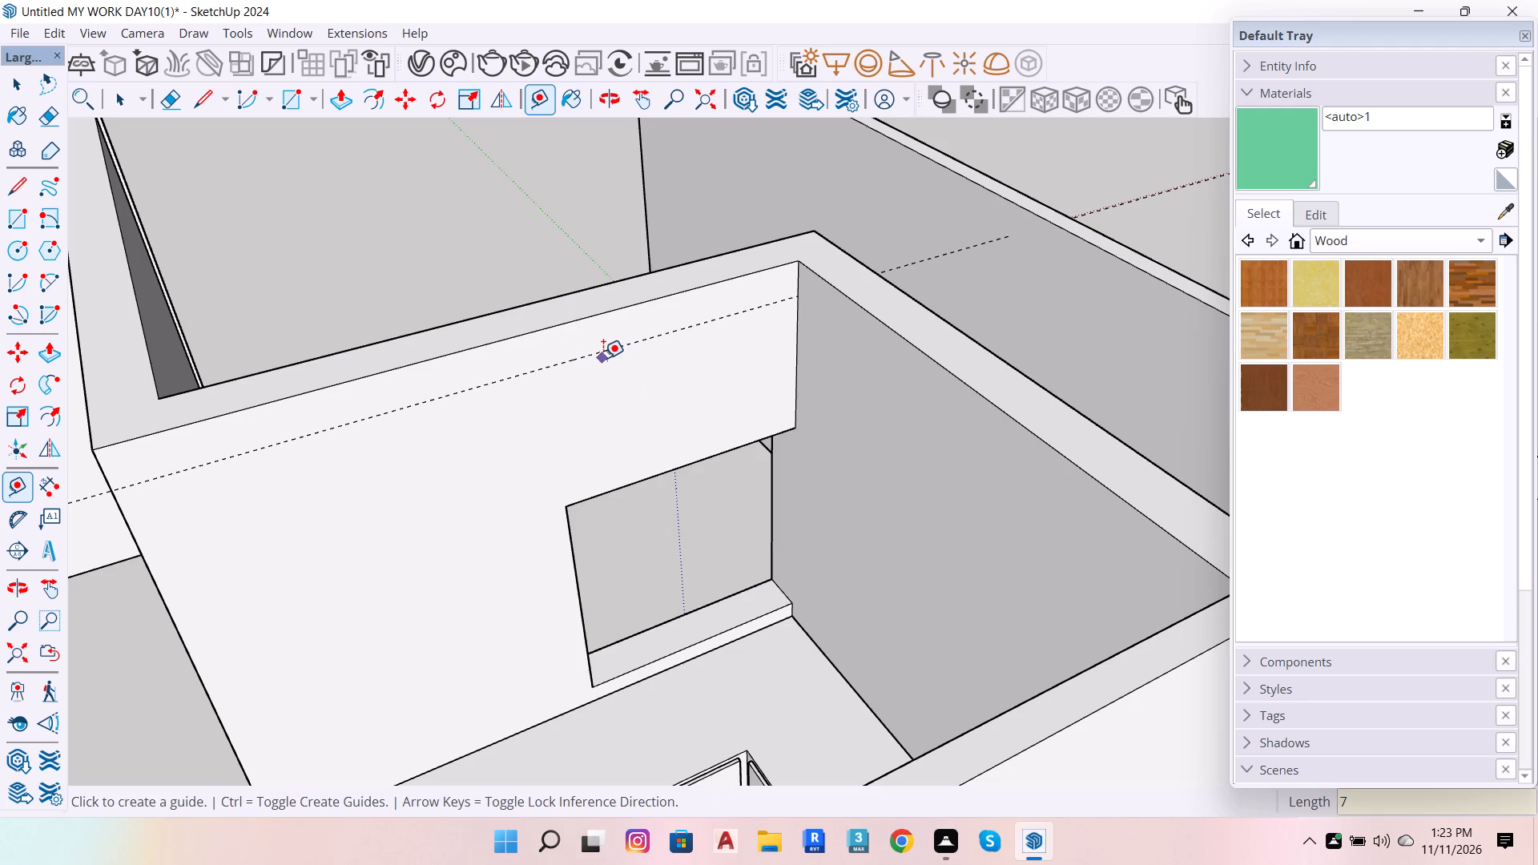
{"action": "left_click", "coordinate": [612, 350]}
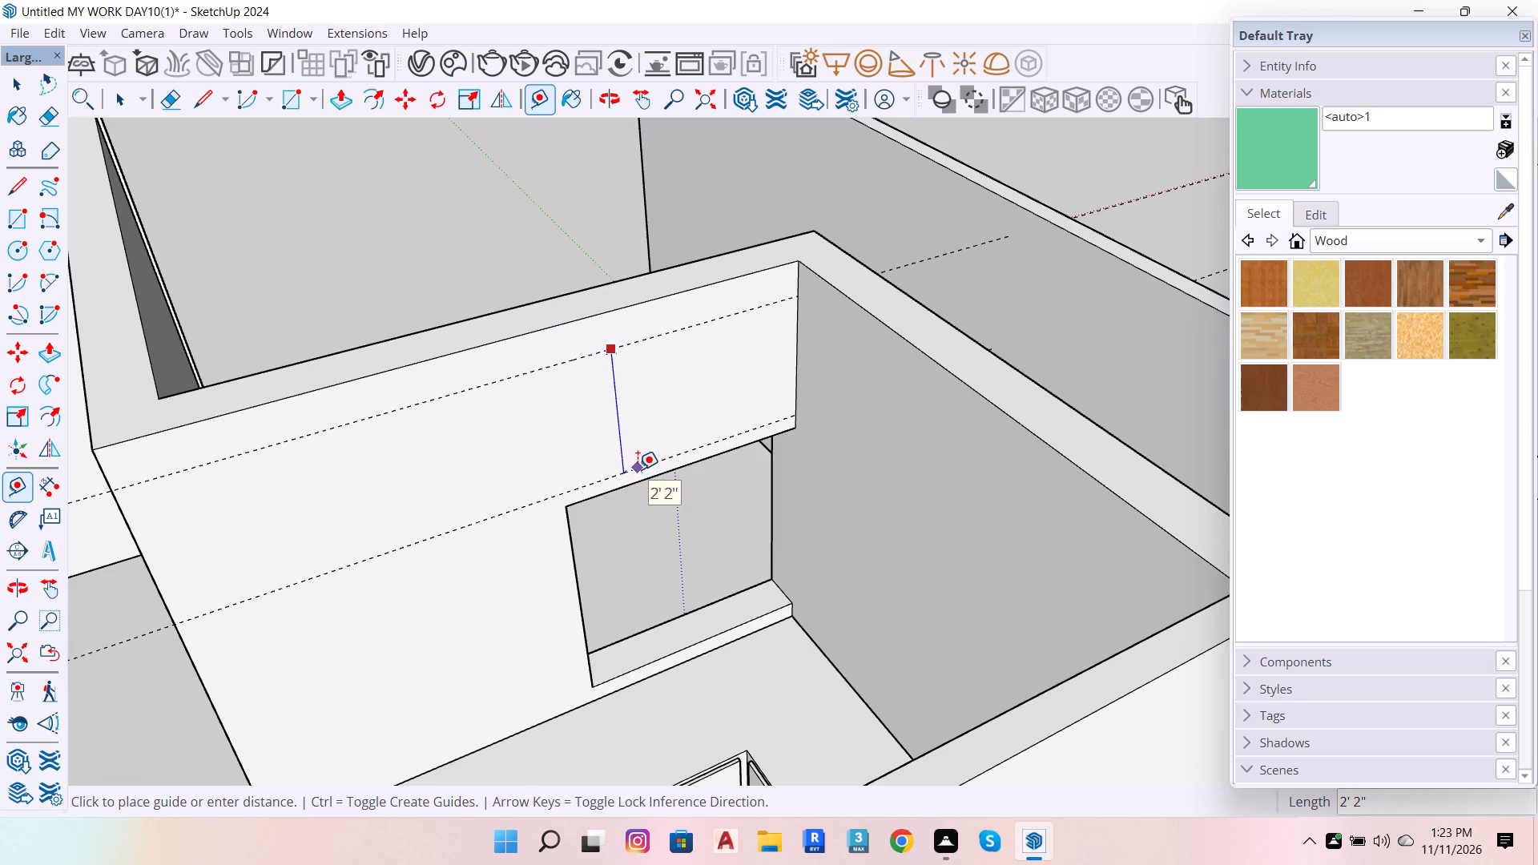
{"action": "type", "text": "2'"}
{"action": "key", "text": "4"}
{"action": "key", "text": "Return"}
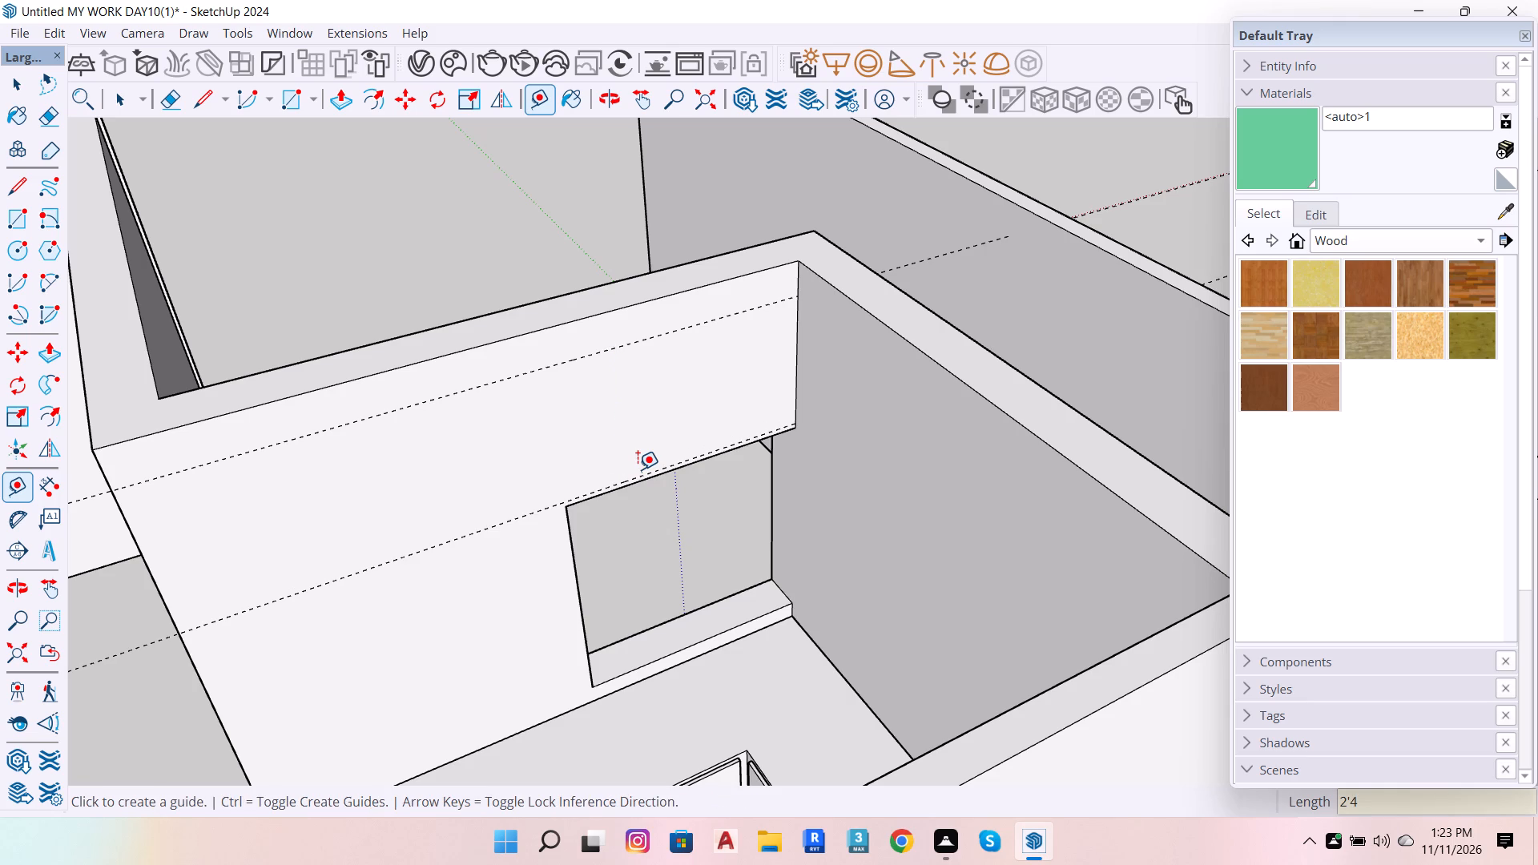
Place vertical guides on the kitchen wall, 1" outside the window opening's side edge and 5'2" farther at the wall's end.
{"action": "scroll", "coordinate": [935, 258], "scroll_direction": "down", "scroll_amount": 7}
{"action": "scroll", "coordinate": [765, 346], "scroll_direction": "up", "scroll_amount": 7}
{"action": "left_click", "coordinate": [734, 436]}
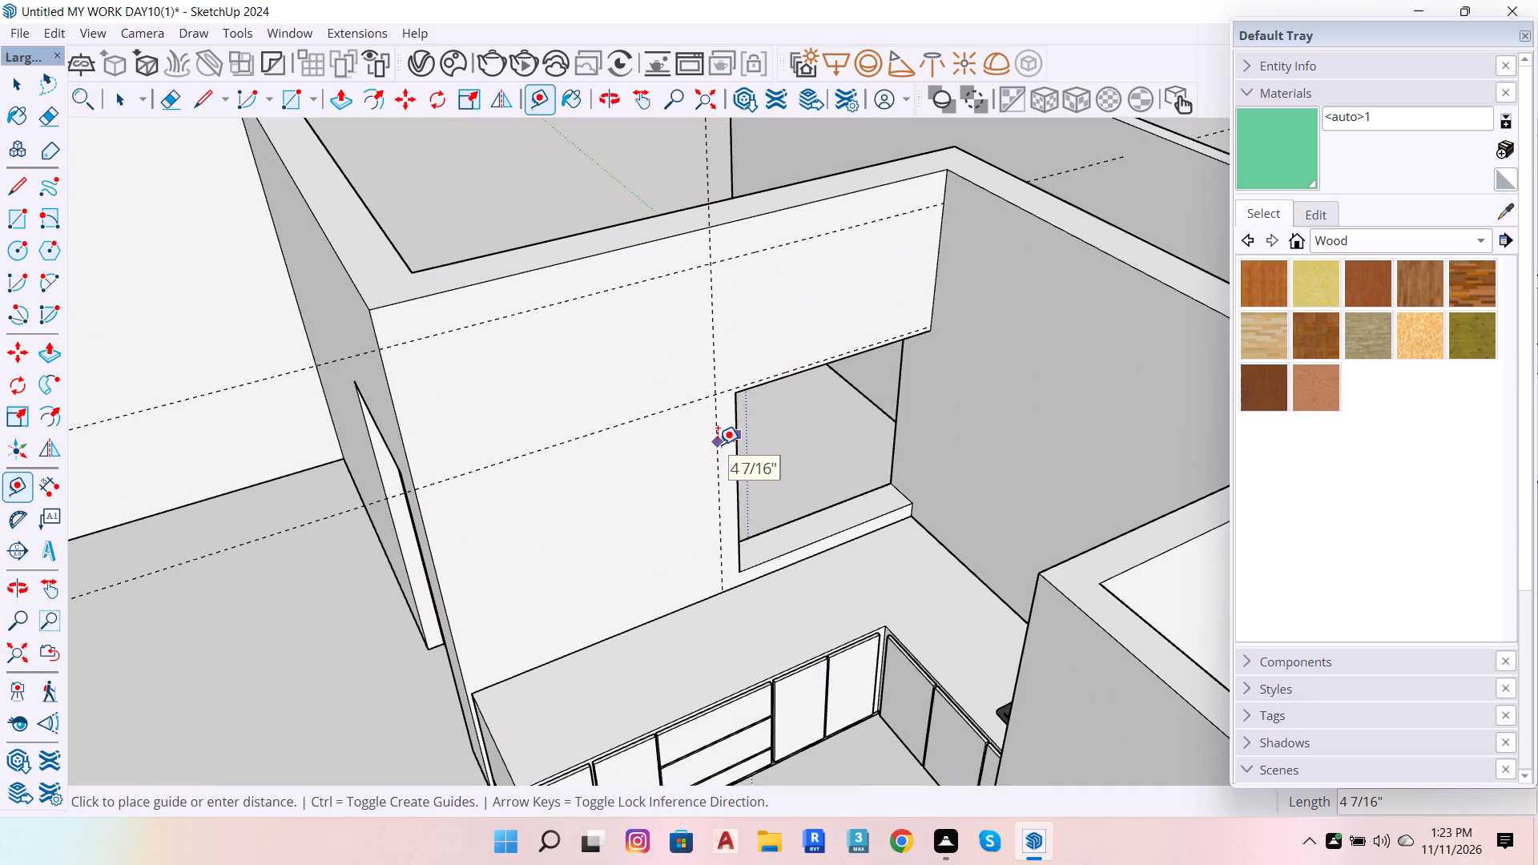
{"action": "key", "text": "1"}
{"action": "key", "text": "Return"}
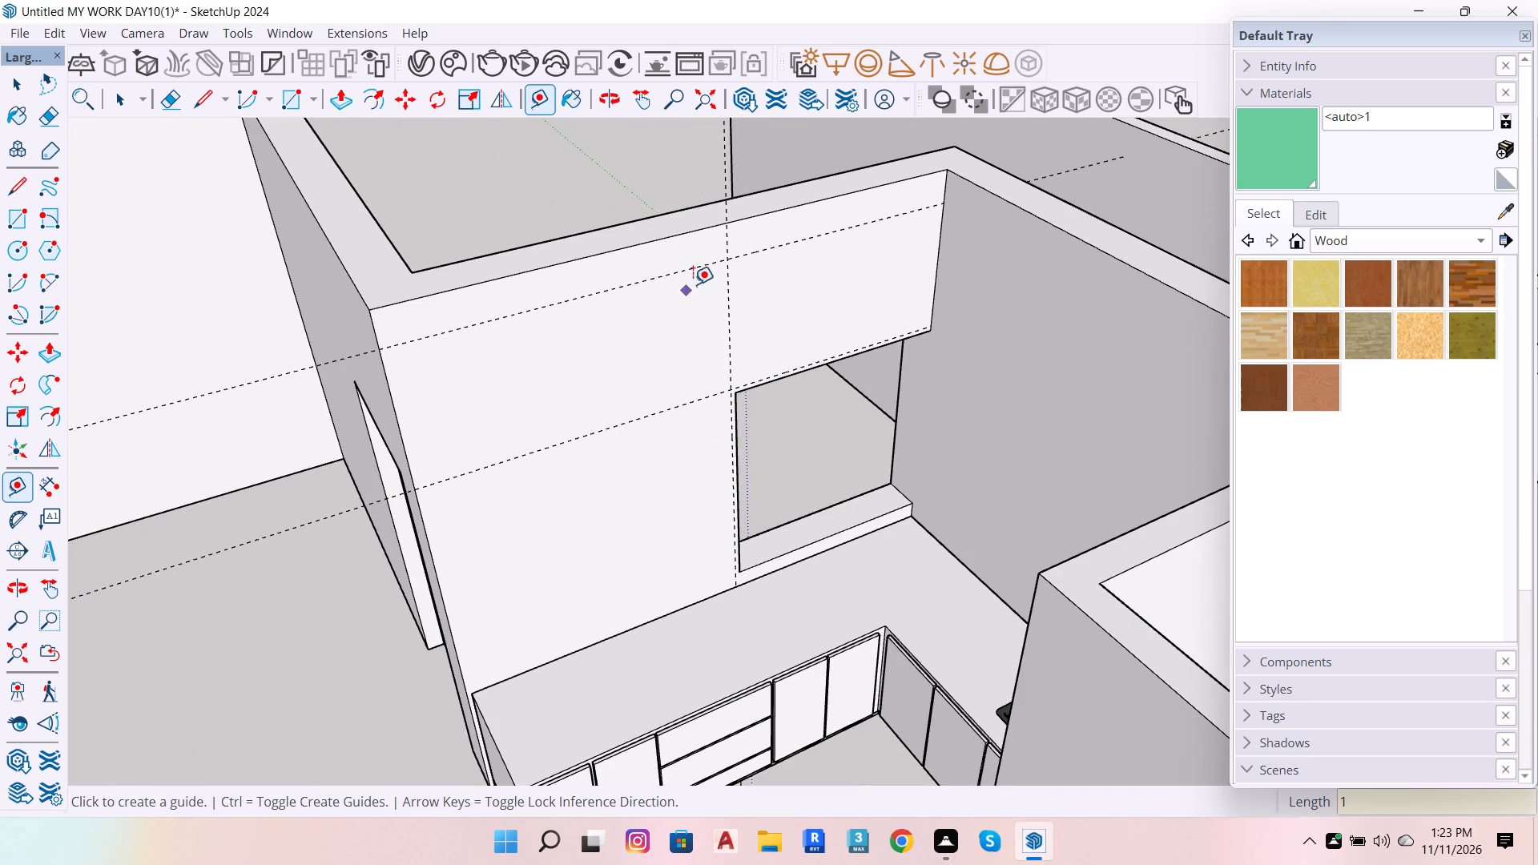
{"action": "left_click", "coordinate": [727, 305]}
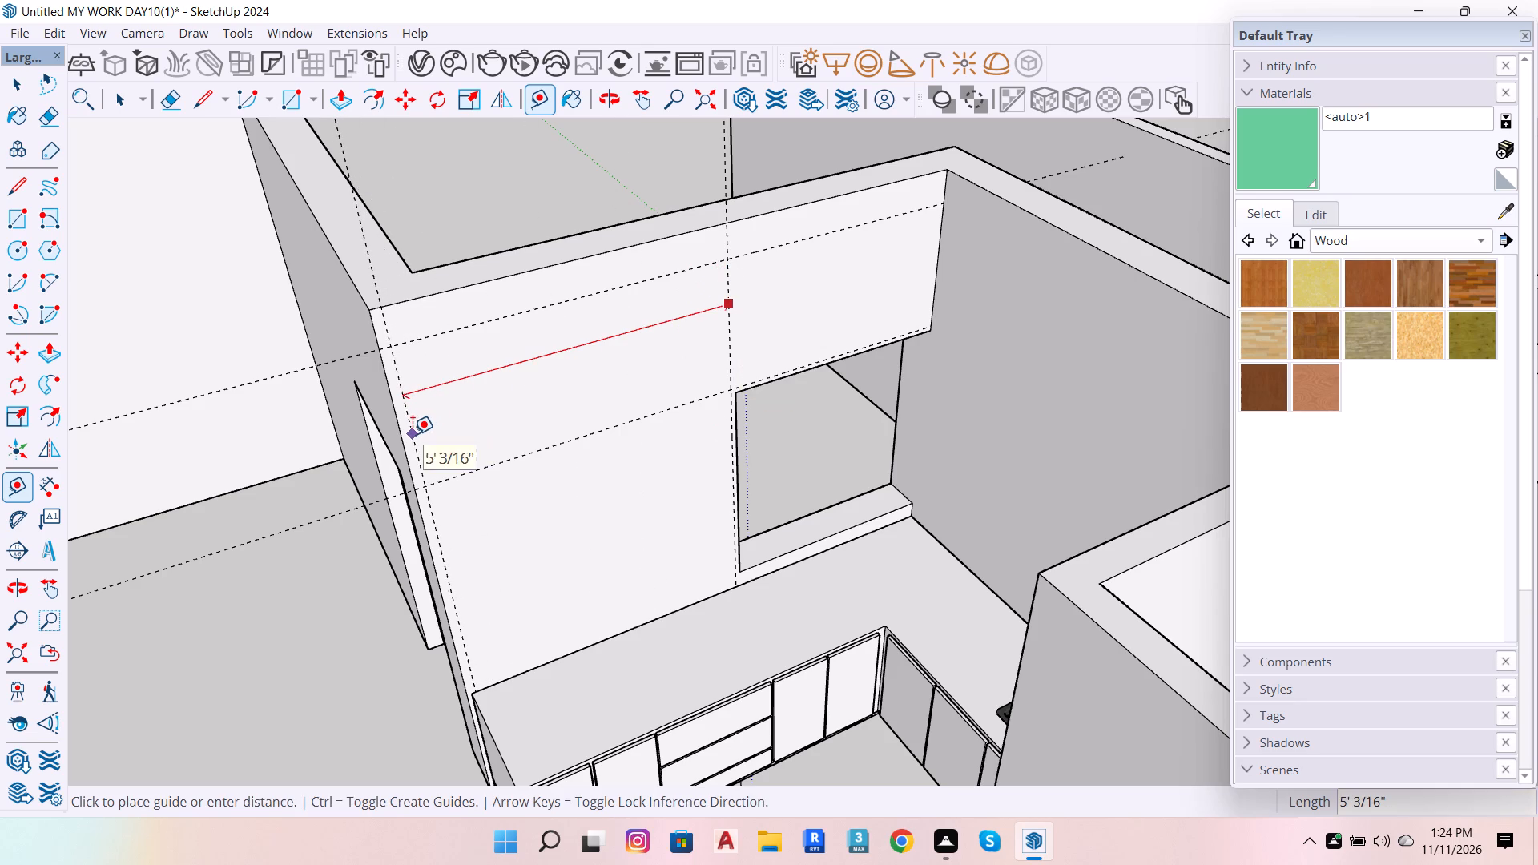
{"action": "left_click", "coordinate": [408, 435]}
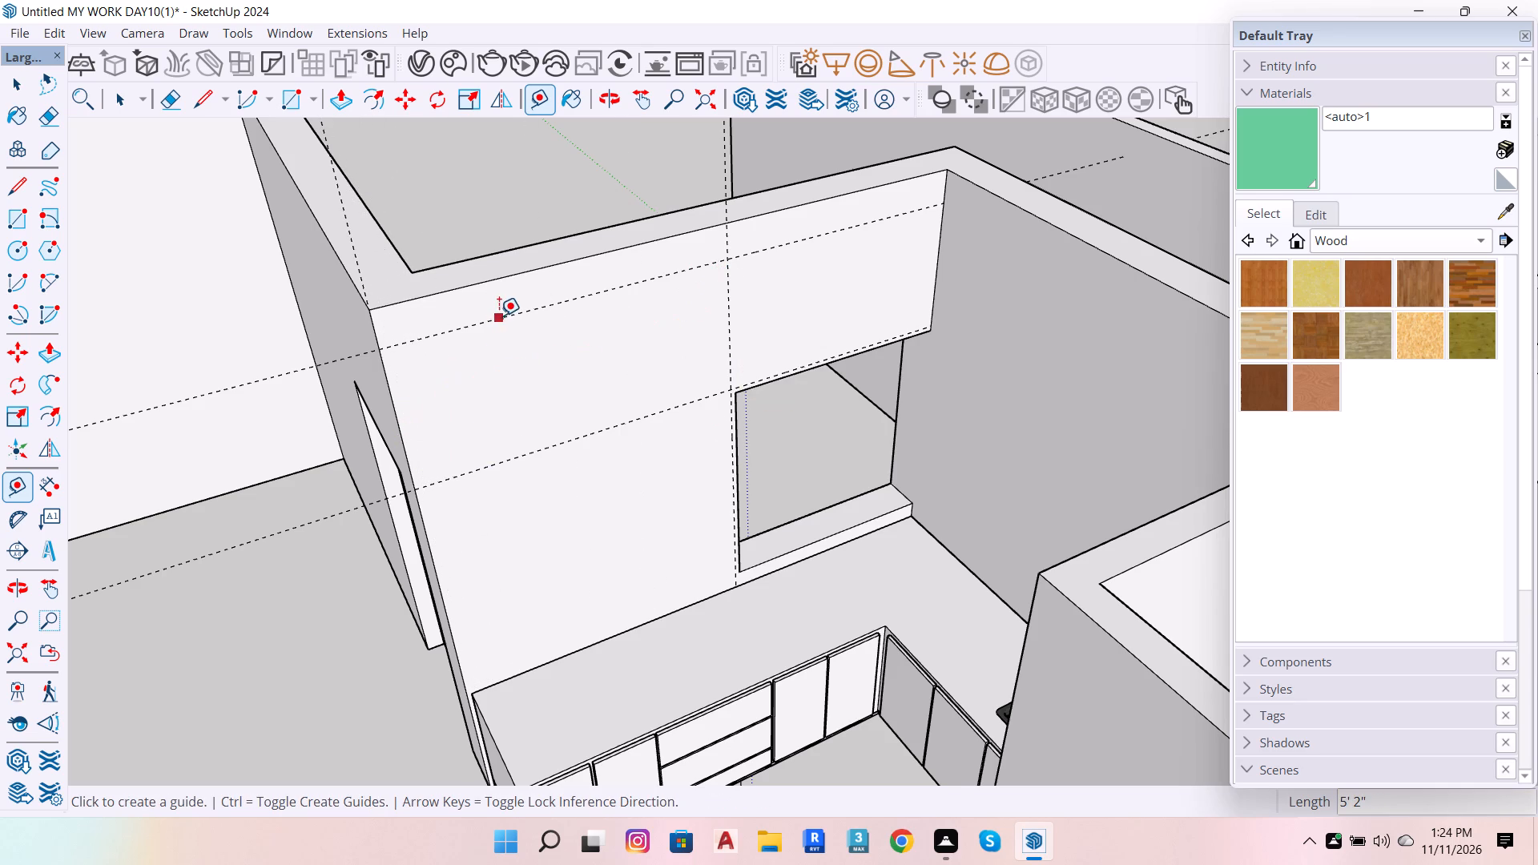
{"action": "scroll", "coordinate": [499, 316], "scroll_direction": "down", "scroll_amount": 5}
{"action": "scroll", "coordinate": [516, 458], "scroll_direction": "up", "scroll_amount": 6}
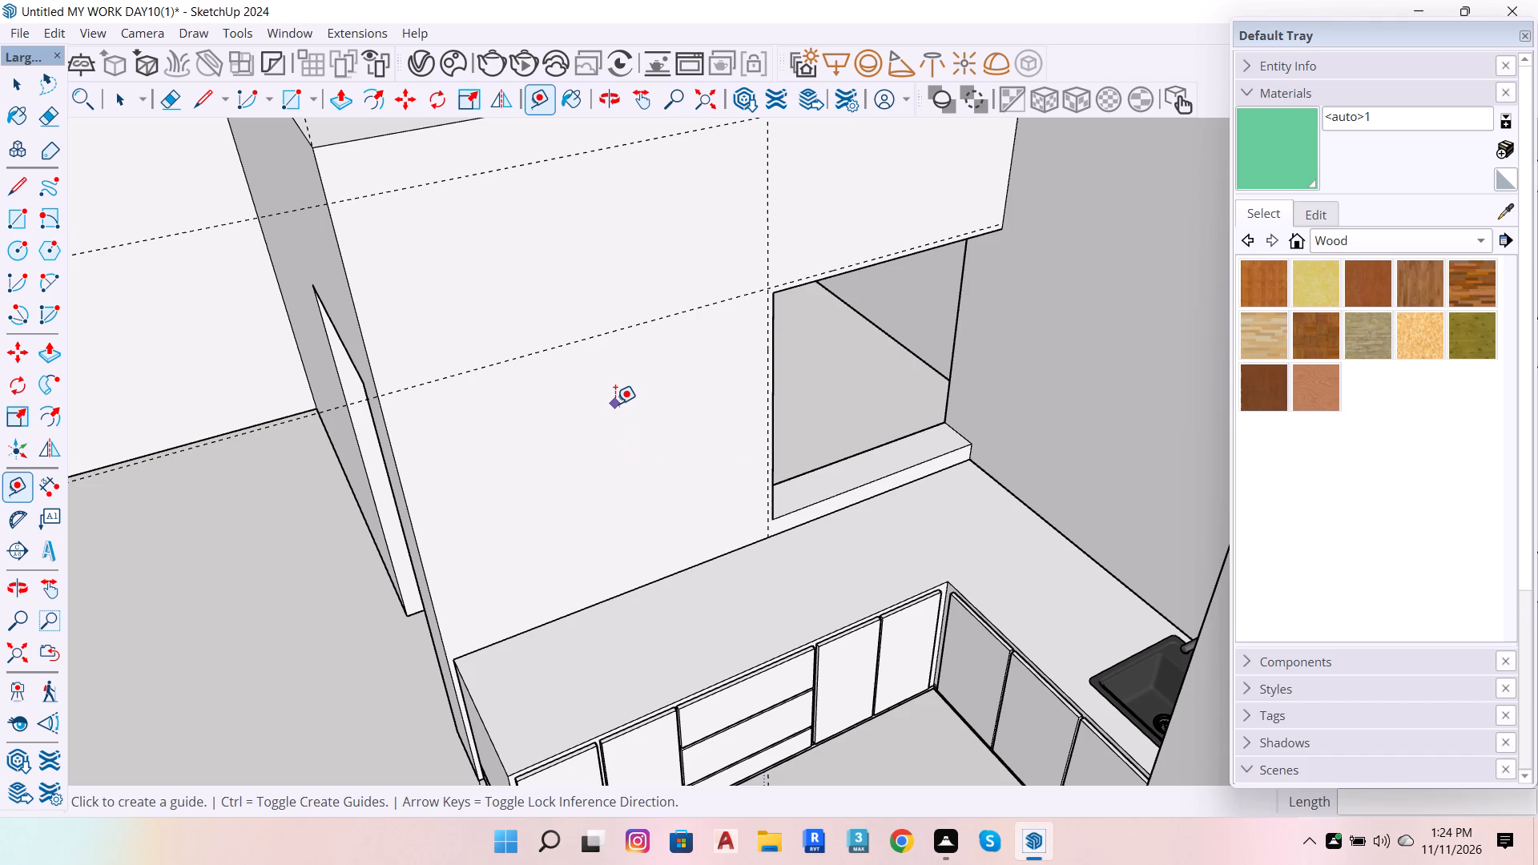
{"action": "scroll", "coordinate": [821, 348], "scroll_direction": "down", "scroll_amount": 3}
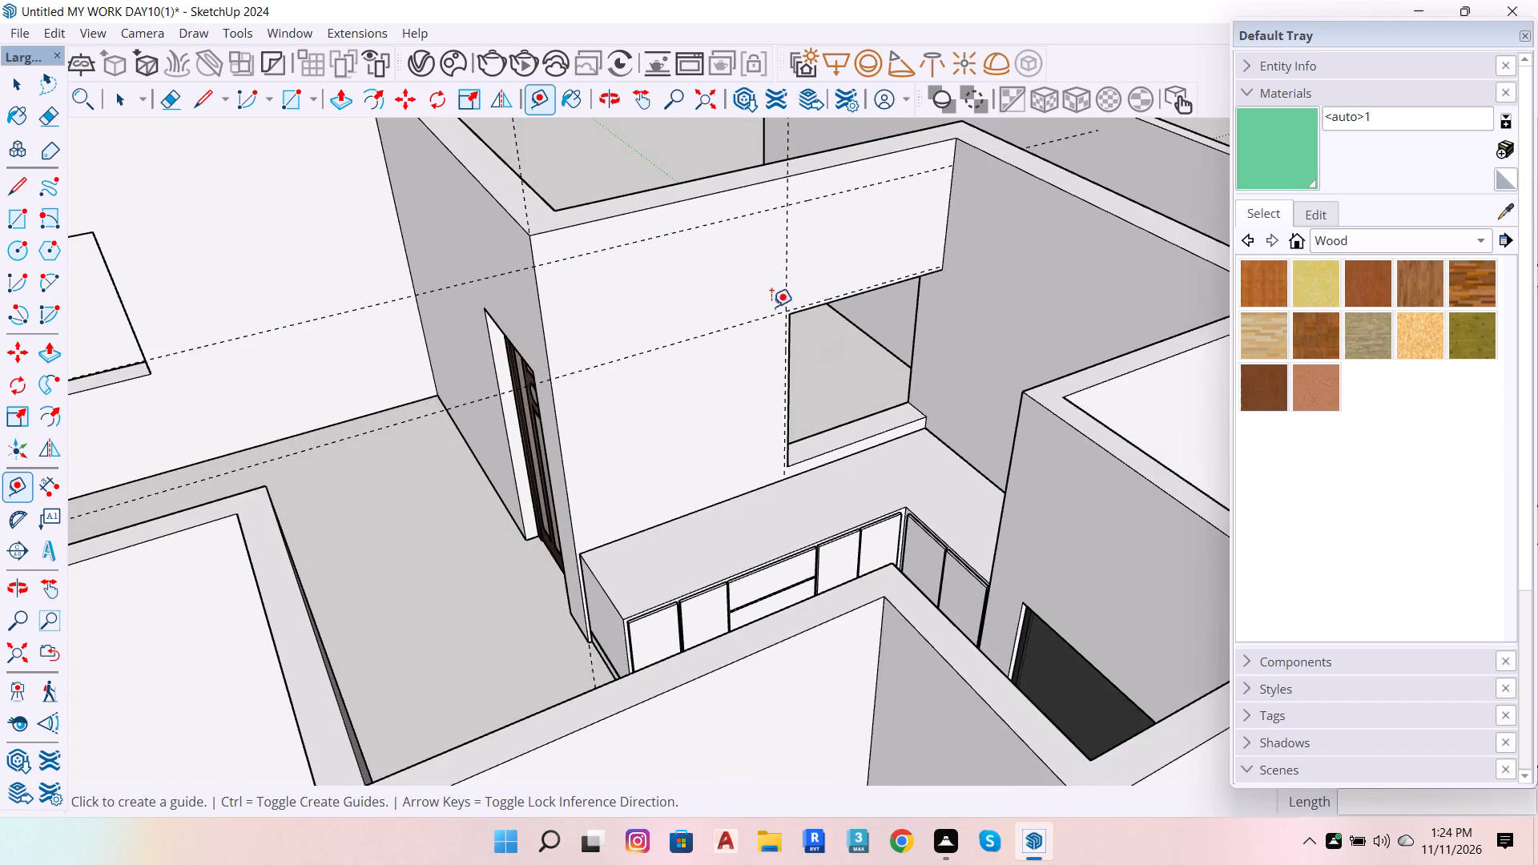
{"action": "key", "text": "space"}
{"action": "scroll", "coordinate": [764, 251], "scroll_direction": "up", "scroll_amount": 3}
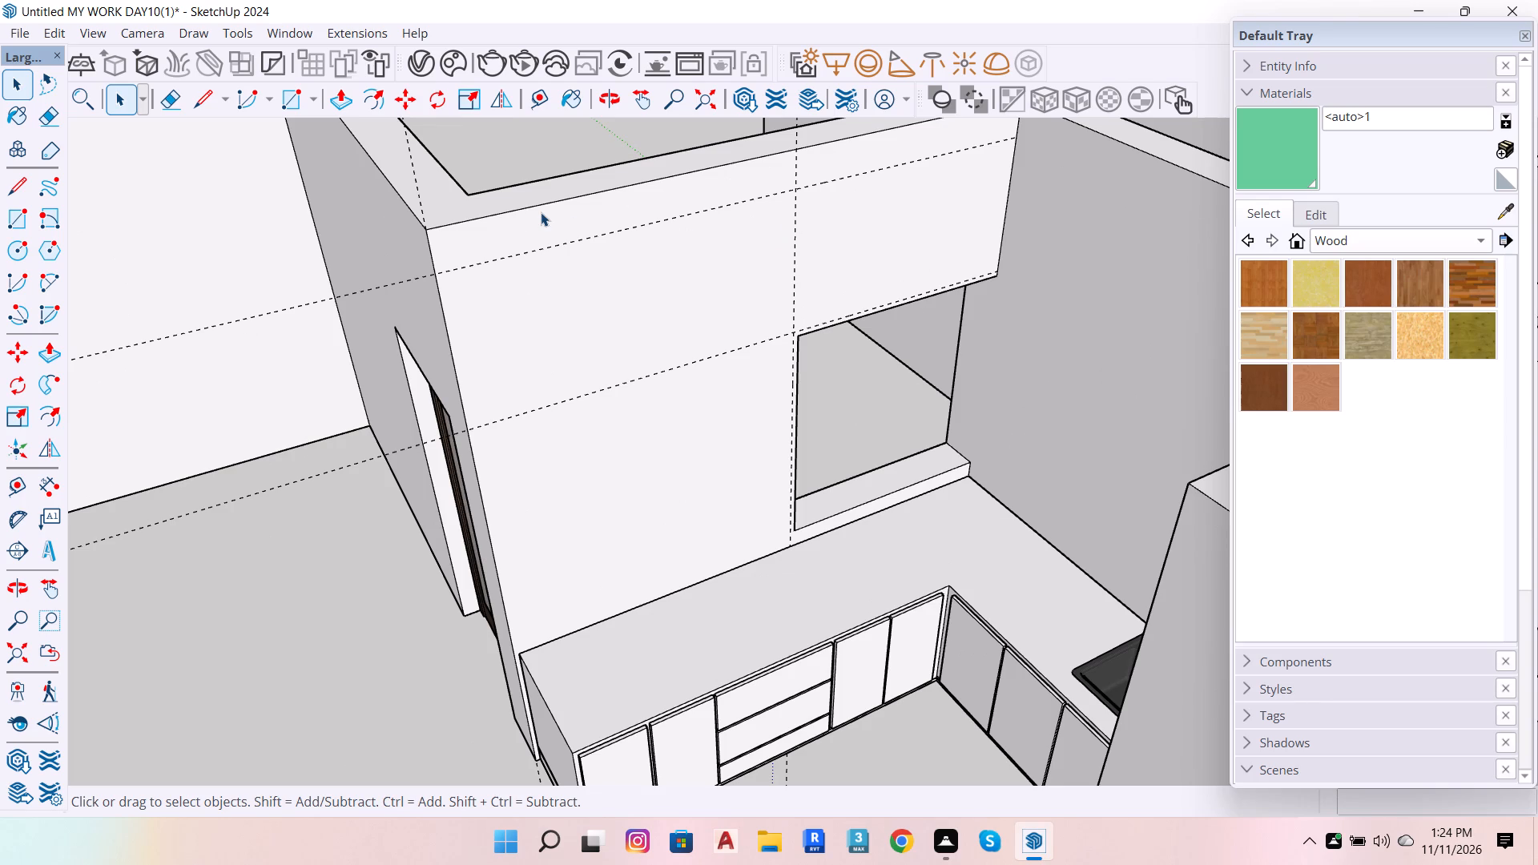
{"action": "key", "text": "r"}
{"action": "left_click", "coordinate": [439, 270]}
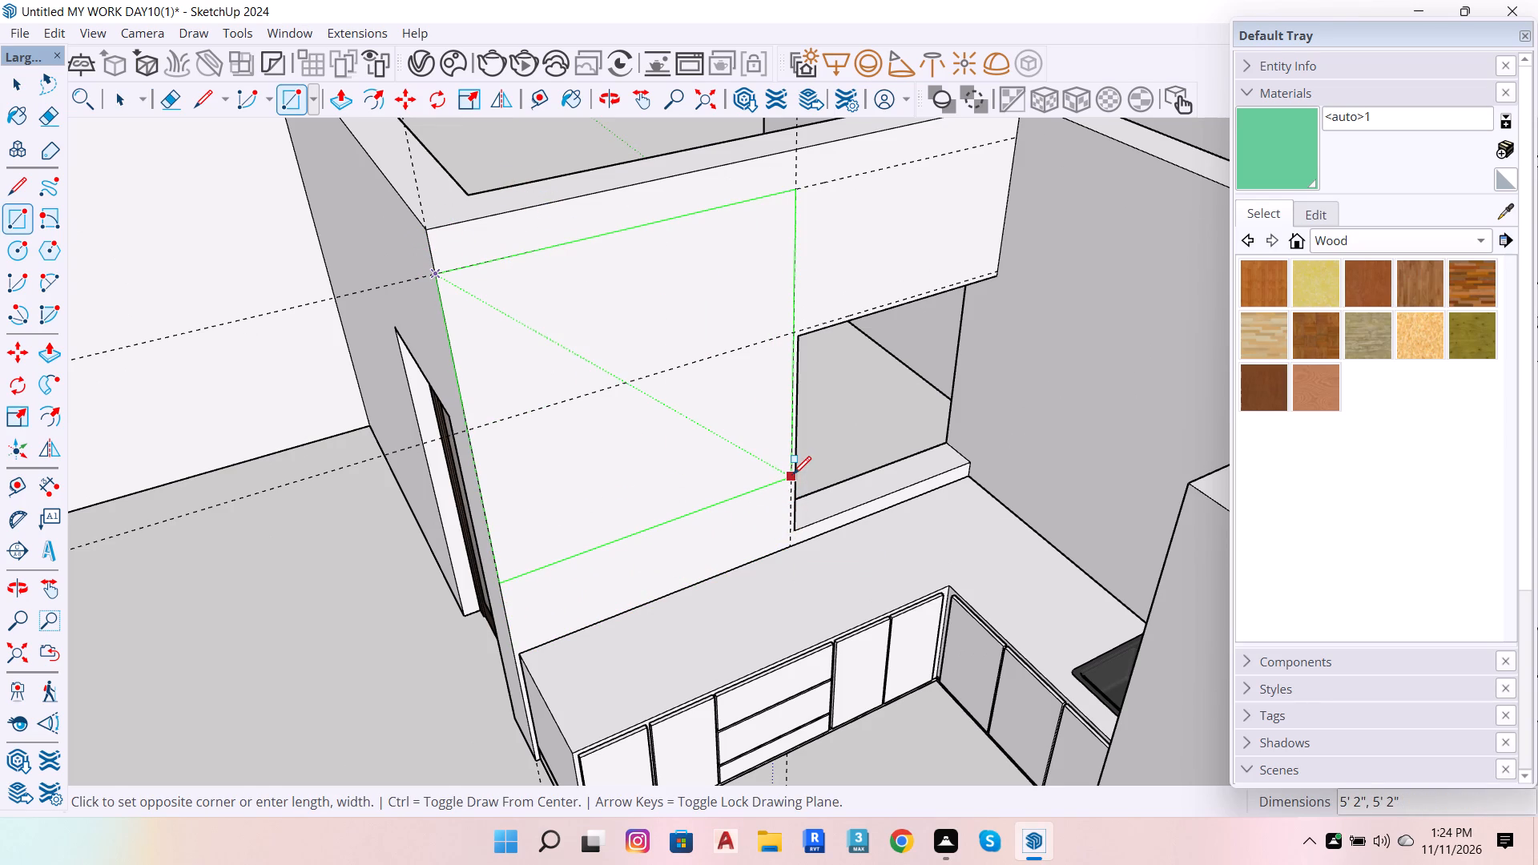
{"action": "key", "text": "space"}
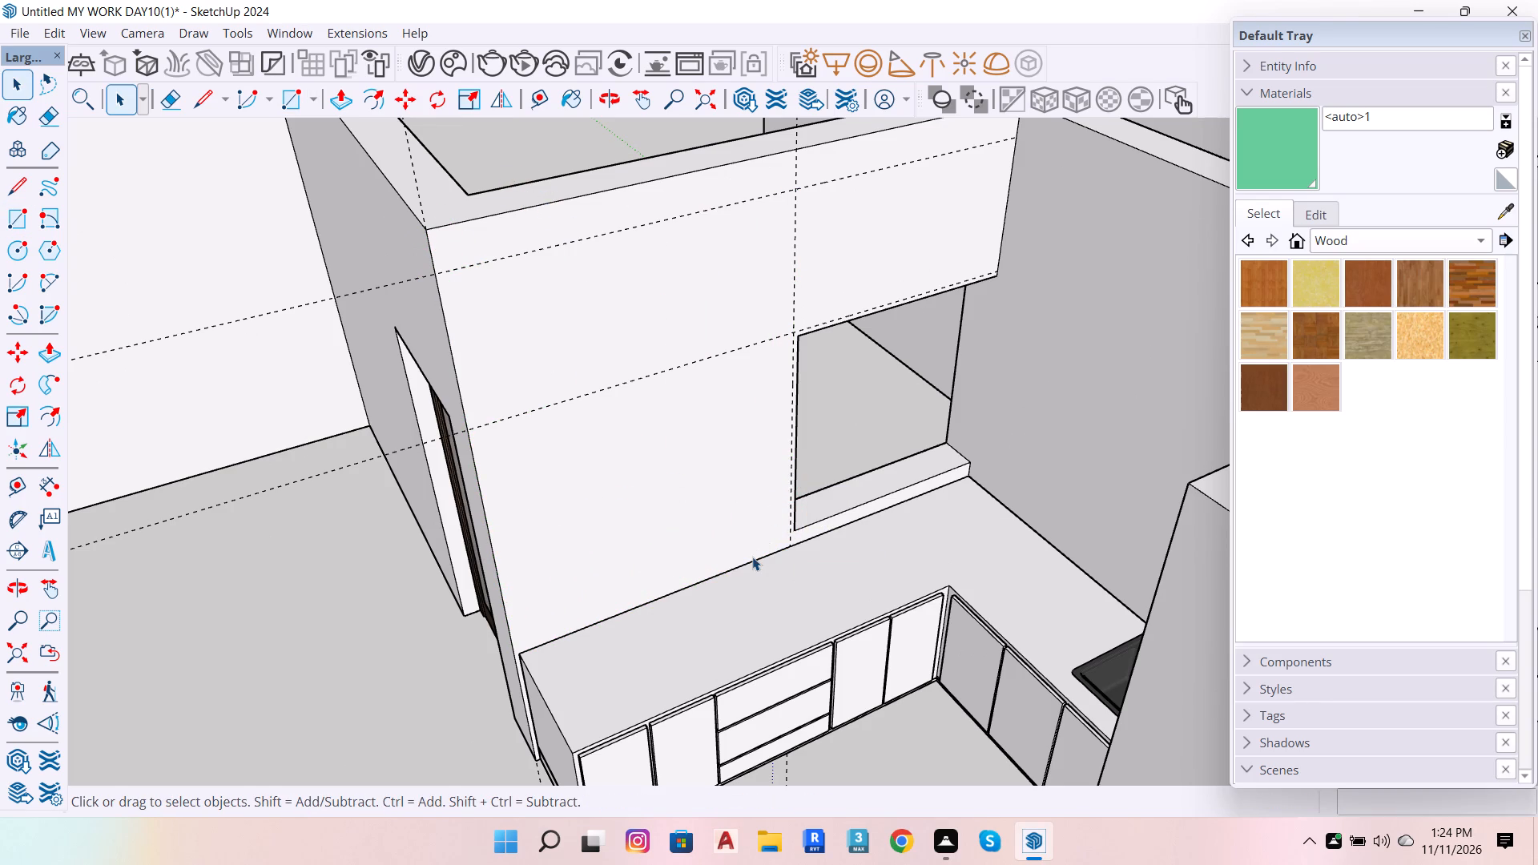
Place a horizontal guide on the kitchen wall 2'6" above the countertop's back edge.
{"action": "key", "text": "t"}
{"action": "left_click", "coordinate": [742, 567]}
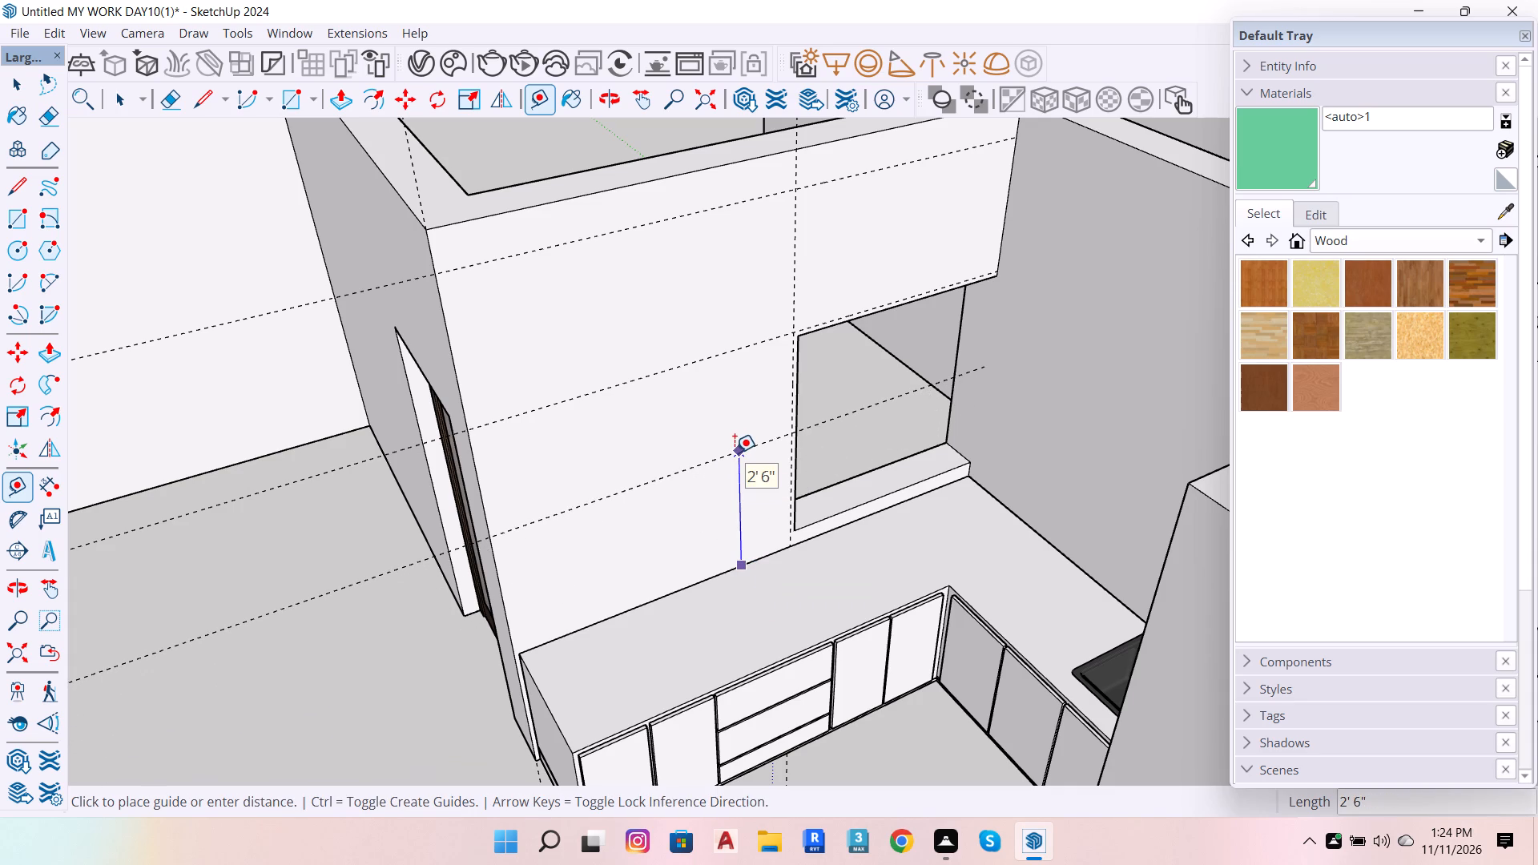
{"action": "type", "text": "2'6"}
{"action": "key", "text": "Return"}
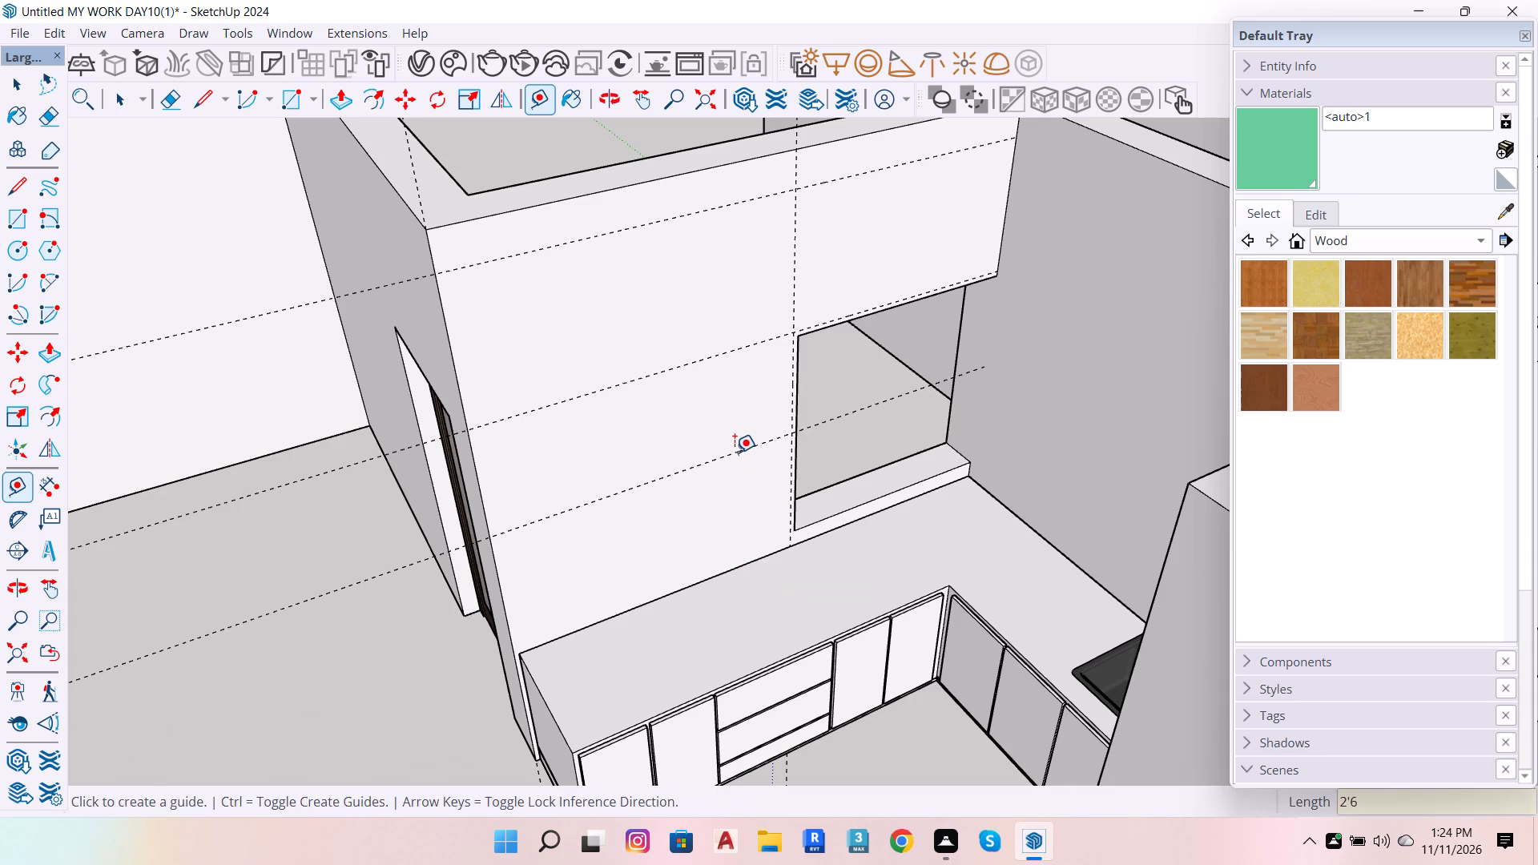
{"action": "key", "text": "space"}
Draw a rectangle about 5'2" by 4'3" on the wall beside the window, from the upper guide to the 2'6" guide.
{"action": "key", "text": "r"}
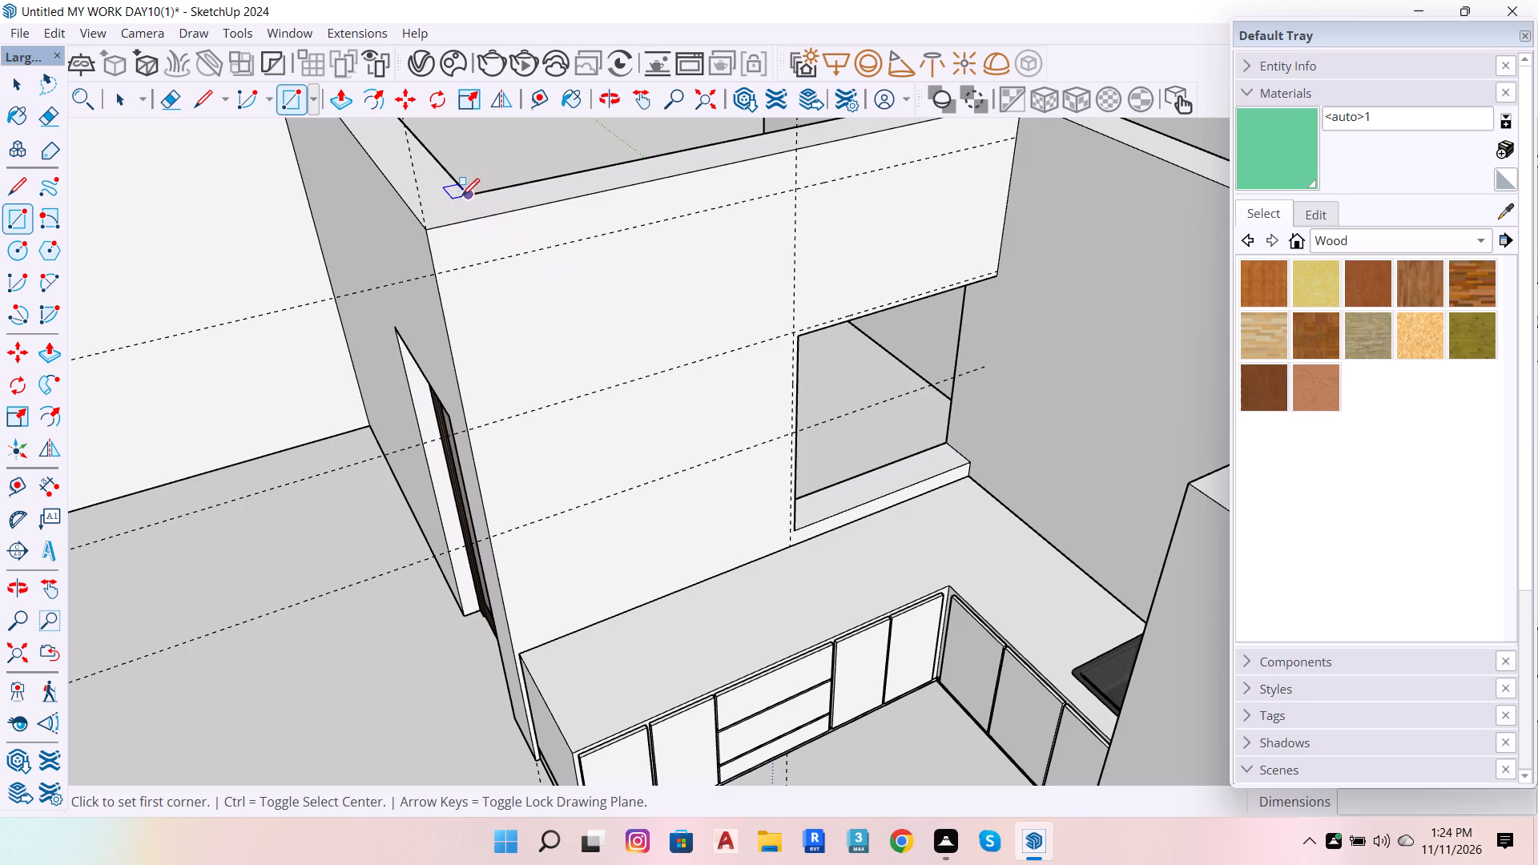
{"action": "left_click", "coordinate": [437, 273]}
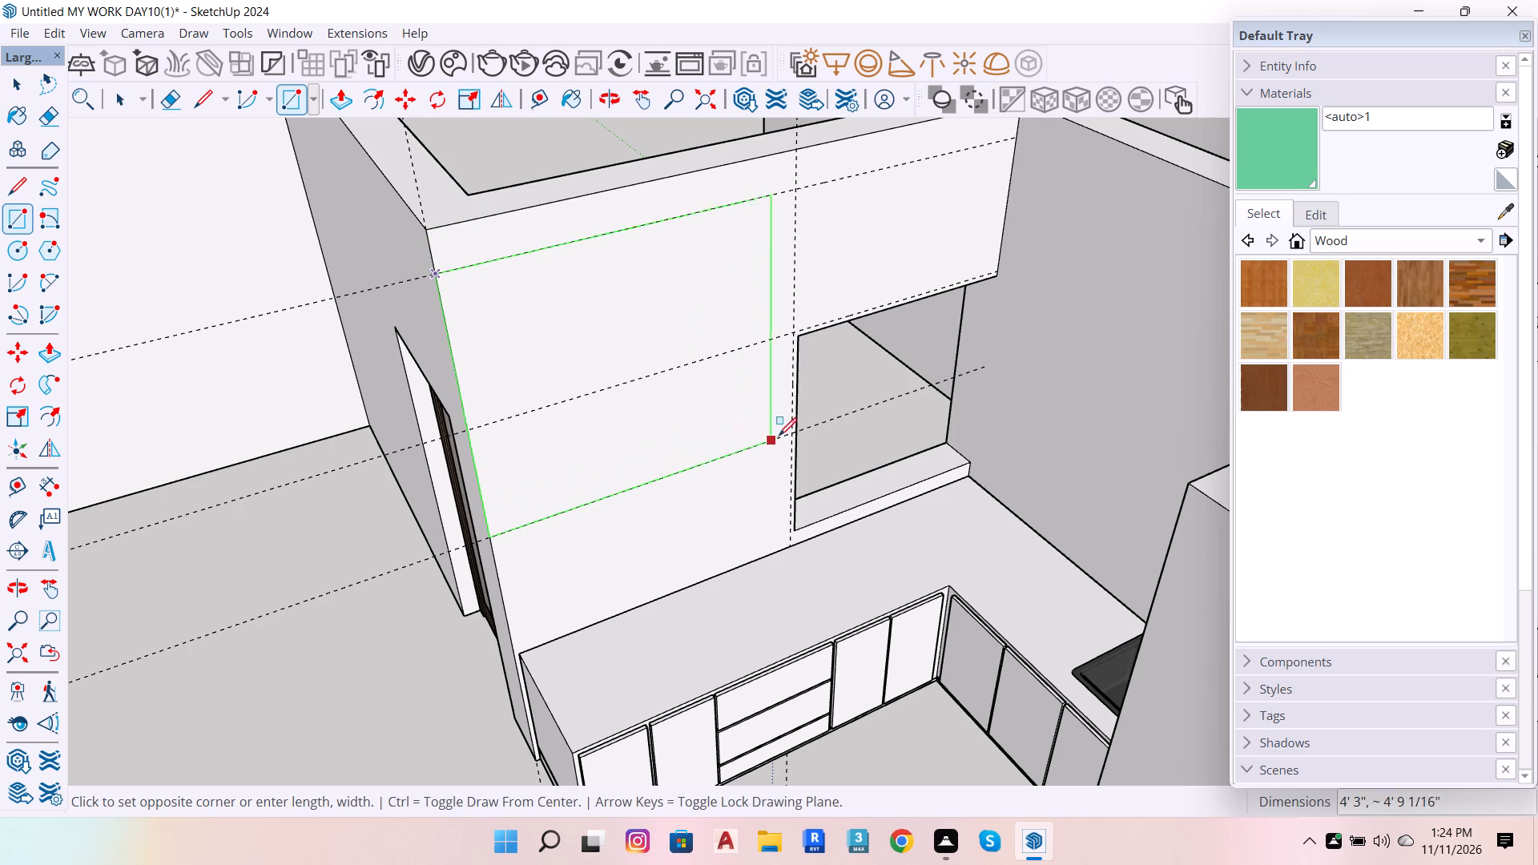
{"action": "left_click", "coordinate": [793, 437]}
{"action": "scroll", "coordinate": [484, 349], "scroll_direction": "down", "scroll_amount": 7}
{"action": "scroll", "coordinate": [740, 247], "scroll_direction": "up", "scroll_amount": 5}
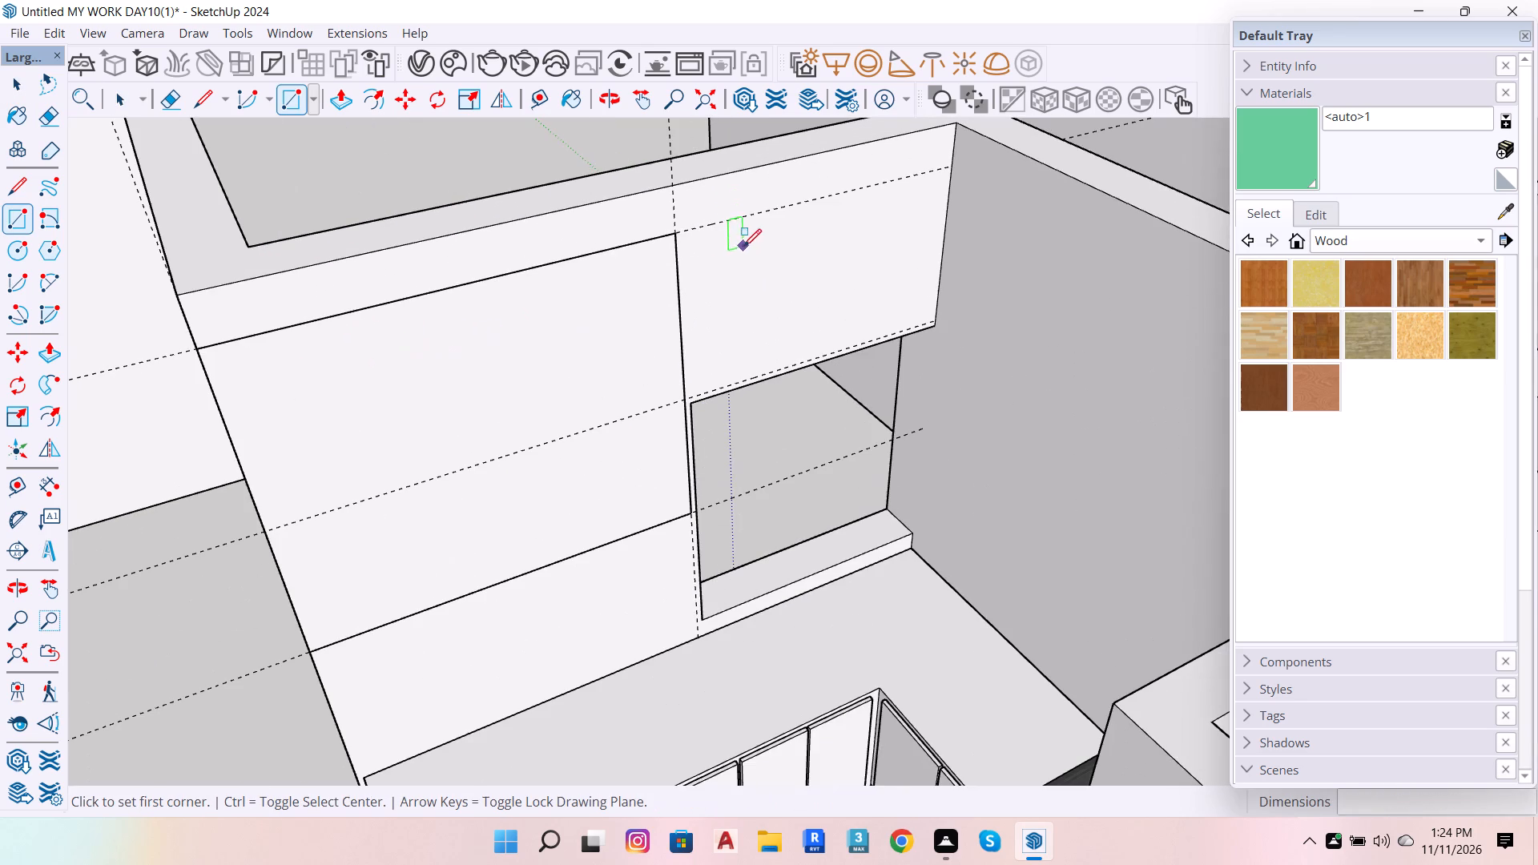
Make the rectangle beside the window, with its edges, a group.
{"action": "key", "text": "space"}
{"action": "double_click", "coordinate": [597, 321]}
{"action": "right_click", "coordinate": [597, 321]}
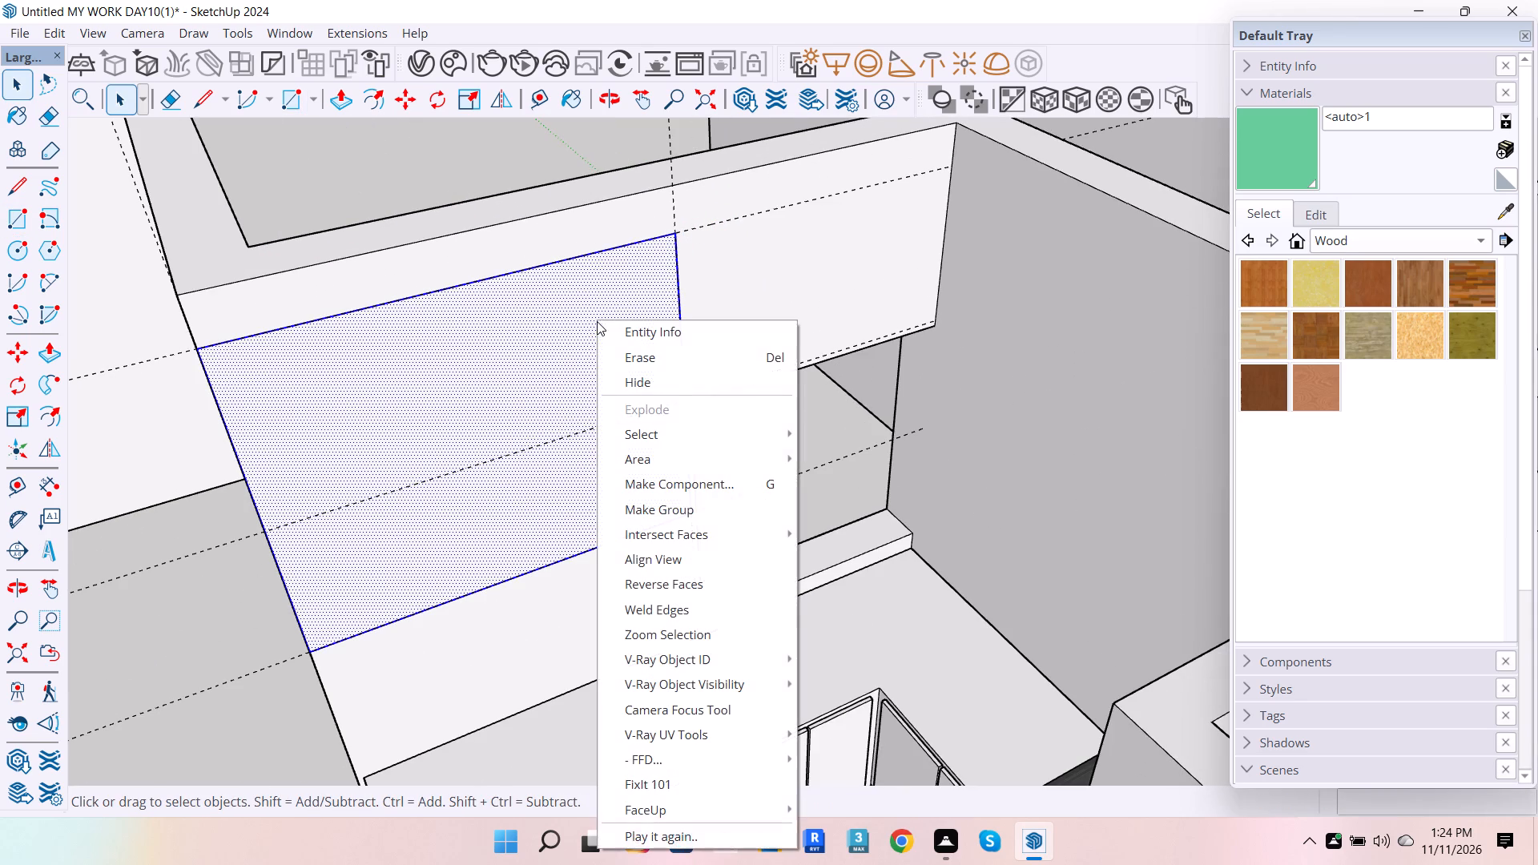
{"action": "left_click", "coordinate": [686, 510]}
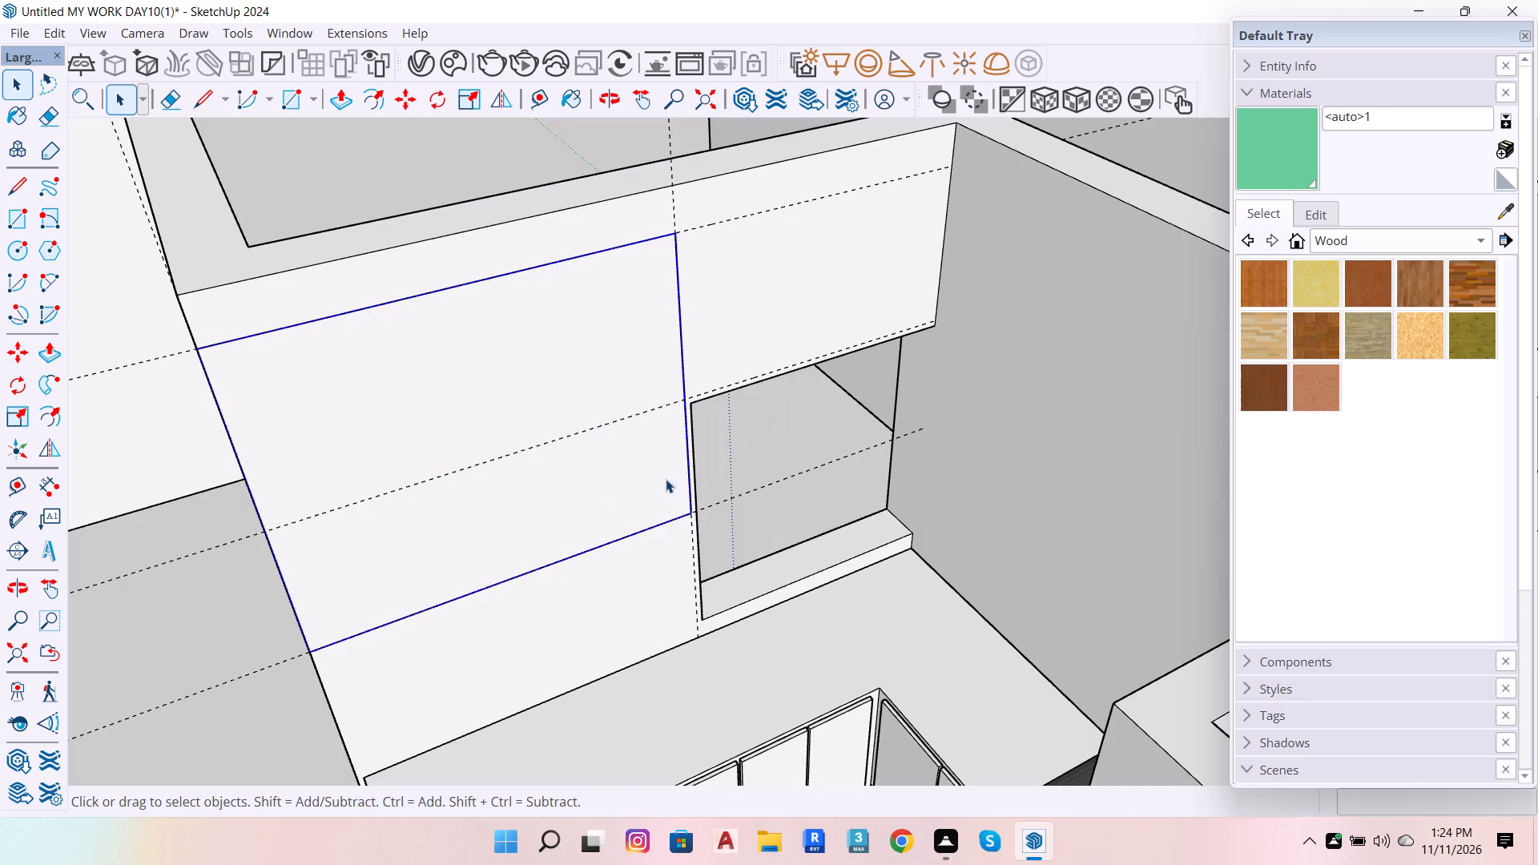
Push/Pull the face inside the new group 1'6" out from the wall and exit the group.
{"action": "double_click", "coordinate": [617, 346]}
{"action": "left_click", "coordinate": [631, 367]}
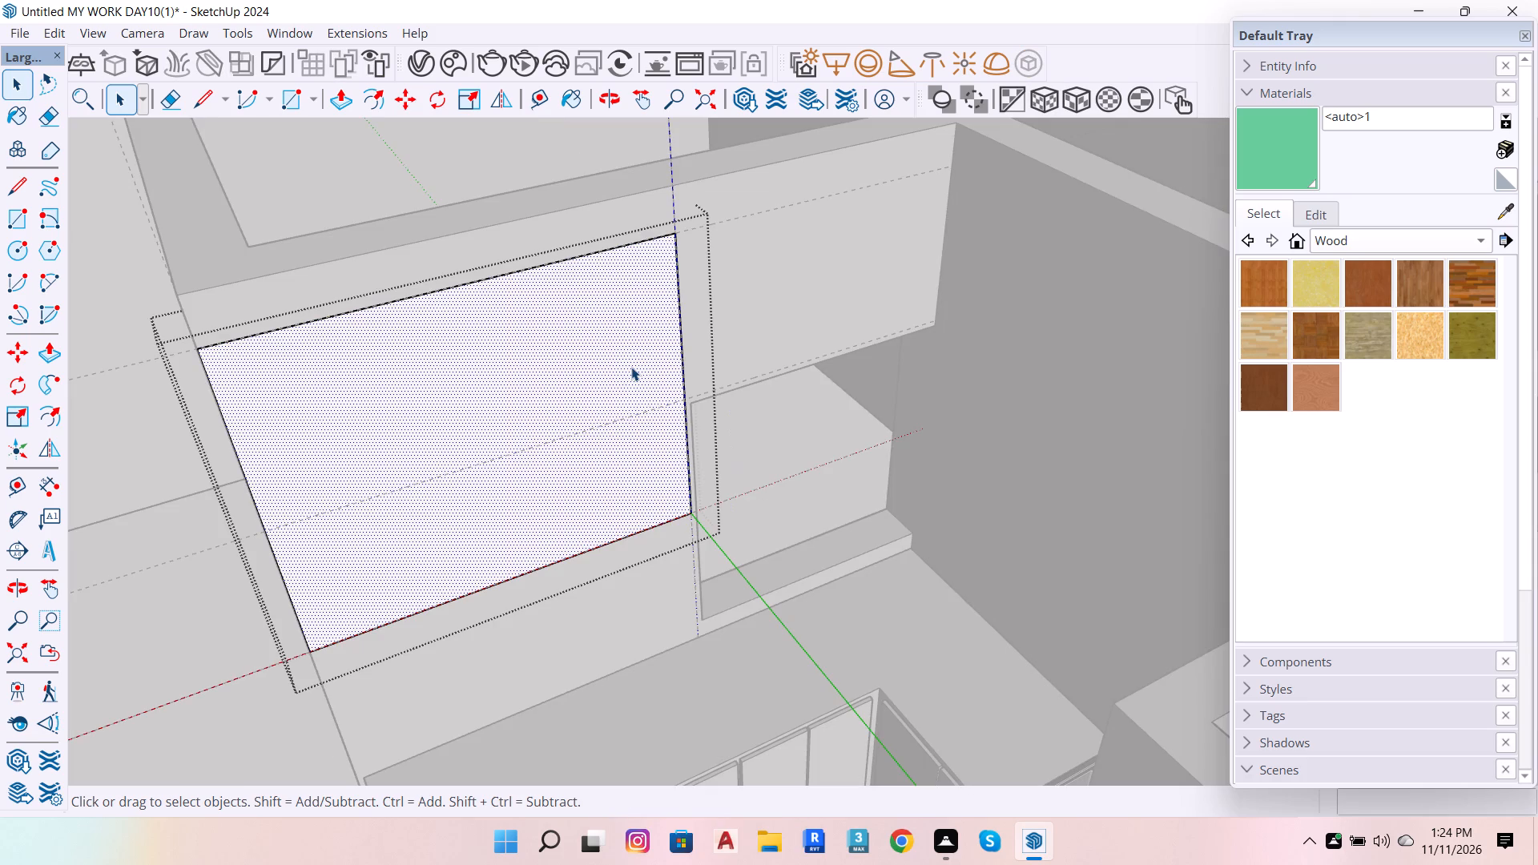
{"action": "key", "text": "p"}
{"action": "left_click", "coordinate": [635, 366]}
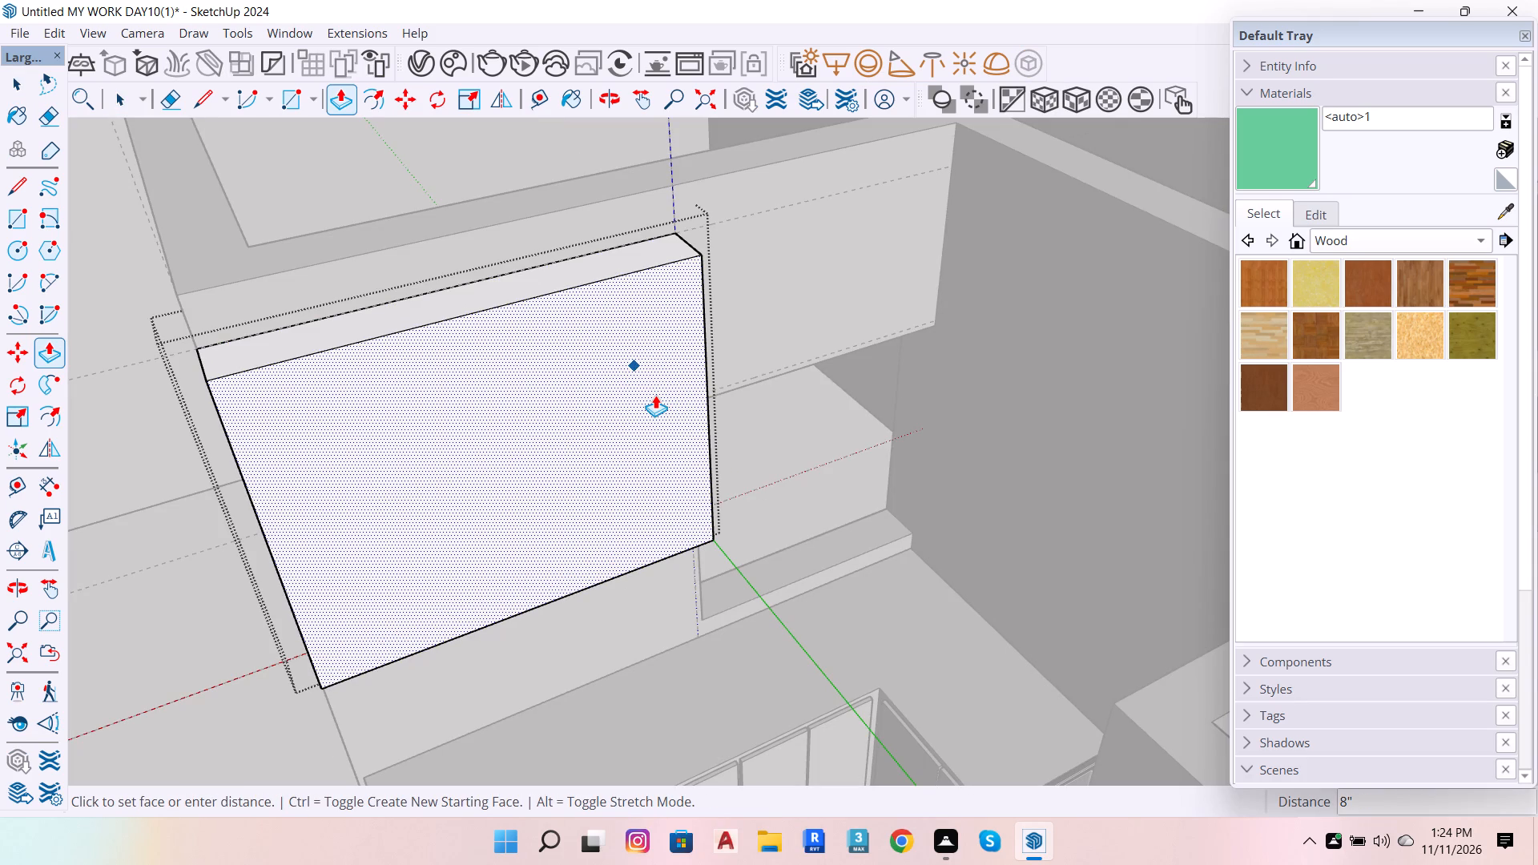
{"action": "type", "text": "1'6"}
{"action": "key", "text": "Return"}
{"action": "key", "text": "space"}
{"action": "scroll", "coordinate": [457, 435], "scroll_direction": "down", "scroll_amount": 4}
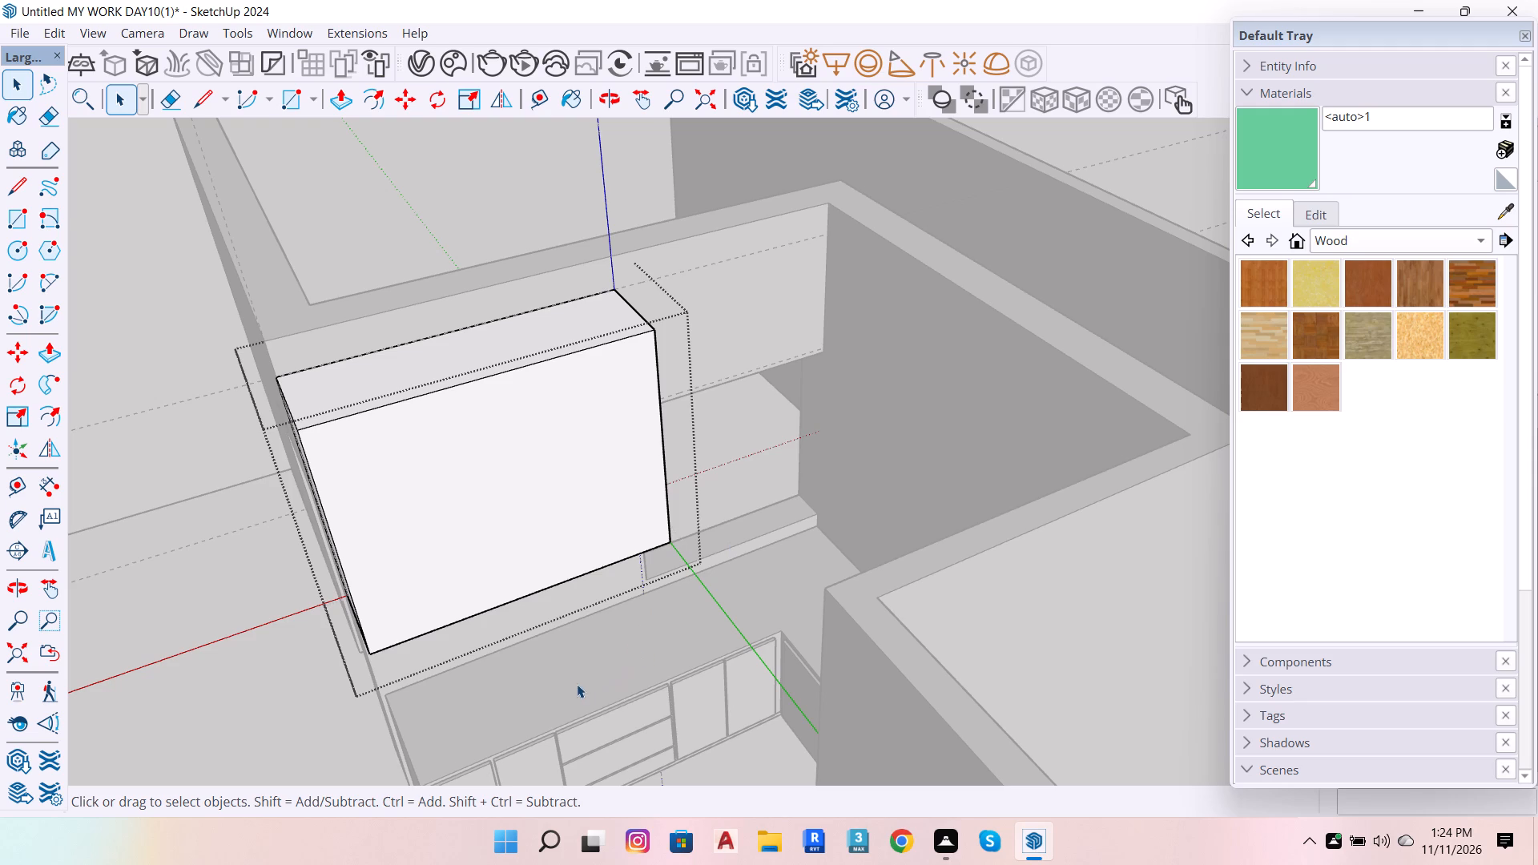
{"action": "scroll", "coordinate": [573, 675], "scroll_direction": "down", "scroll_amount": 3}
{"action": "scroll", "coordinate": [794, 426], "scroll_direction": "up", "scroll_amount": 5}
{"action": "double_click", "coordinate": [698, 531]}
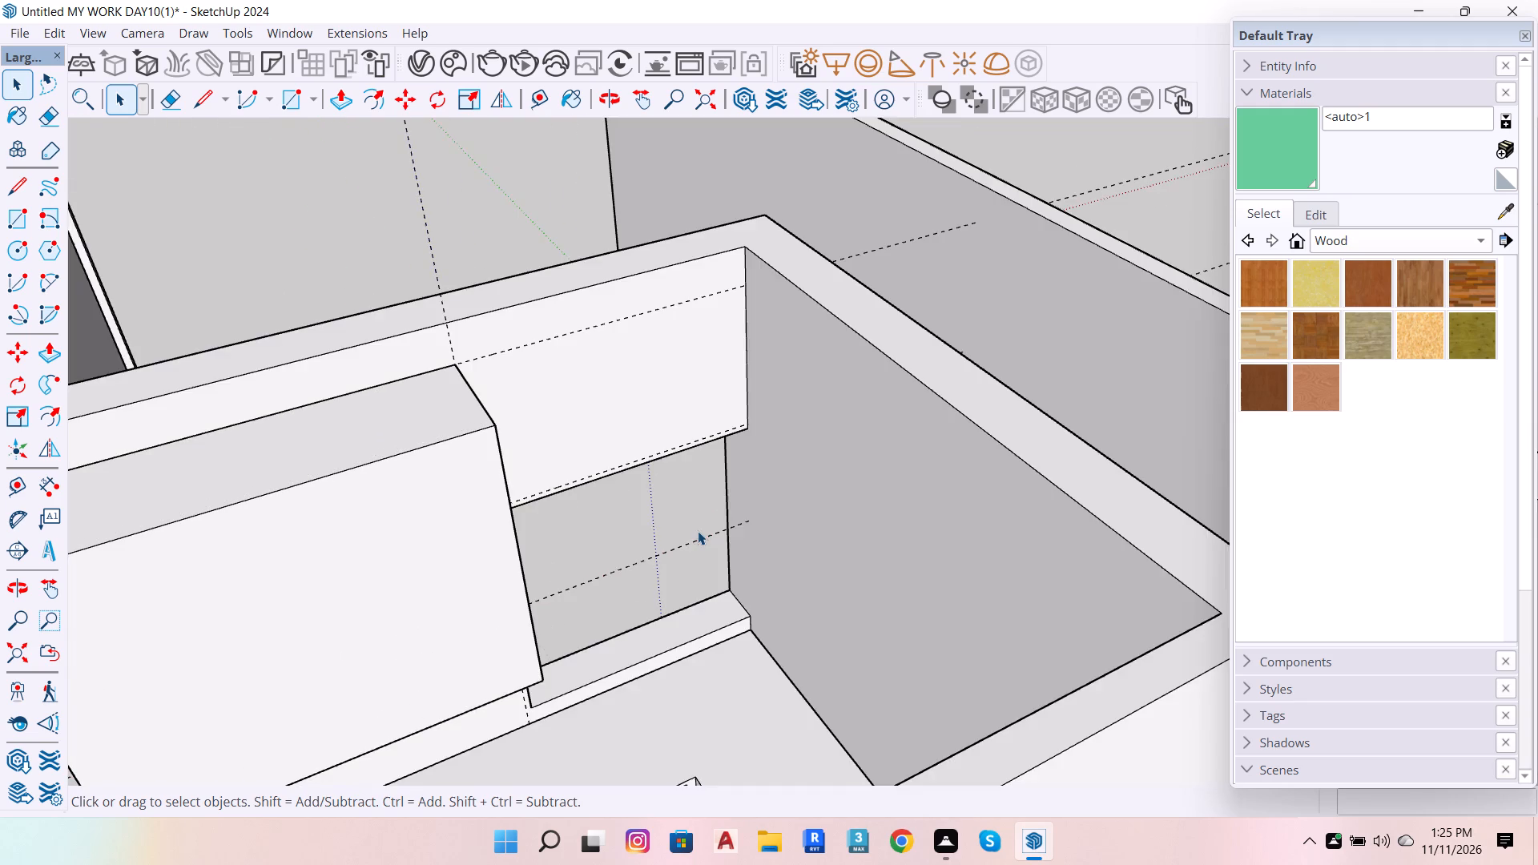
Draw a 4'1" by 2'4" rectangle above the window, from the wall cabinet block's top corner to the room corner.
{"action": "scroll", "coordinate": [834, 259], "scroll_direction": "up", "scroll_amount": 5}
{"action": "key", "text": "p"}
{"action": "key", "text": "o"}
{"action": "left_click_drag", "start_coordinate": [872, 266], "coordinate": [753, 352]}
{"action": "scroll", "coordinate": [755, 351], "scroll_direction": "down", "scroll_amount": 6}
{"action": "scroll", "coordinate": [479, 463], "scroll_direction": "up", "scroll_amount": 4}
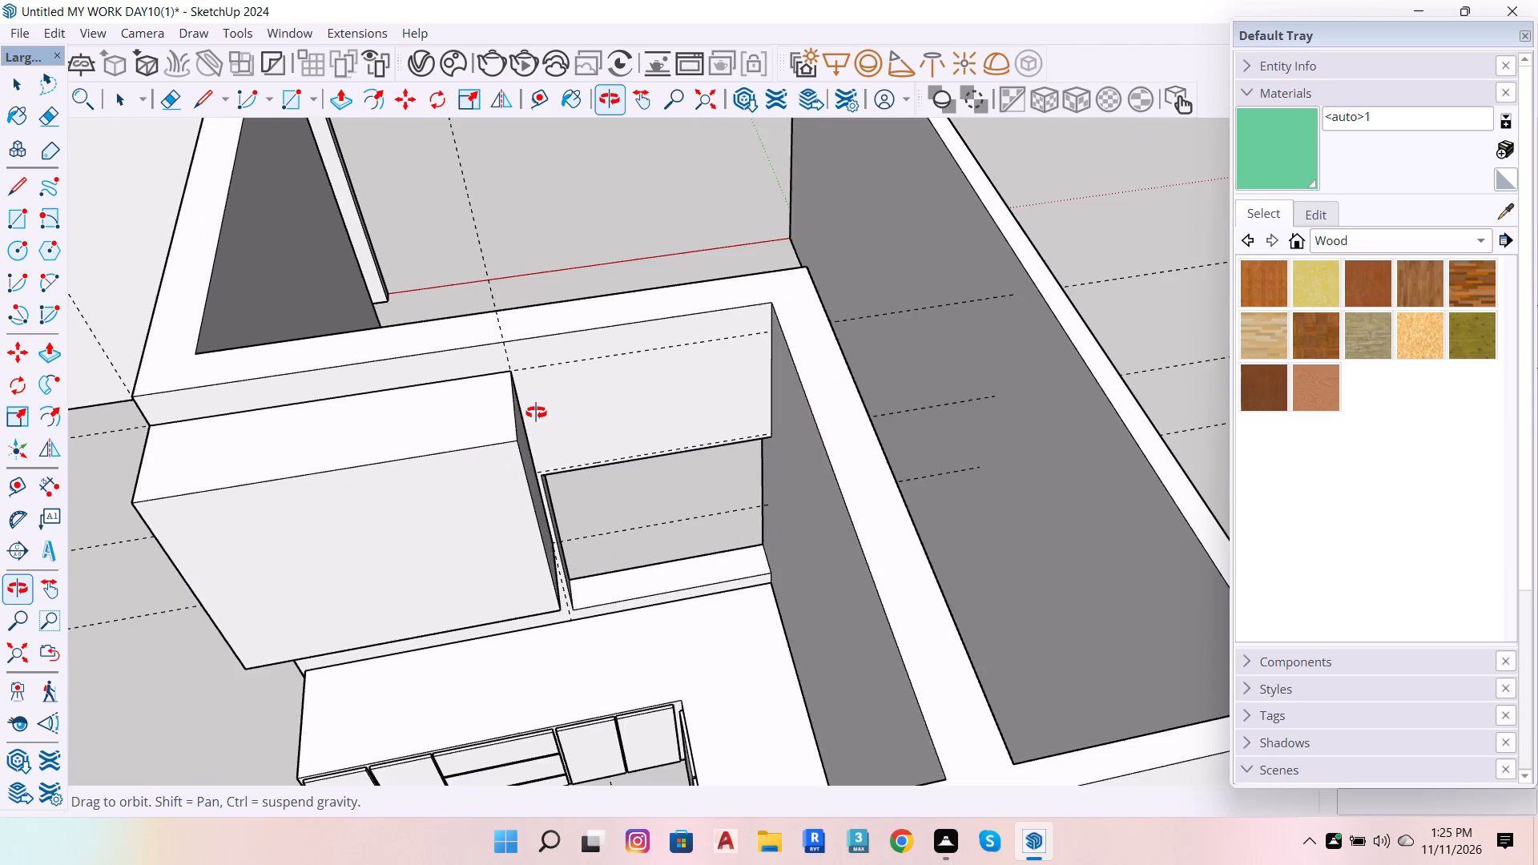
{"action": "left_click_drag", "start_coordinate": [539, 402], "coordinate": [511, 288]}
{"action": "scroll", "coordinate": [552, 316], "scroll_direction": "up", "scroll_amount": 5}
{"action": "key", "text": "space"}
{"action": "key", "text": "e"}
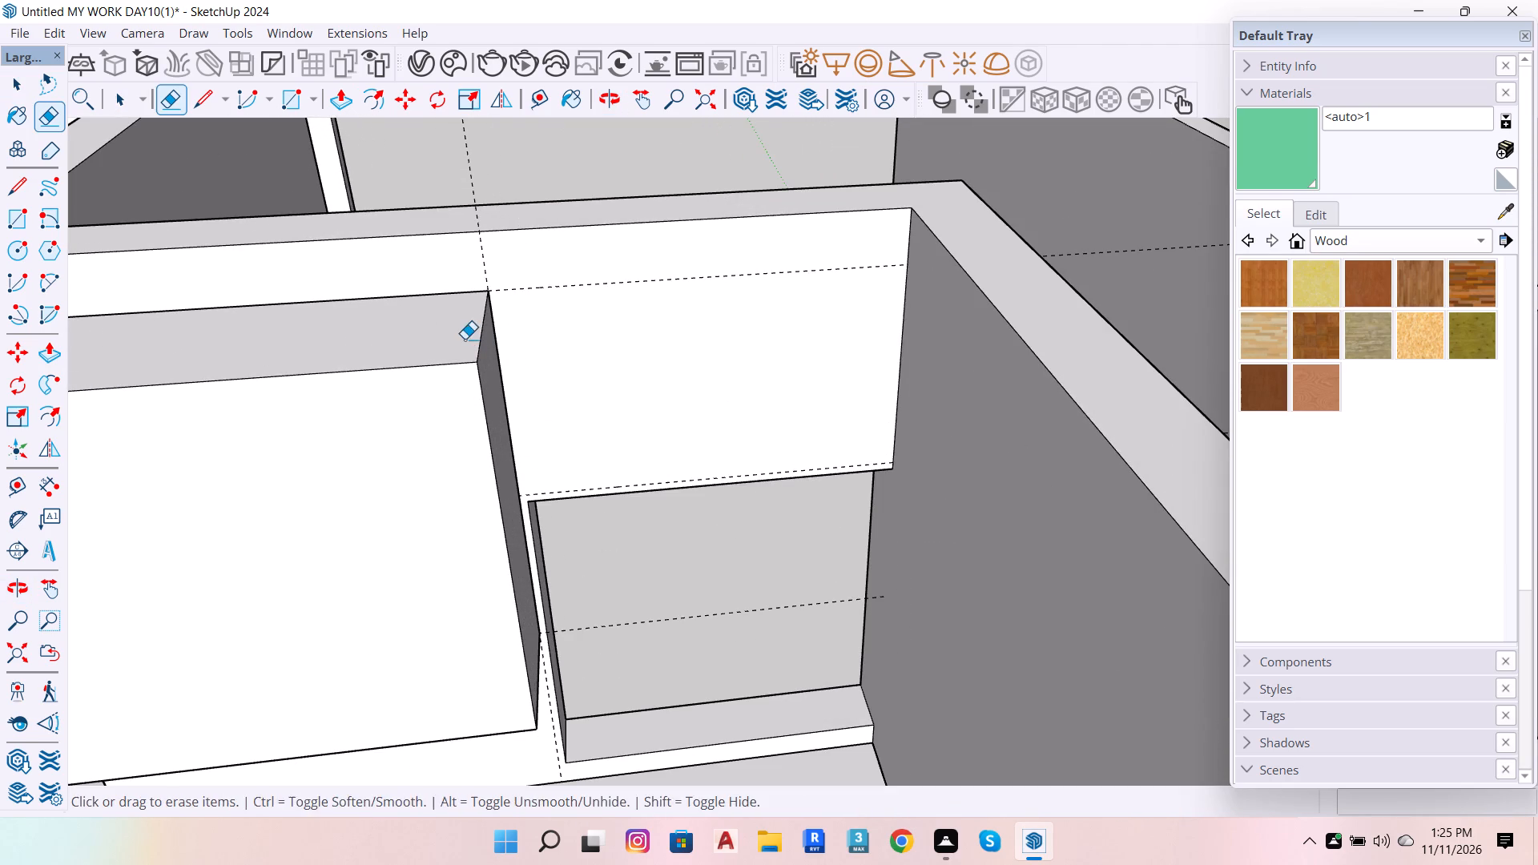
{"action": "key", "text": "r"}
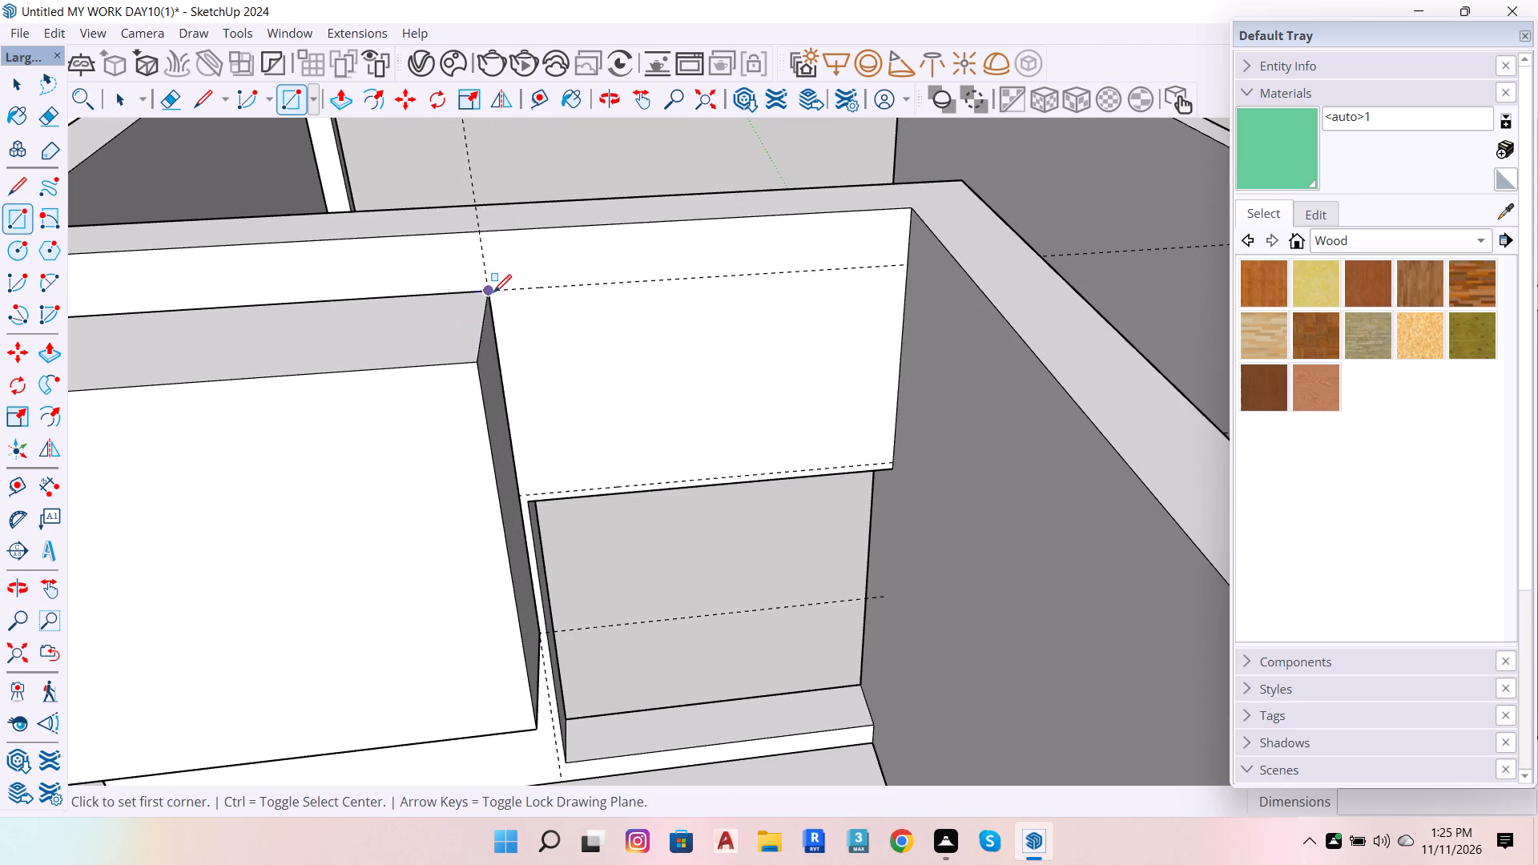
{"action": "left_click", "coordinate": [493, 292]}
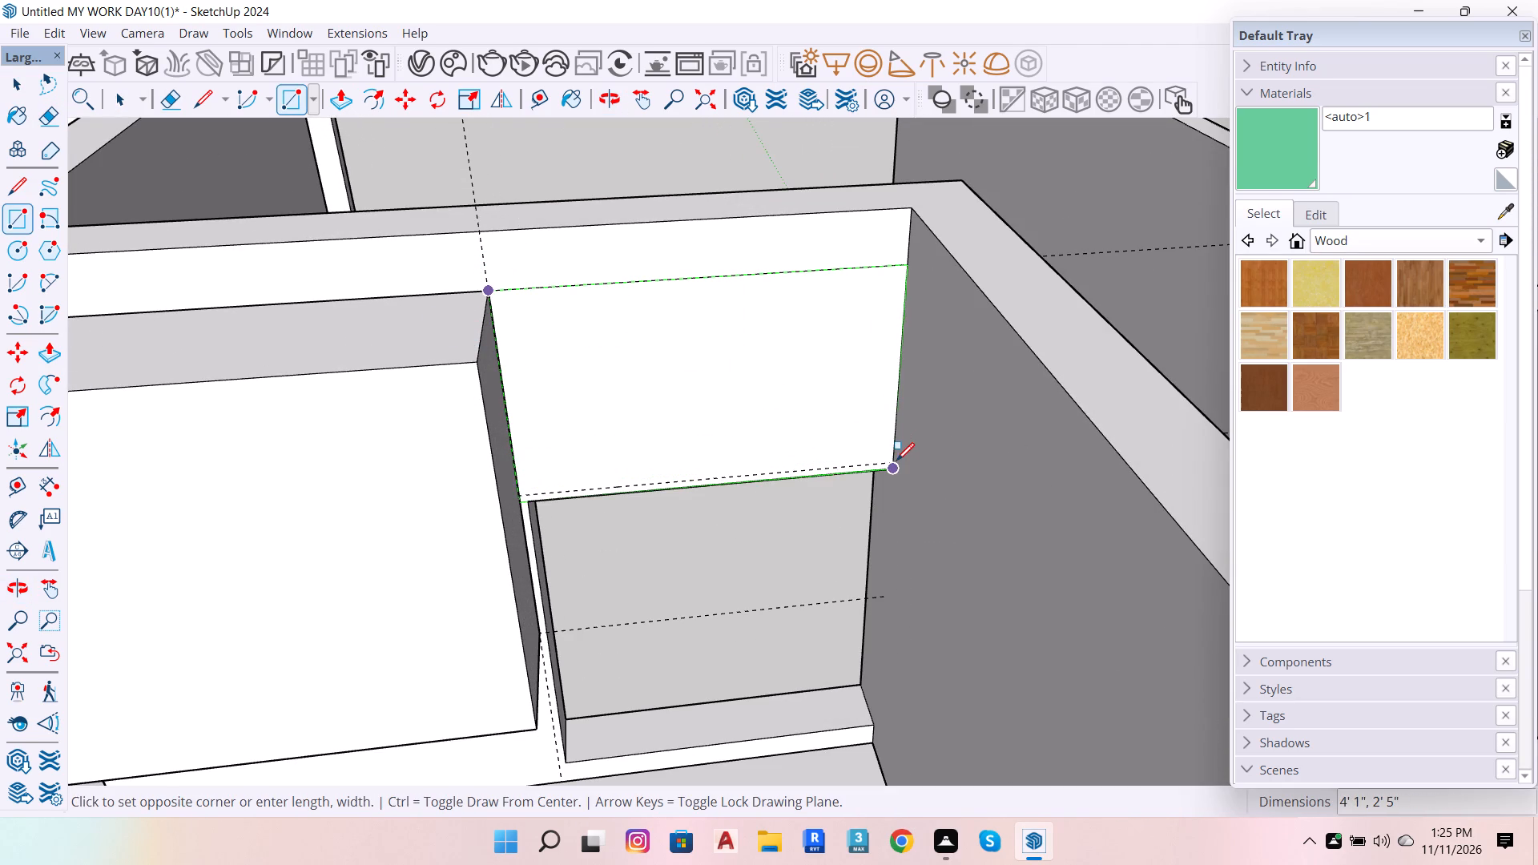
{"action": "scroll", "coordinate": [893, 461], "scroll_direction": "up", "scroll_amount": 6}
{"action": "left_click", "coordinate": [893, 461]}
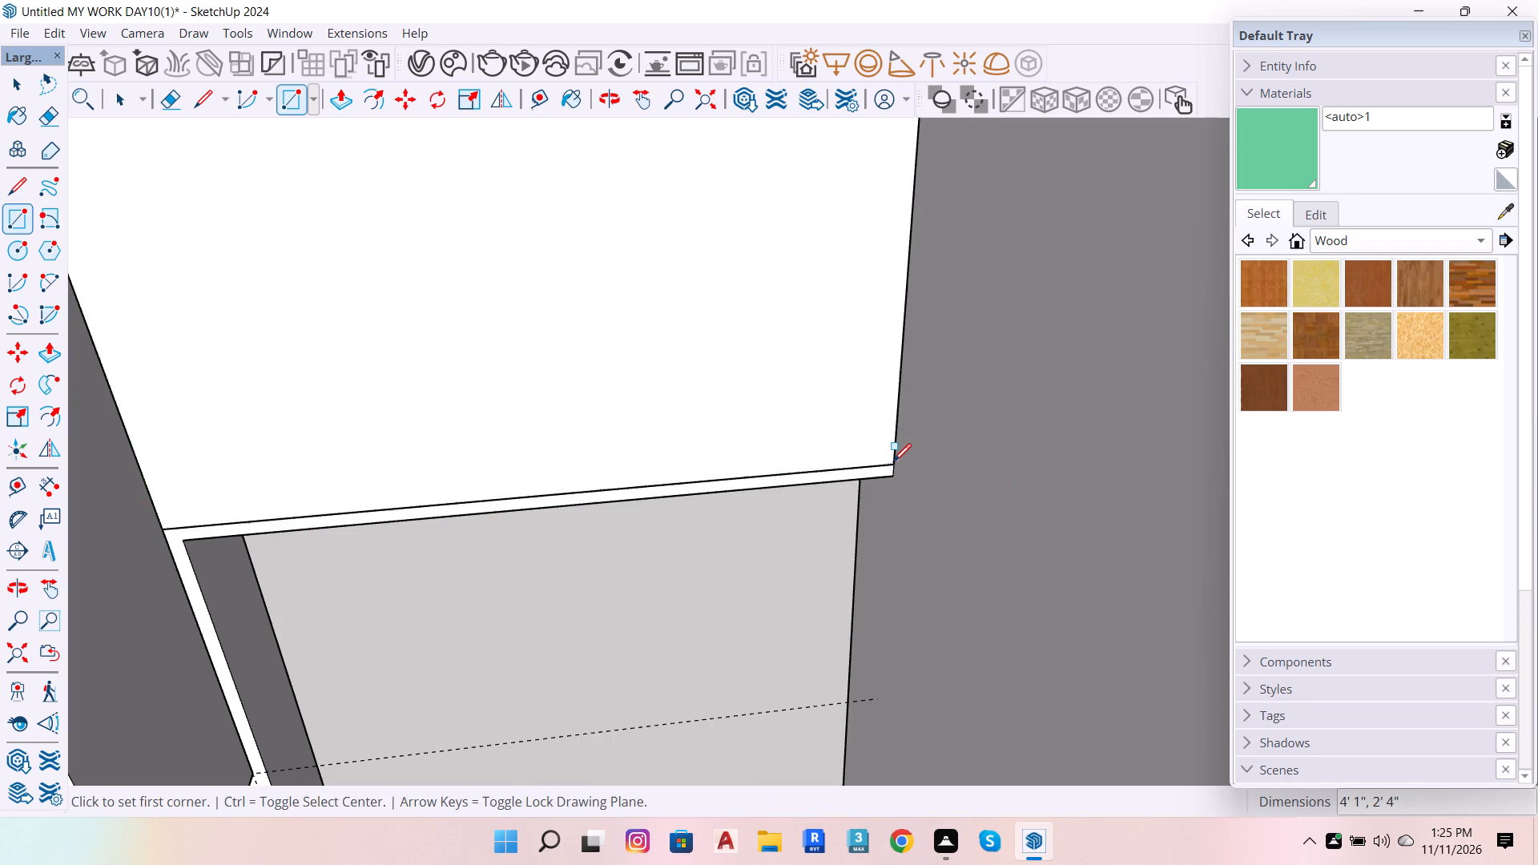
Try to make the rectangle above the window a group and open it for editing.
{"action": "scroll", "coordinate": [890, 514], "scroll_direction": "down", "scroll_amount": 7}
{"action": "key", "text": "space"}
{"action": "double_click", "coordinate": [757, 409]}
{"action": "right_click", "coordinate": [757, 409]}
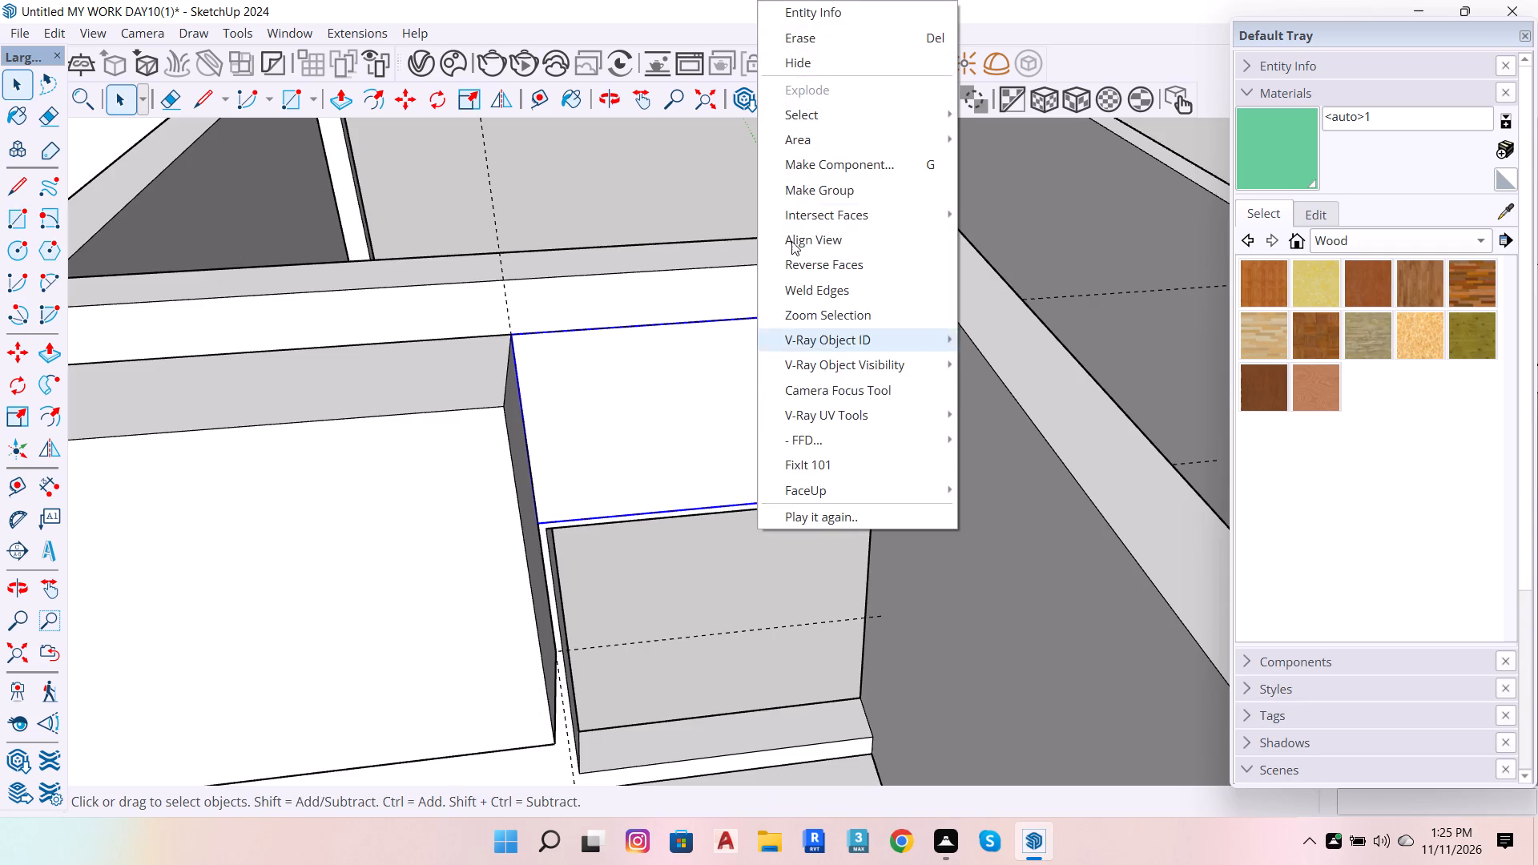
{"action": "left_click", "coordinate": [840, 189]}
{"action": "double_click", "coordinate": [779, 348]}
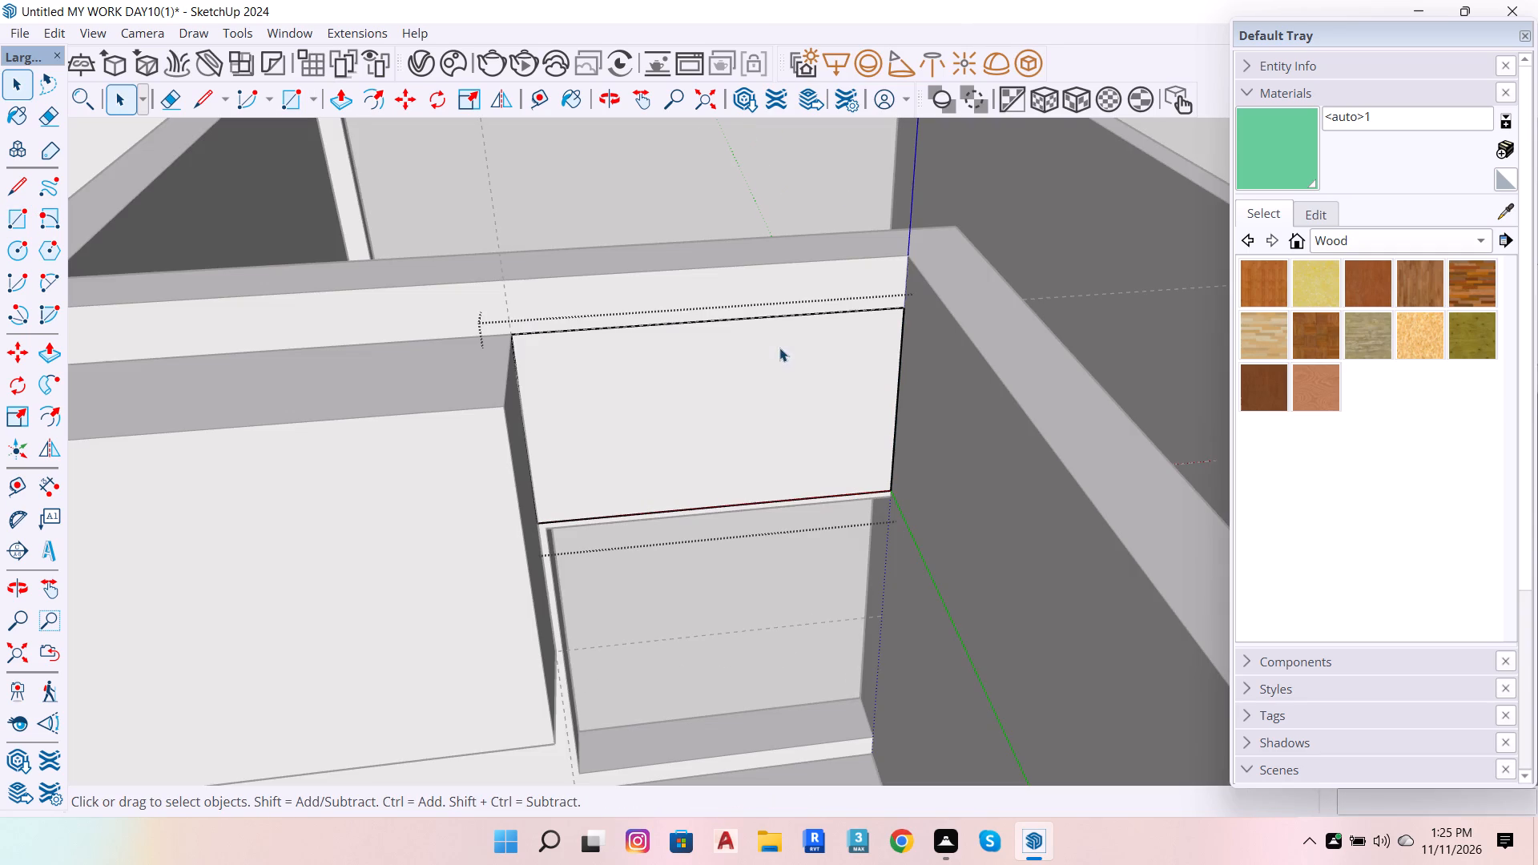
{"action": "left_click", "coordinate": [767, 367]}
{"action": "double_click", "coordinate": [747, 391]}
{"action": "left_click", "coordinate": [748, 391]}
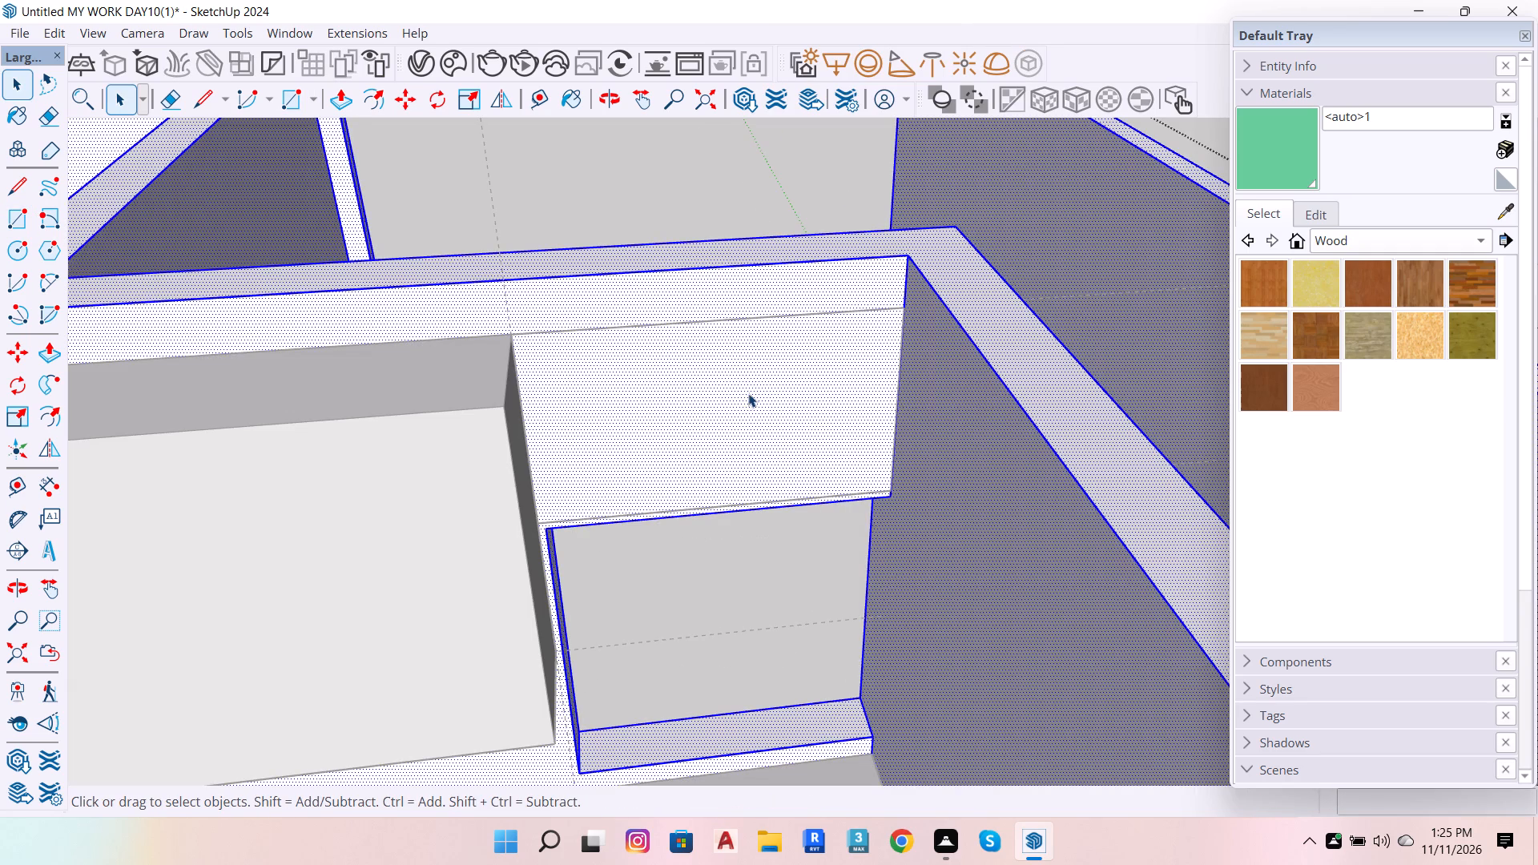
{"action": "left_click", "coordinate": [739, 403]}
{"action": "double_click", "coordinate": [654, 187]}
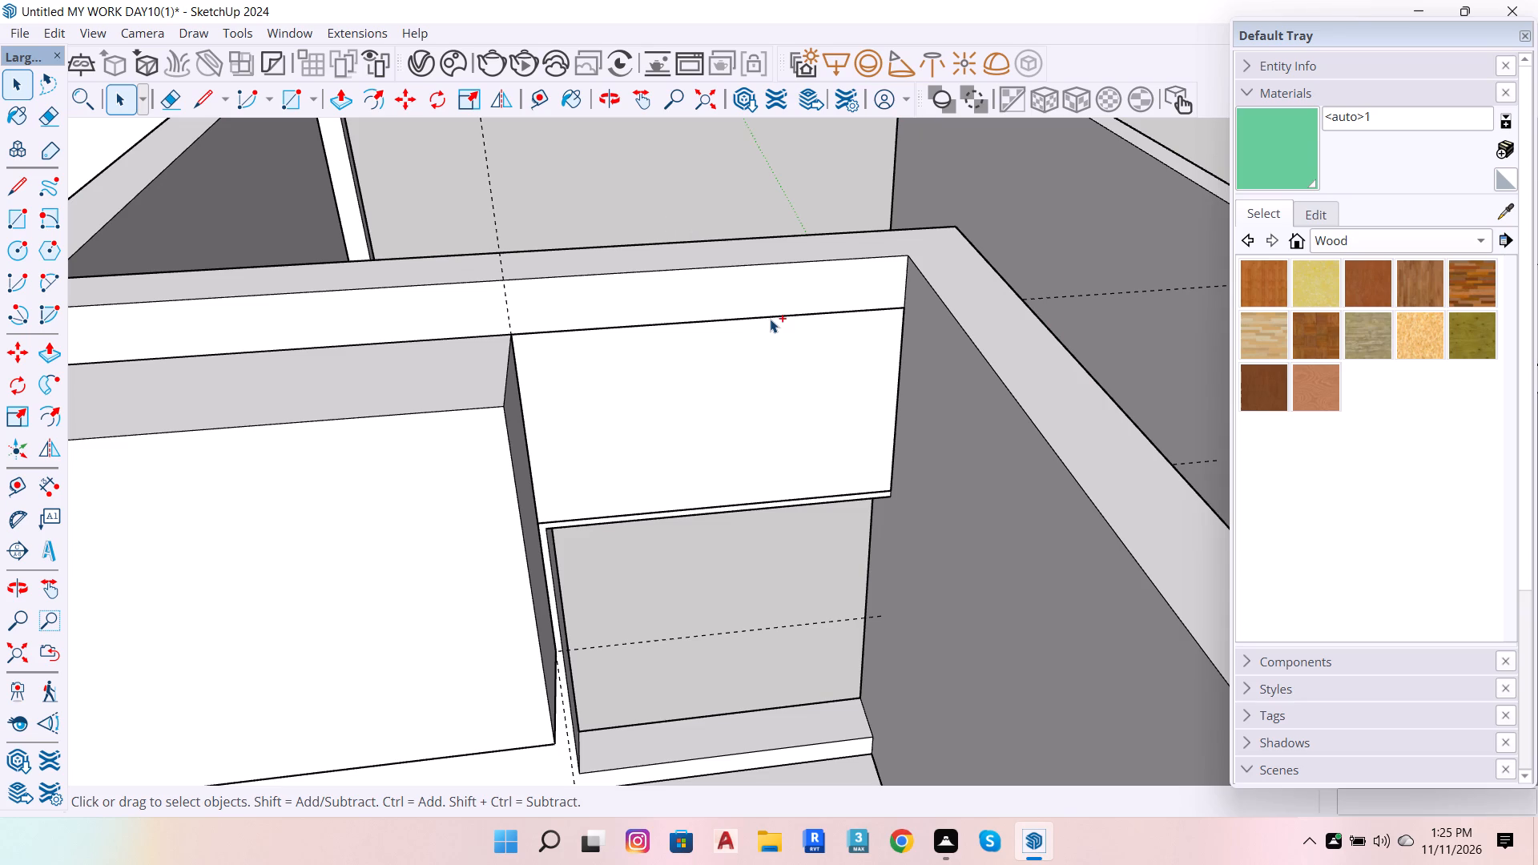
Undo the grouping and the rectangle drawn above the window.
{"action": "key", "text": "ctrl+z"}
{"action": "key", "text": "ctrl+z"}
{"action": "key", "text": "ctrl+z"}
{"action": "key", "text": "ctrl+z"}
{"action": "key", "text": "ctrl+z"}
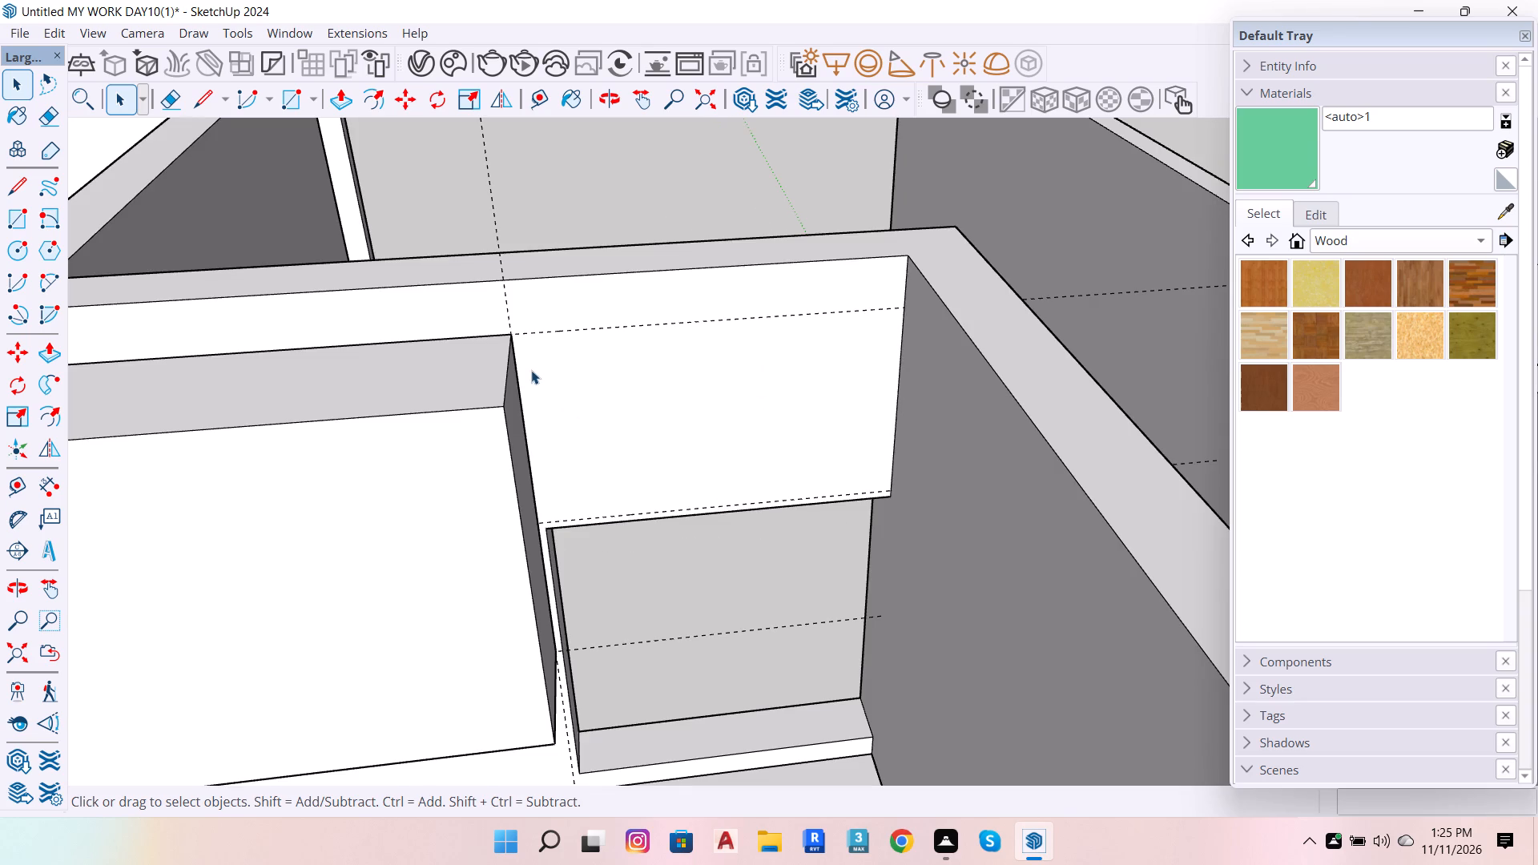
Redraw the rectangle above the window, about 4'1" by 2'4", from the wall cabinet block's top corner to the lower guide at the room corner.
{"action": "key", "text": "r"}
{"action": "left_click", "coordinate": [515, 337]}
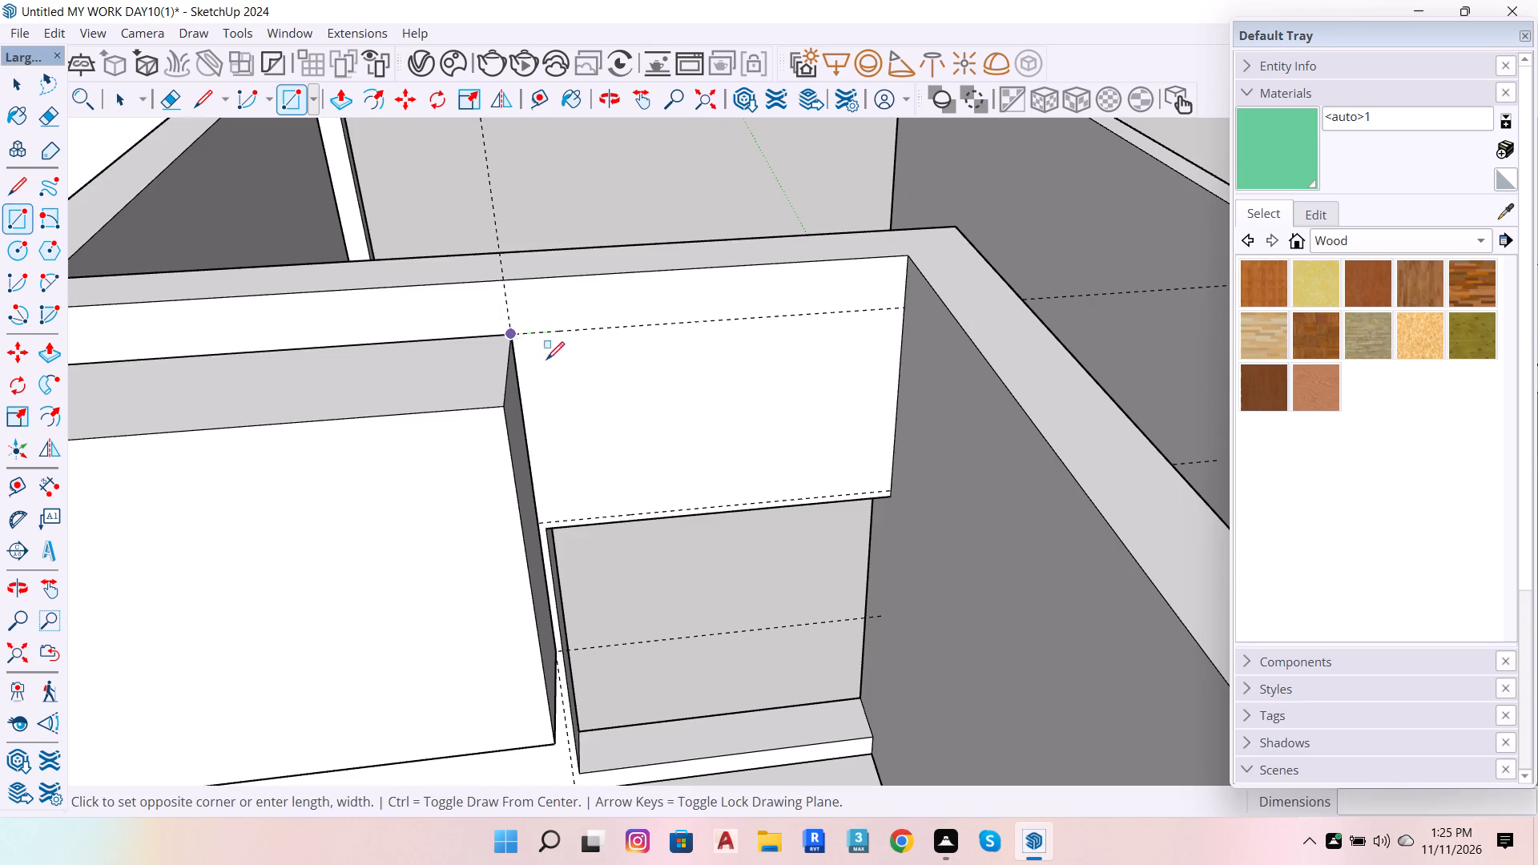
{"action": "scroll", "coordinate": [892, 493], "scroll_direction": "up", "scroll_amount": 4}
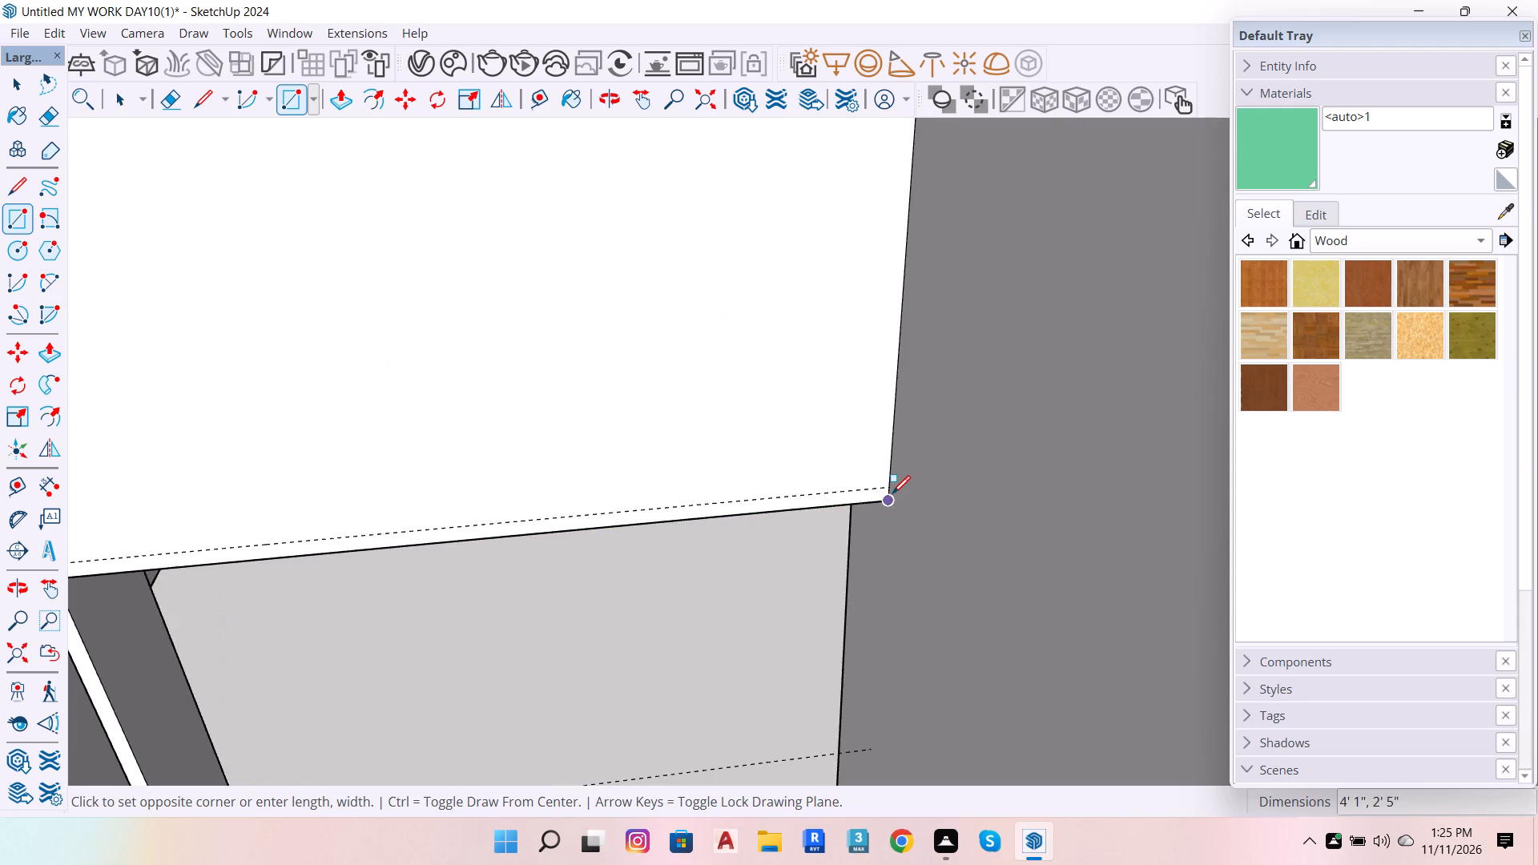
{"action": "scroll", "coordinate": [892, 493], "scroll_direction": "up", "scroll_amount": 6}
{"action": "left_click", "coordinate": [887, 489]}
{"action": "scroll", "coordinate": [908, 461], "scroll_direction": "down", "scroll_amount": 7}
{"action": "key", "text": "space"}
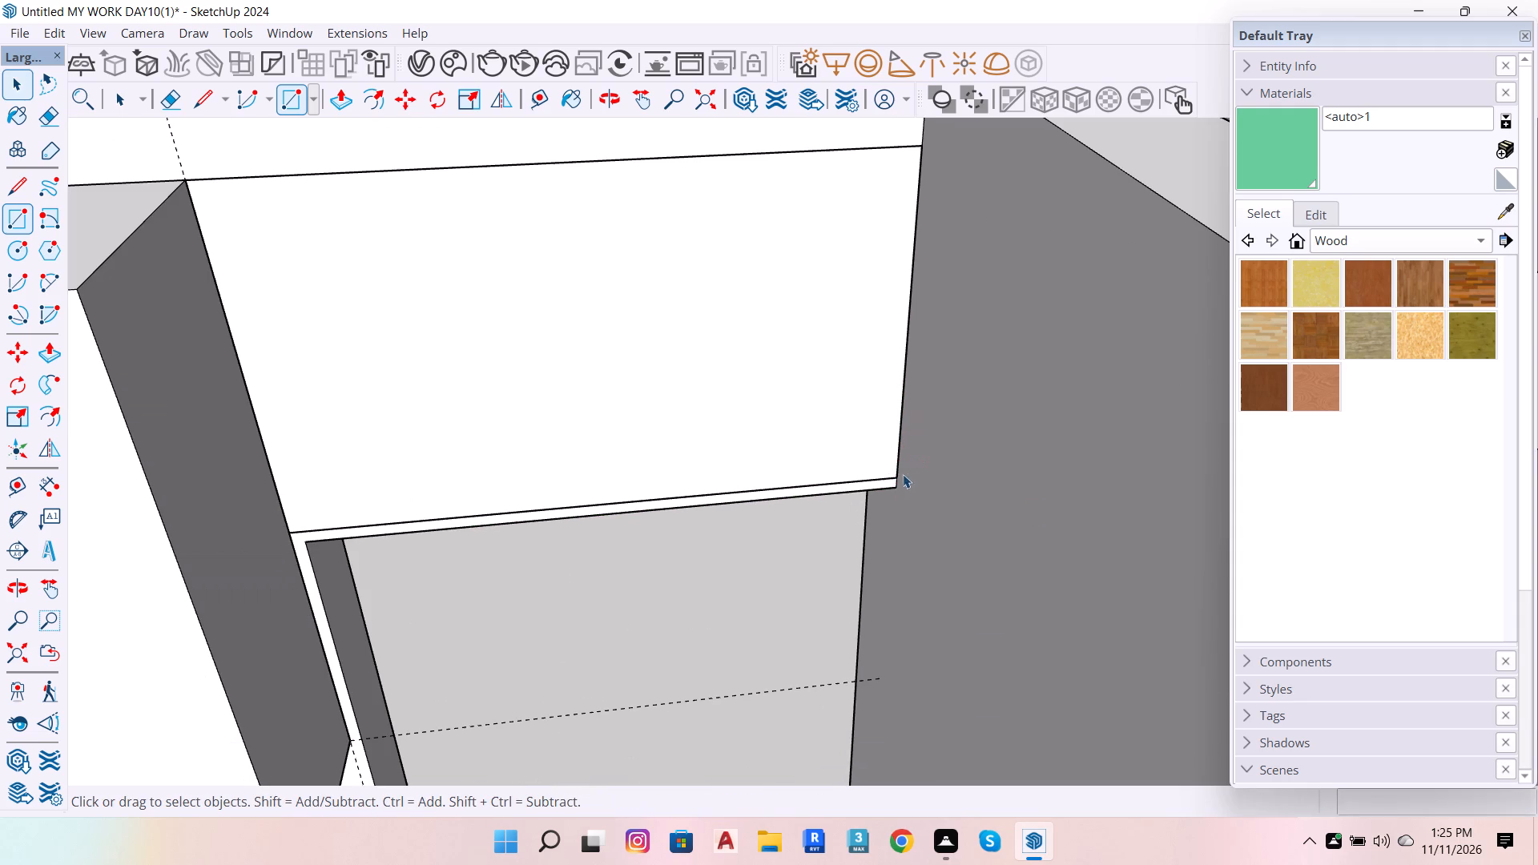
Make the redrawn rectangle above the window, with its edges, a group.
{"action": "double_click", "coordinate": [746, 413]}
{"action": "right_click", "coordinate": [746, 413]}
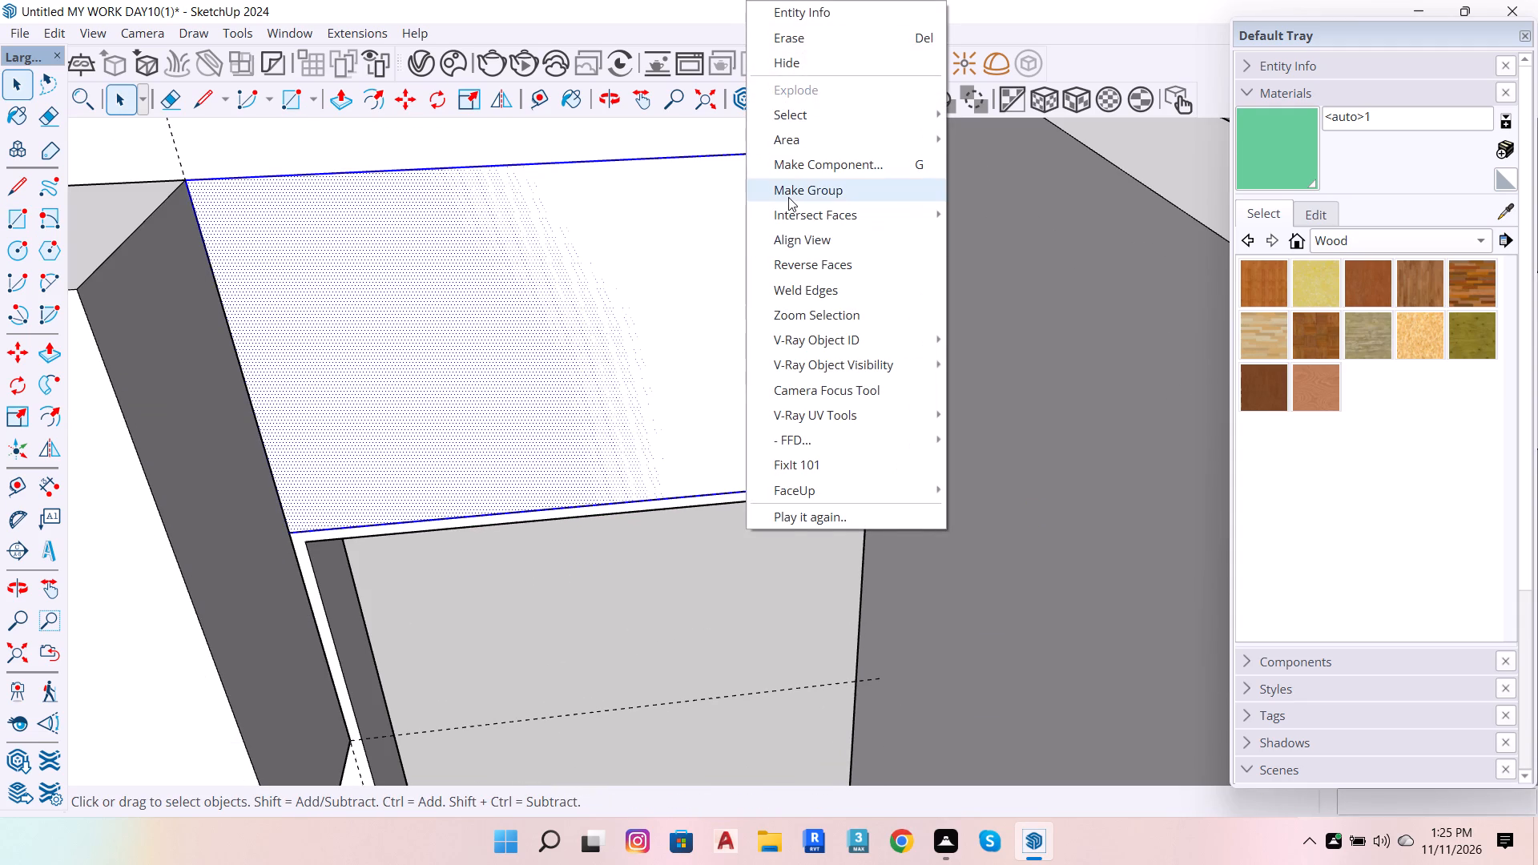
{"action": "left_click", "coordinate": [788, 197]}
Push/Pull the face inside the new group 1'6" out, flush with the neighbouring cabinet block, and exit the group.
{"action": "double_click", "coordinate": [763, 305]}
{"action": "scroll", "coordinate": [781, 377], "scroll_direction": "down", "scroll_amount": 7}
{"action": "left_click", "coordinate": [675, 371]}
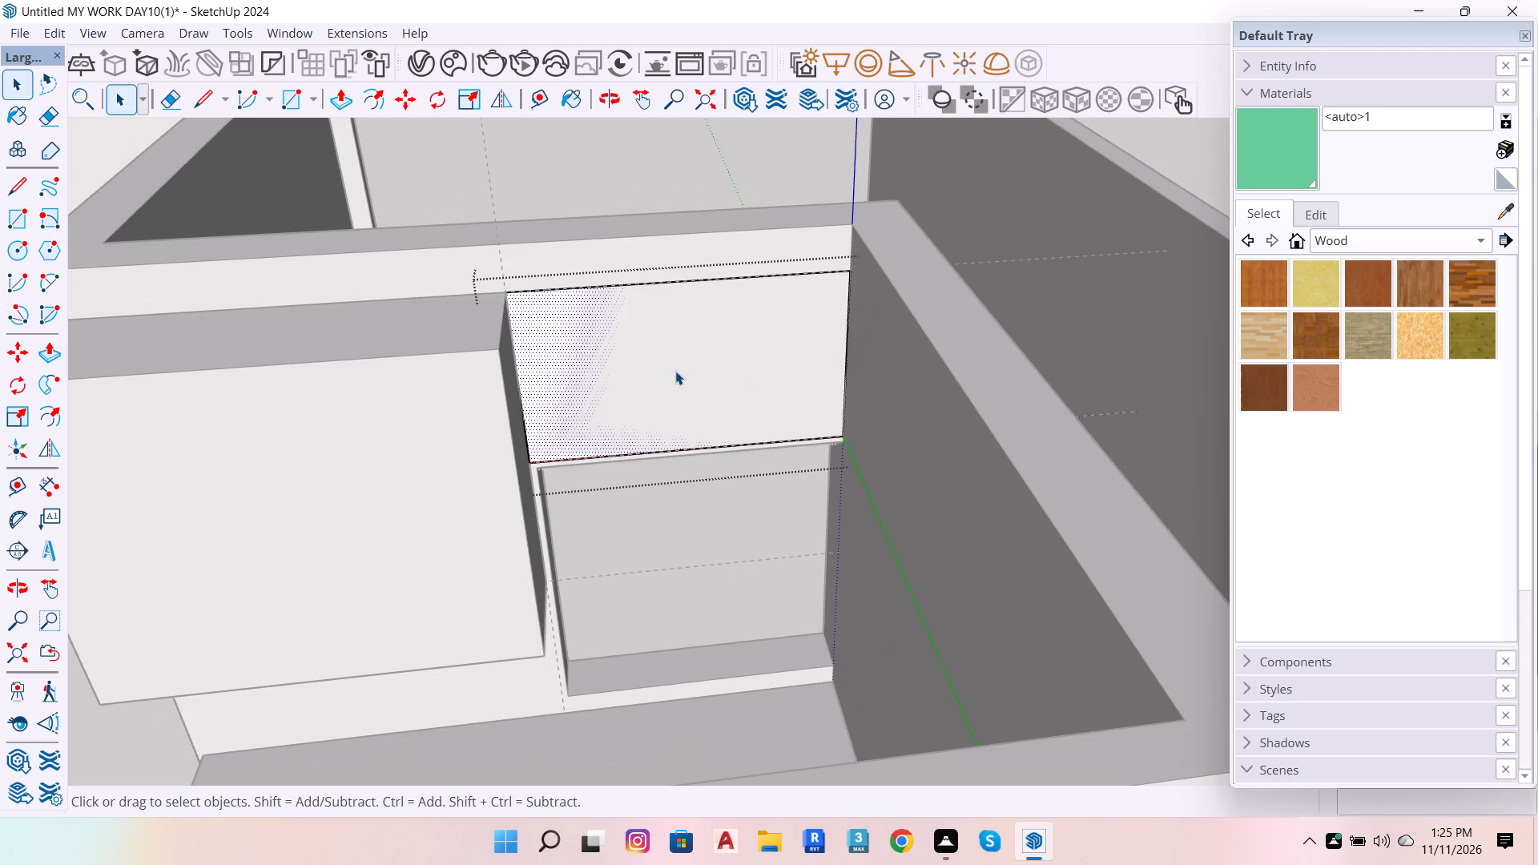
{"action": "key", "text": "p"}
{"action": "left_click", "coordinate": [675, 370]}
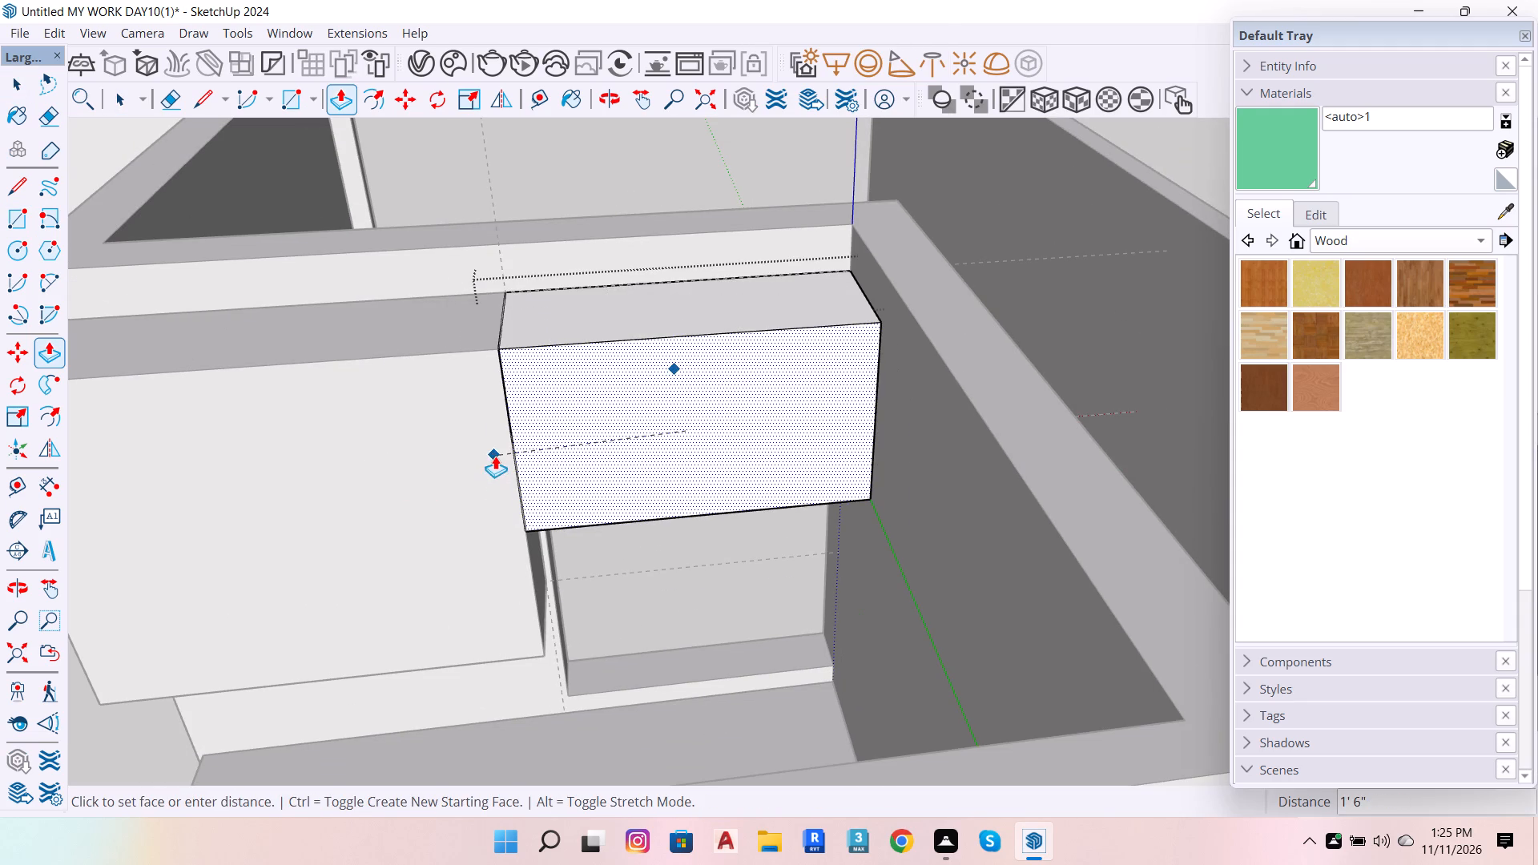
{"action": "left_click", "coordinate": [495, 456]}
{"action": "key", "text": "space"}
{"action": "double_click", "coordinate": [703, 578]}
Add a linear dimension along the top front edge of the cabinet block above the window.
{"action": "scroll", "coordinate": [721, 340], "scroll_direction": "up", "scroll_amount": 4}
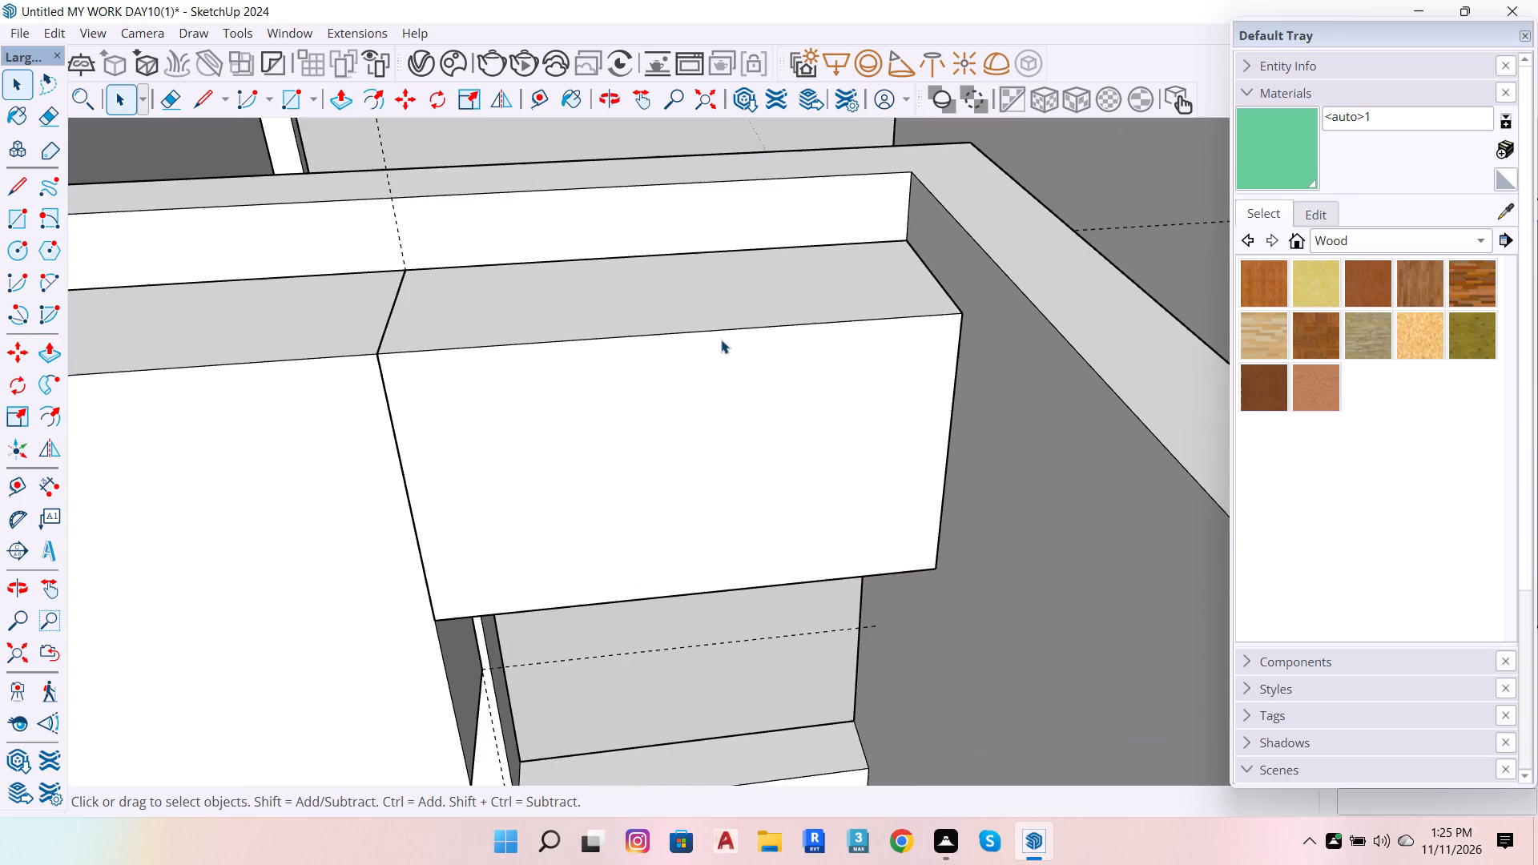
{"action": "left_click", "coordinate": [51, 496]}
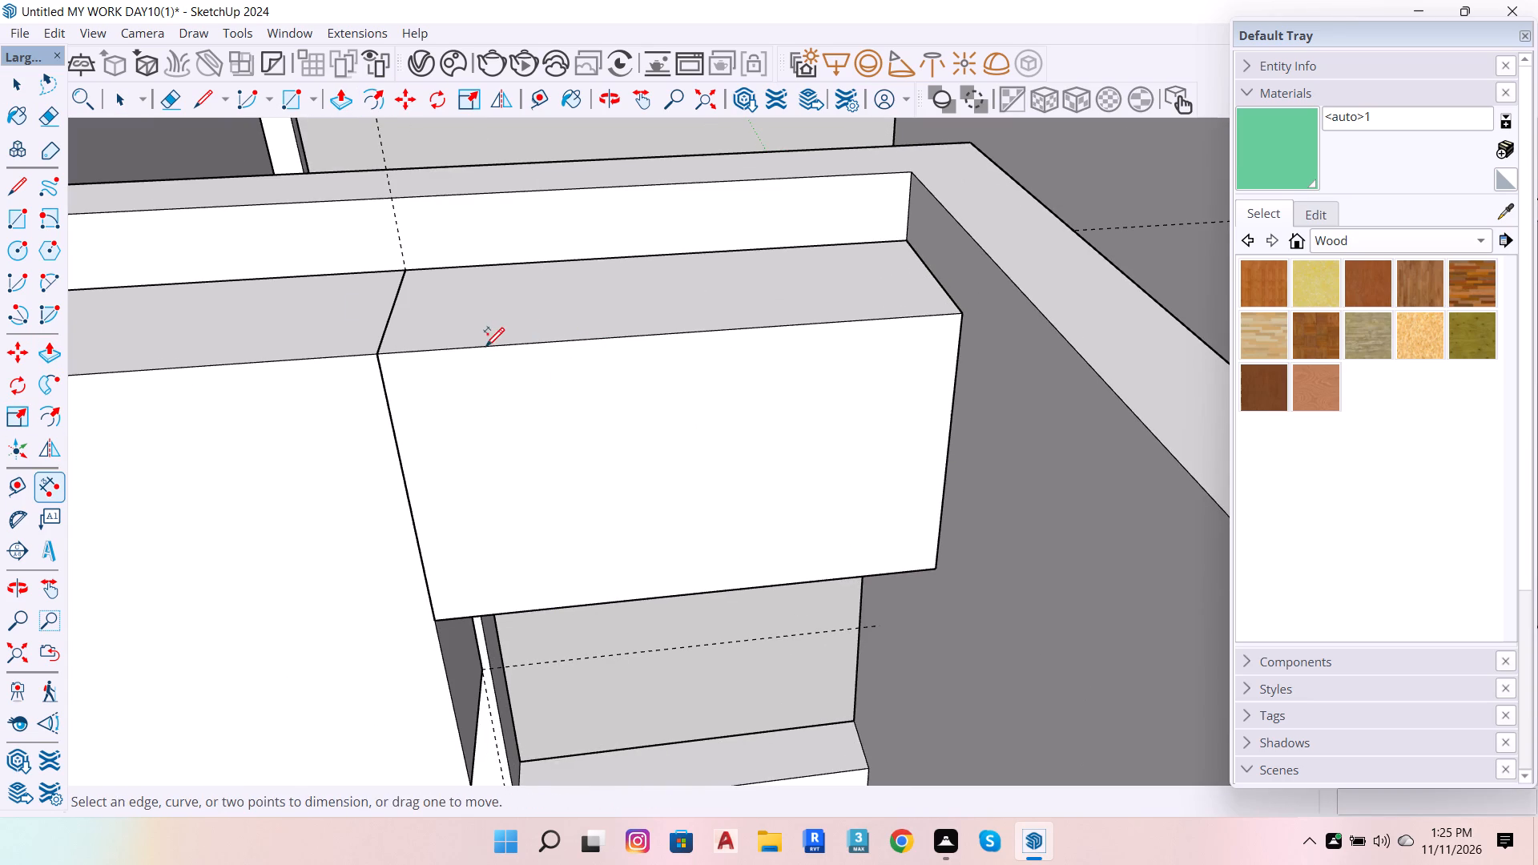
{"action": "left_click", "coordinate": [377, 357]}
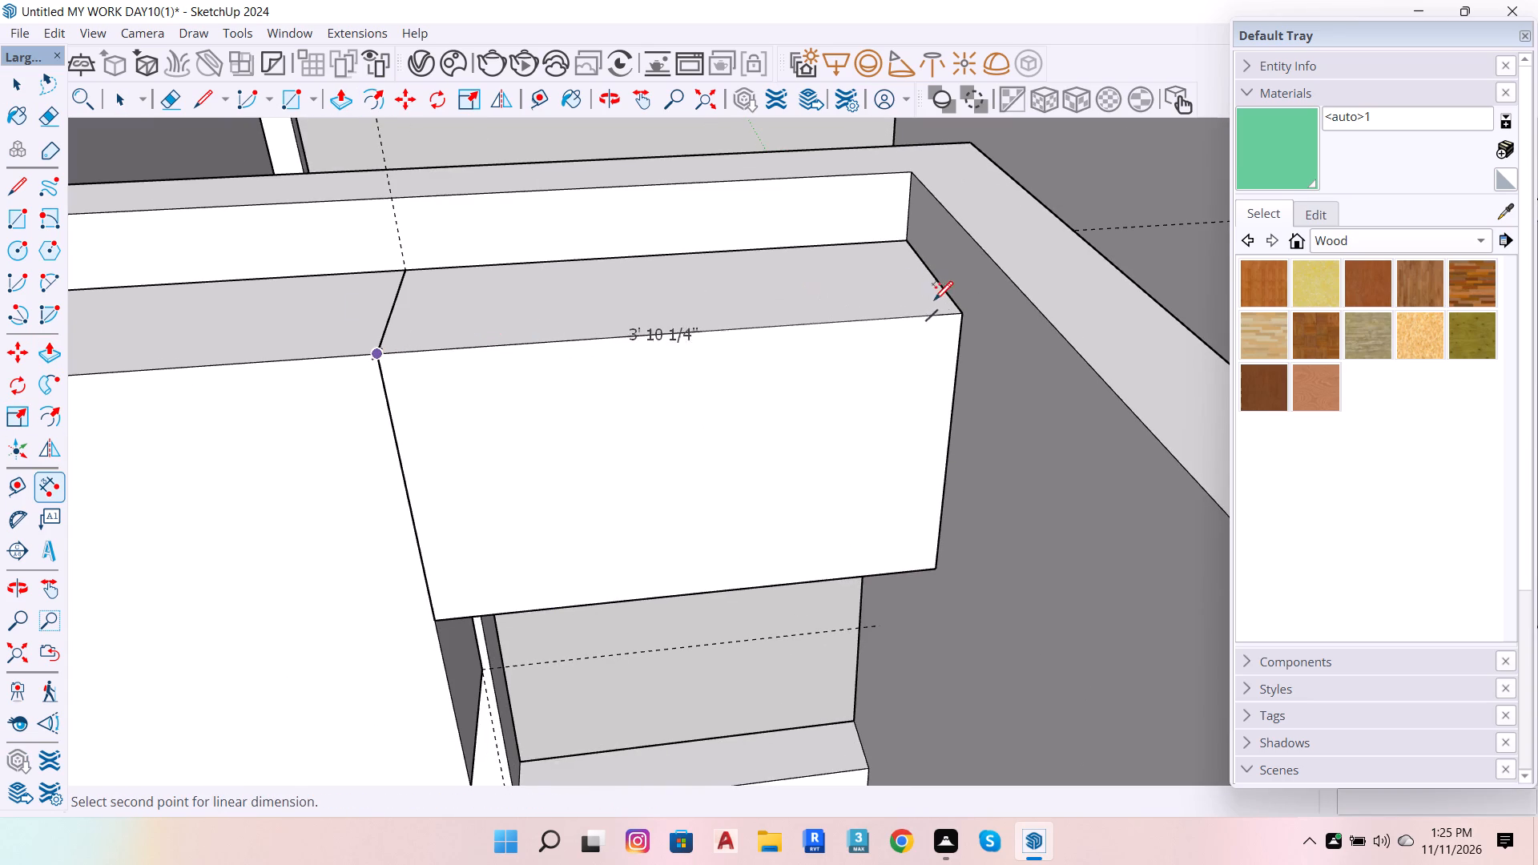
{"action": "left_click", "coordinate": [954, 310]}
{"action": "left_click", "coordinate": [897, 271]}
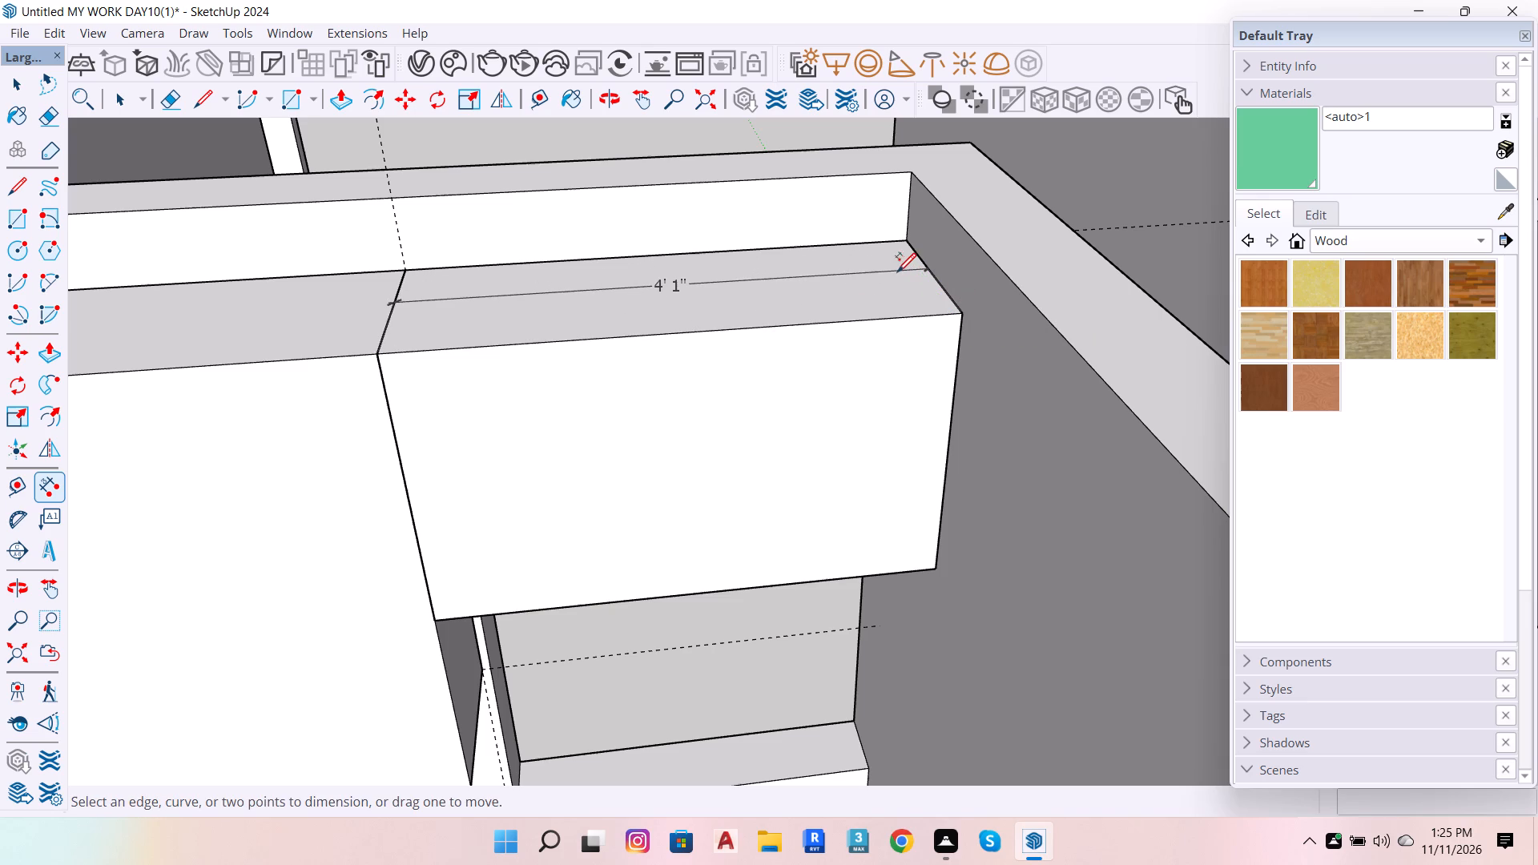
{"action": "key", "text": "space"}
Open the cabinet block above the window and offset its front face outline 1" inward.
{"action": "double_click", "coordinate": [562, 416]}
{"action": "left_click", "coordinate": [562, 416]}
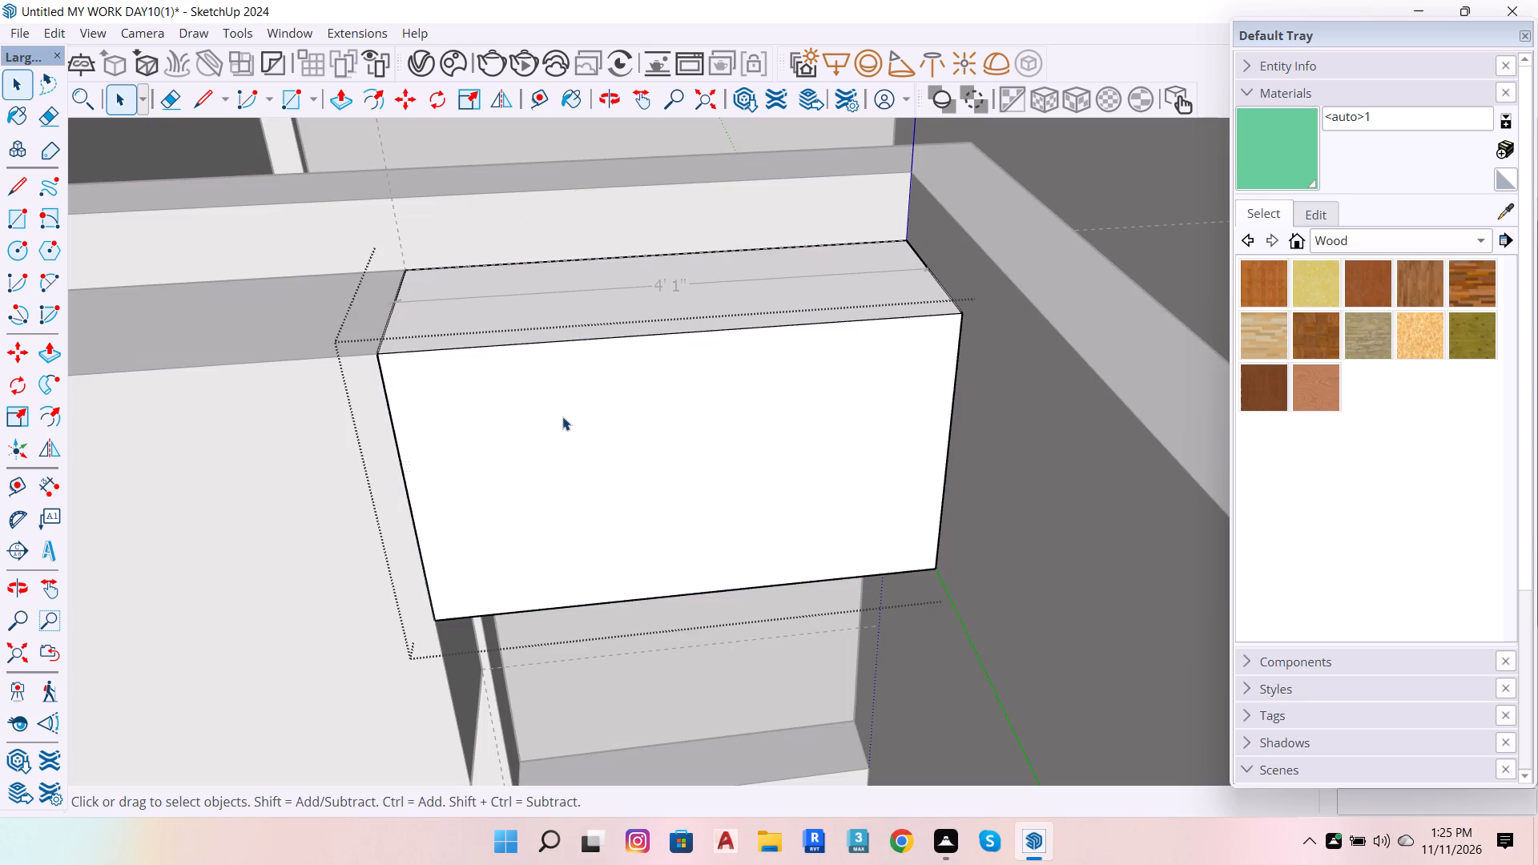
{"action": "double_click", "coordinate": [553, 441]}
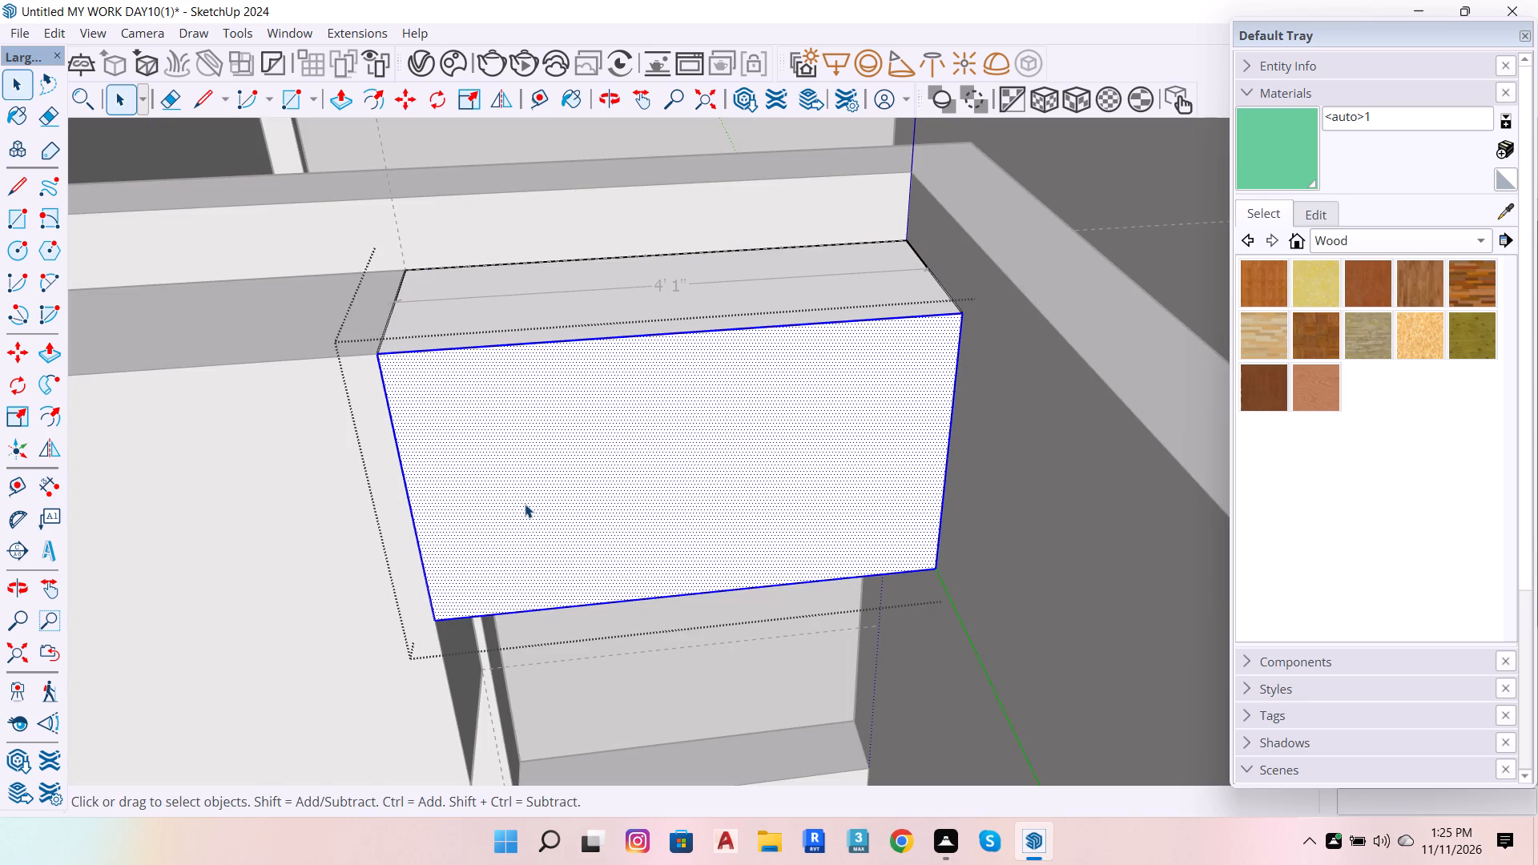
{"action": "key", "text": "f"}
{"action": "left_click", "coordinate": [516, 344]}
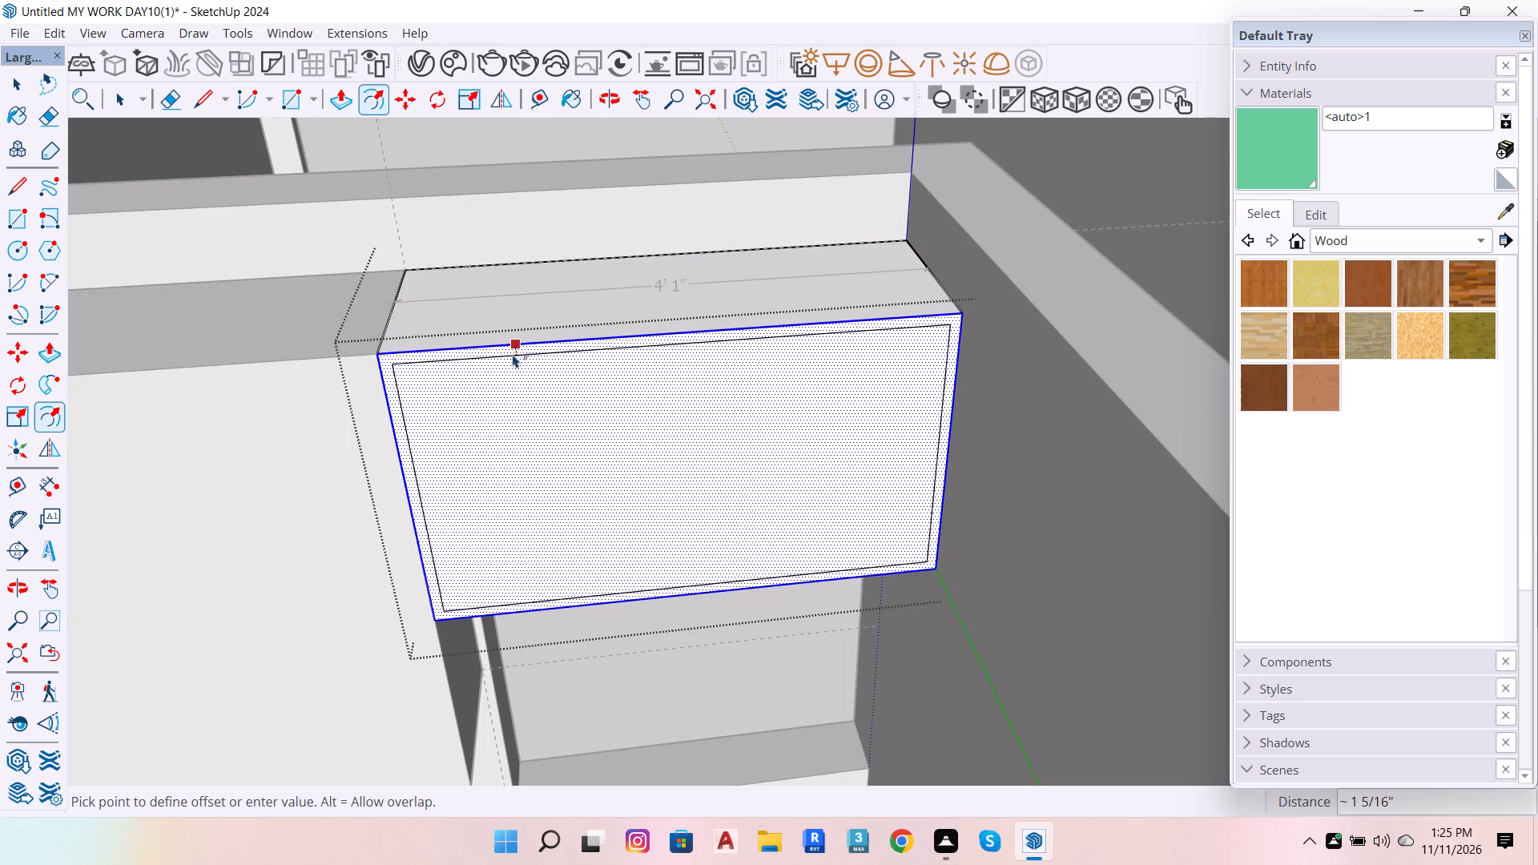
{"action": "key", "text": "1"}
{"action": "key", "text": "Return"}
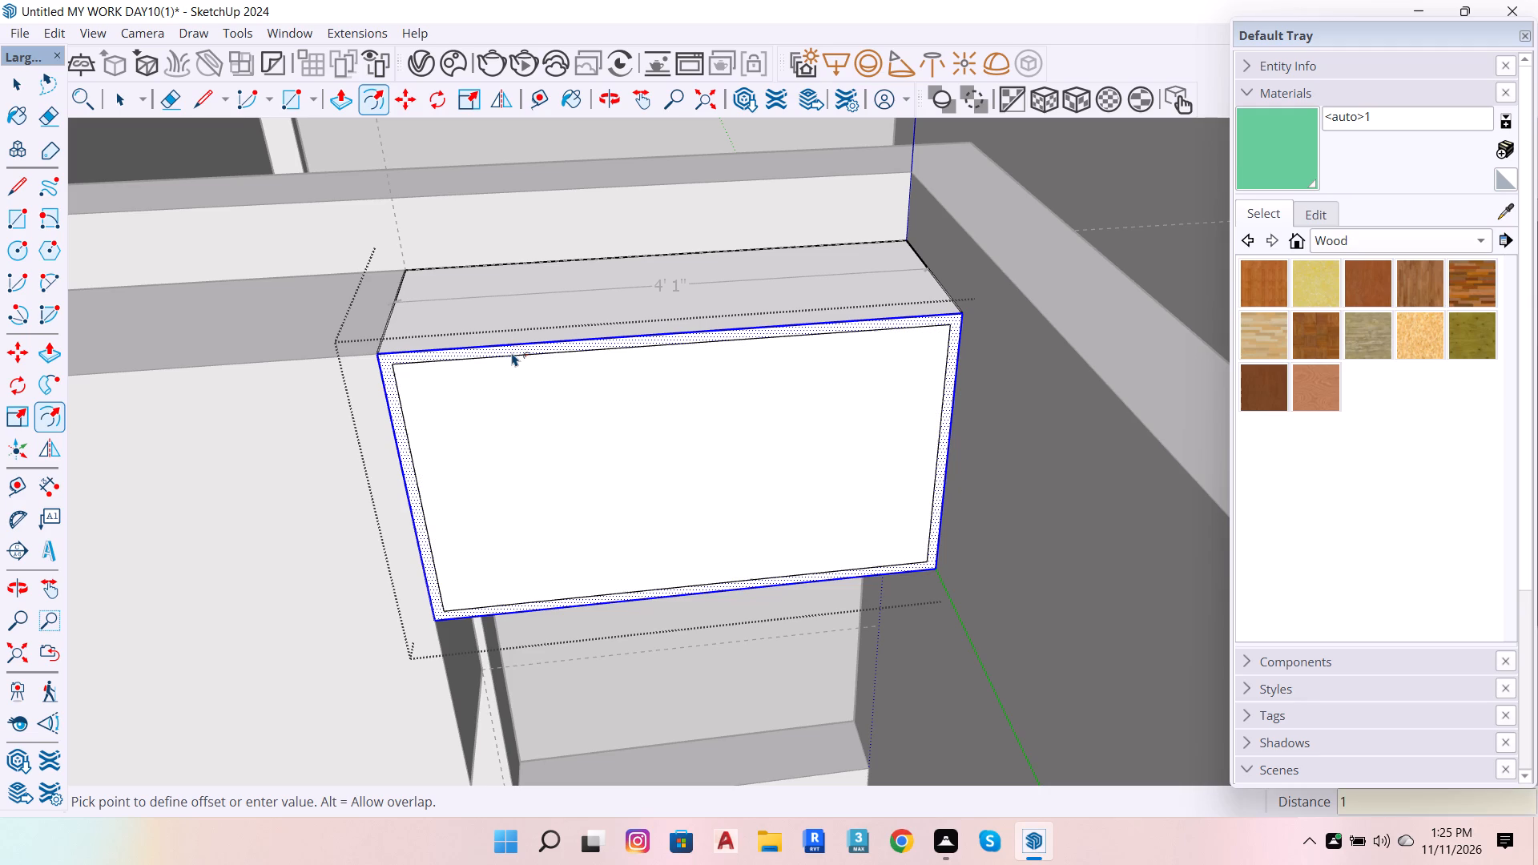
{"action": "key", "text": "space"}
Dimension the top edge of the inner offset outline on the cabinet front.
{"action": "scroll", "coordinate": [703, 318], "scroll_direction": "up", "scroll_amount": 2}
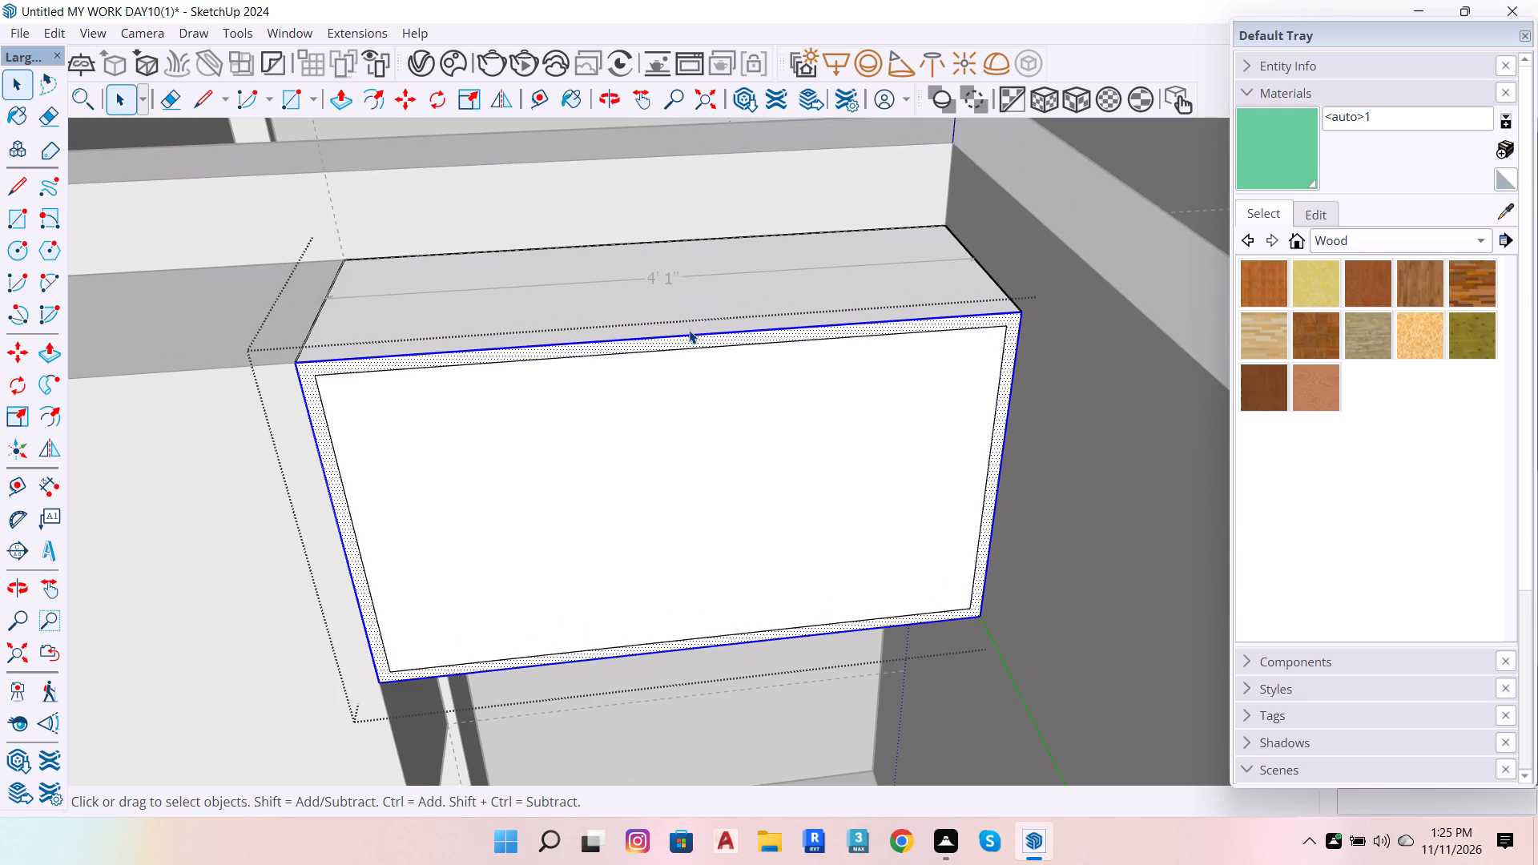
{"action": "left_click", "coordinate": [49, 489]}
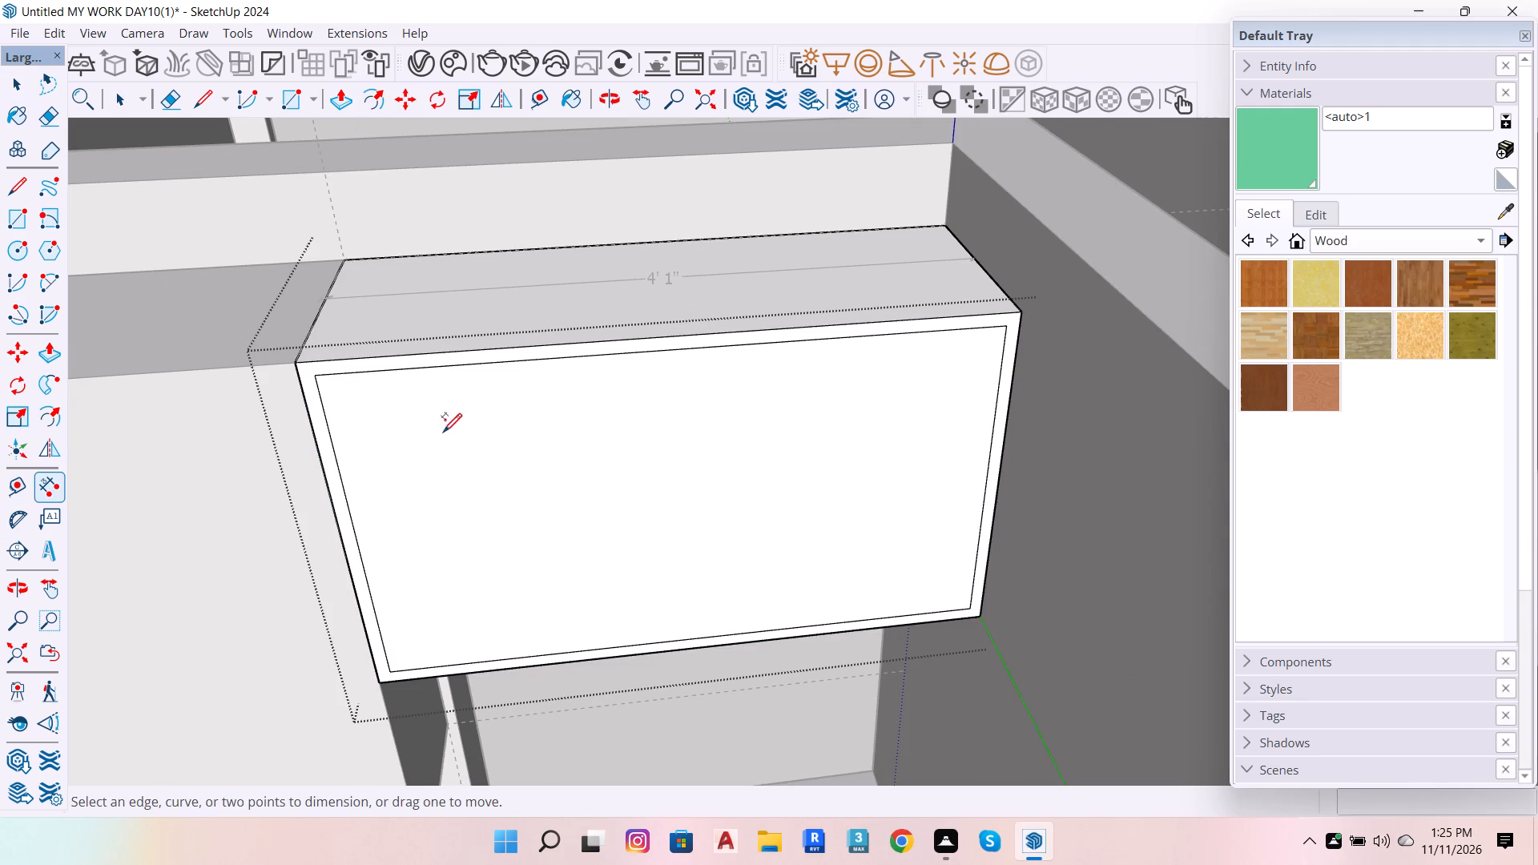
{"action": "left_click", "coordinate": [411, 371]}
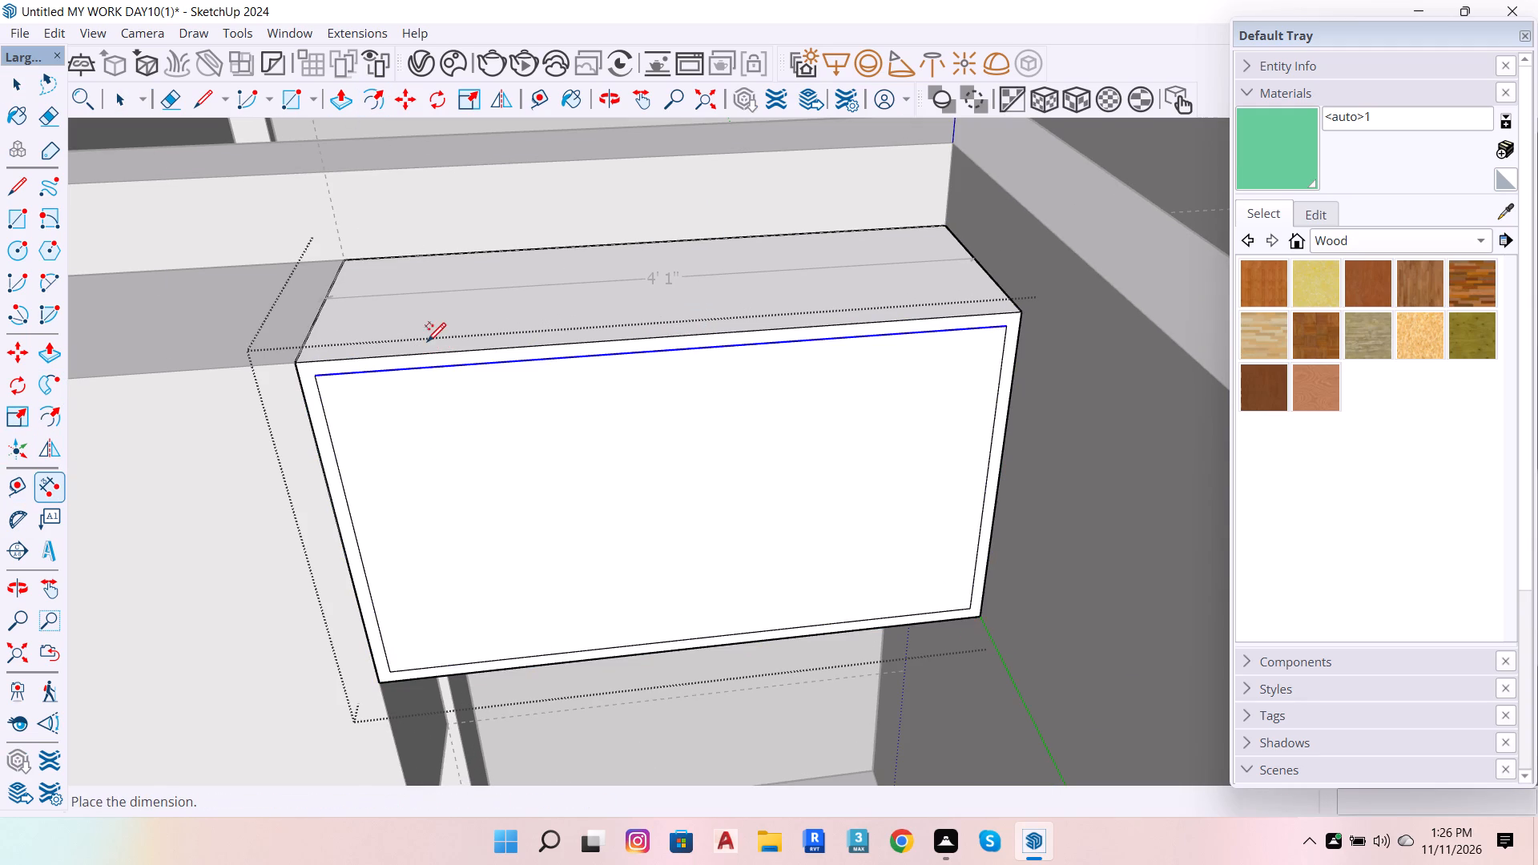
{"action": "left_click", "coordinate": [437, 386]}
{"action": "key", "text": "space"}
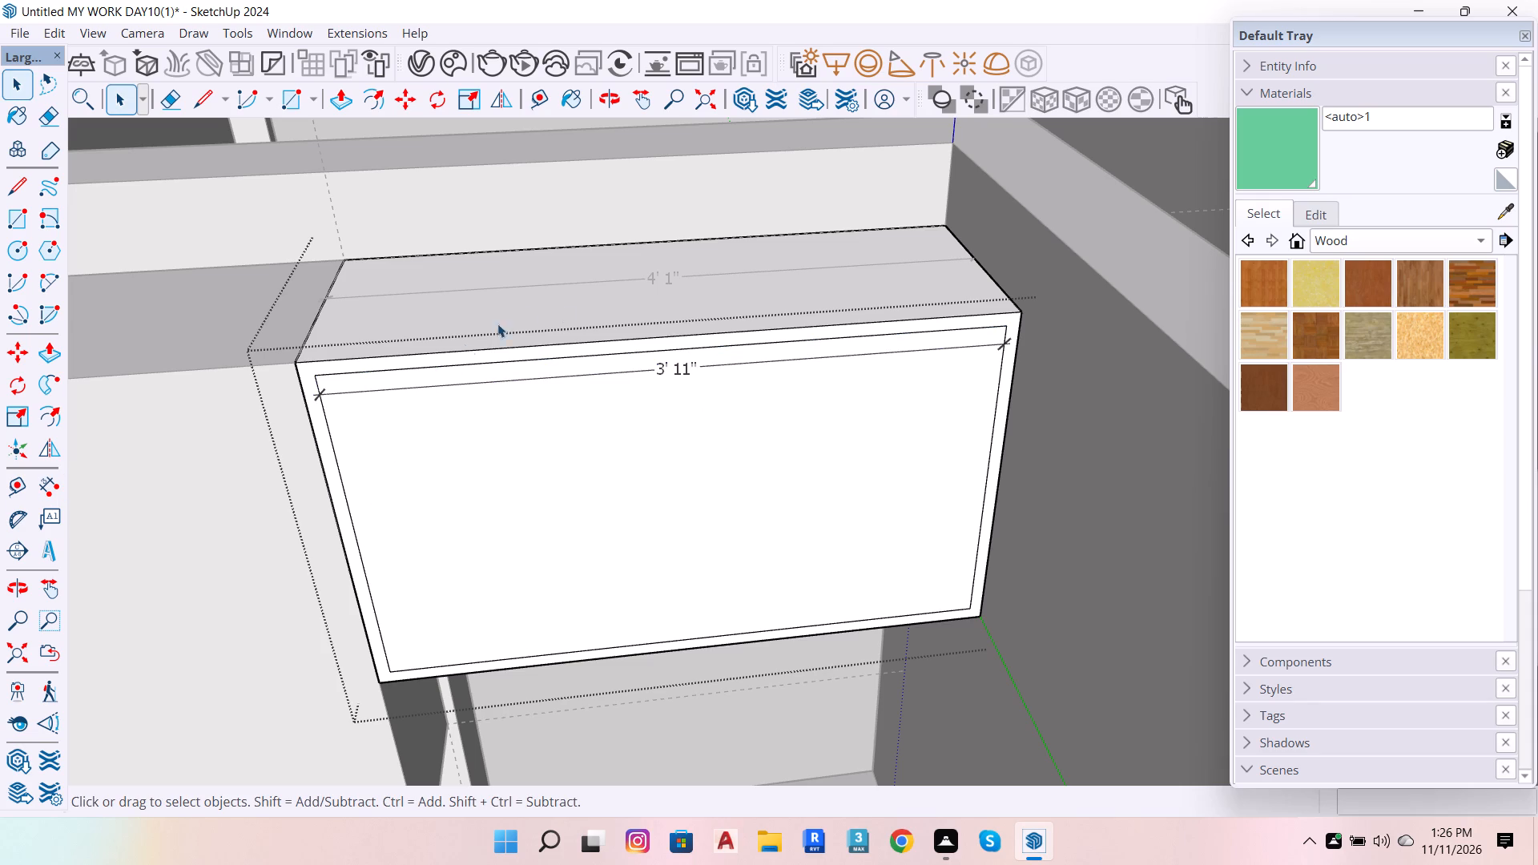
Draw a vertical line from the midpoint of the inner outline's top edge to its bottom edge, halving the cabinet front.
{"action": "key", "text": "l"}
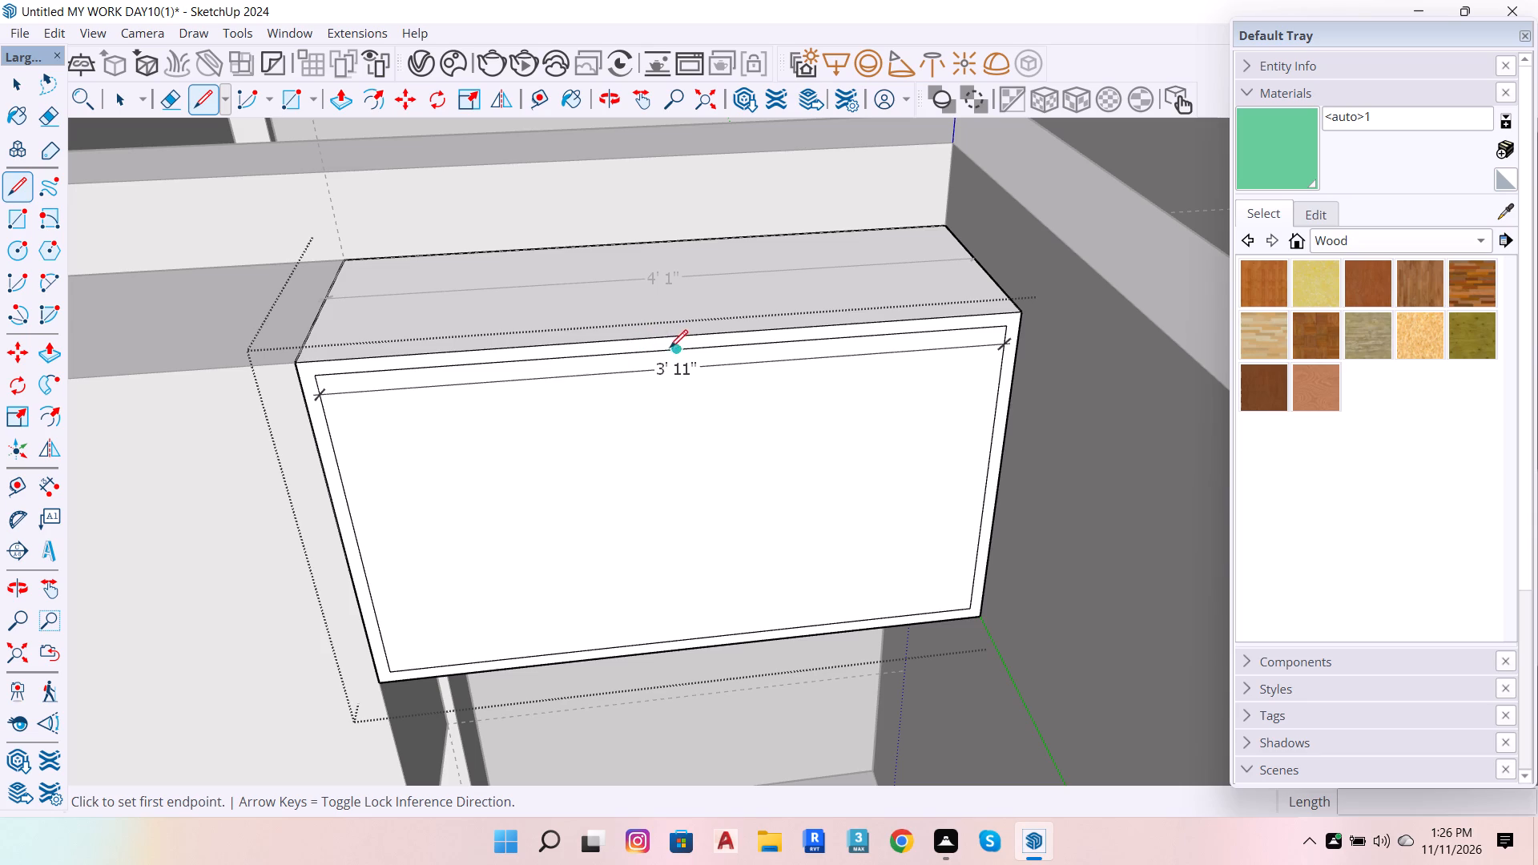
{"action": "left_click", "coordinate": [684, 351]}
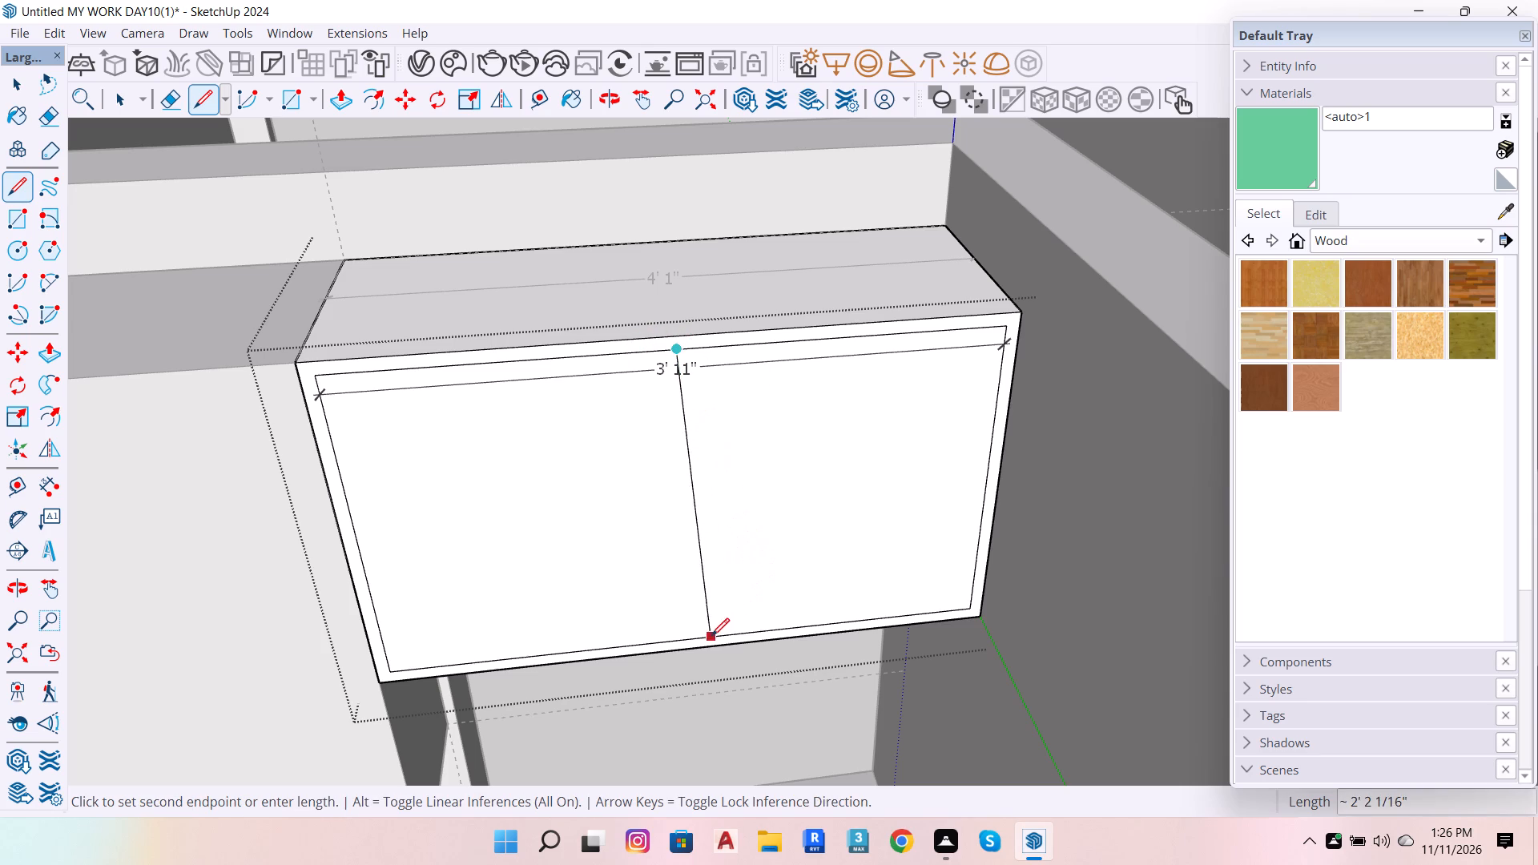
{"action": "left_click", "coordinate": [697, 635]}
{"action": "key", "text": "space"}
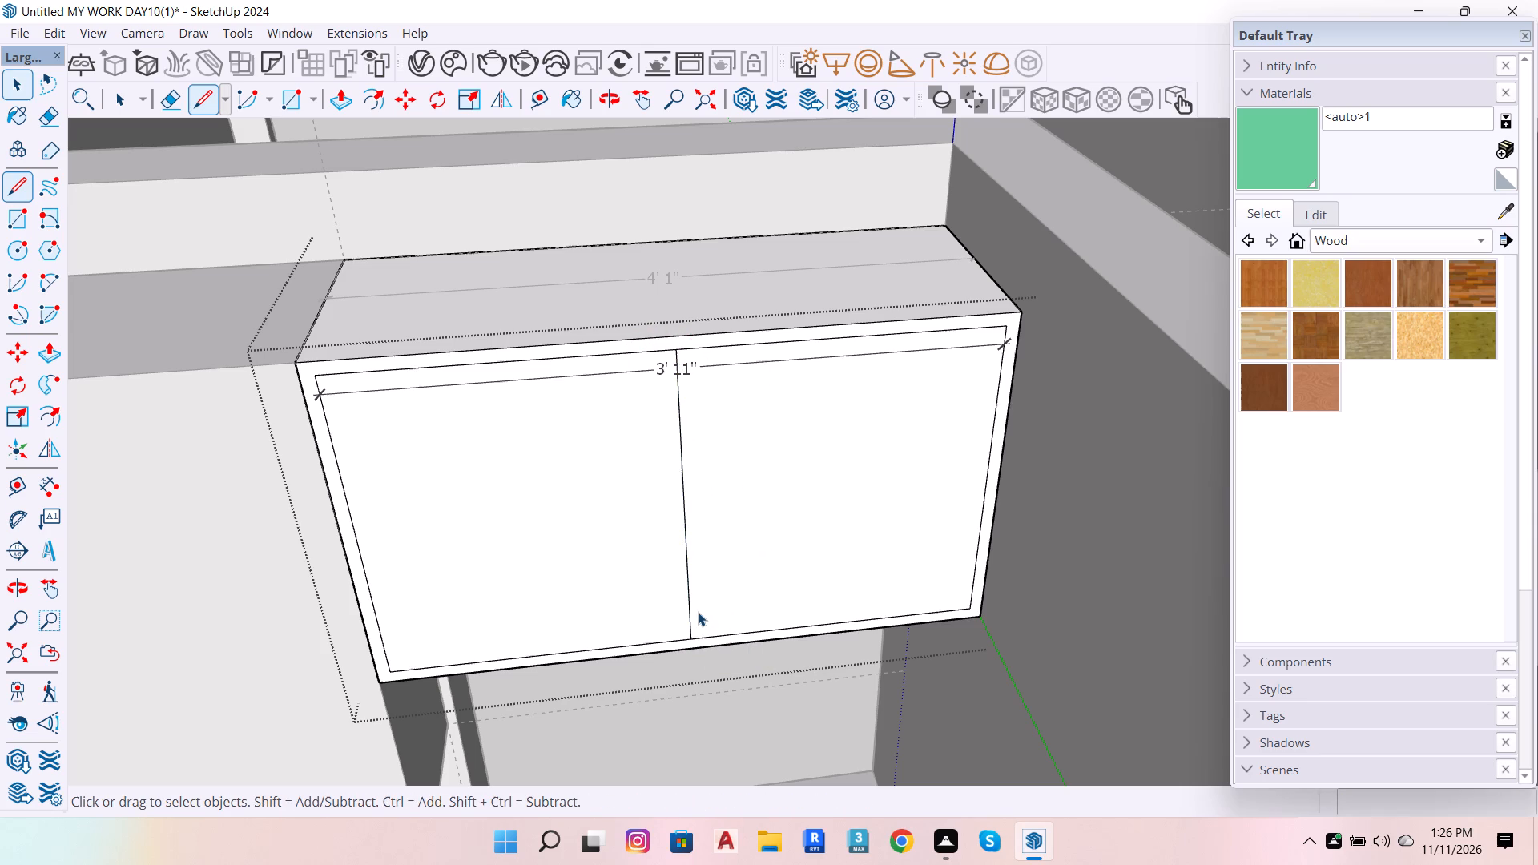
Copy the vertical centre line 0.3" toward the room corner, and copy that line 0.6" back to the other side of the centre.
{"action": "left_click", "coordinate": [688, 622]}
{"action": "key", "text": "m"}
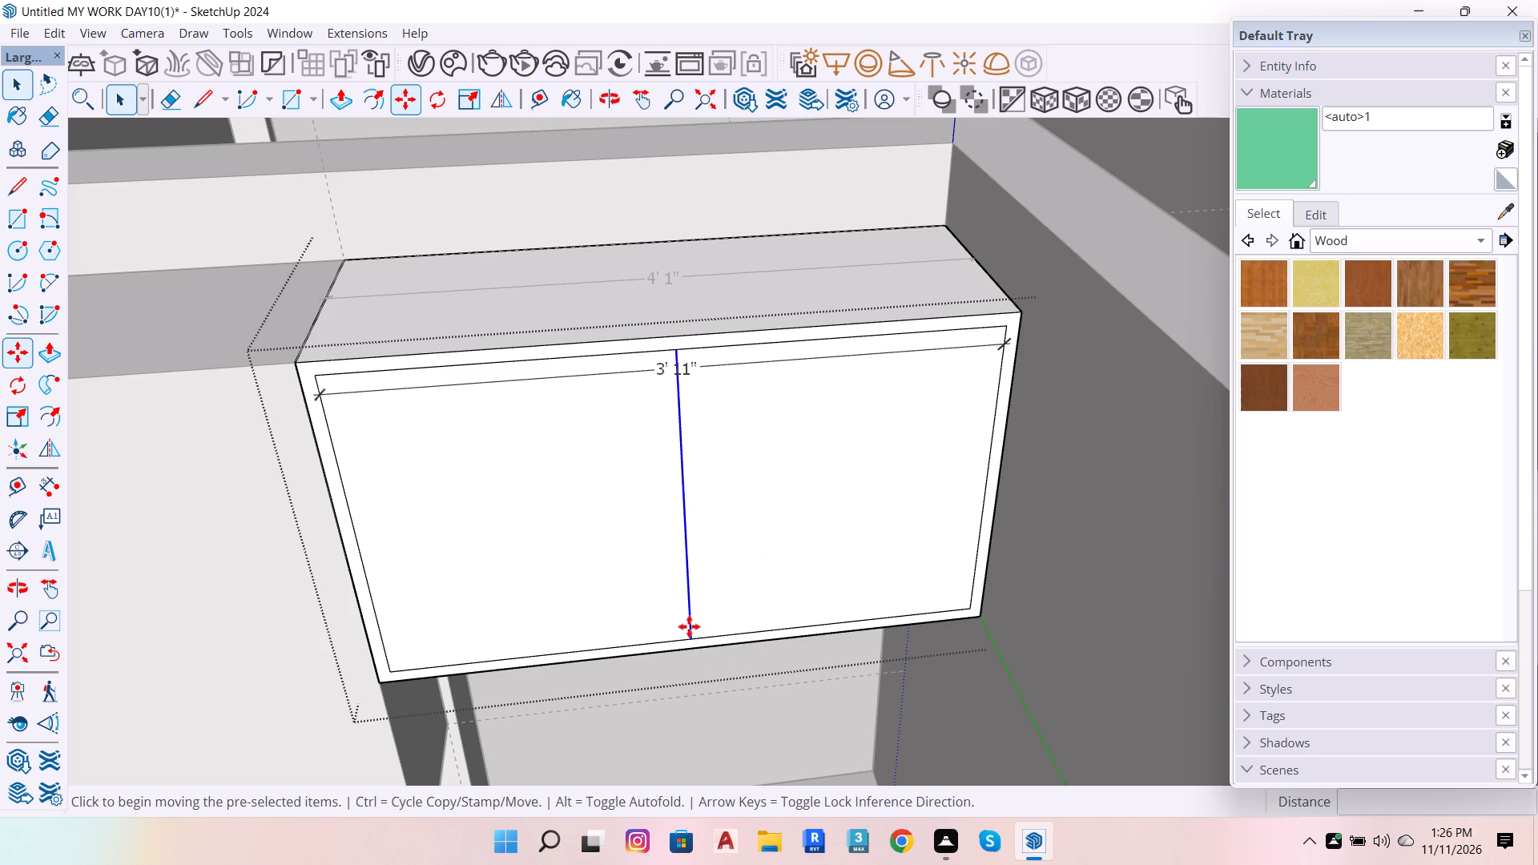
{"action": "left_click", "coordinate": [689, 626]}
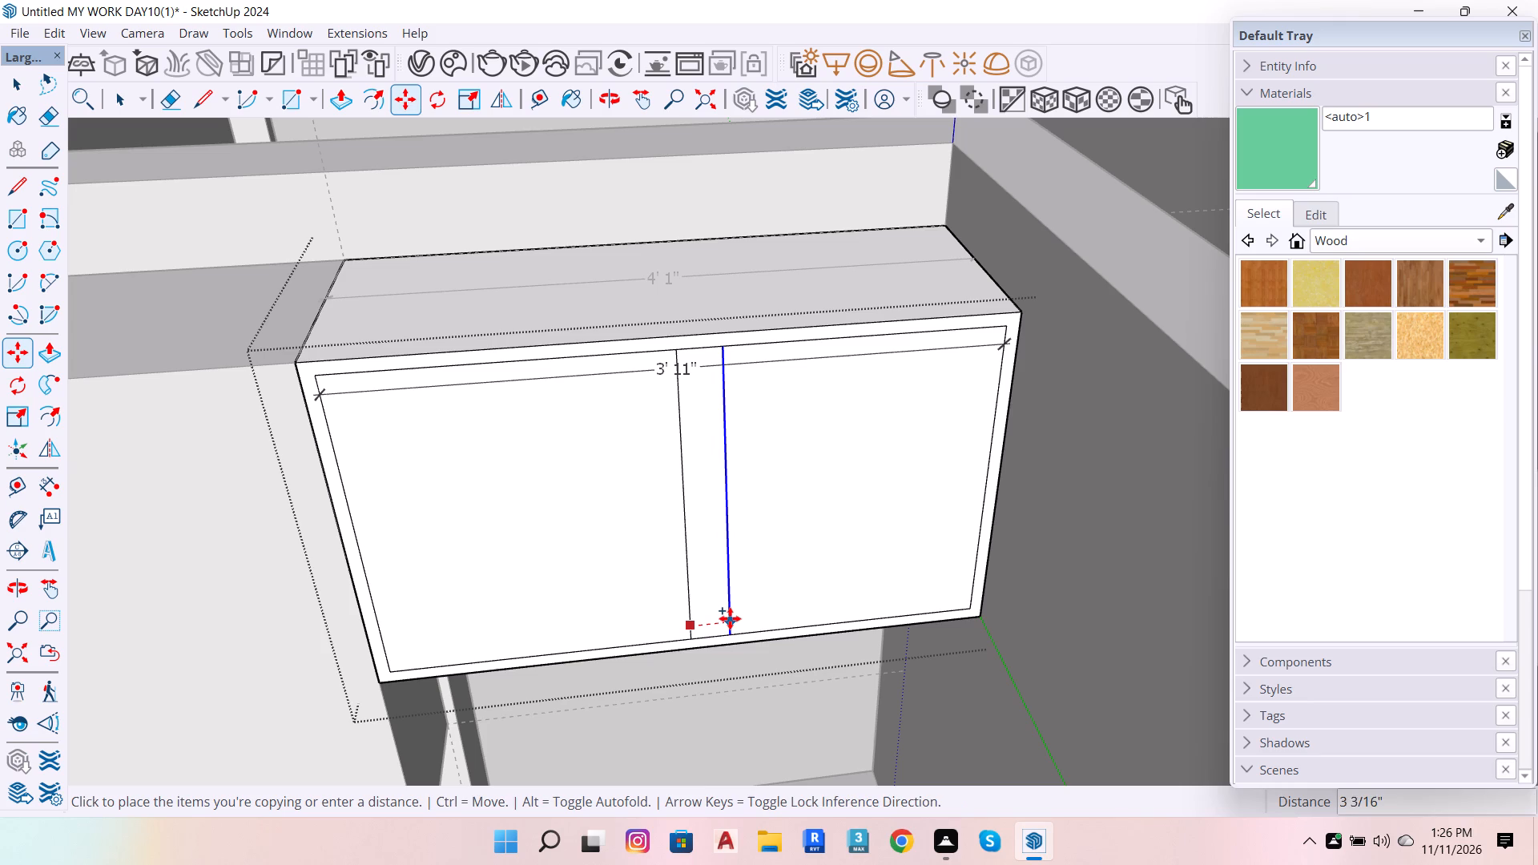
{"action": "type", "text": ".3"}
{"action": "key", "text": "Return"}
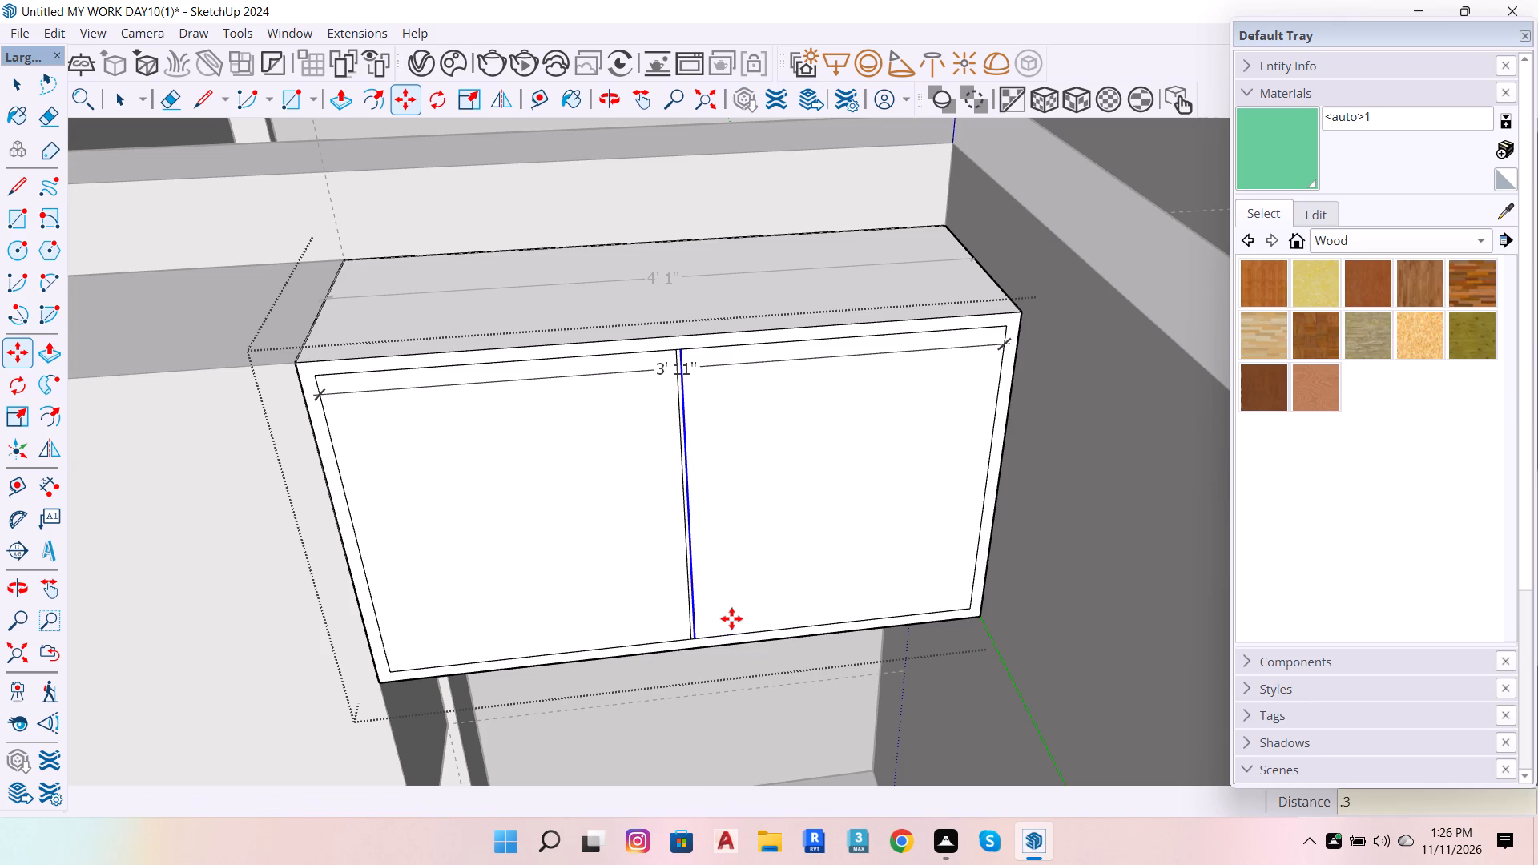
{"action": "scroll", "coordinate": [695, 642], "scroll_direction": "up", "scroll_amount": 13}
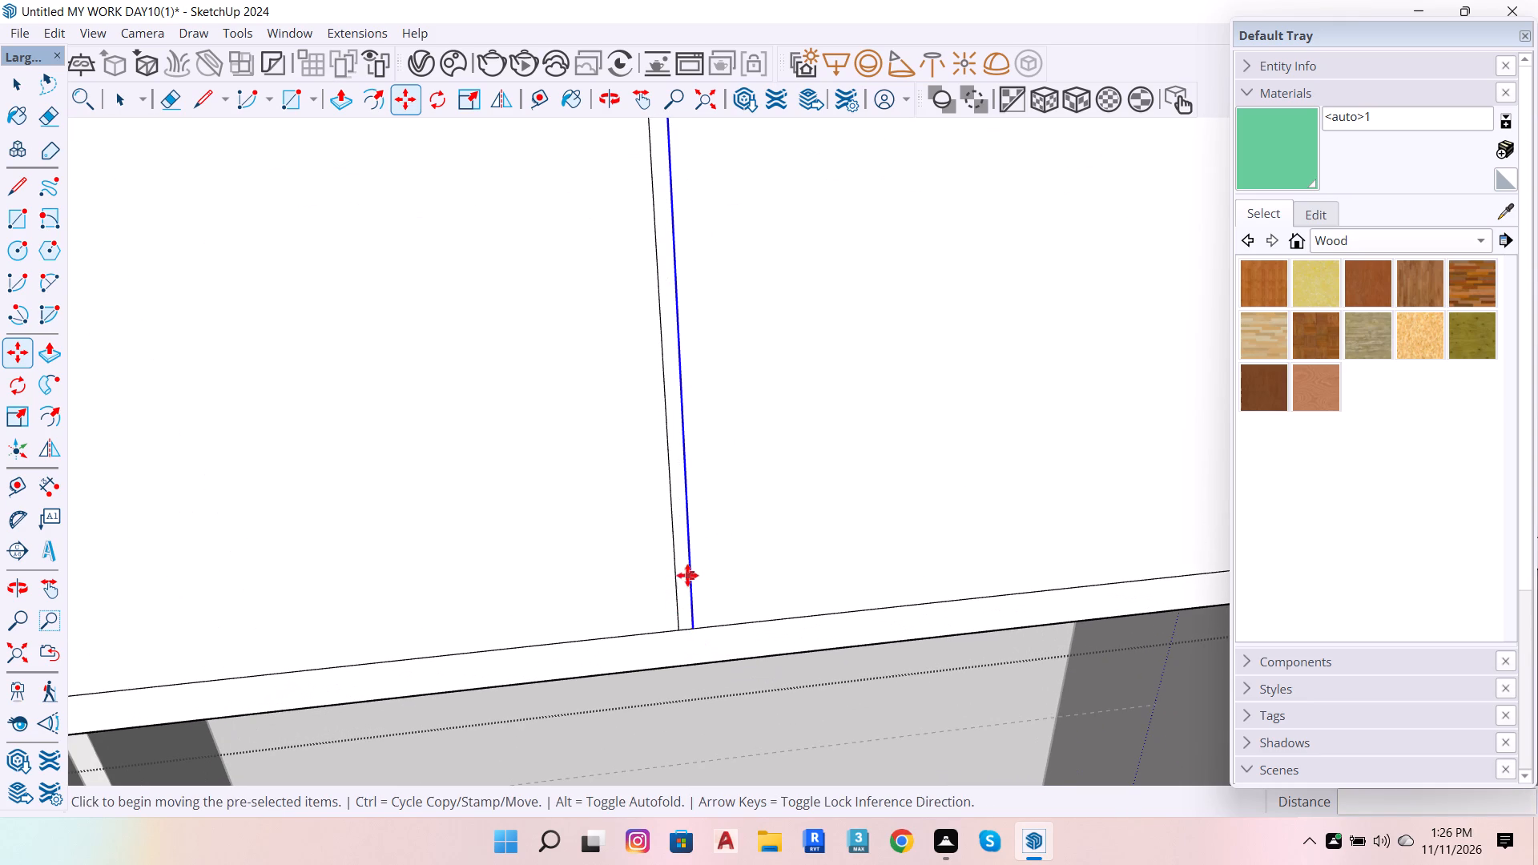
{"action": "left_click", "coordinate": [691, 573]}
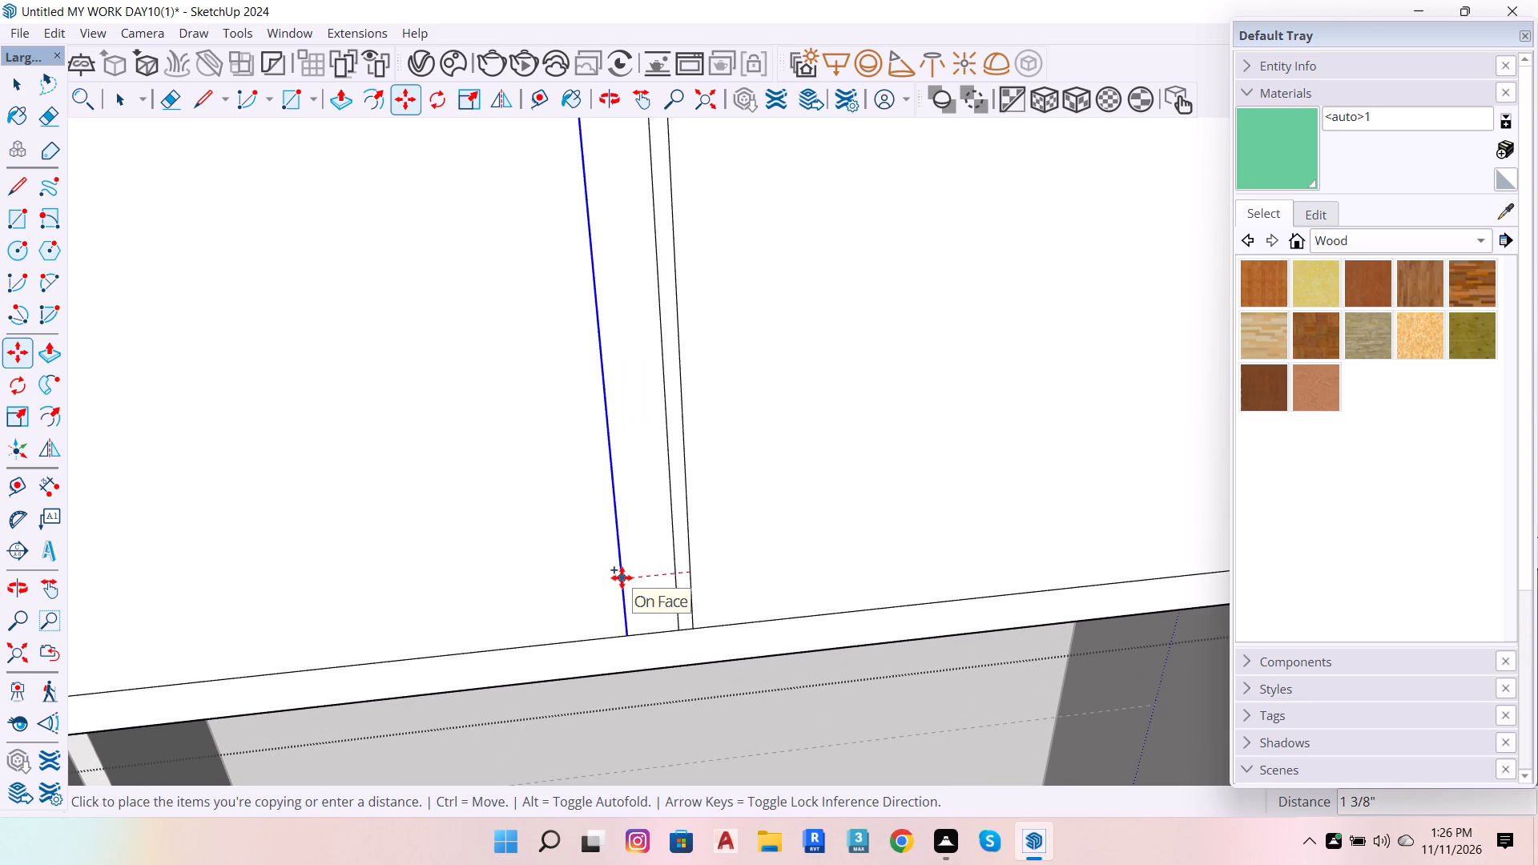
{"action": "type", "text": ".6"}
{"action": "key", "text": "Return"}
{"action": "key", "text": "space"}
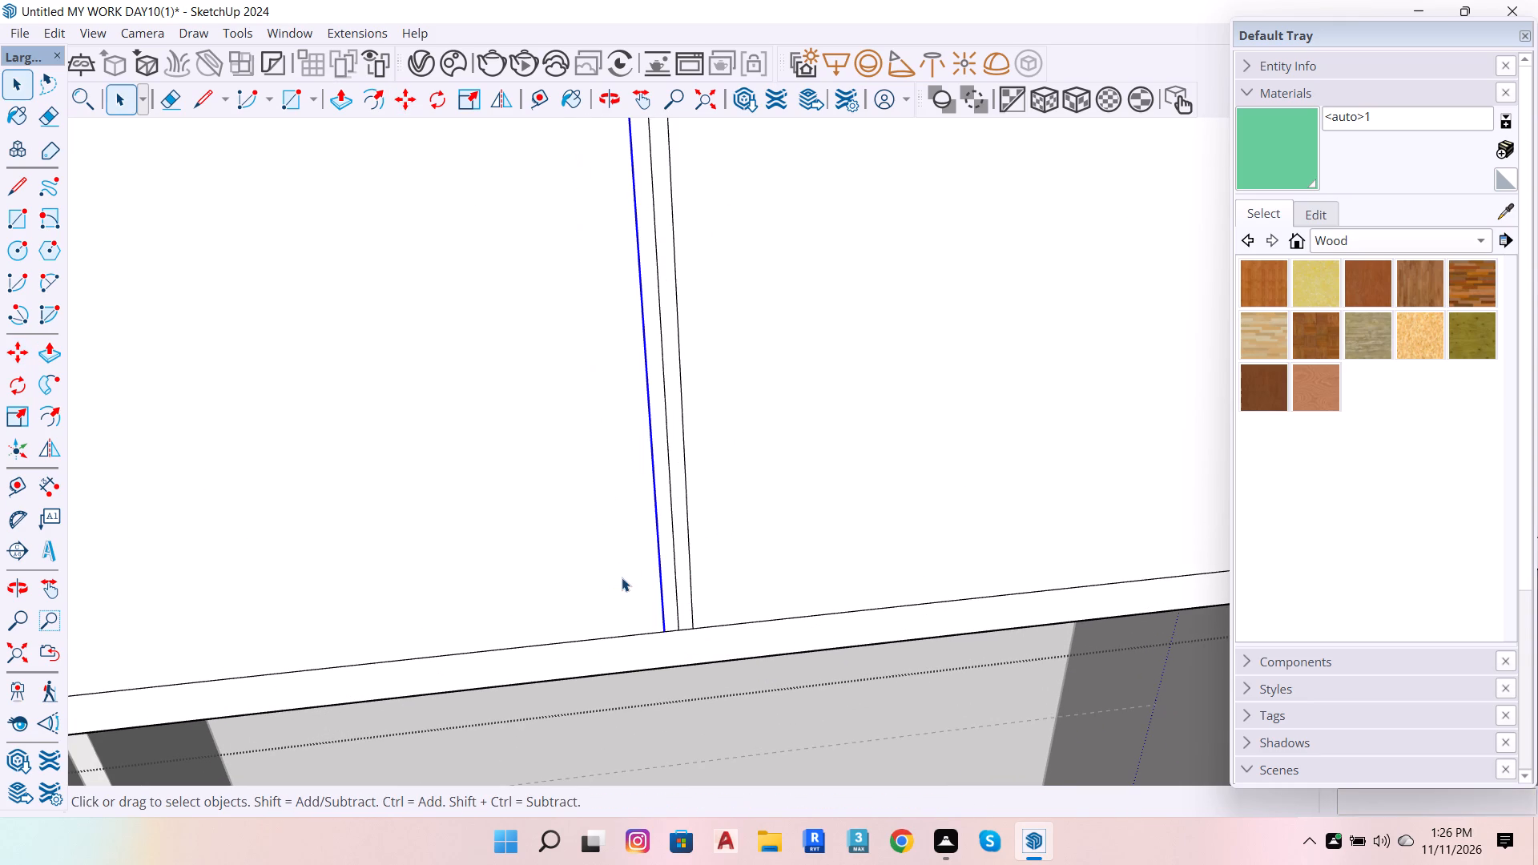
Erase the original centre line between the two copied lines.
{"action": "key", "text": "e"}
{"action": "scroll", "coordinate": [681, 541], "scroll_direction": "up", "scroll_amount": 6}
{"action": "left_click_drag", "start_coordinate": [670, 545], "coordinate": [661, 554]}
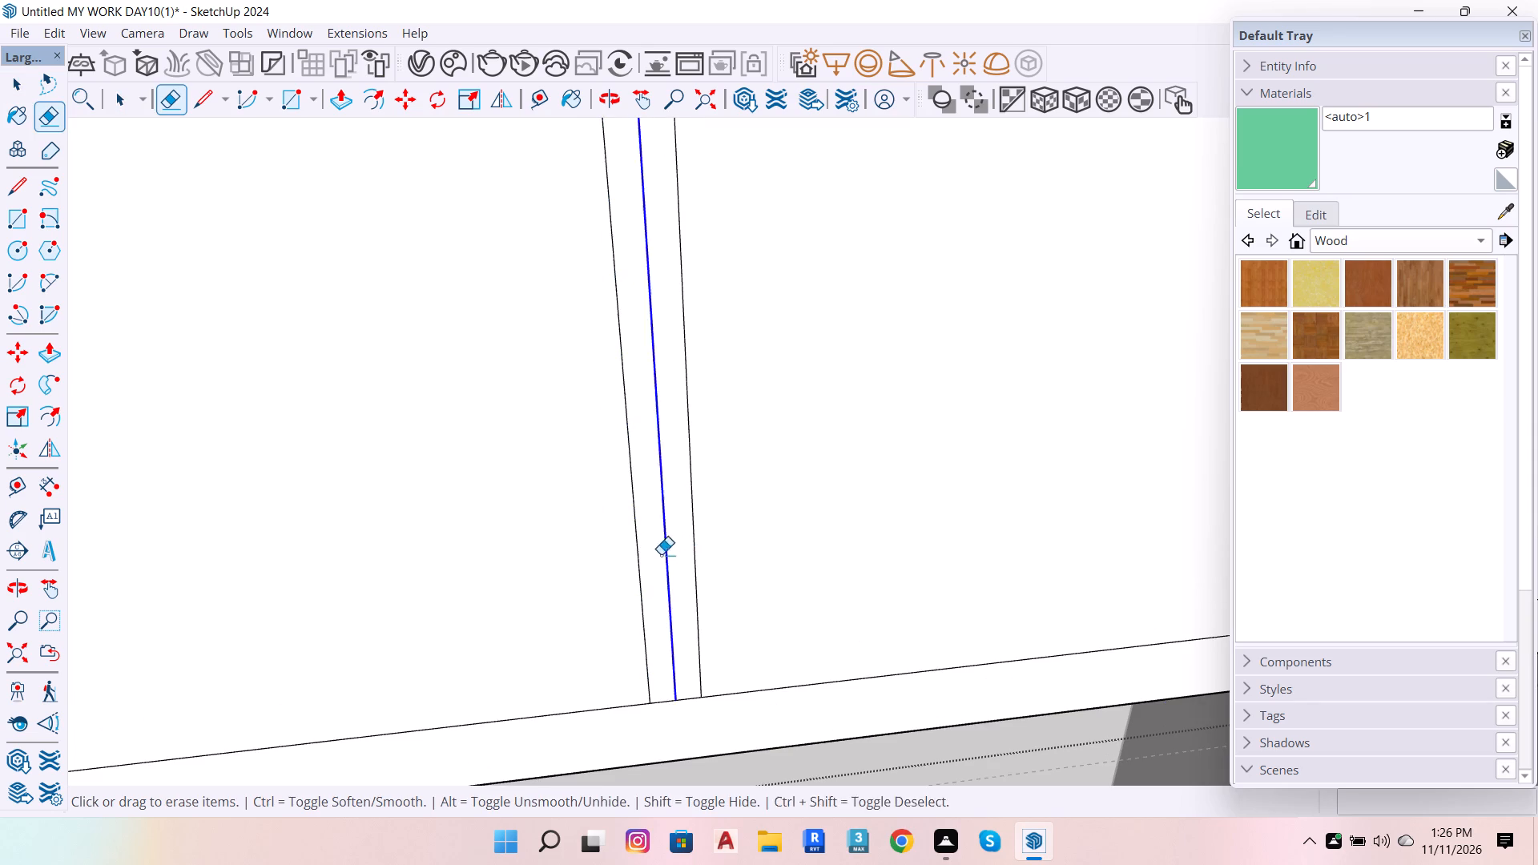
{"action": "left_click_drag", "start_coordinate": [661, 554], "coordinate": [658, 557]}
{"action": "scroll", "coordinate": [706, 582], "scroll_direction": "down", "scroll_amount": 5}
Erase the bottom and top inner outline segments between the two copied lines, along with the inner outline's dimension.
{"action": "scroll", "coordinate": [683, 657], "scroll_direction": "up", "scroll_amount": 8}
{"action": "left_click_drag", "start_coordinate": [683, 657], "coordinate": [684, 665]}
{"action": "scroll", "coordinate": [742, 644], "scroll_direction": "down", "scroll_amount": 8}
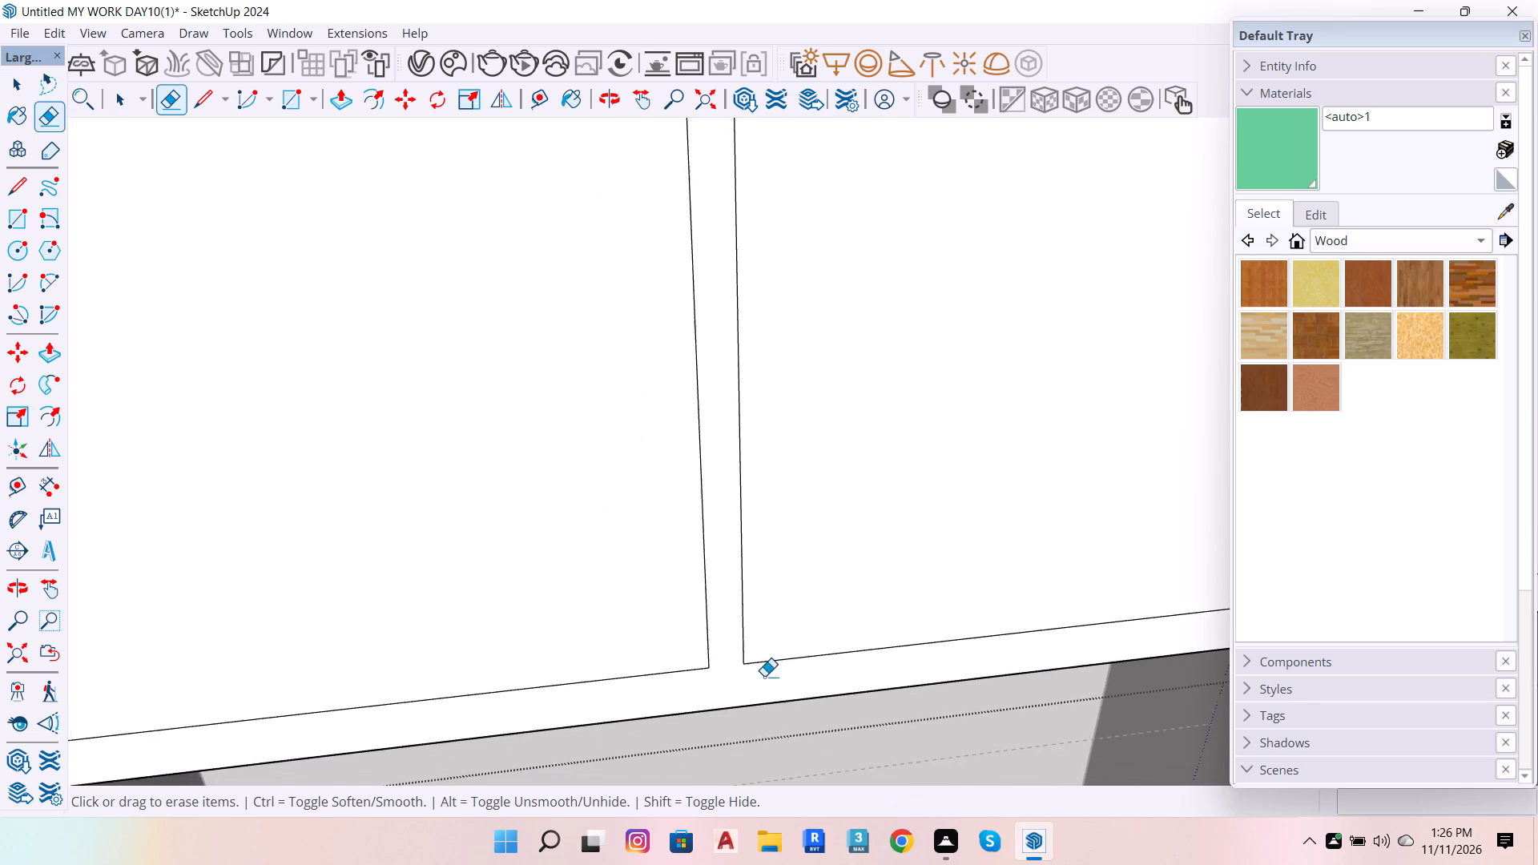
{"action": "scroll", "coordinate": [764, 676], "scroll_direction": "down", "scroll_amount": 20}
{"action": "scroll", "coordinate": [764, 676], "scroll_direction": "down", "scroll_amount": 2}
{"action": "scroll", "coordinate": [726, 501], "scroll_direction": "up", "scroll_amount": 16}
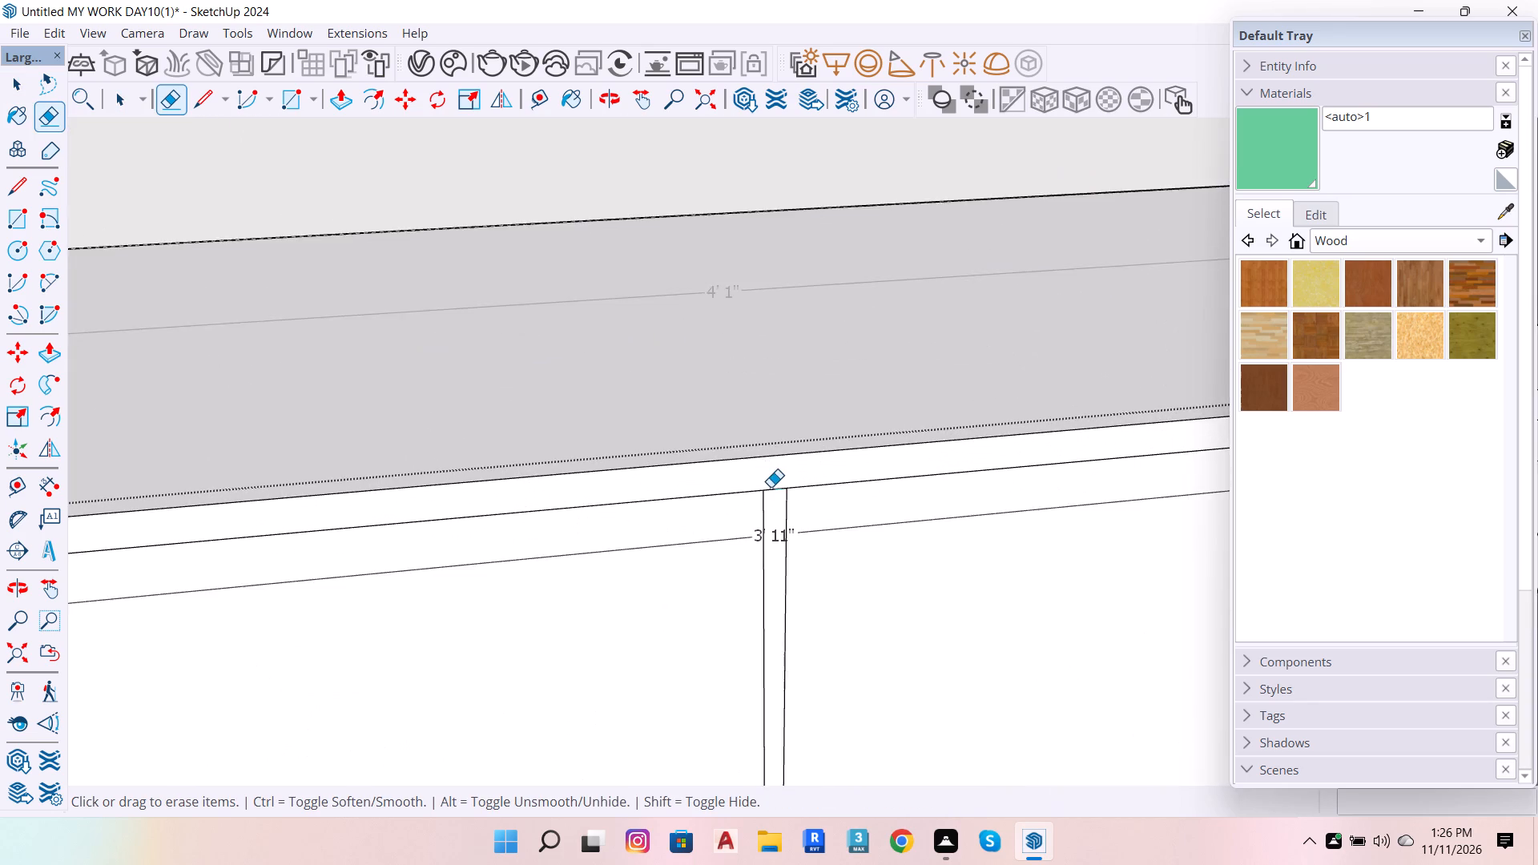
{"action": "scroll", "coordinate": [771, 487], "scroll_direction": "up", "scroll_amount": 5}
{"action": "left_click", "coordinate": [776, 493]}
{"action": "left_click", "coordinate": [779, 488]}
{"action": "left_click_drag", "start_coordinate": [690, 573], "coordinate": [687, 600]}
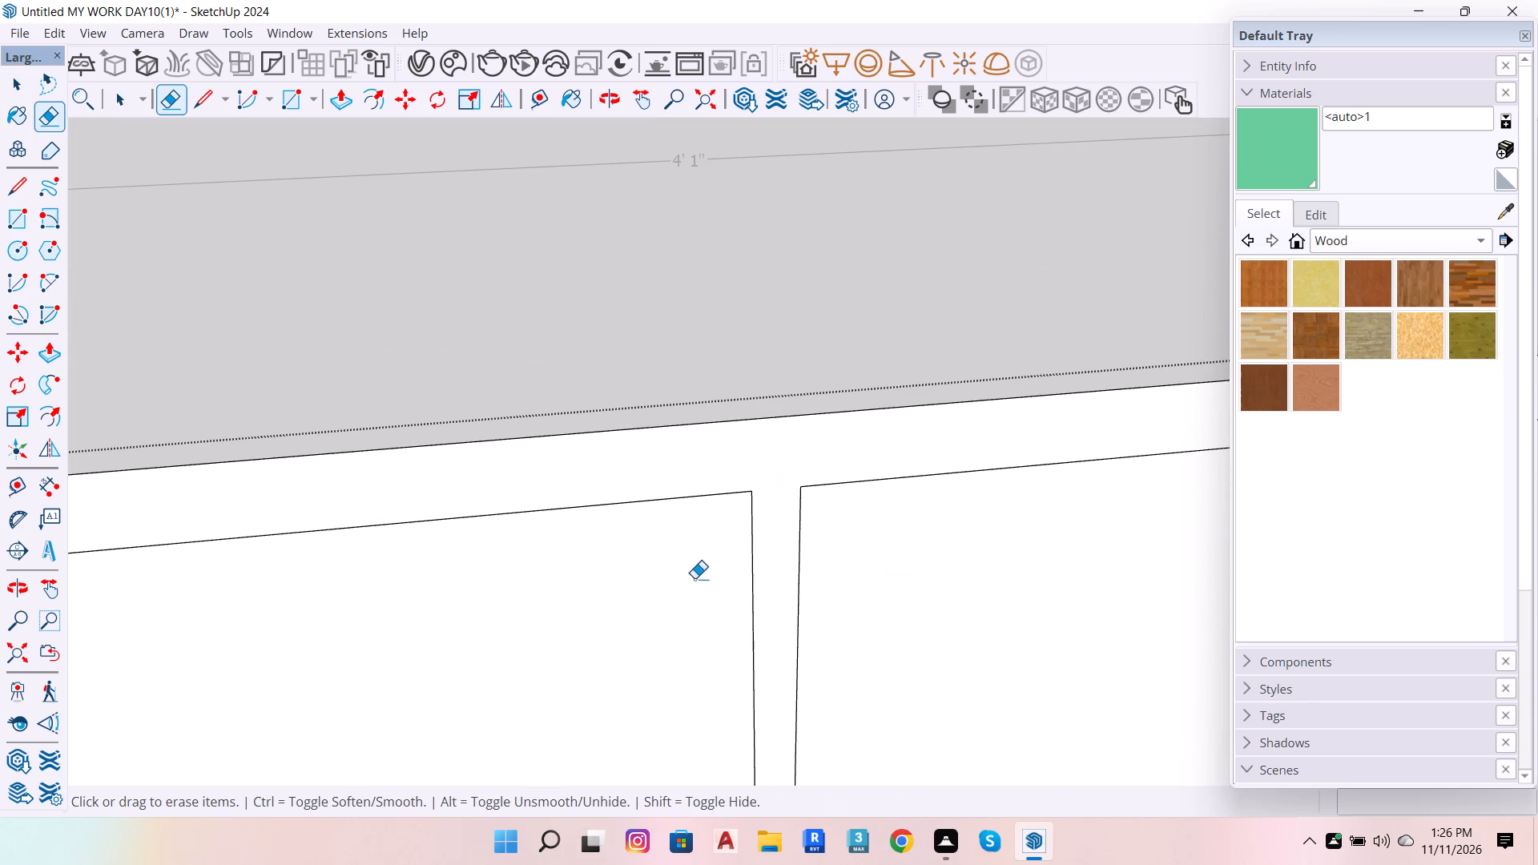
{"action": "scroll", "coordinate": [731, 528], "scroll_direction": "down", "scroll_amount": 13}
{"action": "key", "text": "space"}
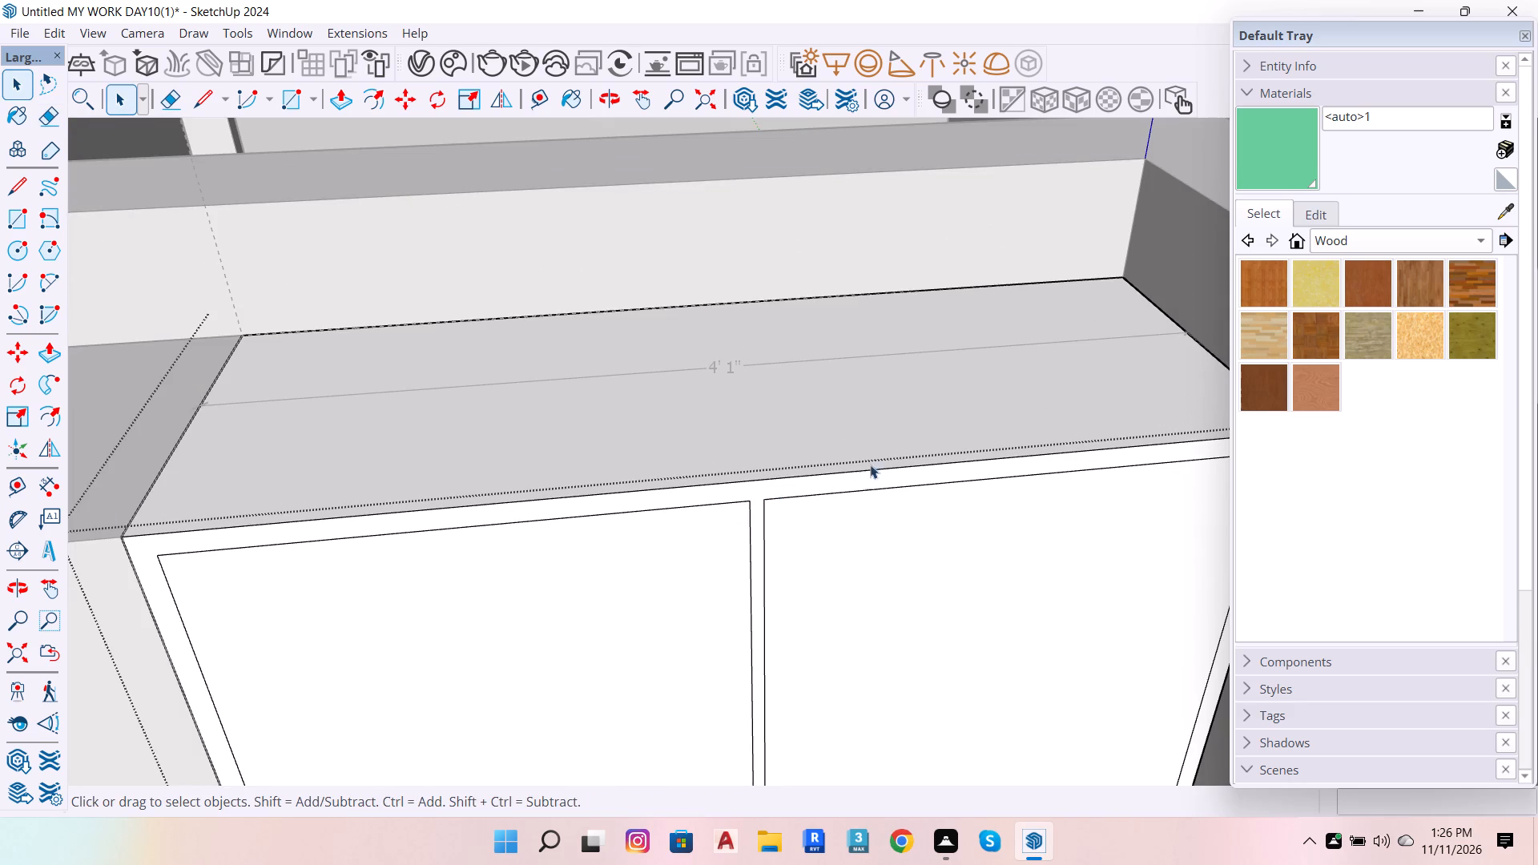
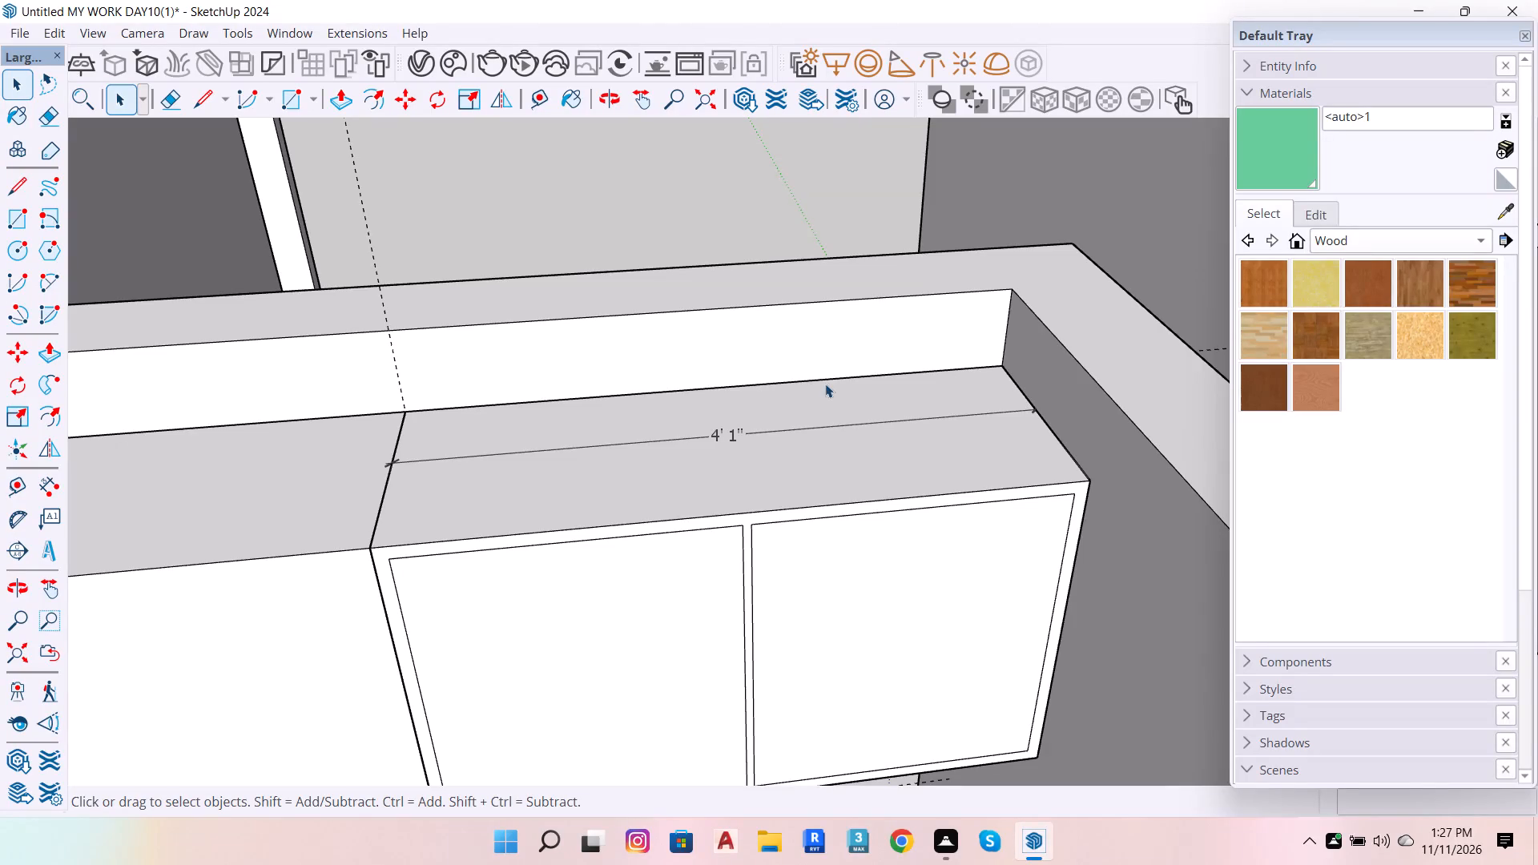
Open the Chaos Cosmos asset browser.
{"action": "left_click", "coordinate": [446, 58]}
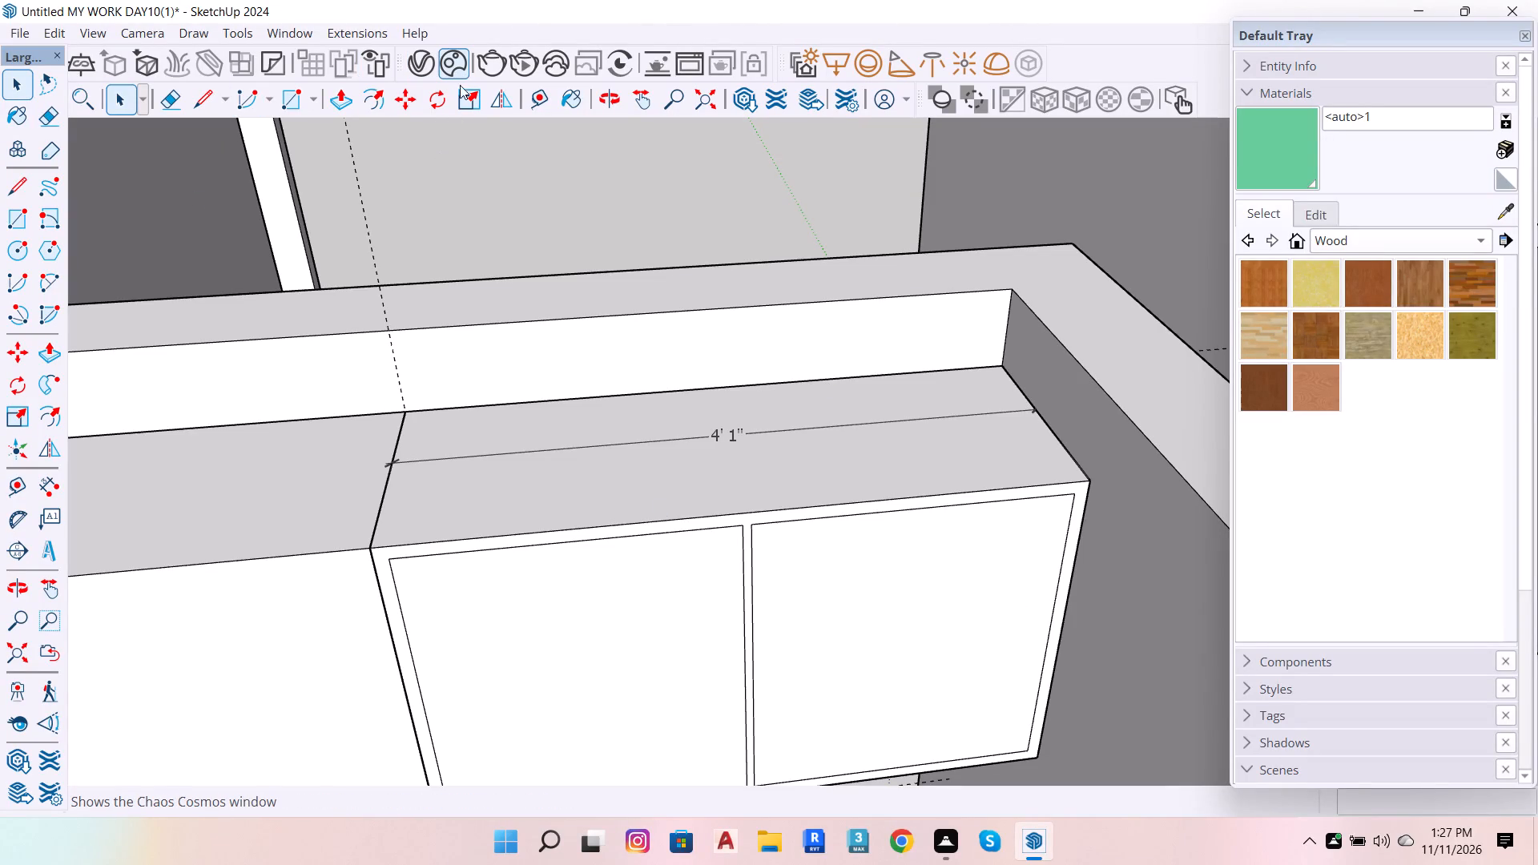
{"action": "double_click", "coordinate": [458, 61]}
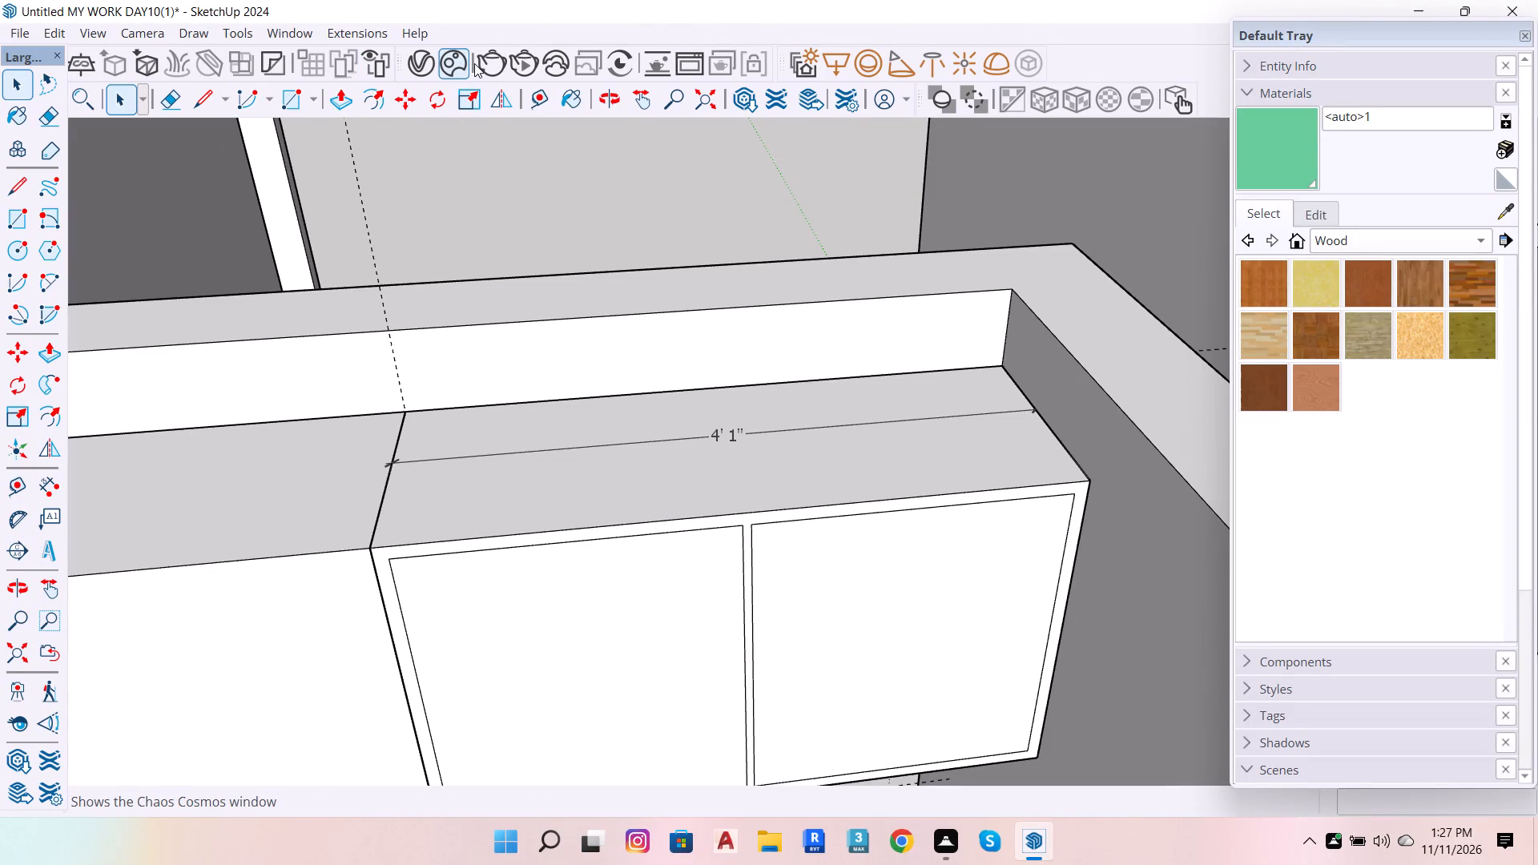
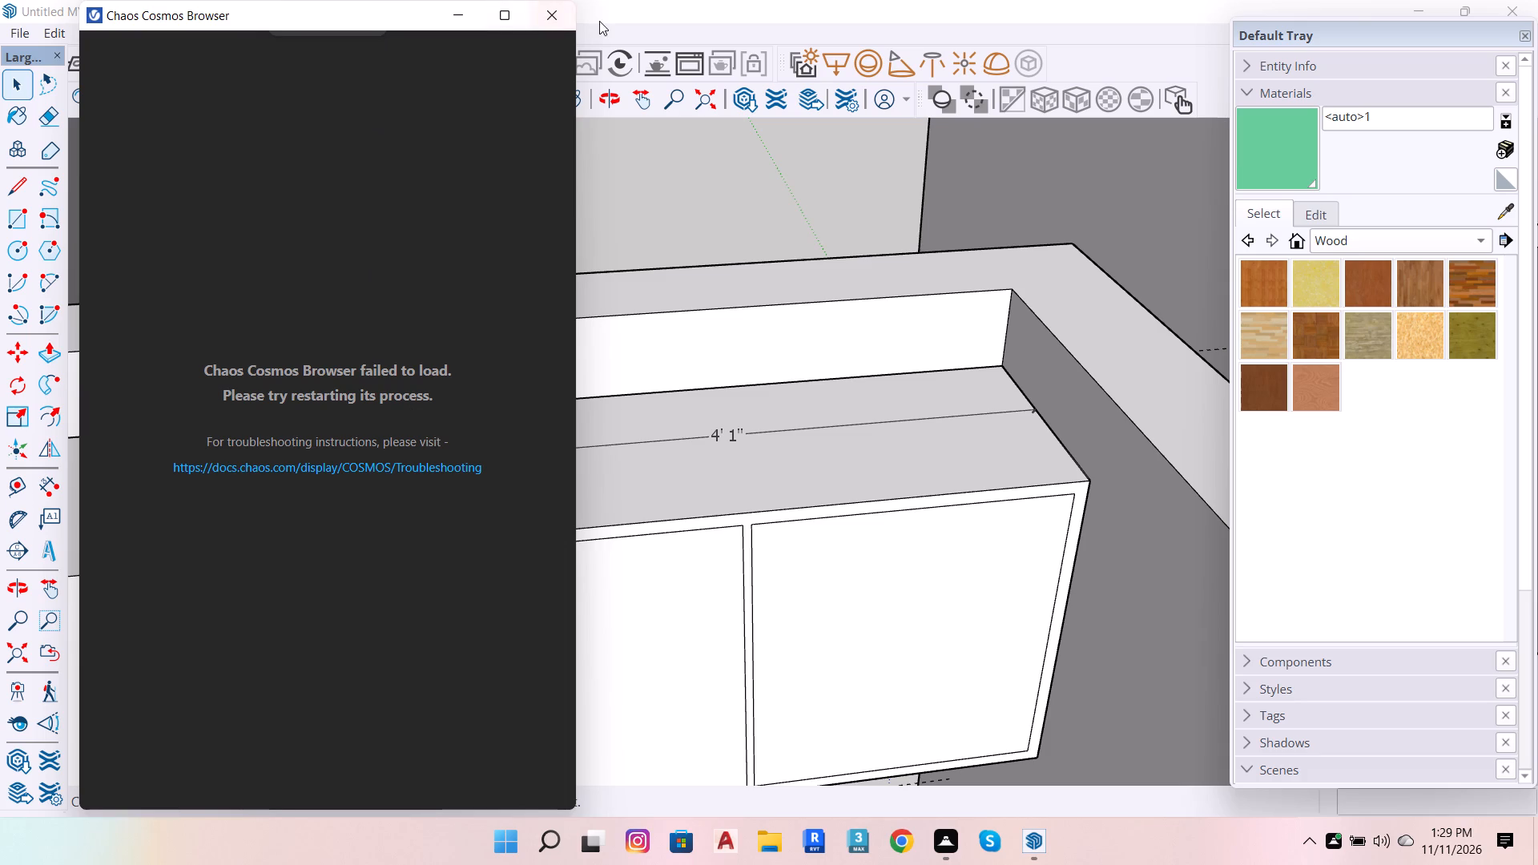
Close the Chaos Cosmos asset browser.
{"action": "left_click", "coordinate": [545, 7]}
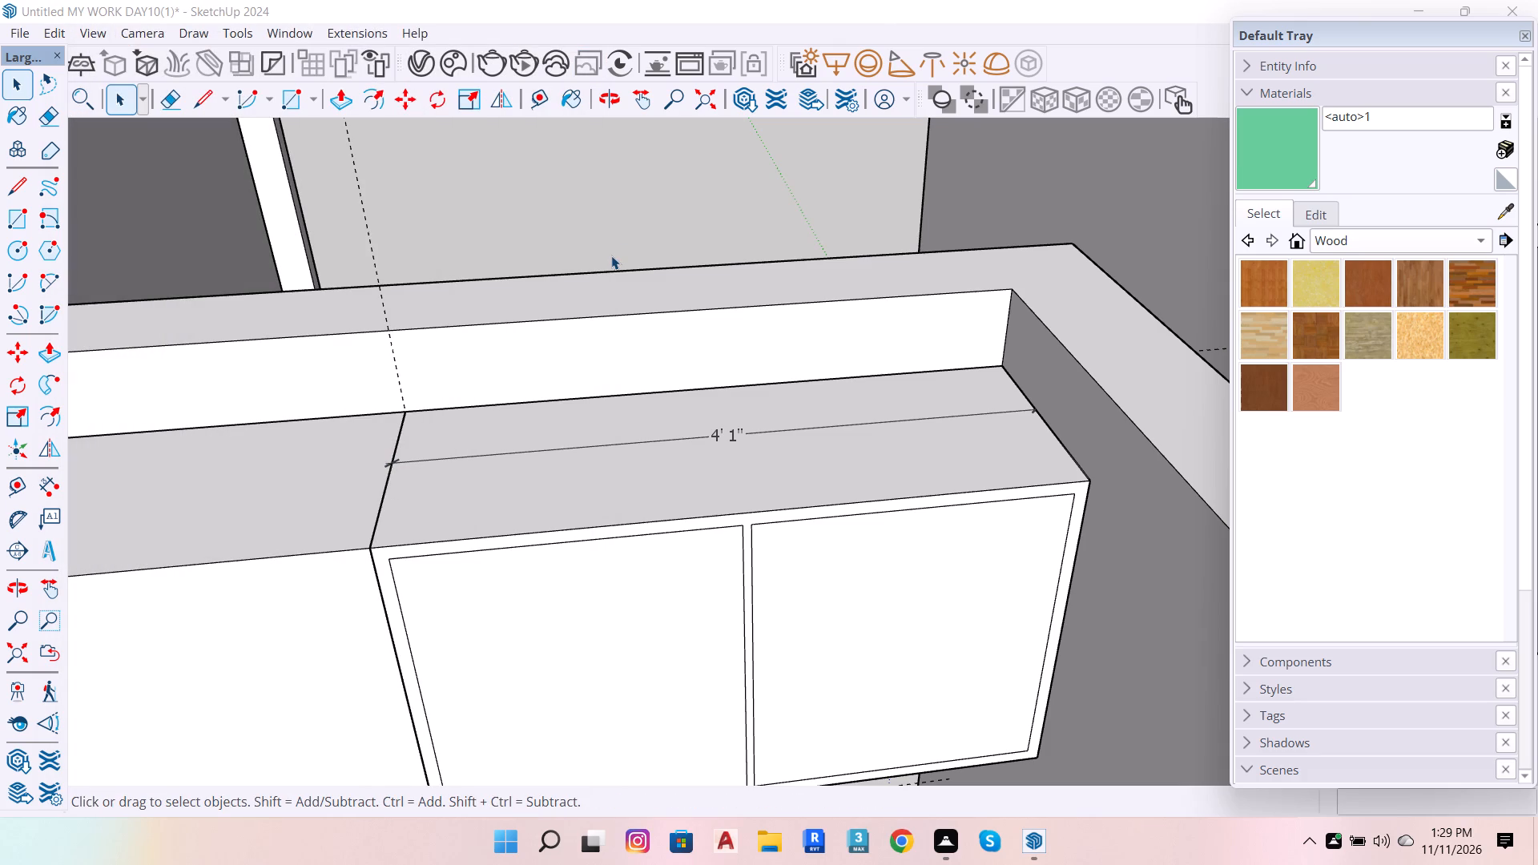
Inside the 4' 1" wall cabinet, add a width dimension to each of the two door panels on its front.
{"action": "scroll", "coordinate": [821, 377], "scroll_direction": "down", "scroll_amount": 5}
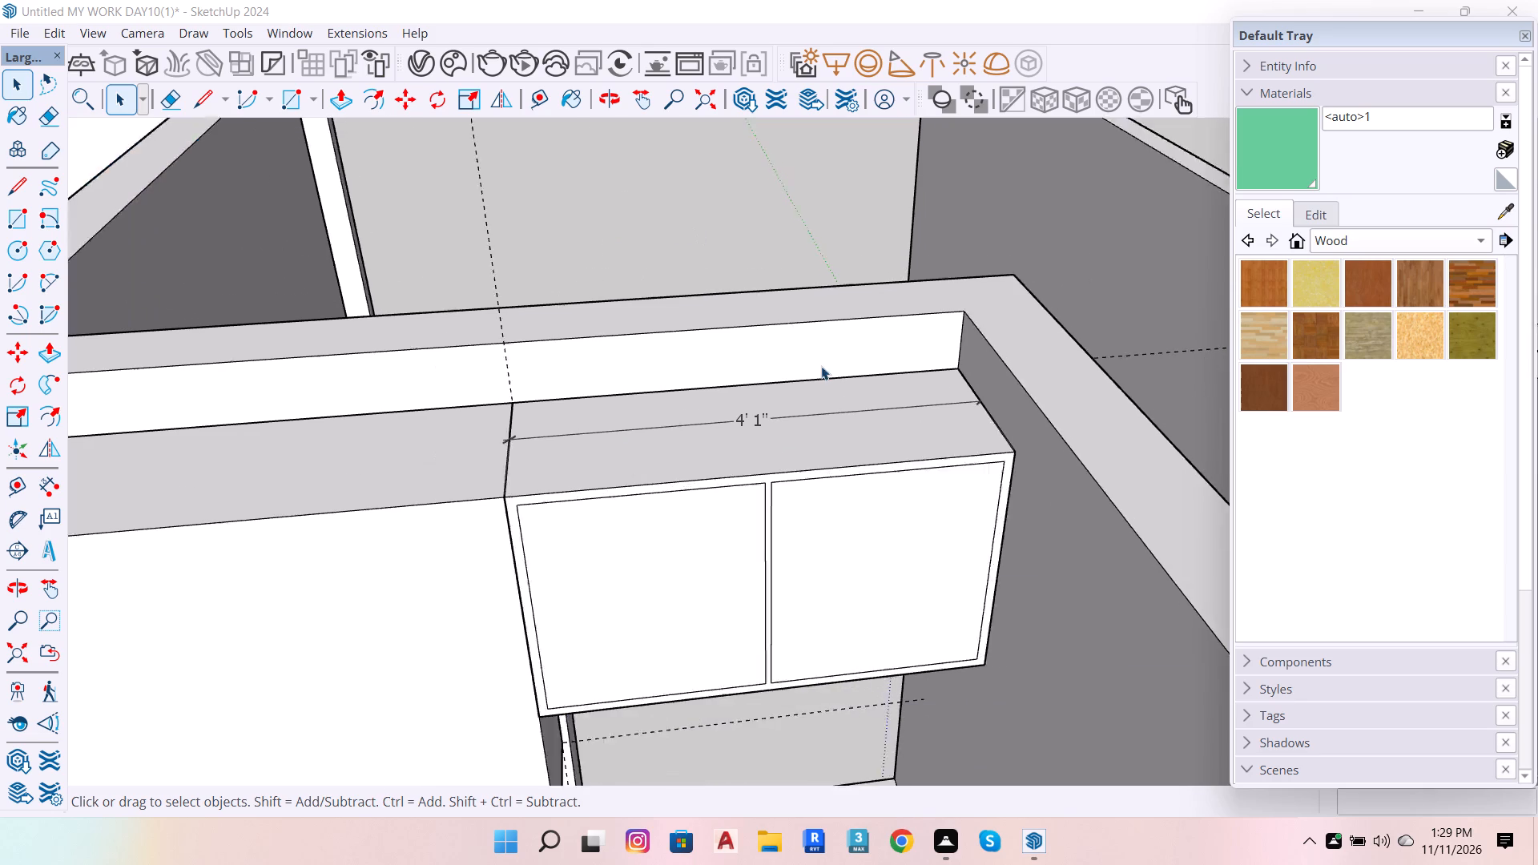
{"action": "scroll", "coordinate": [821, 366], "scroll_direction": "down", "scroll_amount": 2}
{"action": "scroll", "coordinate": [816, 556], "scroll_direction": "up", "scroll_amount": 5}
{"action": "left_click", "coordinate": [759, 400]}
{"action": "double_click", "coordinate": [686, 404]}
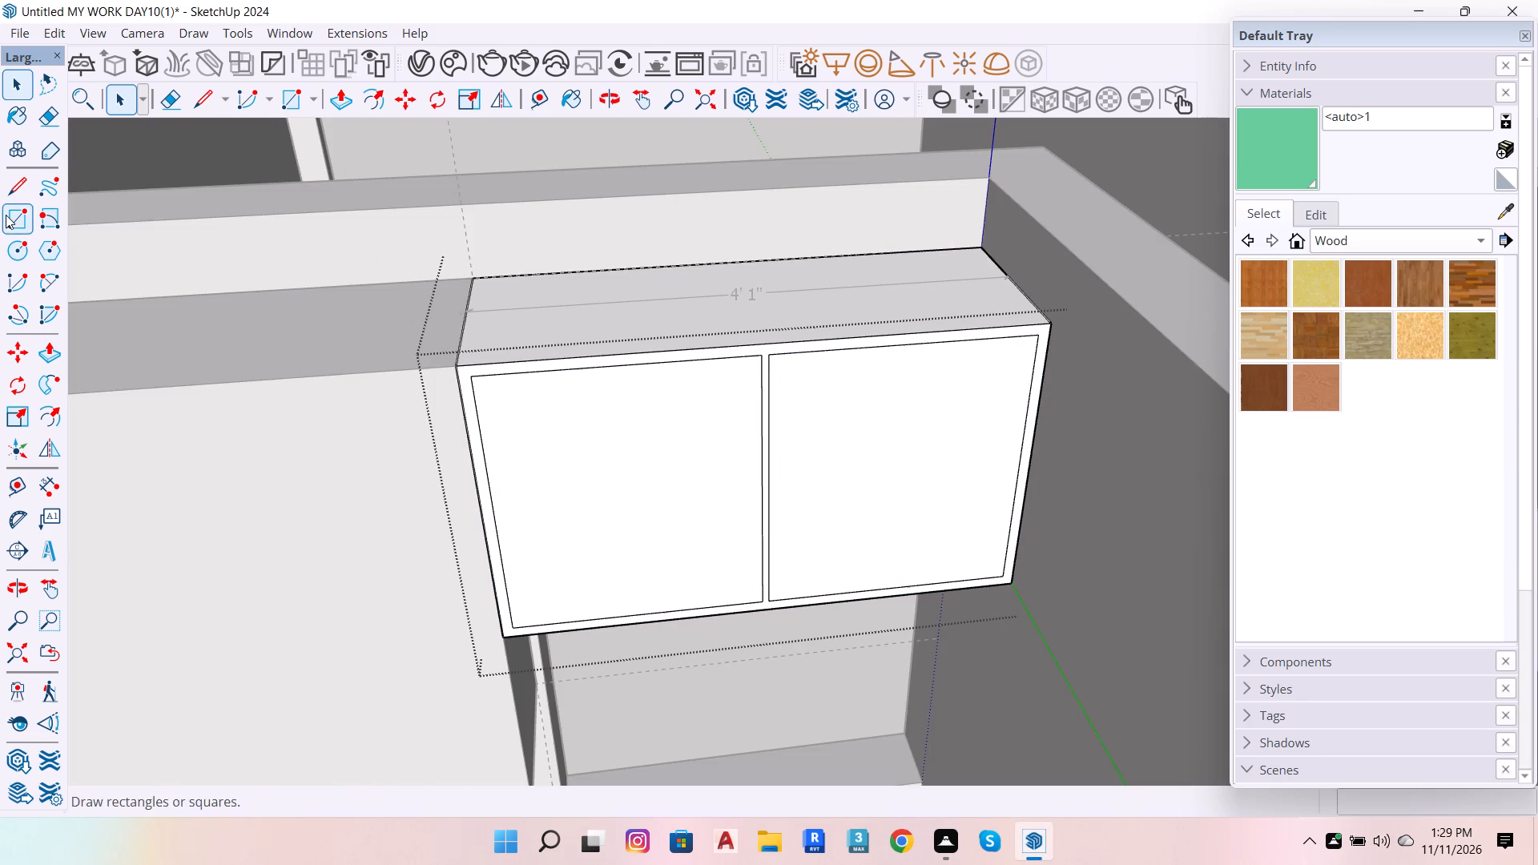
{"action": "left_click", "coordinate": [54, 490]}
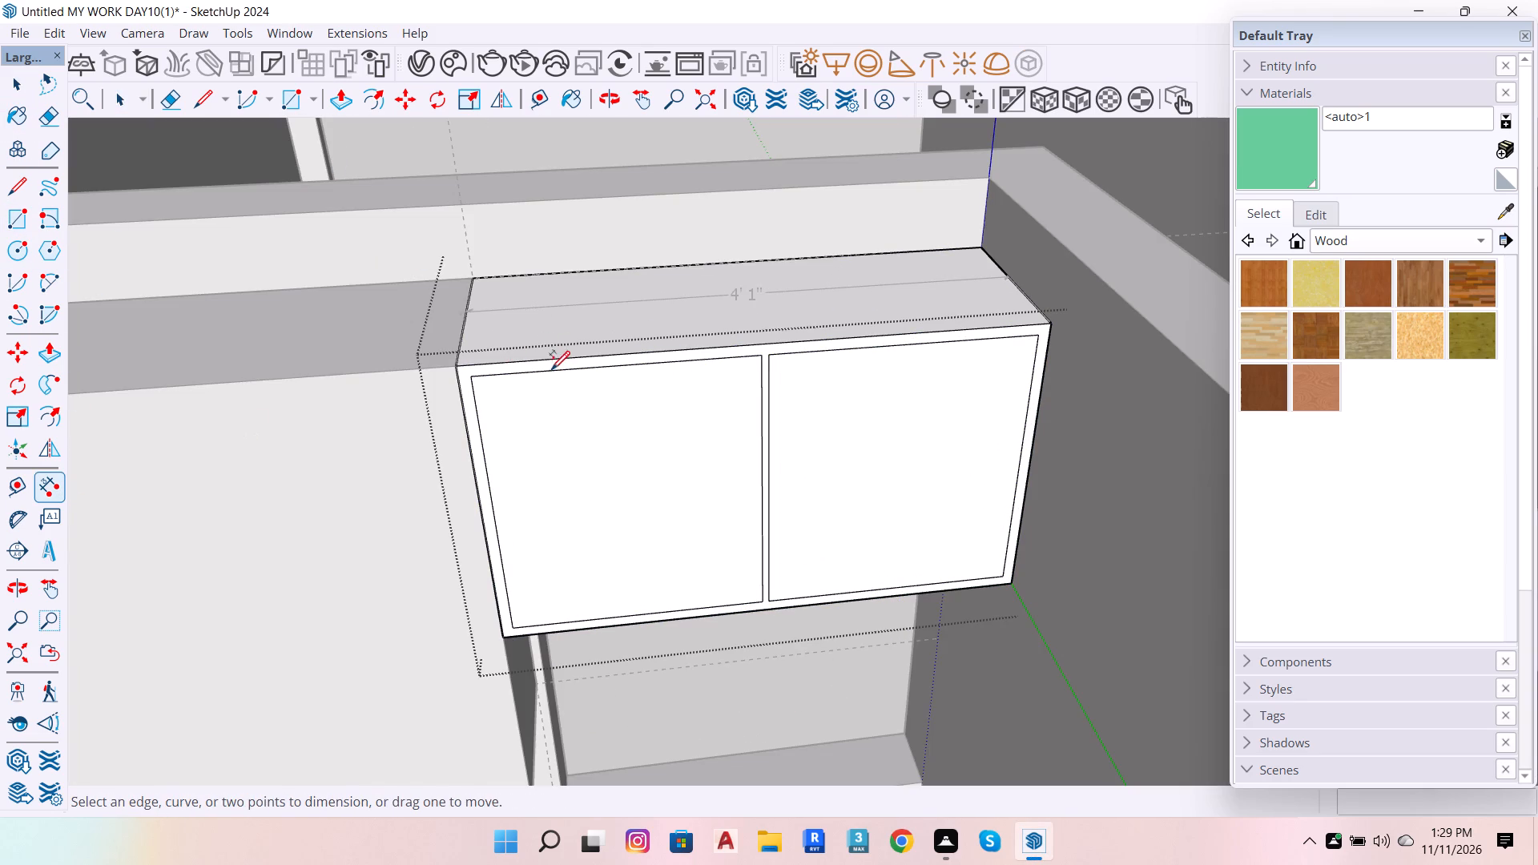
{"action": "left_click", "coordinate": [543, 374]}
{"action": "left_click", "coordinate": [565, 432]}
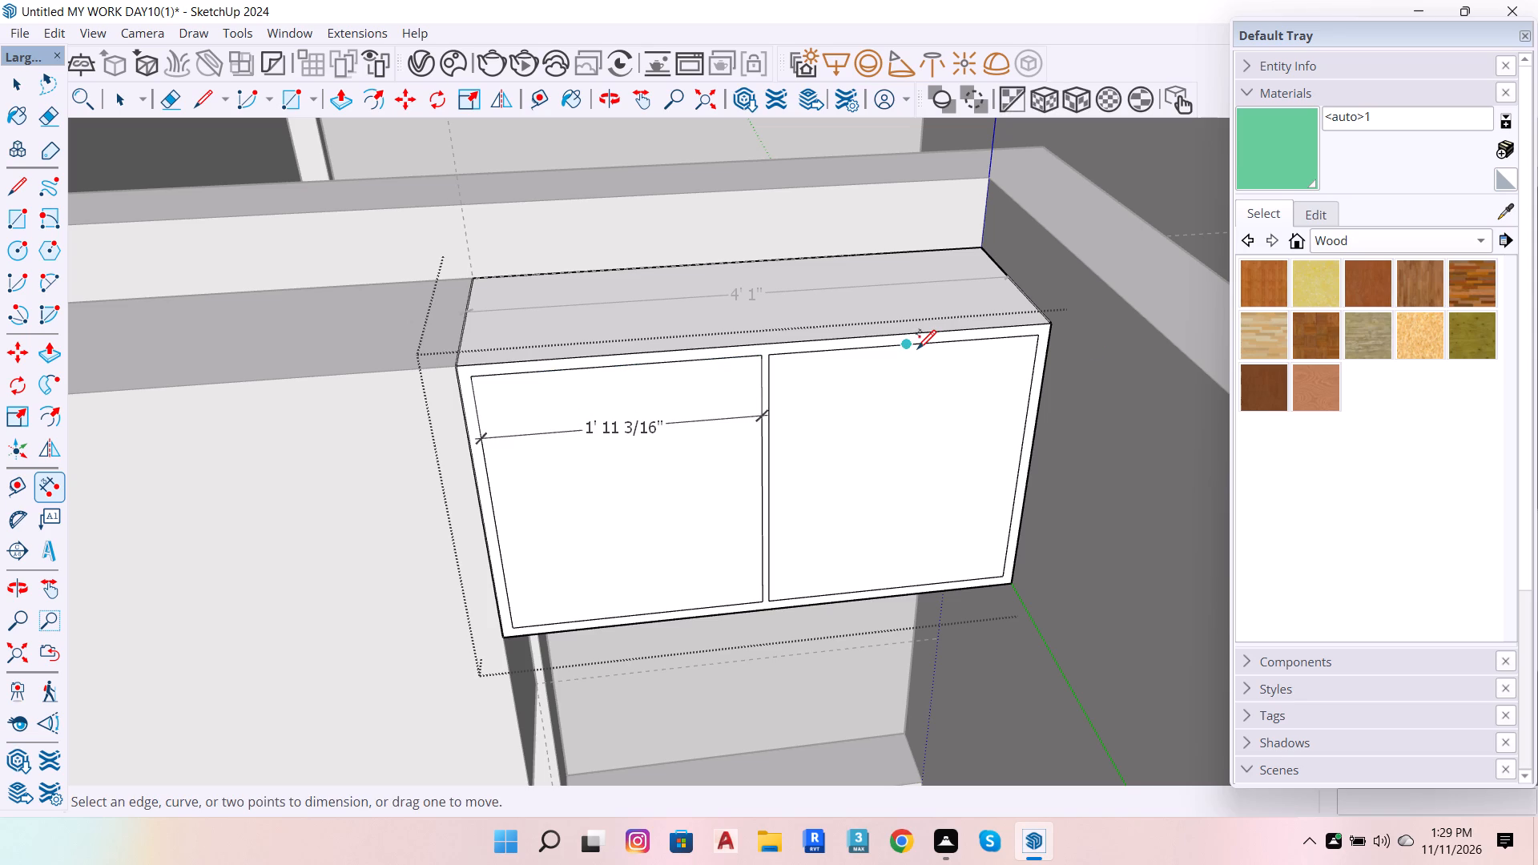
{"action": "left_click", "coordinate": [916, 348]}
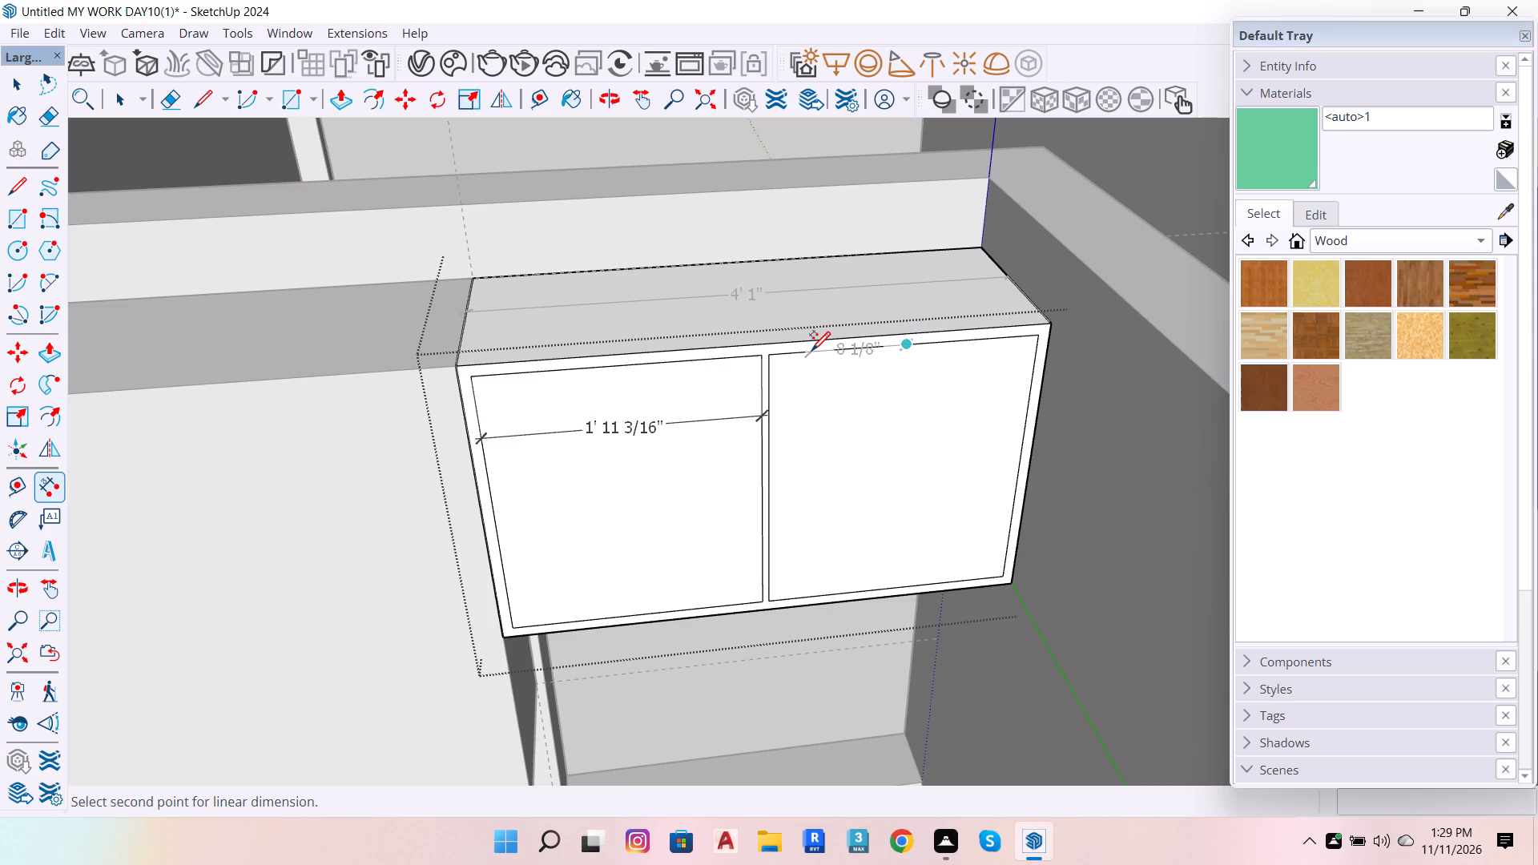
{"action": "key", "text": "space"}
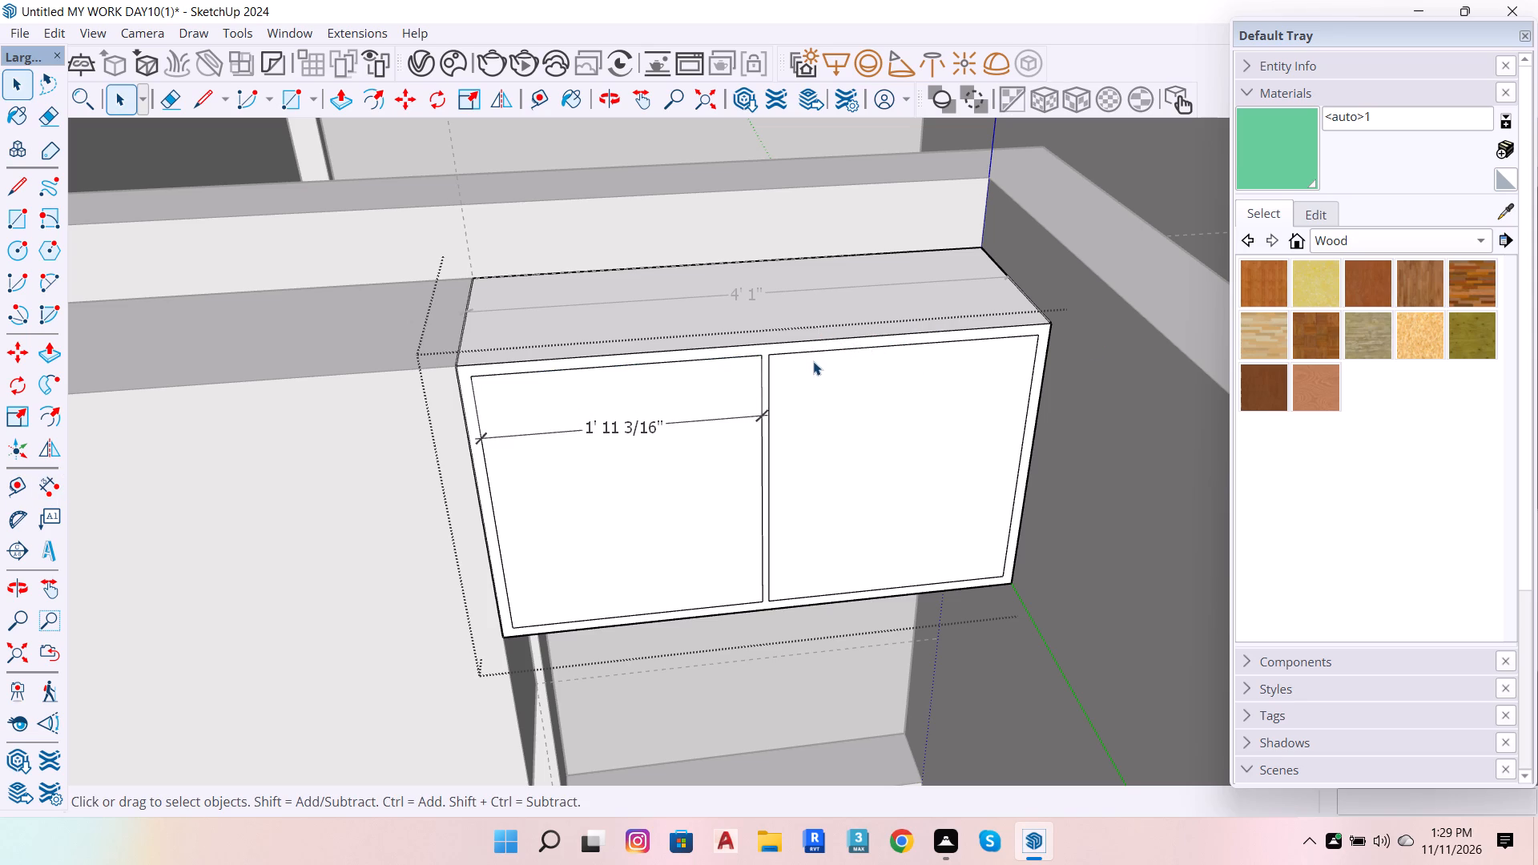
{"action": "left_click", "coordinate": [38, 483]}
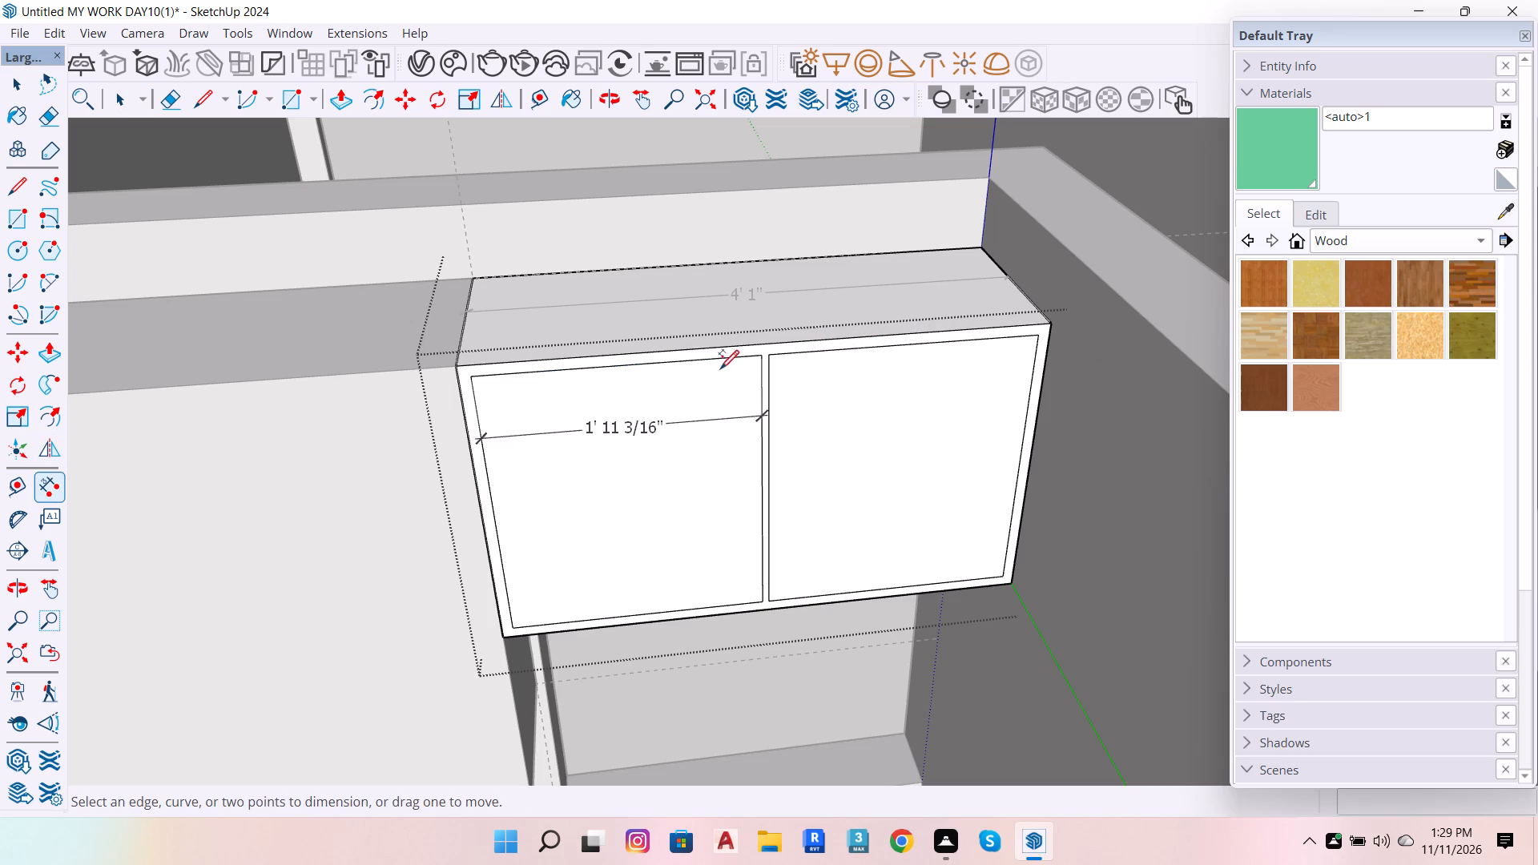
{"action": "left_click", "coordinate": [781, 353]}
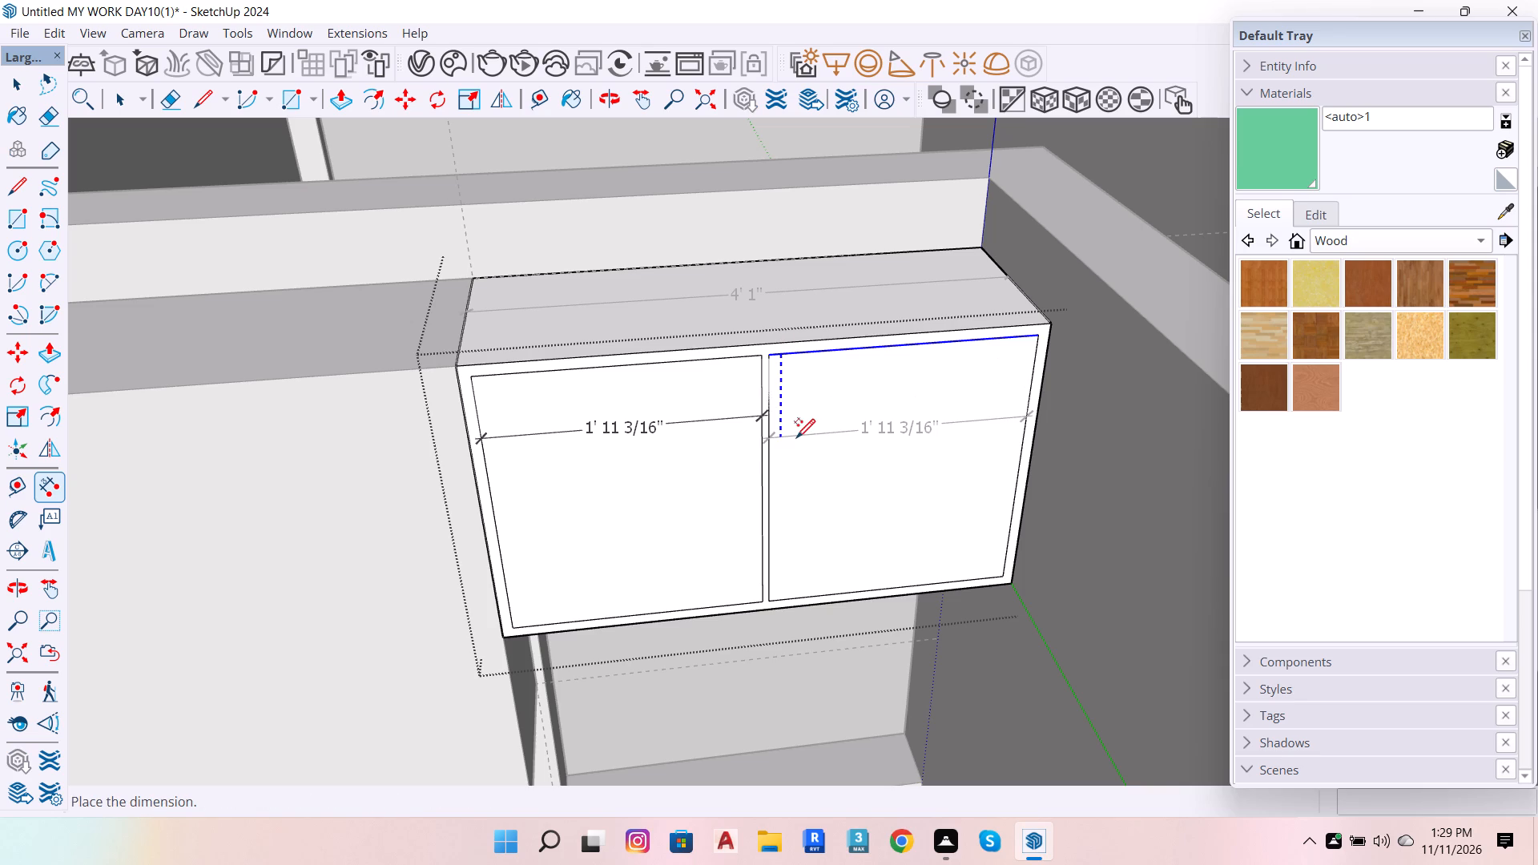
{"action": "left_click", "coordinate": [767, 415]}
{"action": "scroll", "coordinate": [847, 374], "scroll_direction": "down", "scroll_amount": 7}
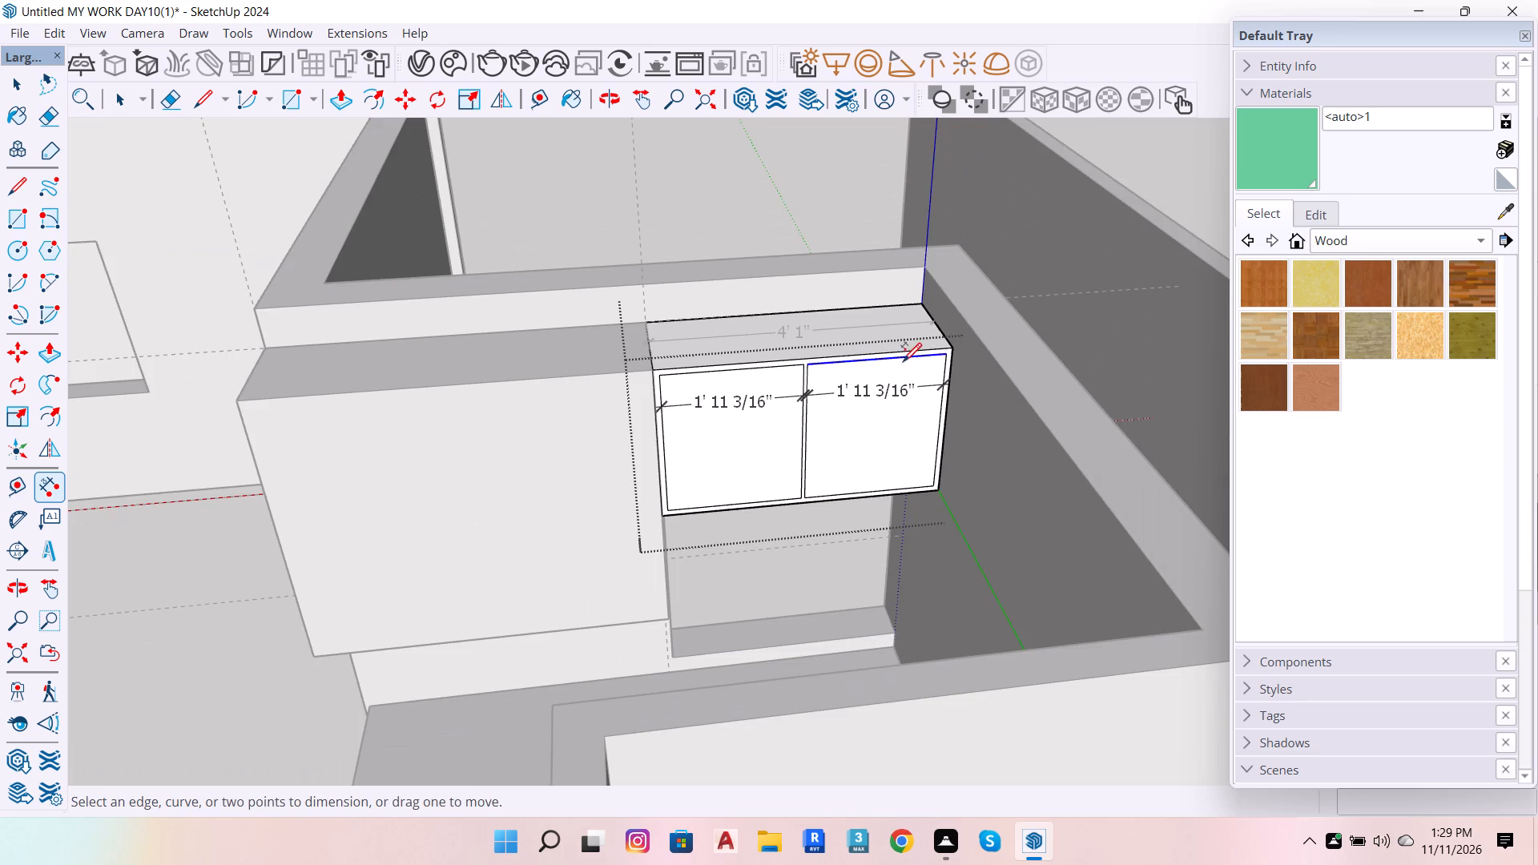
{"action": "key", "text": "c"}
{"action": "scroll", "coordinate": [773, 332], "scroll_direction": "down", "scroll_amount": 4}
{"action": "key", "text": "space"}
Offset the front face outline of the larger adjoining cabinet inward by 1 inch to form a door frame border.
{"action": "scroll", "coordinate": [599, 415], "scroll_direction": "up", "scroll_amount": 5}
{"action": "double_click", "coordinate": [595, 407]}
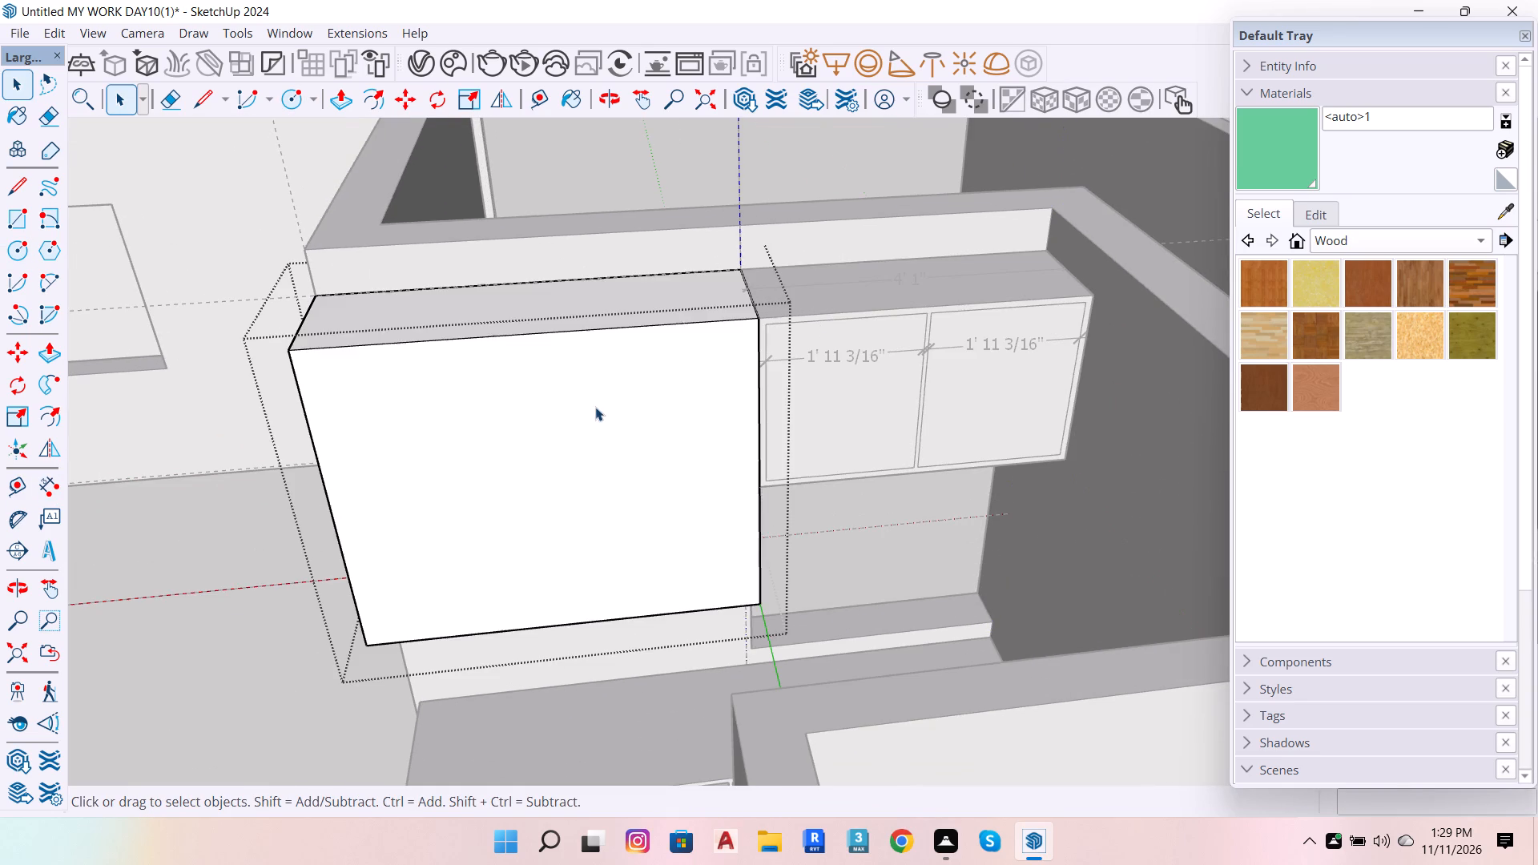
{"action": "left_click", "coordinate": [595, 406]}
{"action": "double_click", "coordinate": [603, 437]}
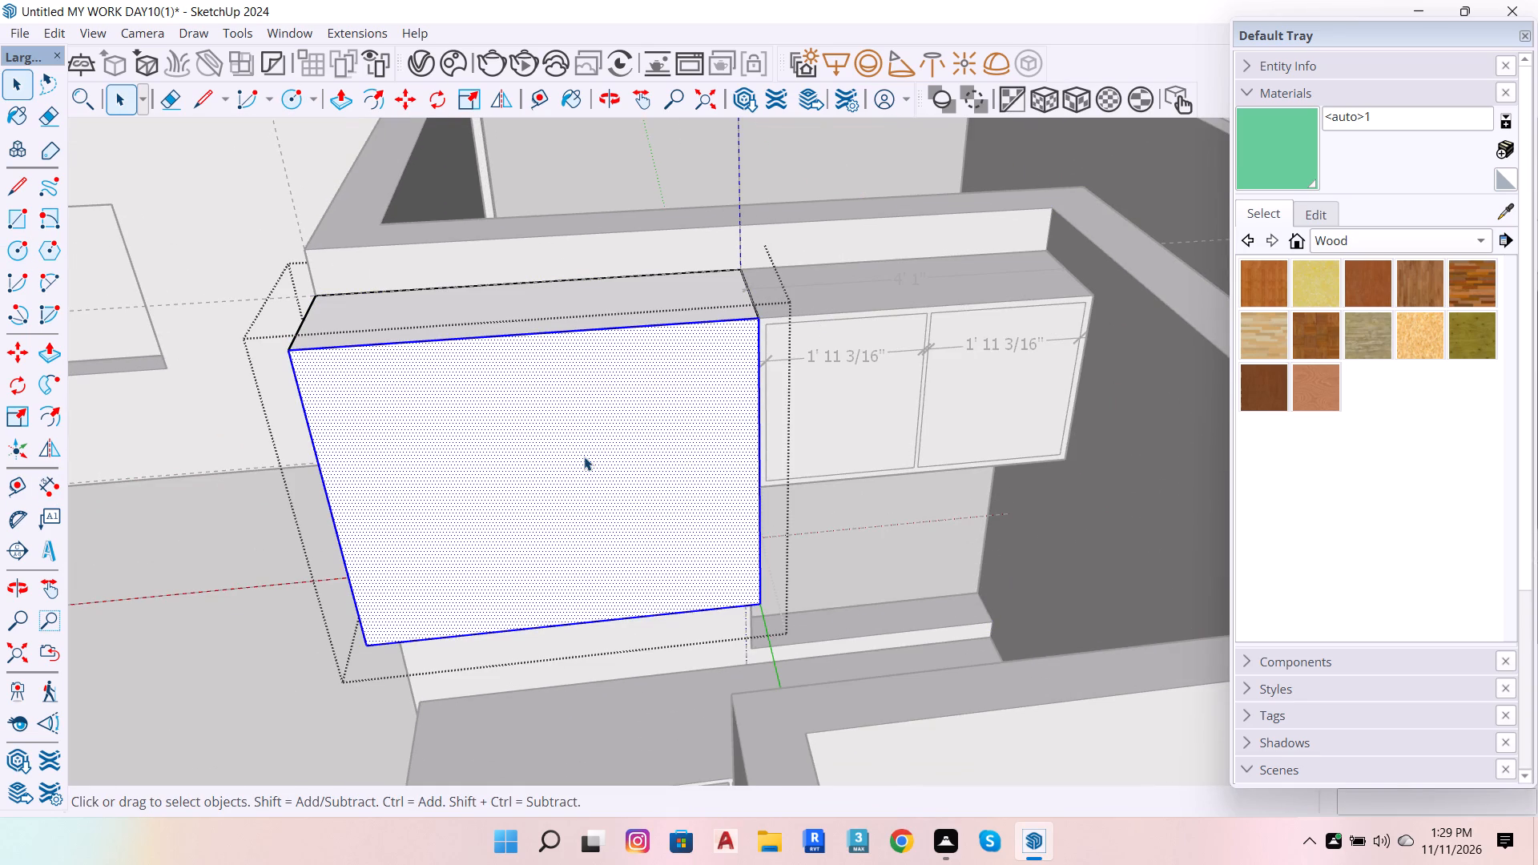
{"action": "key", "text": "f"}
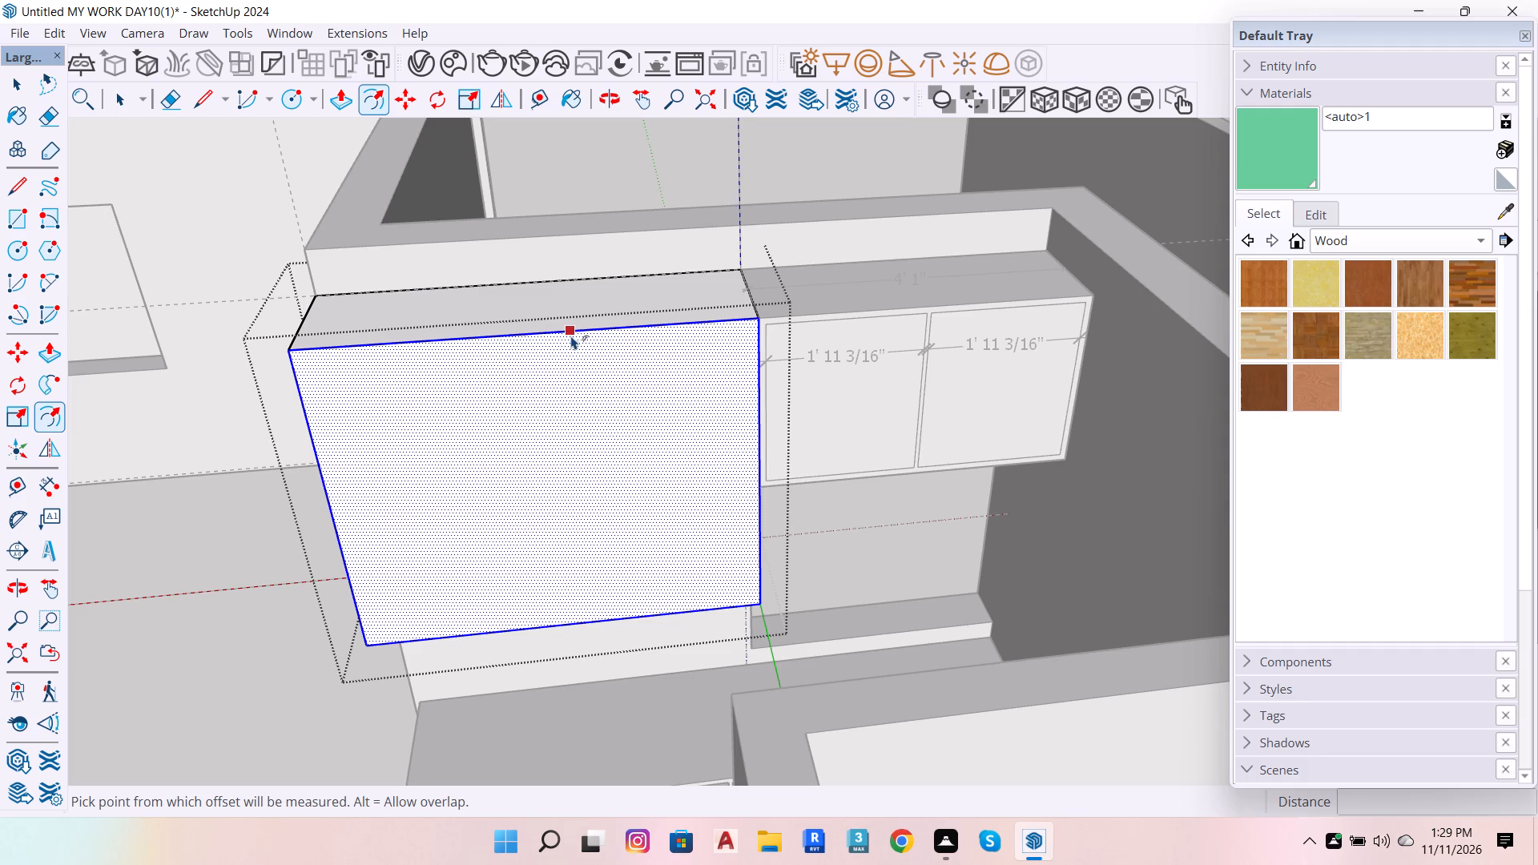
{"action": "left_click", "coordinate": [571, 336]}
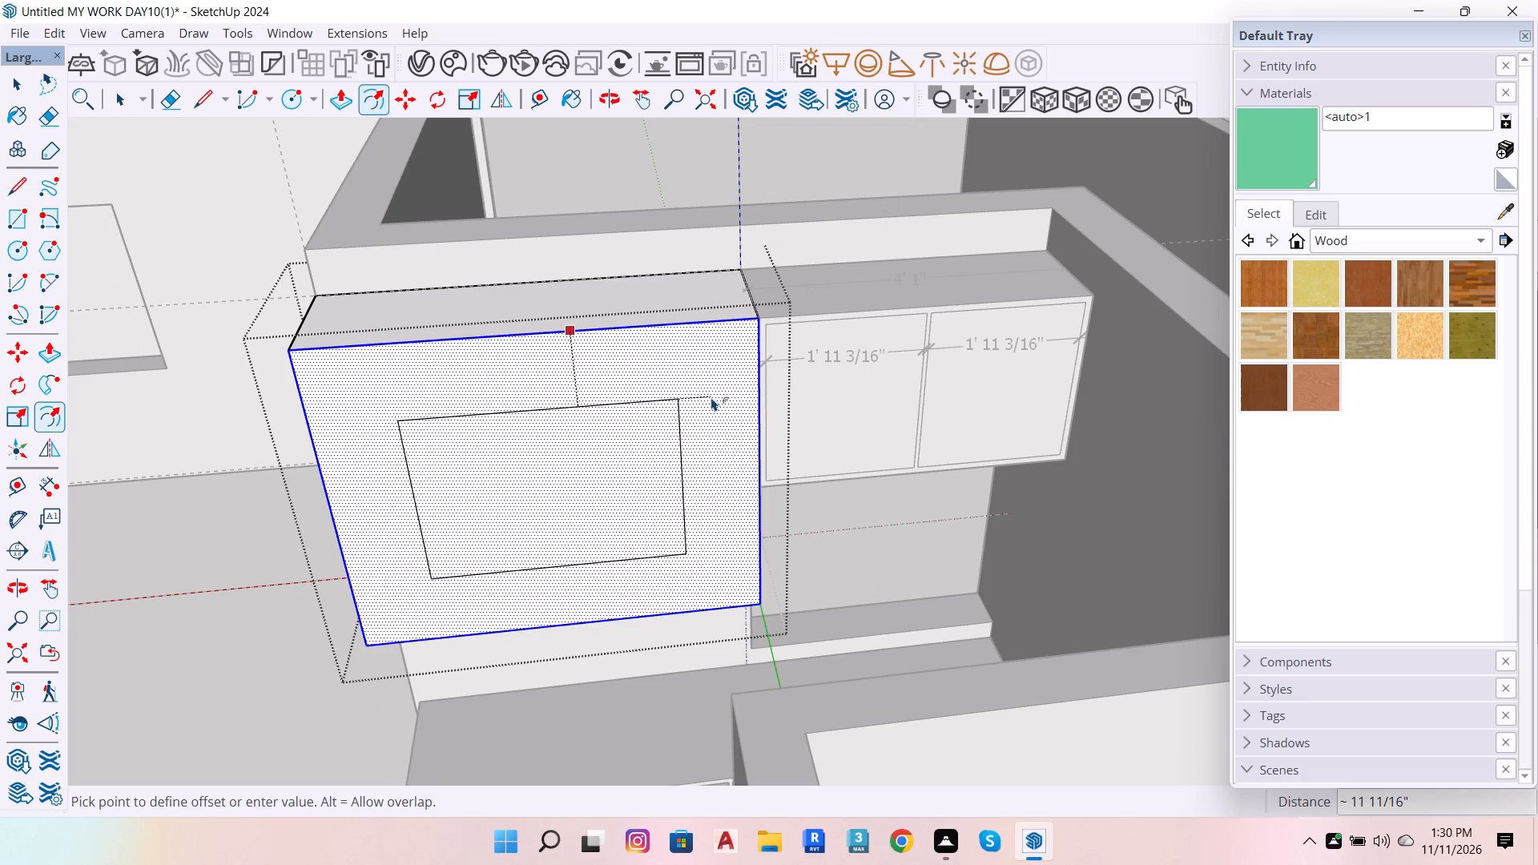
{"action": "key", "text": "1"}
{"action": "key", "text": "Return"}
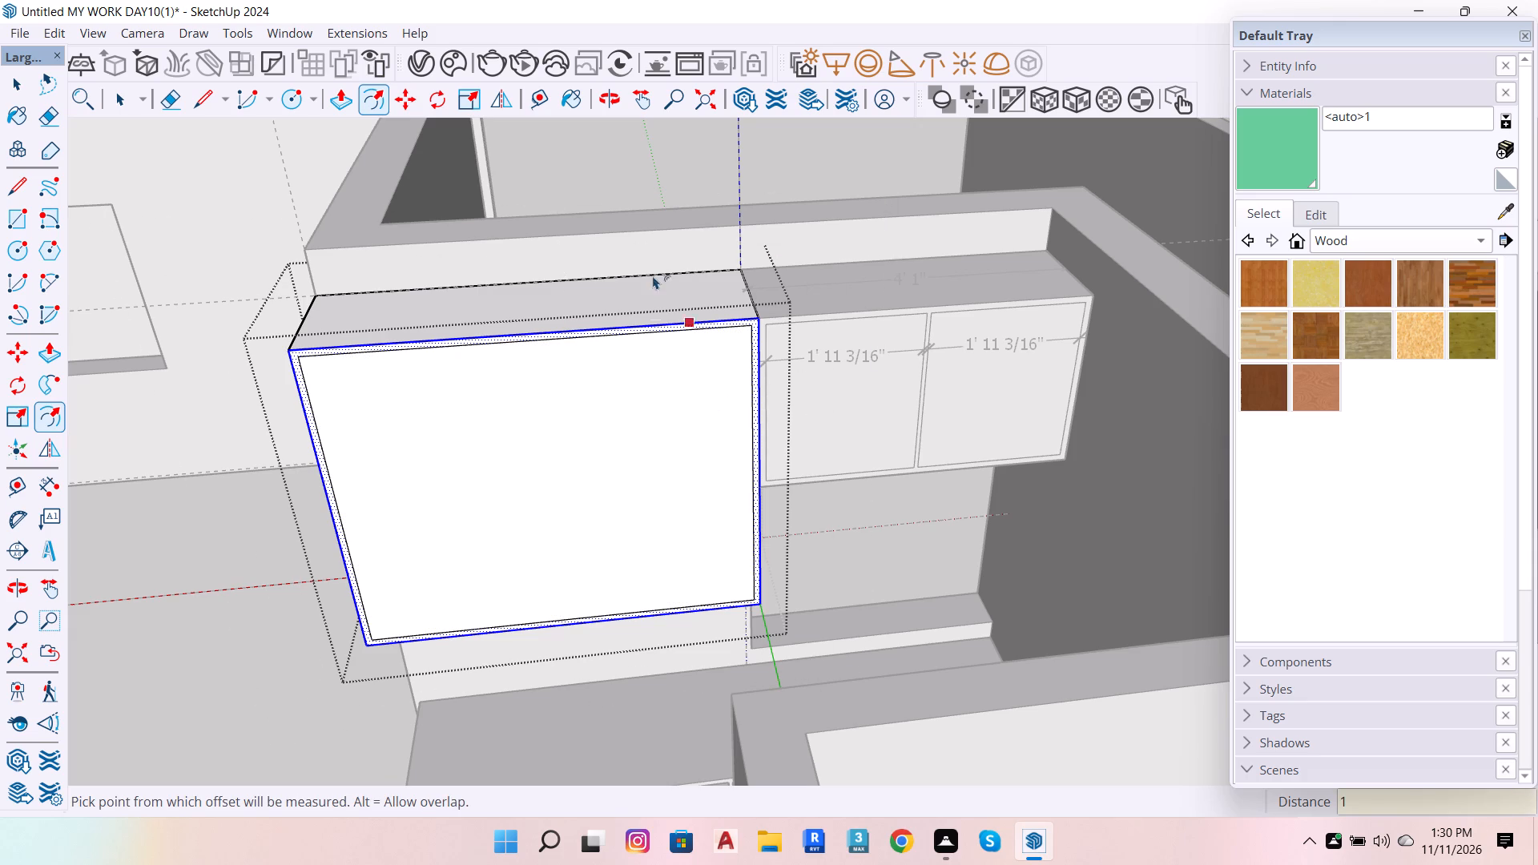
{"action": "key", "text": "space"}
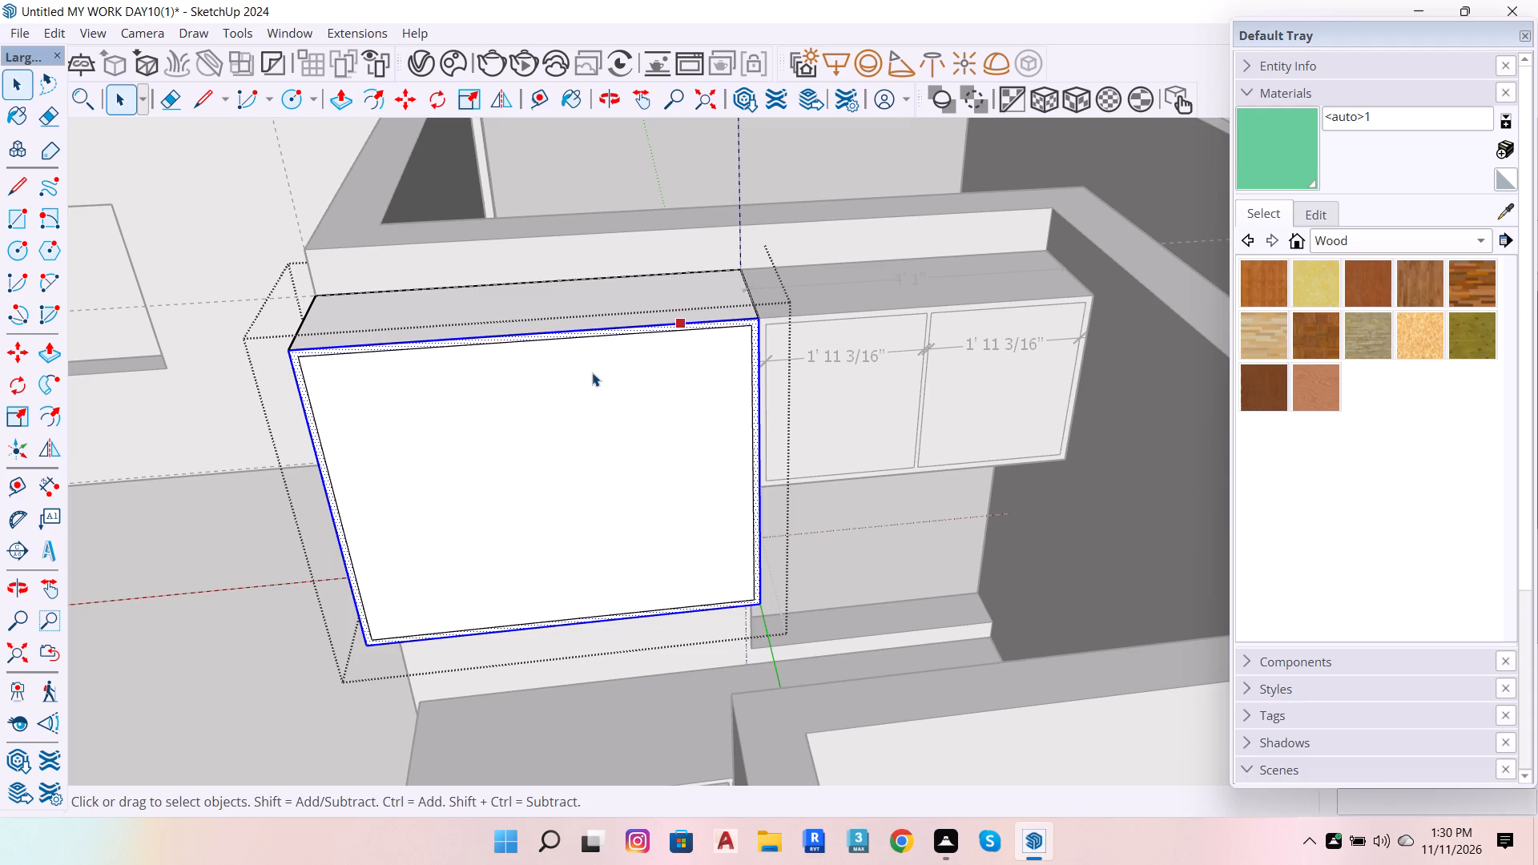
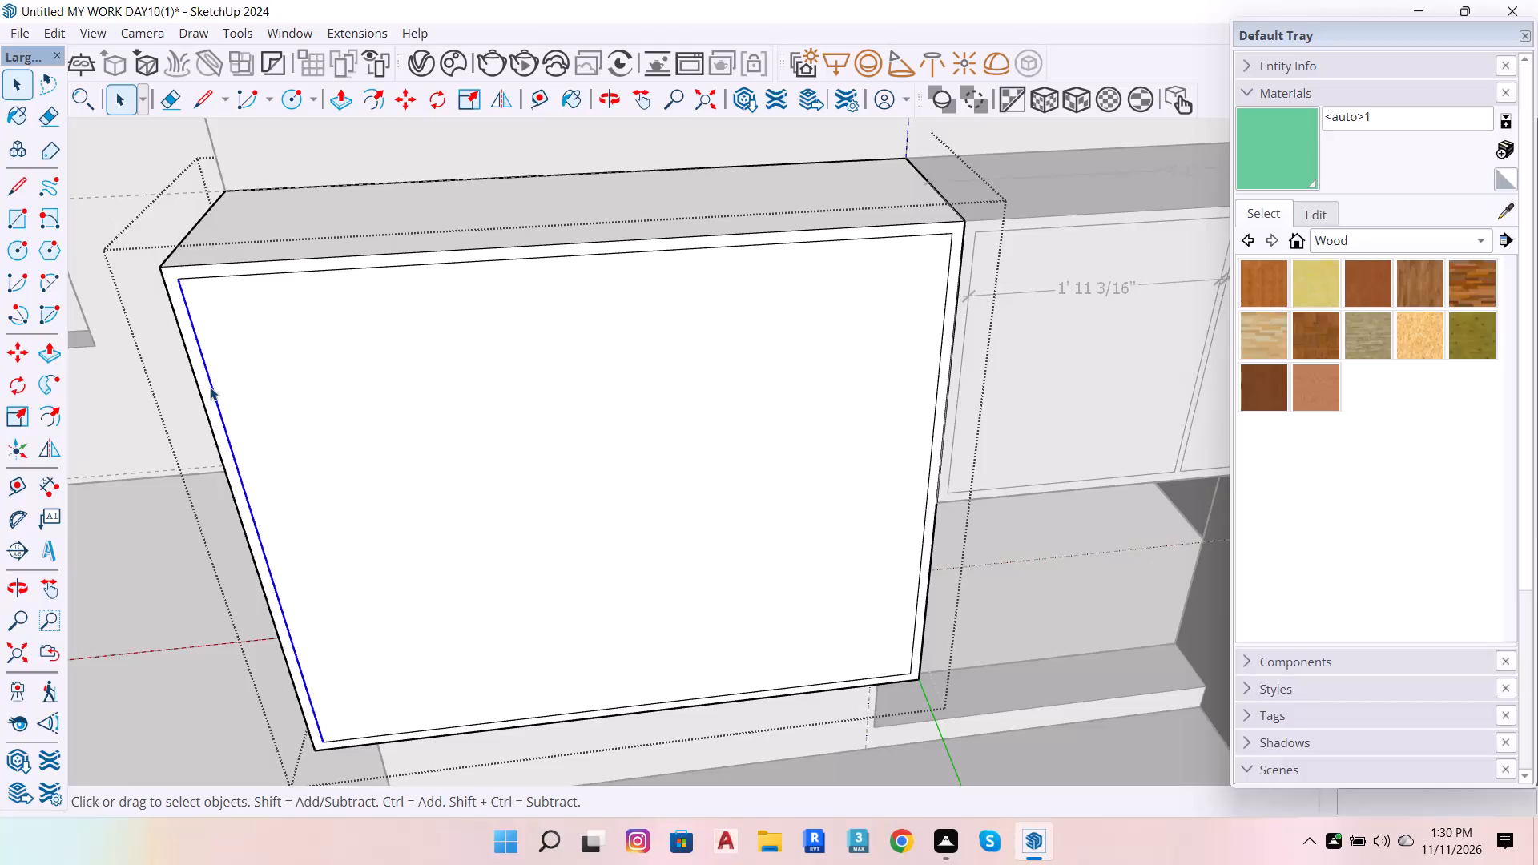
Add a width dimension along the top inner edge of the border on the larger cabinet's front.
{"action": "key", "text": "m"}
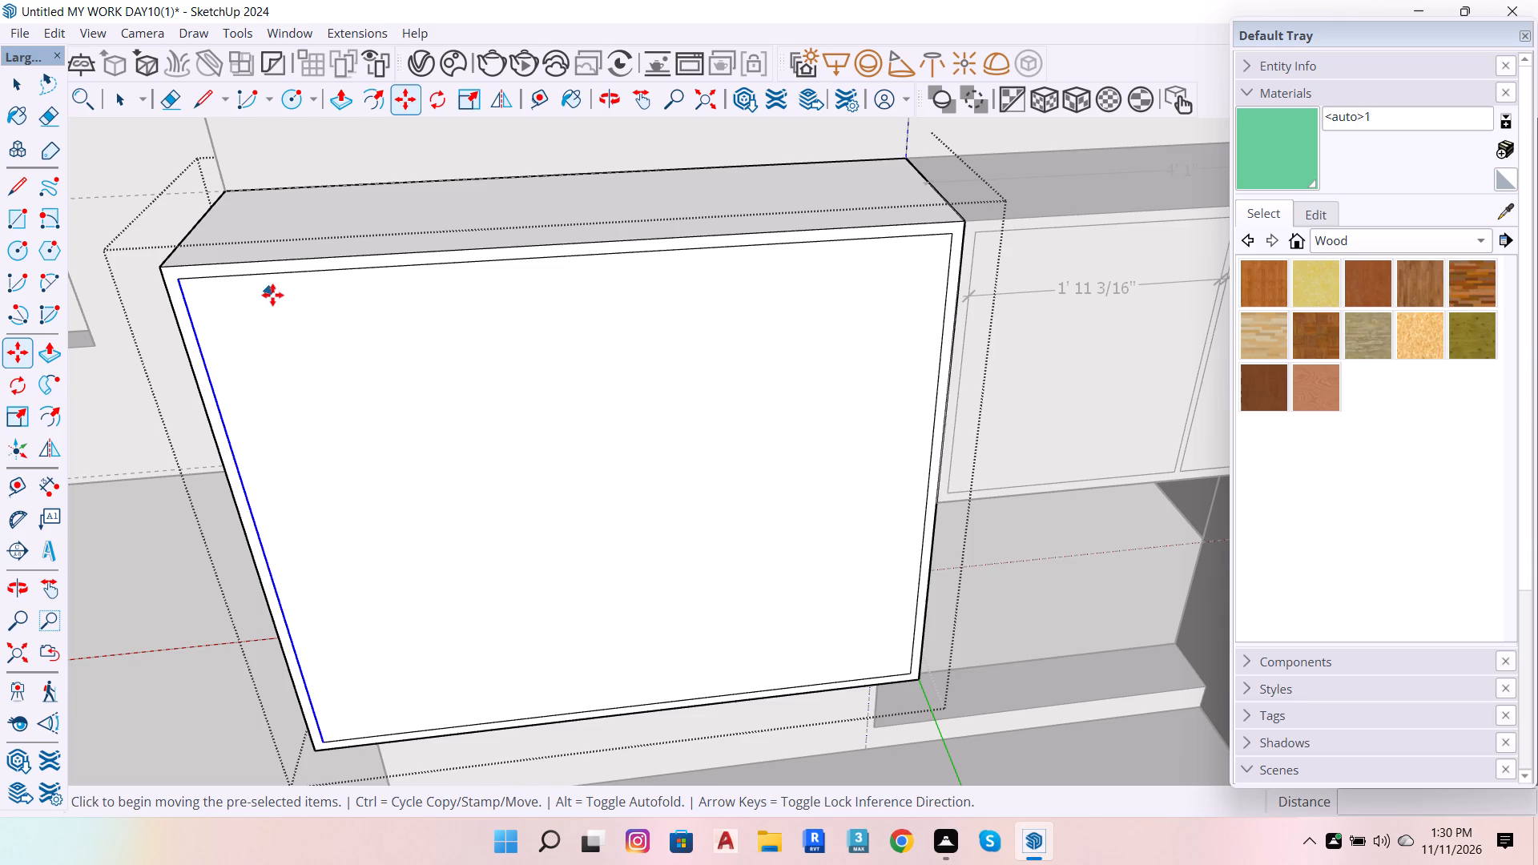
{"action": "key", "text": "space"}
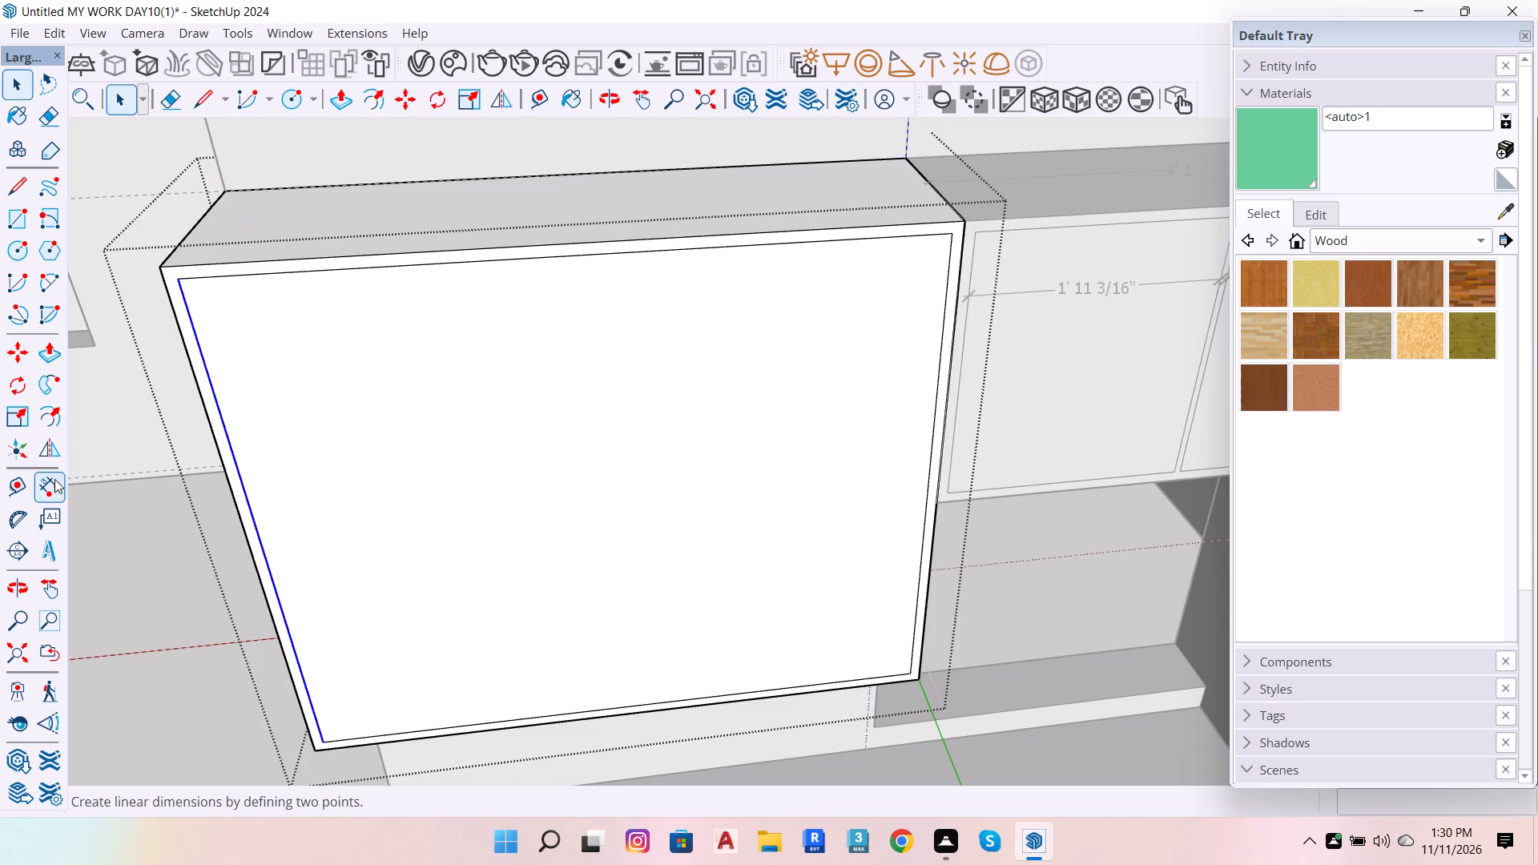
{"action": "left_click", "coordinate": [53, 482]}
{"action": "left_click", "coordinate": [245, 276]}
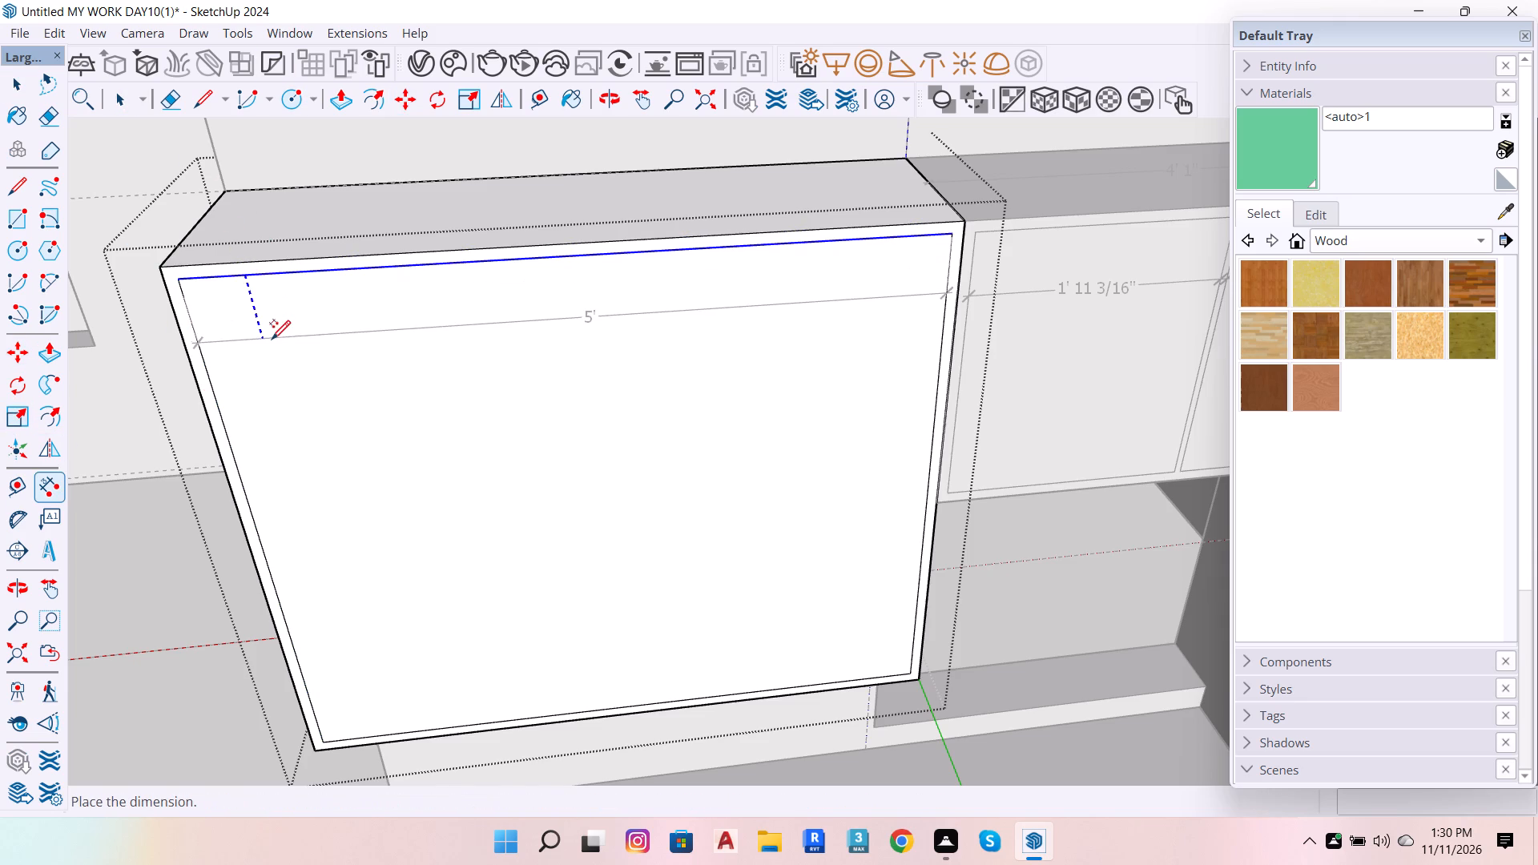
{"action": "left_click", "coordinate": [272, 338]}
{"action": "key", "text": "space"}
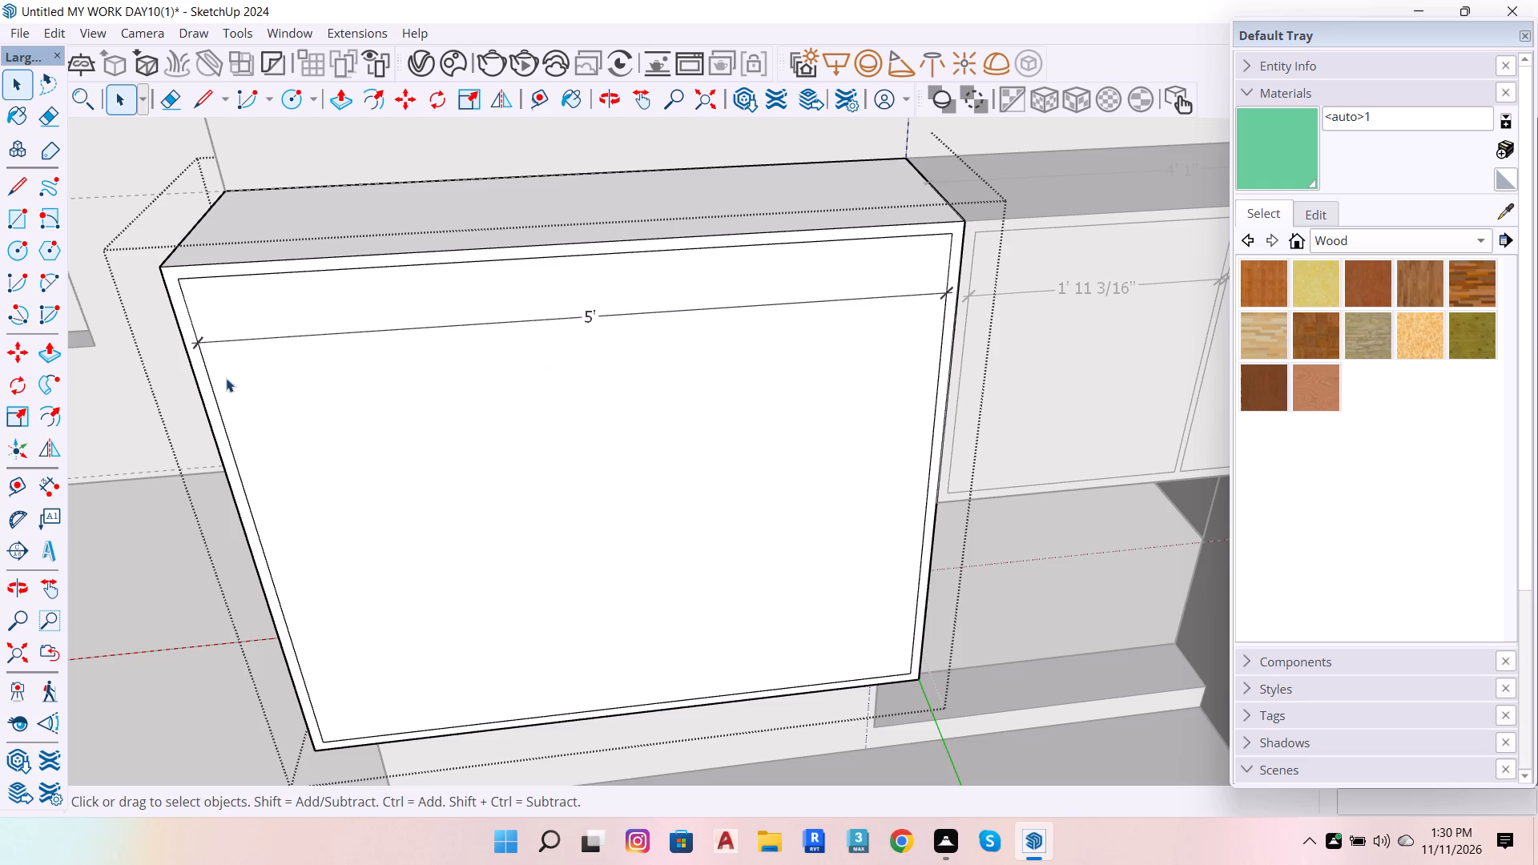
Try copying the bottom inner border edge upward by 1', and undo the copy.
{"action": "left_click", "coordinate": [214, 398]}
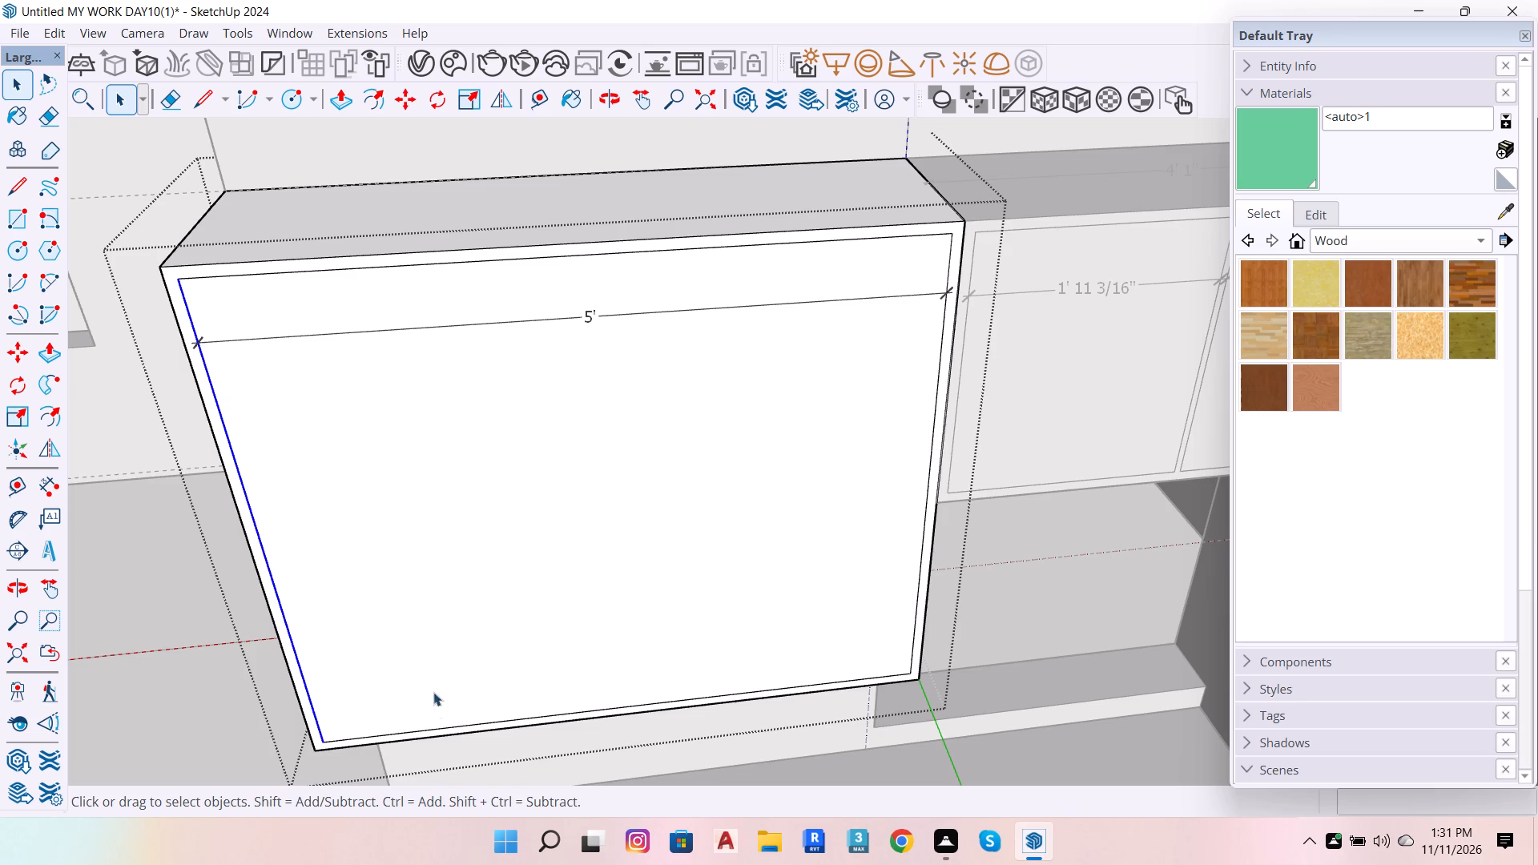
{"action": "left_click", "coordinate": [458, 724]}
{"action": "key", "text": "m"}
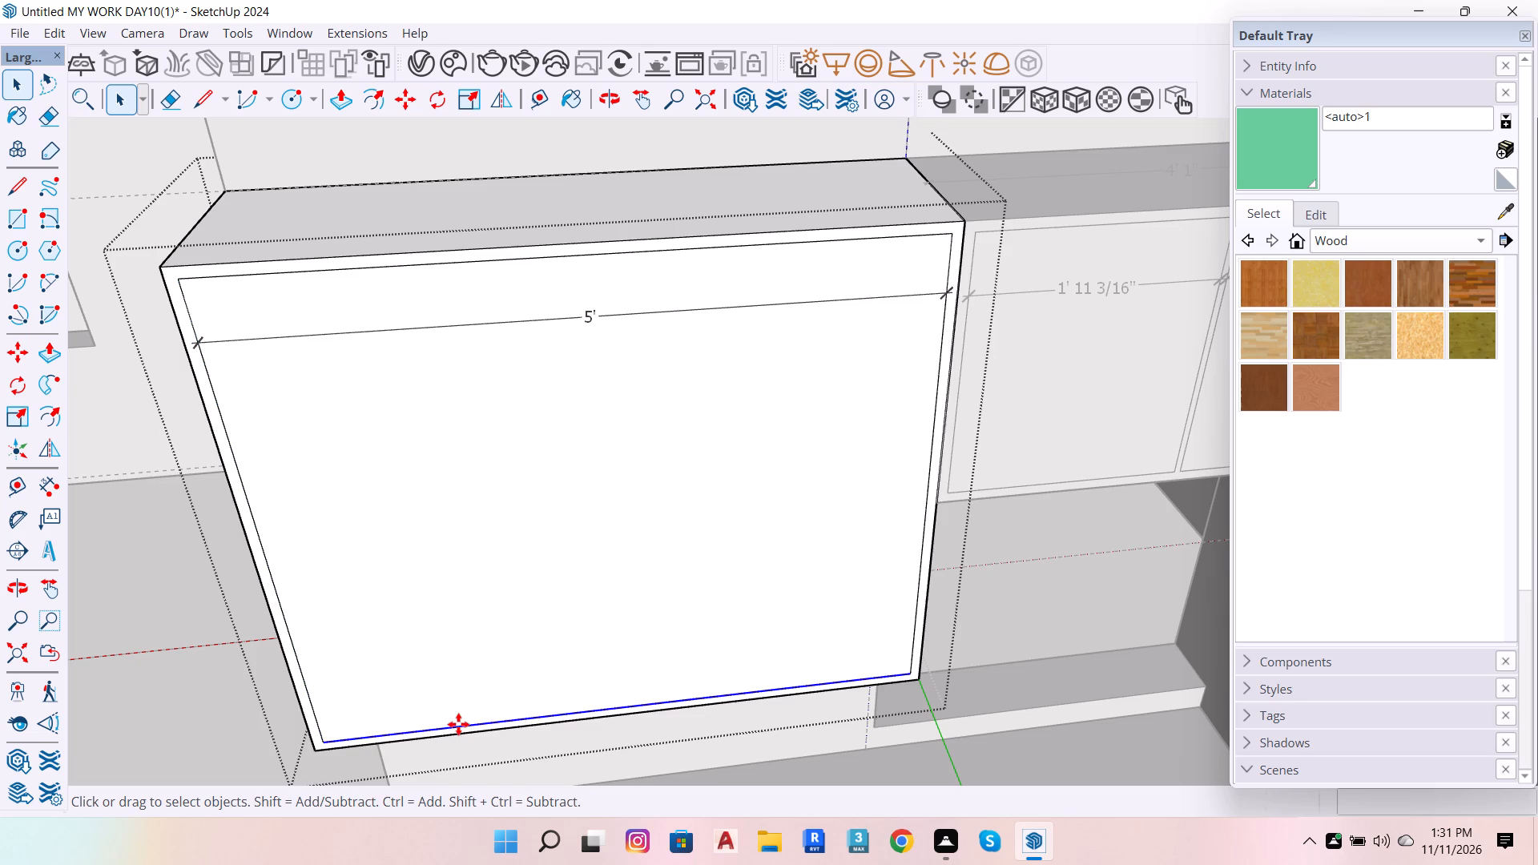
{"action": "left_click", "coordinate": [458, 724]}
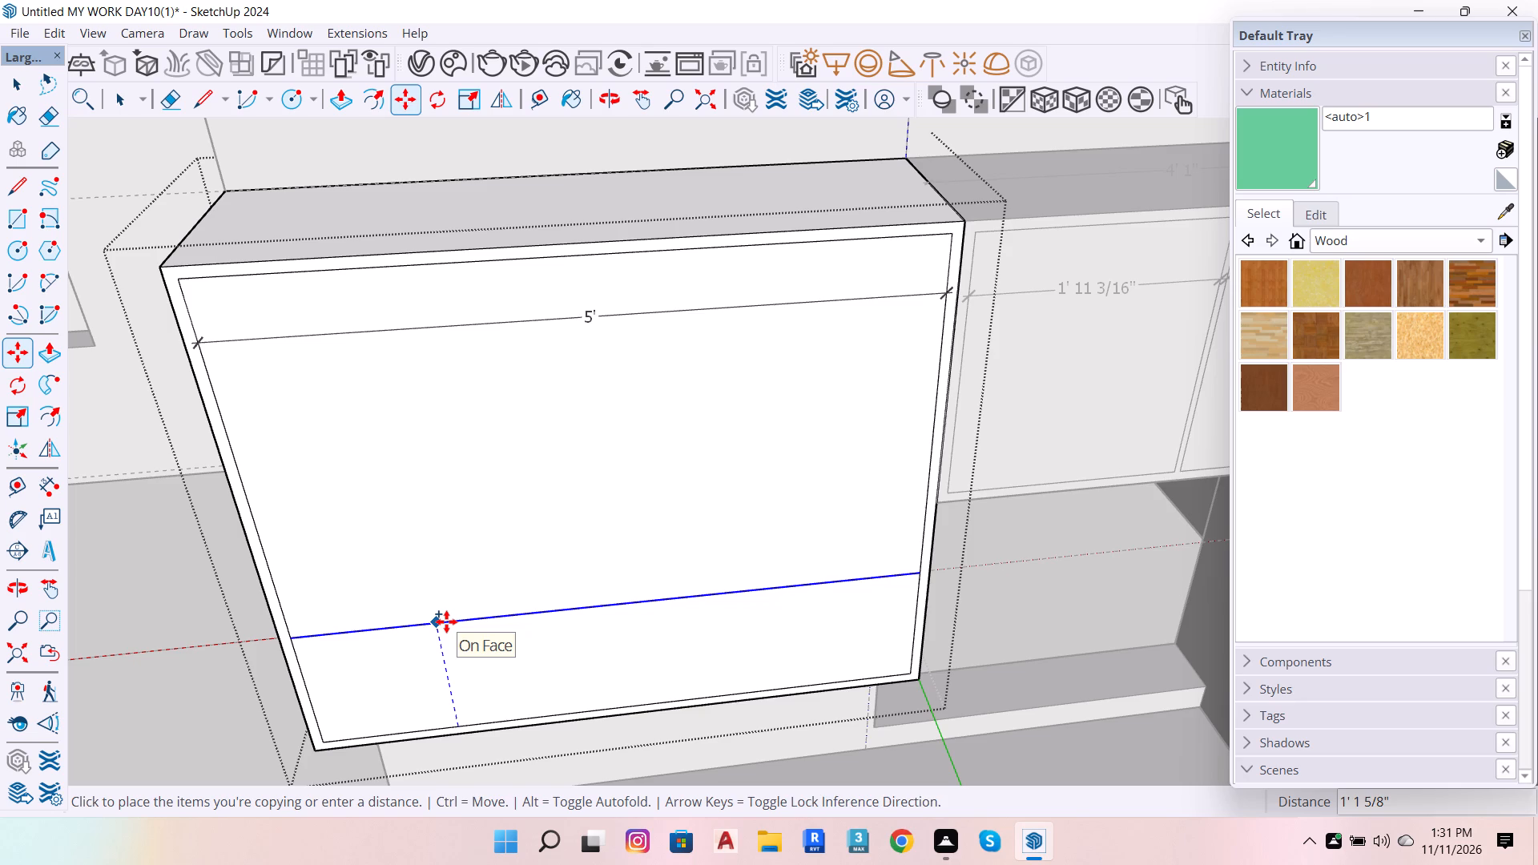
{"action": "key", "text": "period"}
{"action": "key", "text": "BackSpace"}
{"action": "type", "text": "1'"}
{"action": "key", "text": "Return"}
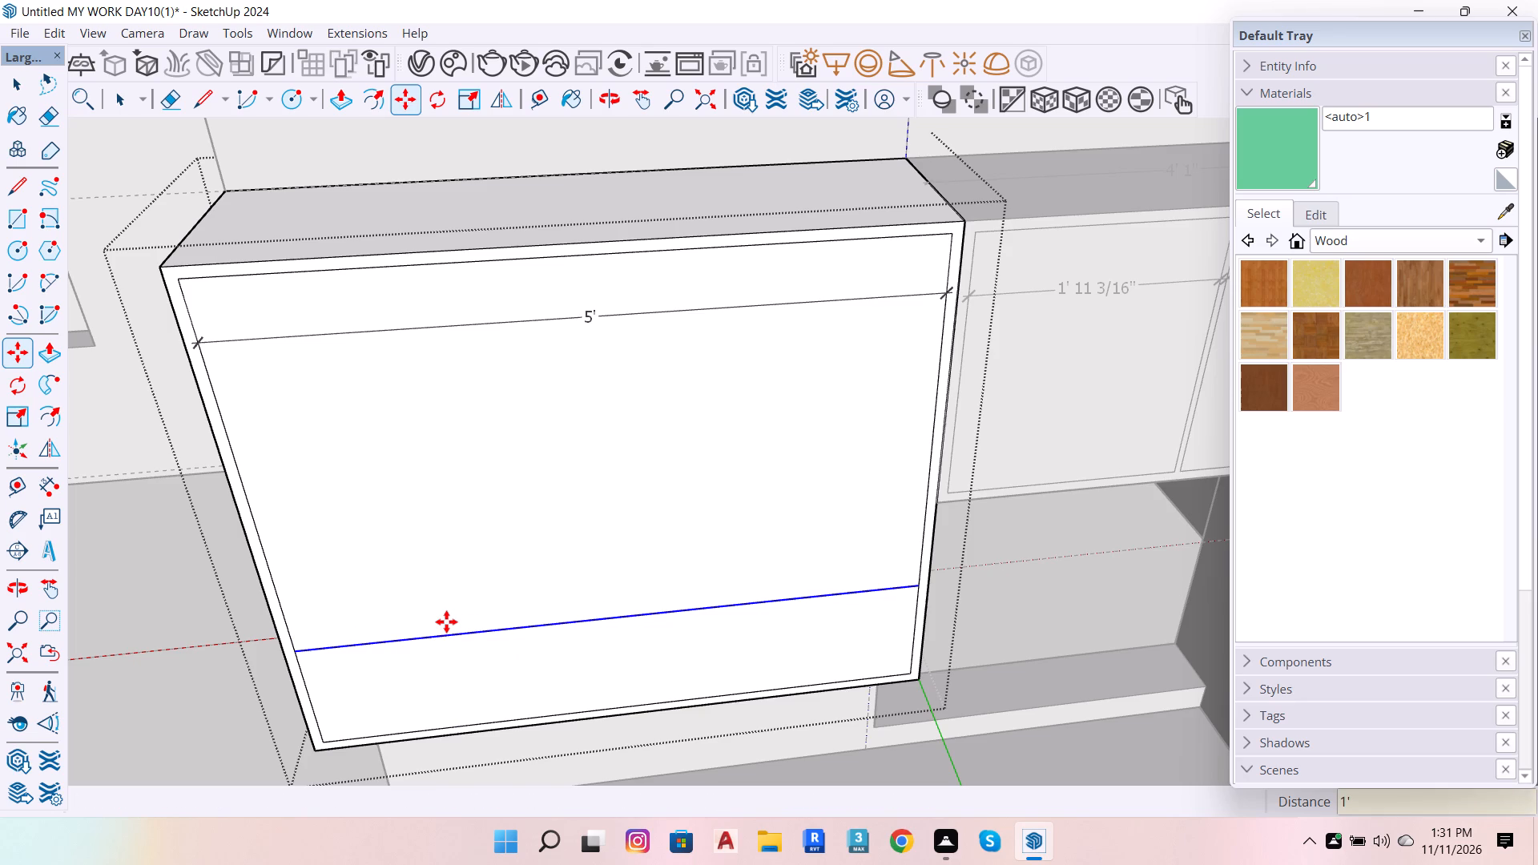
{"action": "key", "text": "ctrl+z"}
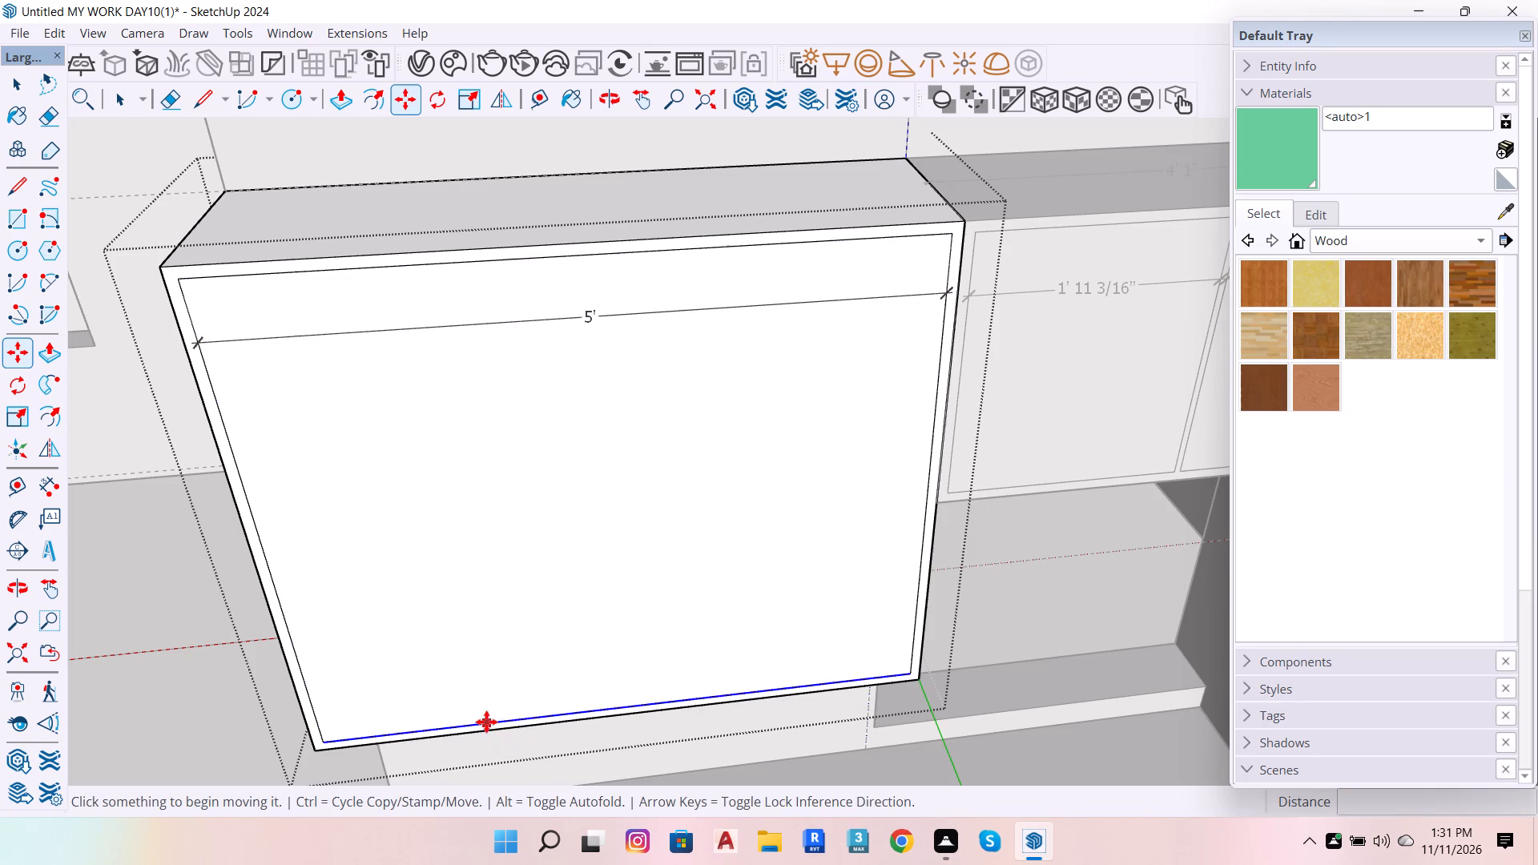
Copy the bottom inner border edge 1' 4" upward on the cabinet front.
{"action": "left_click", "coordinate": [486, 722]}
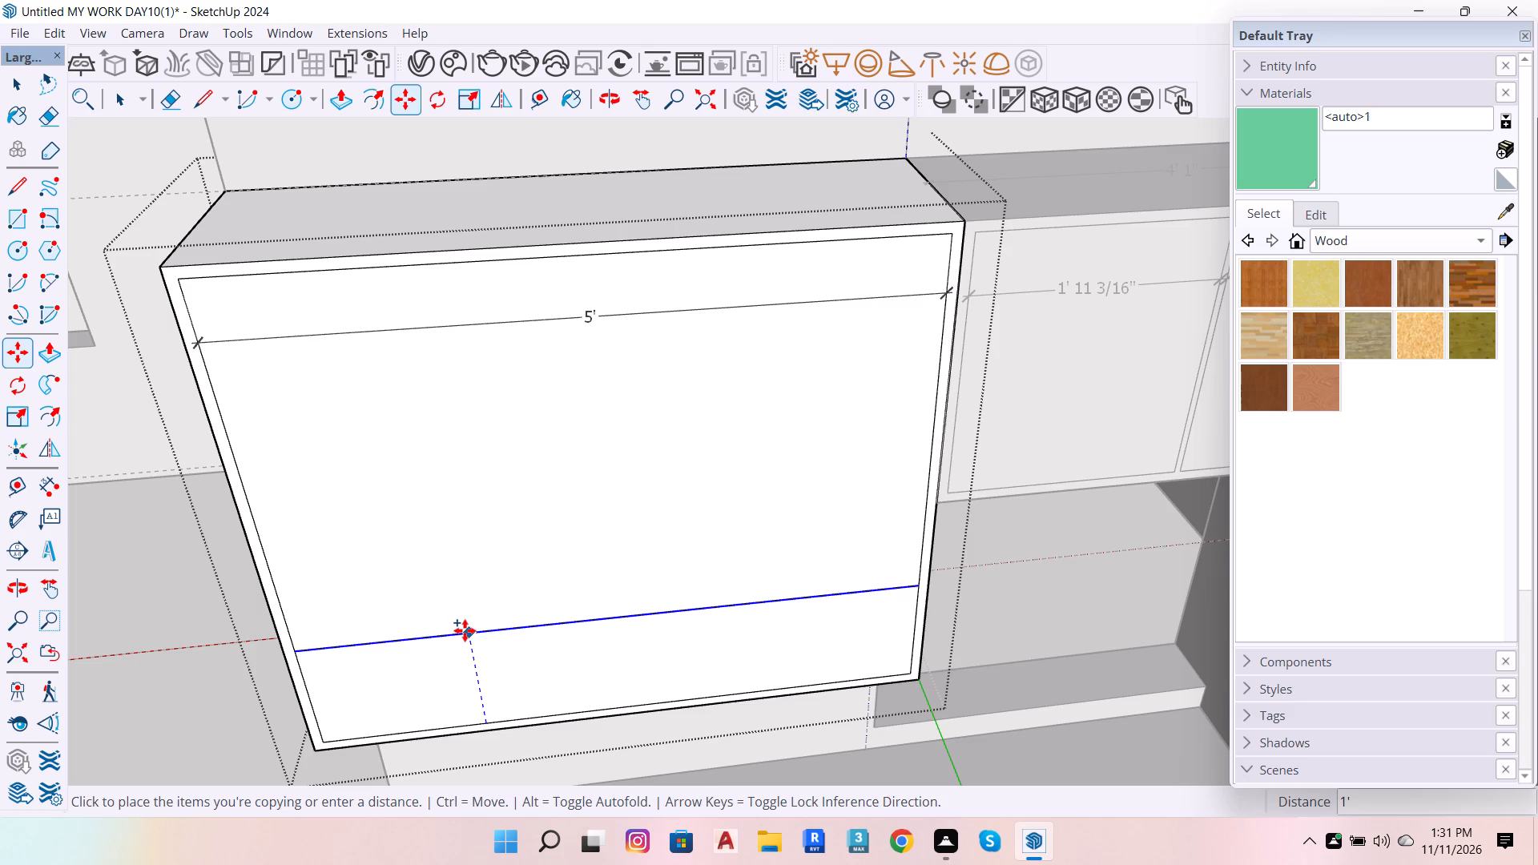
{"action": "type", "text": "1'4"}
{"action": "key", "text": "Return"}
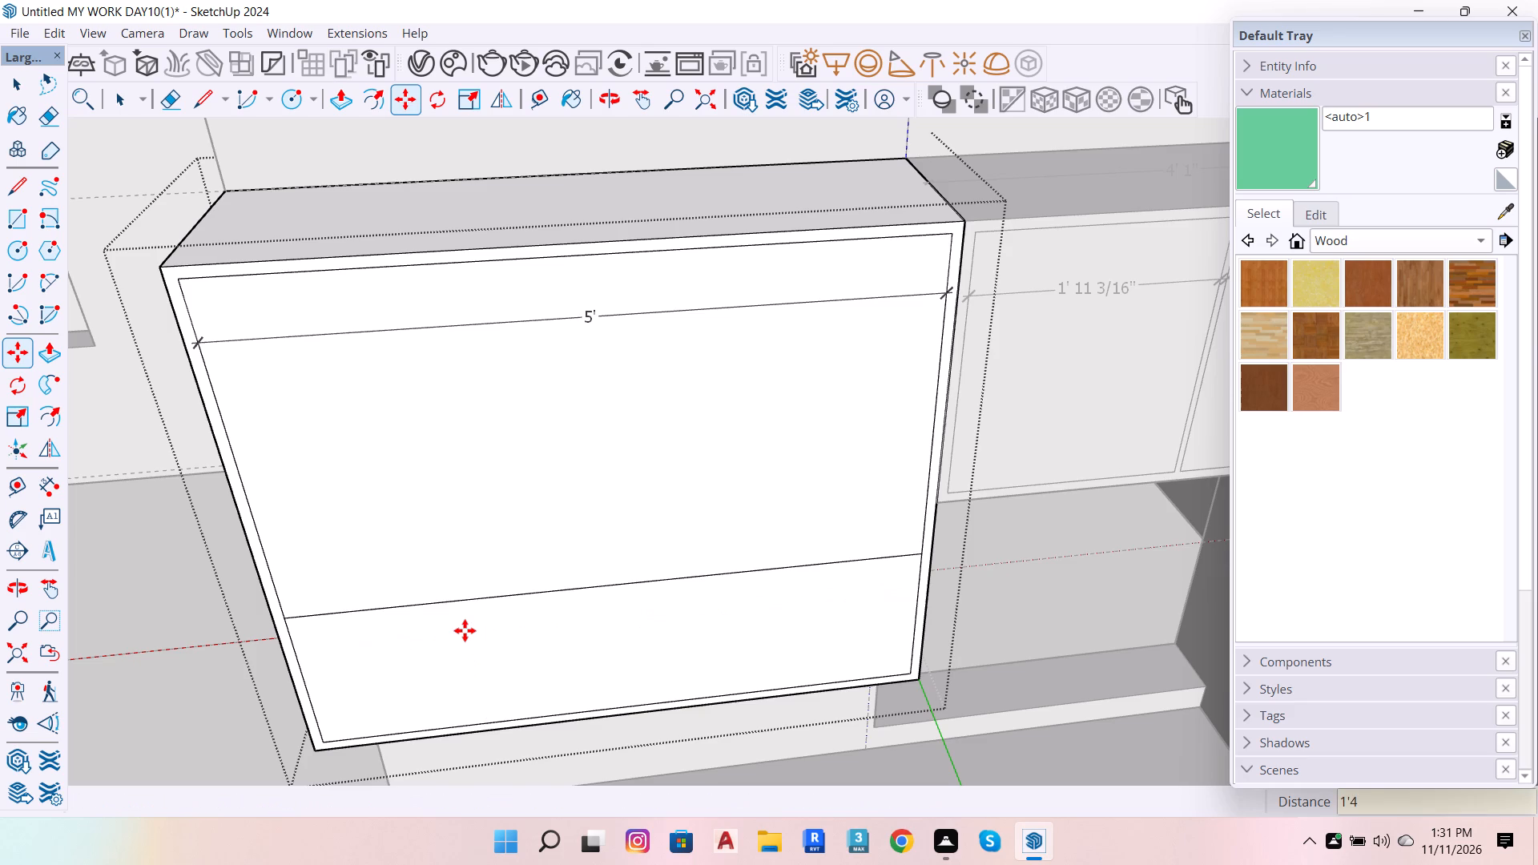
{"action": "key", "text": "space"}
Delete the original bottom inner border edge of the cabinet front.
{"action": "scroll", "coordinate": [618, 606], "scroll_direction": "down", "scroll_amount": 3}
{"action": "scroll", "coordinate": [625, 724], "scroll_direction": "up", "scroll_amount": 4}
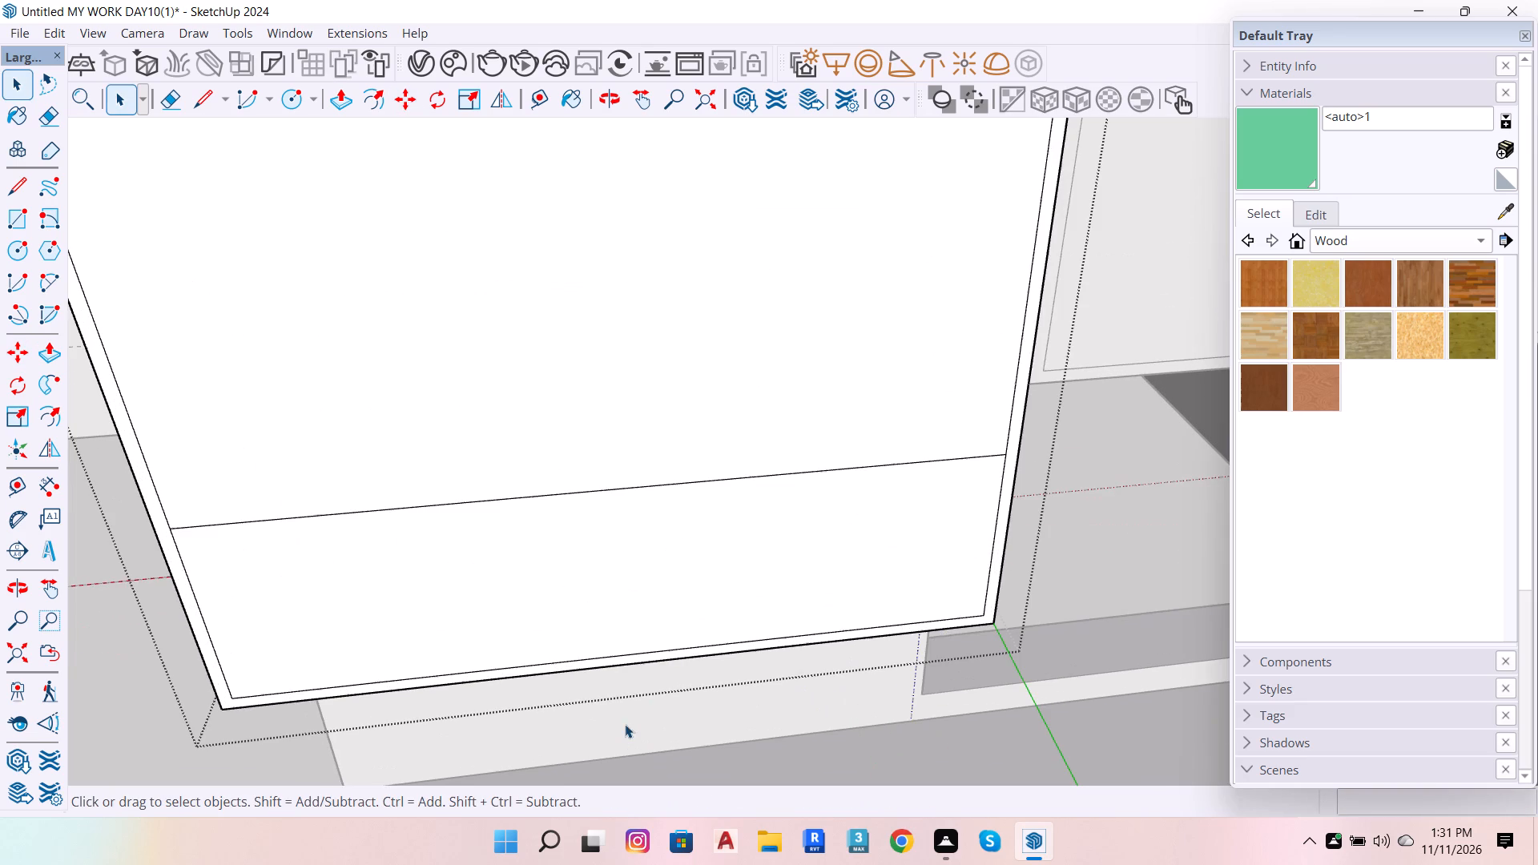
{"action": "left_click", "coordinate": [549, 663]}
{"action": "key", "text": "Delete"}
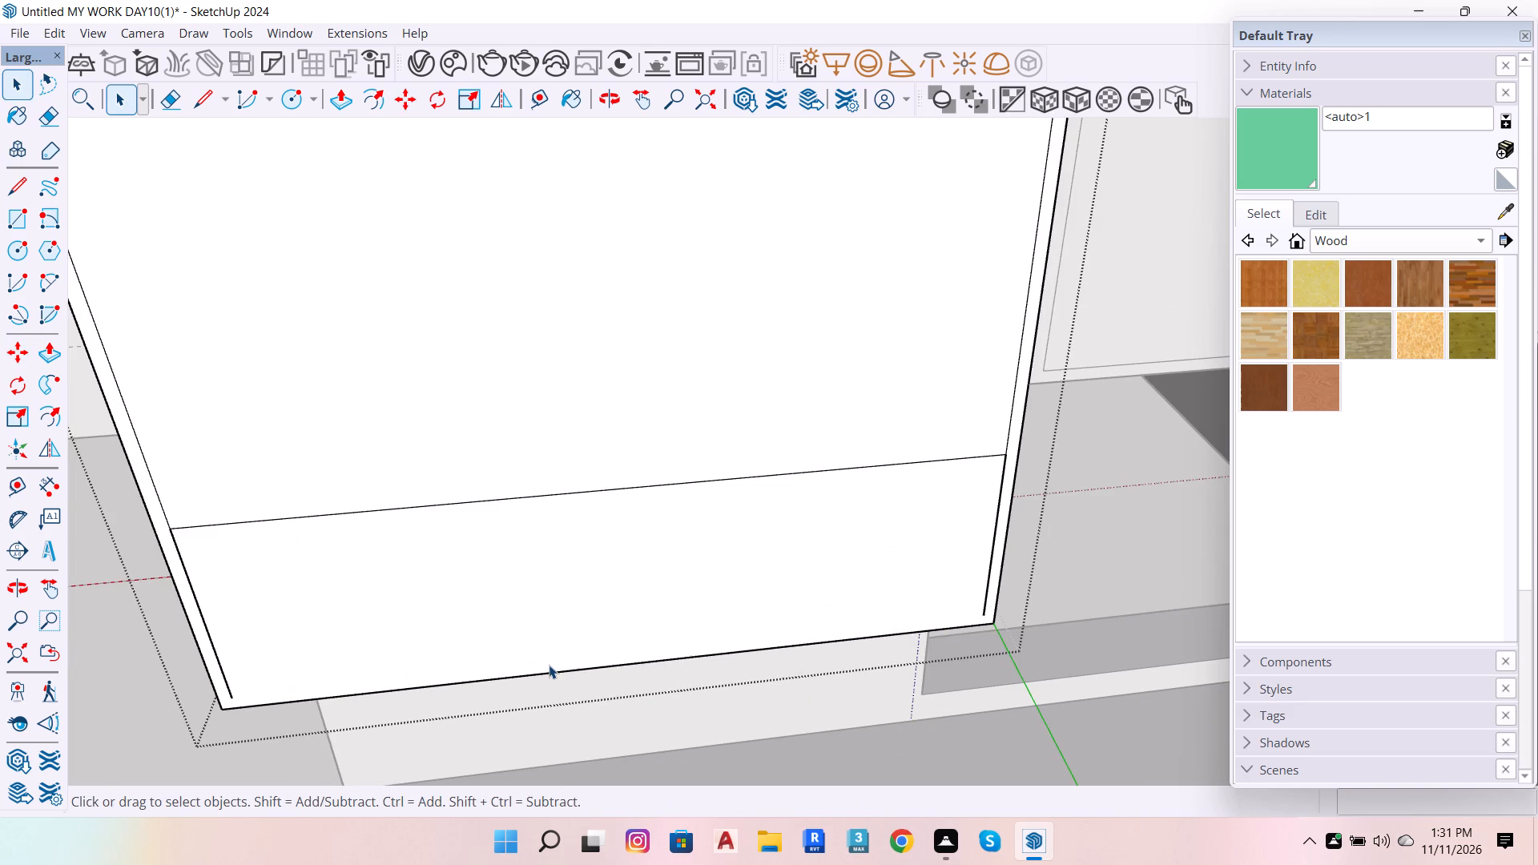
Place vertical guides 1' 2" inward from both the left and right inner border edges of the cabinet front.
{"action": "scroll", "coordinate": [408, 600], "scroll_direction": "down", "scroll_amount": 6}
{"action": "scroll", "coordinate": [280, 693], "scroll_direction": "up", "scroll_amount": 5}
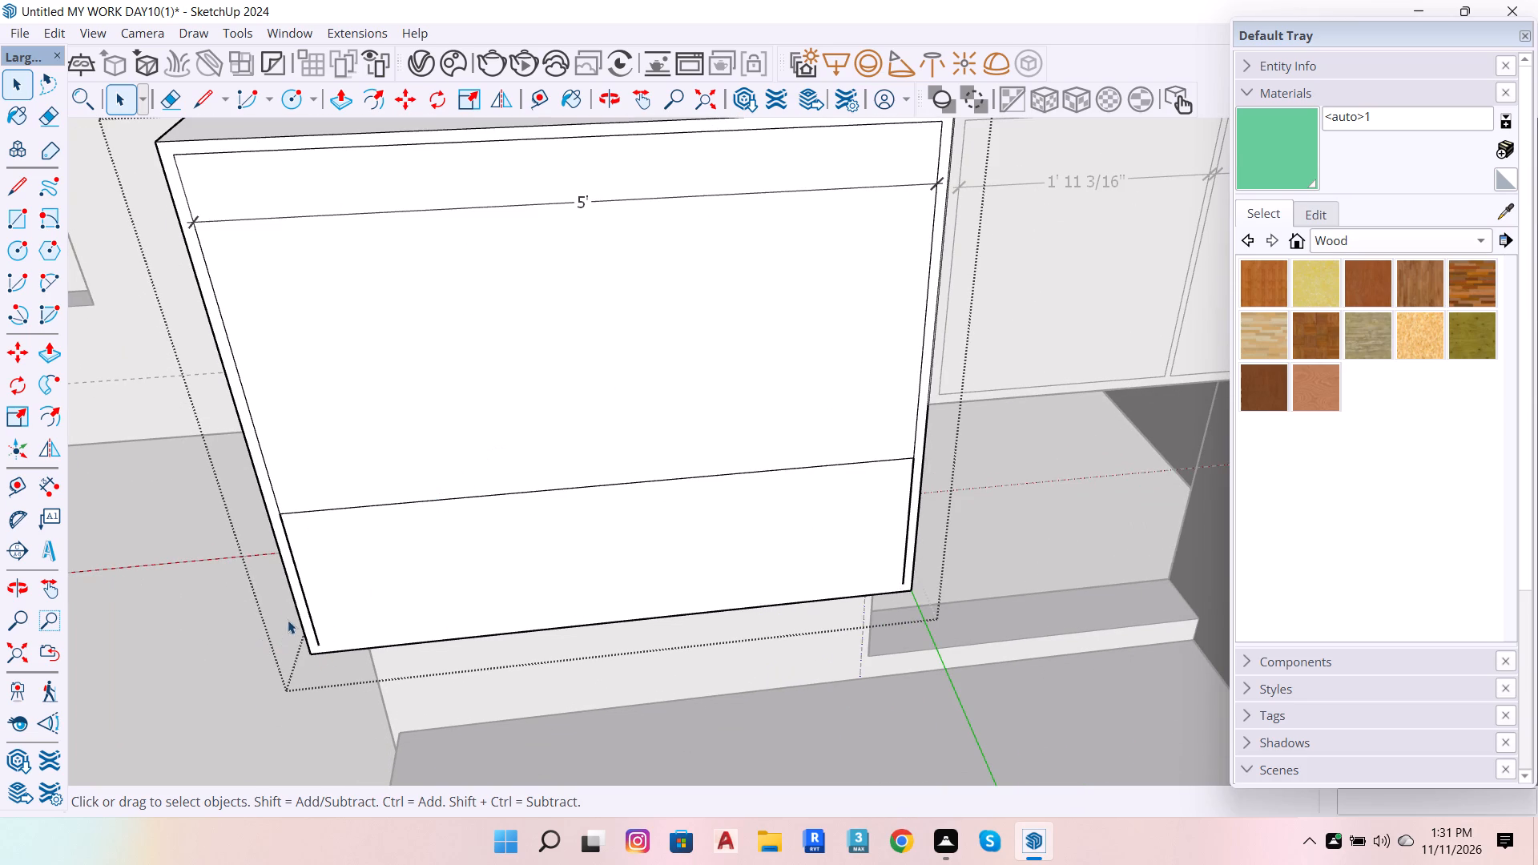
{"action": "key", "text": "t"}
{"action": "left_click", "coordinate": [295, 569]}
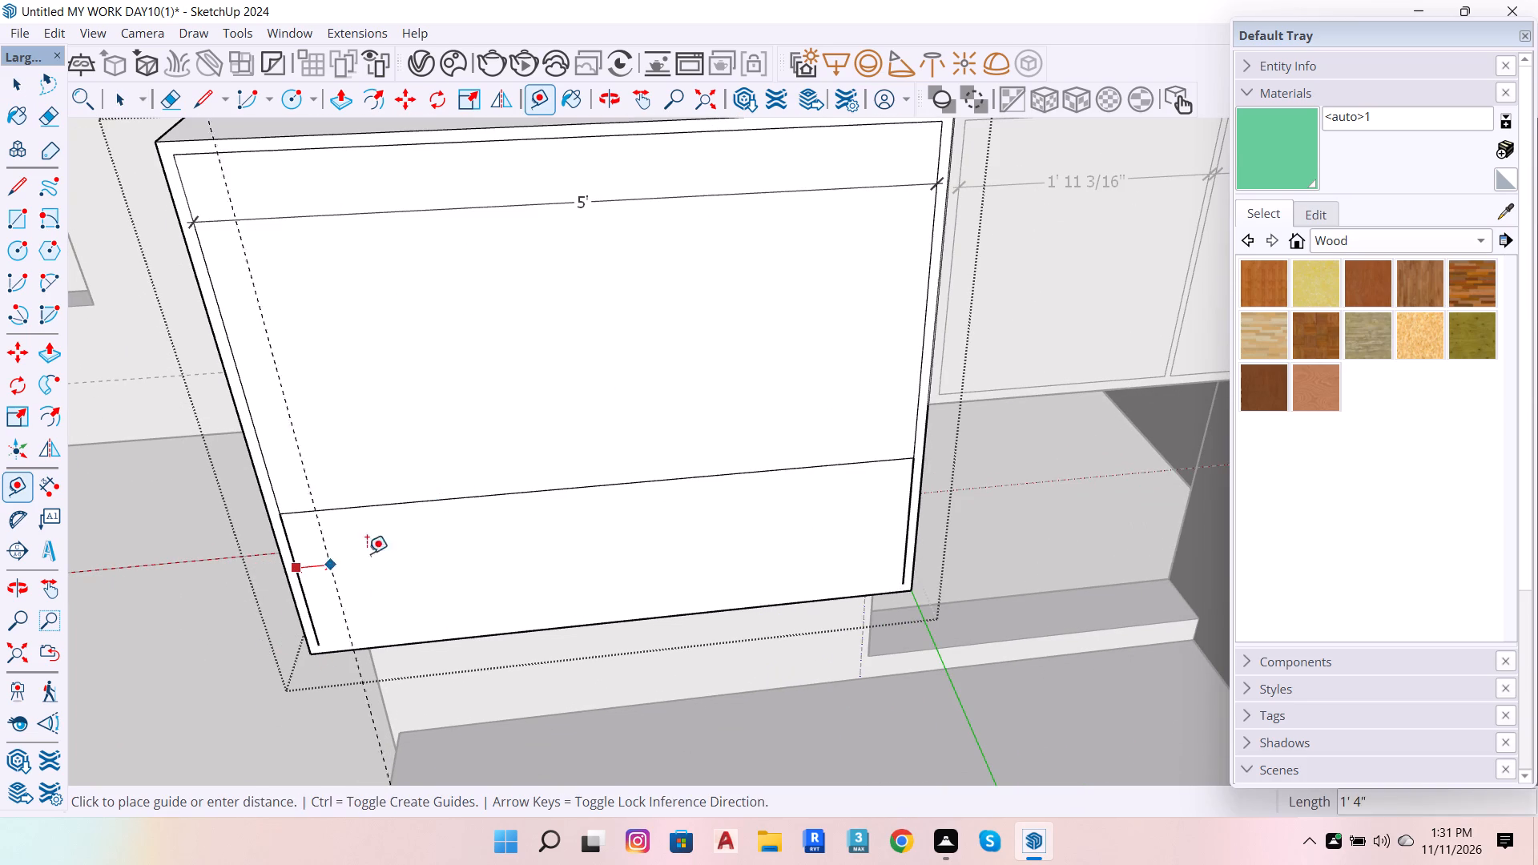
{"action": "type", "text": "1'"}
{"action": "key", "text": "2"}
{"action": "key", "text": "Return"}
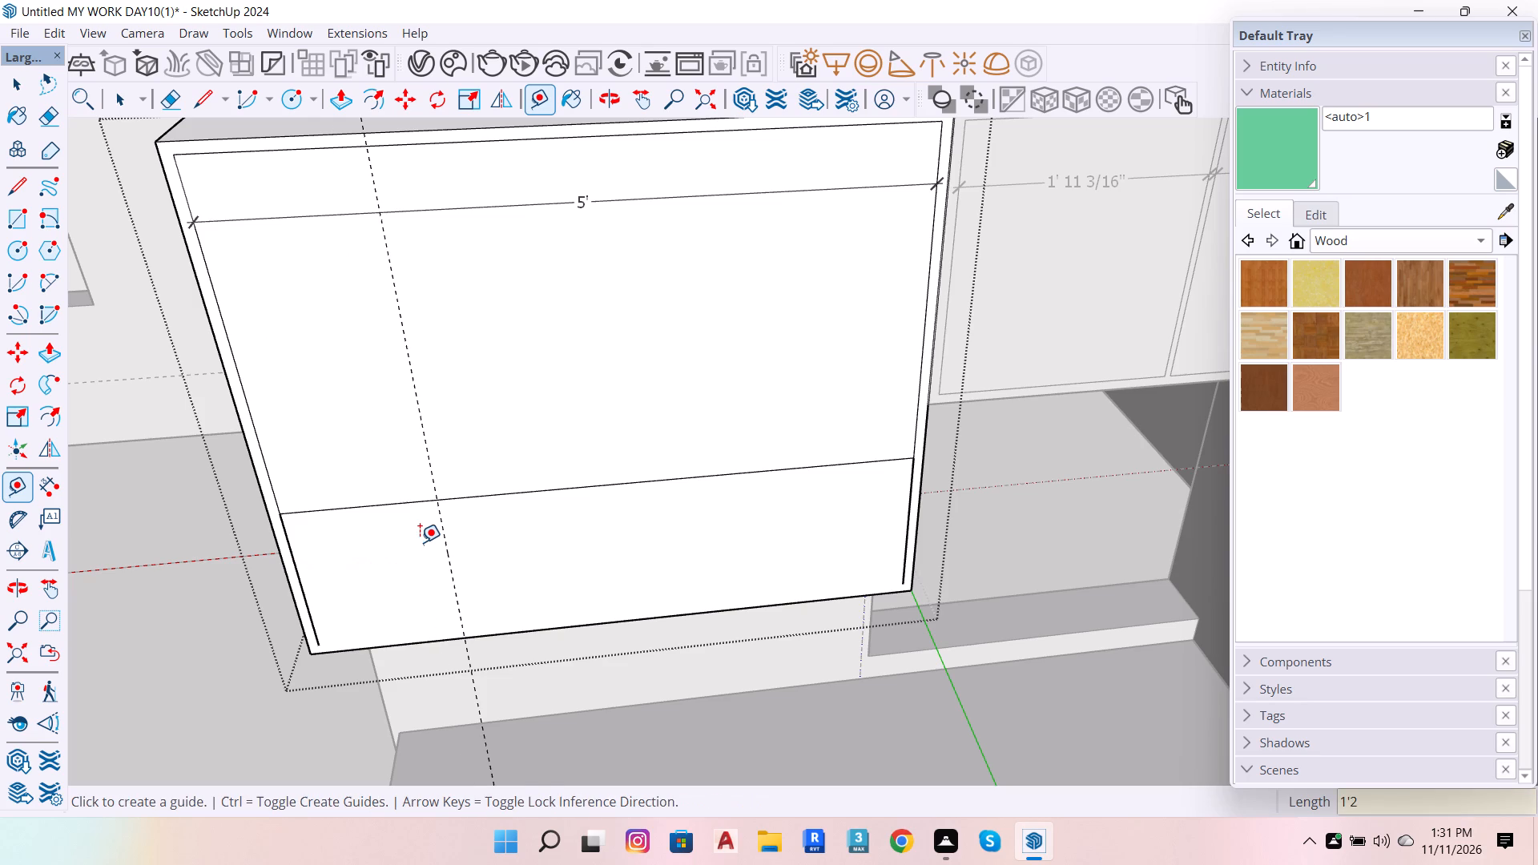
{"action": "left_click", "coordinate": [916, 433]}
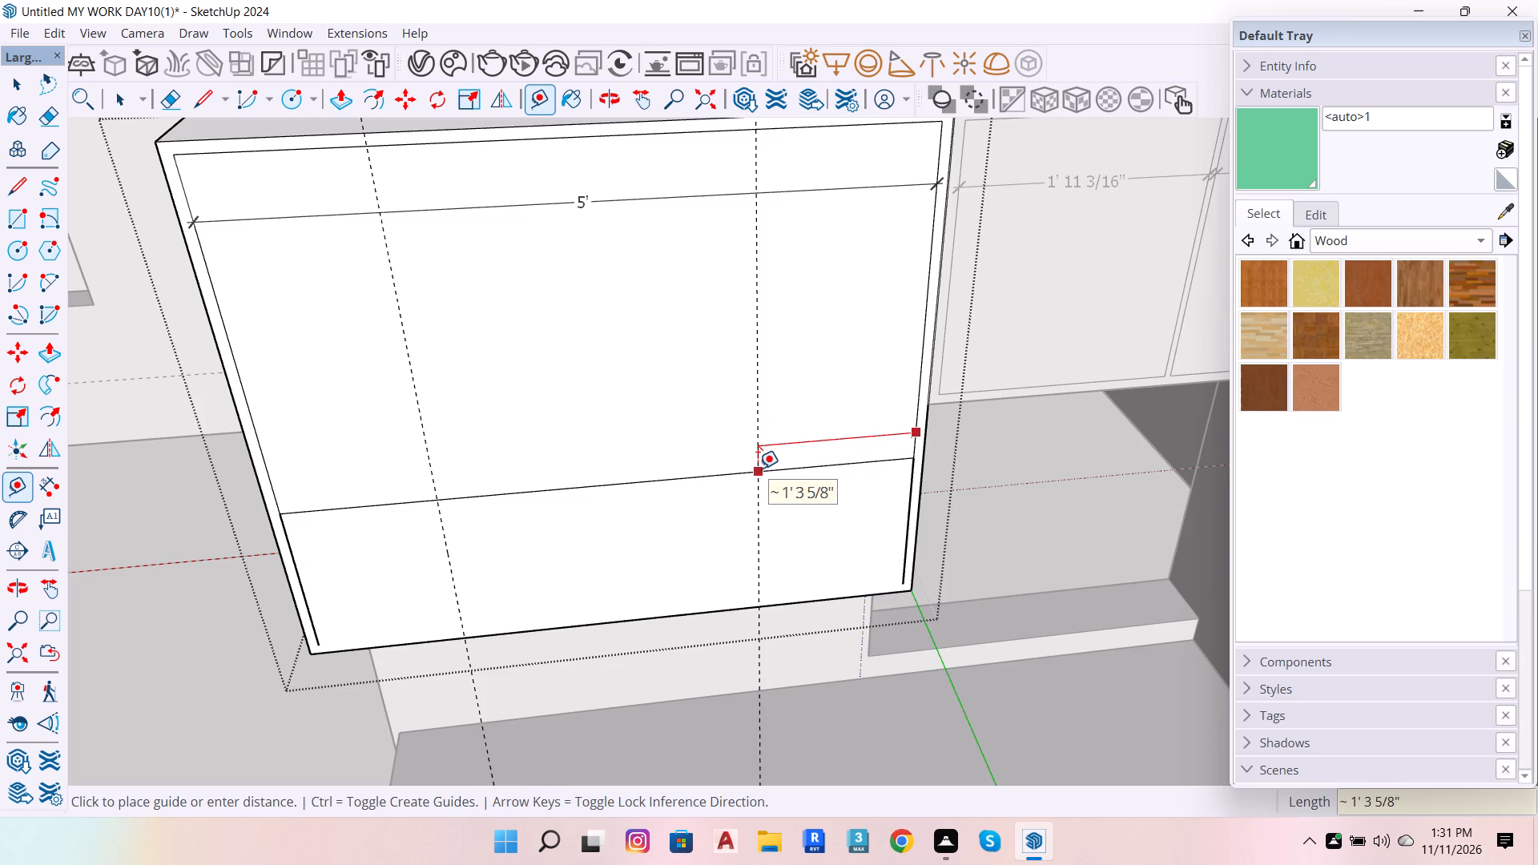
{"action": "type", "text": "1'2"}
{"action": "key", "text": "Return"}
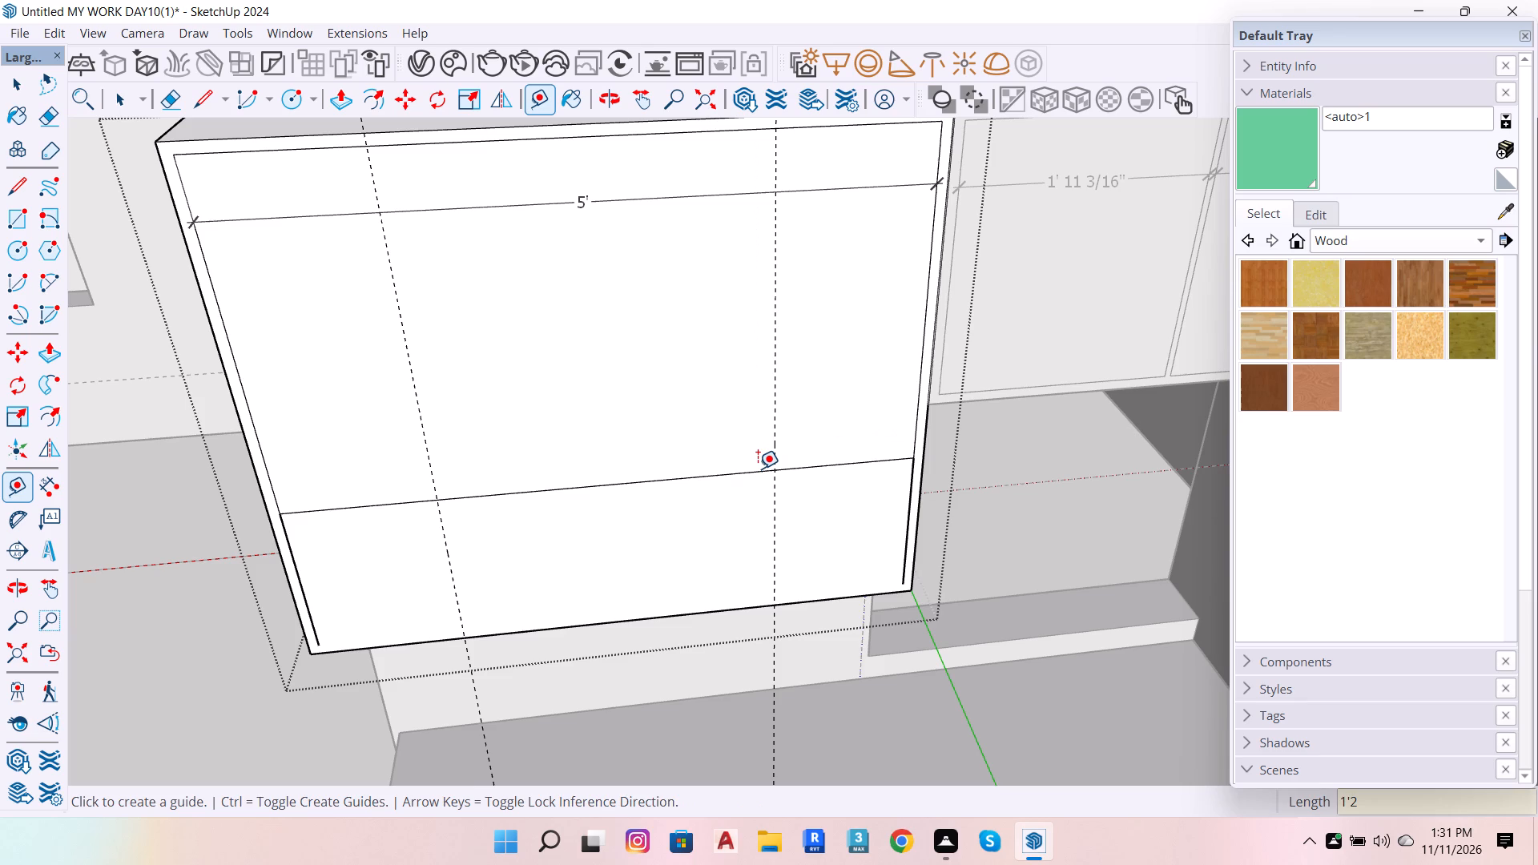
{"action": "key", "text": "space"}
Dimension the distance between the two vertical guides, just below the copied horizontal edge.
{"action": "left_click", "coordinate": [46, 481]}
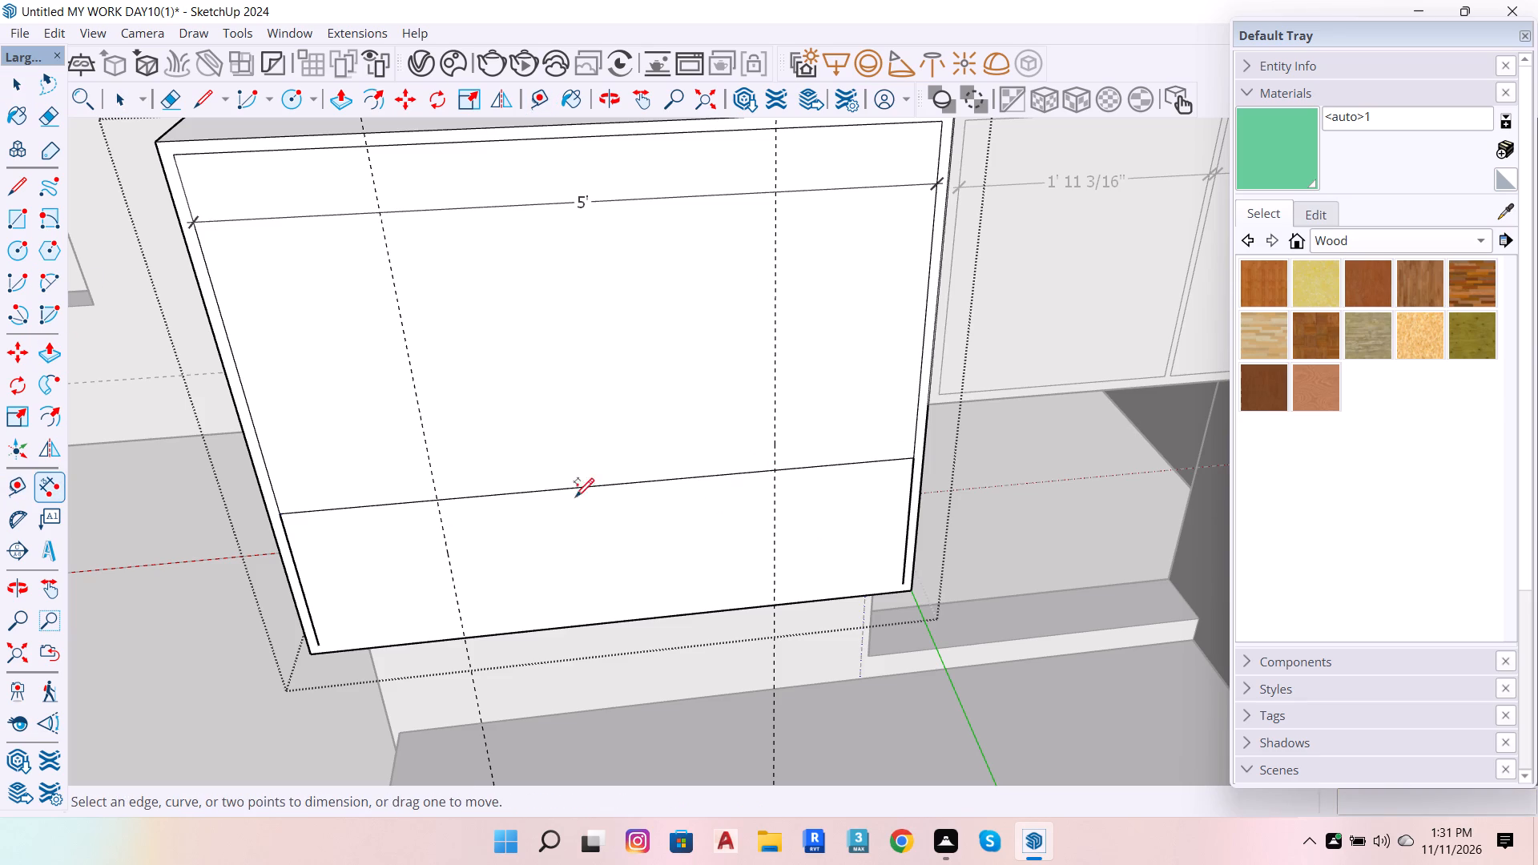
{"action": "left_click", "coordinate": [438, 502]}
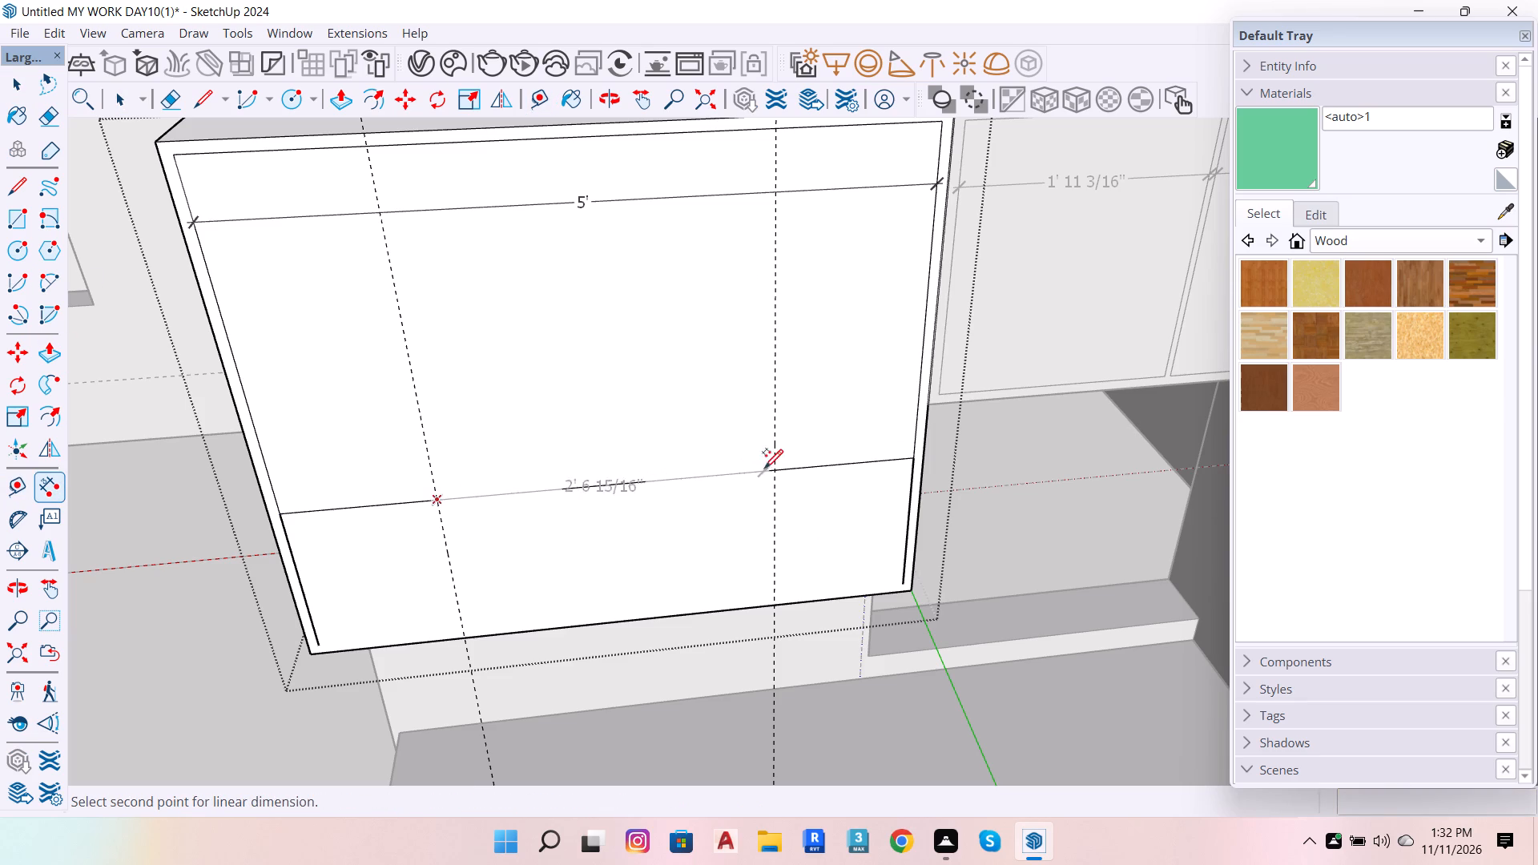
{"action": "left_click", "coordinate": [779, 466]}
{"action": "left_click", "coordinate": [741, 501]}
{"action": "key", "text": "space"}
Draw two vertical lines along the guides, from the copied horizontal edge down to the cabinet's bottom edge.
{"action": "scroll", "coordinate": [609, 497], "scroll_direction": "up", "scroll_amount": 2}
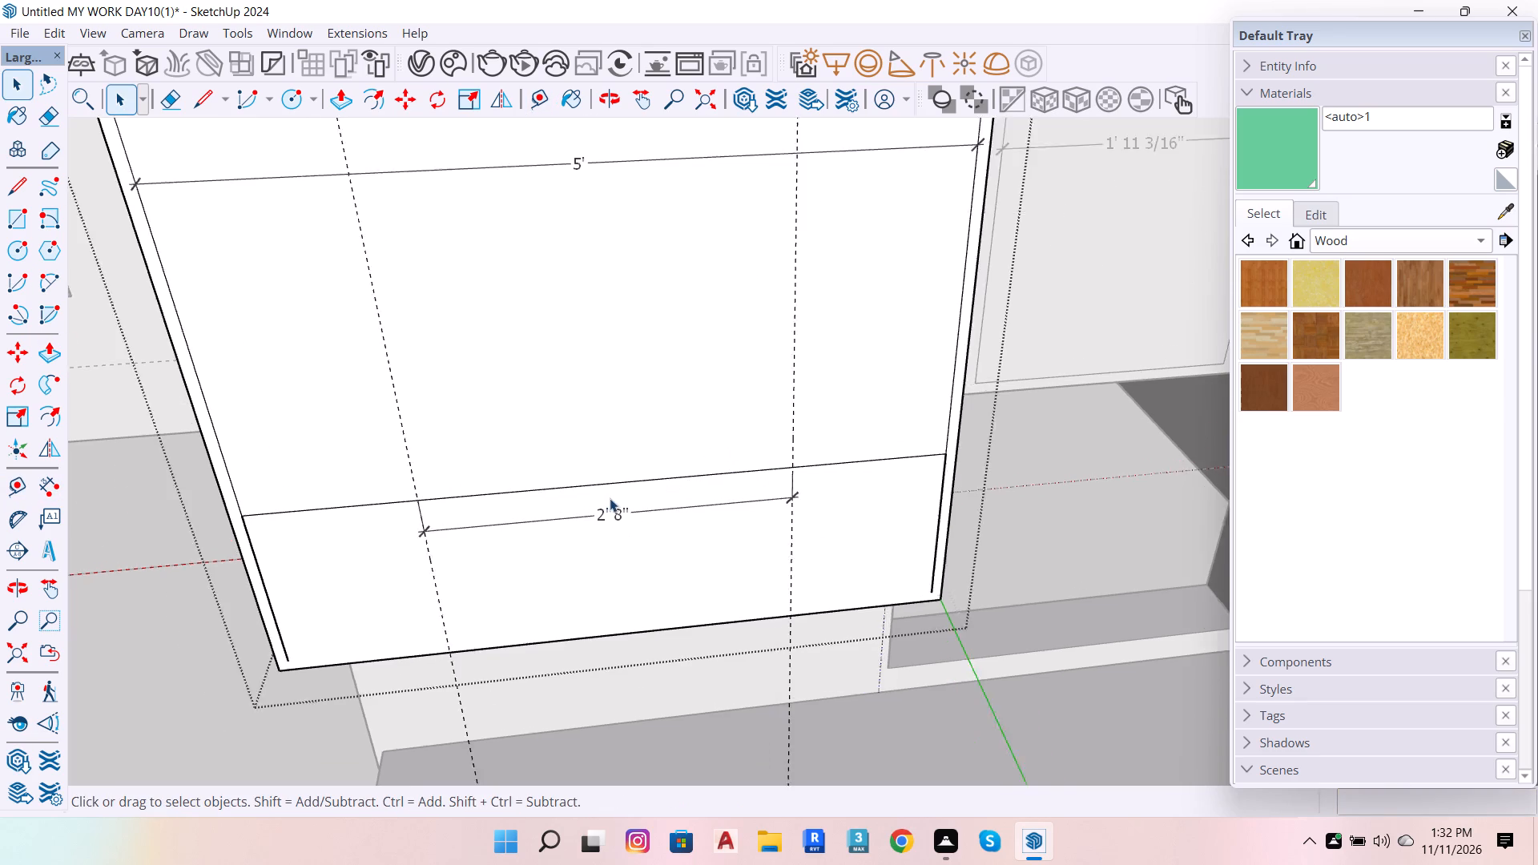
{"action": "scroll", "coordinate": [610, 498], "scroll_direction": "up", "scroll_amount": 1}
{"action": "key", "text": "l"}
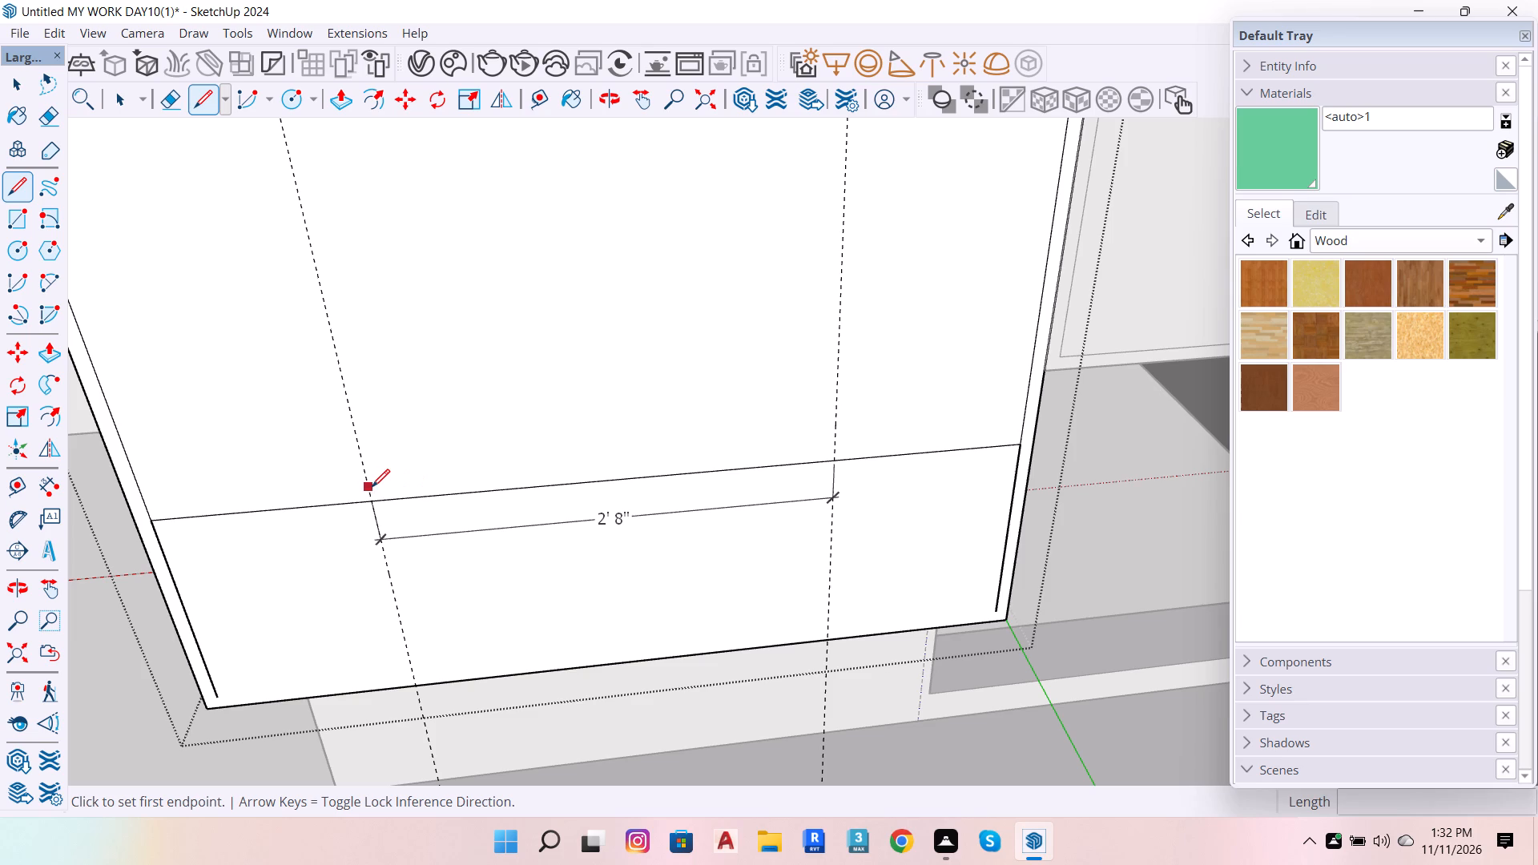
{"action": "left_click", "coordinate": [375, 502]}
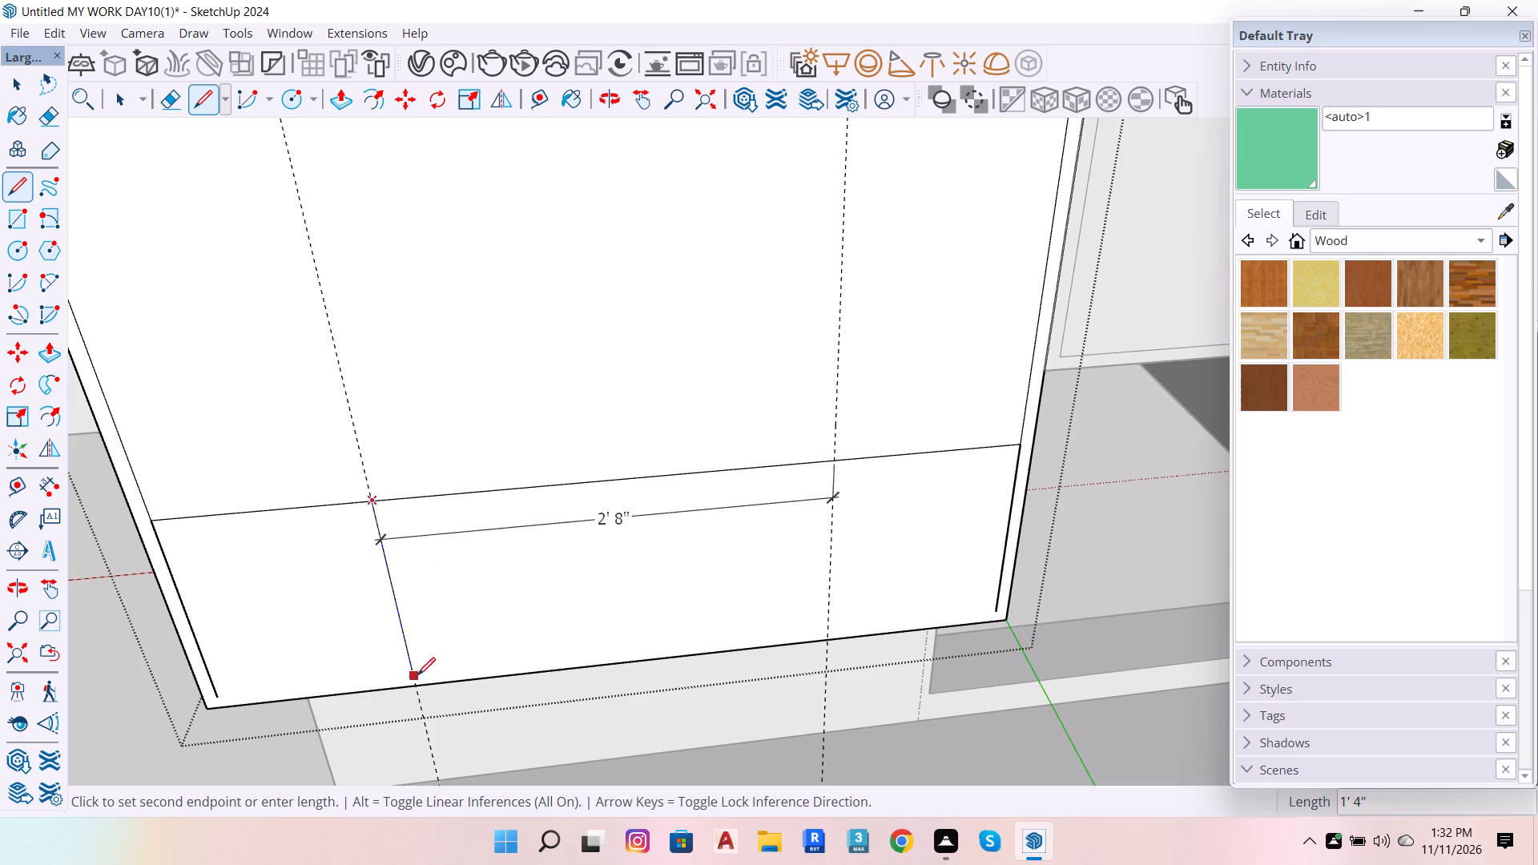
{"action": "left_click", "coordinate": [417, 686]}
{"action": "key", "text": "space"}
{"action": "key", "text": "l"}
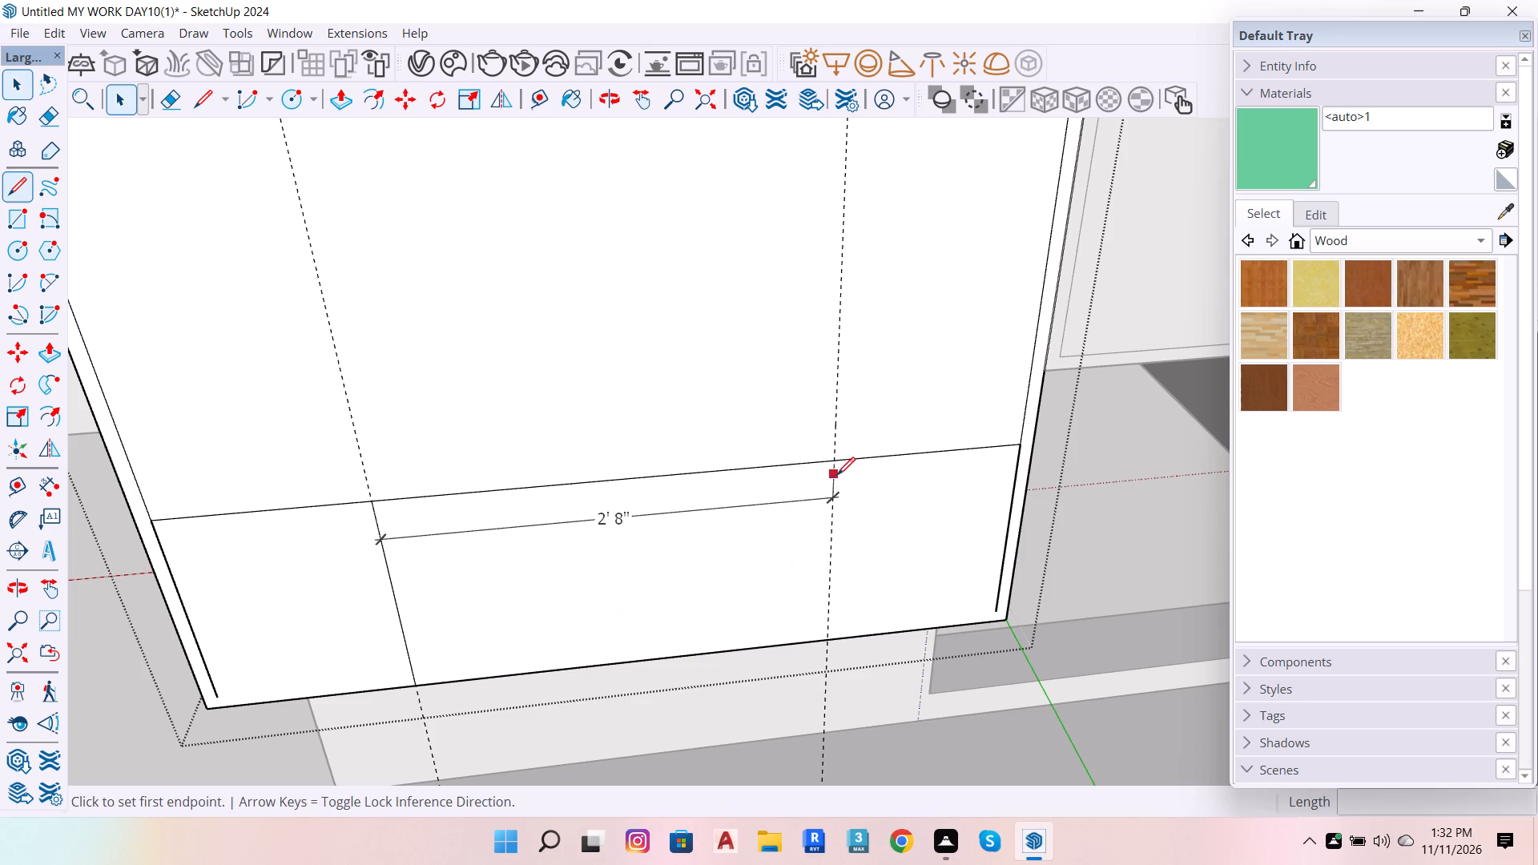
{"action": "left_click", "coordinate": [832, 467]}
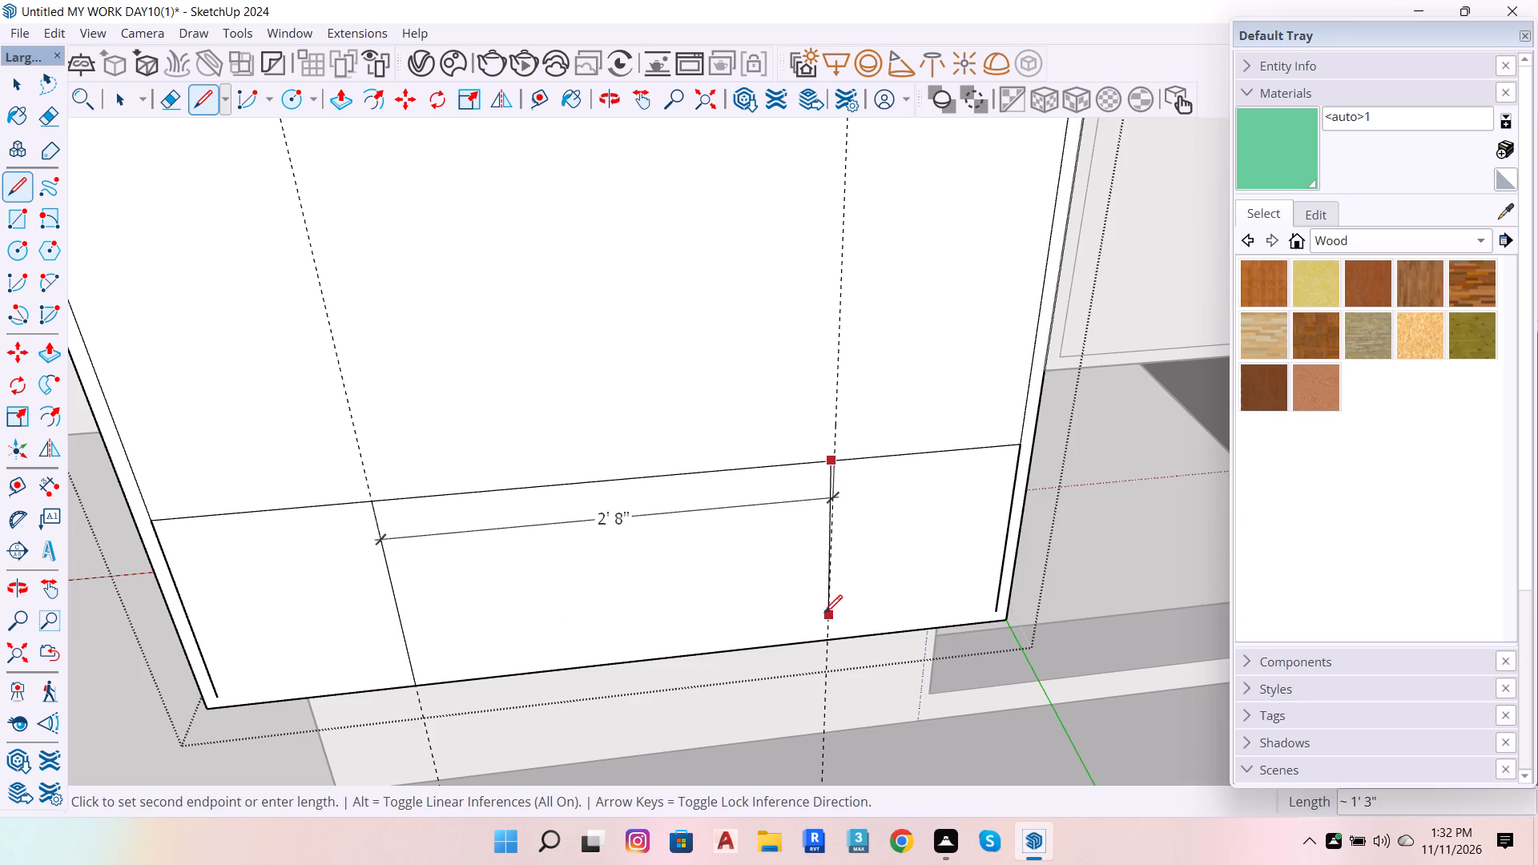
{"action": "key", "text": "space"}
{"action": "key", "text": "l"}
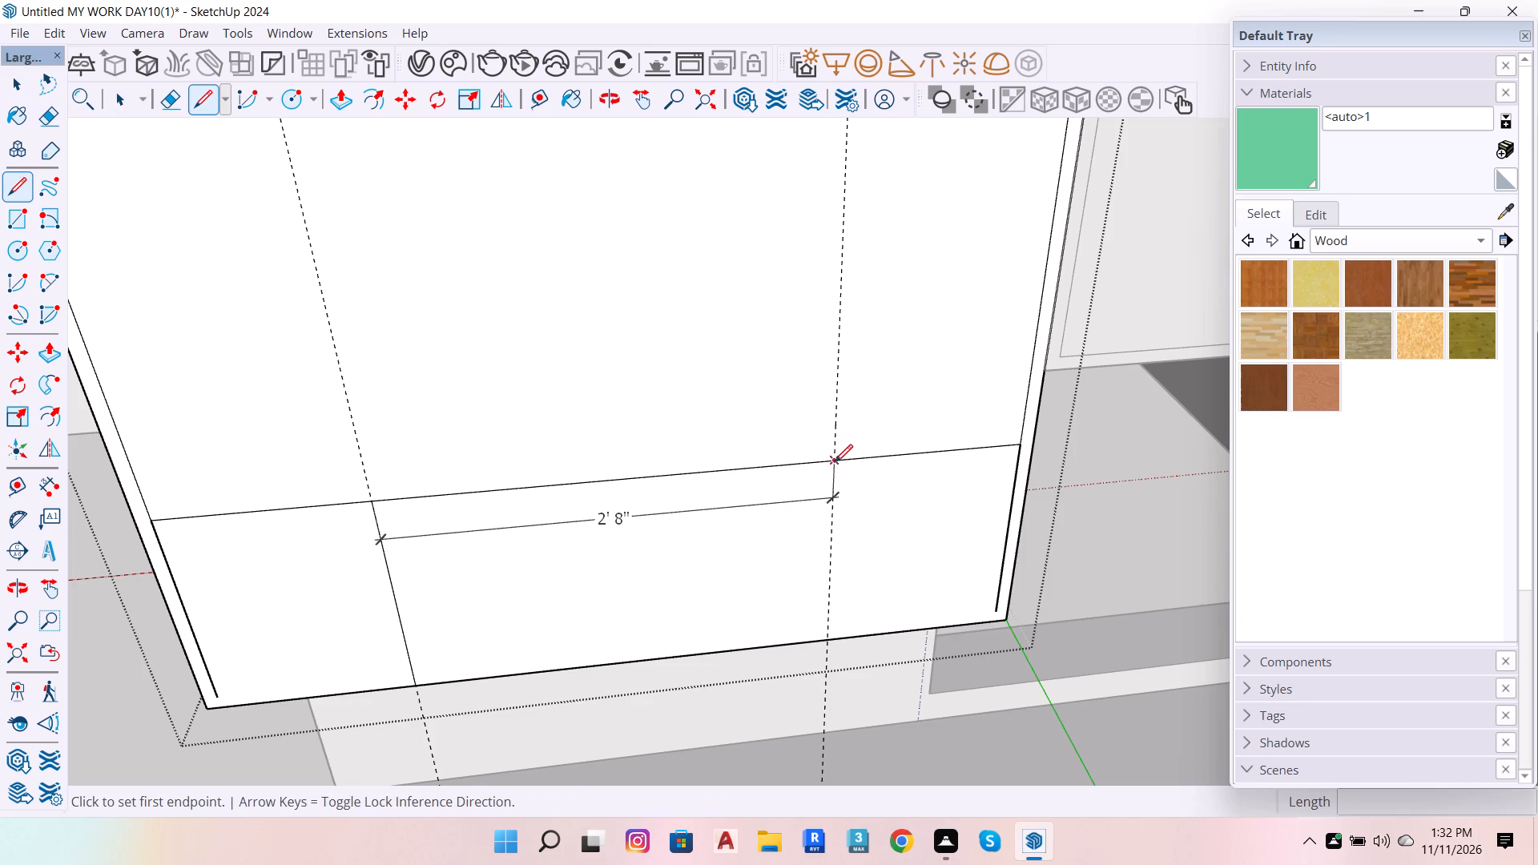
{"action": "left_click", "coordinate": [835, 462]}
{"action": "left_click", "coordinate": [828, 642]}
{"action": "key", "text": "space"}
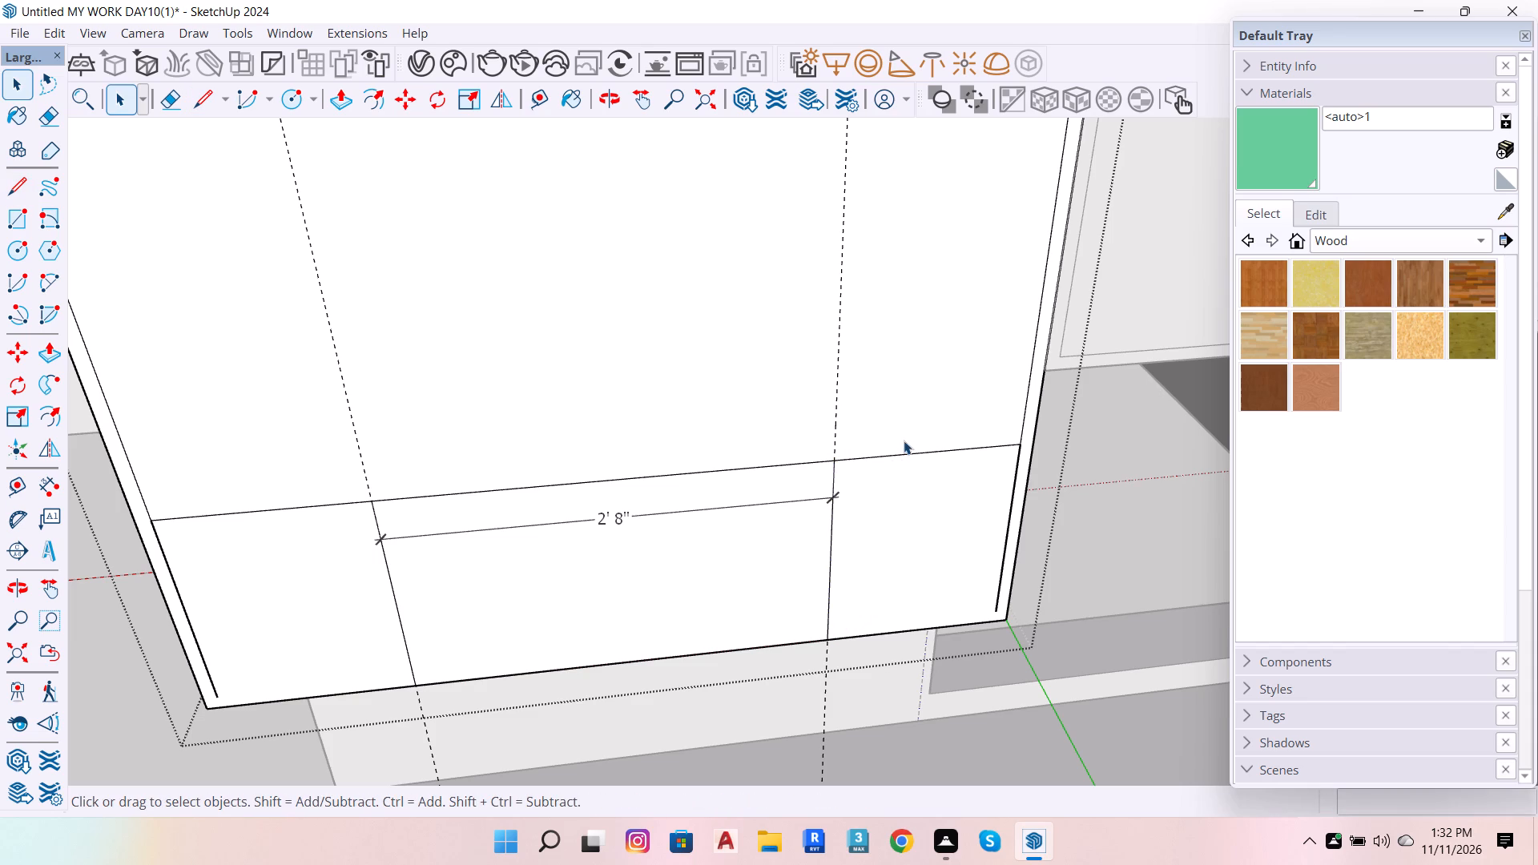
Erase the outer segments of the copied horizontal edge, keeping only the part between the two vertical lines.
{"action": "key", "text": "e"}
{"action": "left_click_drag", "start_coordinate": [906, 439], "coordinate": [920, 468]}
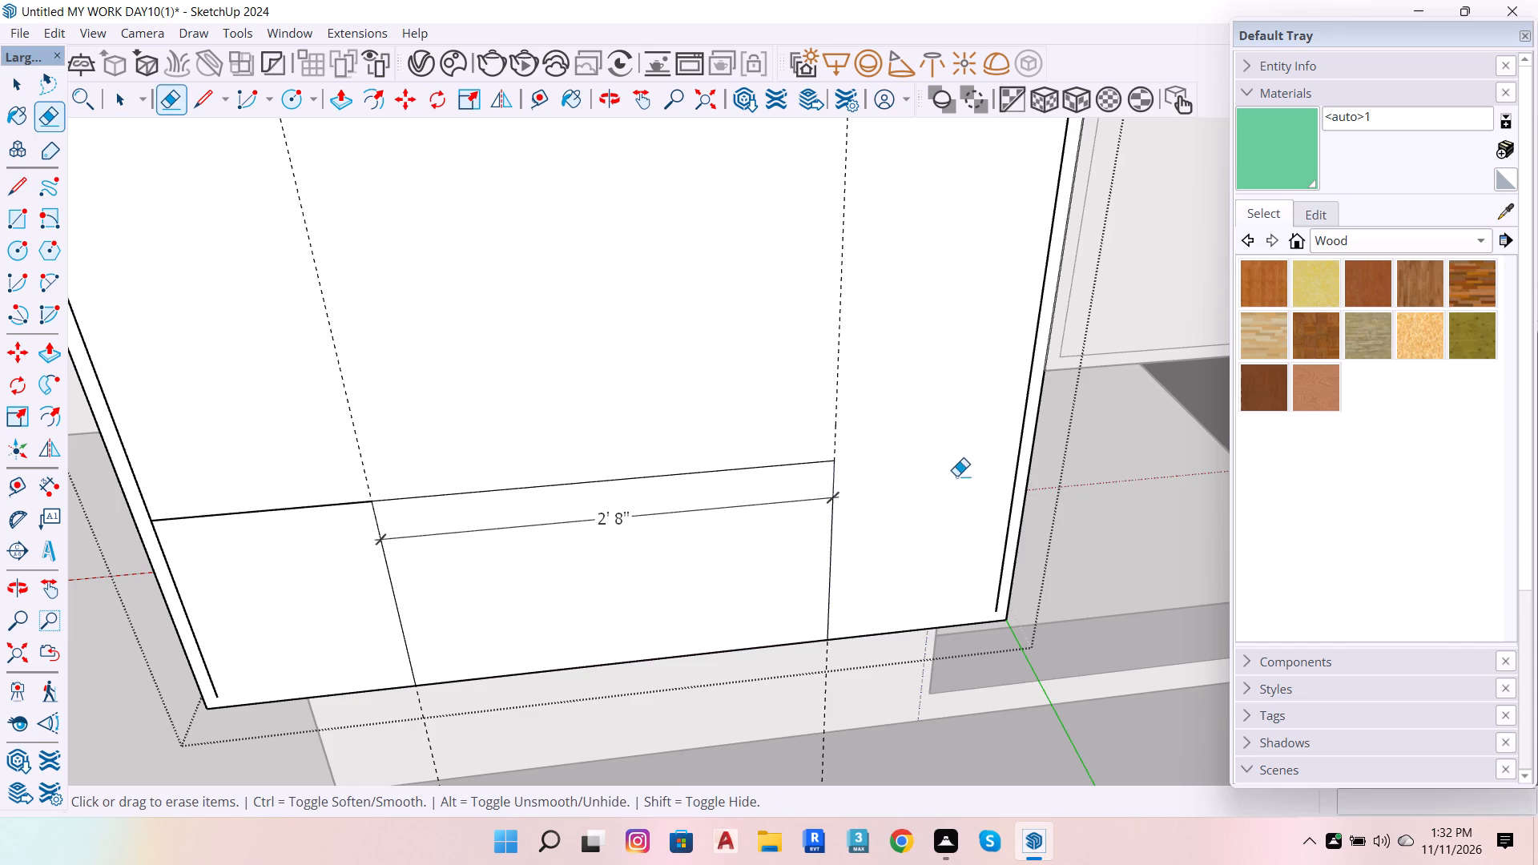
{"action": "scroll", "coordinate": [1218, 424], "scroll_direction": "down", "scroll_amount": 5}
{"action": "scroll", "coordinate": [854, 478], "scroll_direction": "up", "scroll_amount": 5}
{"action": "left_click", "coordinate": [895, 444]}
{"action": "left_click_drag", "start_coordinate": [896, 428], "coordinate": [896, 427]}
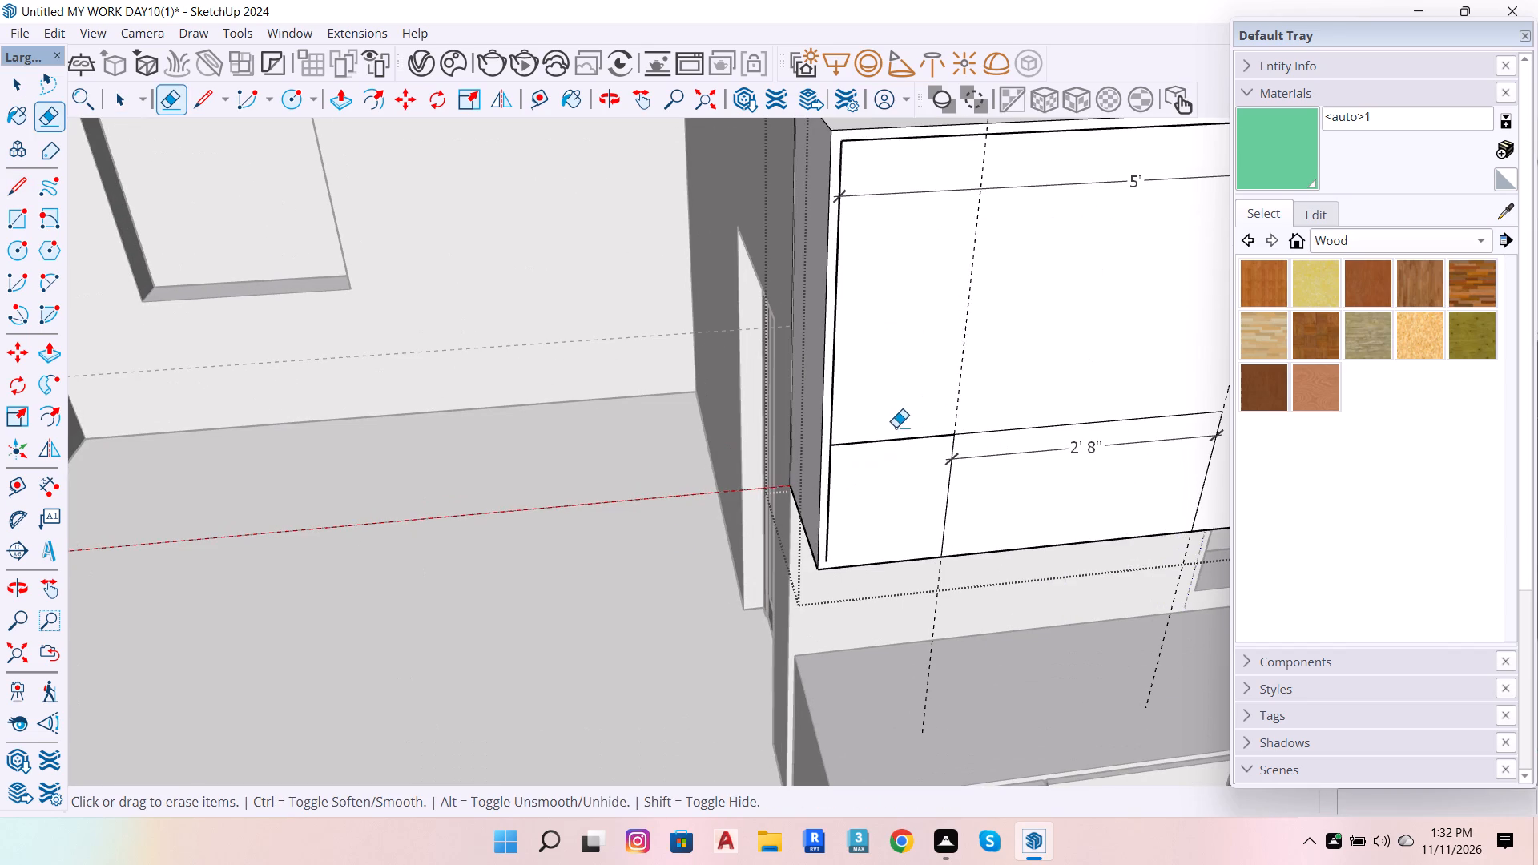
{"action": "left_click_drag", "start_coordinate": [896, 427], "coordinate": [902, 442]}
Draw the bottom border line from the cabinet front's lower-left inner border corner to the left vertical line.
{"action": "scroll", "coordinate": [344, 599], "scroll_direction": "down", "scroll_amount": 8}
{"action": "key", "text": "space"}
{"action": "scroll", "coordinate": [625, 608], "scroll_direction": "up", "scroll_amount": 7}
{"action": "scroll", "coordinate": [823, 581], "scroll_direction": "up", "scroll_amount": 7}
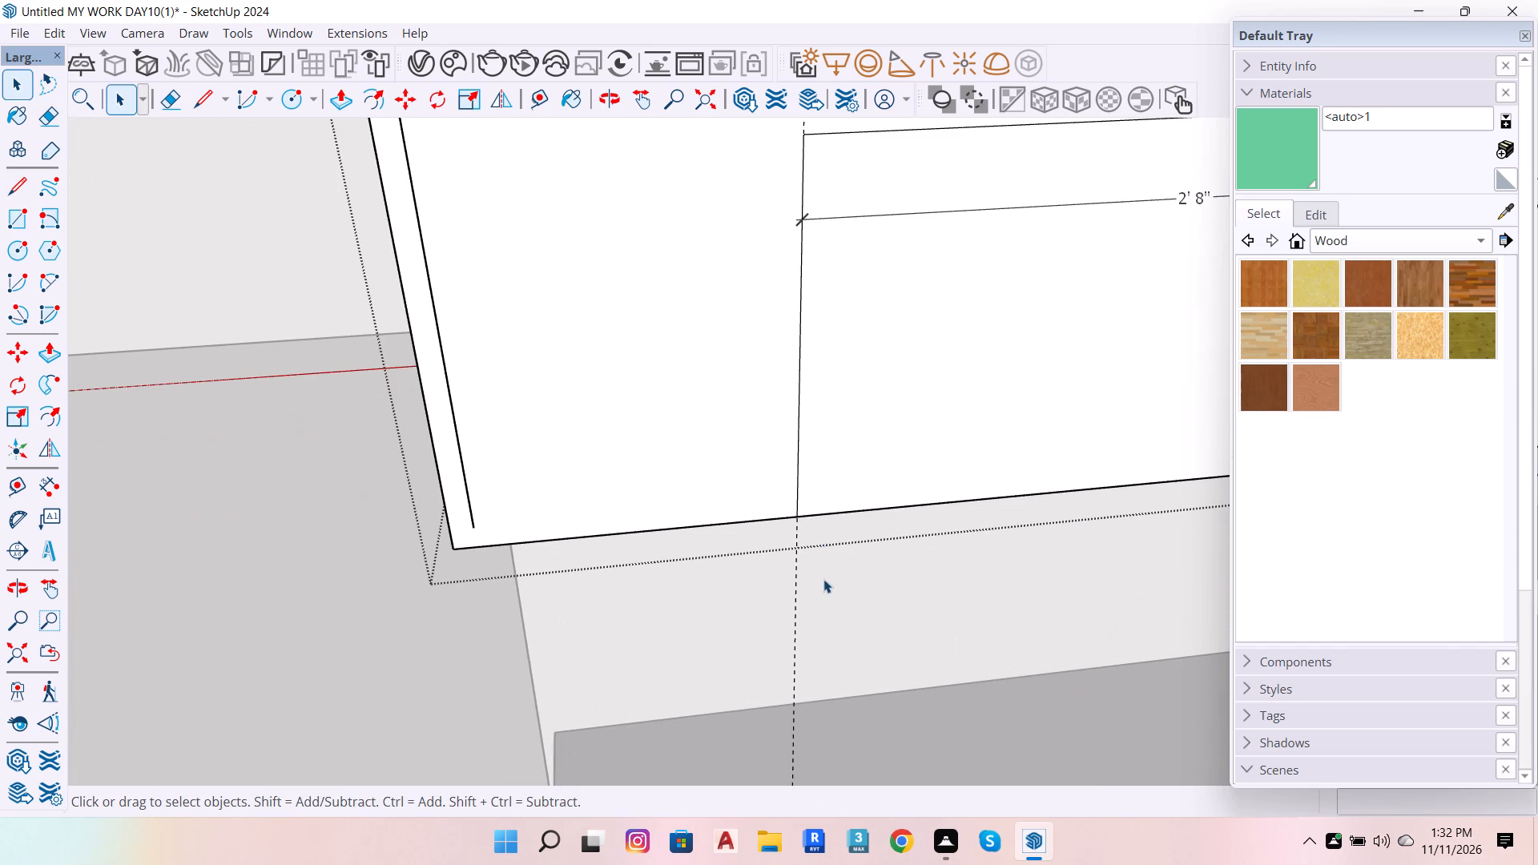
{"action": "key", "text": "l"}
{"action": "left_click", "coordinate": [473, 527]}
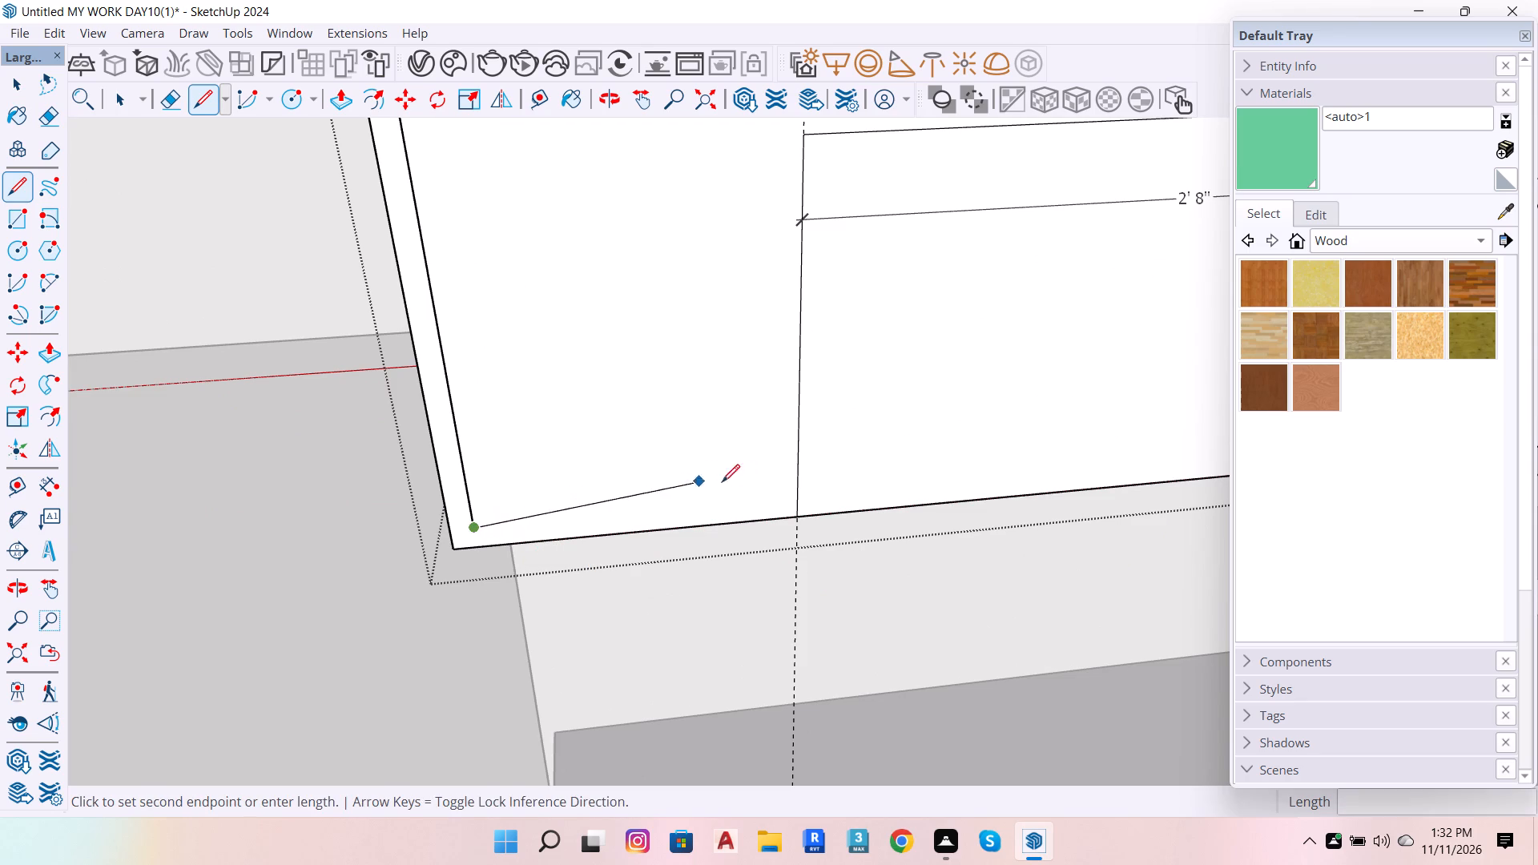
{"action": "left_click", "coordinate": [795, 497]}
{"action": "scroll", "coordinate": [230, 622], "scroll_direction": "down", "scroll_amount": 6}
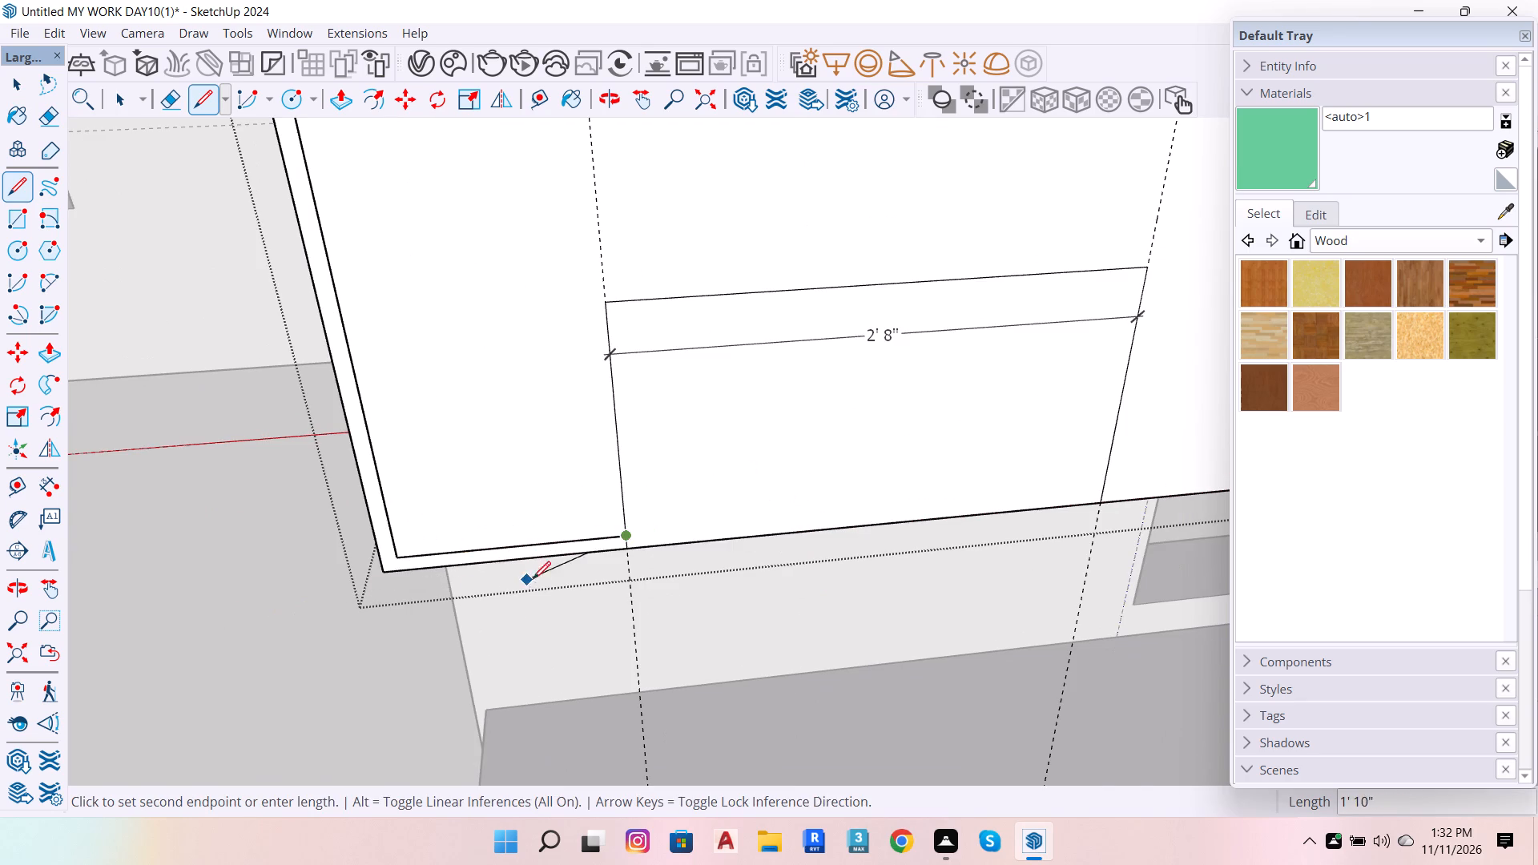
{"action": "key", "text": "space"}
Draw the bottom border line, 1' 2" long, from the lower-right inner border corner to the right vertical line.
{"action": "scroll", "coordinate": [269, 638], "scroll_direction": "down", "scroll_amount": 7}
{"action": "scroll", "coordinate": [1146, 478], "scroll_direction": "up", "scroll_amount": 3}
{"action": "key", "text": "l"}
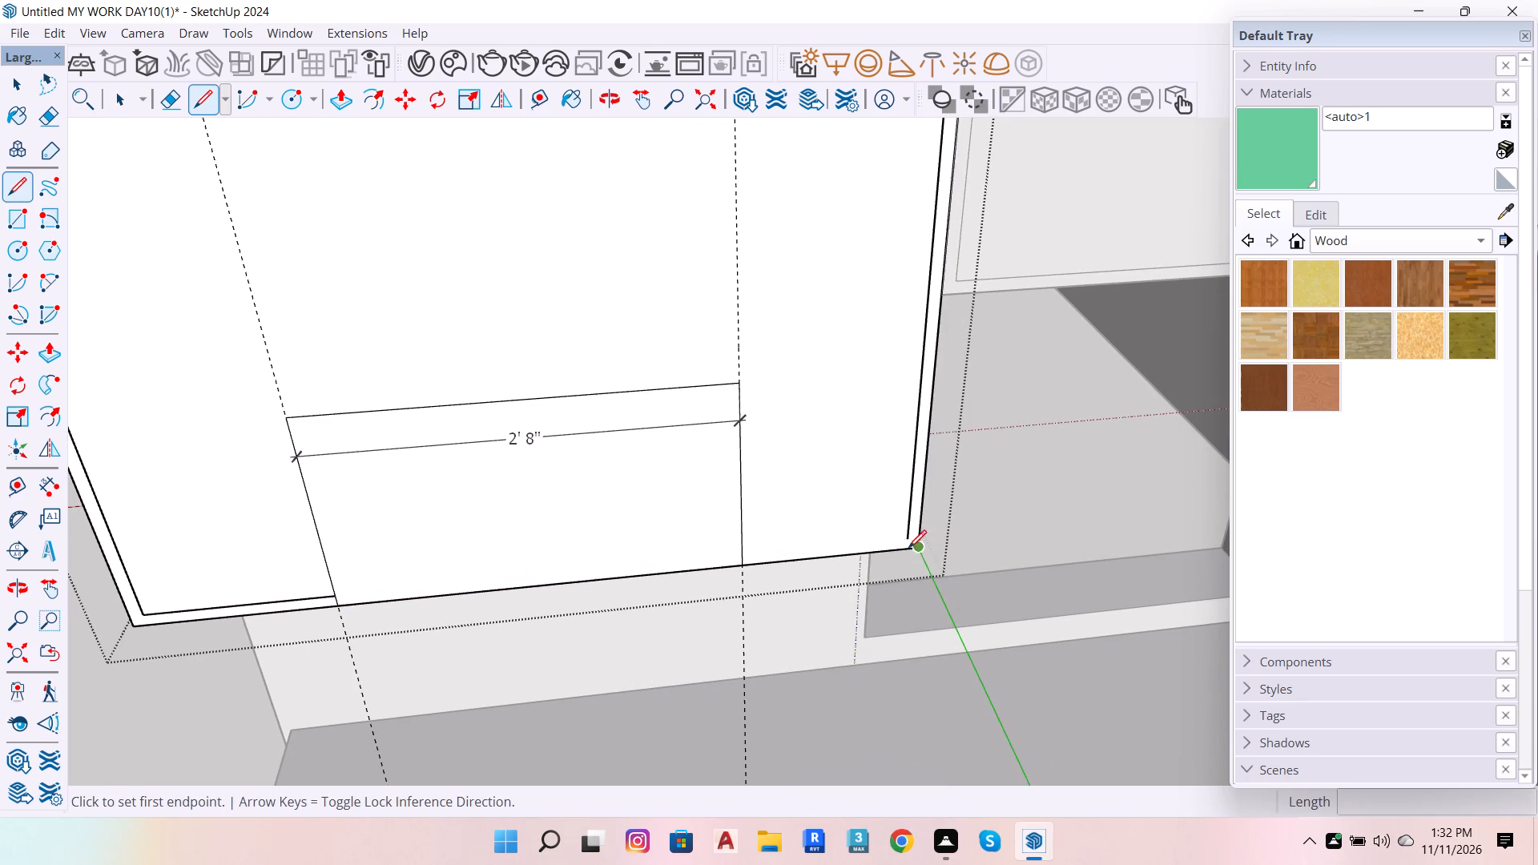
{"action": "left_click", "coordinate": [904, 541]}
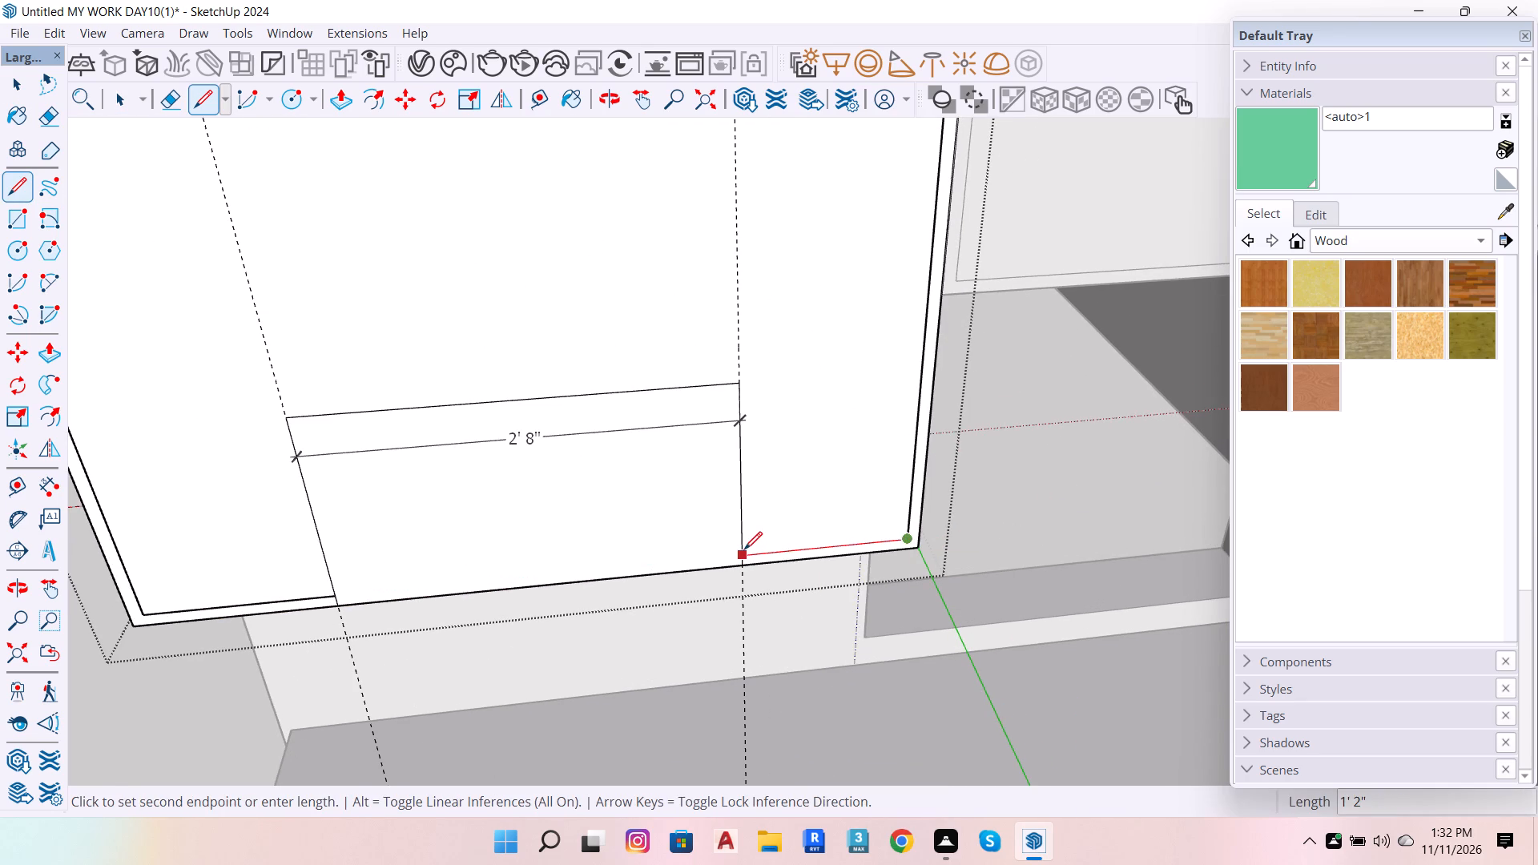
{"action": "left_click", "coordinate": [744, 549]}
{"action": "scroll", "coordinate": [829, 611], "scroll_direction": "down", "scroll_amount": 7}
{"action": "key", "text": "space"}
{"action": "scroll", "coordinate": [791, 451], "scroll_direction": "up", "scroll_amount": 4}
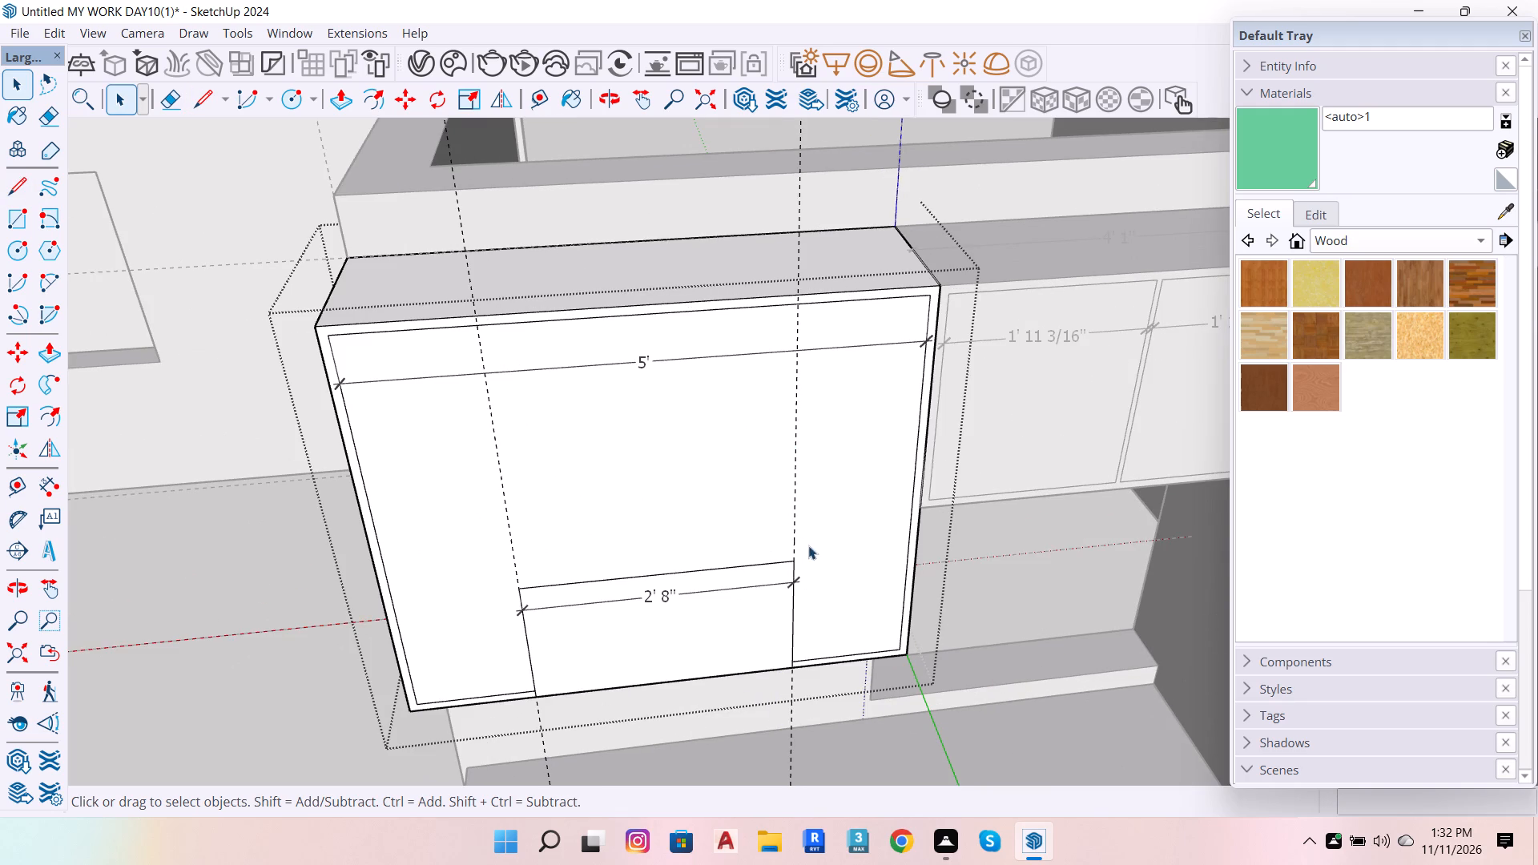
Extend both vertical lines 2' 9" along the guides, from the short horizontal edge up to the top inner border edge.
{"action": "key", "text": "l"}
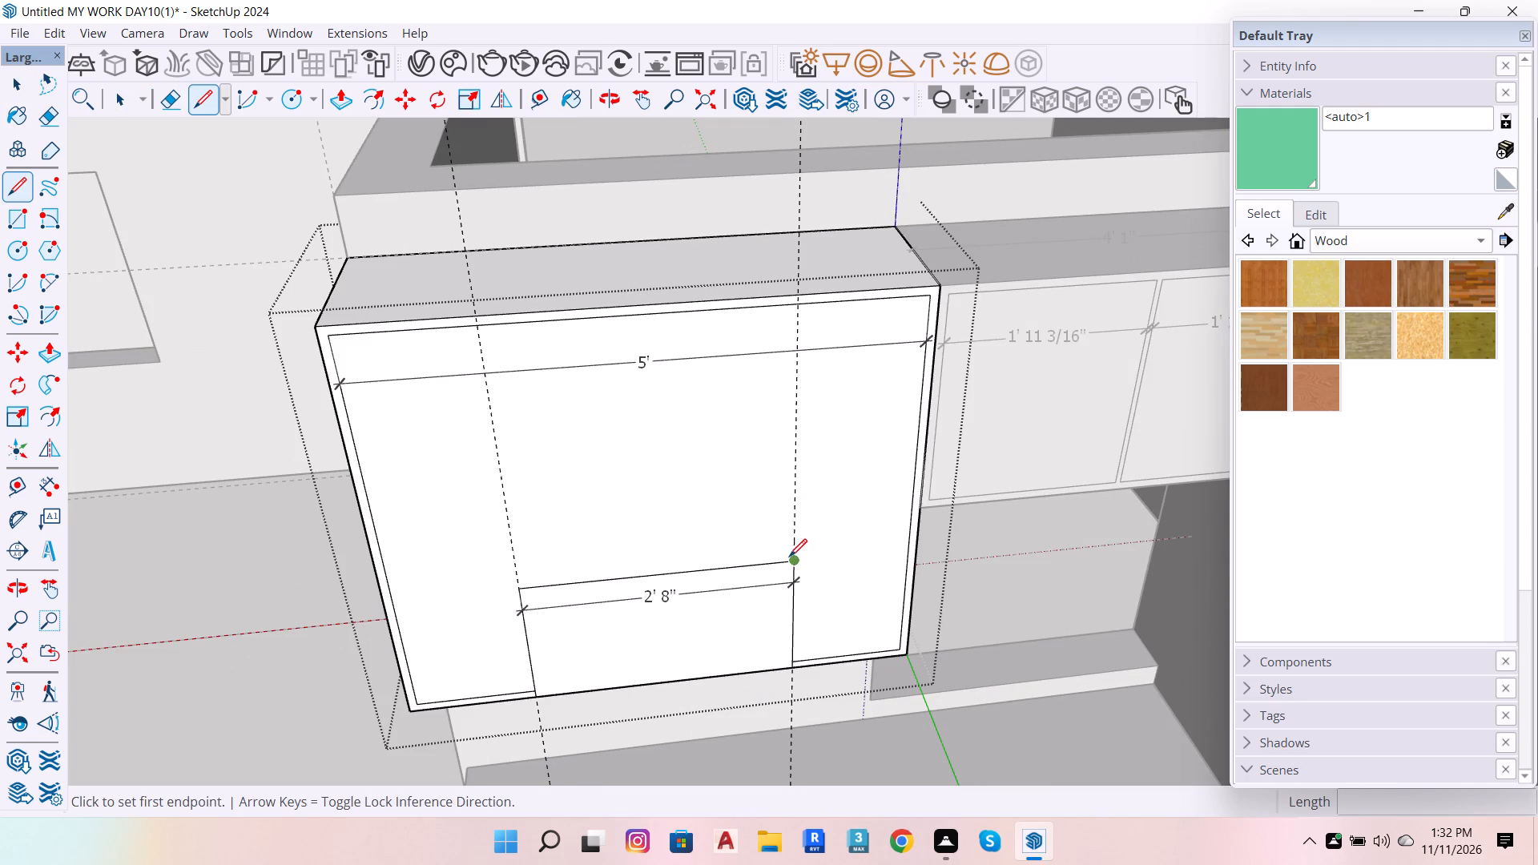
{"action": "left_click", "coordinate": [797, 558]}
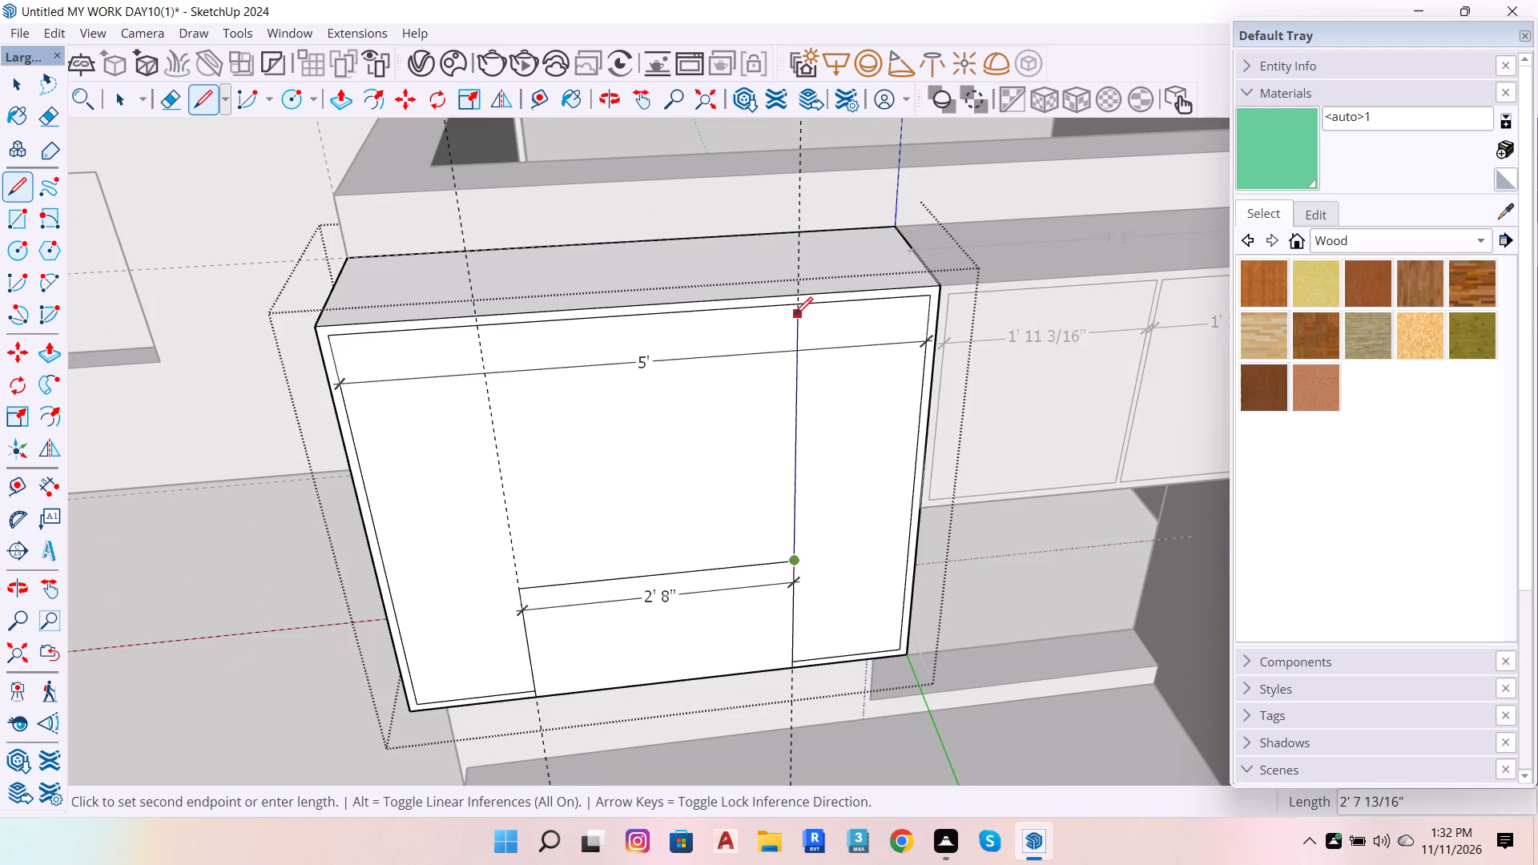
{"action": "left_click", "coordinate": [795, 308]}
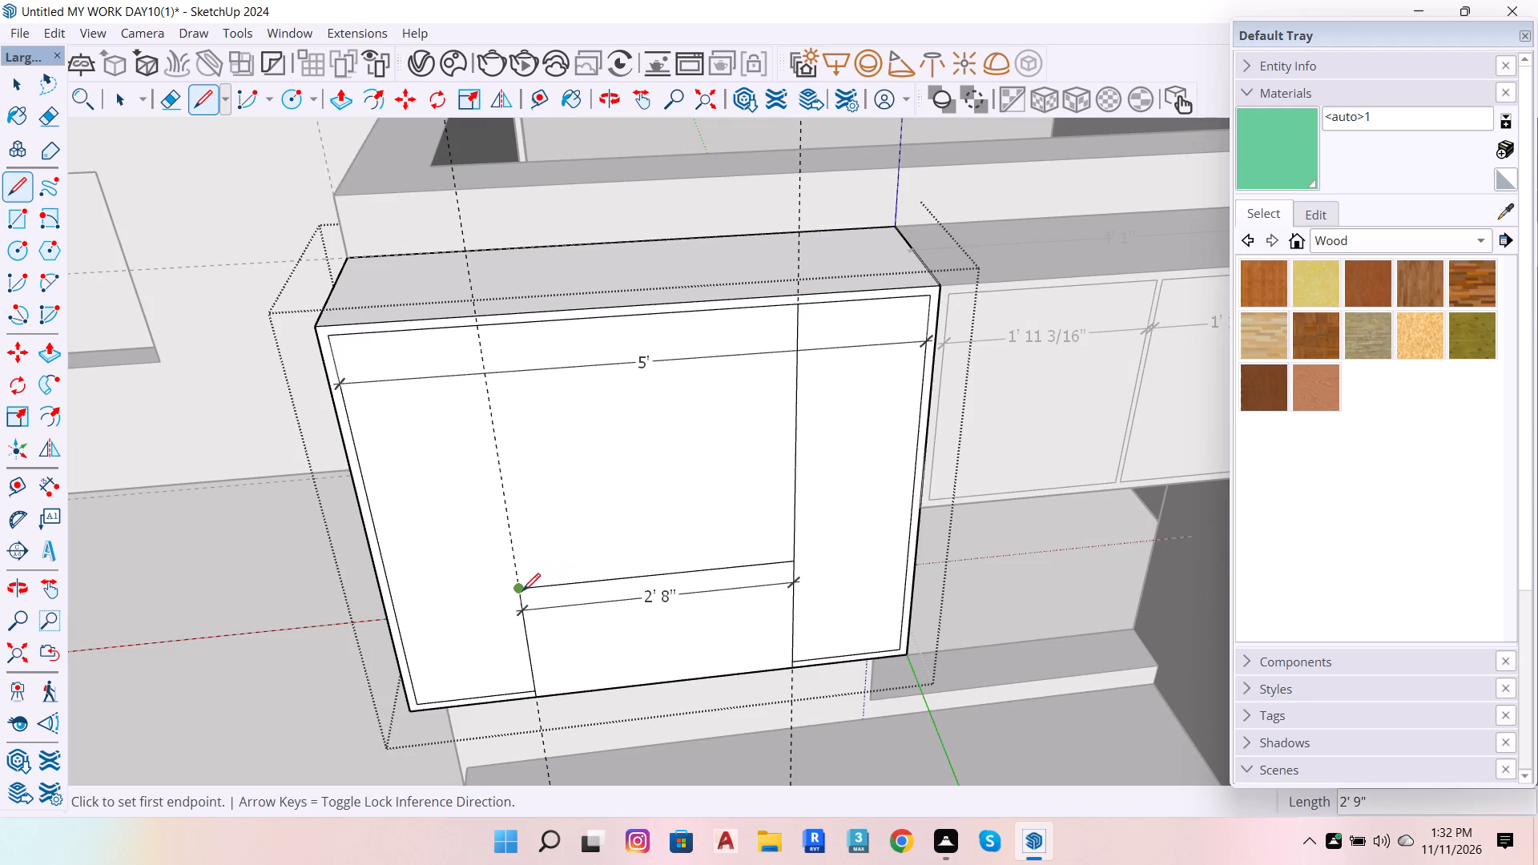
{"action": "left_click", "coordinate": [518, 586]}
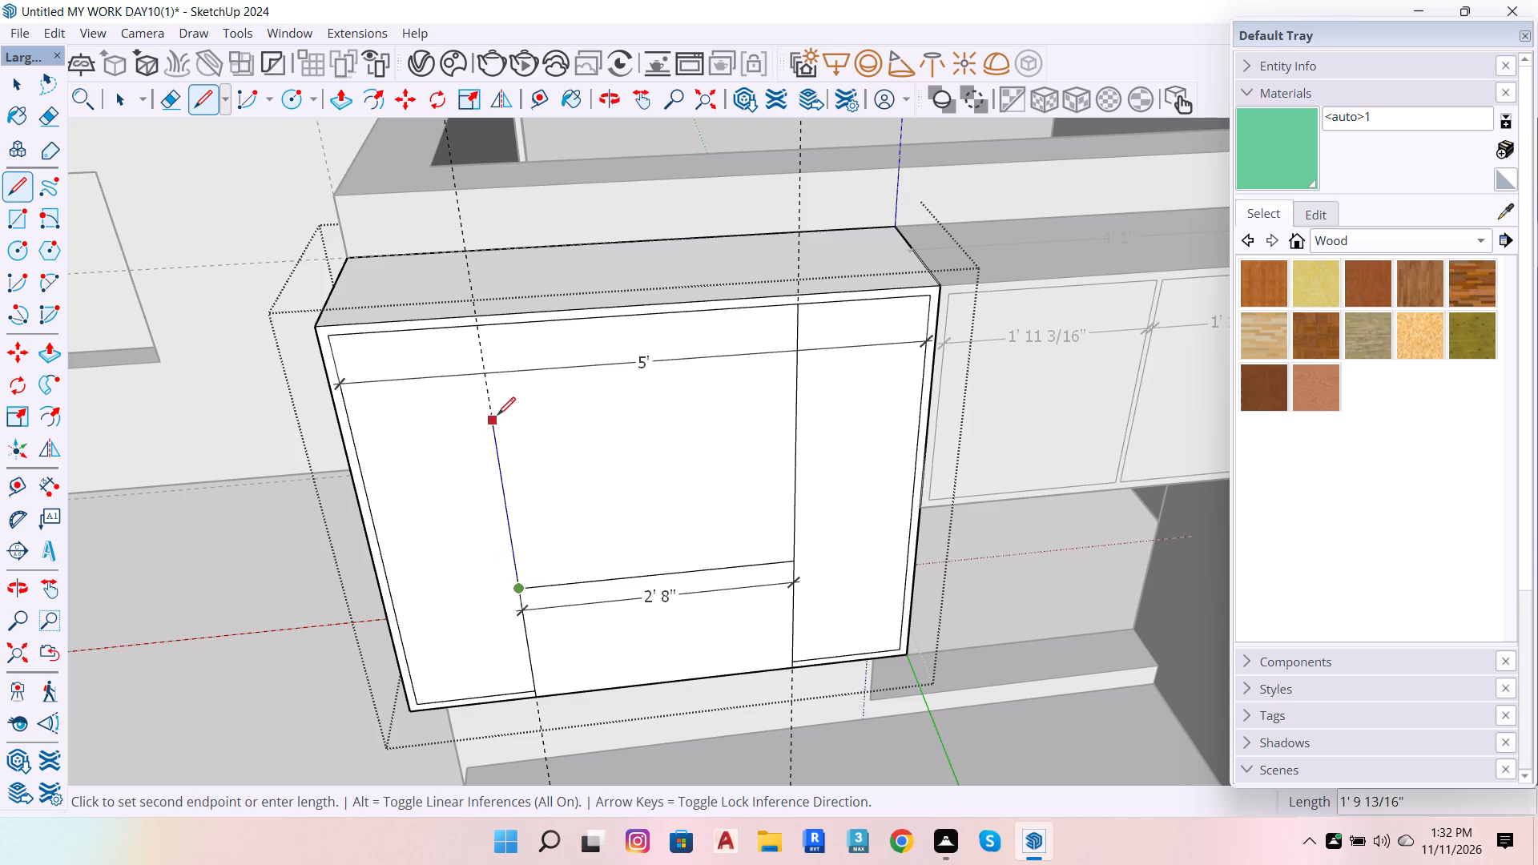
{"action": "left_click", "coordinate": [485, 333]}
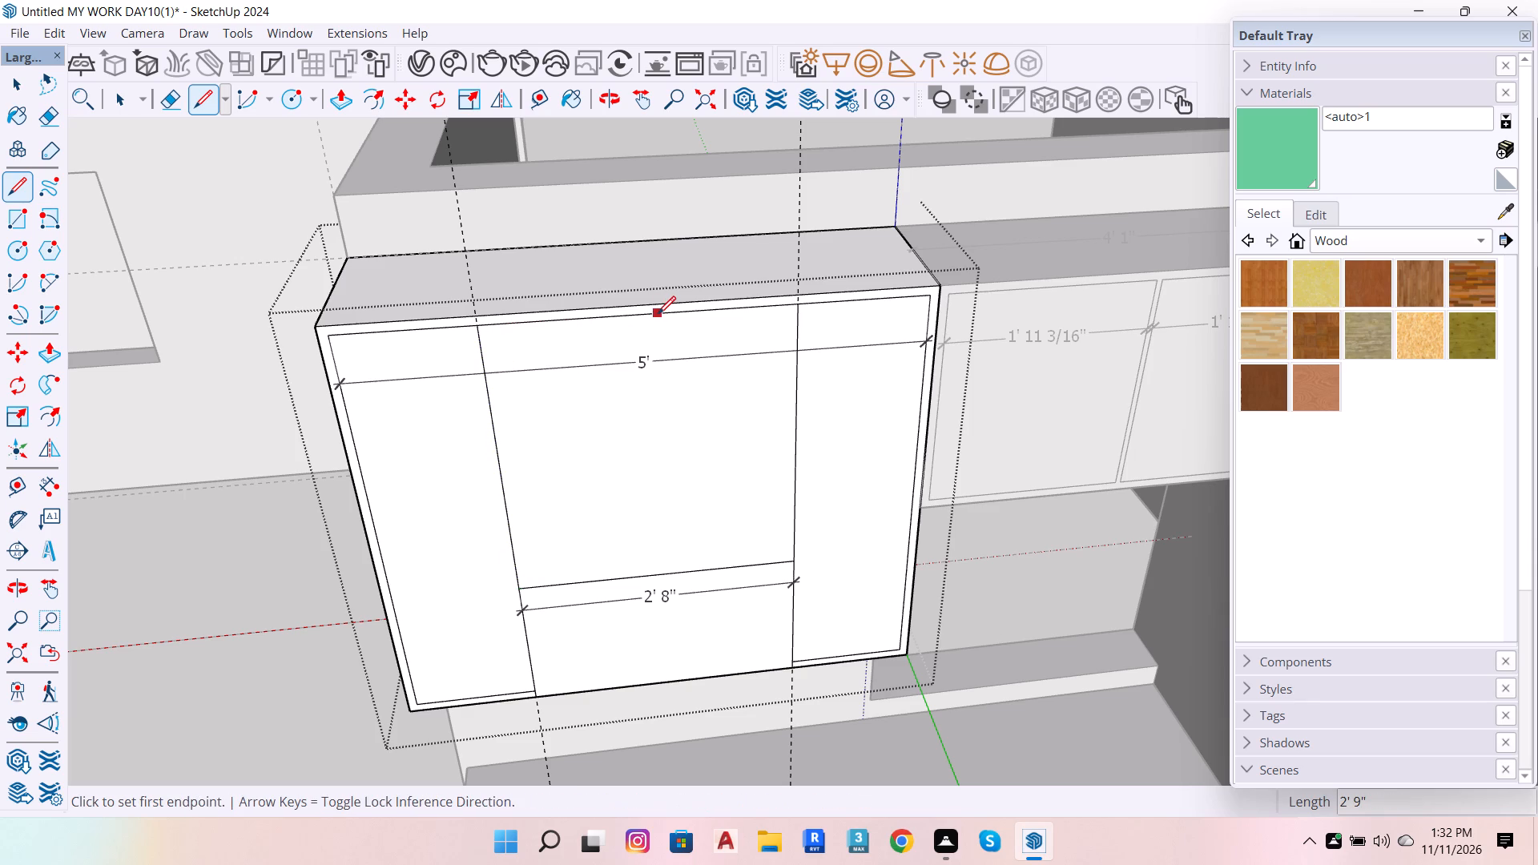
Draw a 2' 9" central vertical line from the top inner border edge down to the middle of the short horizontal edge.
{"action": "left_click", "coordinate": [638, 312]}
{"action": "left_click", "coordinate": [660, 566]}
{"action": "key", "text": "space"}
Copy the left, central and right vertical divider lines, including their lower segments, 0.3" to the left.
{"action": "left_click", "coordinate": [654, 497]}
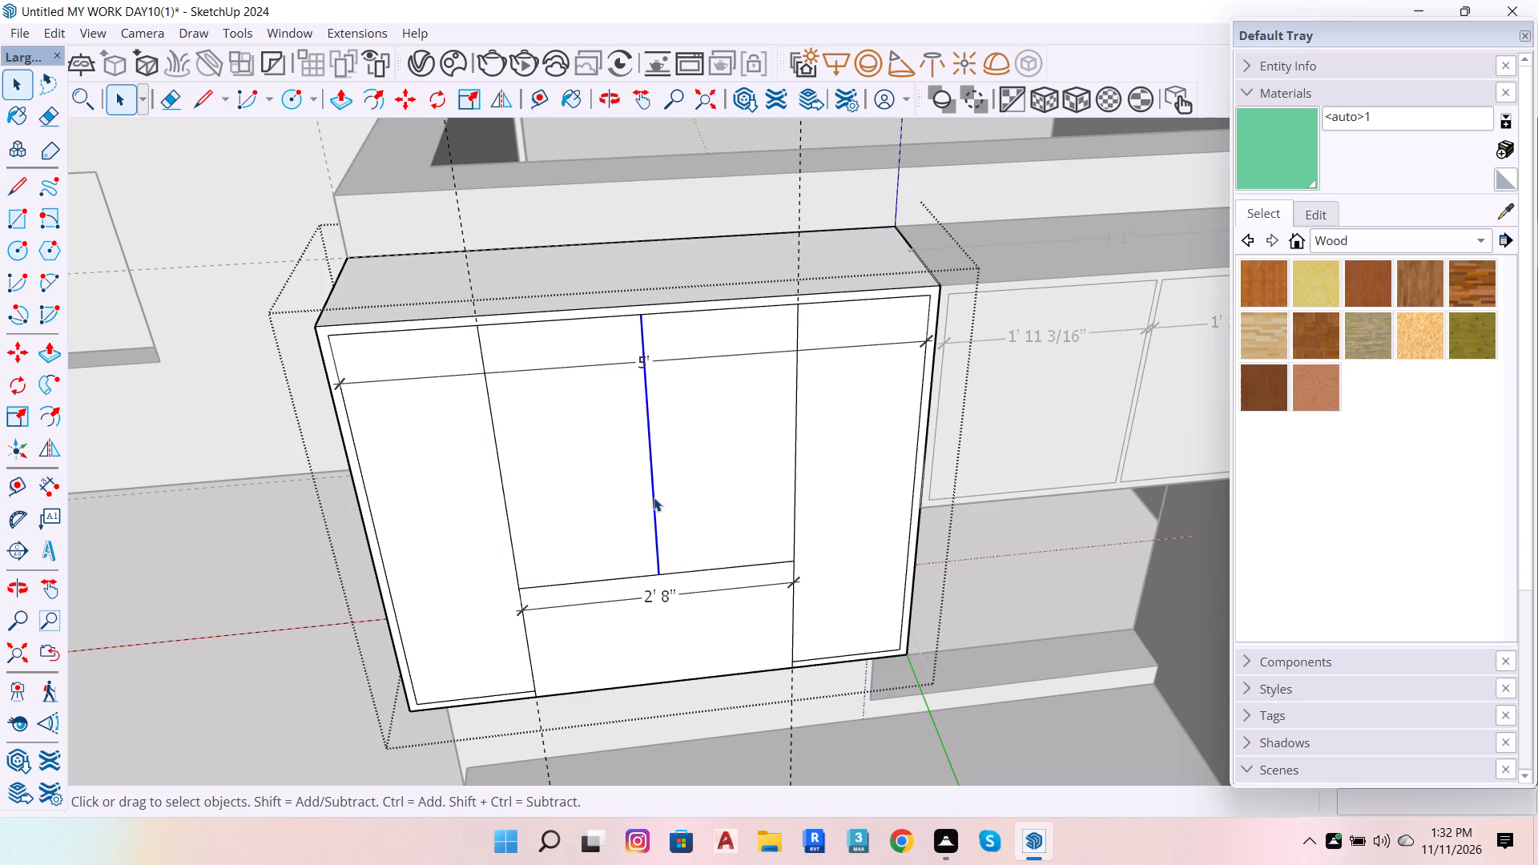
{"action": "left_click", "coordinate": [507, 530], "text": "shift"}
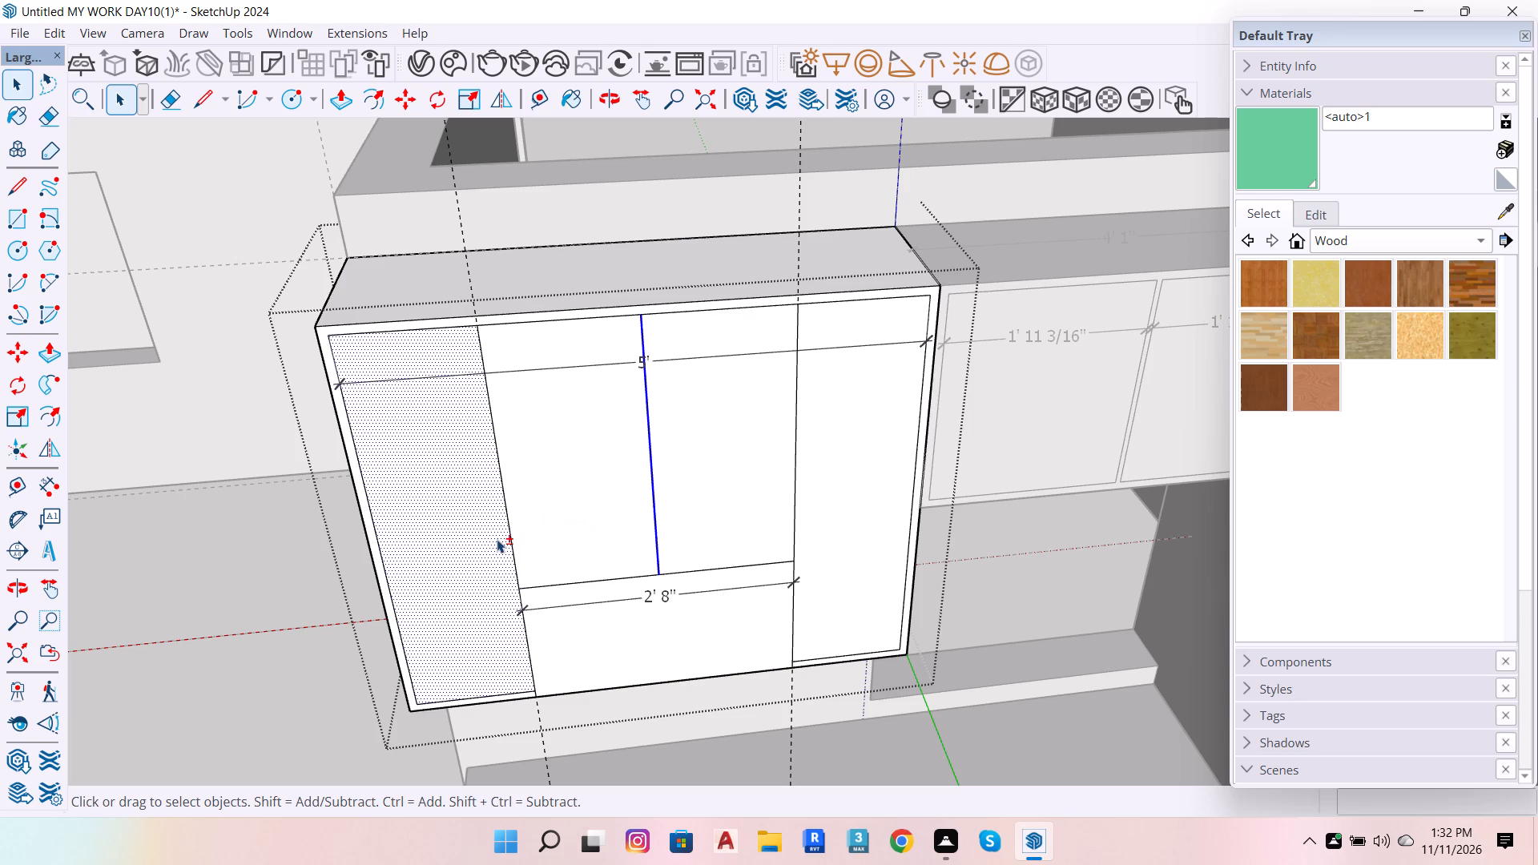
{"action": "left_click", "coordinate": [513, 550], "text": "shift"}
{"action": "left_click", "coordinate": [795, 509], "text": "shift"}
{"action": "left_click", "coordinate": [794, 614], "text": "shift"}
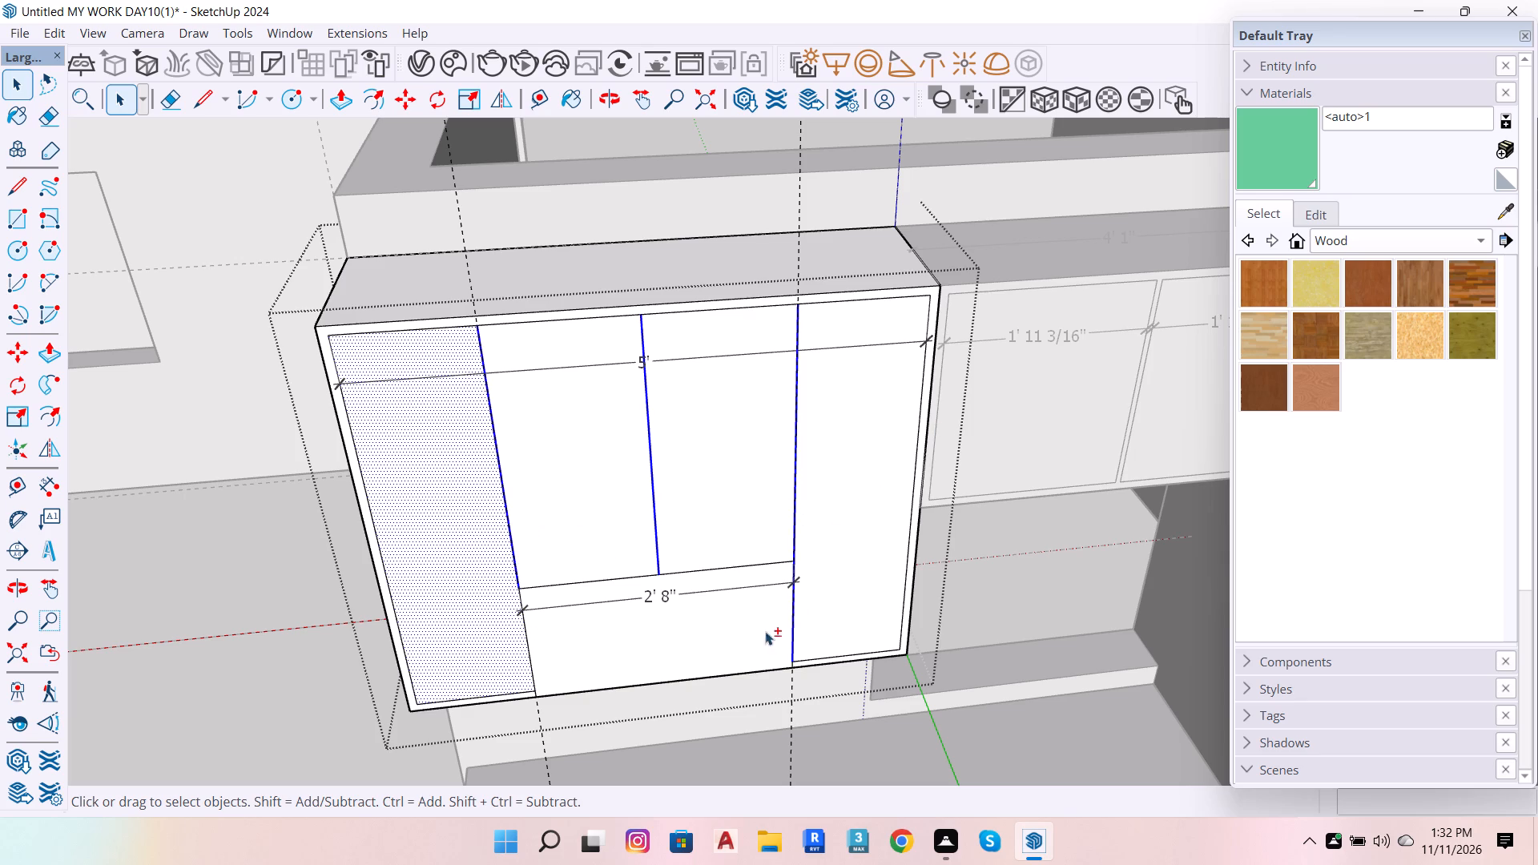
{"action": "left_click", "coordinate": [535, 670], "text": "shift"}
{"action": "scroll", "coordinate": [787, 665], "scroll_direction": "up", "scroll_amount": 4}
{"action": "left_click", "coordinate": [368, 649], "text": "shift"}
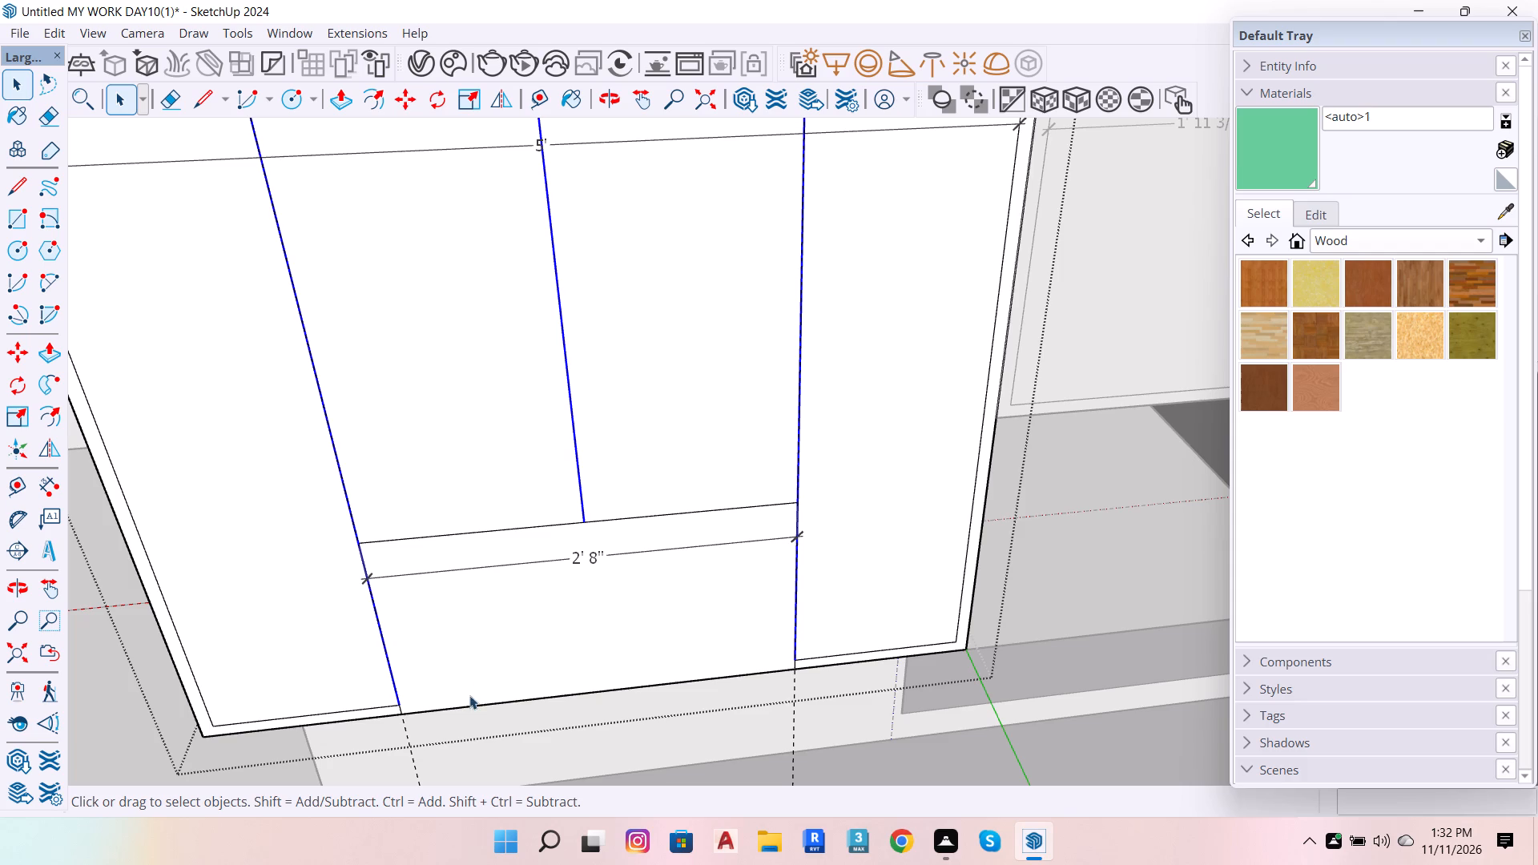
{"action": "key", "text": "m"}
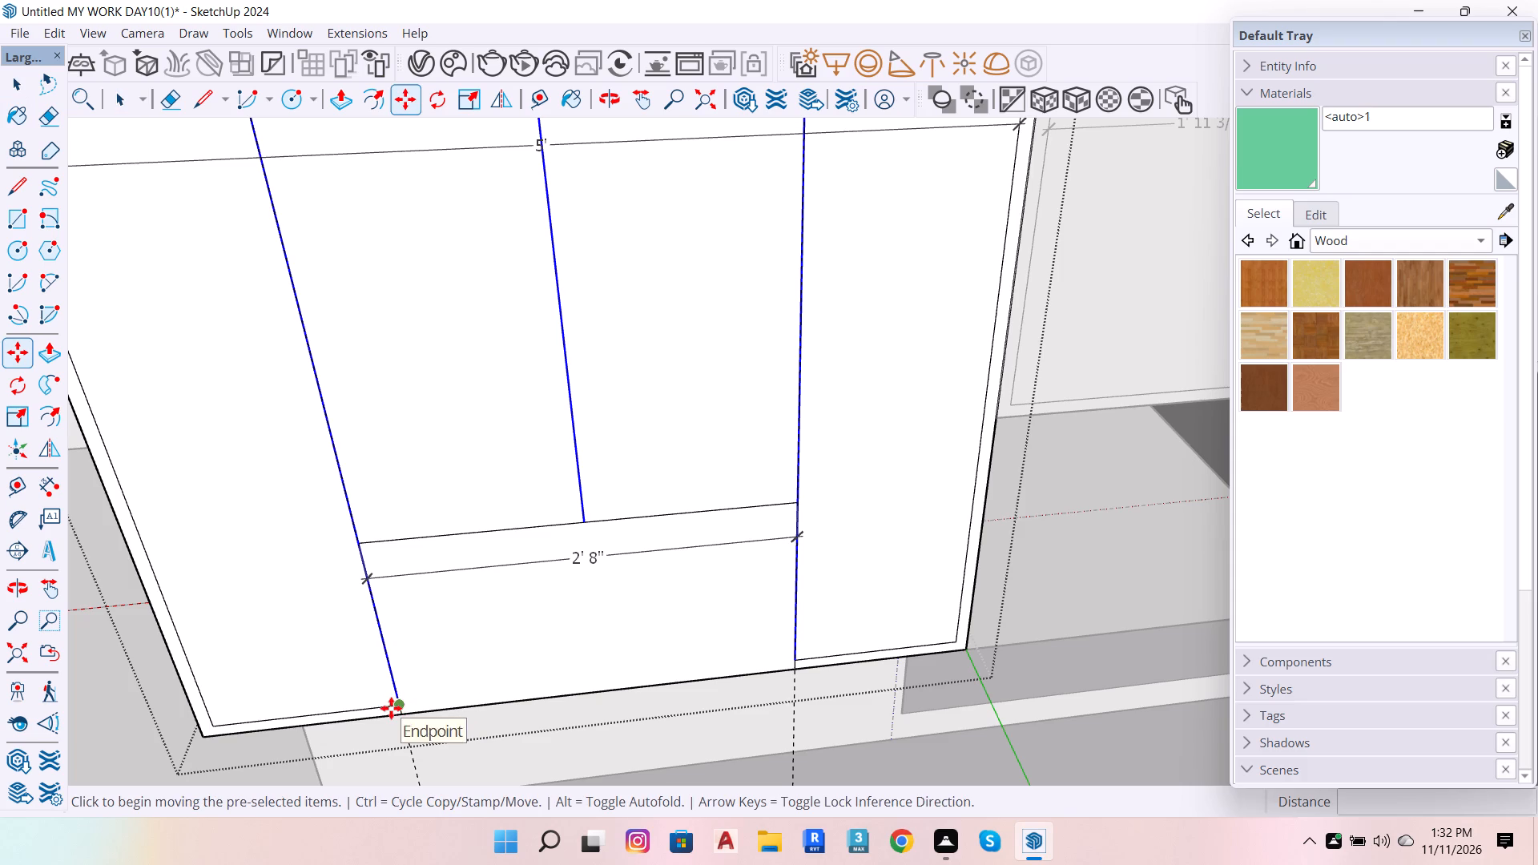
{"action": "left_click", "coordinate": [399, 699]}
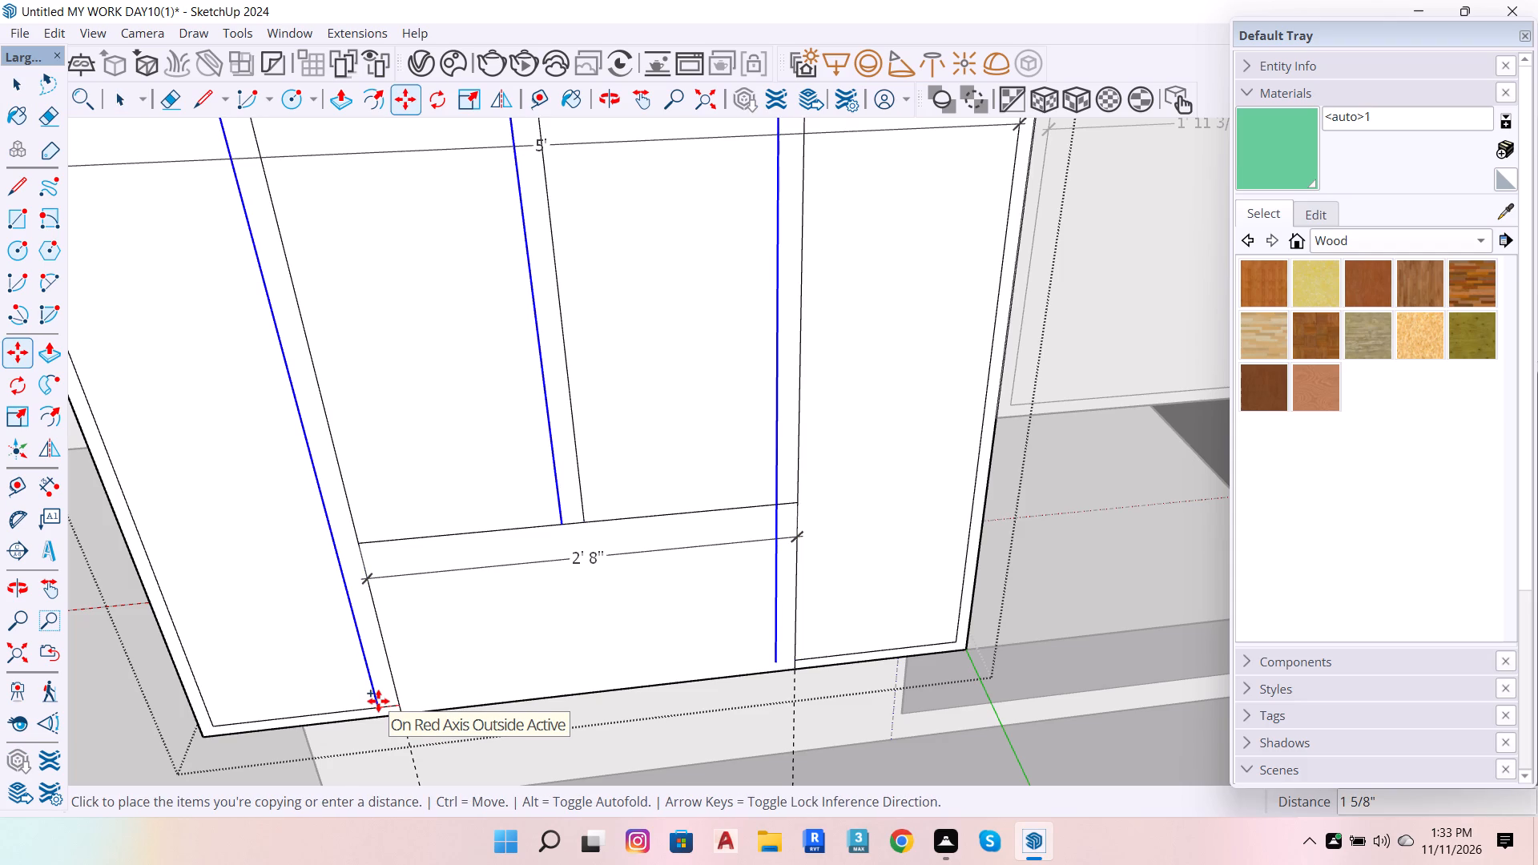
{"action": "type", "text": ".3"}
{"action": "key", "text": "Return"}
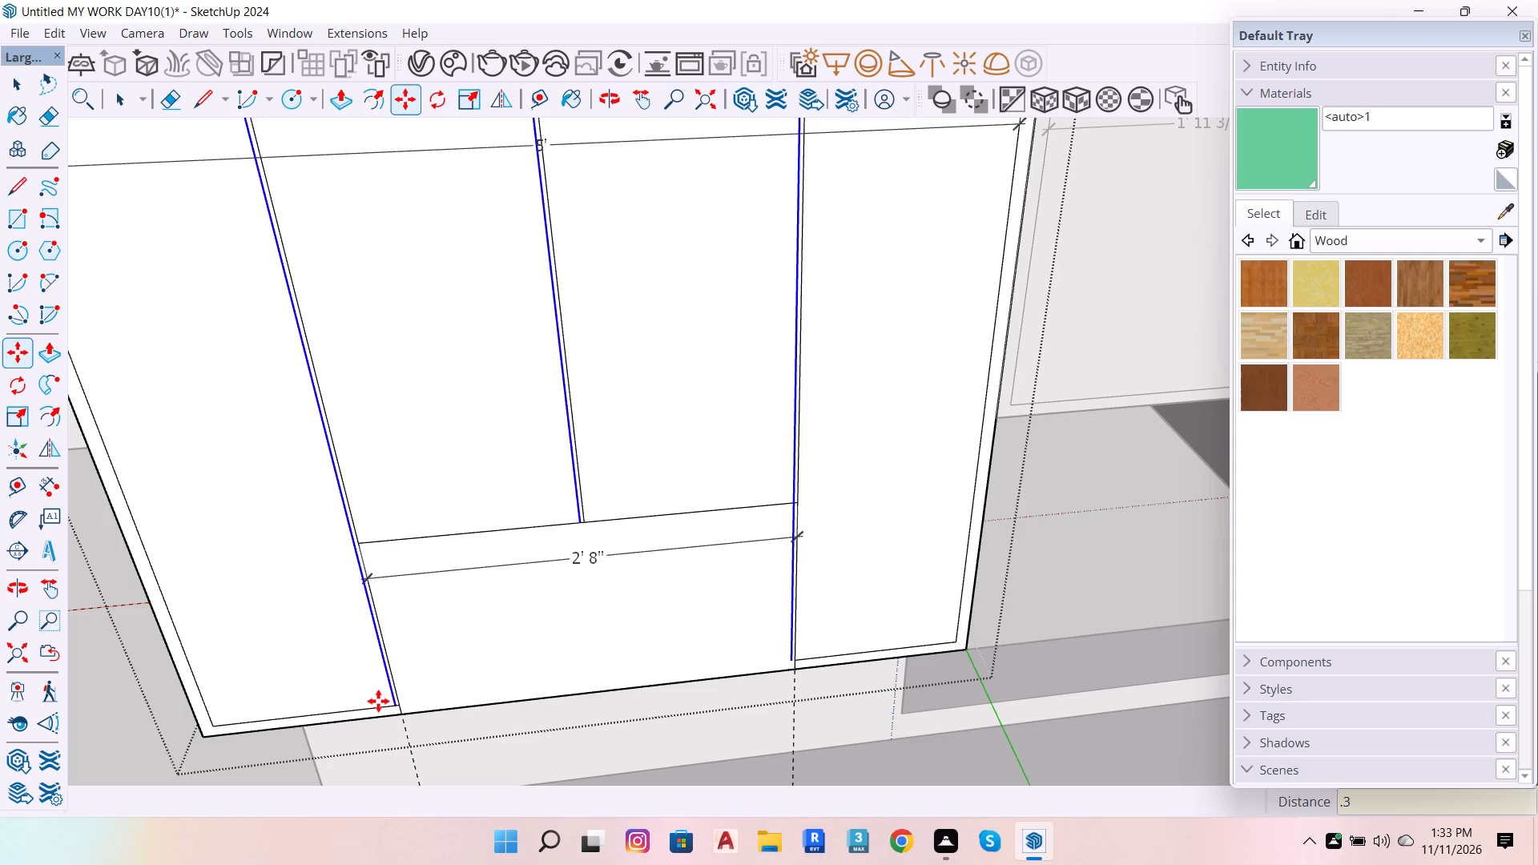
Copy the offset divider lines 0.6" to the right, placing a matching set on the other side of the originals.
{"action": "scroll", "coordinate": [389, 709], "scroll_direction": "up", "scroll_amount": 11}
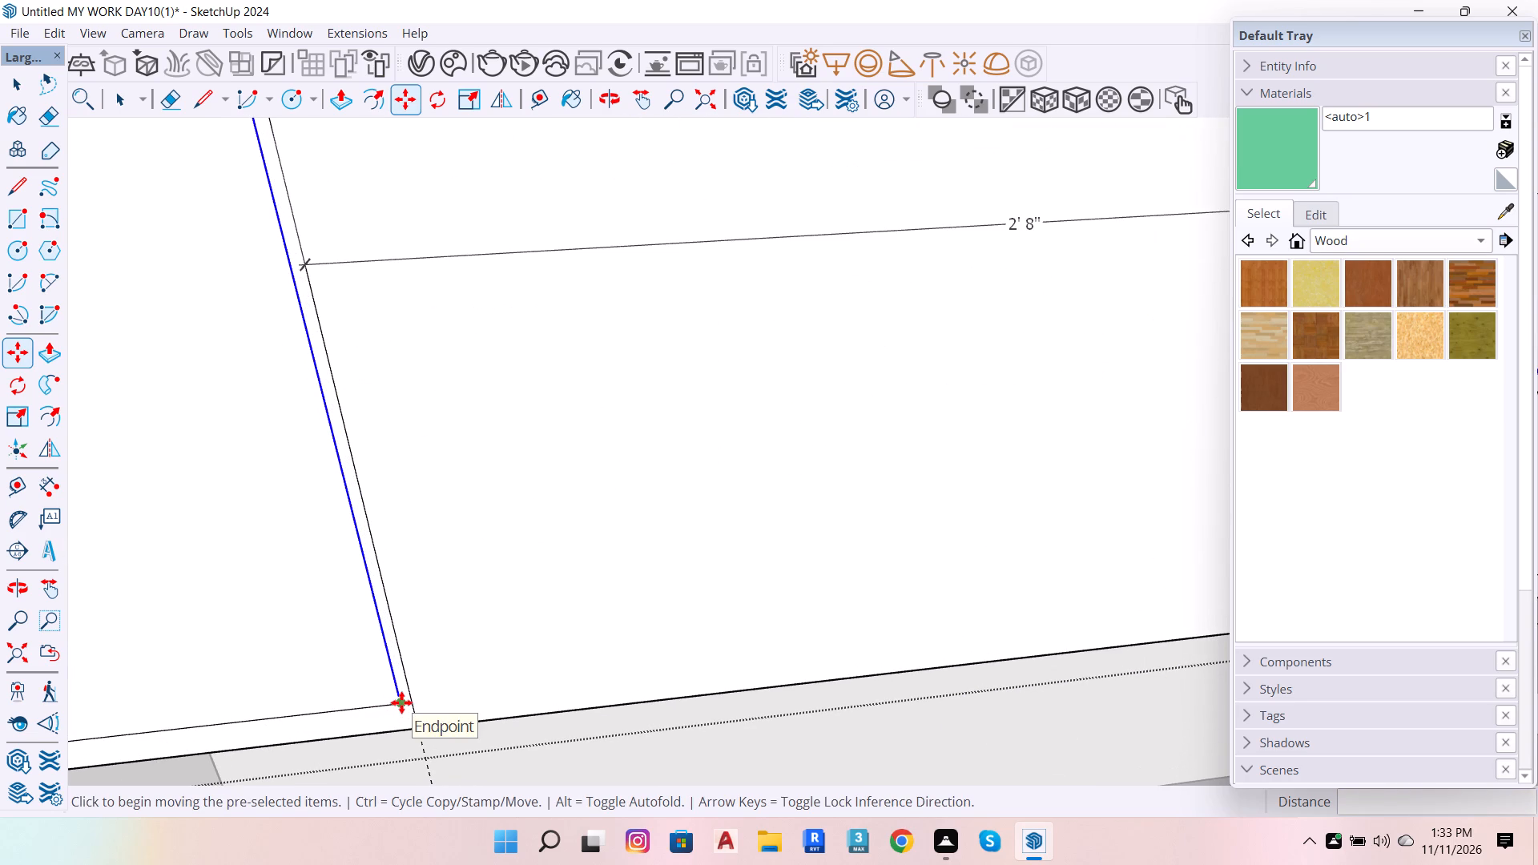
{"action": "left_click", "coordinate": [401, 702]}
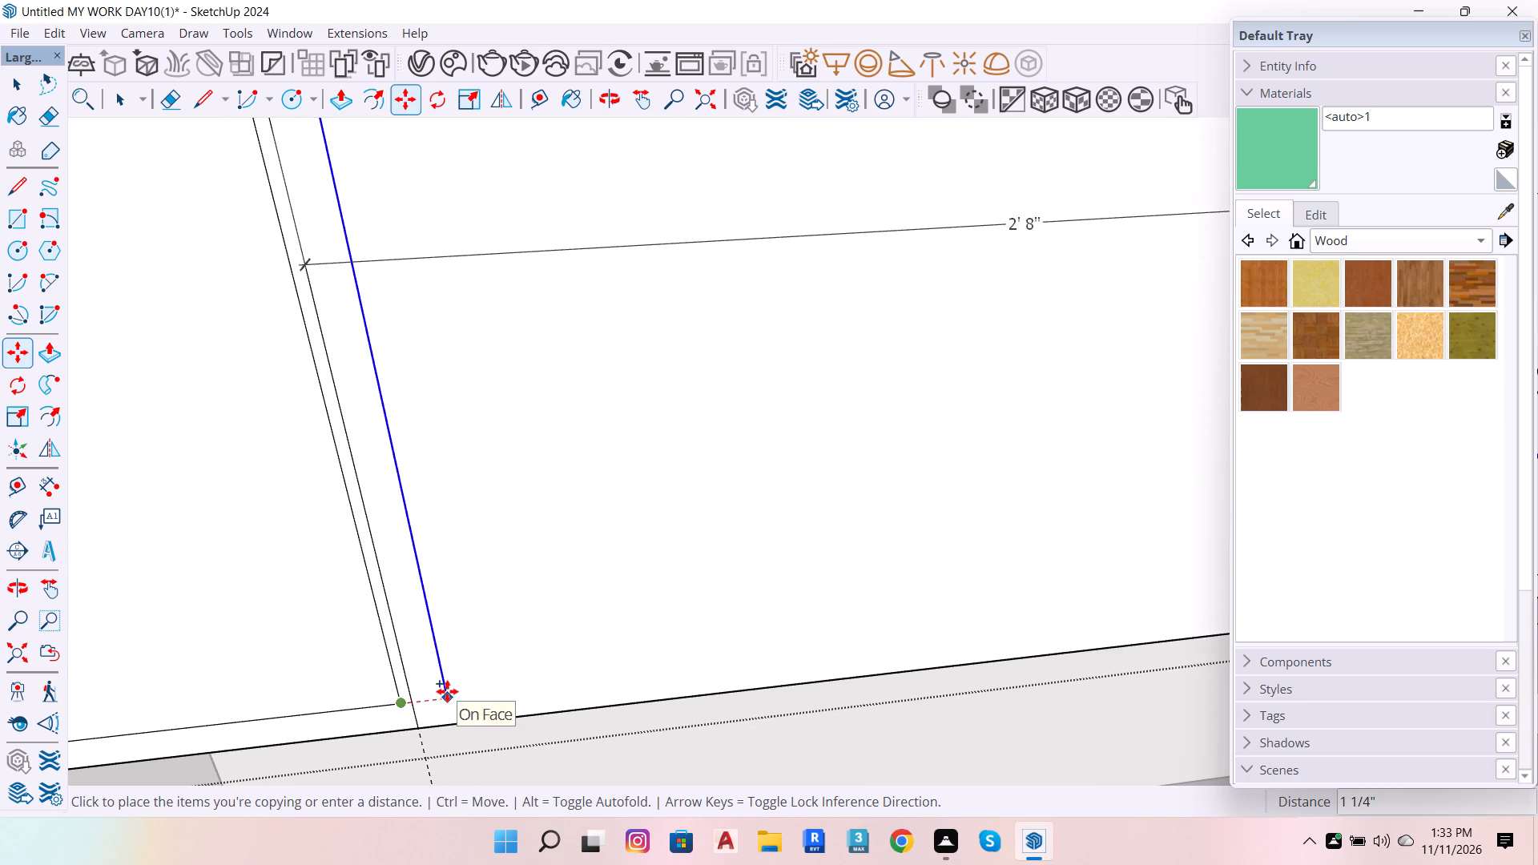
{"action": "type", "text": ".6"}
{"action": "key", "text": "Return"}
{"action": "key", "text": "space"}
{"action": "key", "text": "space"}
Close the bottom of the left divider gap with a short line from its right-hand copy to the original line.
{"action": "scroll", "coordinate": [360, 525], "scroll_direction": "down", "scroll_amount": 7}
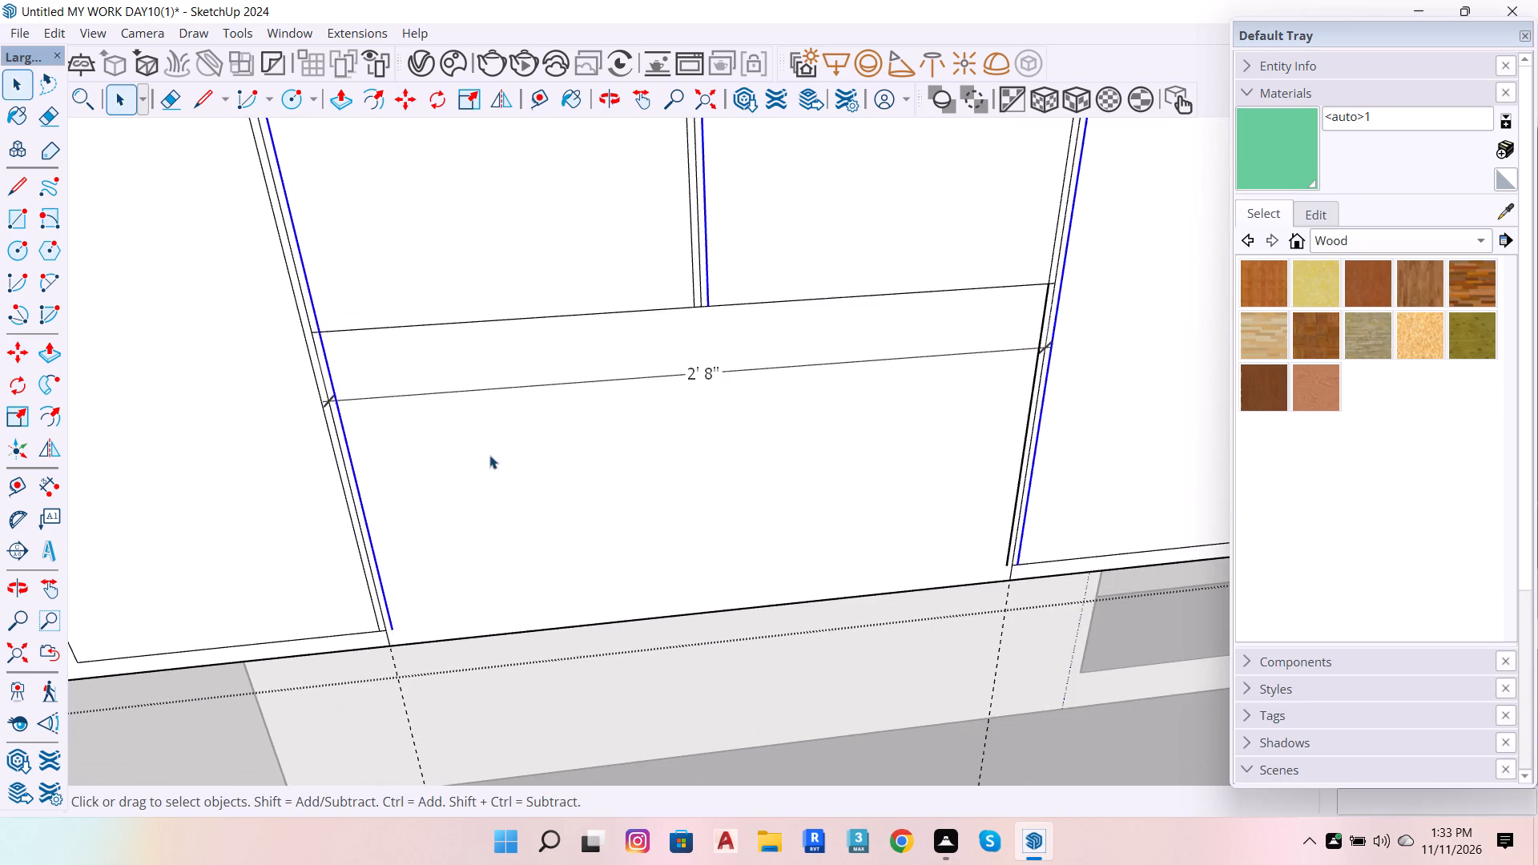
{"action": "scroll", "coordinate": [494, 457], "scroll_direction": "down", "scroll_amount": 6}
{"action": "scroll", "coordinate": [413, 380], "scroll_direction": "up", "scroll_amount": 7}
{"action": "scroll", "coordinate": [328, 427], "scroll_direction": "up", "scroll_amount": 4}
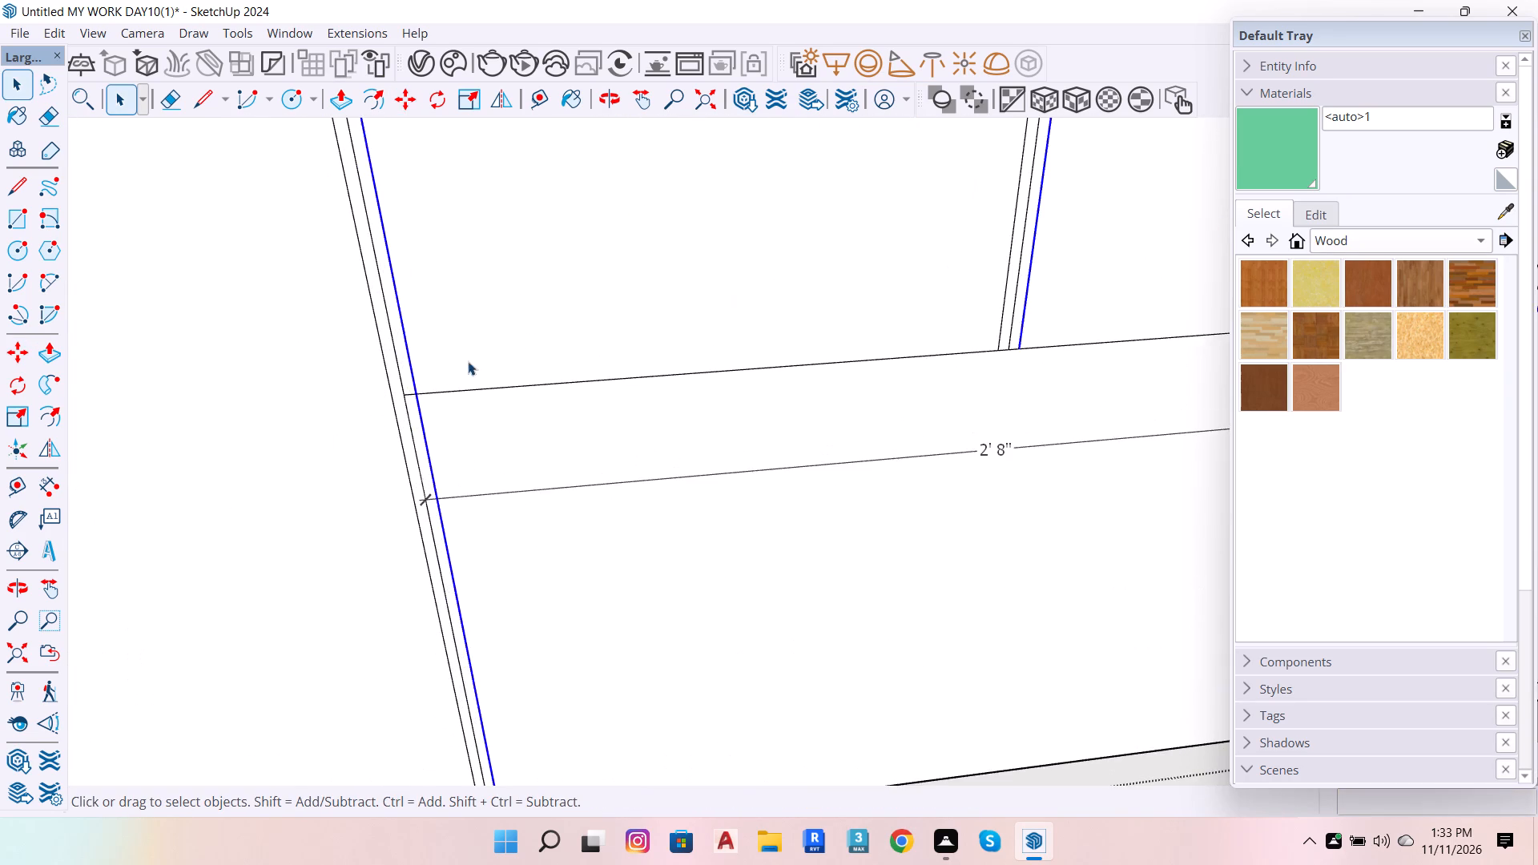
{"action": "scroll", "coordinate": [468, 361], "scroll_direction": "down", "scroll_amount": 6}
{"action": "scroll", "coordinate": [884, 284], "scroll_direction": "up", "scroll_amount": 2}
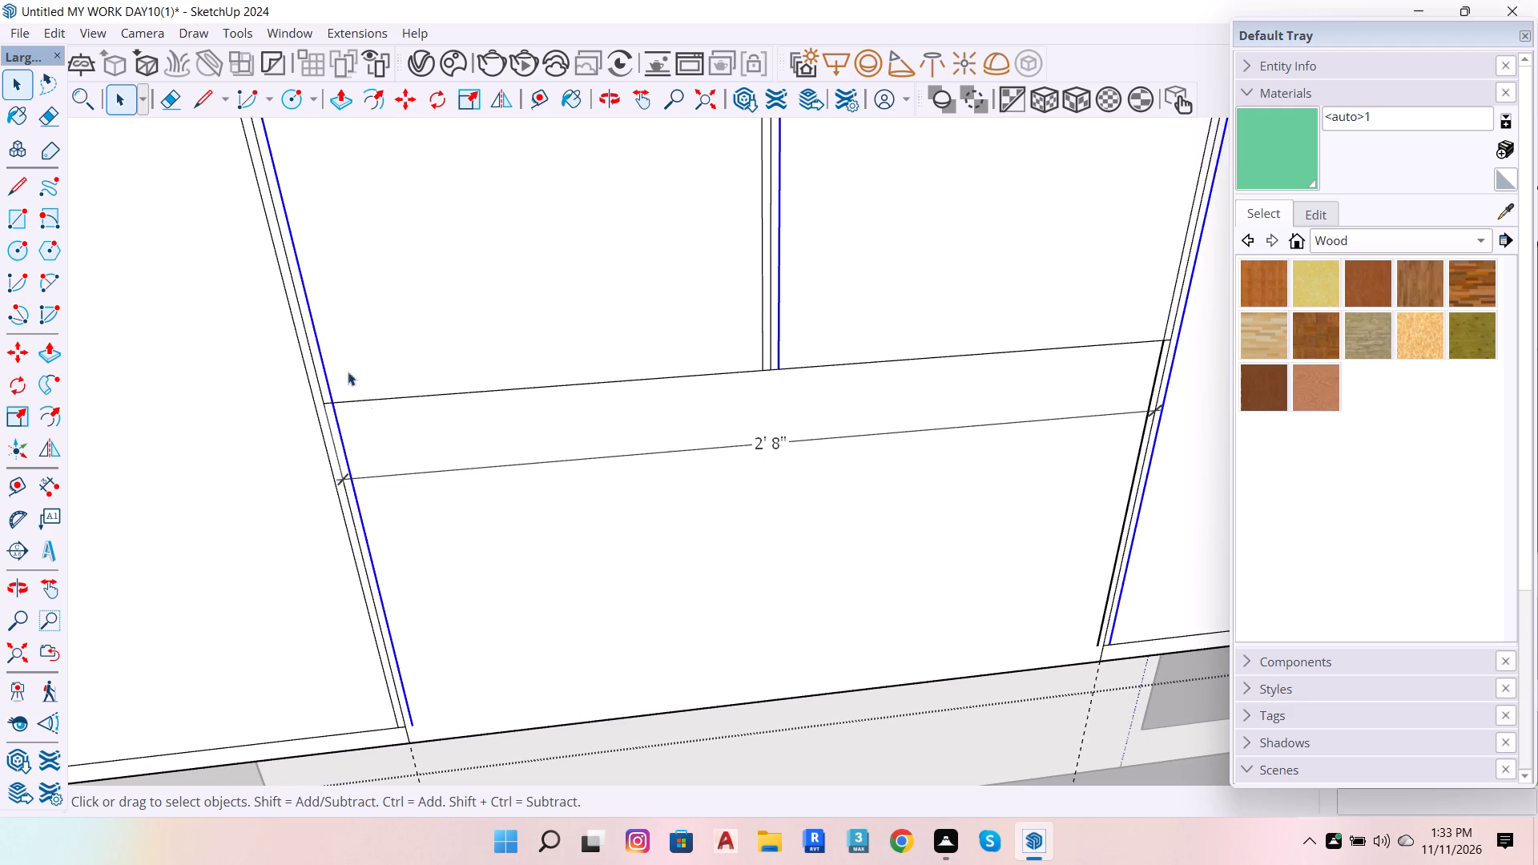
{"action": "scroll", "coordinate": [373, 417], "scroll_direction": "down", "scroll_amount": 1}
{"action": "key", "text": "l"}
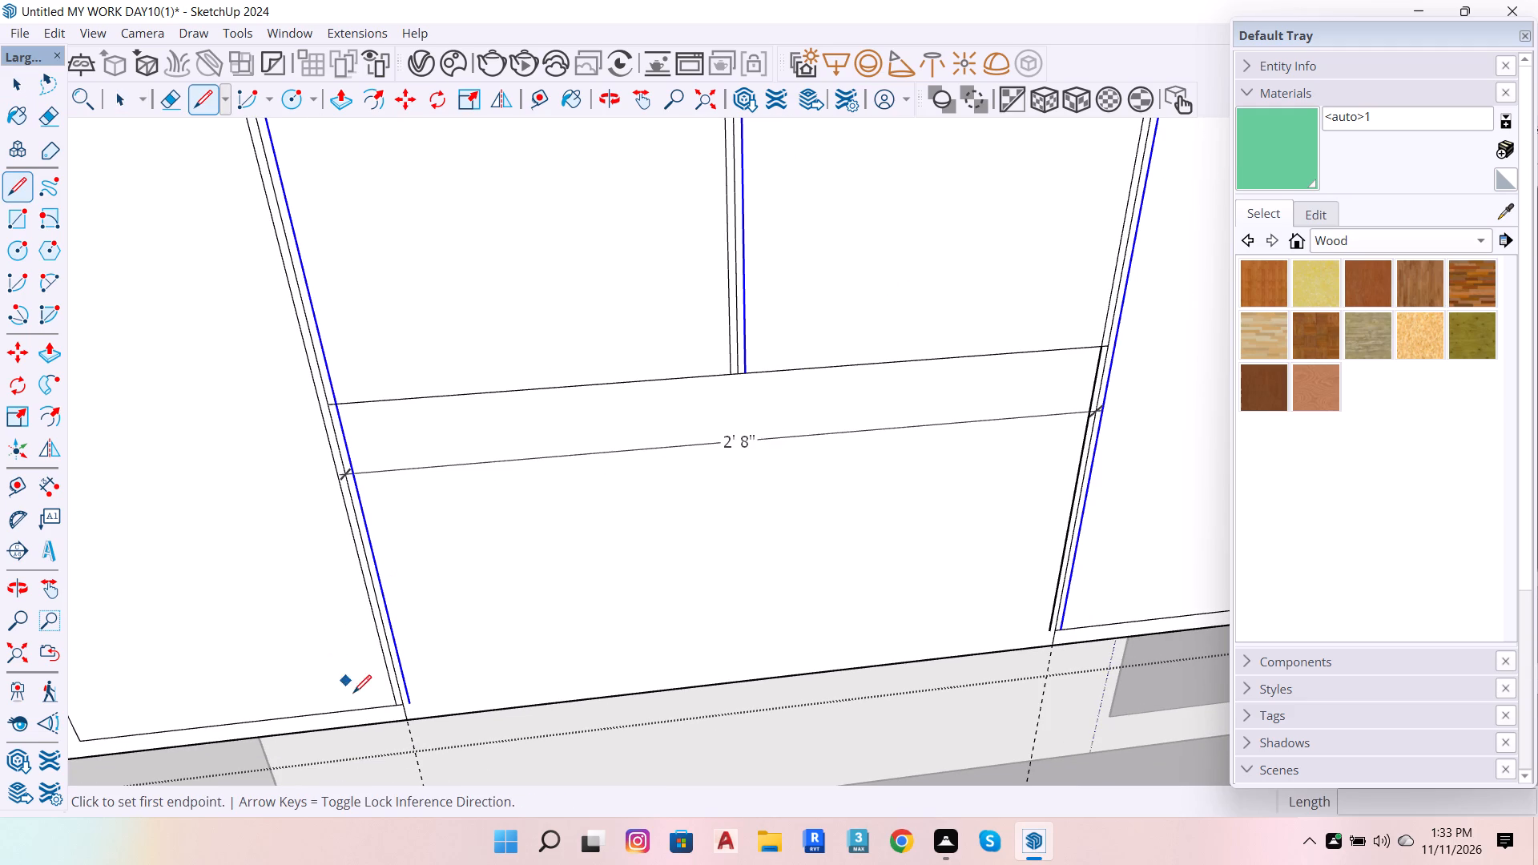
{"action": "scroll", "coordinate": [409, 706], "scroll_direction": "up", "scroll_amount": 6}
{"action": "left_click", "coordinate": [411, 705]}
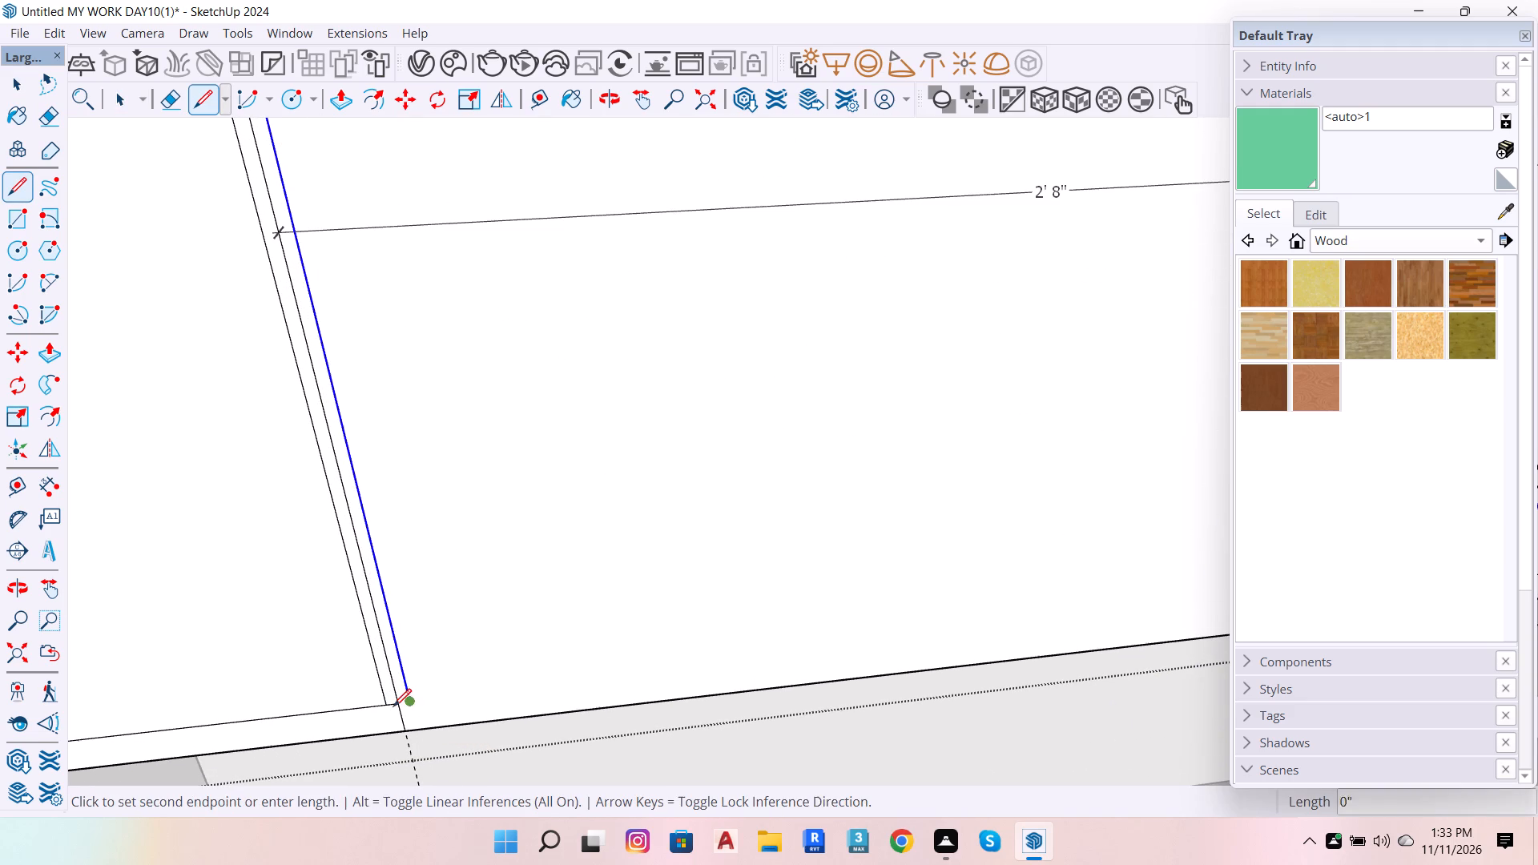
{"action": "left_click", "coordinate": [393, 706]}
Close the bottom of the right divider gap with a short line from its left-hand copy to the original line.
{"action": "scroll", "coordinate": [183, 678], "scroll_direction": "down", "scroll_amount": 7}
{"action": "scroll", "coordinate": [1054, 614], "scroll_direction": "up", "scroll_amount": 12}
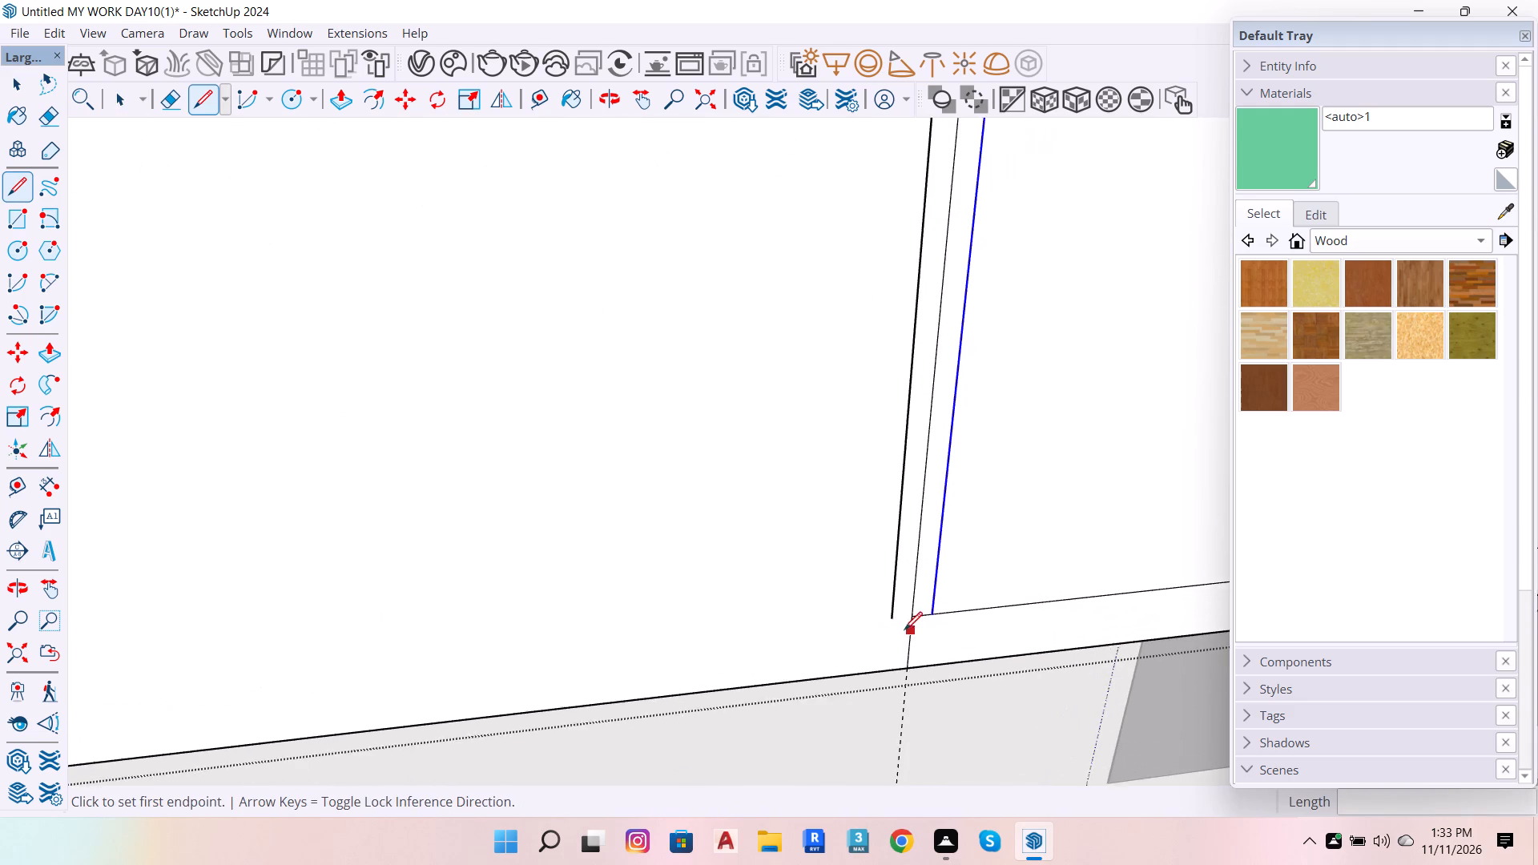
{"action": "scroll", "coordinate": [904, 630], "scroll_direction": "up", "scroll_amount": 2}
{"action": "left_click", "coordinate": [885, 615]}
{"action": "left_click", "coordinate": [917, 615]}
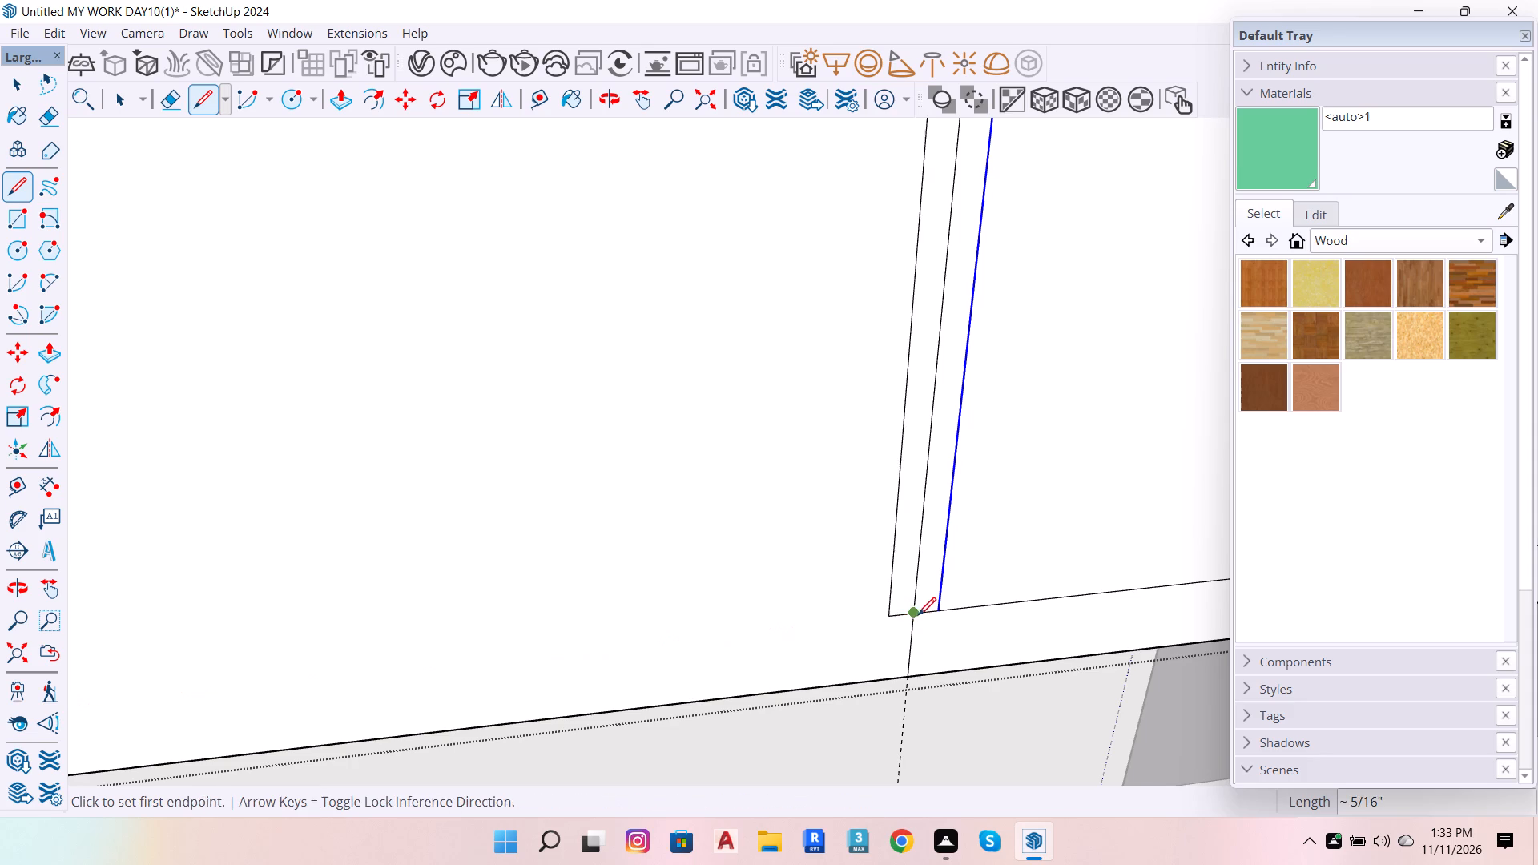
{"action": "scroll", "coordinate": [732, 559], "scroll_direction": "down", "scroll_amount": 20}
{"action": "key", "text": "space"}
Erase the 2' 8" dimension below the short horizontal edge.
{"action": "scroll", "coordinate": [940, 239], "scroll_direction": "up", "scroll_amount": 6}
{"action": "scroll", "coordinate": [984, 423], "scroll_direction": "up", "scroll_amount": 4}
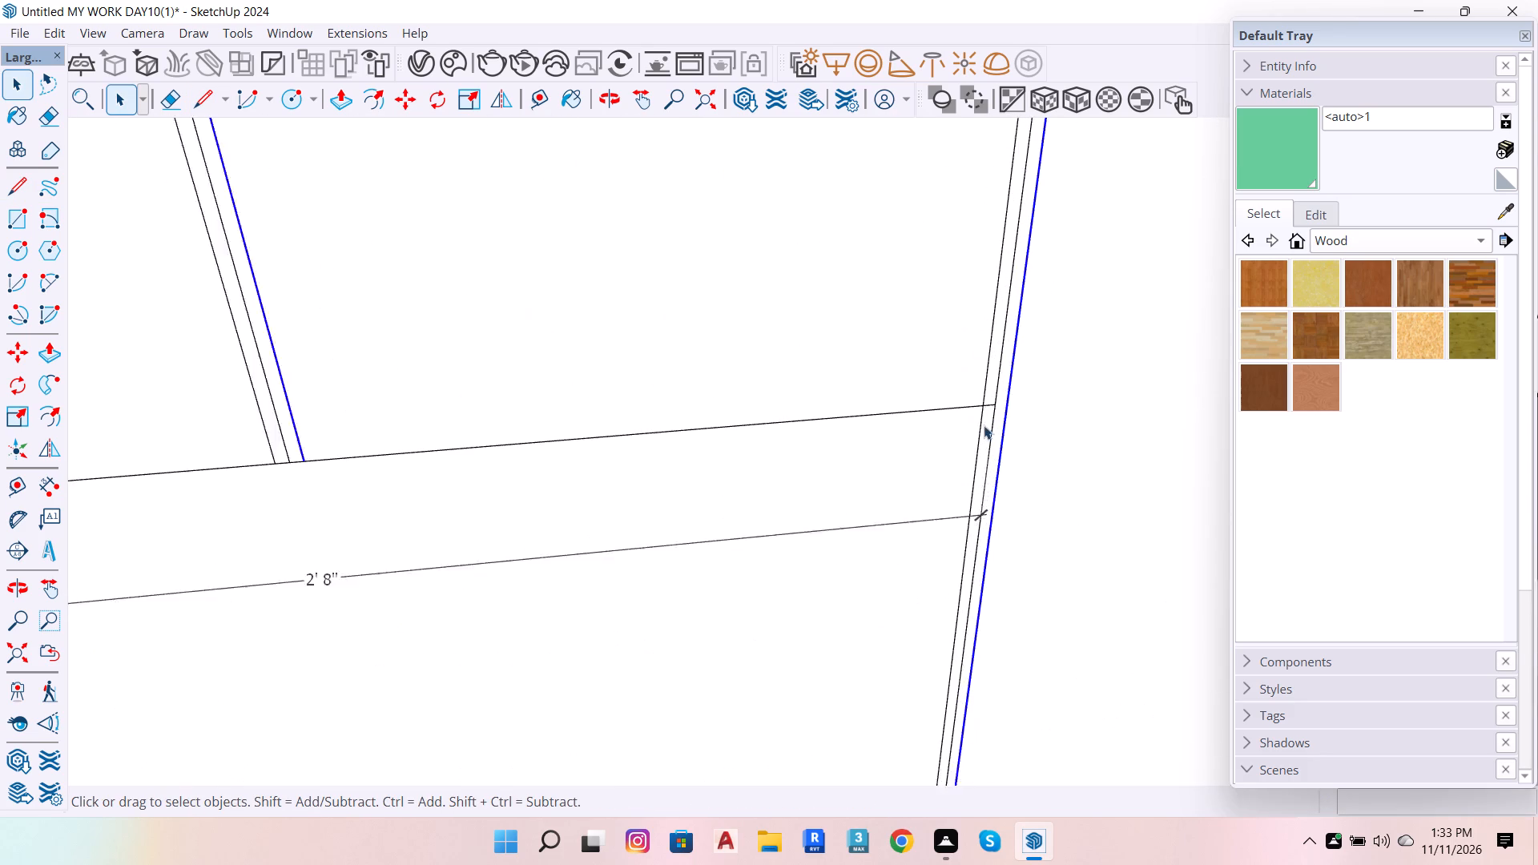
{"action": "scroll", "coordinate": [984, 425], "scroll_direction": "up", "scroll_amount": 10}
{"action": "key", "text": "e"}
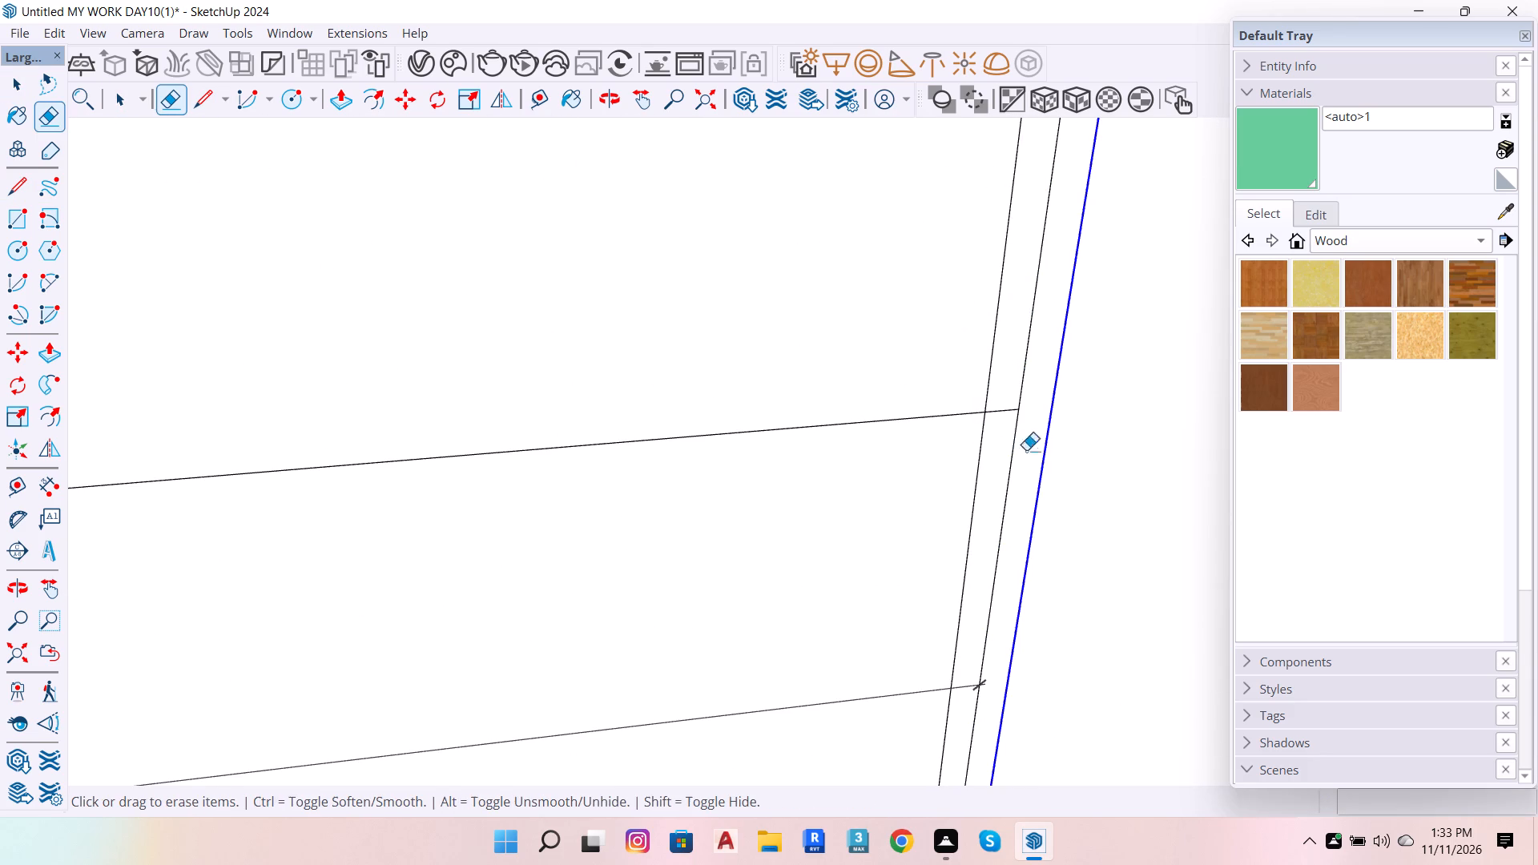
{"action": "left_click_drag", "start_coordinate": [965, 692], "coordinate": [965, 678]}
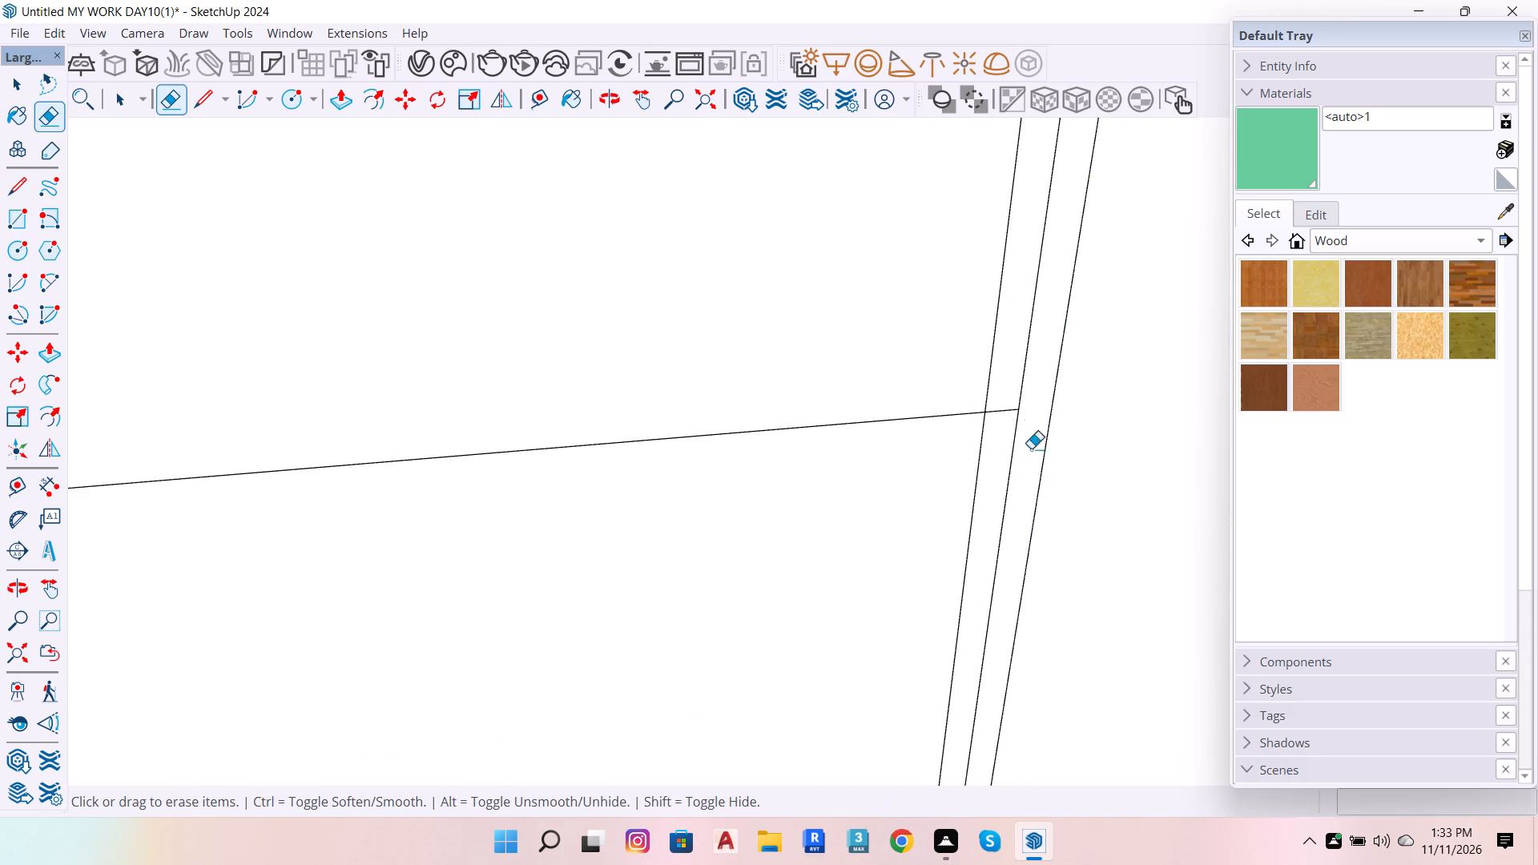
Erase the original middle line from each of the three divider gaps, plus the horizontal edge stubs crossing the two outer gaps.
{"action": "scroll", "coordinate": [1000, 407], "scroll_direction": "down", "scroll_amount": 2}
{"action": "left_click_drag", "start_coordinate": [1000, 407], "coordinate": [1016, 427]}
{"action": "scroll", "coordinate": [1065, 412], "scroll_direction": "down", "scroll_amount": 4}
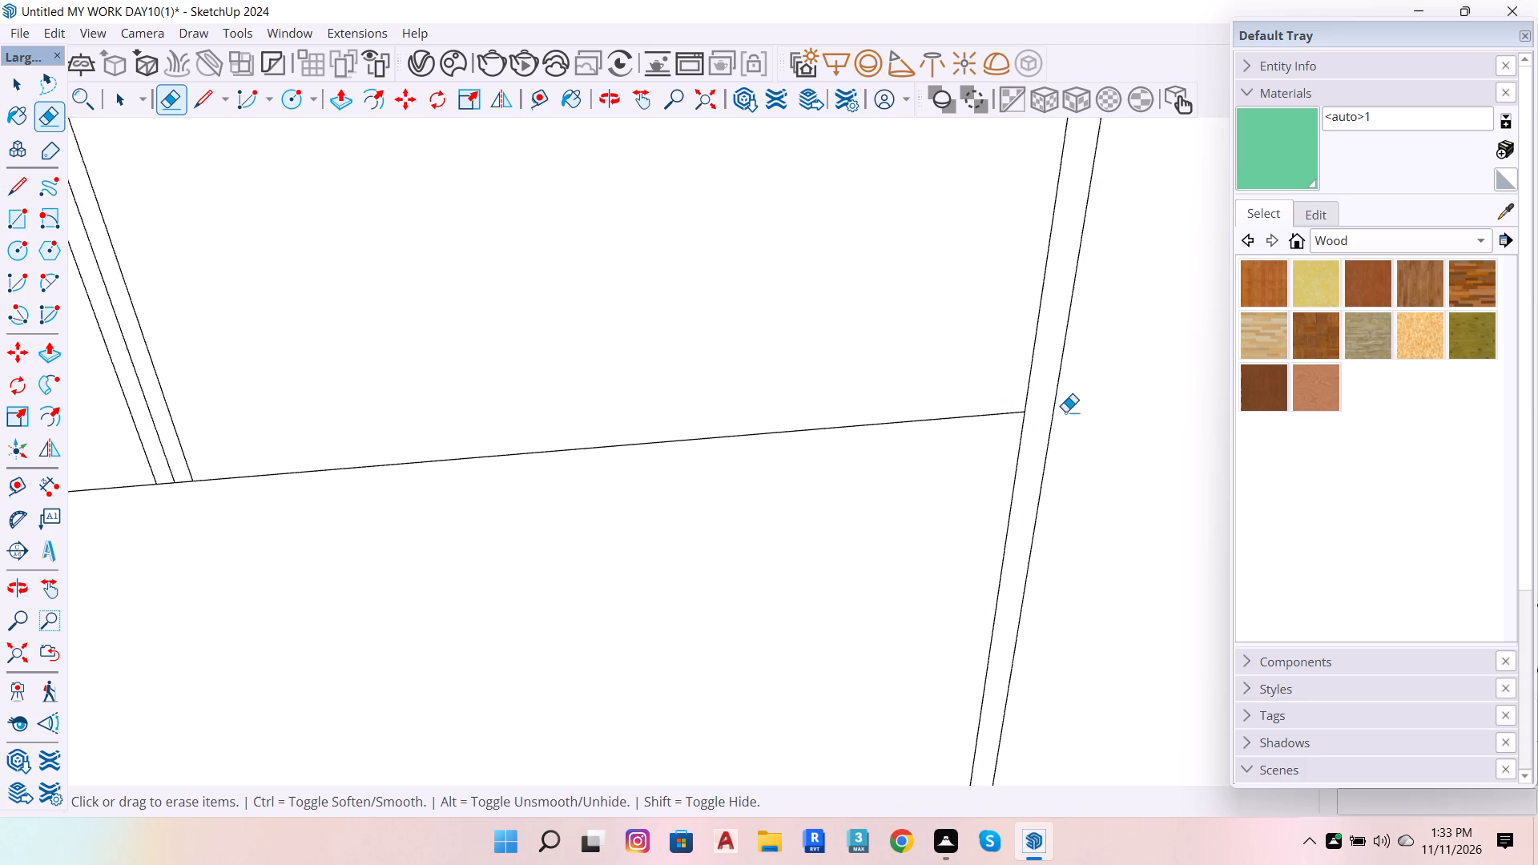
{"action": "scroll", "coordinate": [1065, 412], "scroll_direction": "down", "scroll_amount": 17}
{"action": "scroll", "coordinate": [627, 477], "scroll_direction": "up", "scroll_amount": 15}
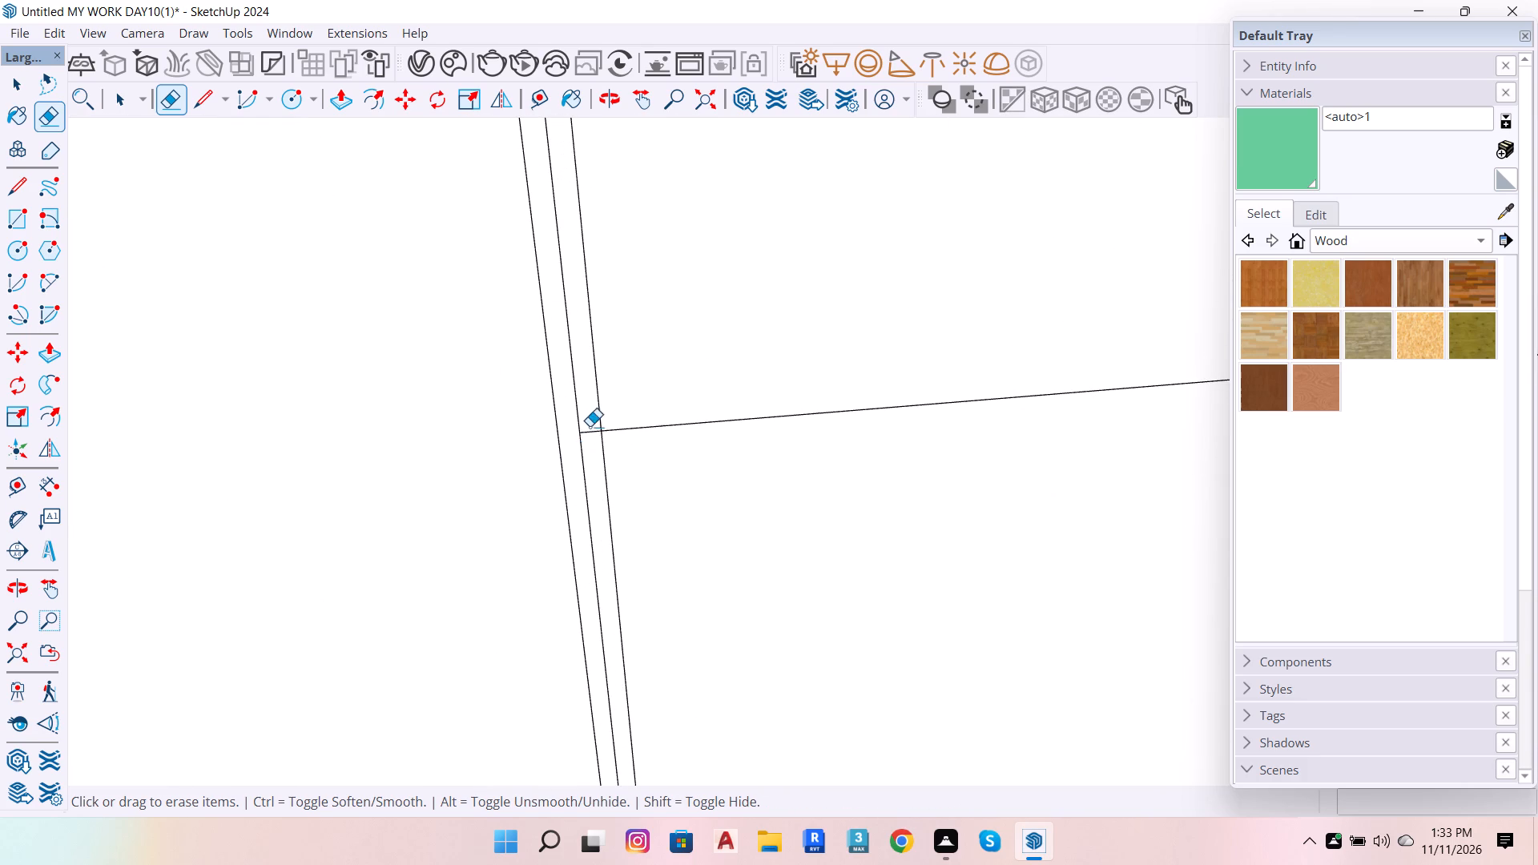
{"action": "left_click_drag", "start_coordinate": [590, 423], "coordinate": [574, 446]}
{"action": "scroll", "coordinate": [564, 460], "scroll_direction": "down", "scroll_amount": 20}
{"action": "scroll", "coordinate": [752, 491], "scroll_direction": "up", "scroll_amount": 7}
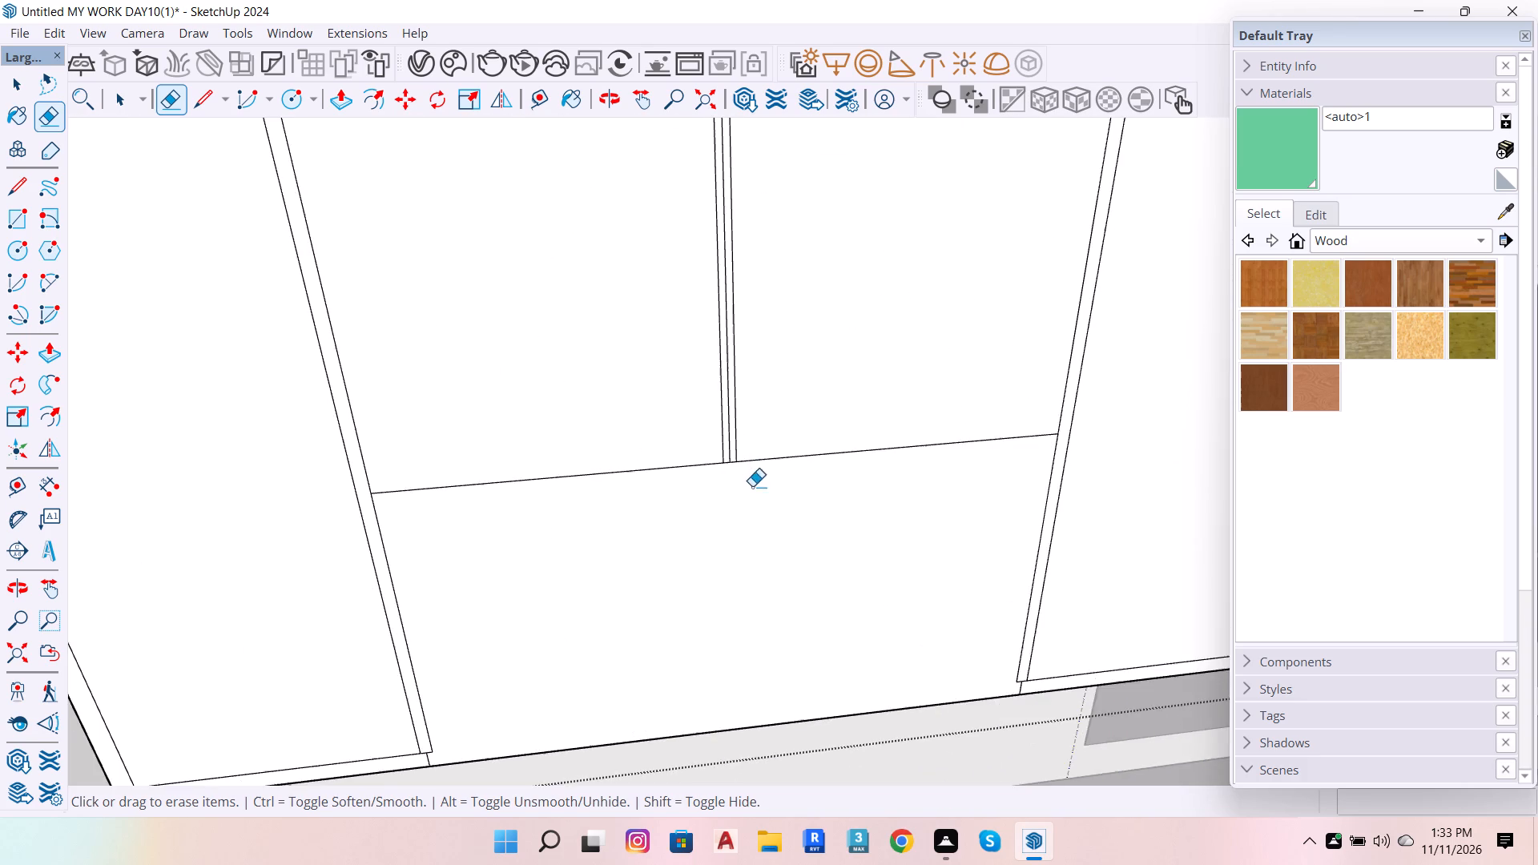
{"action": "scroll", "coordinate": [735, 445], "scroll_direction": "up", "scroll_amount": 7}
{"action": "left_click", "coordinate": [721, 426]}
{"action": "scroll", "coordinate": [783, 521], "scroll_direction": "down", "scroll_amount": 9}
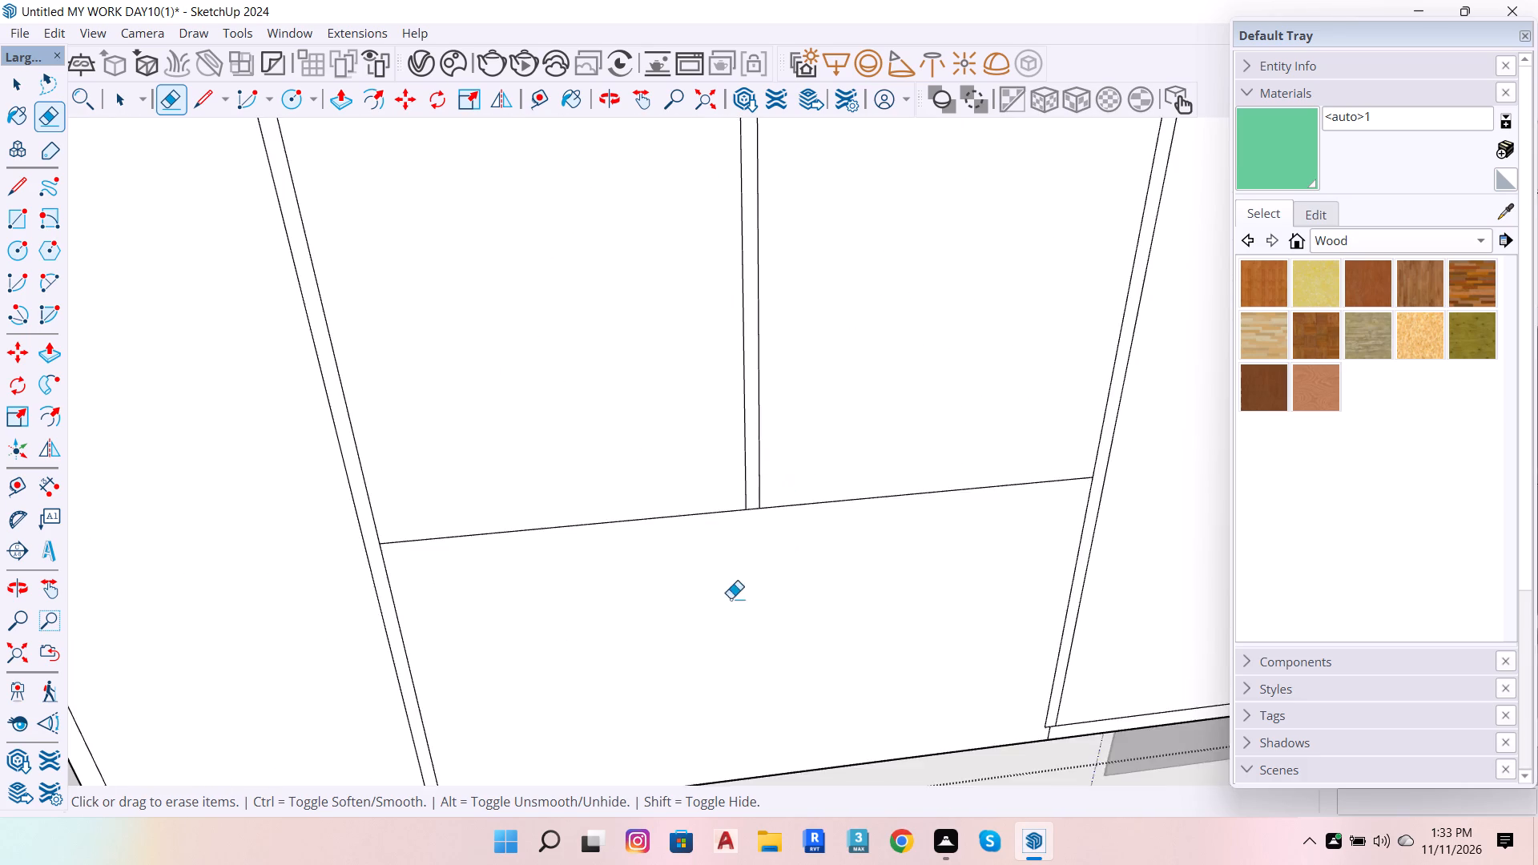
{"action": "scroll", "coordinate": [731, 598], "scroll_direction": "down", "scroll_amount": 10}
{"action": "scroll", "coordinate": [785, 393], "scroll_direction": "up", "scroll_amount": 6}
{"action": "left_click", "coordinate": [785, 392]}
{"action": "left_click", "coordinate": [788, 382]}
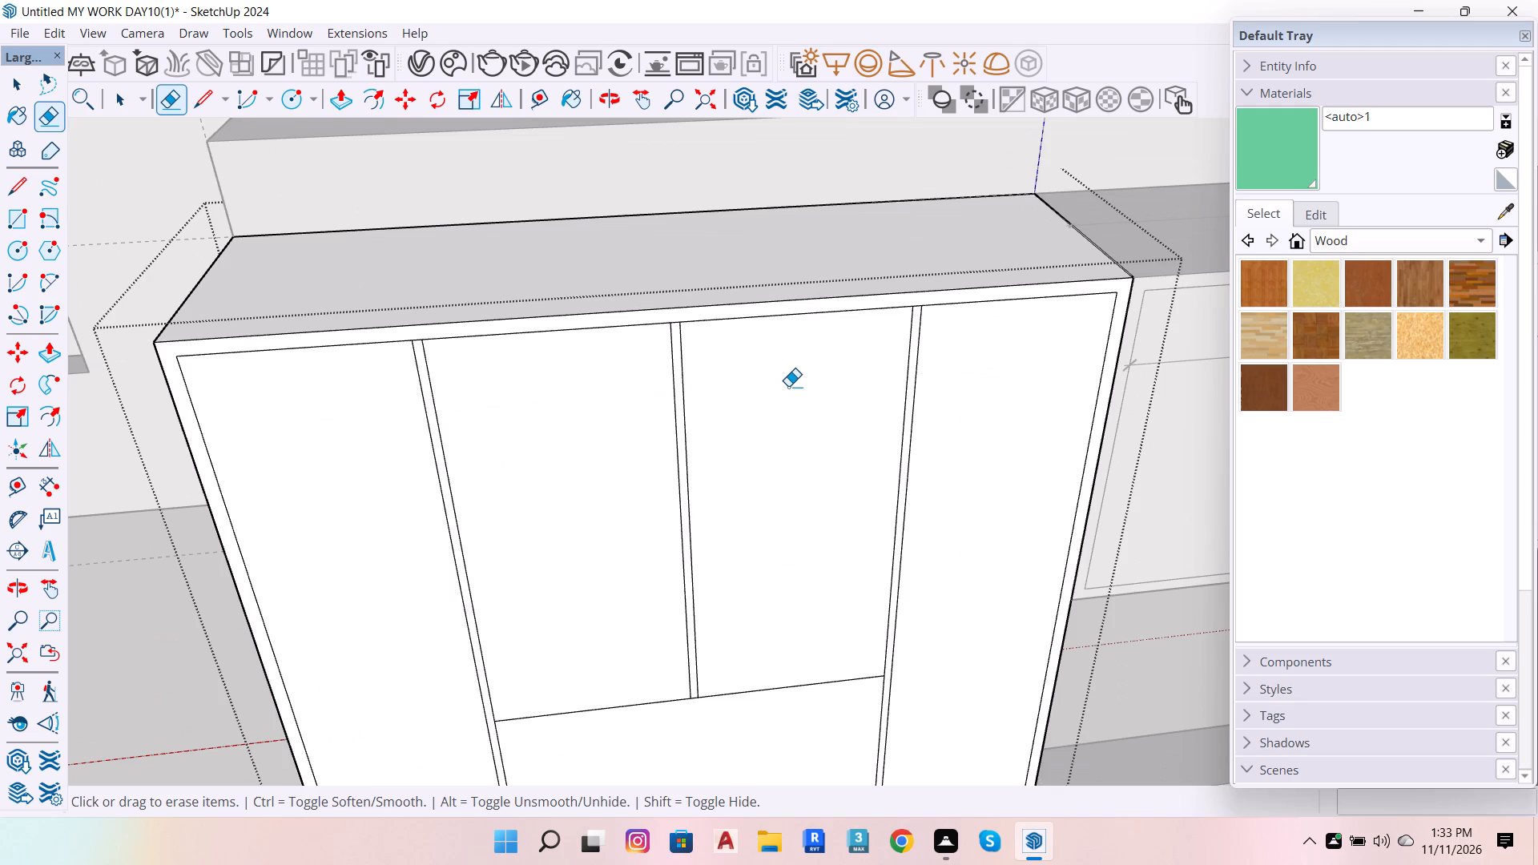
Erase the short upper frame edge segments closing the tops of the three divider gaps.
{"action": "scroll", "coordinate": [926, 350], "scroll_direction": "down", "scroll_amount": 7}
{"action": "scroll", "coordinate": [935, 332], "scroll_direction": "up", "scroll_amount": 20}
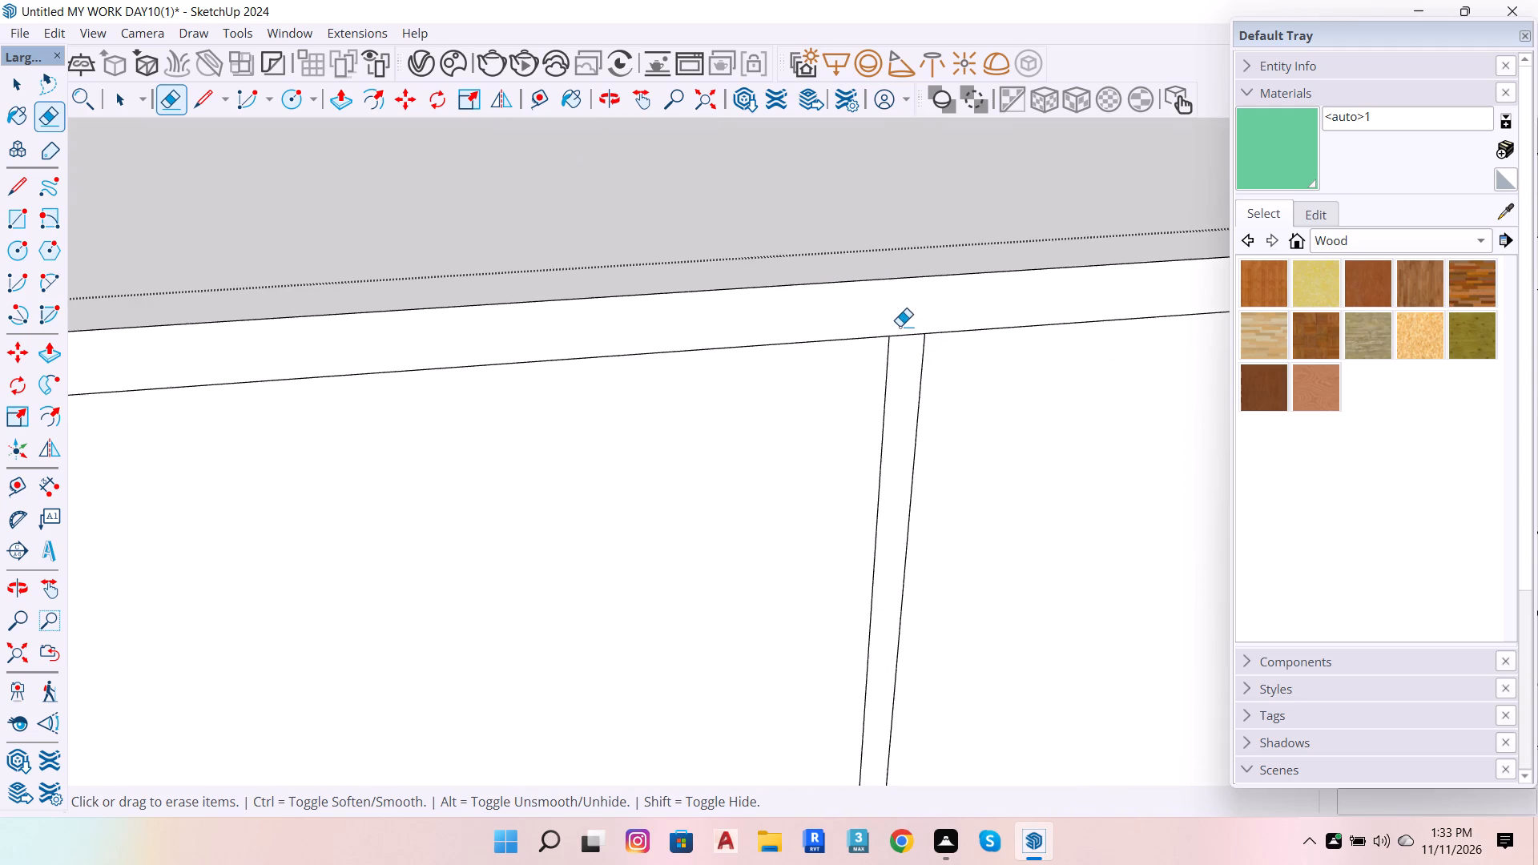
{"action": "left_click_drag", "start_coordinate": [900, 327], "coordinate": [911, 340]}
{"action": "scroll", "coordinate": [968, 327], "scroll_direction": "down", "scroll_amount": 7}
{"action": "scroll", "coordinate": [388, 373], "scroll_direction": "up", "scroll_amount": 7}
{"action": "left_click_drag", "start_coordinate": [422, 358], "coordinate": [429, 365]}
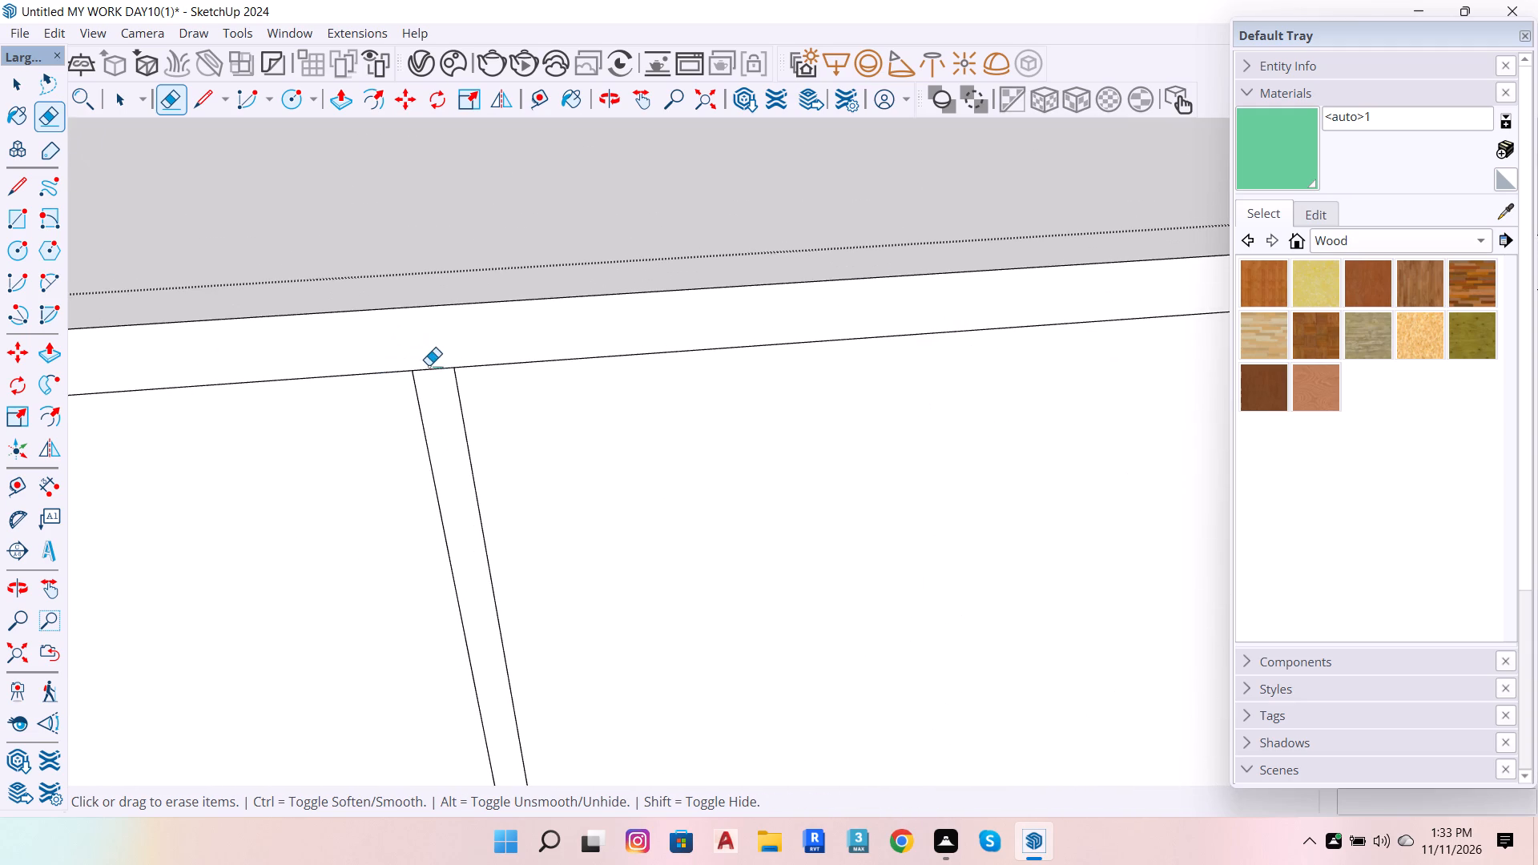
{"action": "left_click_drag", "start_coordinate": [429, 365], "coordinate": [433, 376]}
{"action": "scroll", "coordinate": [513, 348], "scroll_direction": "down", "scroll_amount": 20}
{"action": "scroll", "coordinate": [504, 375], "scroll_direction": "up", "scroll_amount": 13}
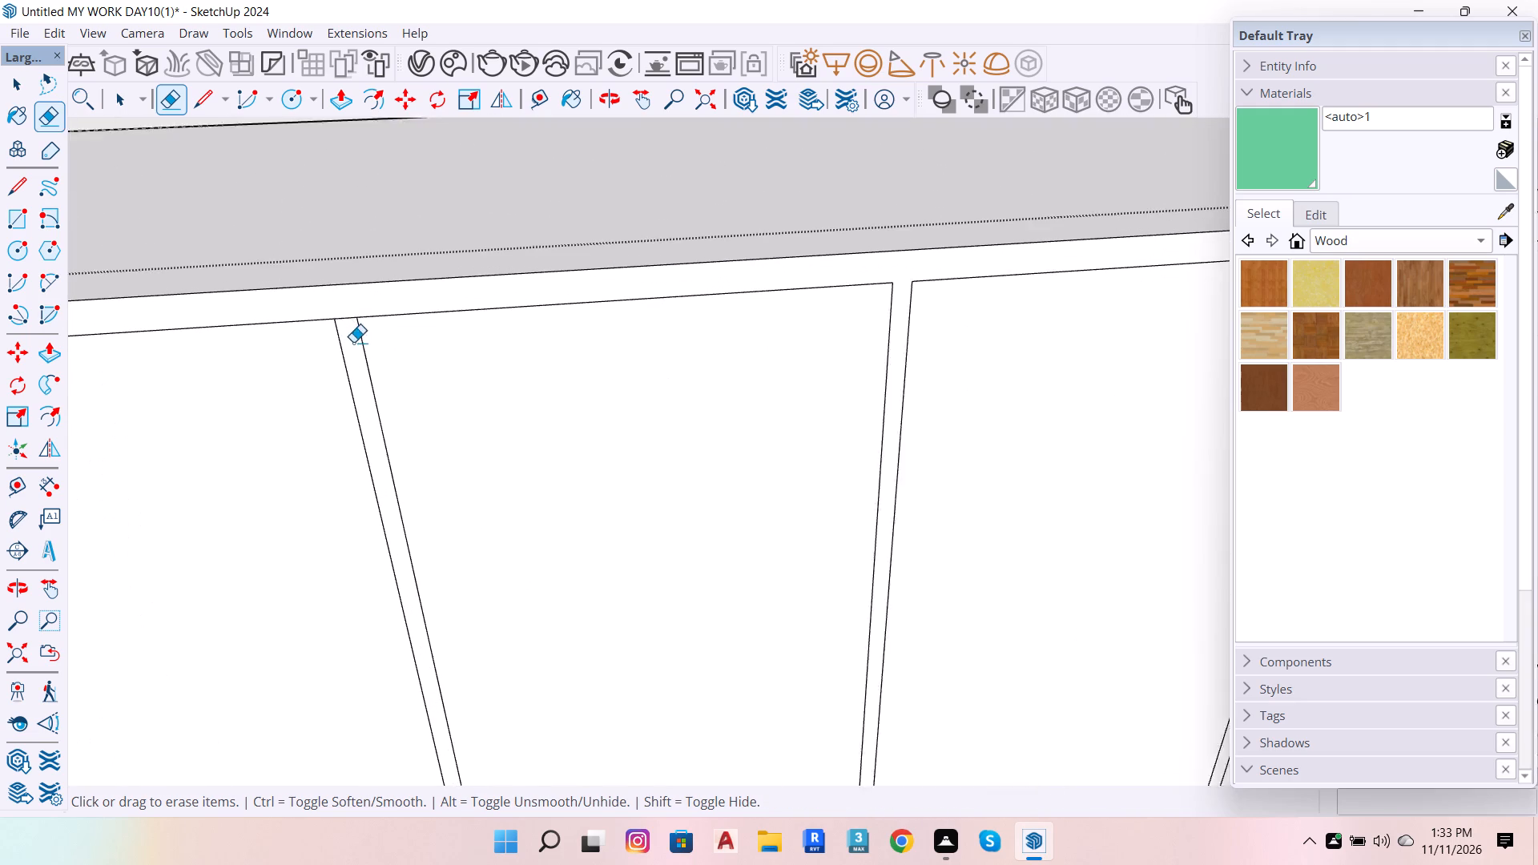
{"action": "left_click", "coordinate": [349, 313]}
{"action": "scroll", "coordinate": [477, 286], "scroll_direction": "down", "scroll_amount": 7}
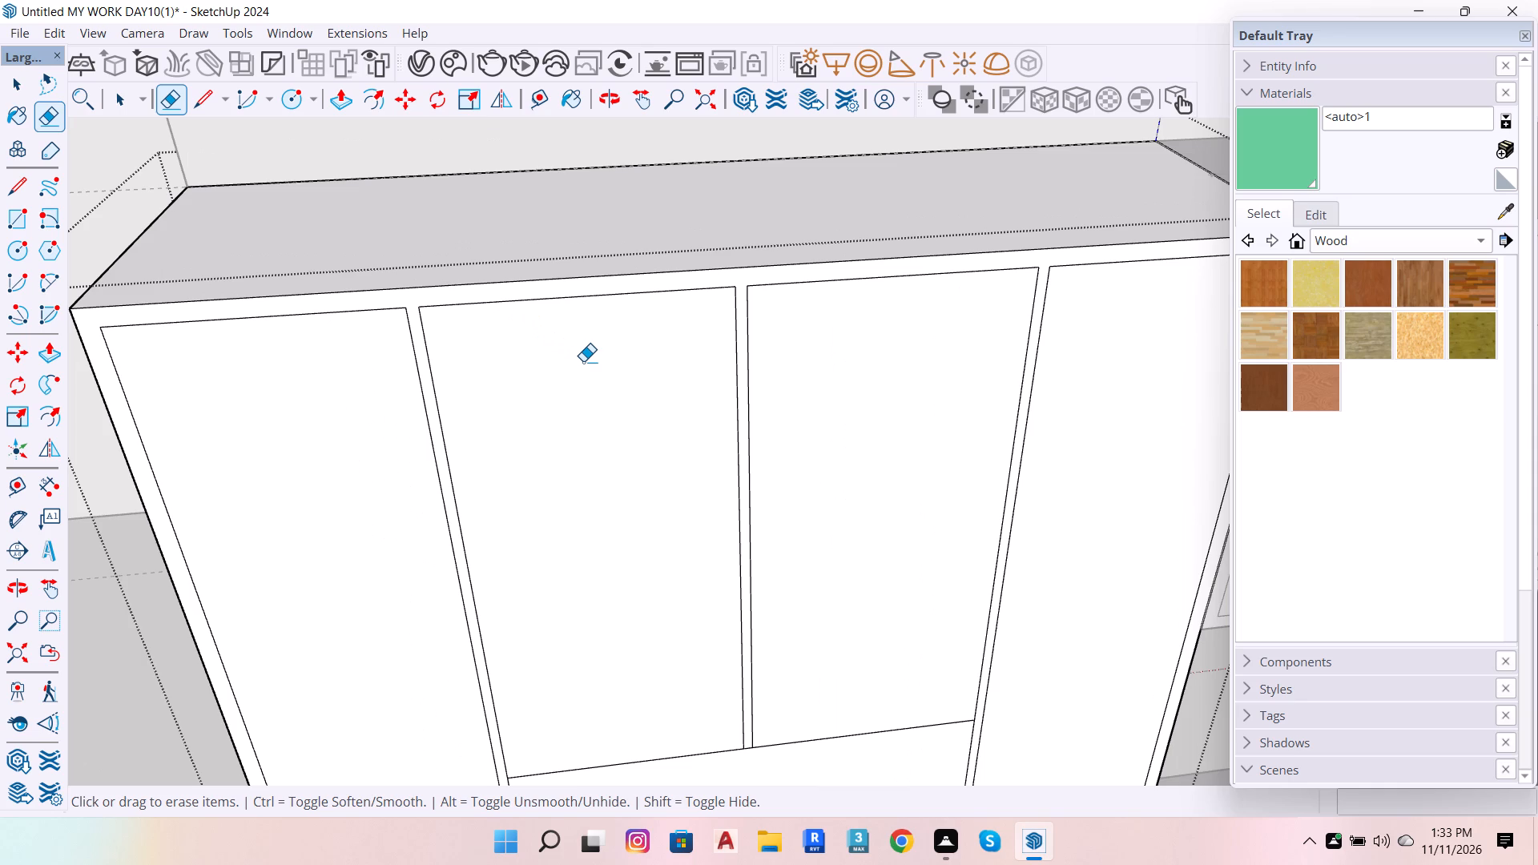
{"action": "scroll", "coordinate": [642, 306], "scroll_direction": "down", "scroll_amount": 8}
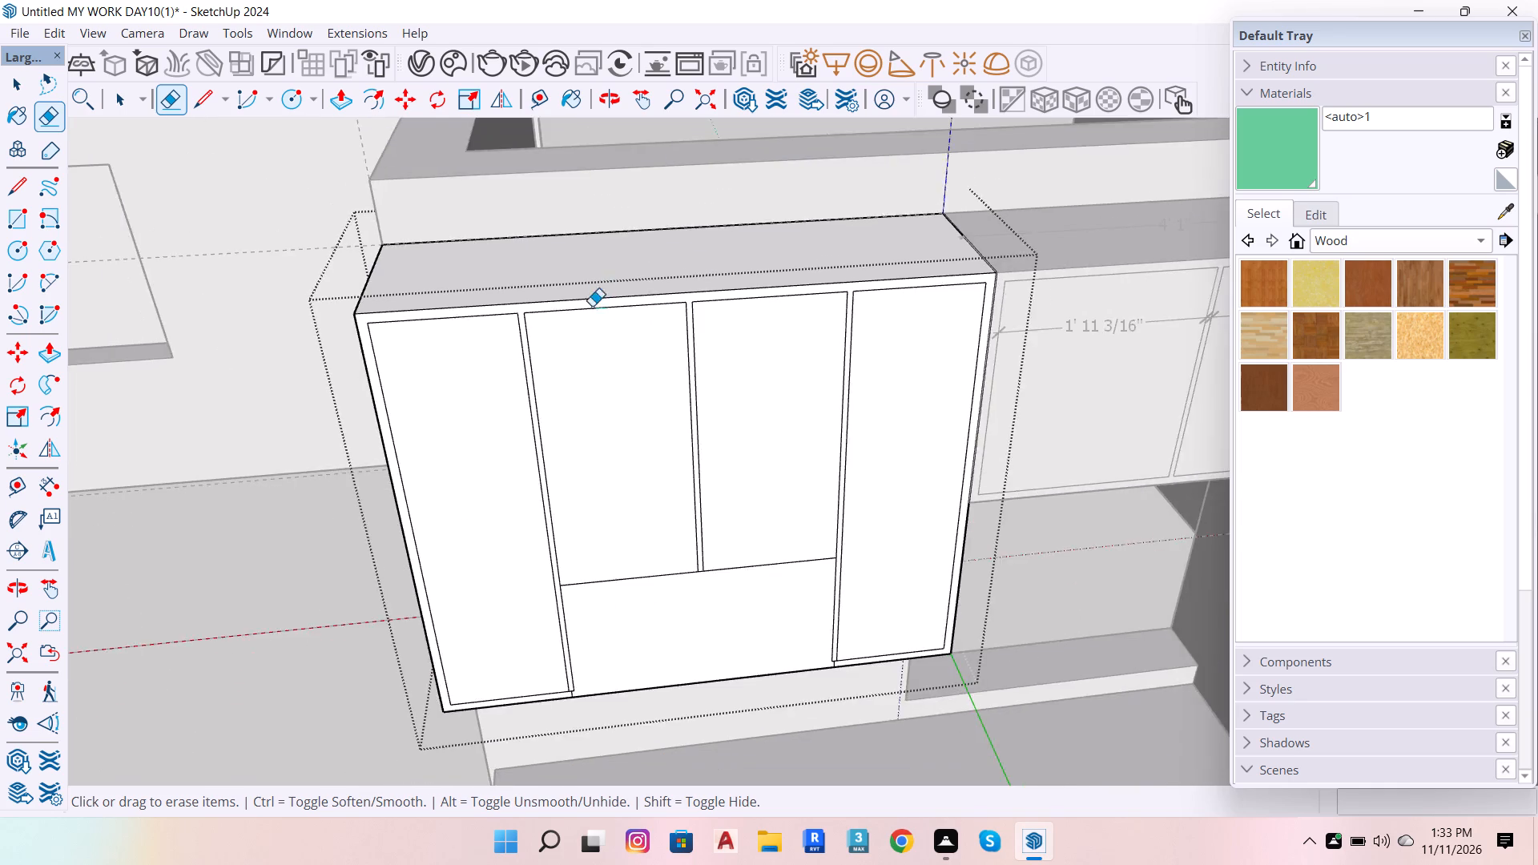
{"action": "scroll", "coordinate": [703, 195], "scroll_direction": "down", "scroll_amount": 7}
Draw a 1" vertical line from the lower inner corner of the right divider gap down to the cabinet's bottom edge.
{"action": "key", "text": "space"}
{"action": "scroll", "coordinate": [794, 465], "scroll_direction": "up", "scroll_amount": 6}
{"action": "double_click", "coordinate": [658, 407]}
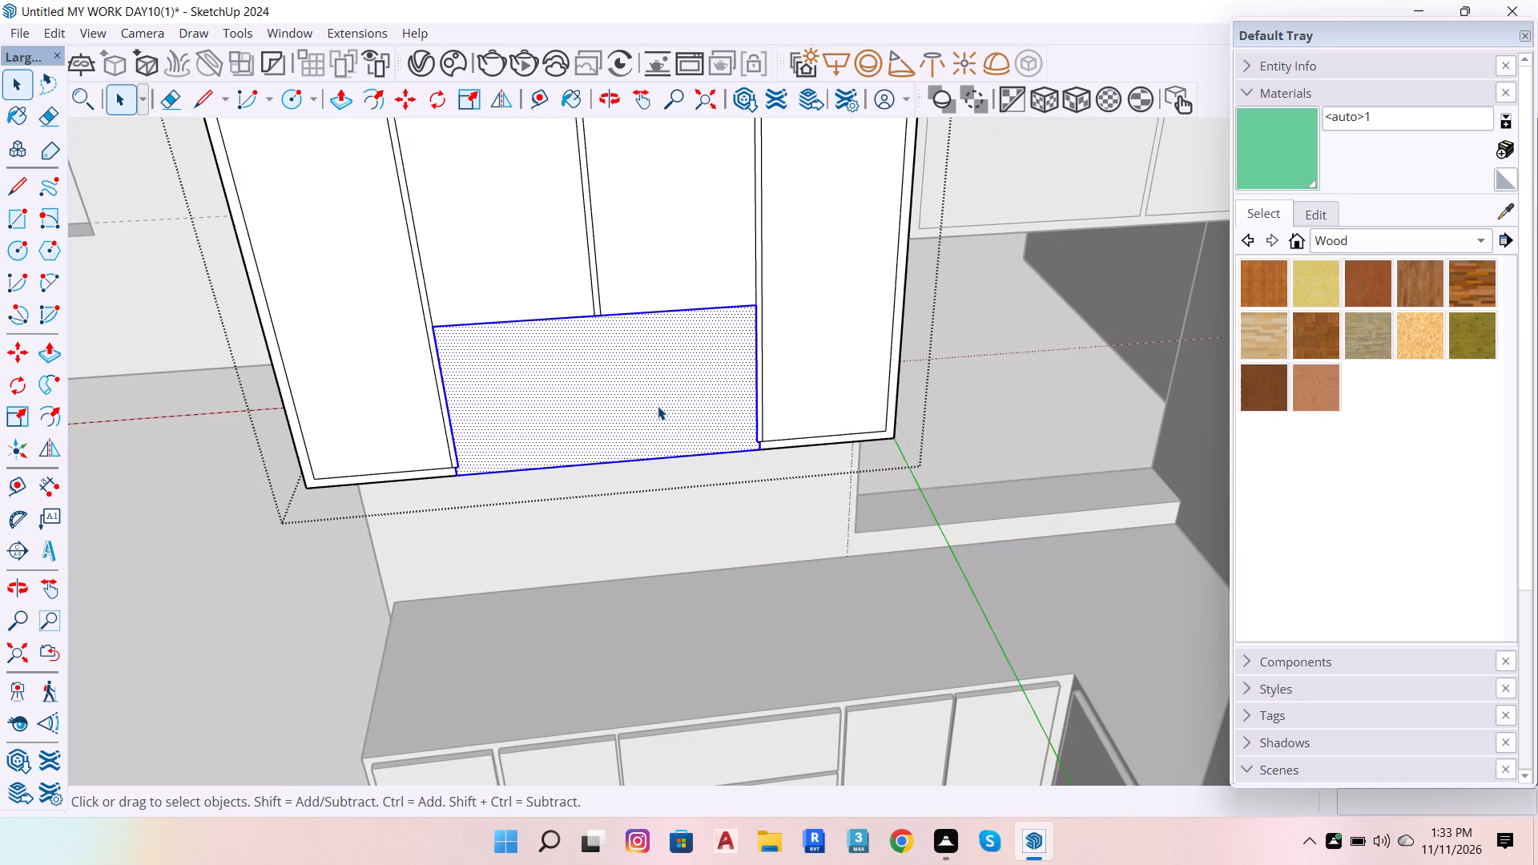
{"action": "scroll", "coordinate": [707, 411], "scroll_direction": "up", "scroll_amount": 7}
{"action": "scroll", "coordinate": [834, 493], "scroll_direction": "up", "scroll_amount": 7}
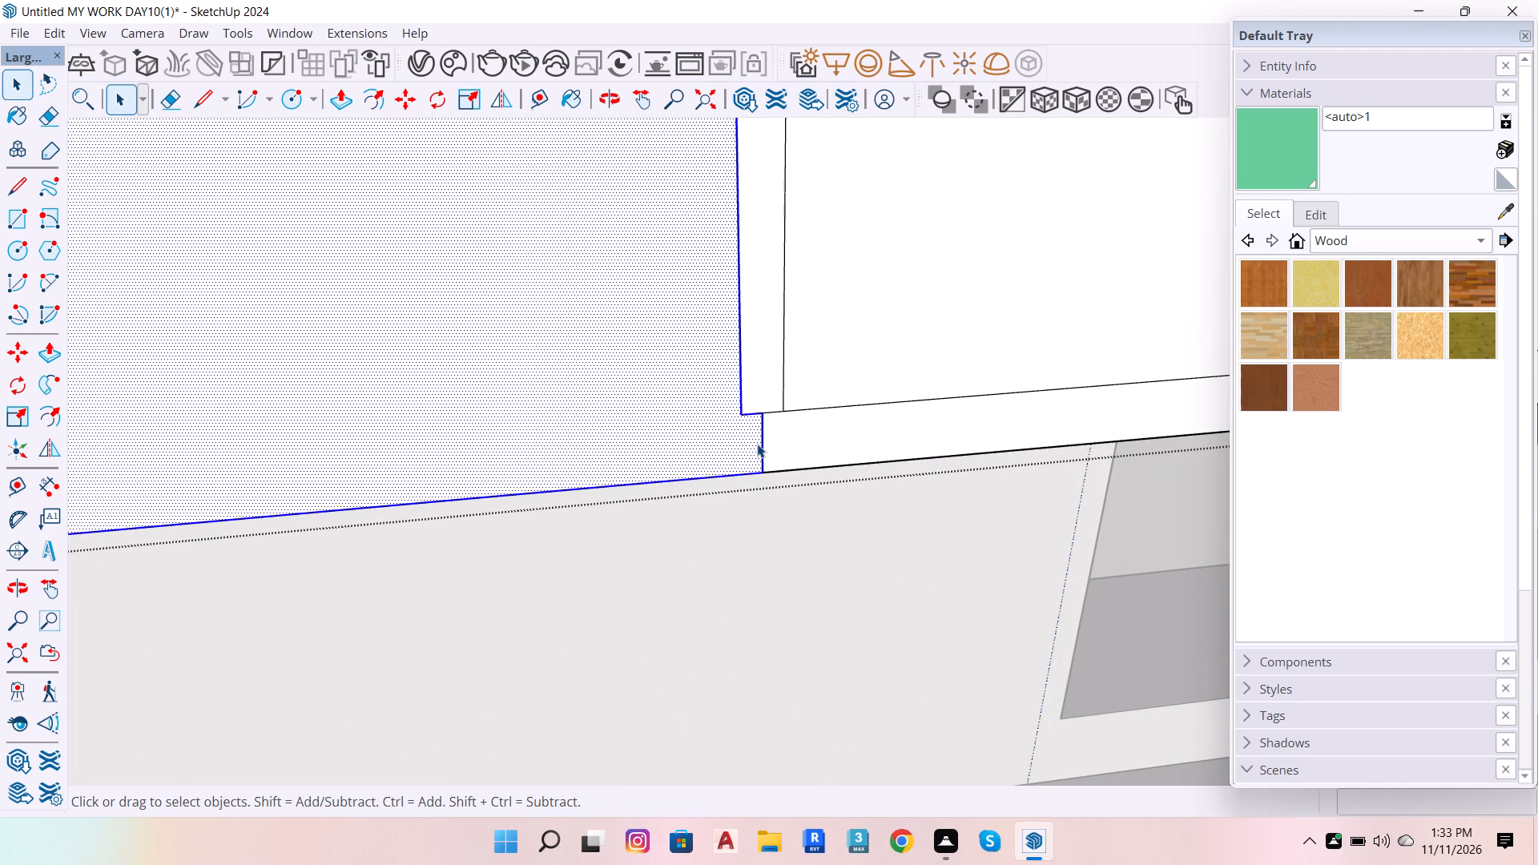
{"action": "key", "text": "space"}
{"action": "left_click", "coordinate": [792, 554]}
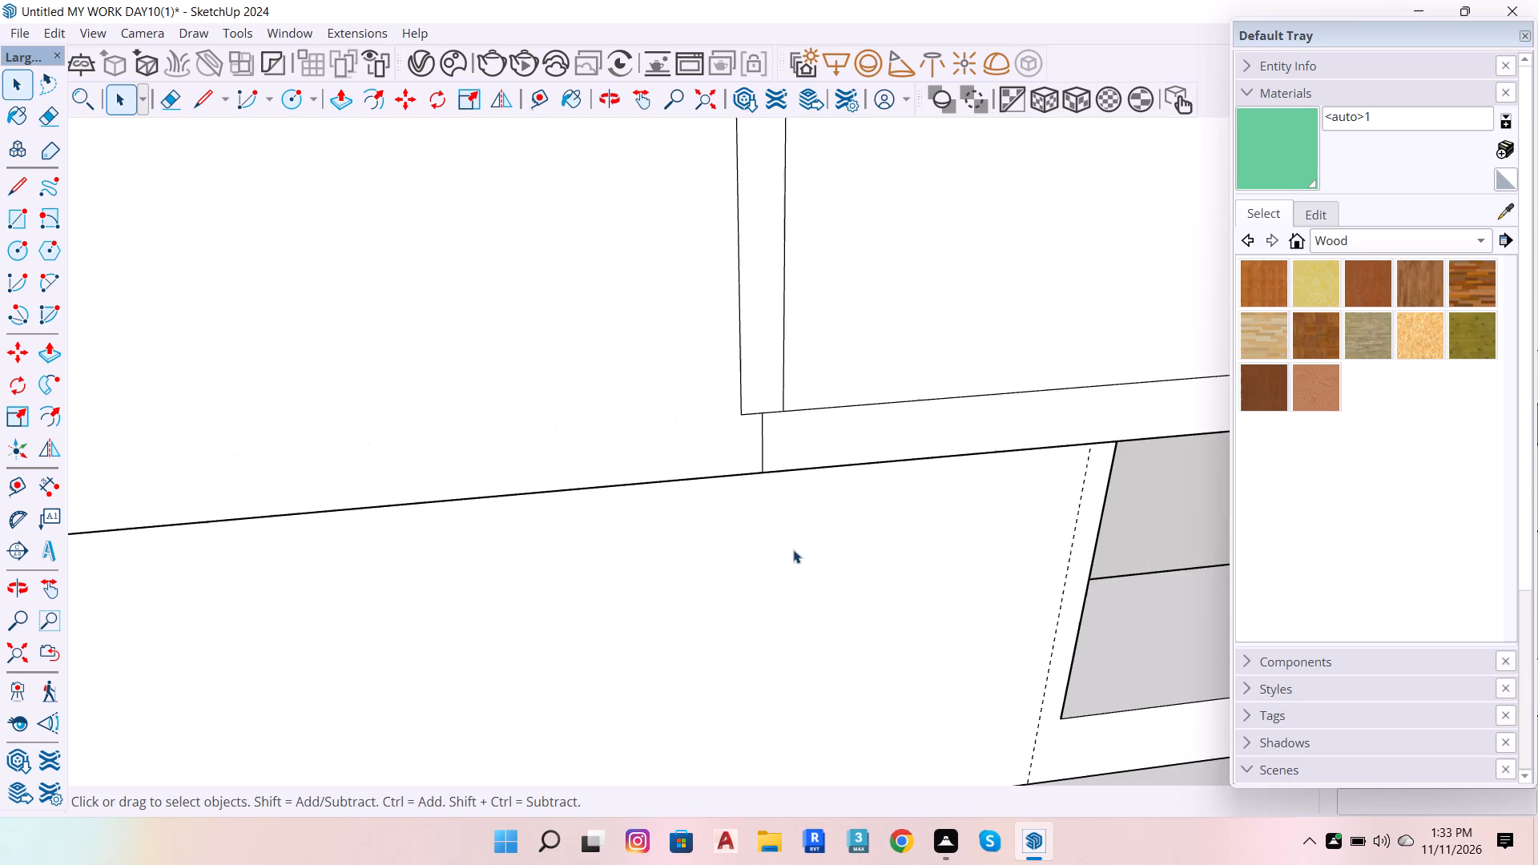
{"action": "double_click", "coordinate": [739, 420]}
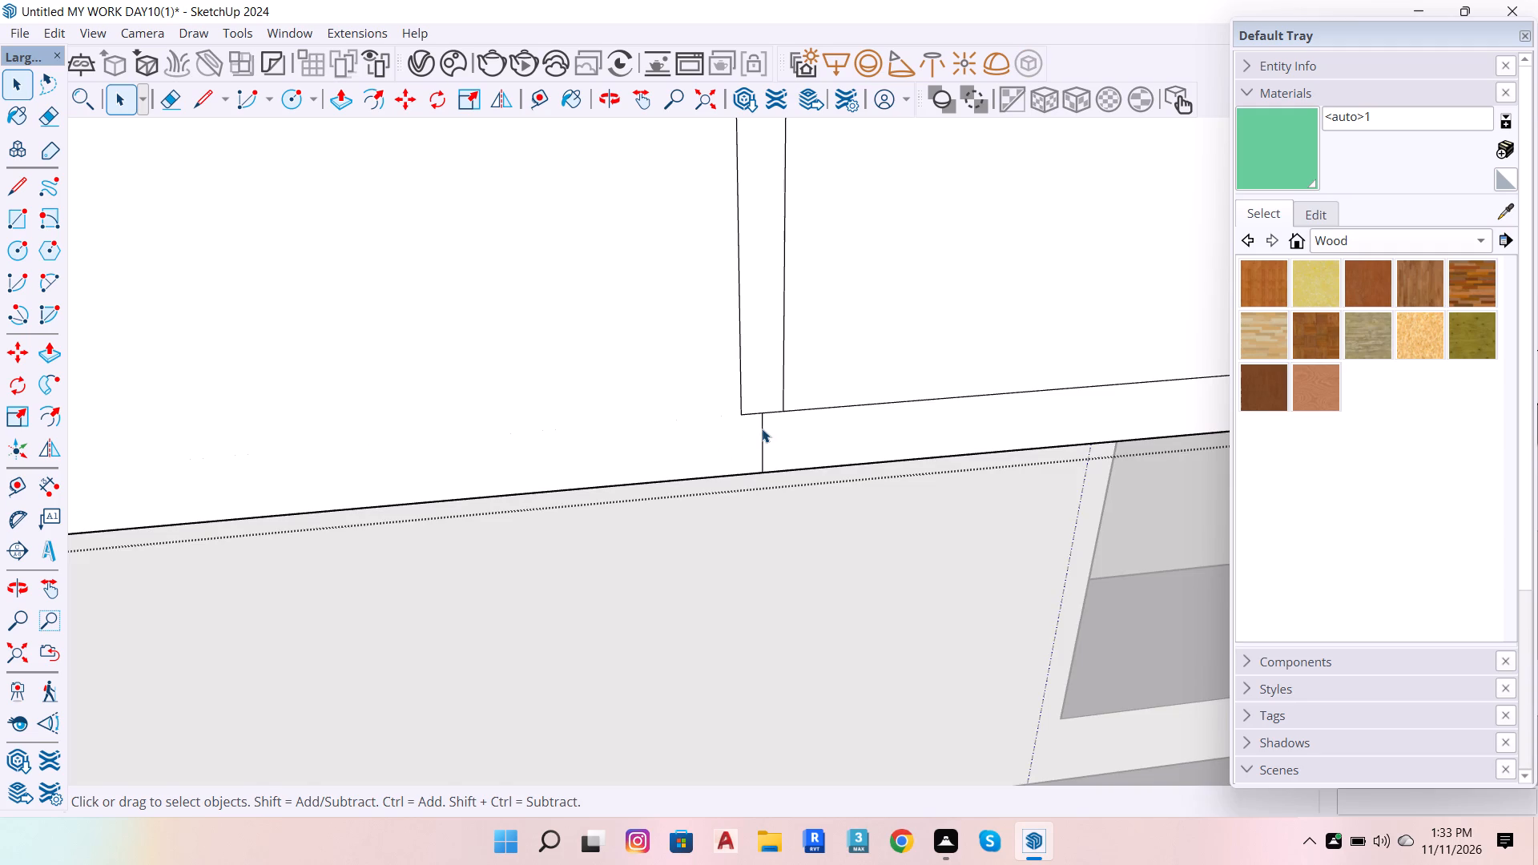
{"action": "key", "text": "l"}
{"action": "left_click", "coordinate": [742, 412]}
{"action": "left_click", "coordinate": [743, 480]}
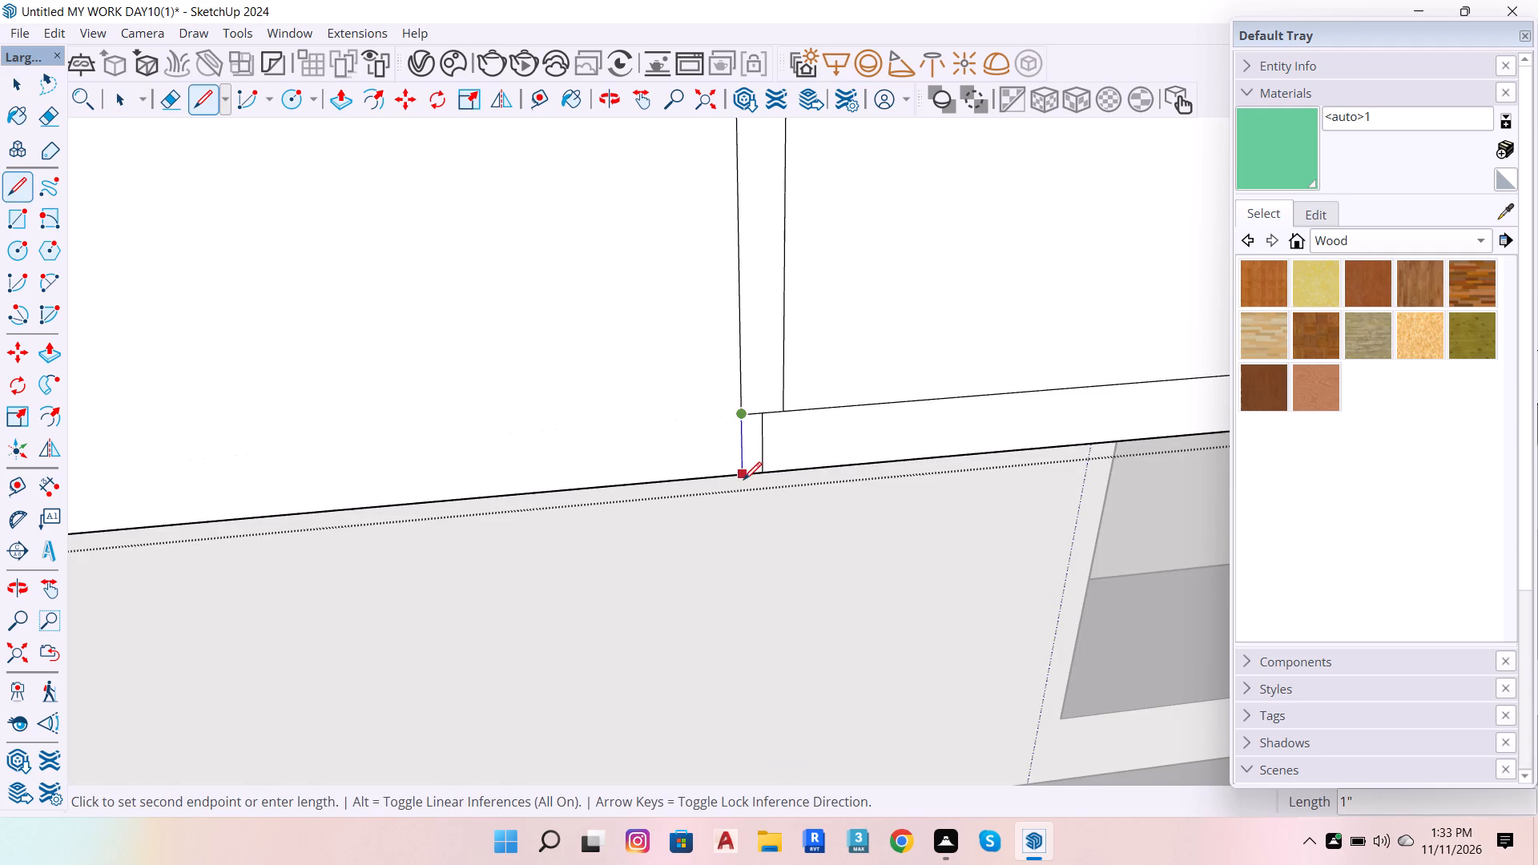
Draw a matching 1" vertical line from the lower inner corner of the left divider gap to the cabinet's bottom edge.
{"action": "scroll", "coordinate": [861, 399], "scroll_direction": "down", "scroll_amount": 20}
{"action": "scroll", "coordinate": [861, 399], "scroll_direction": "down", "scroll_amount": 1}
{"action": "scroll", "coordinate": [908, 455], "scroll_direction": "down", "scroll_amount": 4}
{"action": "scroll", "coordinate": [680, 489], "scroll_direction": "up", "scroll_amount": 3}
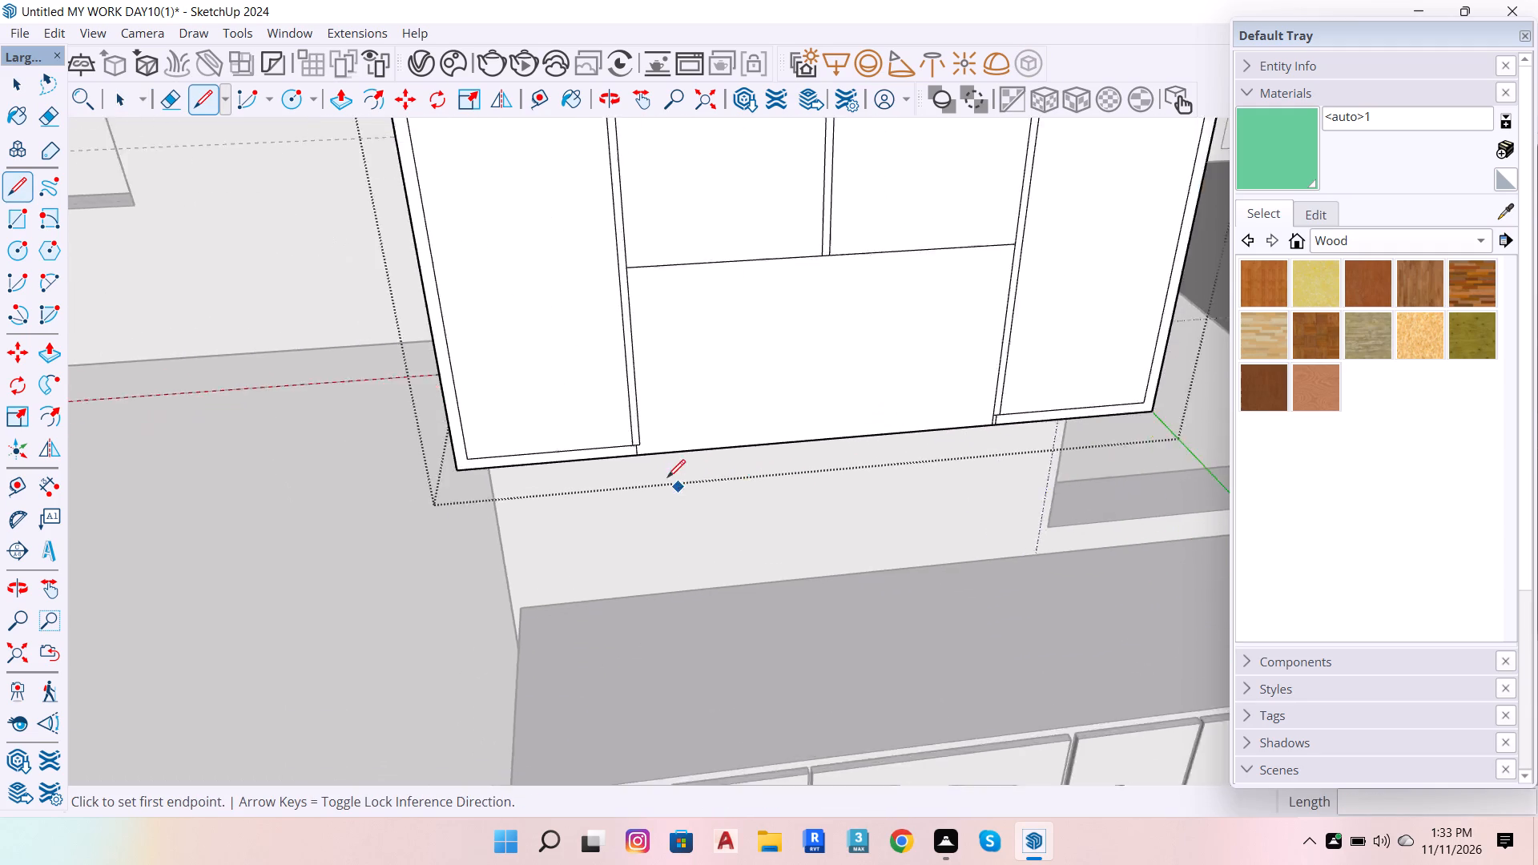
{"action": "scroll", "coordinate": [667, 477], "scroll_direction": "up", "scroll_amount": 3}
{"action": "scroll", "coordinate": [607, 431], "scroll_direction": "up", "scroll_amount": 7}
{"action": "left_click", "coordinate": [642, 416]}
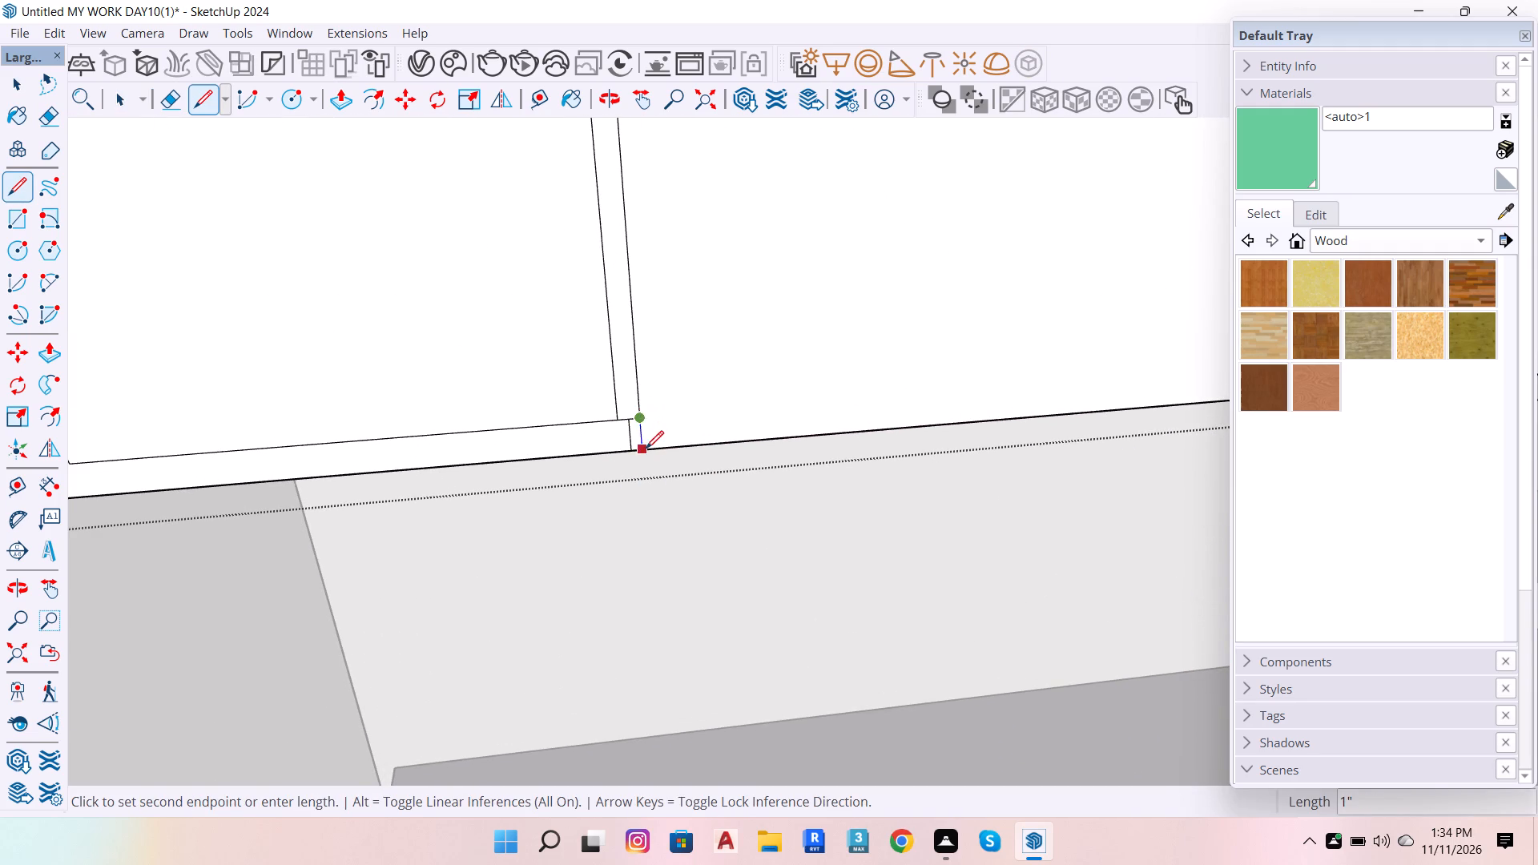
{"action": "left_click", "coordinate": [646, 449]}
{"action": "key", "text": "space"}
Erase the leftover short horizontal and vertical edges at the bottoms of the left and right divider gaps.
{"action": "key", "text": "e"}
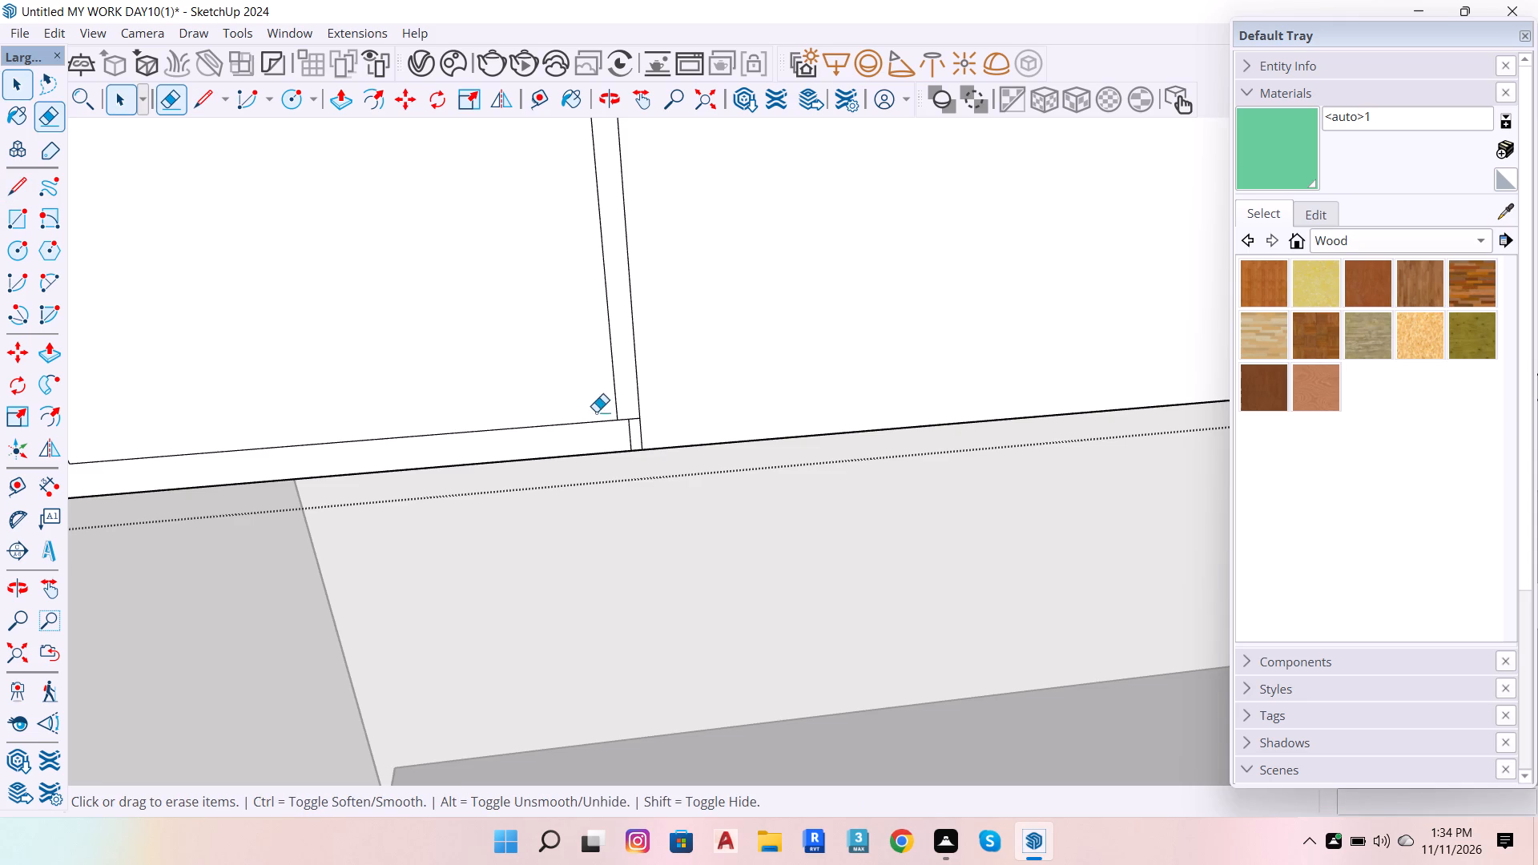
{"action": "scroll", "coordinate": [635, 436], "scroll_direction": "up", "scroll_amount": 12}
{"action": "left_click_drag", "start_coordinate": [628, 406], "coordinate": [610, 422]}
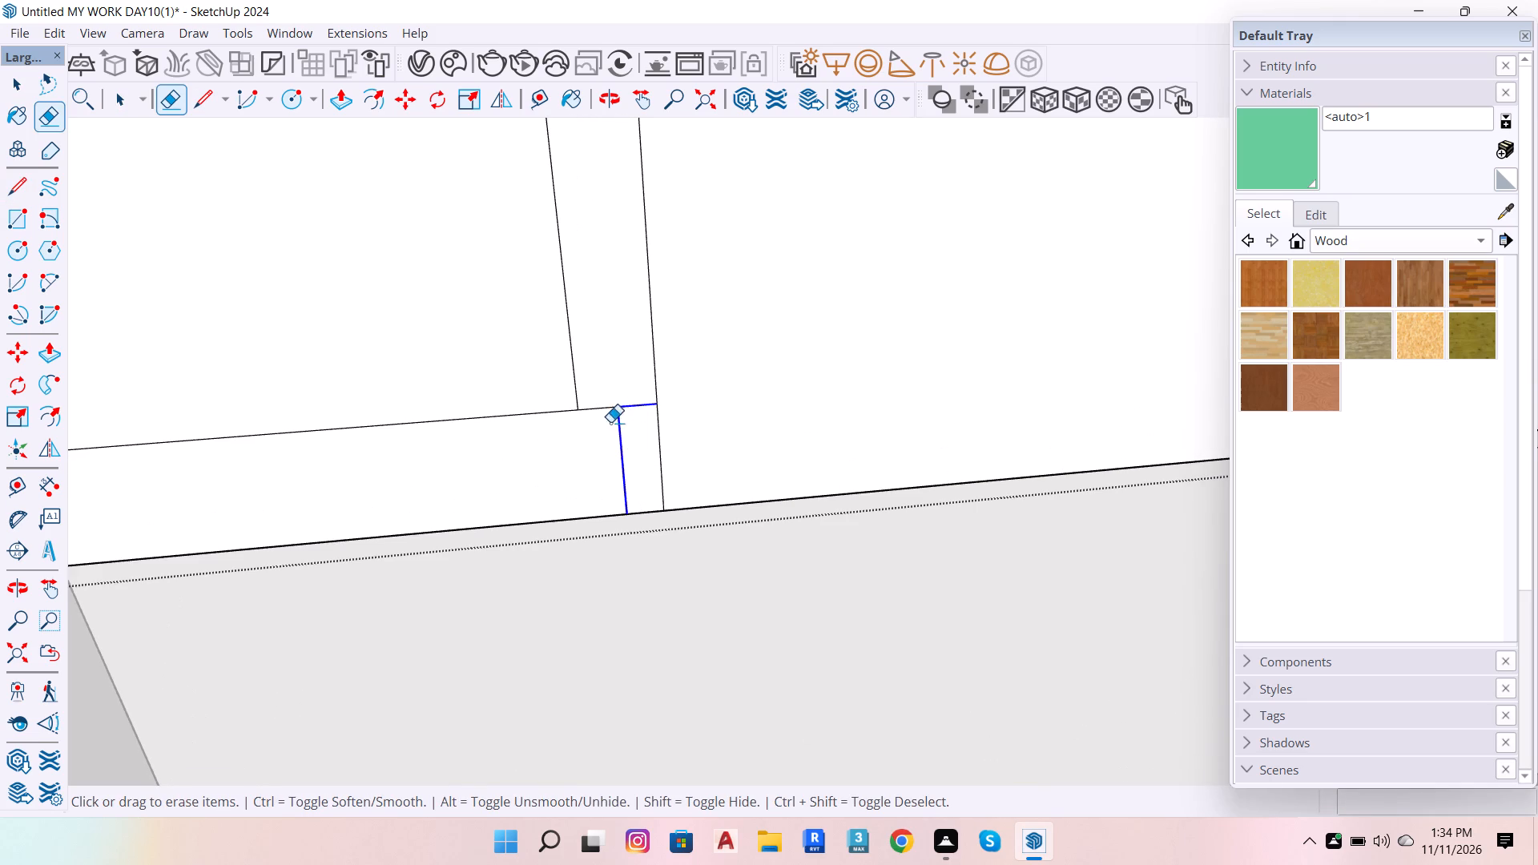
{"action": "left_click_drag", "start_coordinate": [610, 422], "coordinate": [603, 404]}
{"action": "scroll", "coordinate": [535, 475], "scroll_direction": "down", "scroll_amount": 20}
{"action": "scroll", "coordinate": [535, 475], "scroll_direction": "down", "scroll_amount": 7}
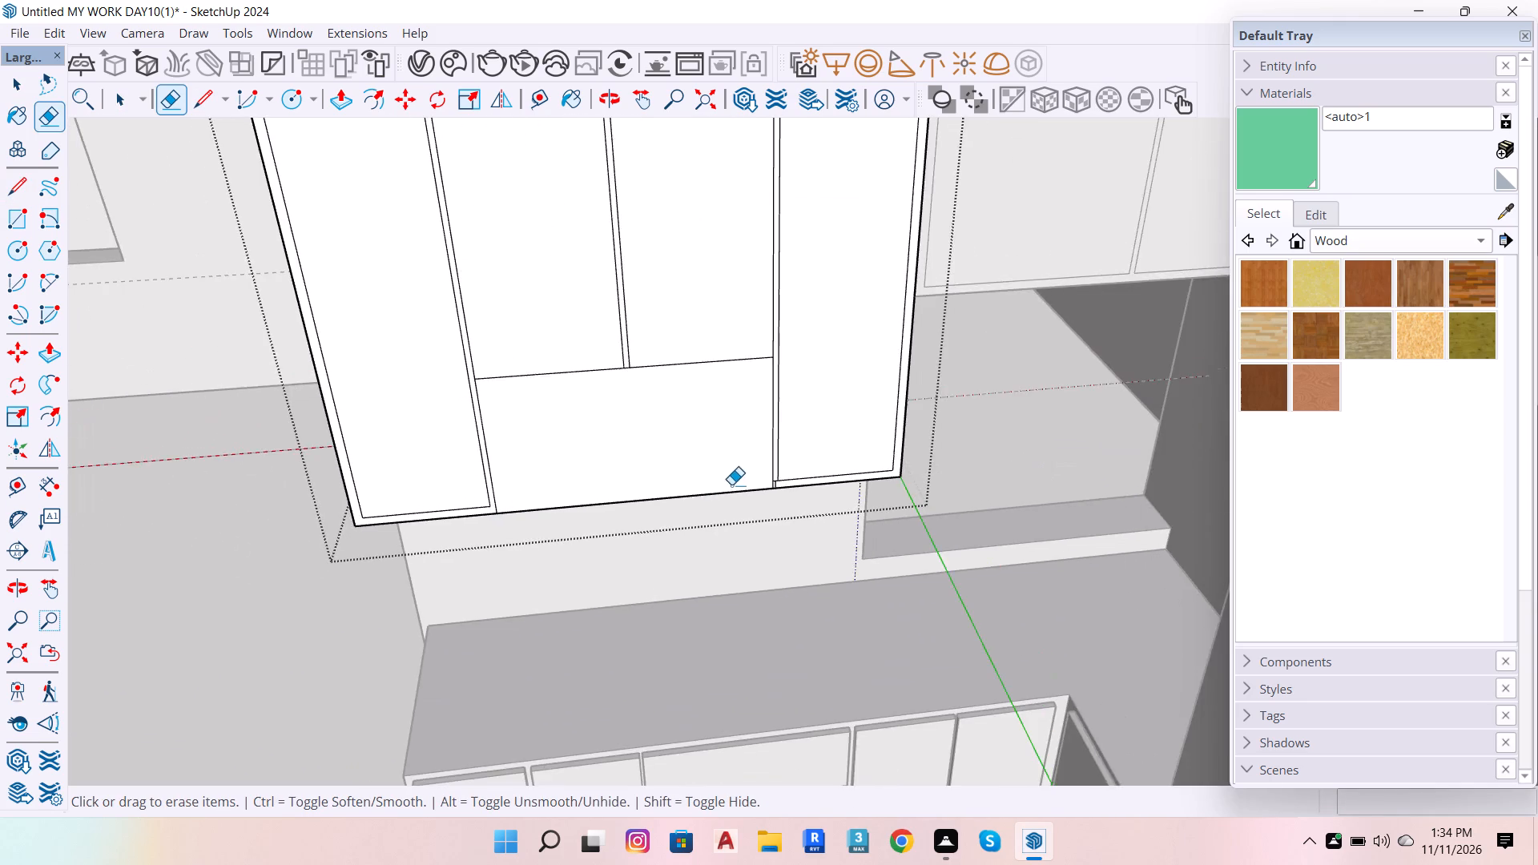
{"action": "scroll", "coordinate": [734, 485], "scroll_direction": "up", "scroll_amount": 7}
{"action": "scroll", "coordinate": [822, 486], "scroll_direction": "up", "scroll_amount": 15}
{"action": "left_click_drag", "start_coordinate": [779, 477], "coordinate": [743, 465]}
{"action": "left_click_drag", "start_coordinate": [756, 447], "coordinate": [748, 424]}
{"action": "scroll", "coordinate": [805, 470], "scroll_direction": "down", "scroll_amount": 14}
Offset the edges of the central lower opening's face inward by 2" to form a frame.
{"action": "key", "text": "space"}
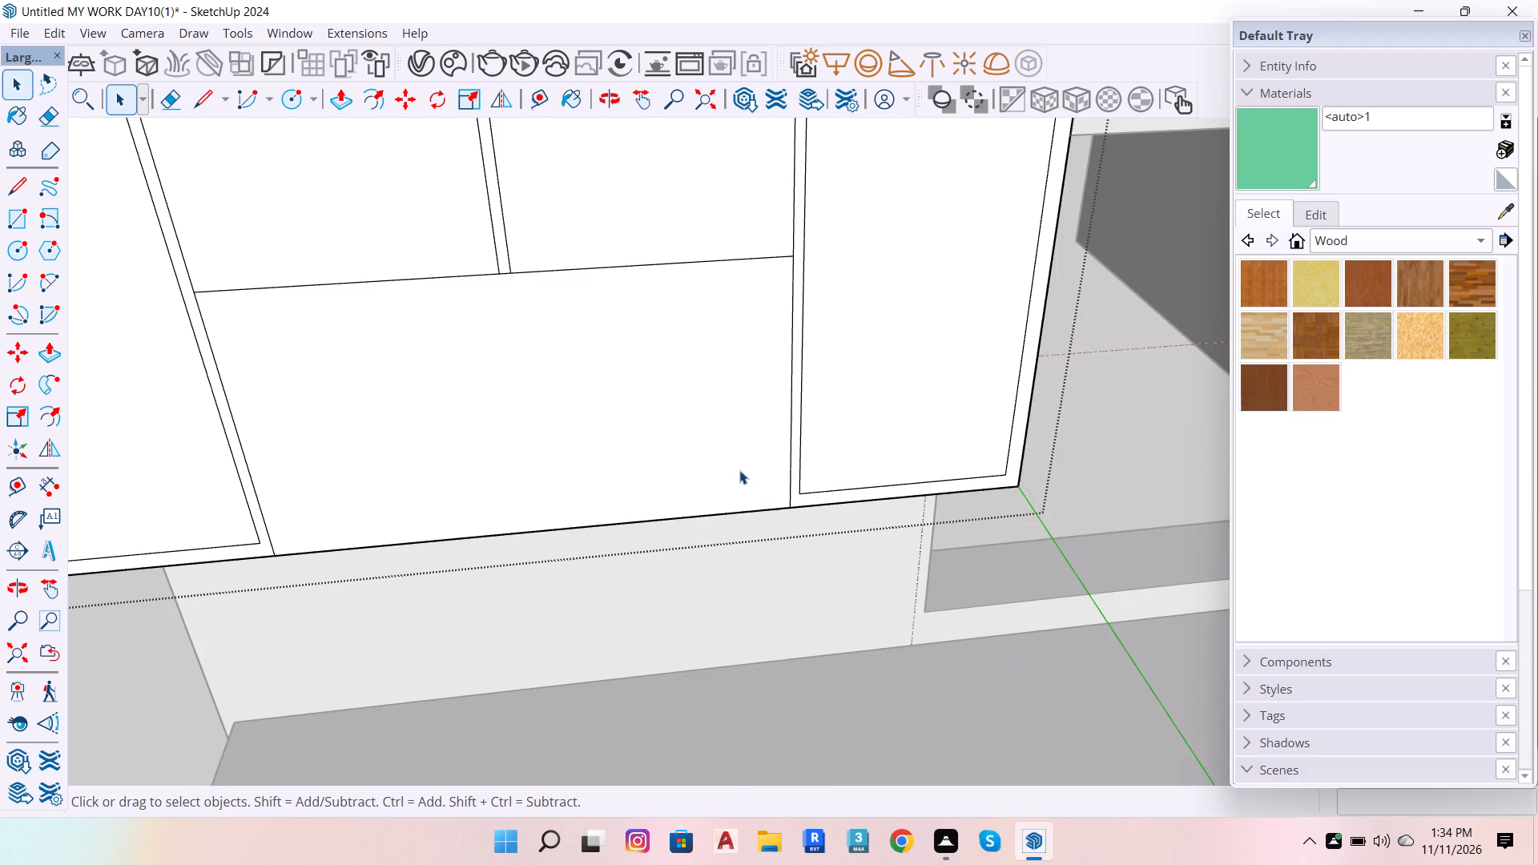
{"action": "double_click", "coordinate": [731, 459]}
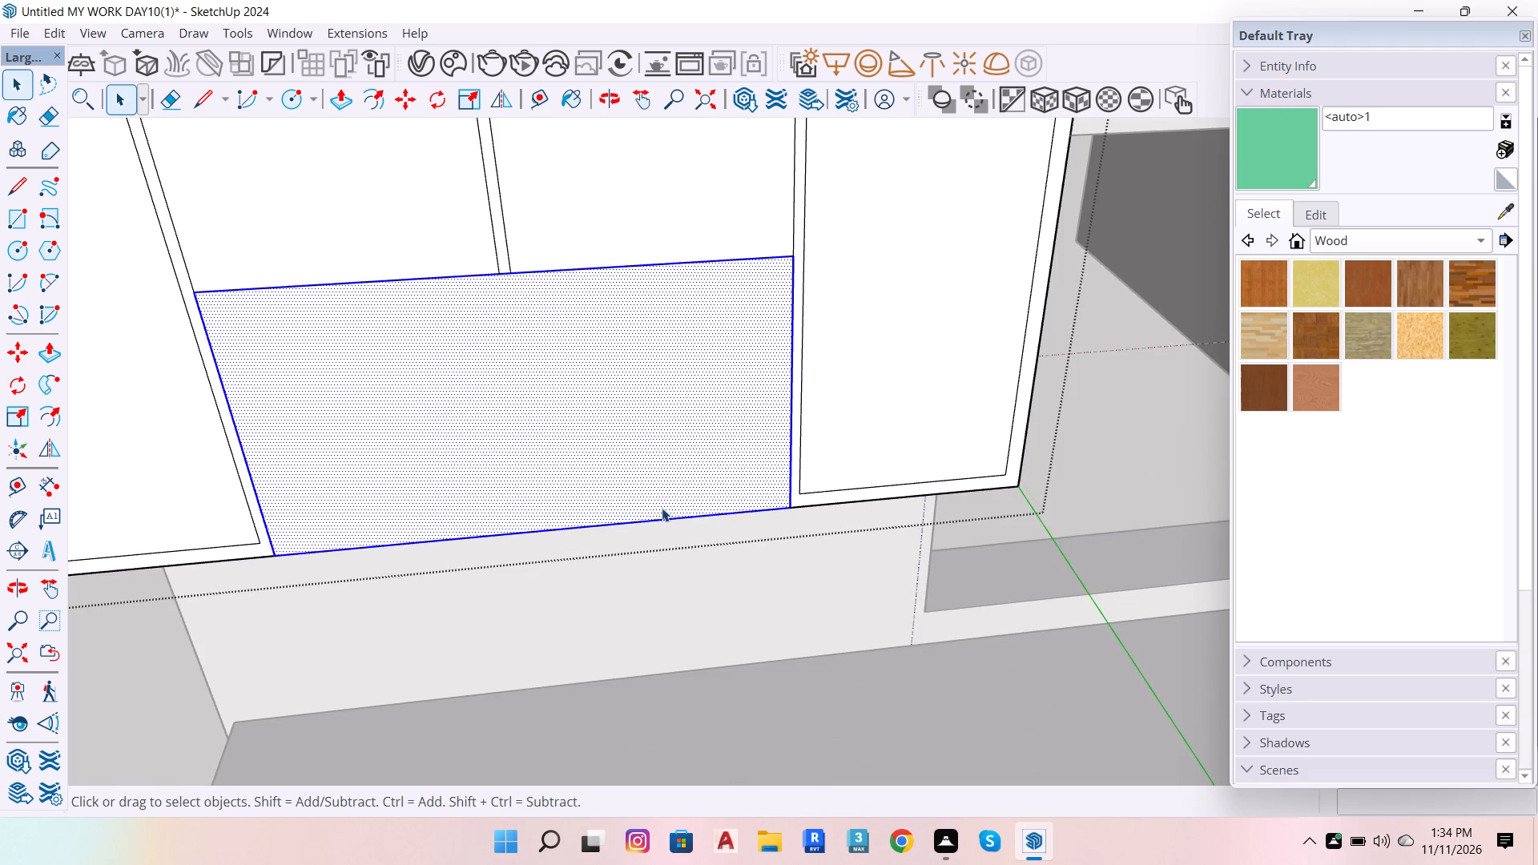
{"action": "key", "text": "f"}
{"action": "left_click", "coordinate": [685, 509]}
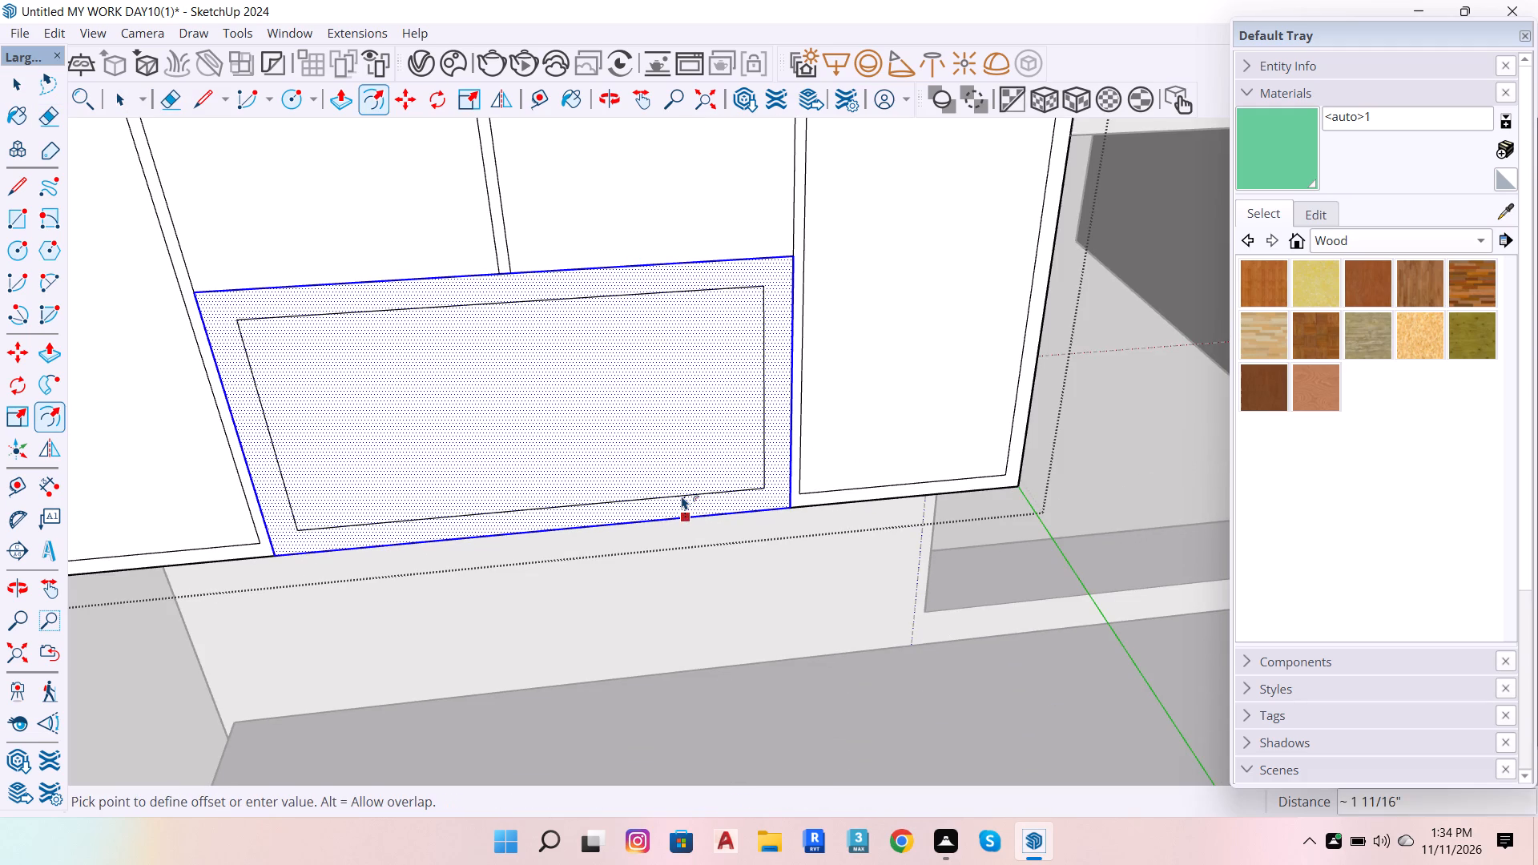
{"action": "key", "text": "2"}
{"action": "key", "text": "Return"}
Make a group from the 2" frame face and its edges around the central lower opening.
{"action": "key", "text": "space"}
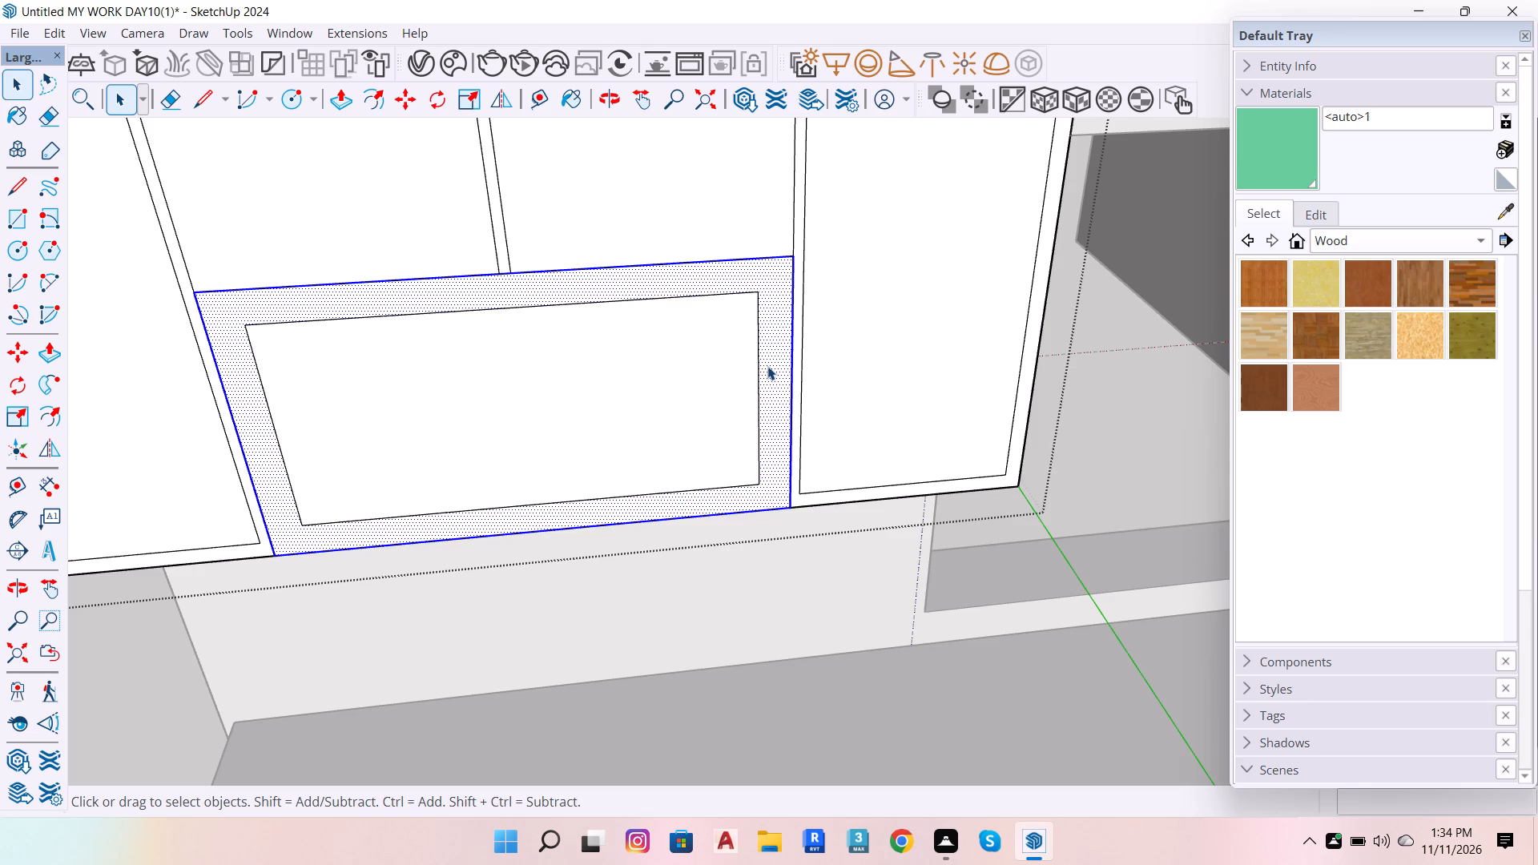
{"action": "double_click", "coordinate": [770, 363]}
{"action": "right_click", "coordinate": [770, 363]}
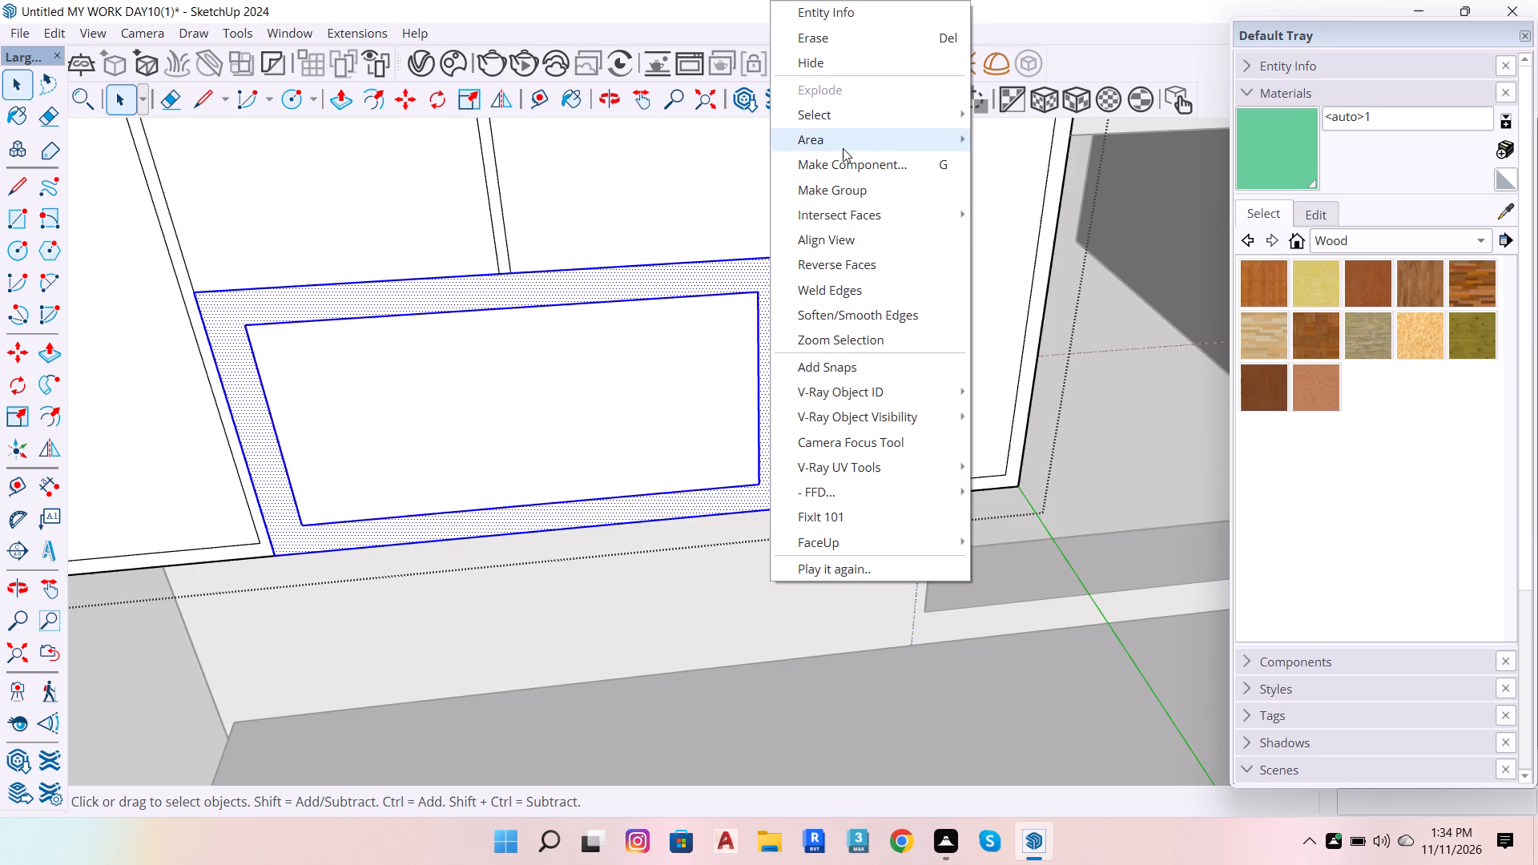
{"action": "left_click", "coordinate": [862, 185]}
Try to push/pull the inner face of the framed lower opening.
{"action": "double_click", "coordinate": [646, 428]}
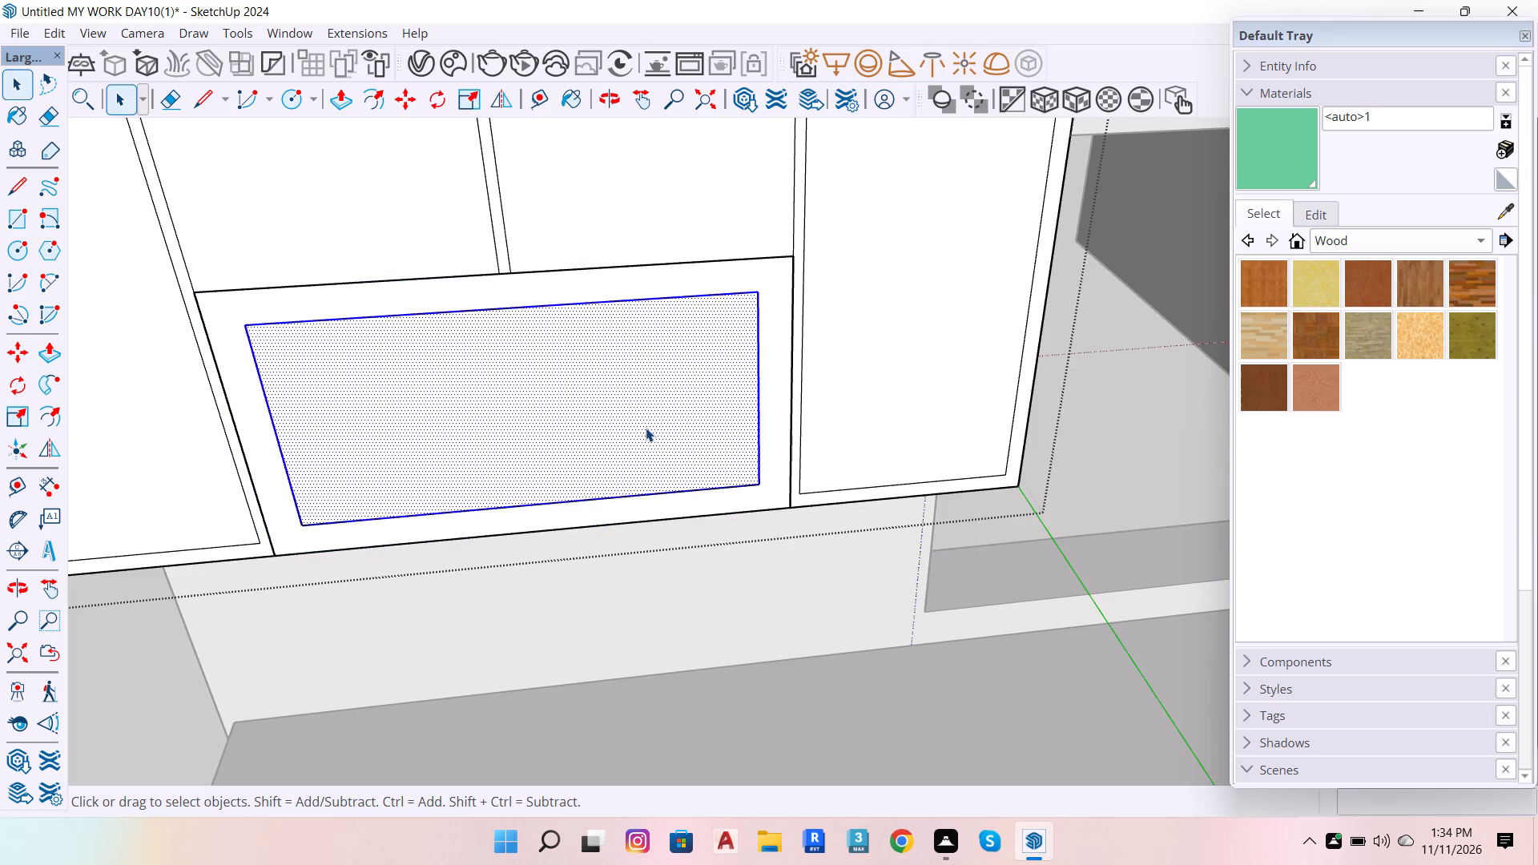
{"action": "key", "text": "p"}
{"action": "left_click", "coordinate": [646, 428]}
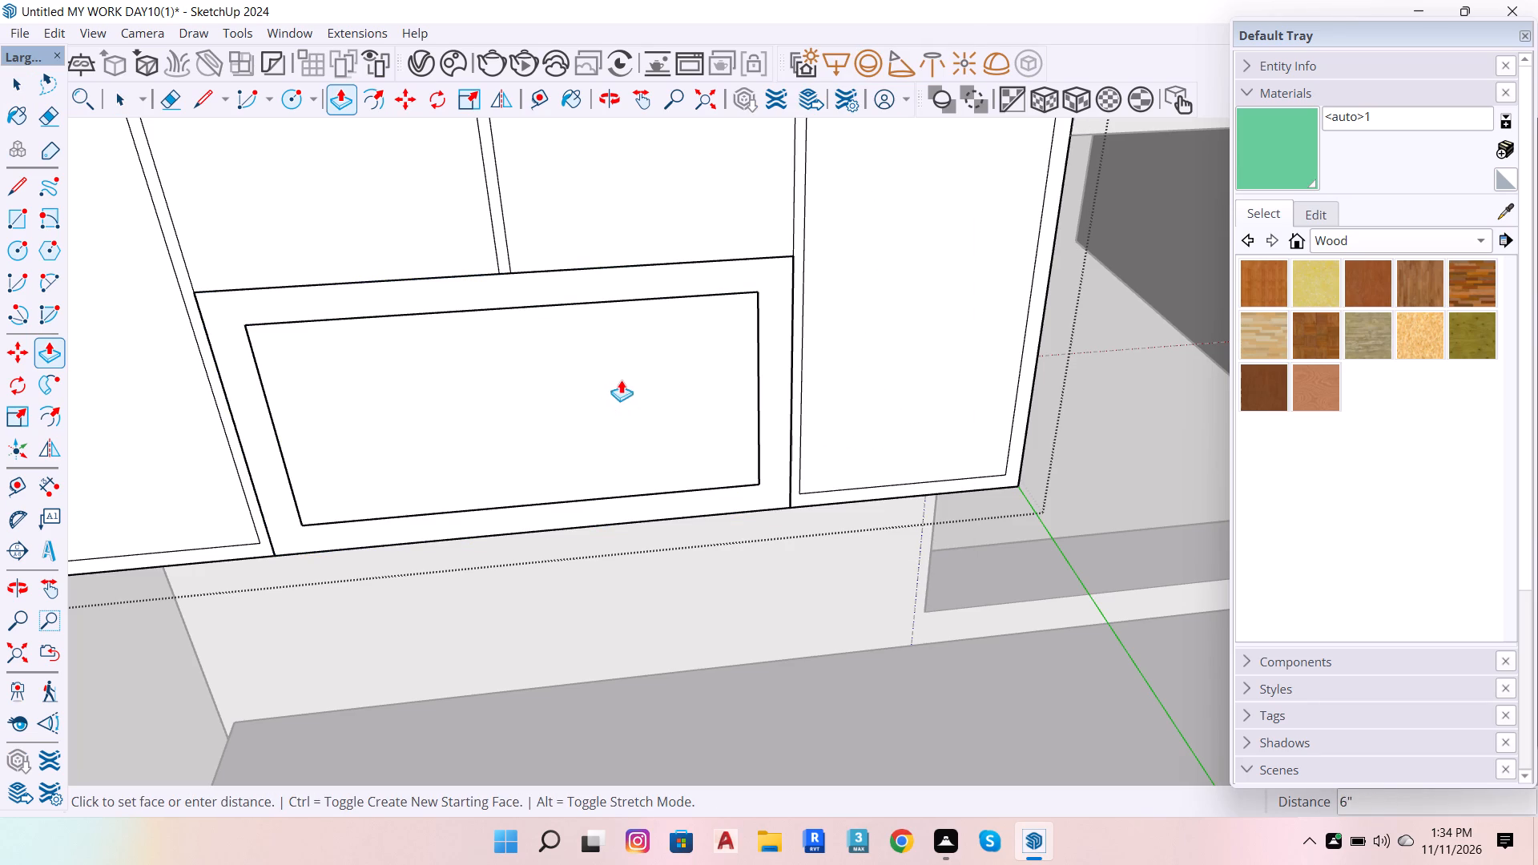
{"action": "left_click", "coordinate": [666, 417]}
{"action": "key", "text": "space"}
Push/pull the inner face within the lower opening's frame by about 15/16".
{"action": "double_click", "coordinate": [635, 393]}
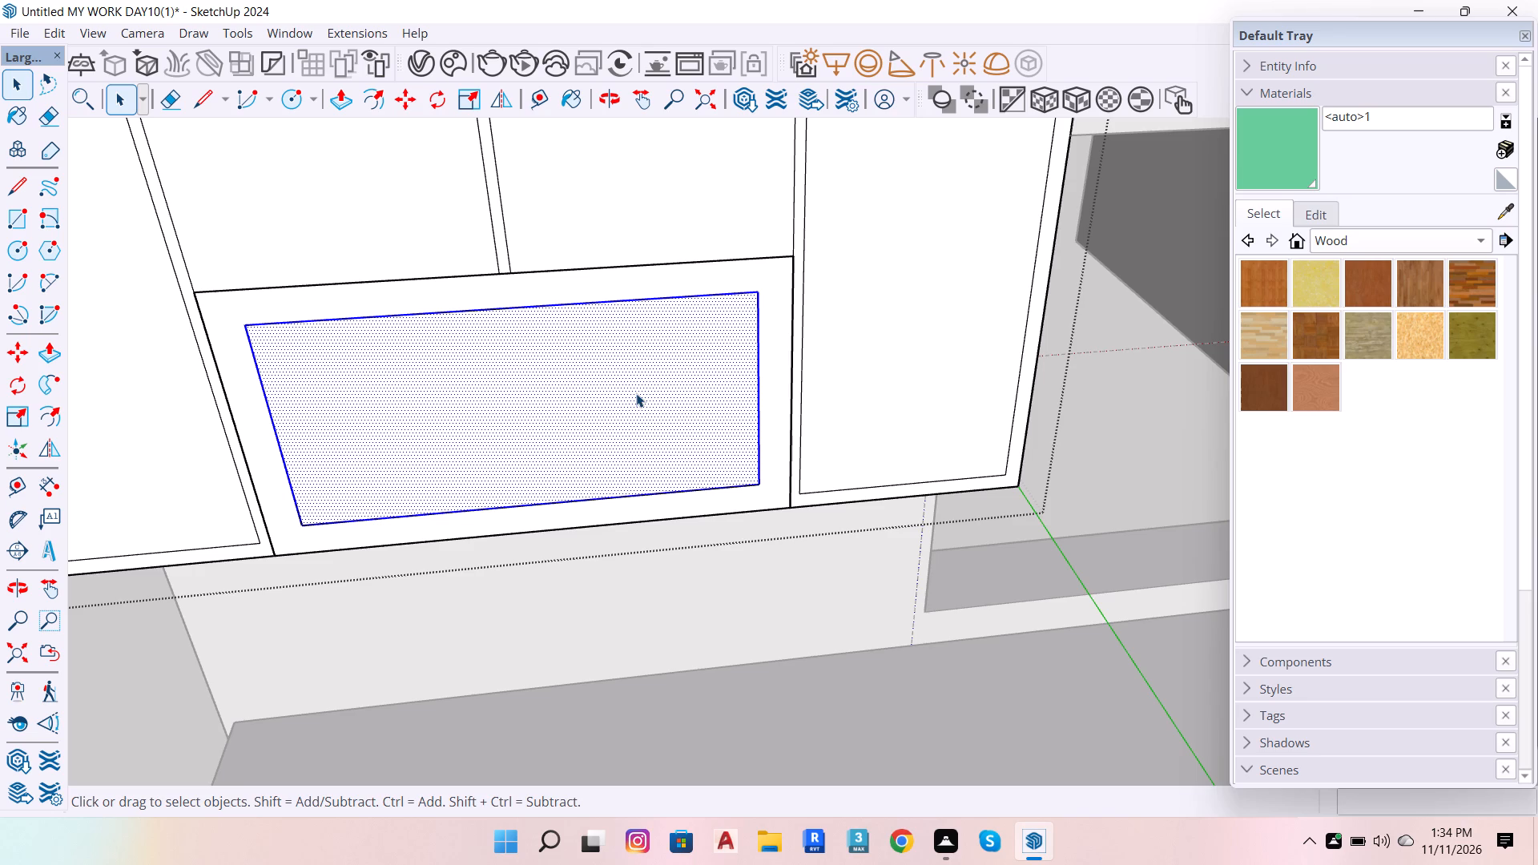
{"action": "key", "text": "p"}
{"action": "left_click", "coordinate": [636, 393]}
{"action": "left_click", "coordinate": [606, 360]}
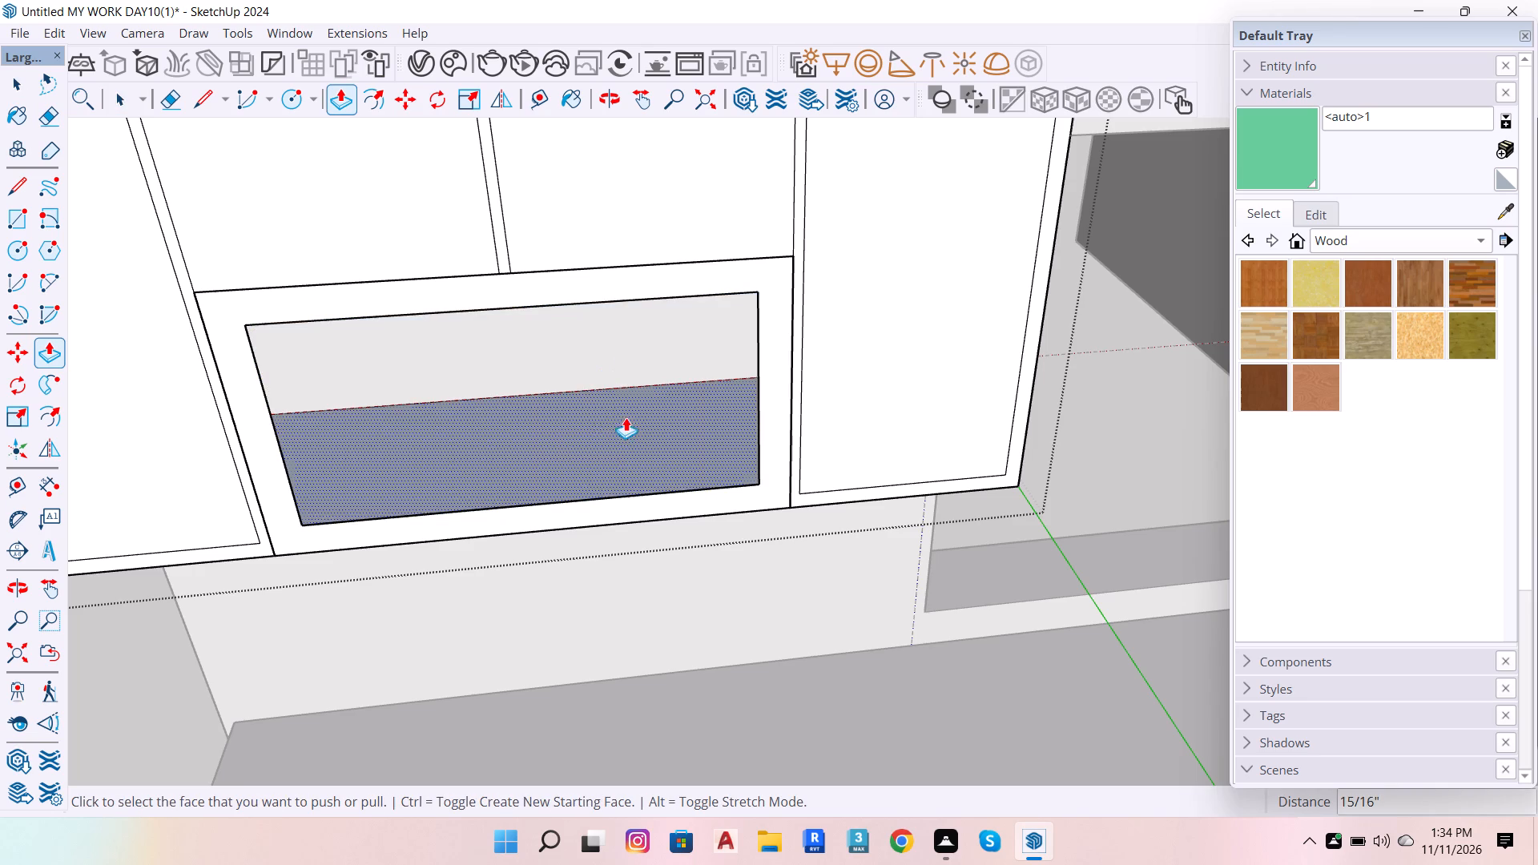
Examine the wall cabinet's divided front and framed lower opening from several angles and close up.
{"action": "scroll", "coordinate": [661, 350], "scroll_direction": "down", "scroll_amount": 7}
{"action": "key", "text": "space"}
{"action": "scroll", "coordinate": [698, 441], "scroll_direction": "up", "scroll_amount": 6}
{"action": "key", "text": "space"}
{"action": "scroll", "coordinate": [856, 324], "scroll_direction": "down", "scroll_amount": 8}
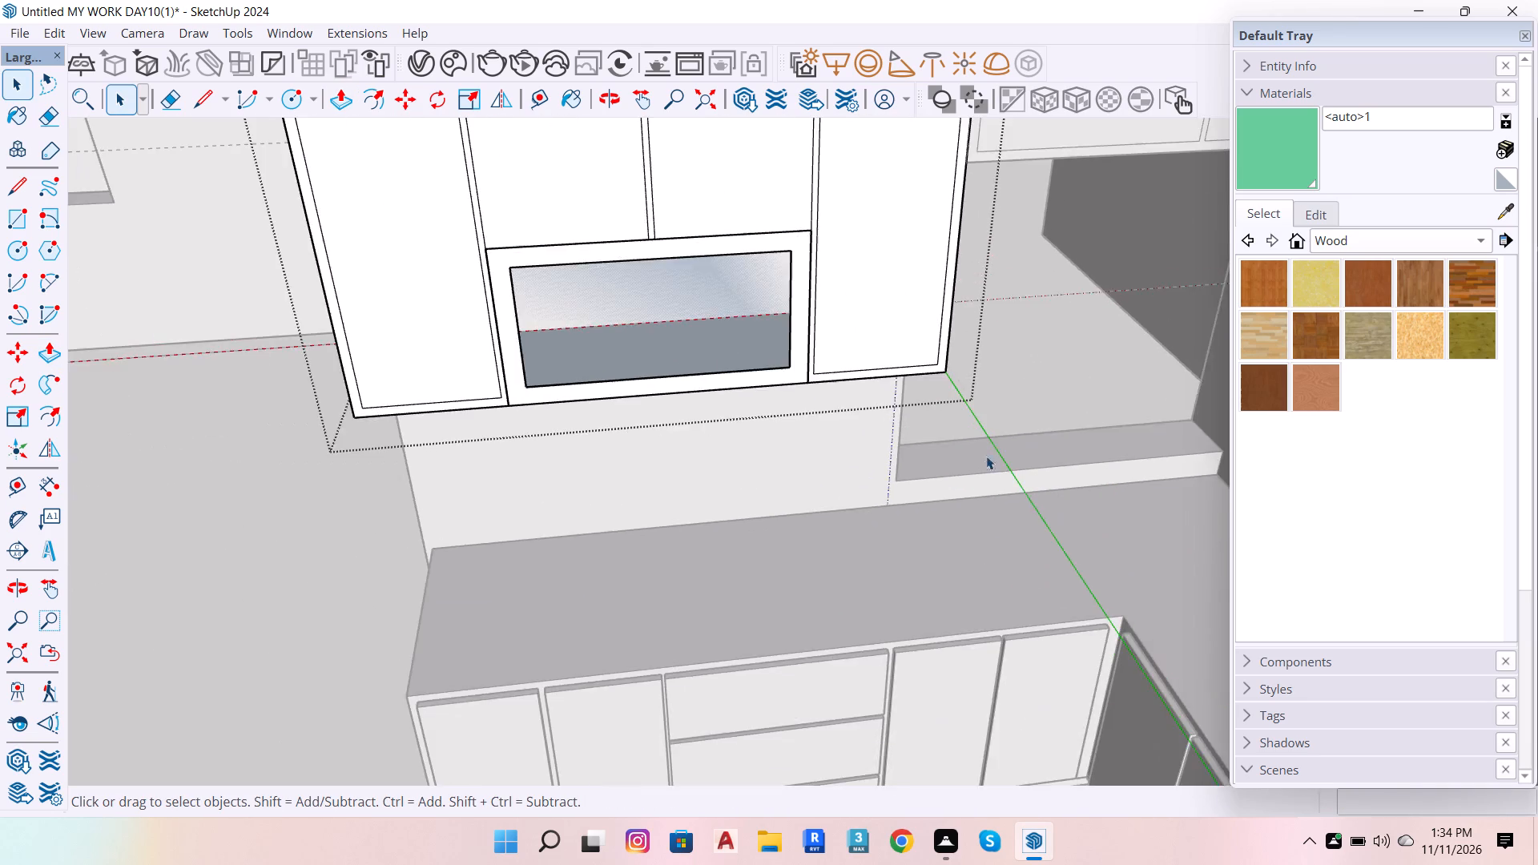
{"action": "scroll", "coordinate": [986, 456], "scroll_direction": "down", "scroll_amount": 13}
{"action": "scroll", "coordinate": [789, 213], "scroll_direction": "up", "scroll_amount": 5}
{"action": "key", "text": "o"}
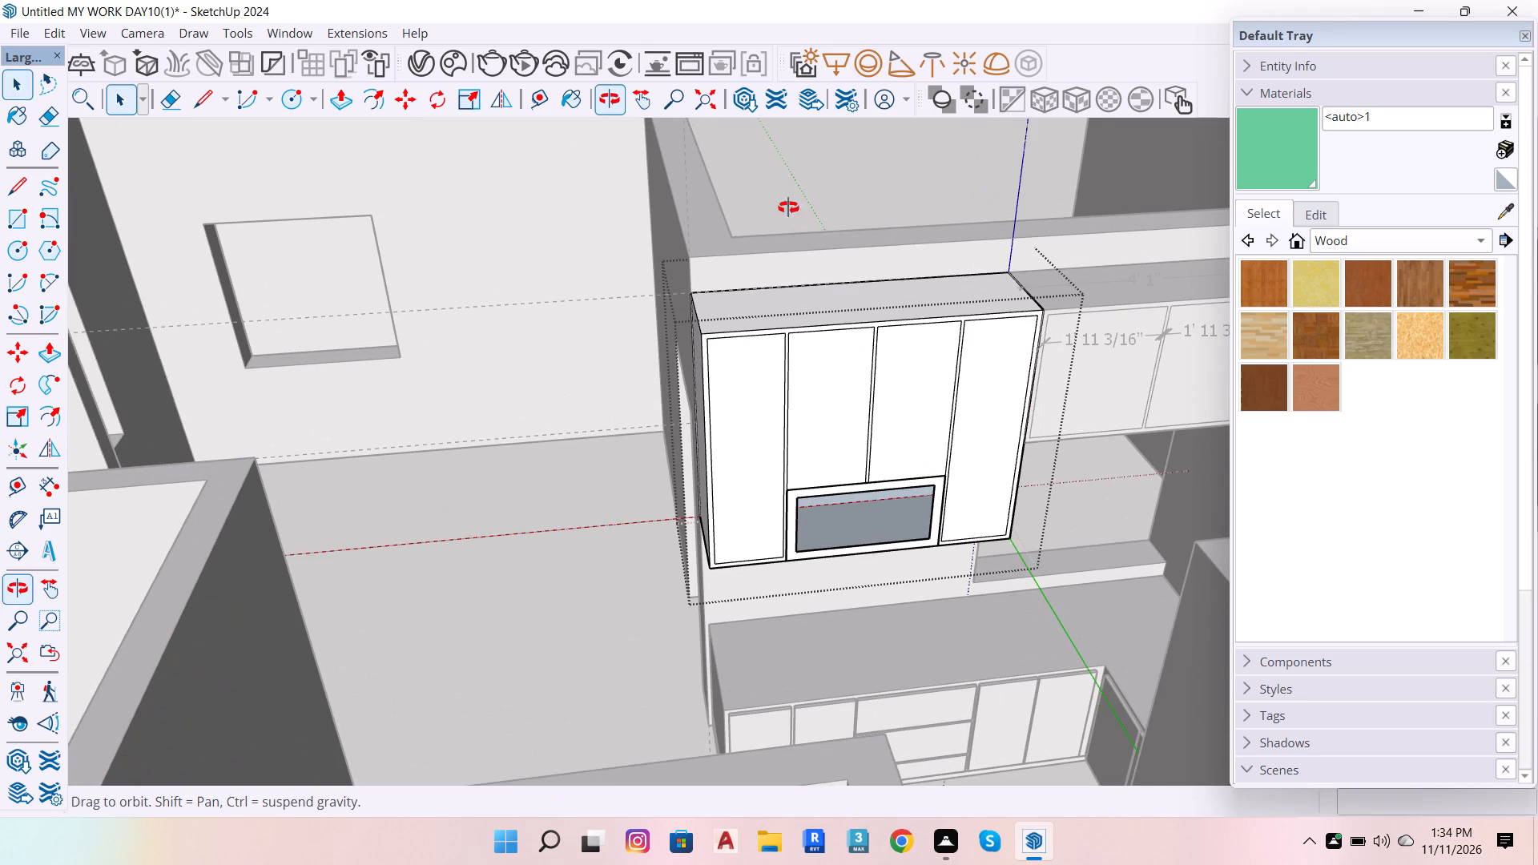
{"action": "left_click_drag", "start_coordinate": [756, 175], "coordinate": [1341, 762]}
{"action": "left_click_drag", "start_coordinate": [429, 384], "coordinate": [460, 172]}
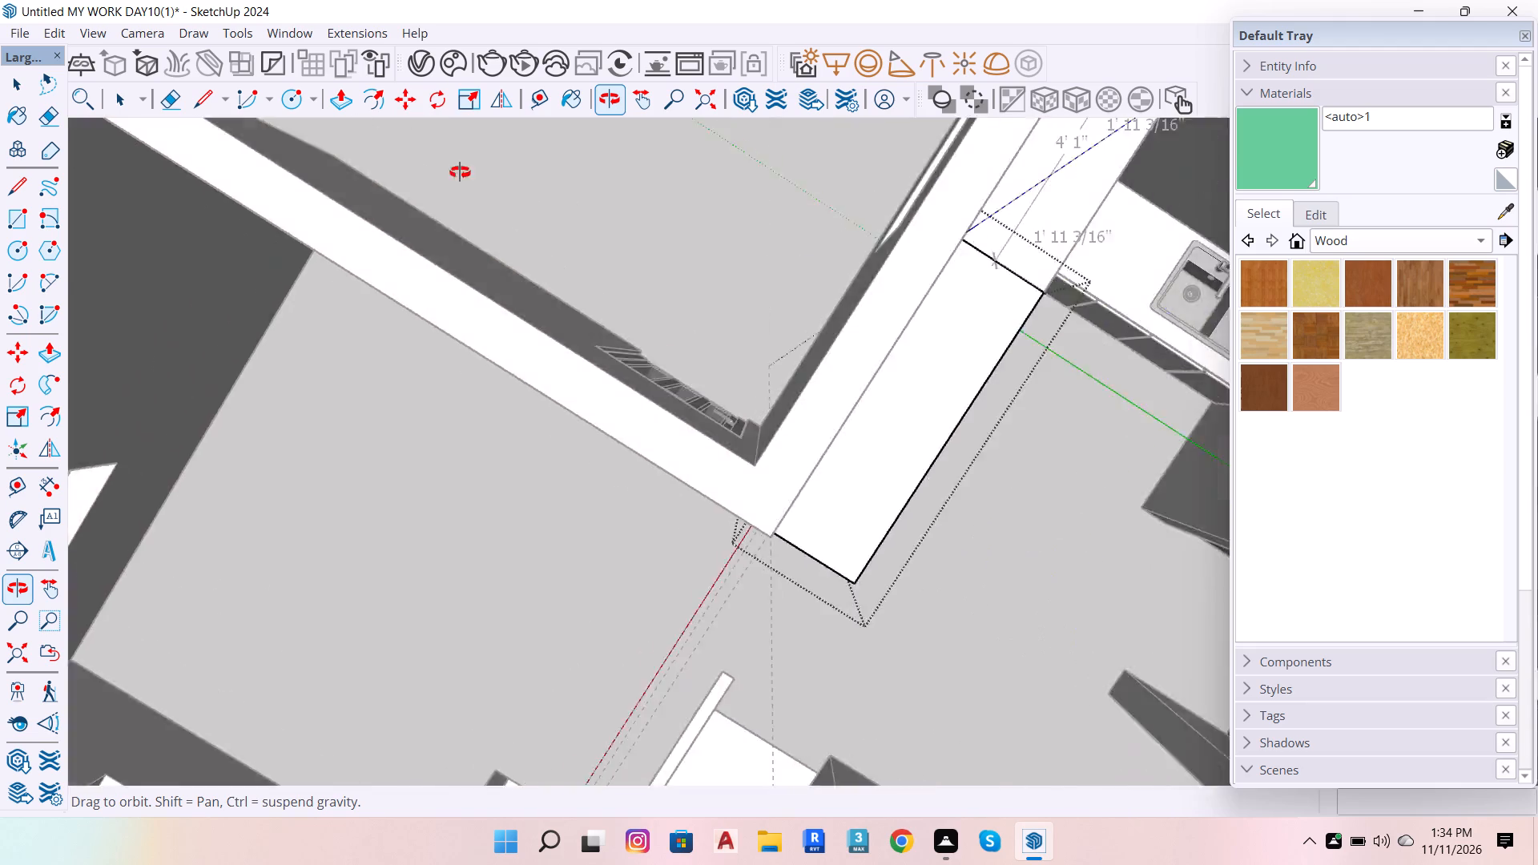
{"action": "left_click_drag", "start_coordinate": [460, 172], "coordinate": [389, 0]}
{"action": "left_click_drag", "start_coordinate": [950, 581], "coordinate": [805, 305]}
{"action": "scroll", "coordinate": [873, 371], "scroll_direction": "up", "scroll_amount": 8}
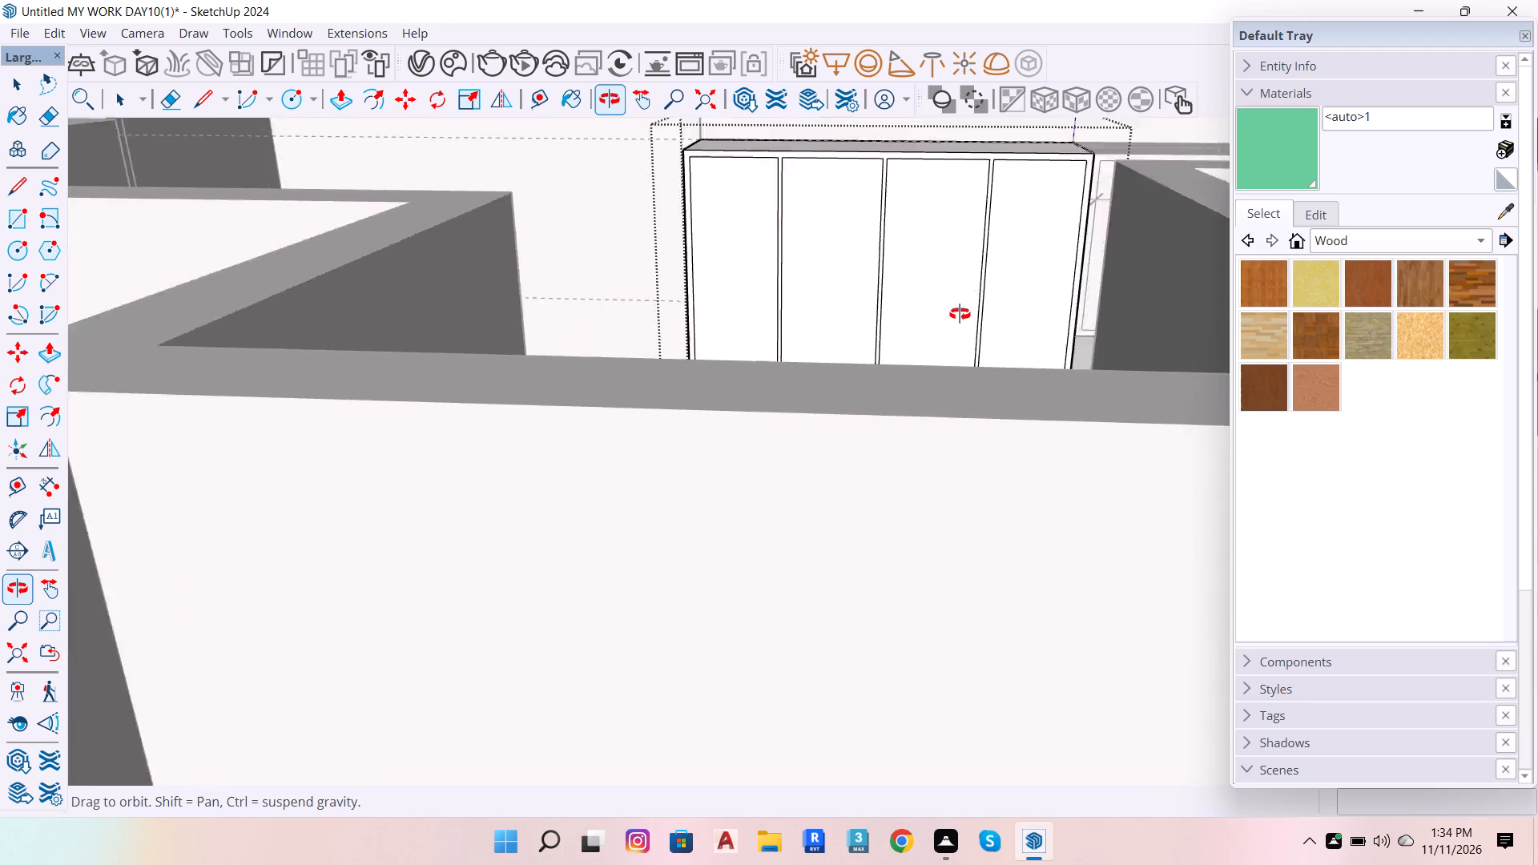
{"action": "scroll", "coordinate": [960, 314], "scroll_direction": "up", "scroll_amount": 9}
{"action": "left_click_drag", "start_coordinate": [899, 453], "coordinate": [951, 232]}
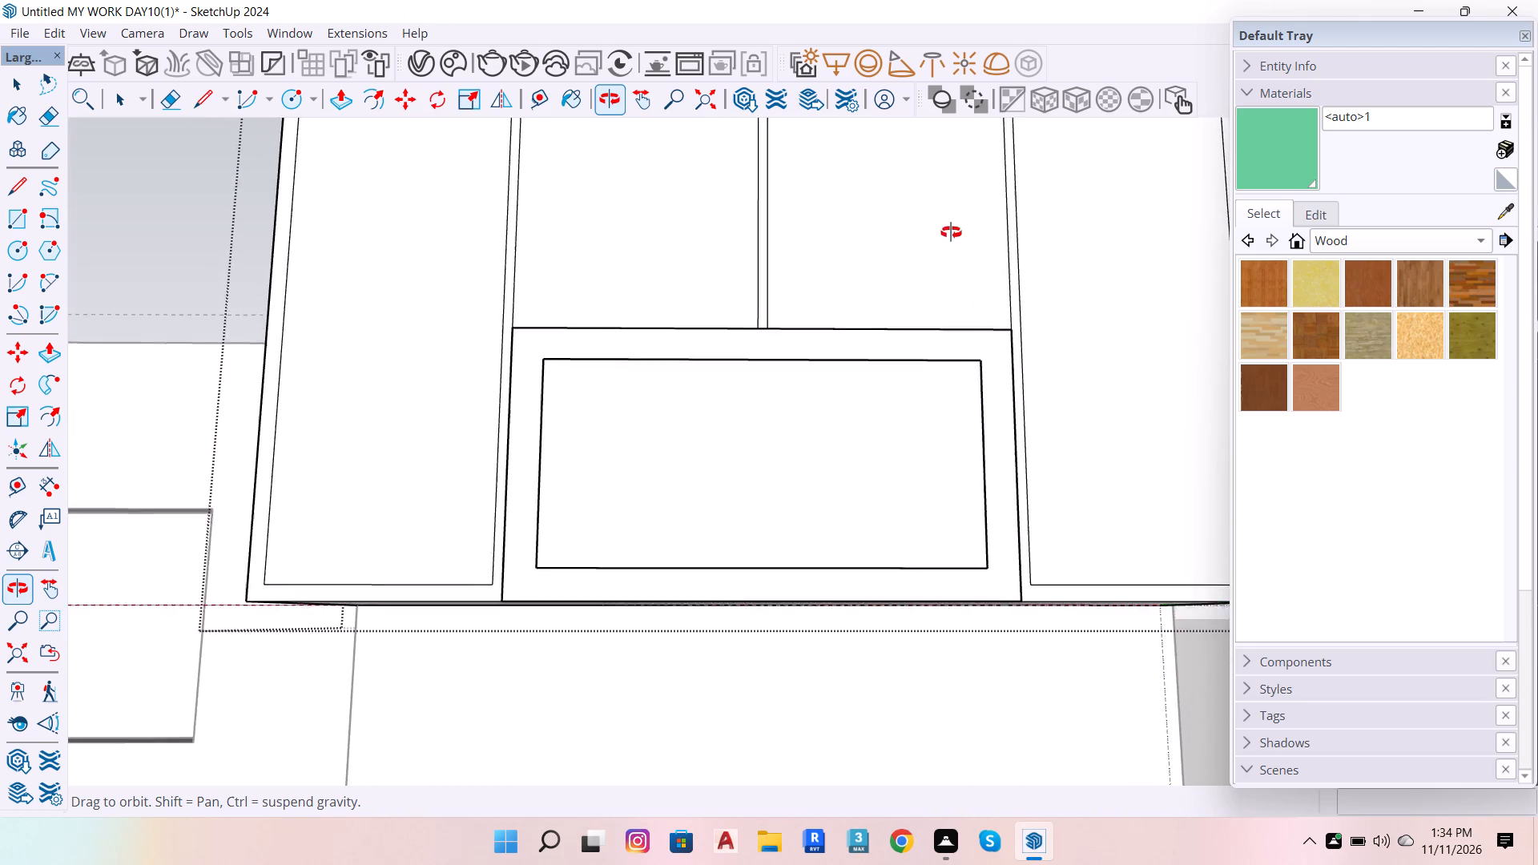
Undo the last push/pull of the inner face within the central lower opening's frame.
{"action": "left_click_drag", "start_coordinate": [951, 232], "coordinate": [933, 422]}
{"action": "key", "text": "space"}
{"action": "left_click", "coordinate": [904, 580]}
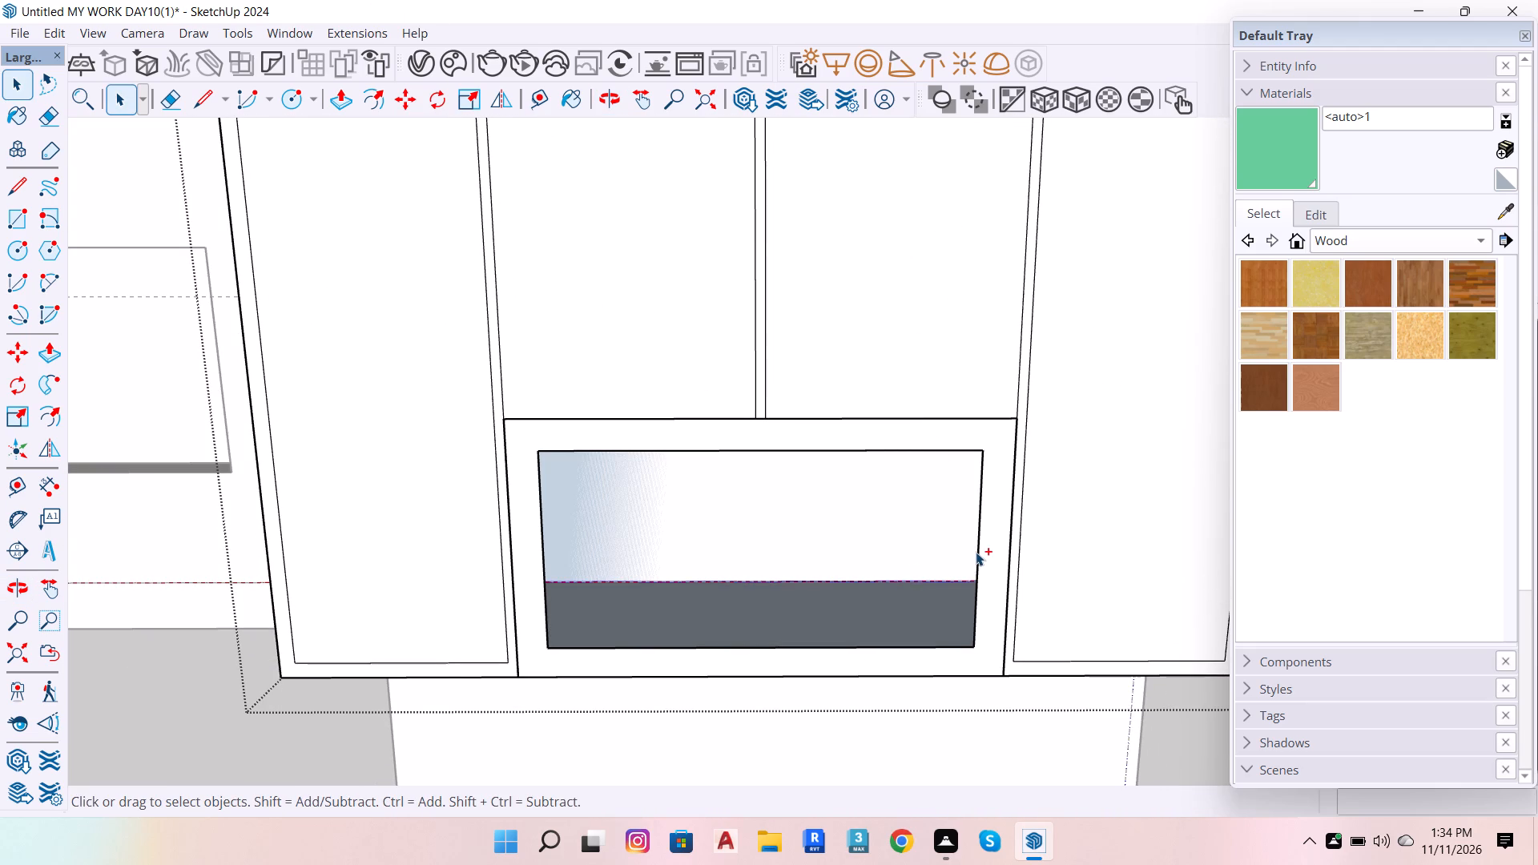
{"action": "key", "text": "ctrl+z"}
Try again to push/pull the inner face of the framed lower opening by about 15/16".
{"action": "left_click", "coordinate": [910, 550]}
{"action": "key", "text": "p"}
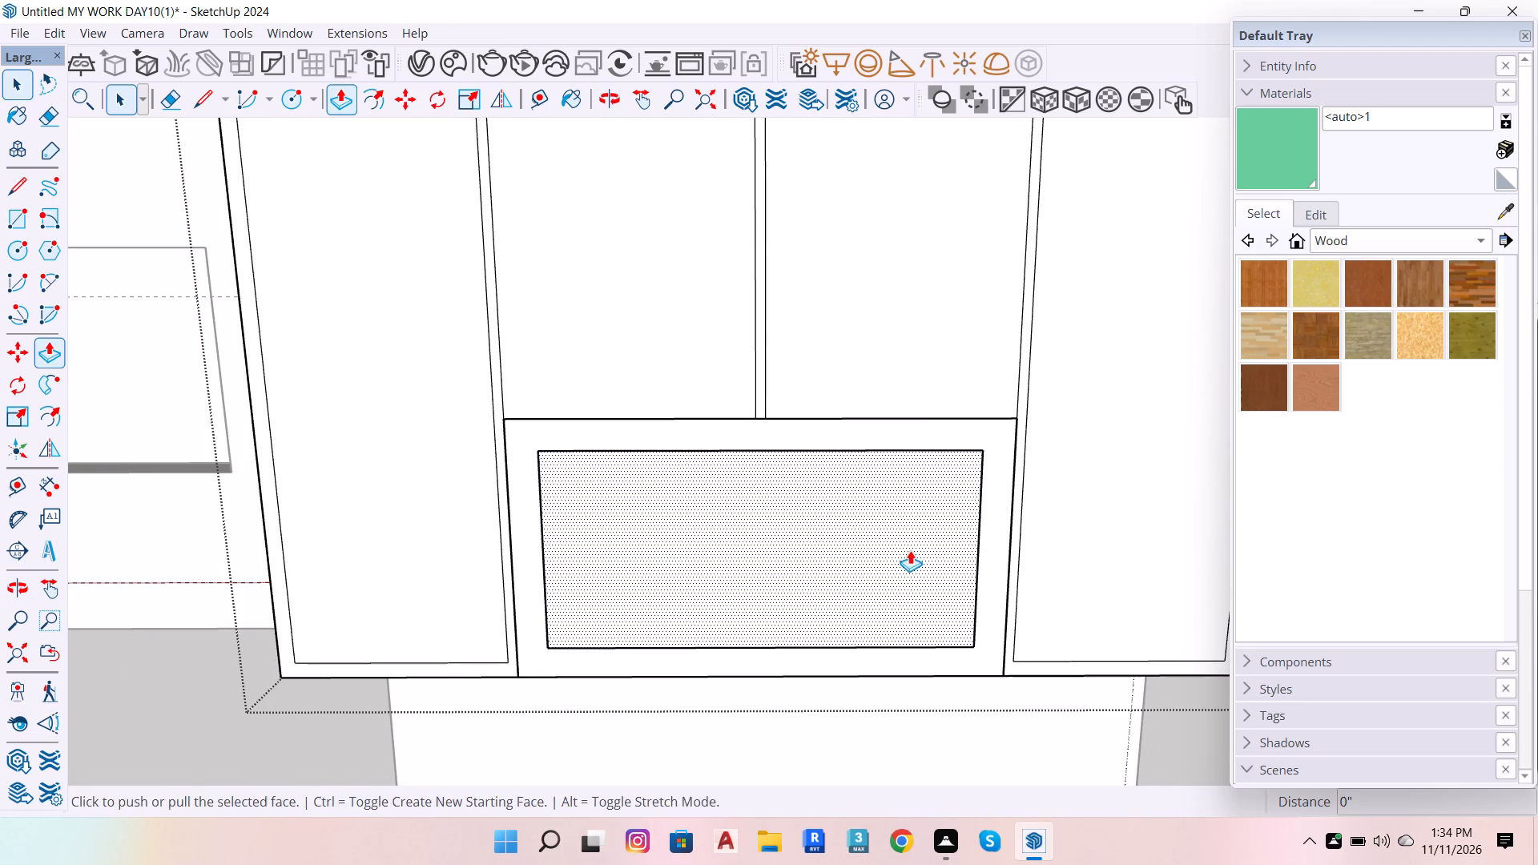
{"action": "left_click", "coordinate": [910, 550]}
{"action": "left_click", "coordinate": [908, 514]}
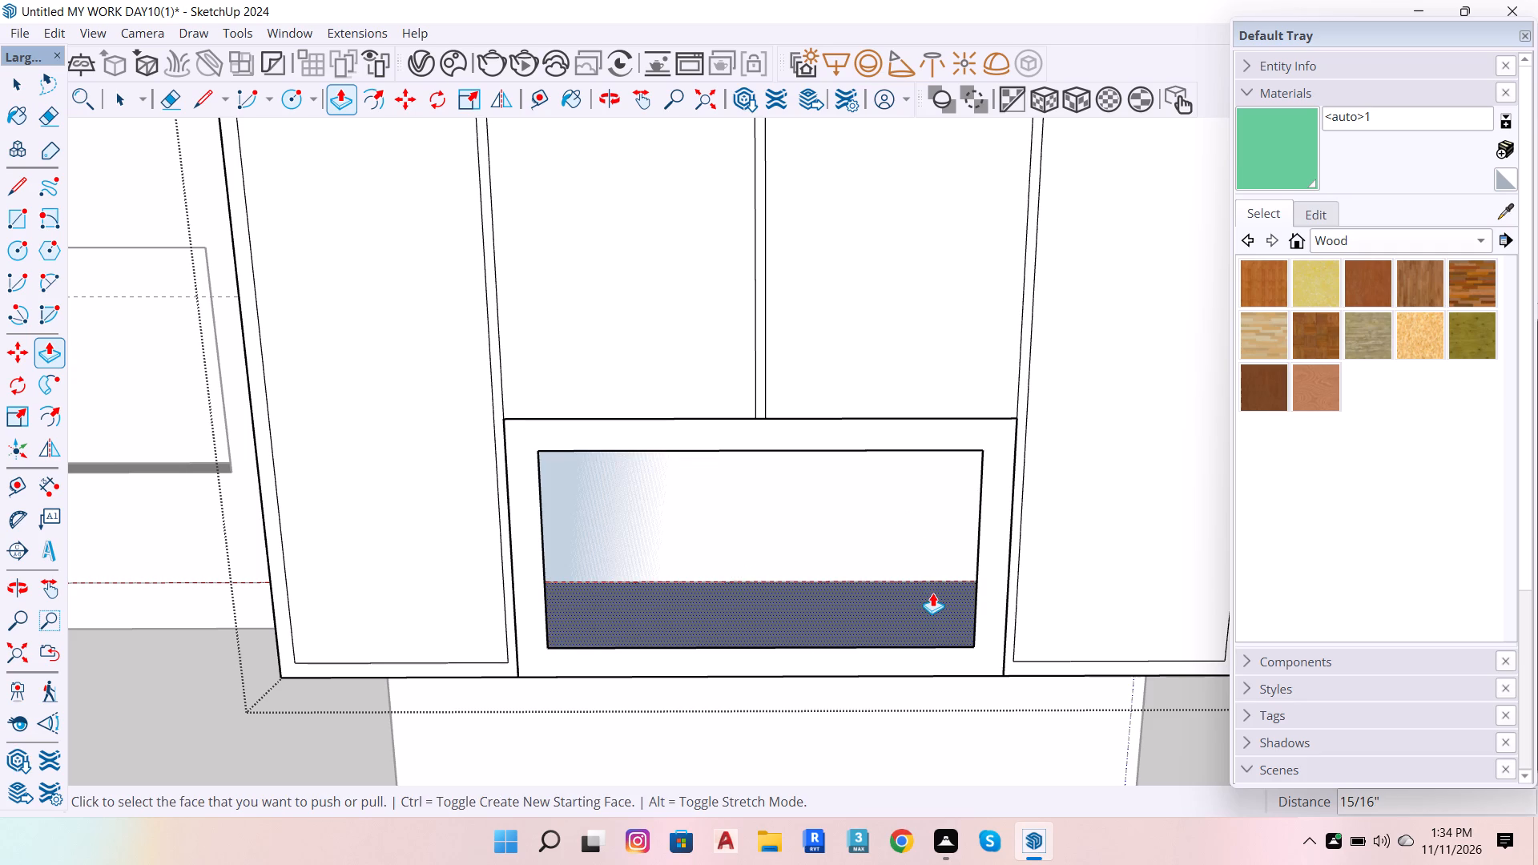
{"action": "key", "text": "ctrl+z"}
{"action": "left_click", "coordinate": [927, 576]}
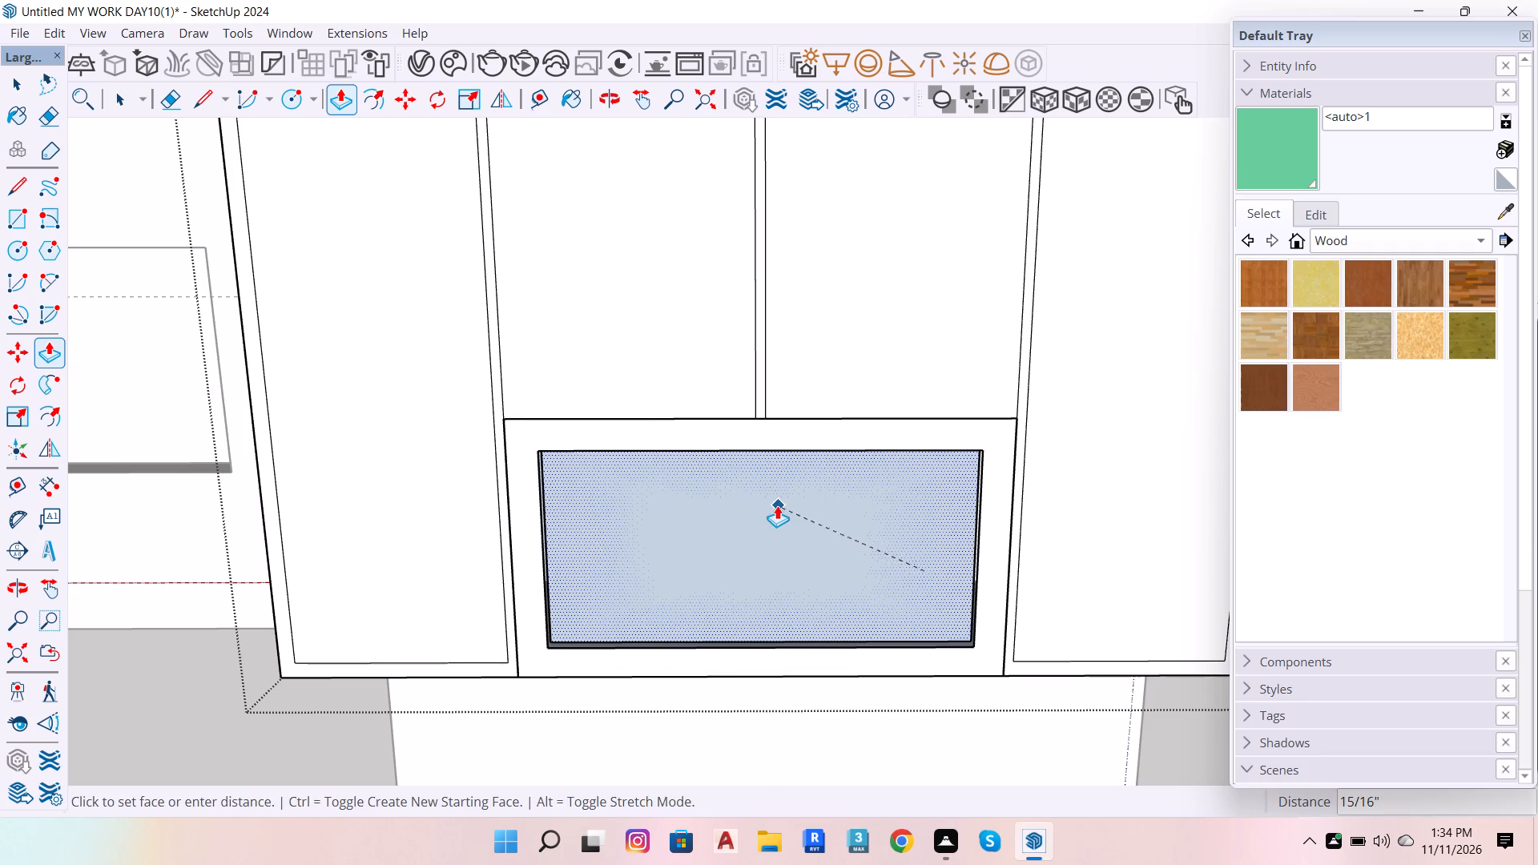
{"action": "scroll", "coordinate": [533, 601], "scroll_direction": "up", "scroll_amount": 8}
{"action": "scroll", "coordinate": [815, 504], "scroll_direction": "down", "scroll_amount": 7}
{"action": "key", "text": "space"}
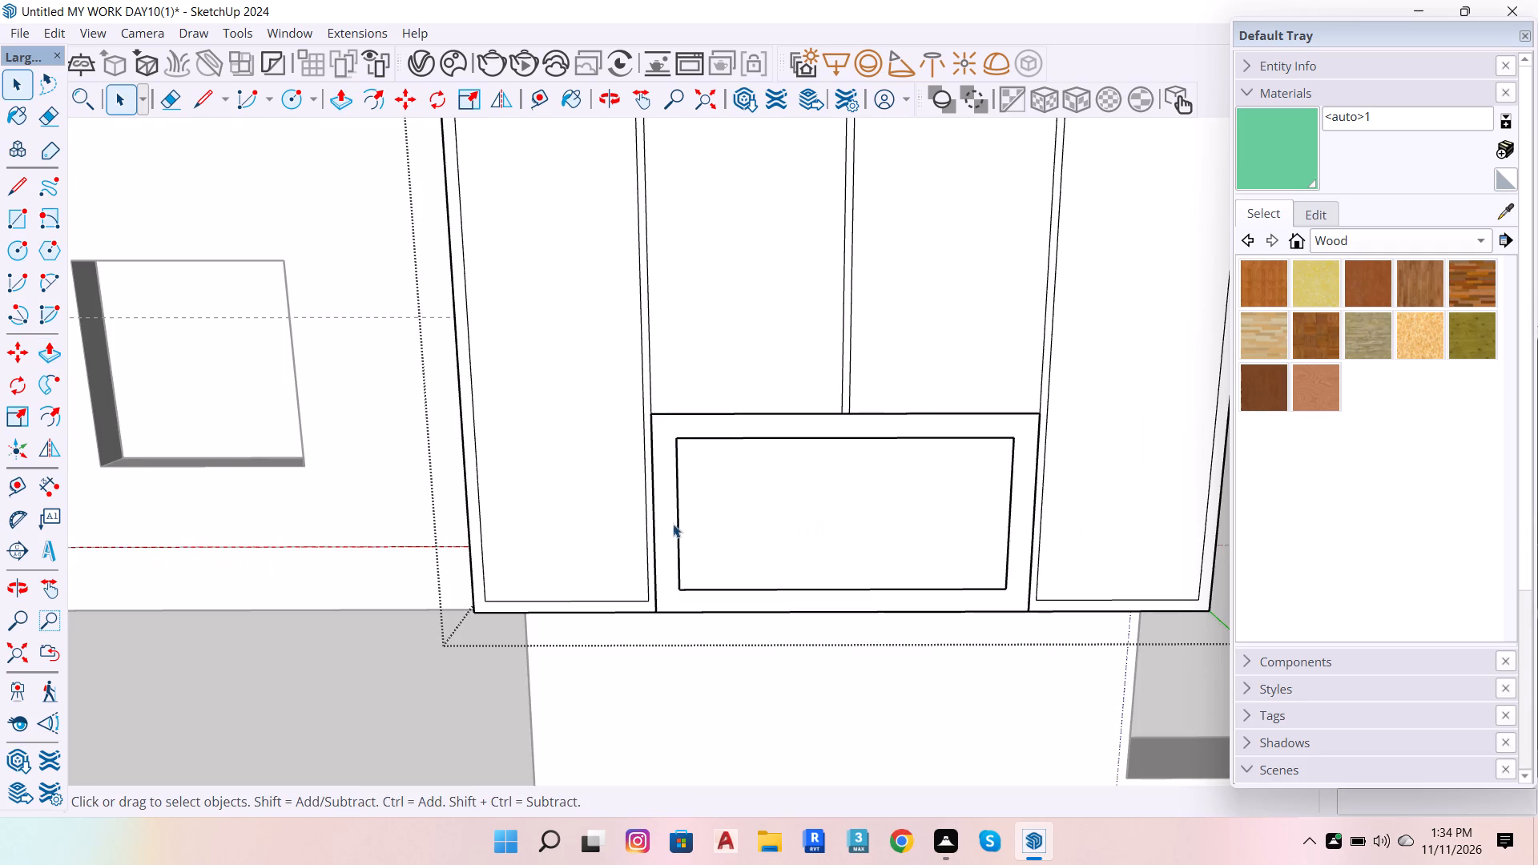
Undo the grouping of the frame around the central lower opening.
{"action": "key", "text": "ctrl+z"}
{"action": "key", "text": "ctrl+z"}
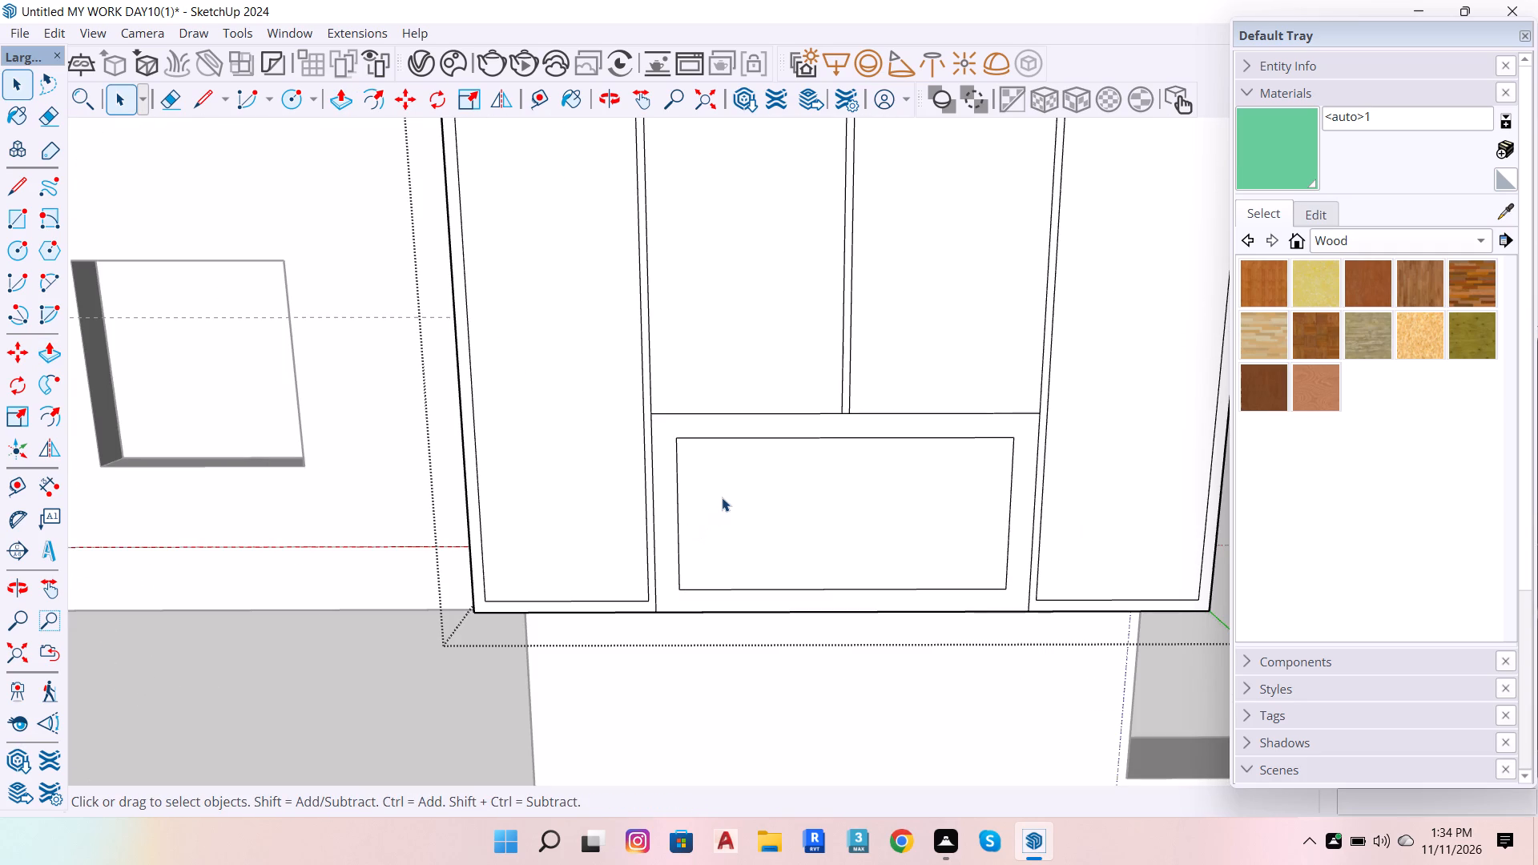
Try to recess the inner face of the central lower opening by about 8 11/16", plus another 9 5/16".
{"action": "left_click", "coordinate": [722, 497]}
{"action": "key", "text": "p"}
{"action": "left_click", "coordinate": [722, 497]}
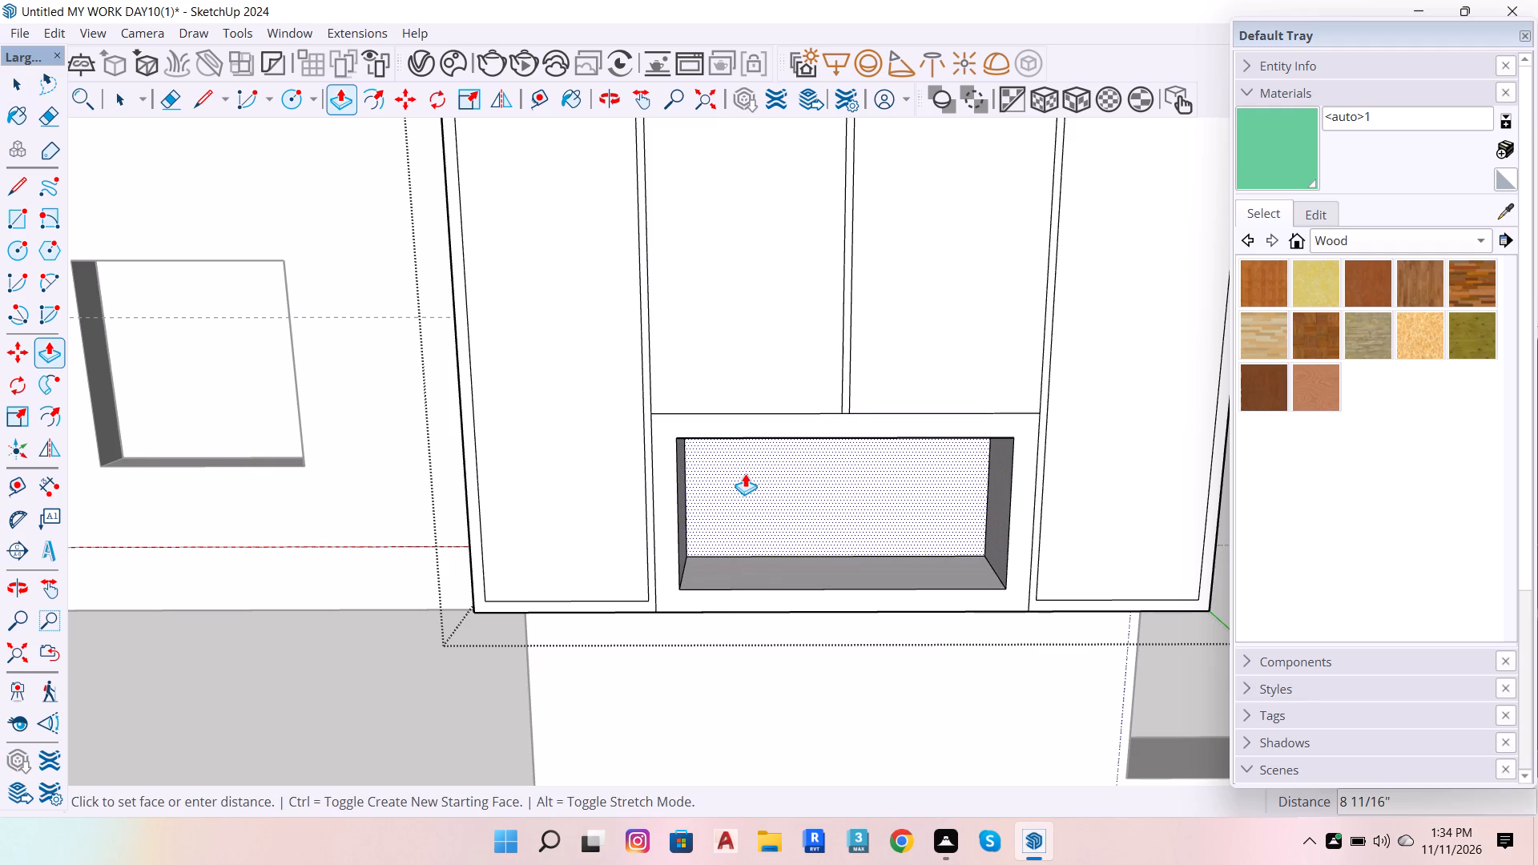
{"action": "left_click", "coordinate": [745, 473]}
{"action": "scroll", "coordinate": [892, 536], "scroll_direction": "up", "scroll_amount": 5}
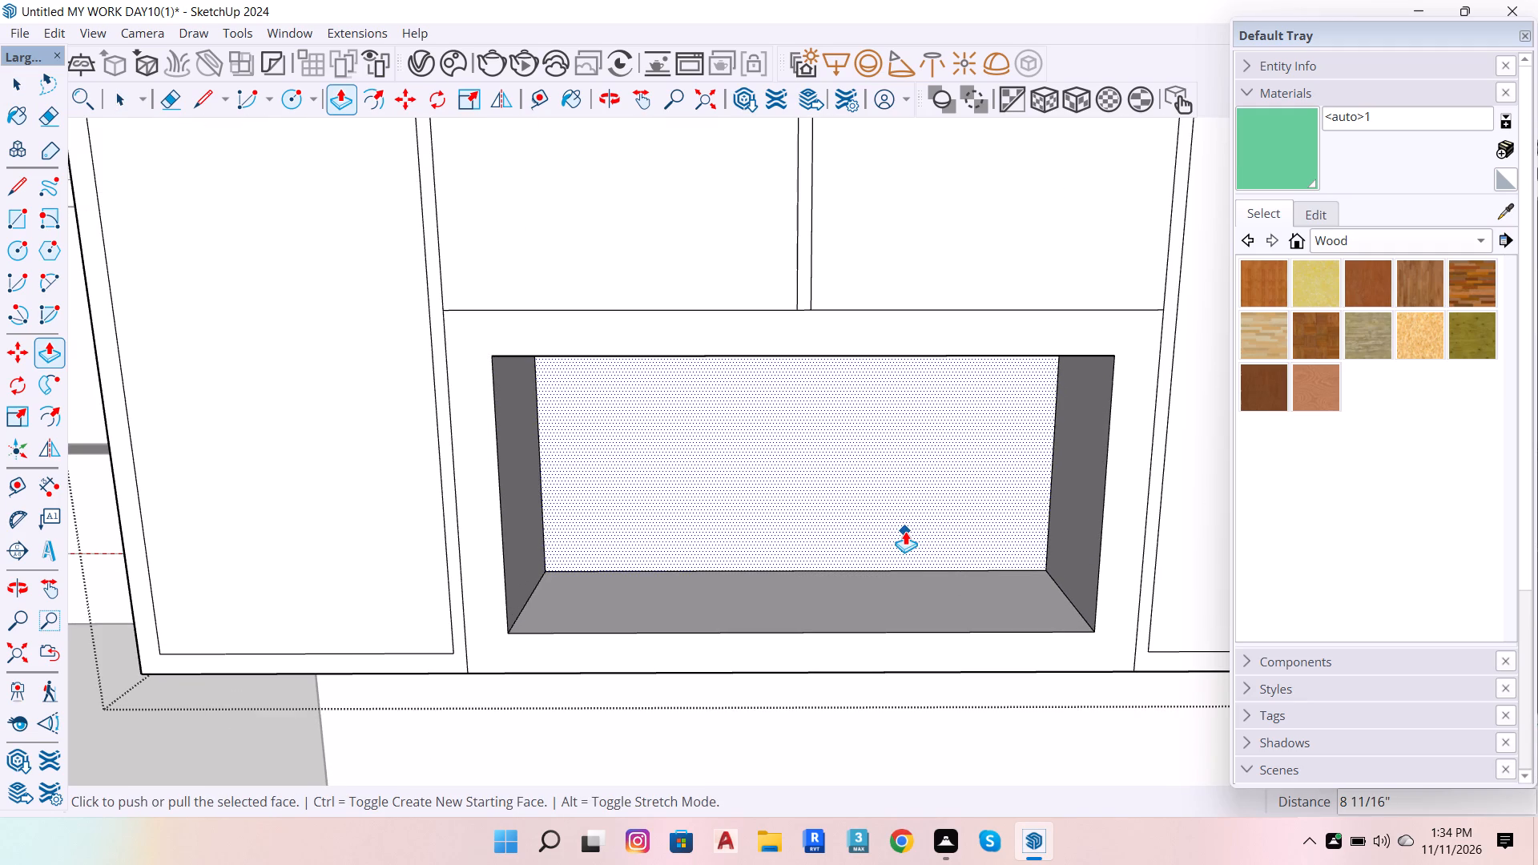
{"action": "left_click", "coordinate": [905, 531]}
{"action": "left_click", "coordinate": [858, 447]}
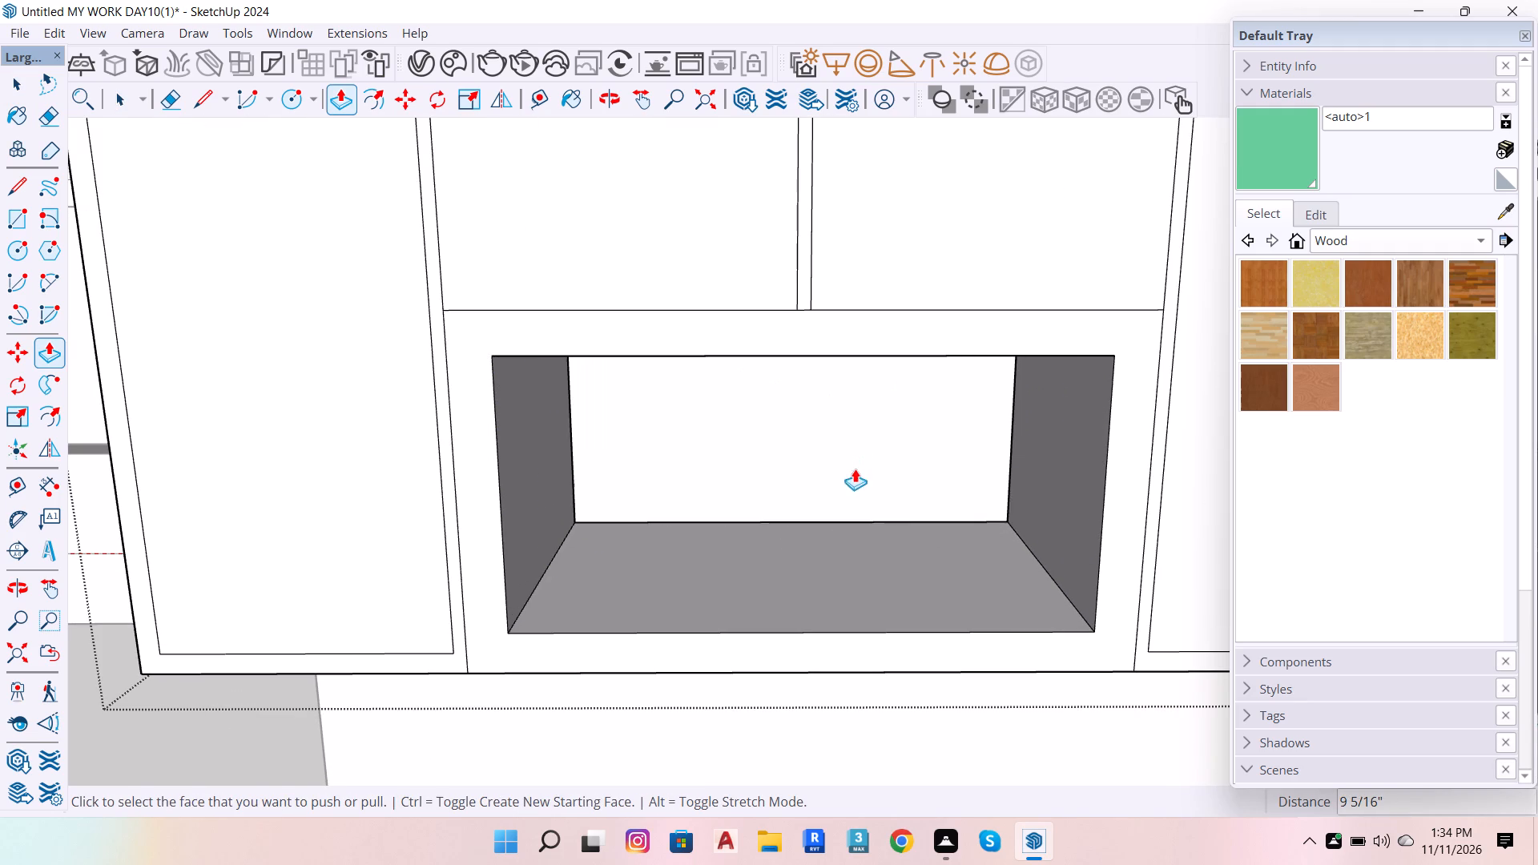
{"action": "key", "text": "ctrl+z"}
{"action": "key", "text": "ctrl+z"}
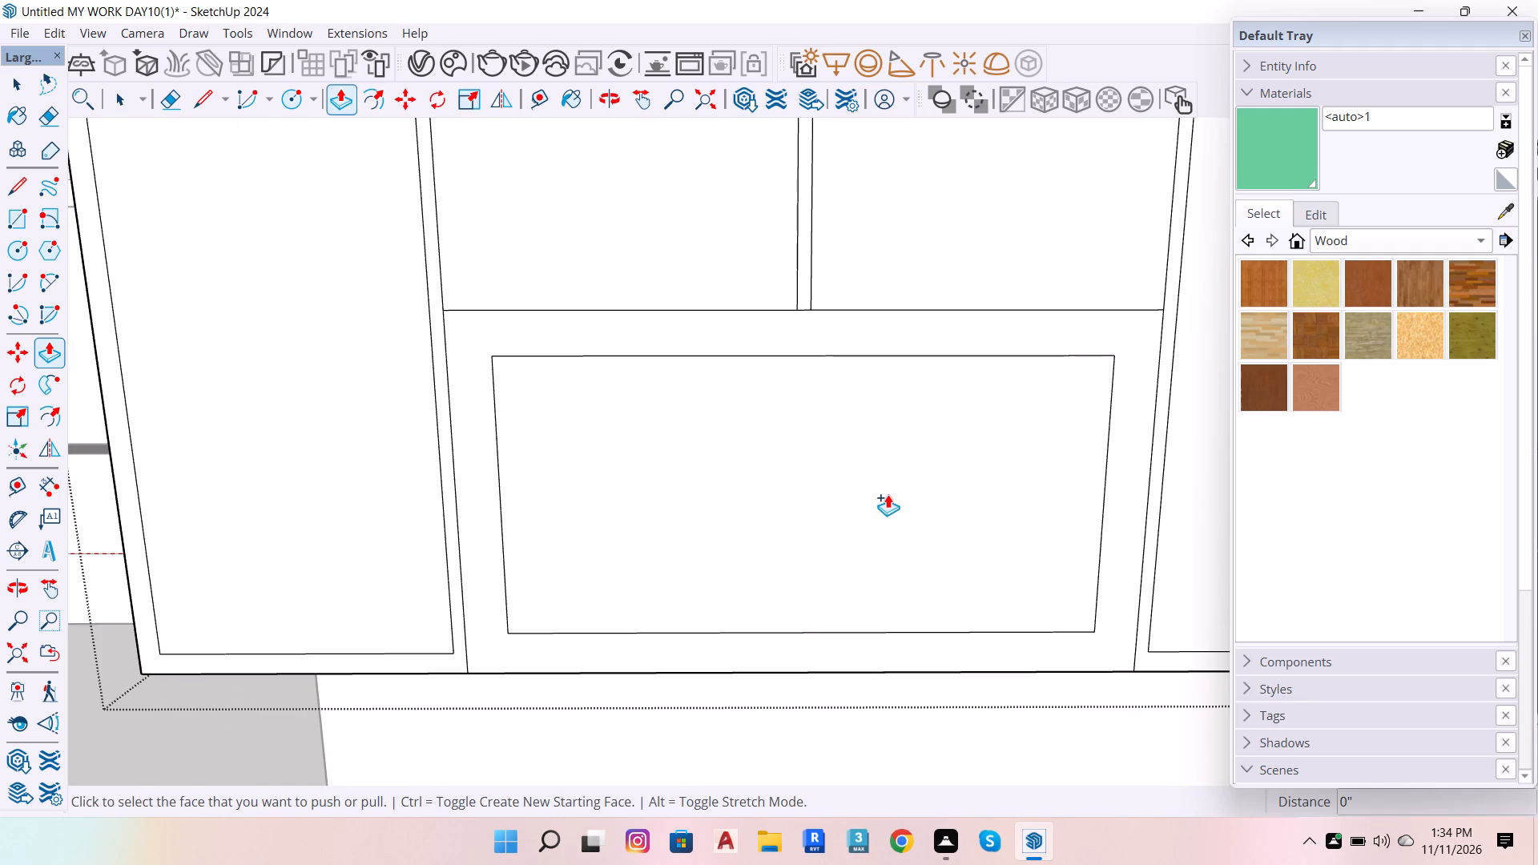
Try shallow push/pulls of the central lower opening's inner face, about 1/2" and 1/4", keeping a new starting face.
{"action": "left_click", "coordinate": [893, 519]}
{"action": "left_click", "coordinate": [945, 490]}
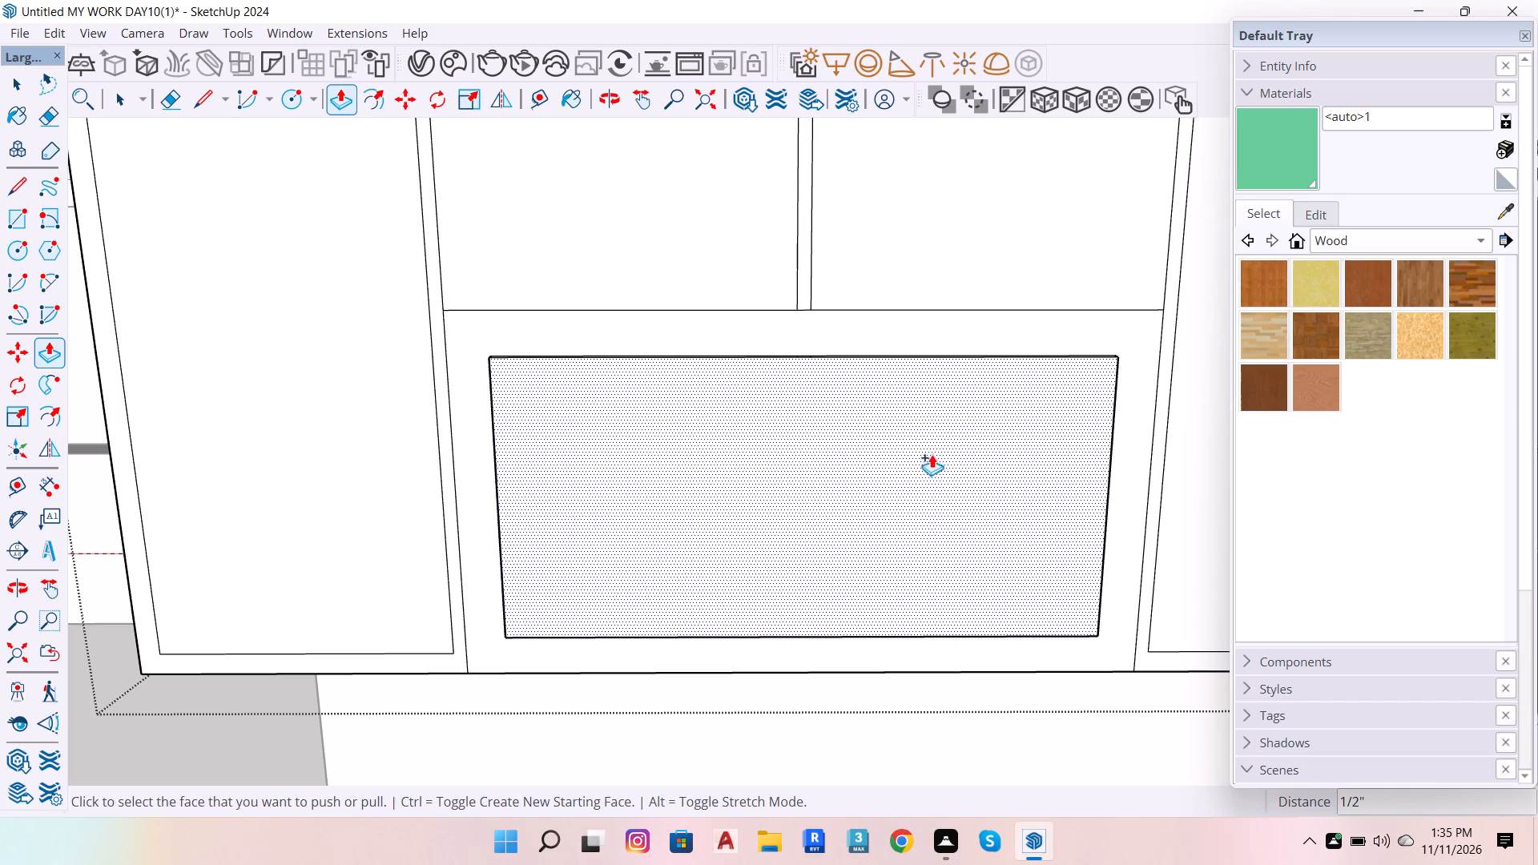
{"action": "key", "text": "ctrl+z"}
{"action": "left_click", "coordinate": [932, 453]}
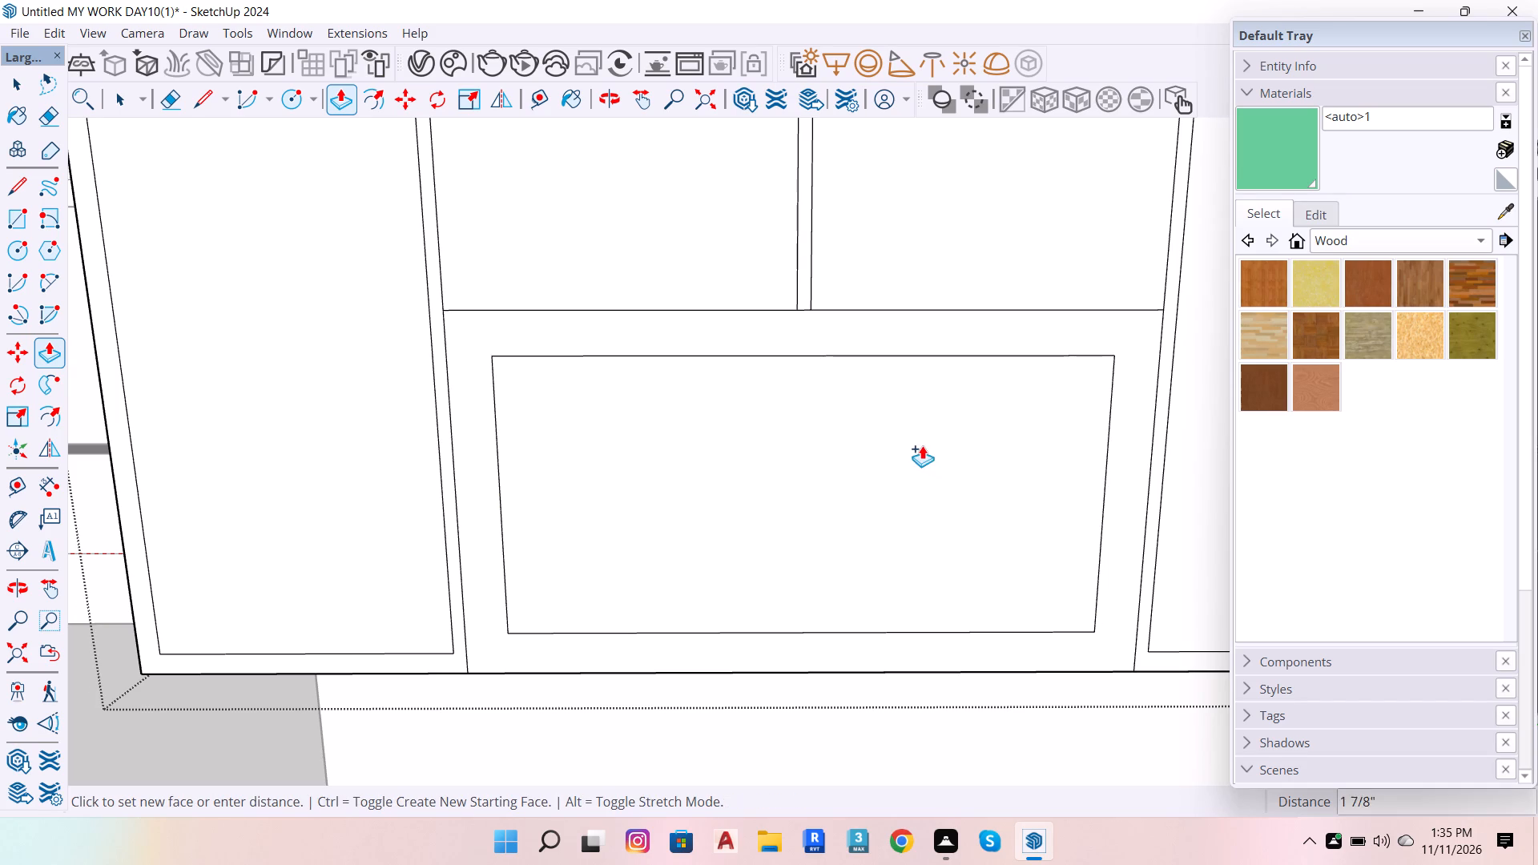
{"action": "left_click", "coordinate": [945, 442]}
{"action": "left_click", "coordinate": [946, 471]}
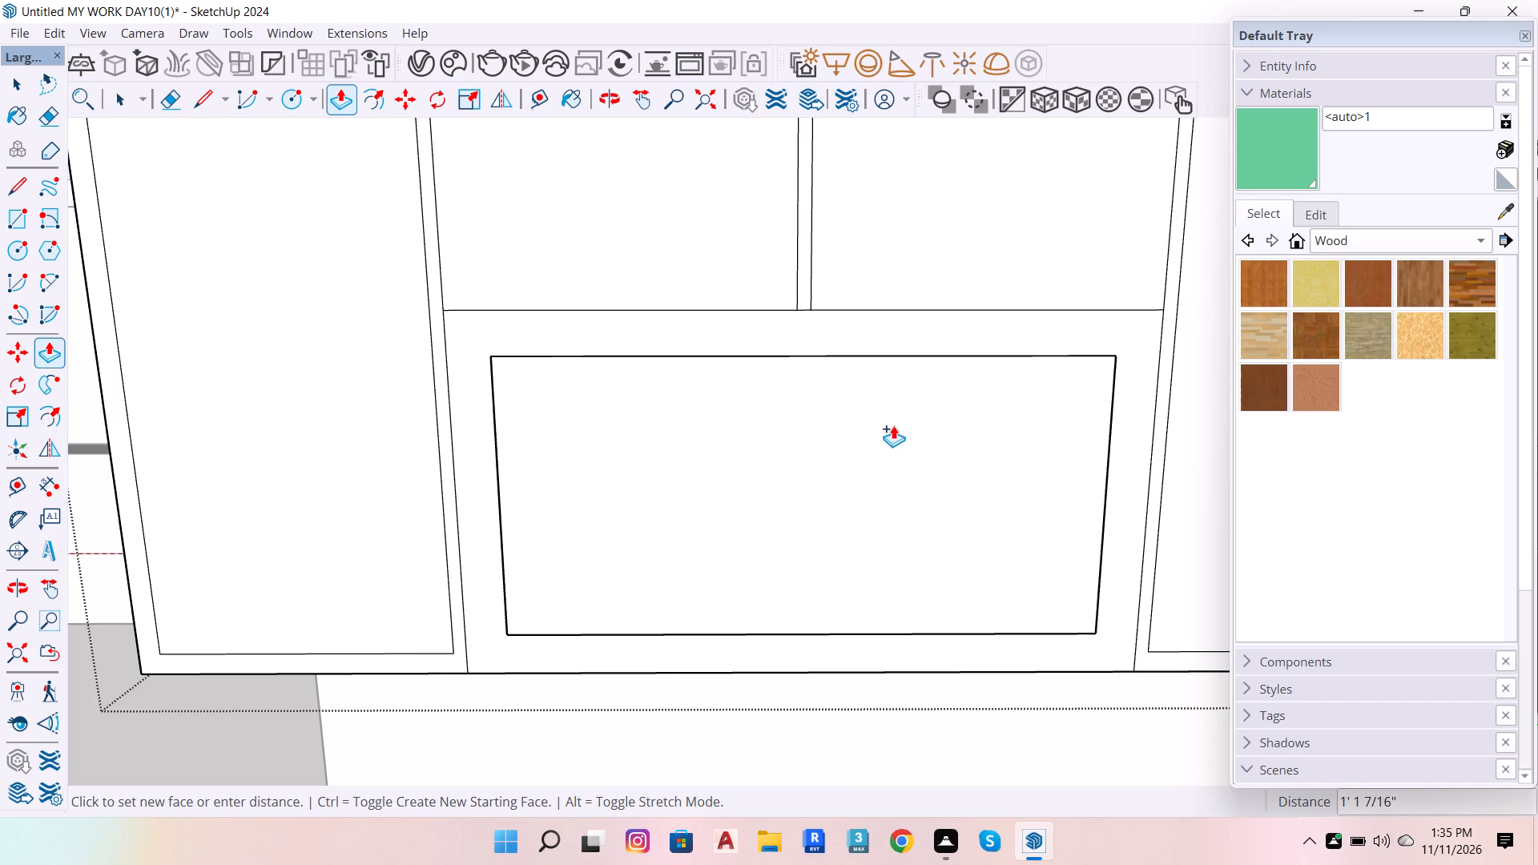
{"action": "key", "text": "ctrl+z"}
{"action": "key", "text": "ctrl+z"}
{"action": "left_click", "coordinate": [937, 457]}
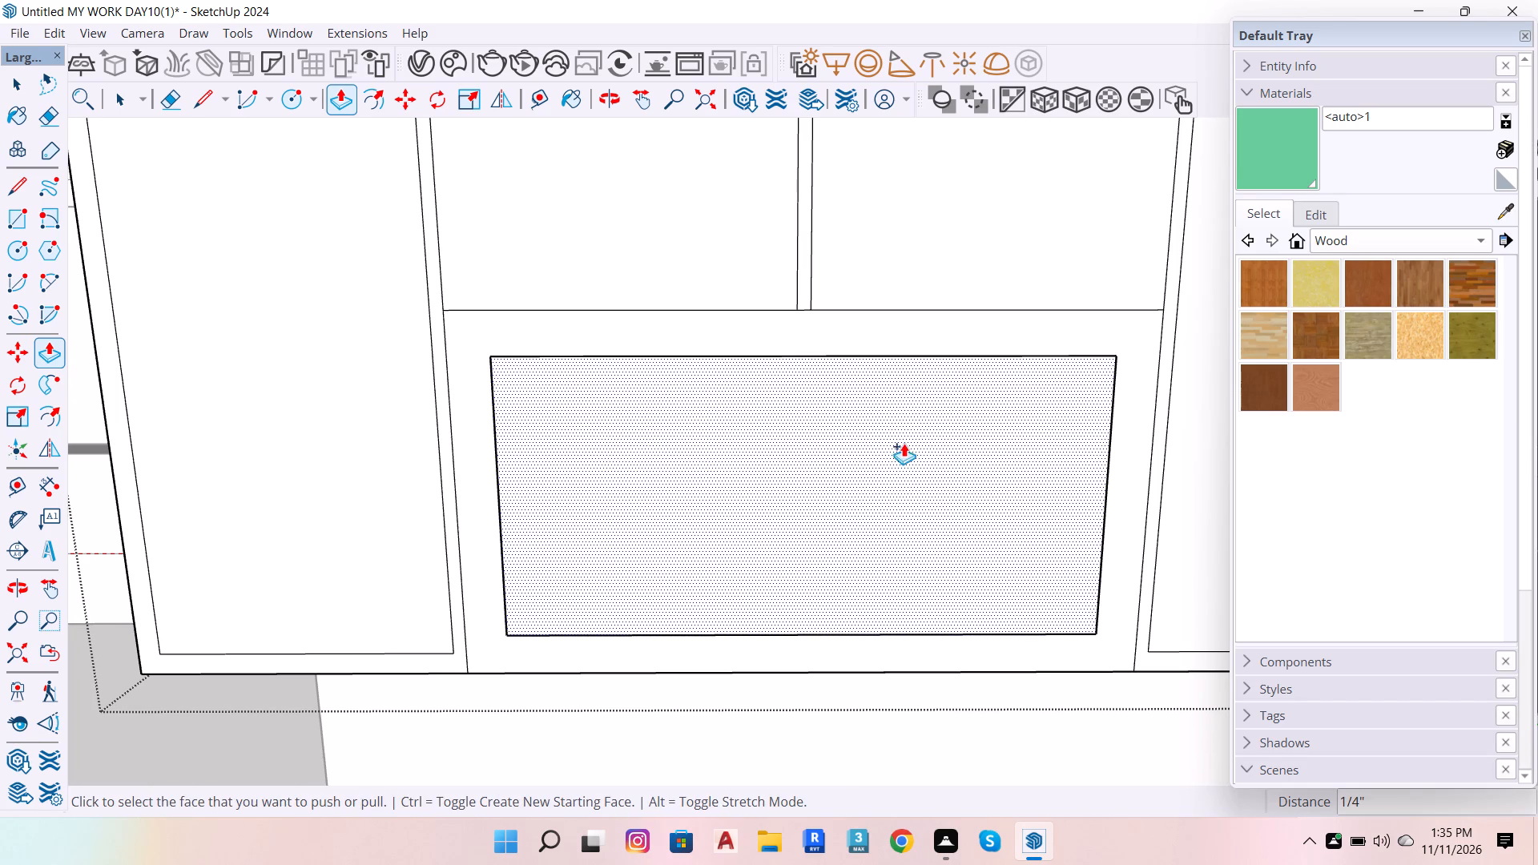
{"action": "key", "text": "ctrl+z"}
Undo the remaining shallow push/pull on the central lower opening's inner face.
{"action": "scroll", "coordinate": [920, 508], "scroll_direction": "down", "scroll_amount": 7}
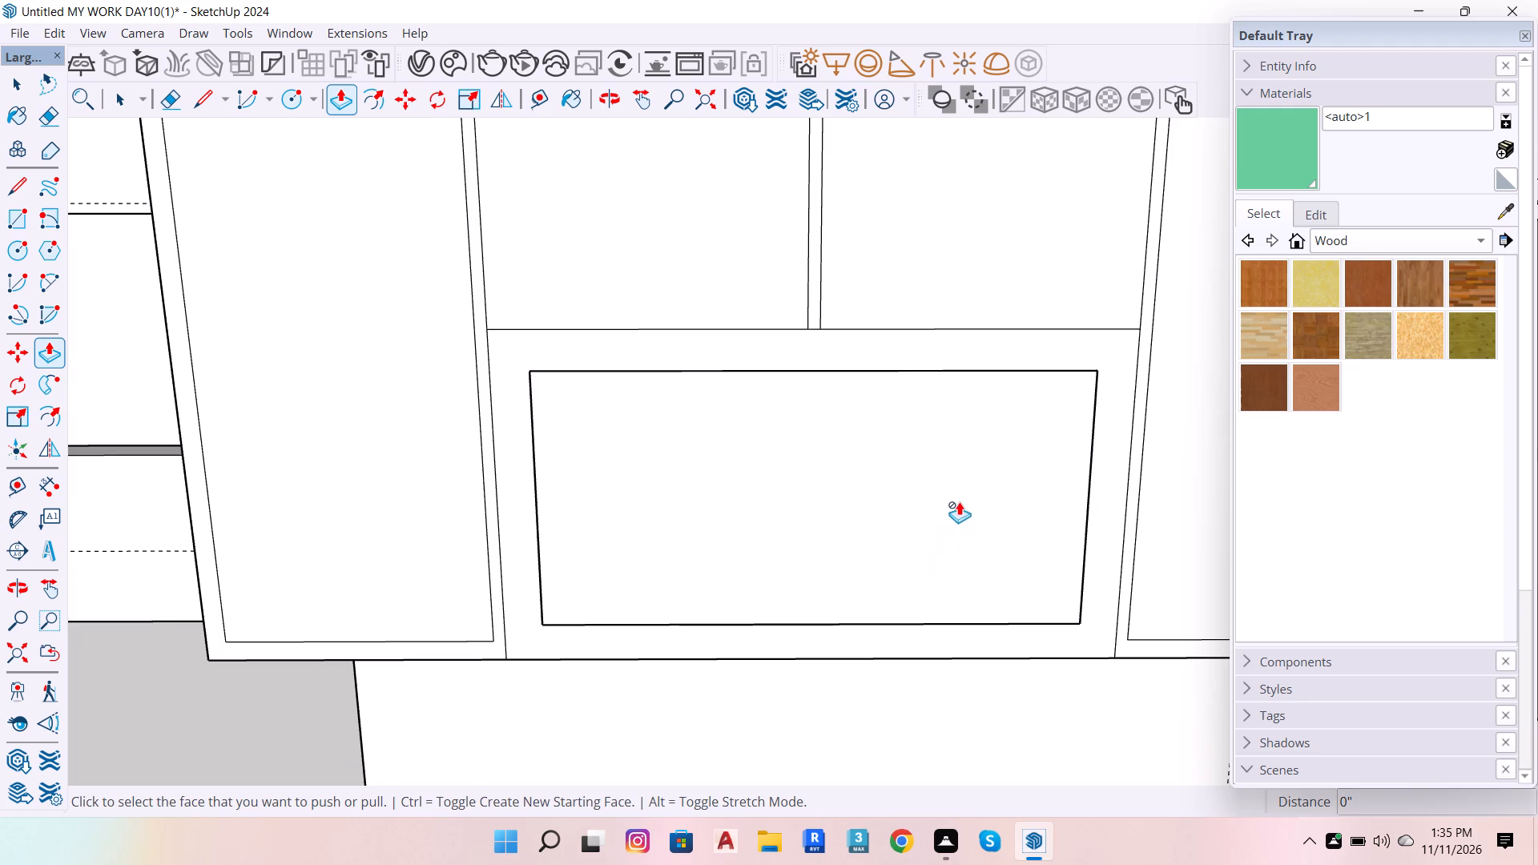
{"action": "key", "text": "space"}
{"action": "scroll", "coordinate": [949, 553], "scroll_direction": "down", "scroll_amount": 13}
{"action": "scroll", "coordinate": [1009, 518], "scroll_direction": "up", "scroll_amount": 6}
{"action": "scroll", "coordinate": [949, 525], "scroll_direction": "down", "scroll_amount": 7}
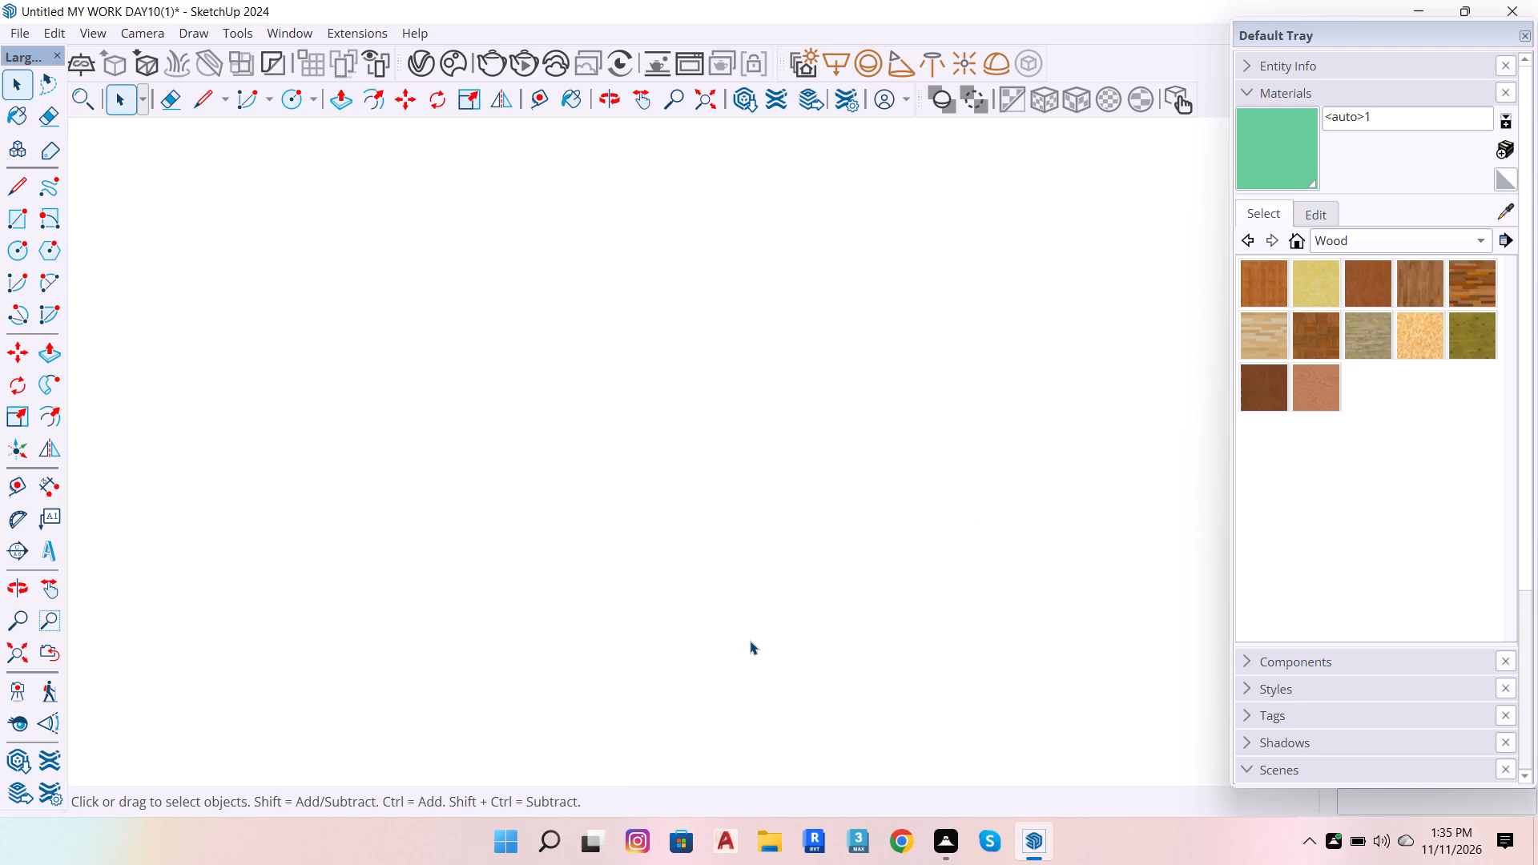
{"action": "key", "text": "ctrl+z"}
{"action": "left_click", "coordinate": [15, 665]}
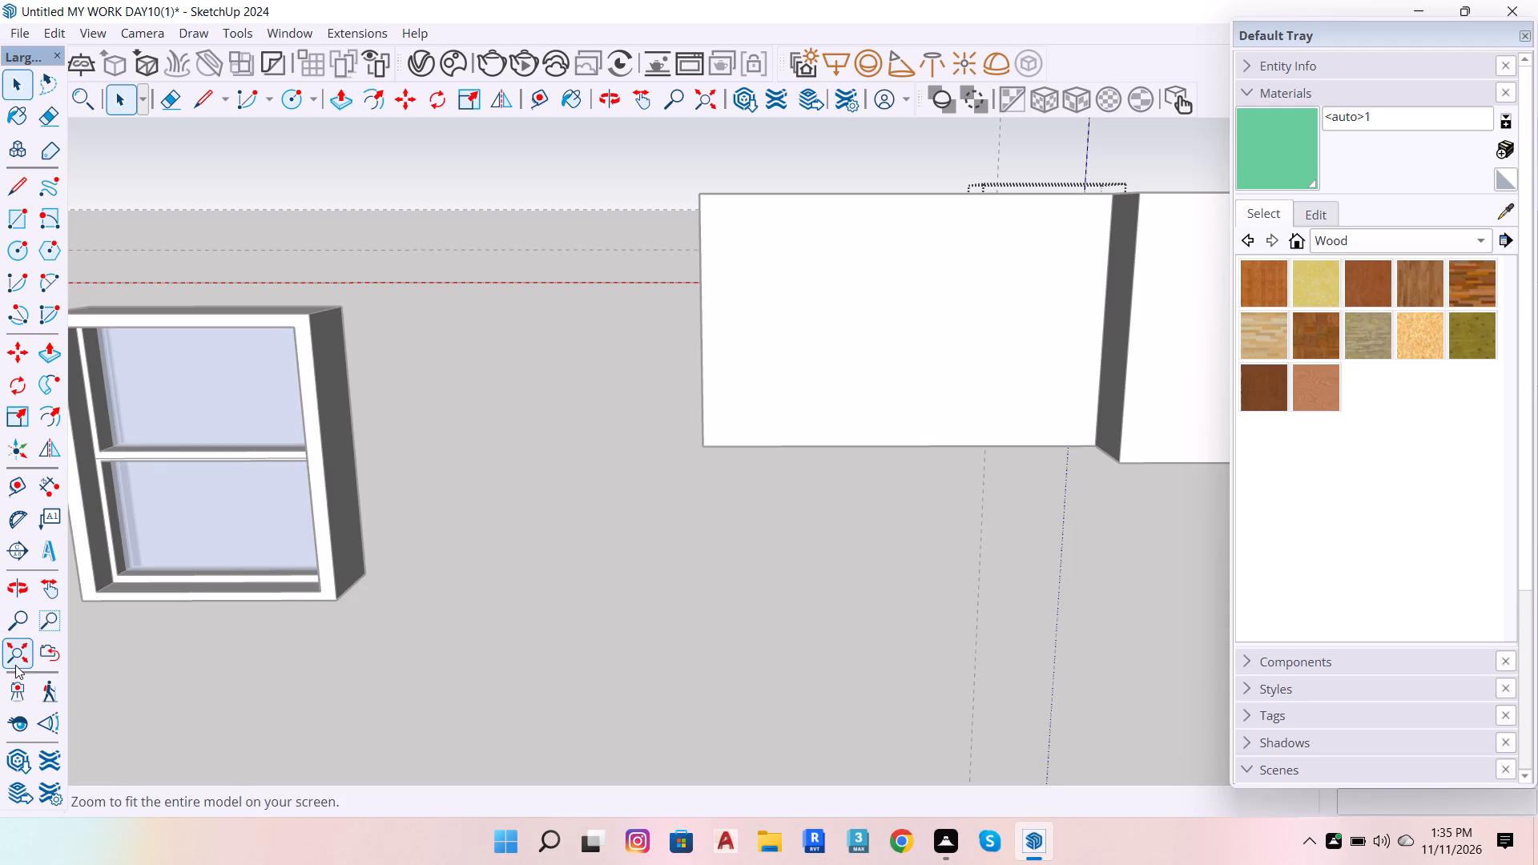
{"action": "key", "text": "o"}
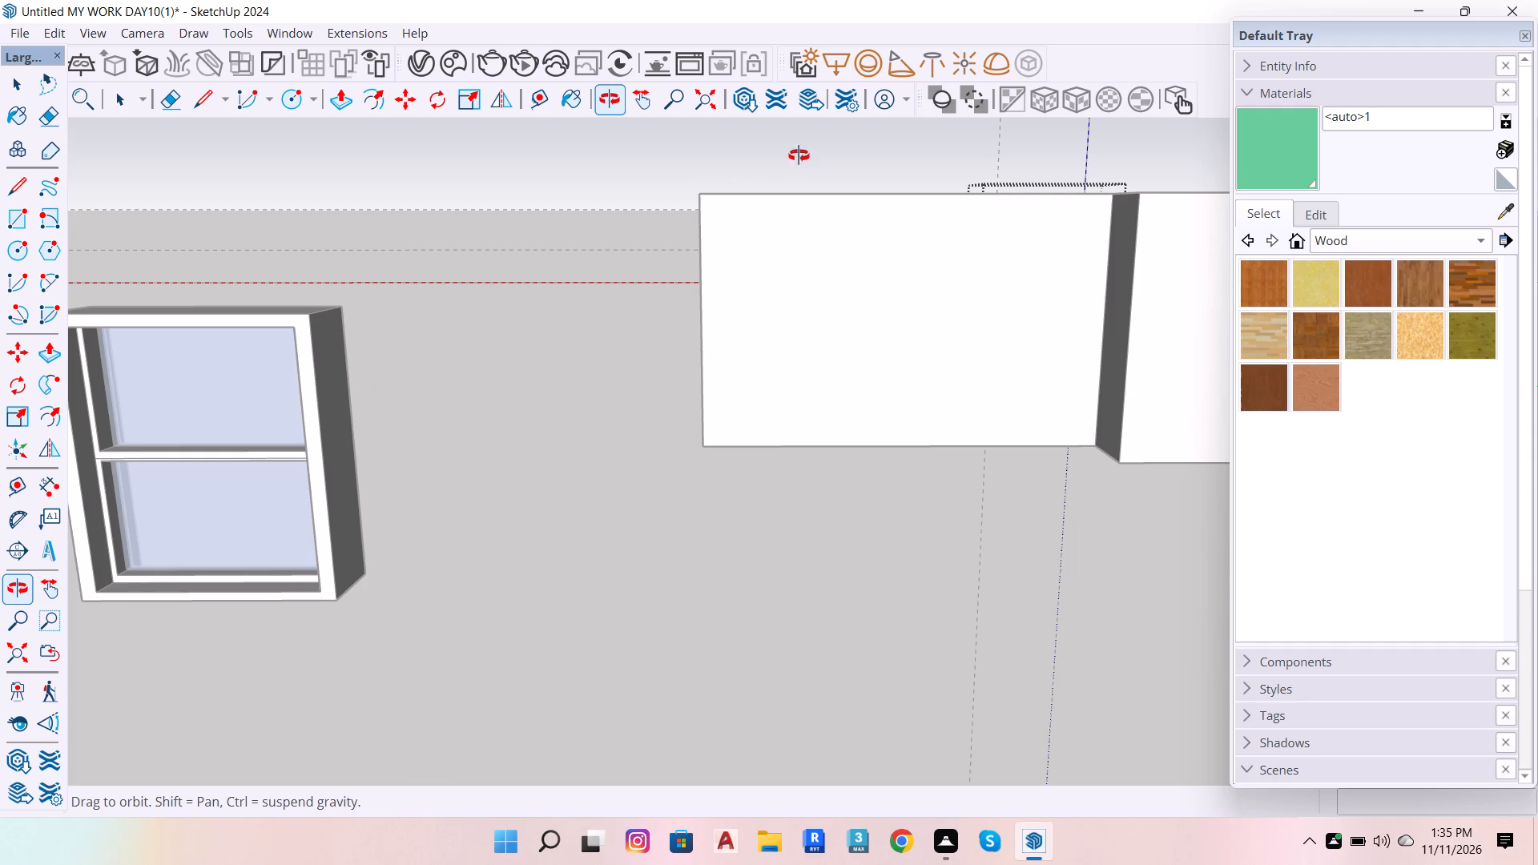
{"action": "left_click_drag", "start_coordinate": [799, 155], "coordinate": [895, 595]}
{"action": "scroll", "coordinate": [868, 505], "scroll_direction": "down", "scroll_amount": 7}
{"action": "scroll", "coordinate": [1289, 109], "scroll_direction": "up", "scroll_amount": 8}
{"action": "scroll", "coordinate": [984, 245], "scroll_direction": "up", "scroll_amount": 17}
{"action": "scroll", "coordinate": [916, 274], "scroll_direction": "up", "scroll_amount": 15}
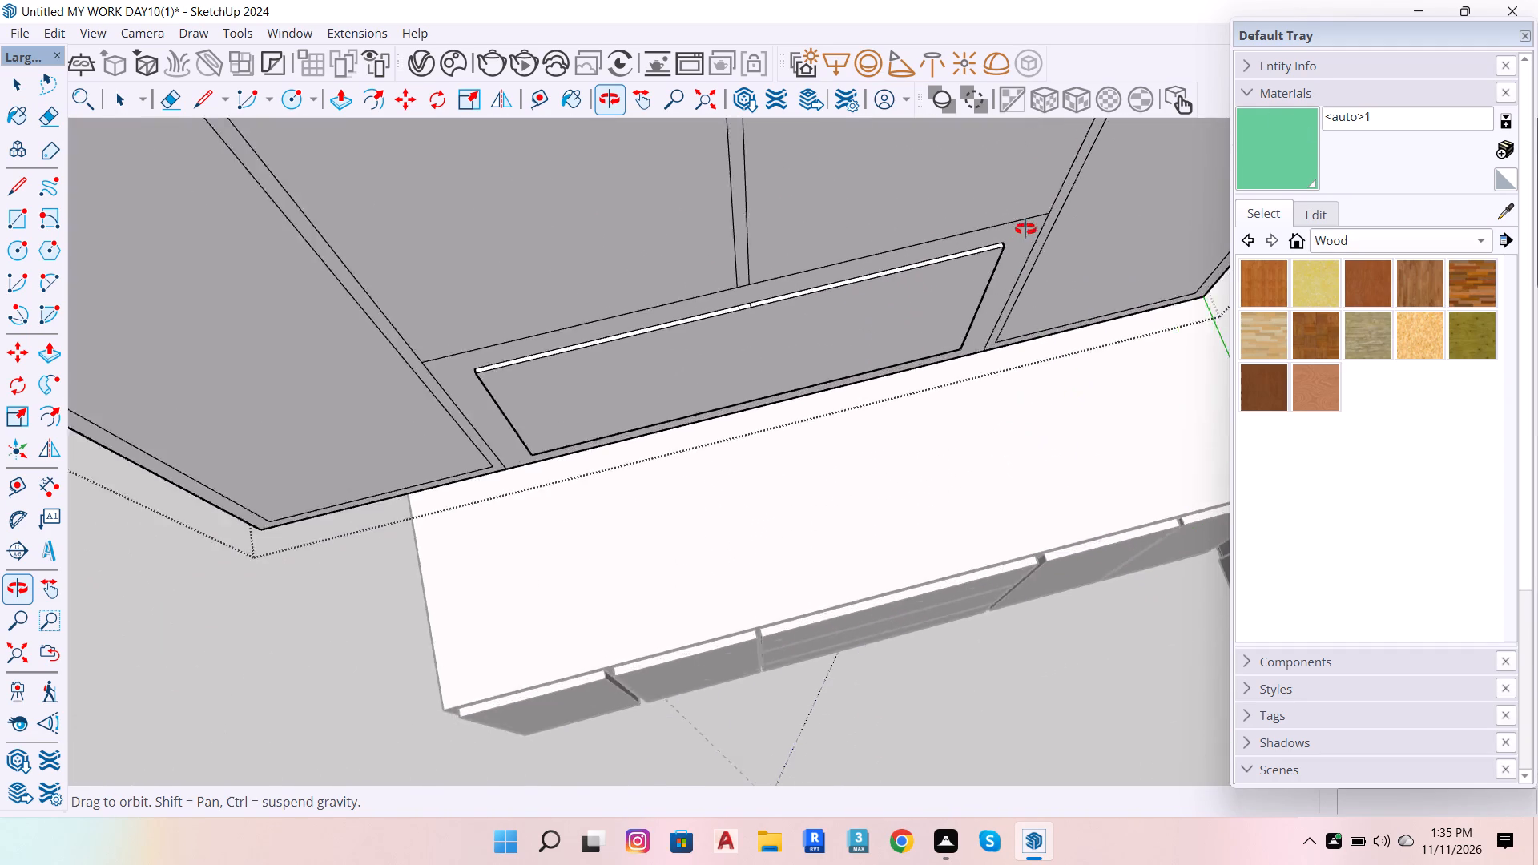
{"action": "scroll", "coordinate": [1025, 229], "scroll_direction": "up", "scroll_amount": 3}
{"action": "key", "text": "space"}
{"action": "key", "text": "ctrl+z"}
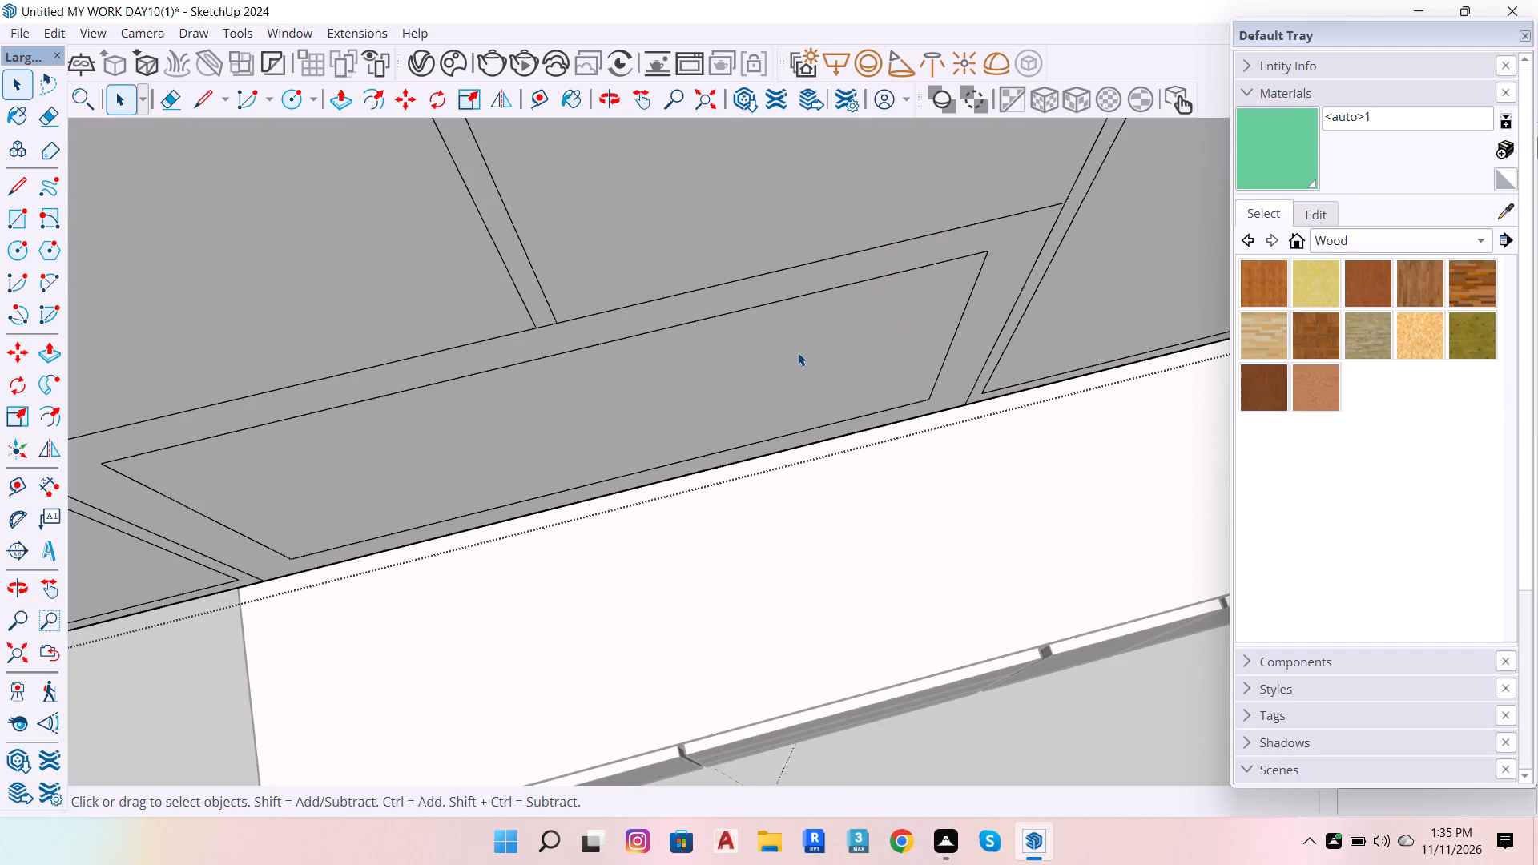
Push/pull the inner face of the wall cabinet's central lower opening inward by 1'4".
{"action": "left_click", "coordinate": [797, 364]}
{"action": "scroll", "coordinate": [657, 108], "scroll_direction": "down", "scroll_amount": 7}
{"action": "scroll", "coordinate": [855, 230], "scroll_direction": "down", "scroll_amount": 5}
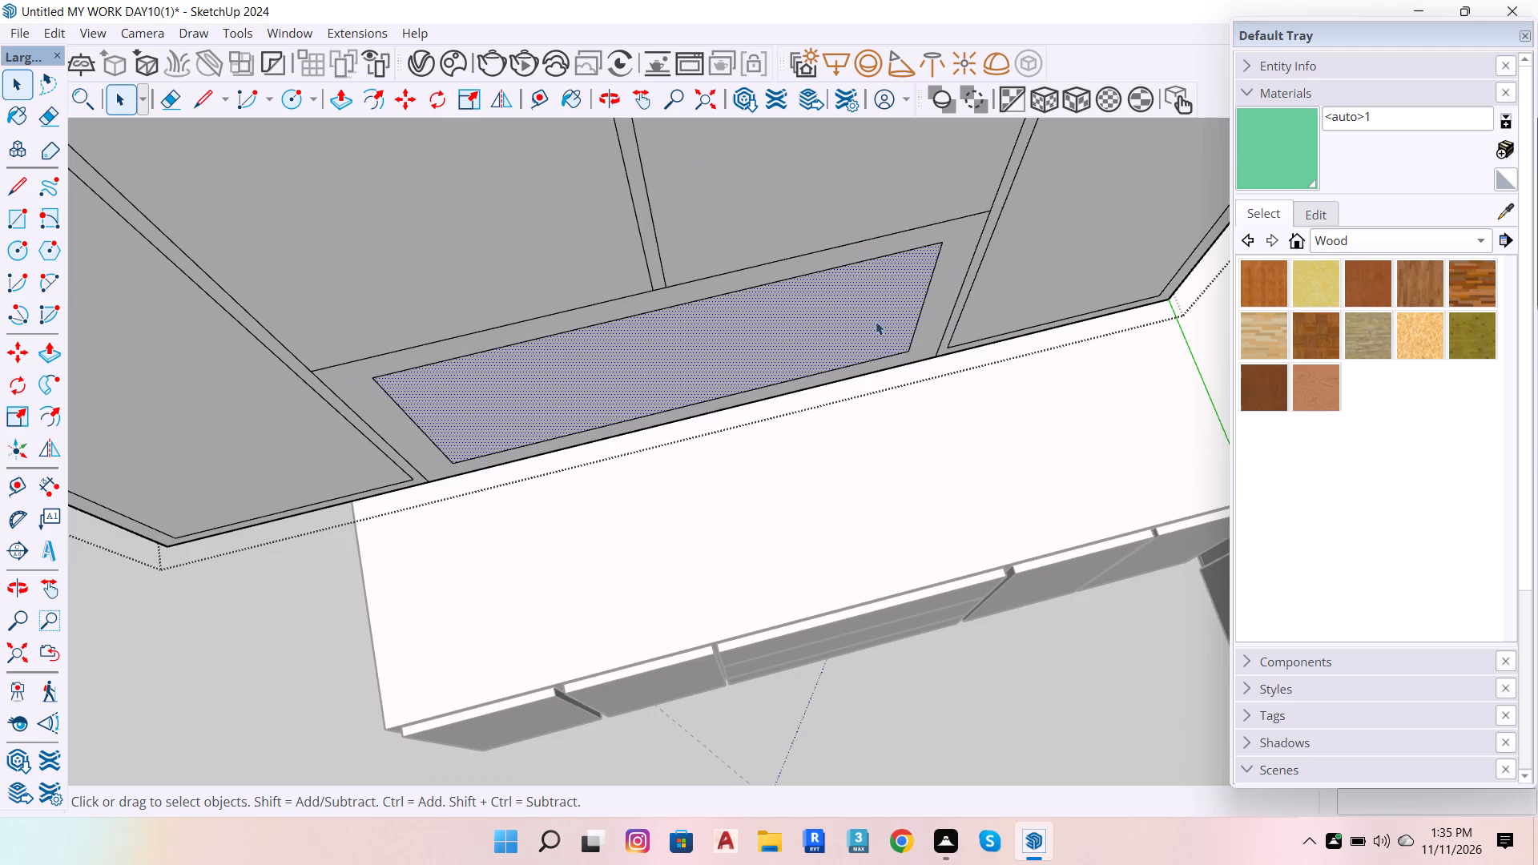
{"action": "scroll", "coordinate": [884, 375], "scroll_direction": "up", "scroll_amount": 2}
{"action": "key", "text": "p"}
{"action": "left_click", "coordinate": [846, 299]}
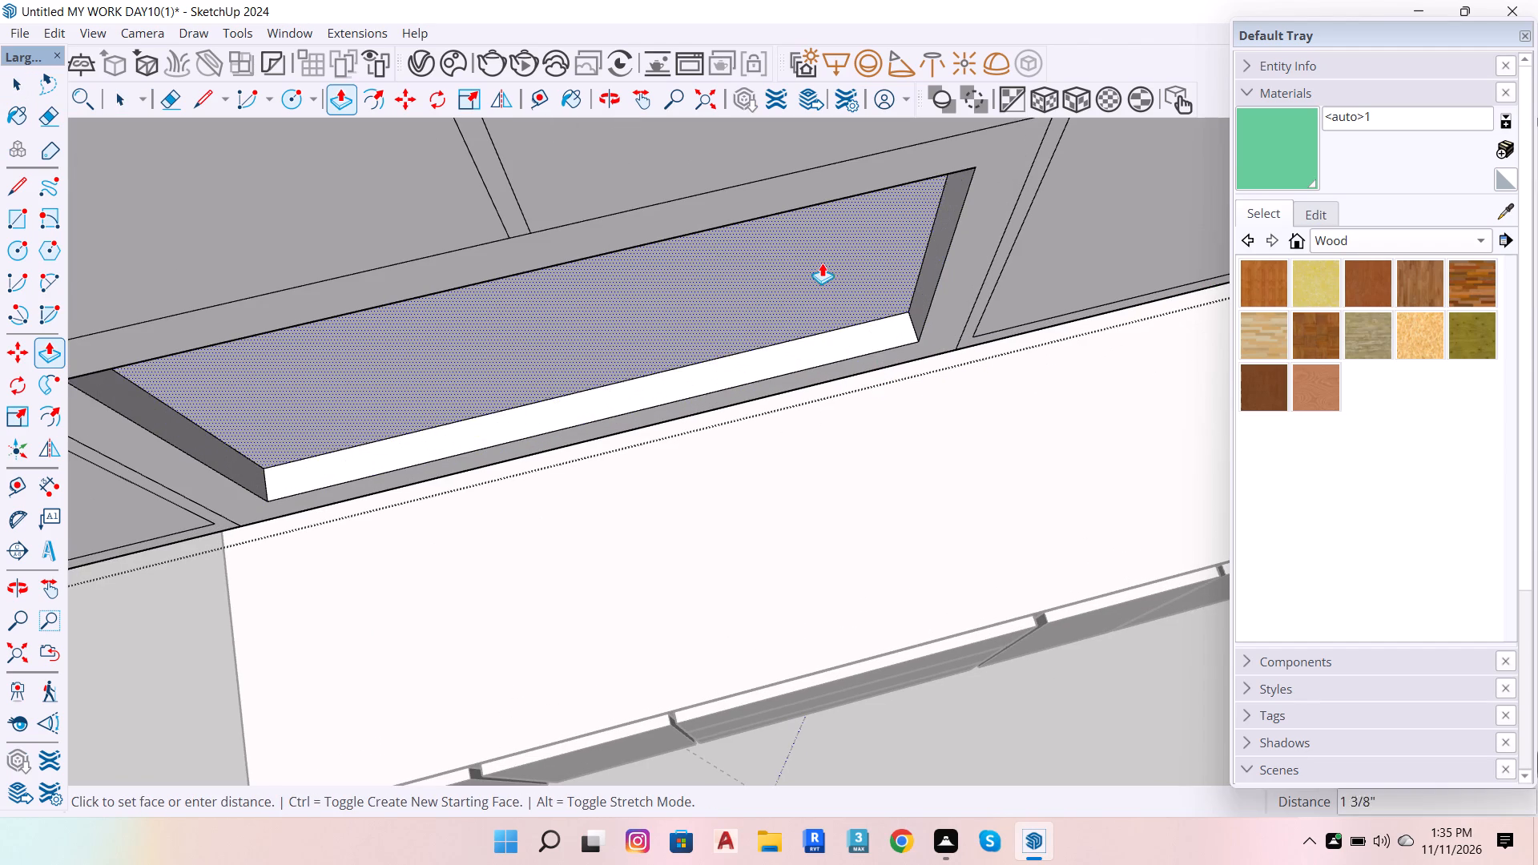
{"action": "type", "text": "1'4"}
{"action": "key", "text": "Return"}
{"action": "key", "text": "space"}
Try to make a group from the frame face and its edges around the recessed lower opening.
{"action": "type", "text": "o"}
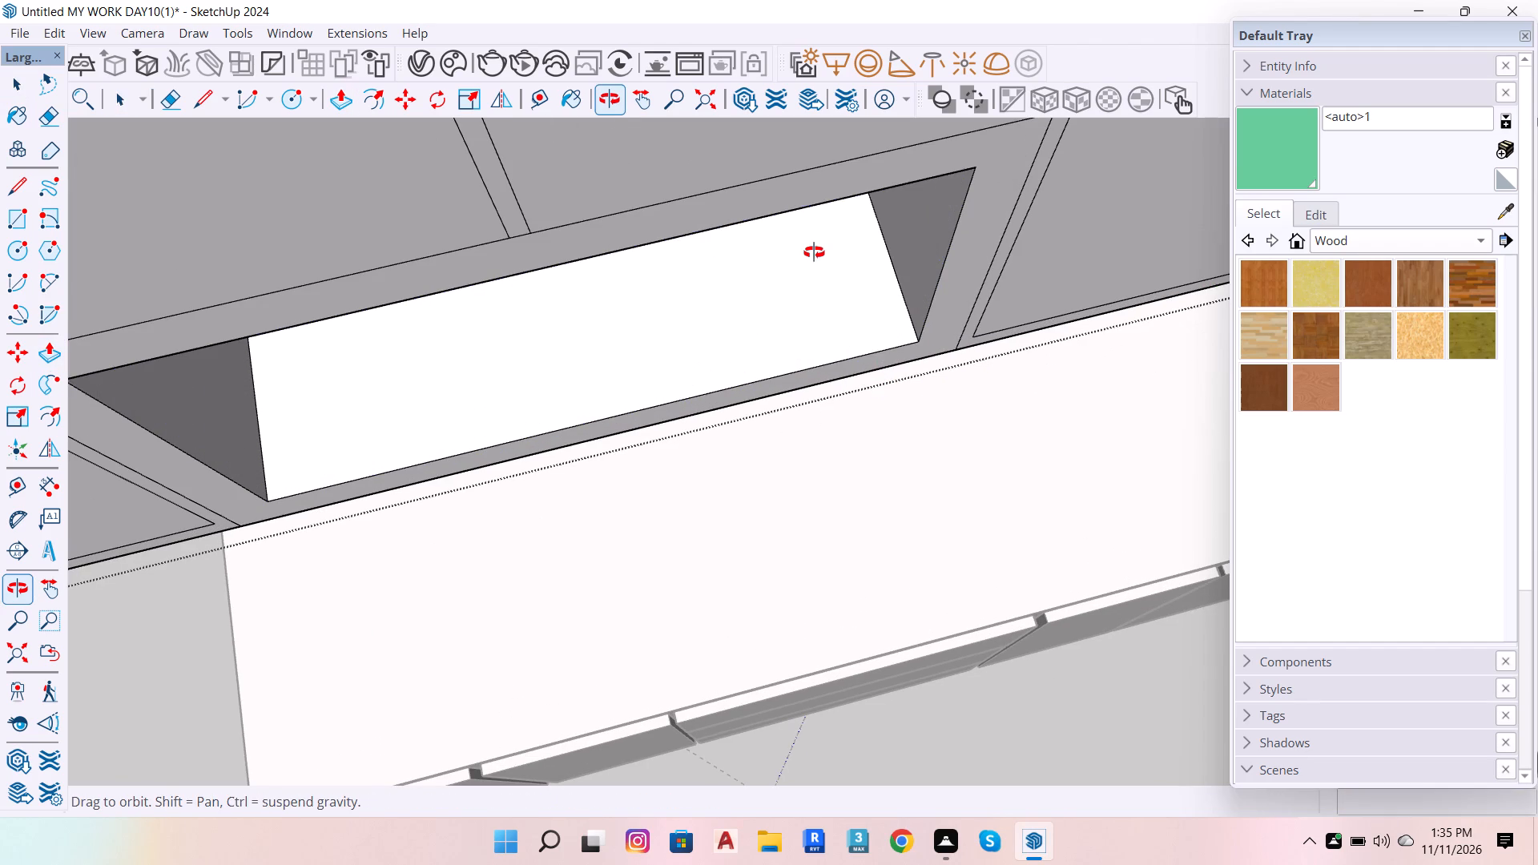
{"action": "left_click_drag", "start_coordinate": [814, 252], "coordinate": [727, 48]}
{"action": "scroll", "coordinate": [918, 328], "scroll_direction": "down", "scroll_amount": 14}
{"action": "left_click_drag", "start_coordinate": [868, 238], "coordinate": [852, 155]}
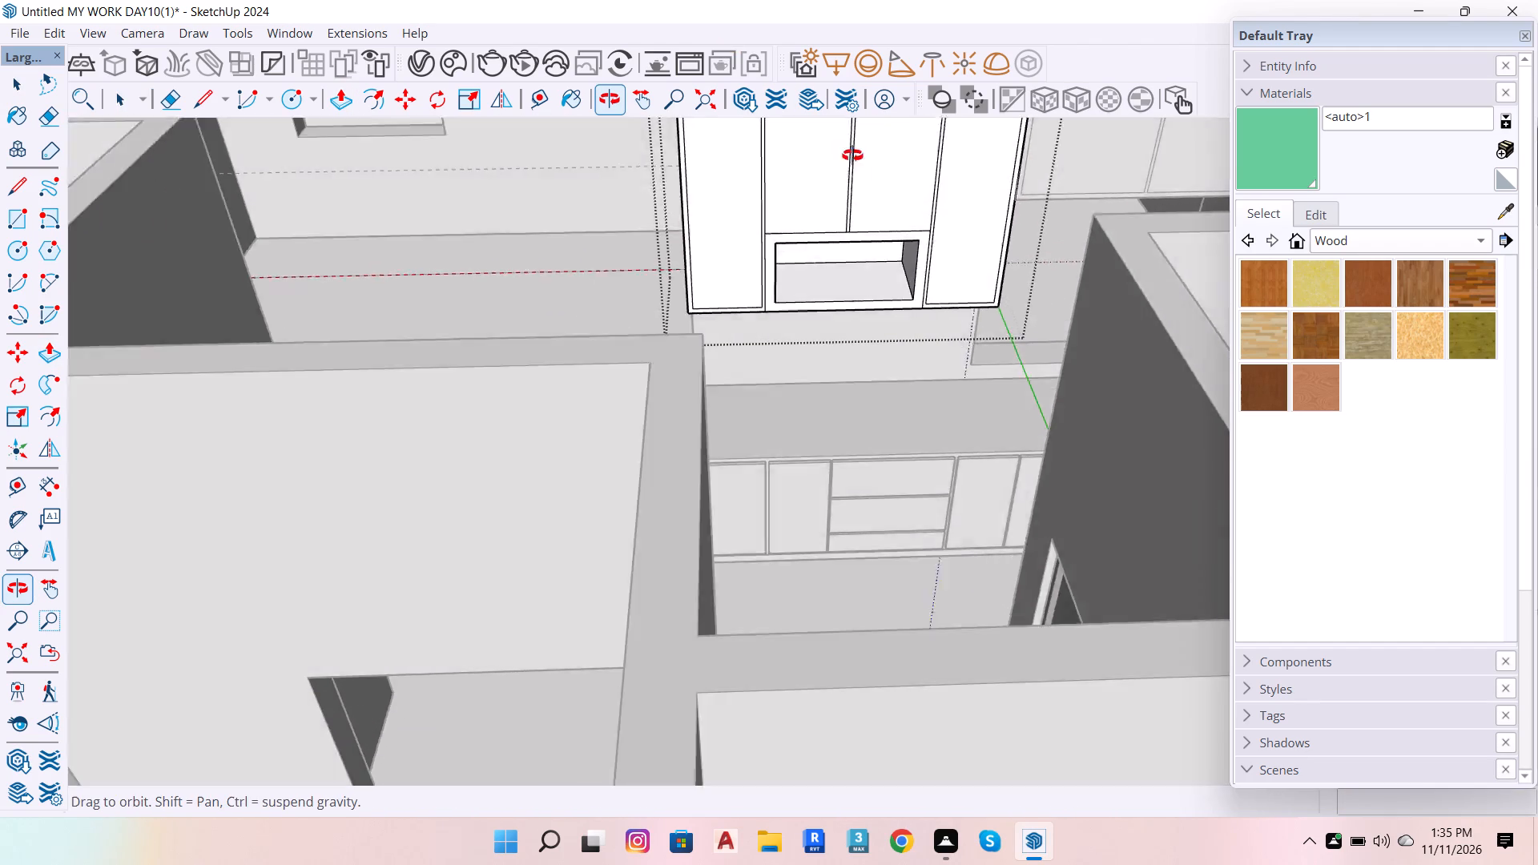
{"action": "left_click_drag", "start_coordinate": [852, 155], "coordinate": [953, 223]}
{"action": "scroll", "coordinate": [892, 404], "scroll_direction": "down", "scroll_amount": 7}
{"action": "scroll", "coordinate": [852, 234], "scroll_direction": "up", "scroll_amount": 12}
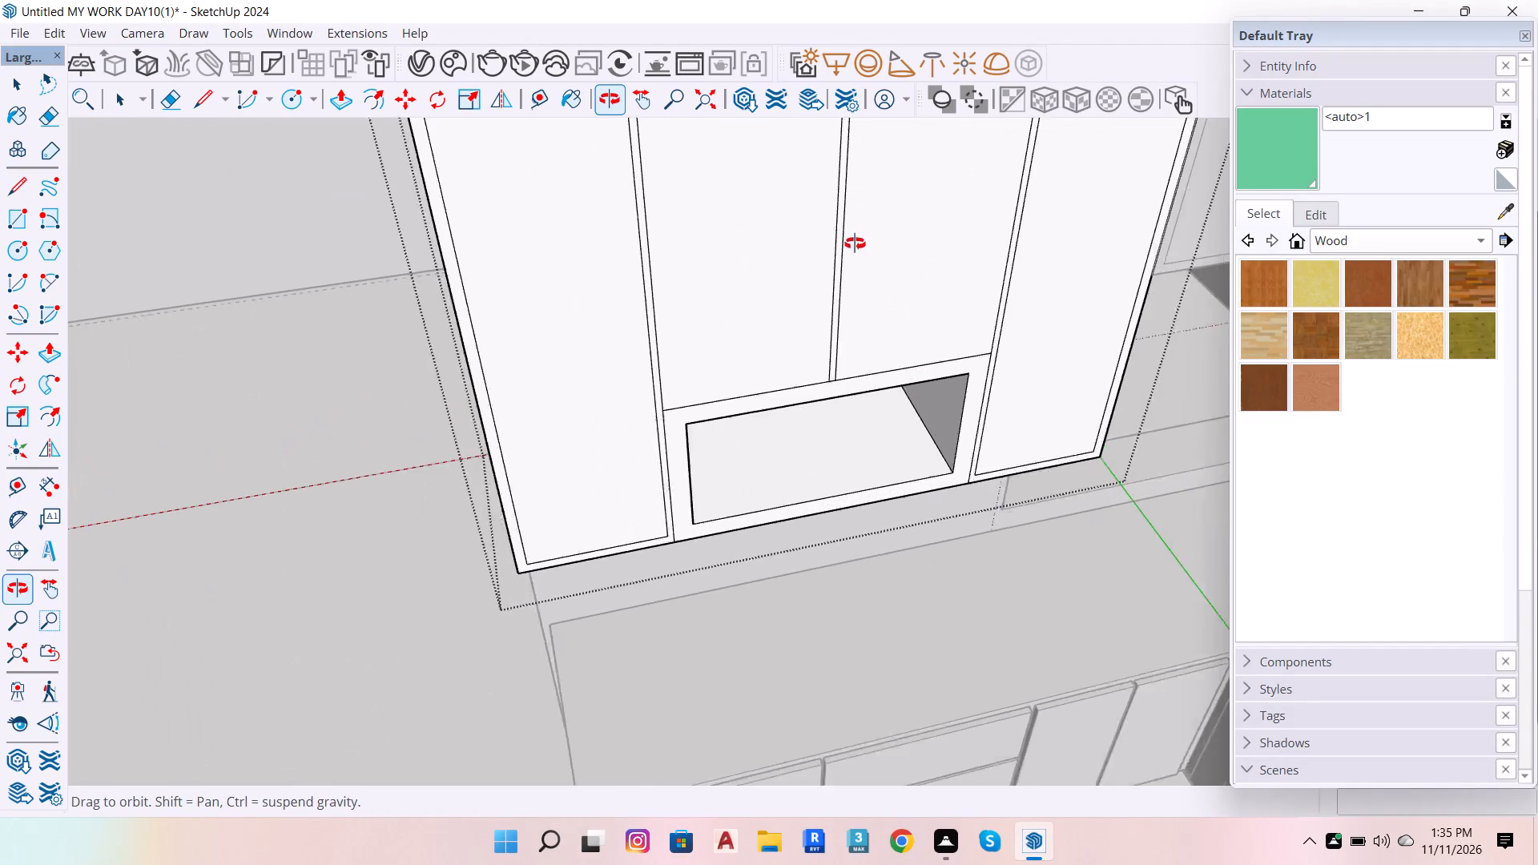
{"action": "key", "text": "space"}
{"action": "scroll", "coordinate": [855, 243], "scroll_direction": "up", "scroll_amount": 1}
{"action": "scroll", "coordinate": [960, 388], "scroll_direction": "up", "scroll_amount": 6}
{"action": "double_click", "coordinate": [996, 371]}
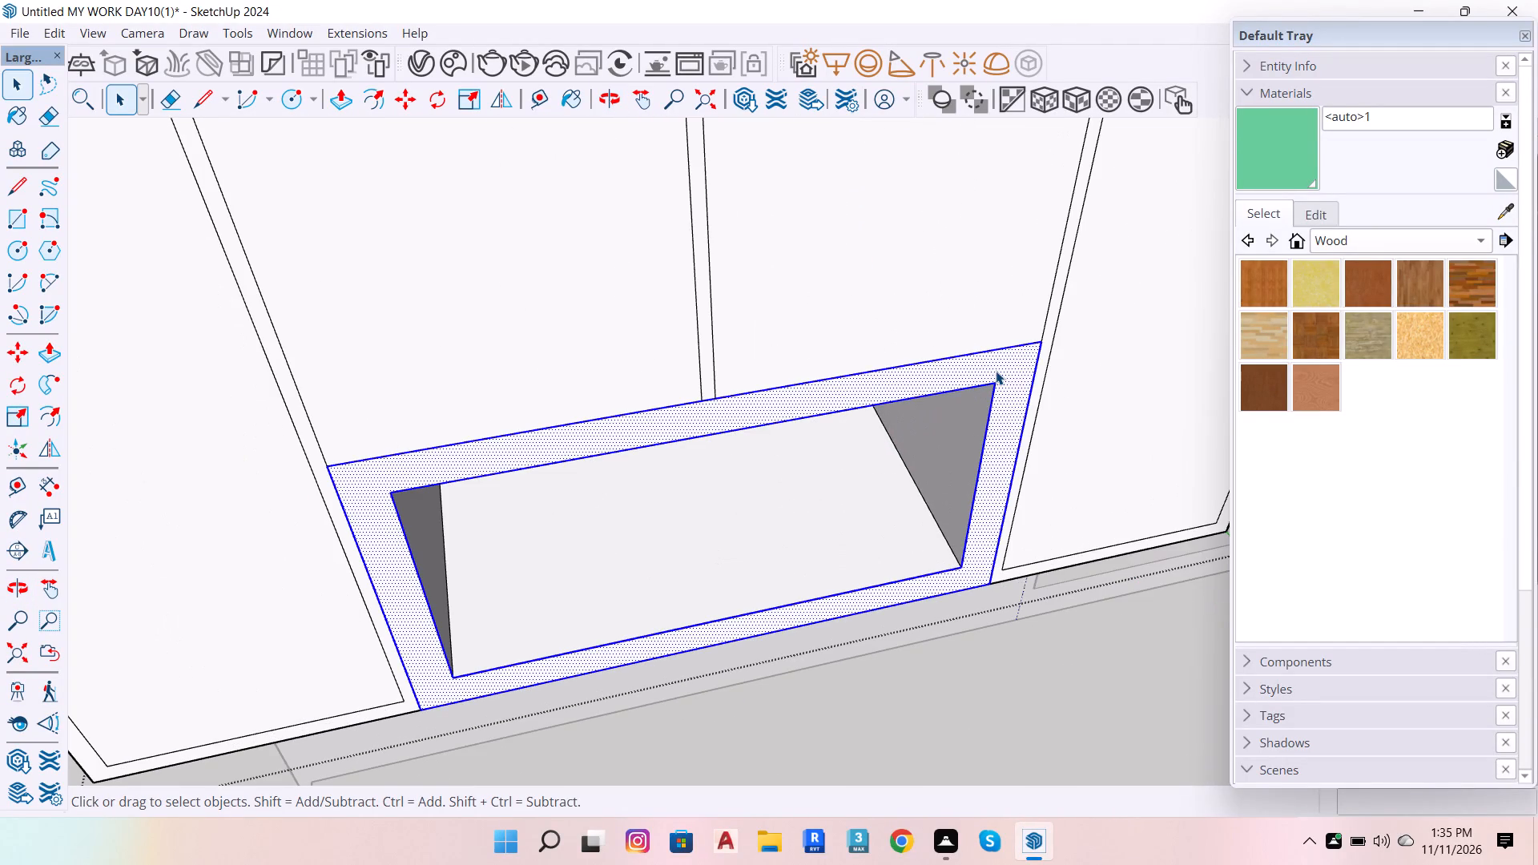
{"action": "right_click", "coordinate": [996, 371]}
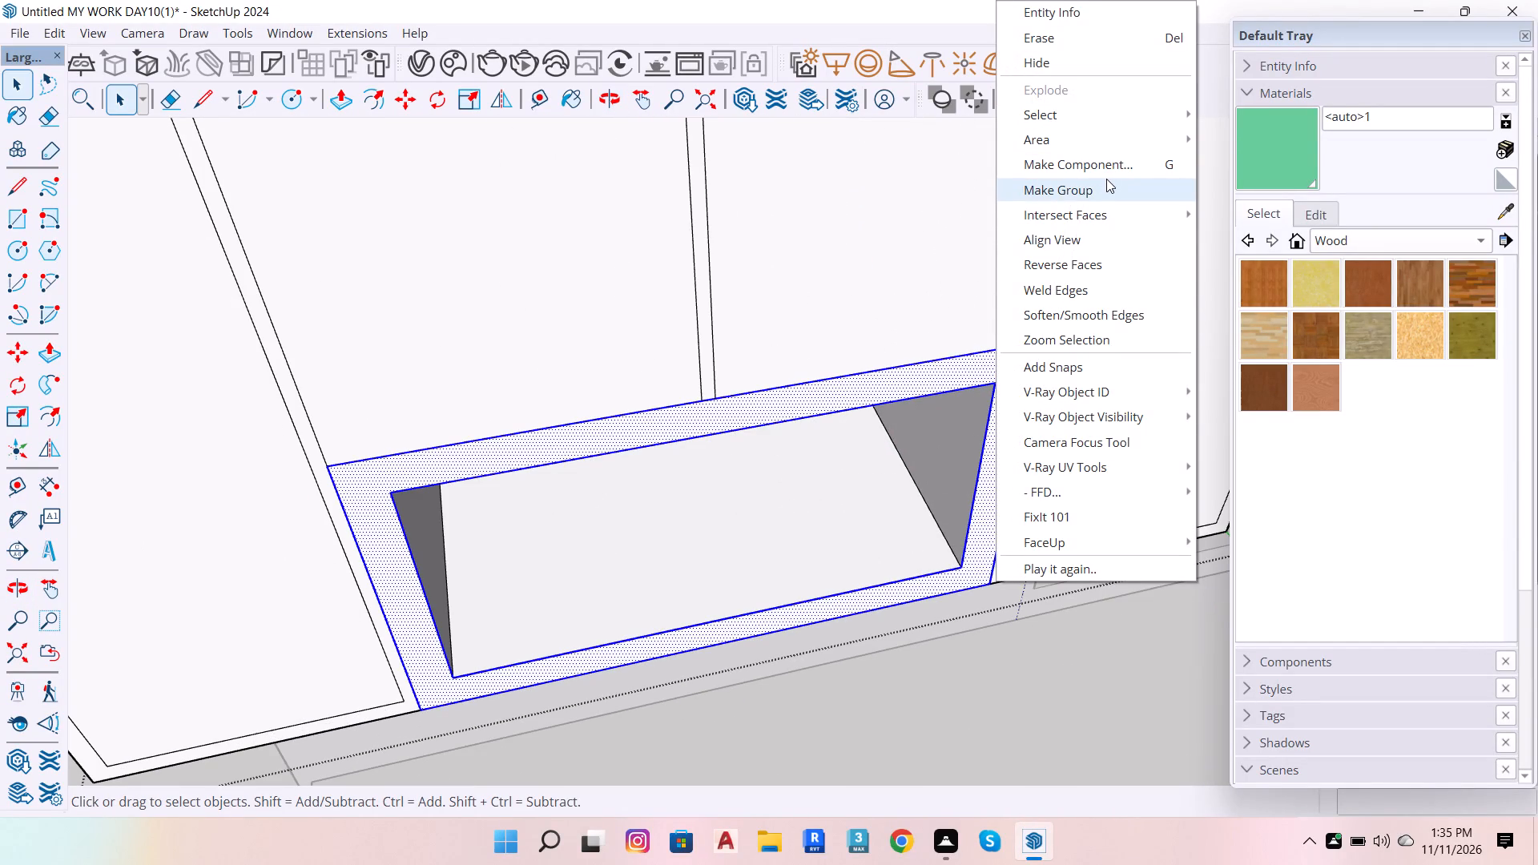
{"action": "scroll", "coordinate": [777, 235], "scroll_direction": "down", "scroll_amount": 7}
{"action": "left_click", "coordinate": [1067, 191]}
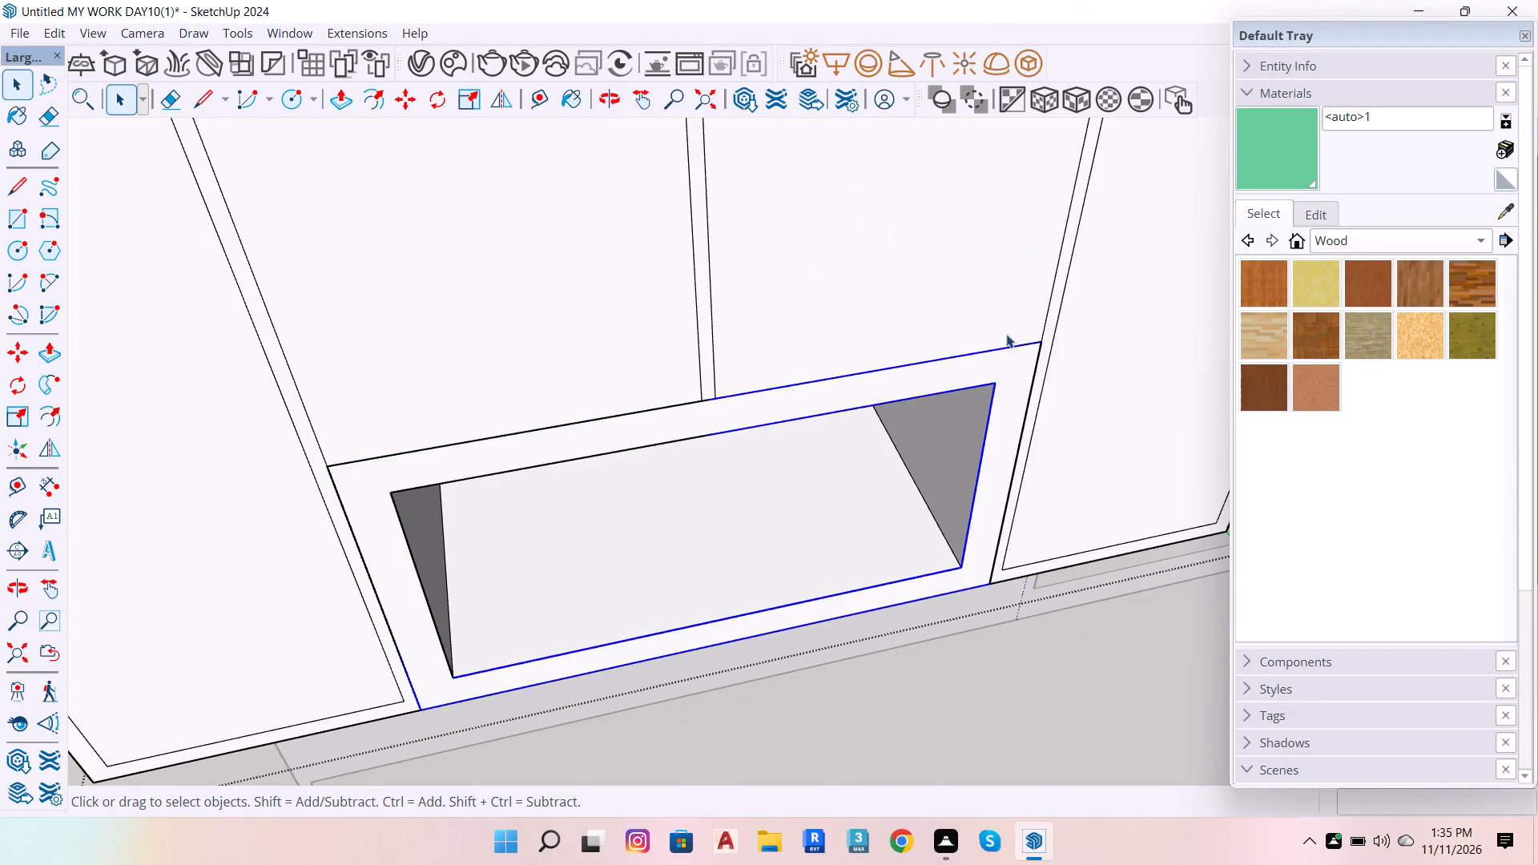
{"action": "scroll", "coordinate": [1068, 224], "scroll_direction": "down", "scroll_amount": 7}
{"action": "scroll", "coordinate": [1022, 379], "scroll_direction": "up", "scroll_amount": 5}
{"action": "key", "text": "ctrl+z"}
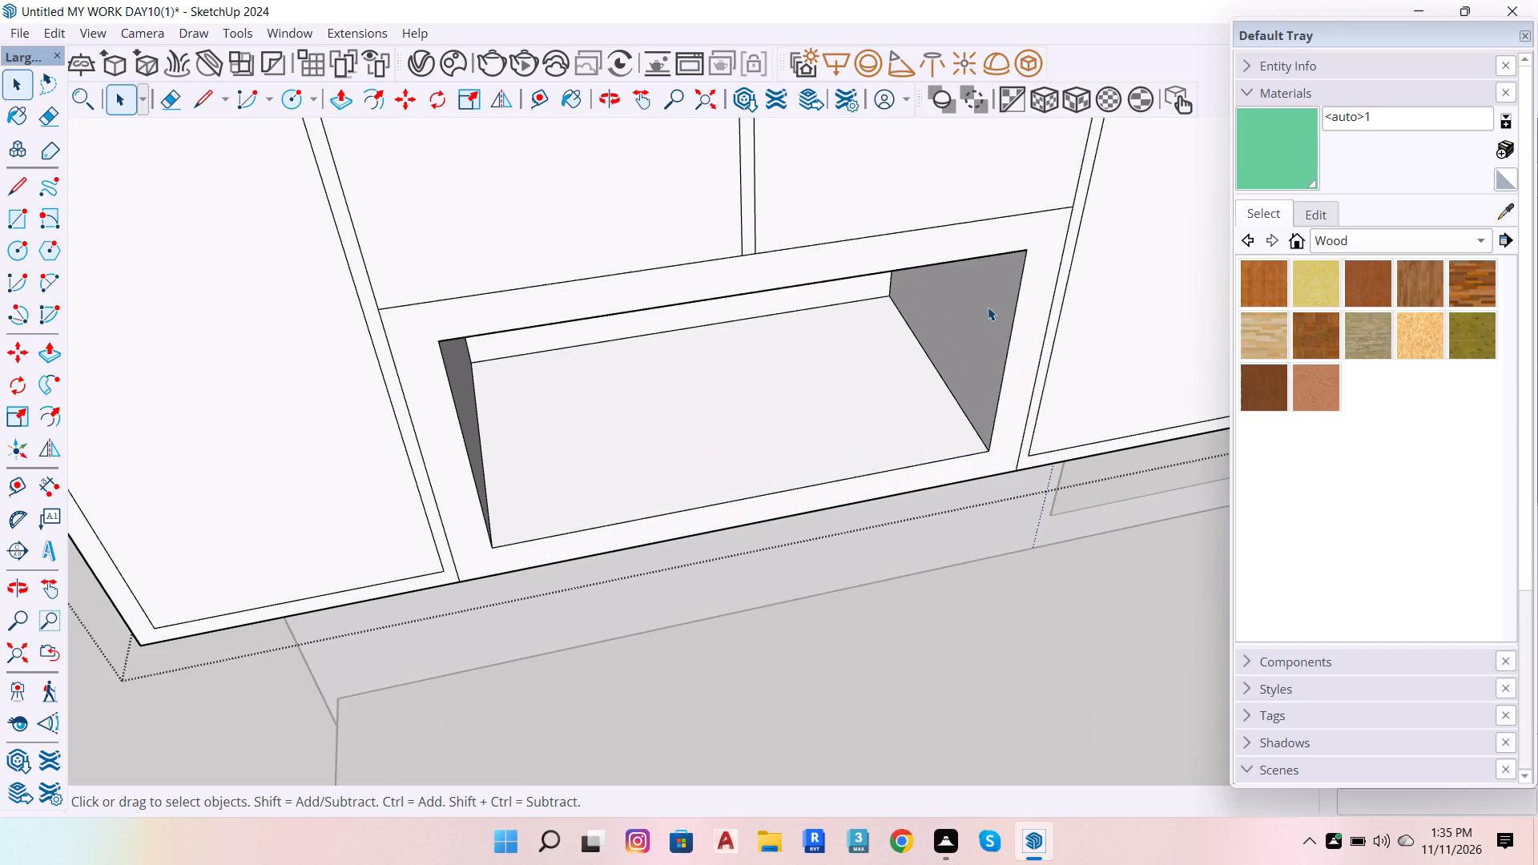
Examine the recessed lower opening and its frame within the whole wall cabinet, with the frame face and edges selected.
{"action": "scroll", "coordinate": [999, 231], "scroll_direction": "down", "scroll_amount": 5}
{"action": "left_click", "coordinate": [1000, 232]}
{"action": "double_click", "coordinate": [1001, 232]}
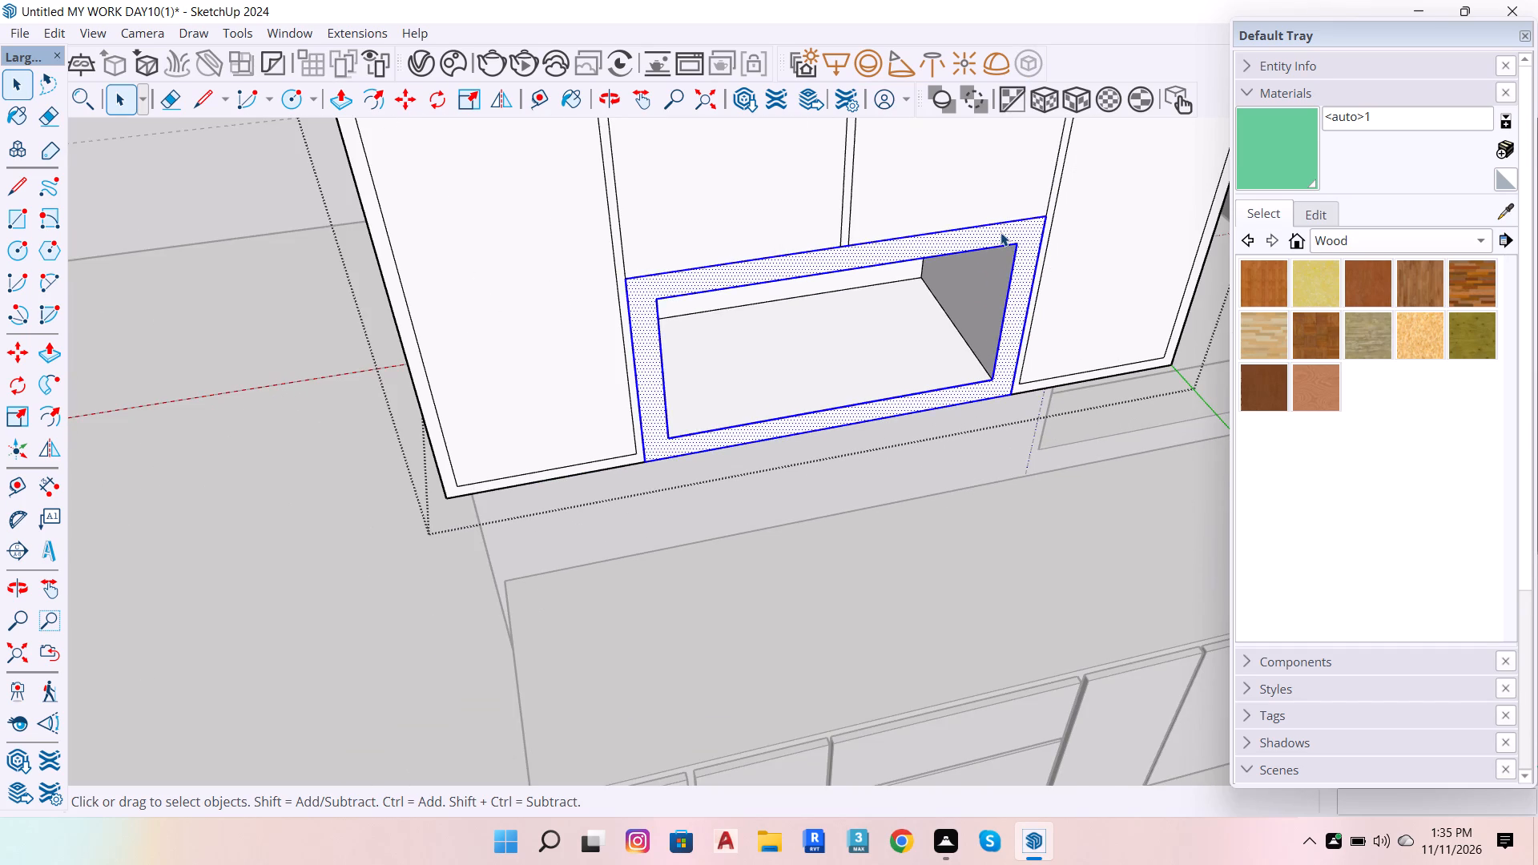
{"action": "scroll", "coordinate": [996, 332], "scroll_direction": "up", "scroll_amount": 6}
{"action": "scroll", "coordinate": [890, 197], "scroll_direction": "down", "scroll_amount": 7}
{"action": "key", "text": "o"}
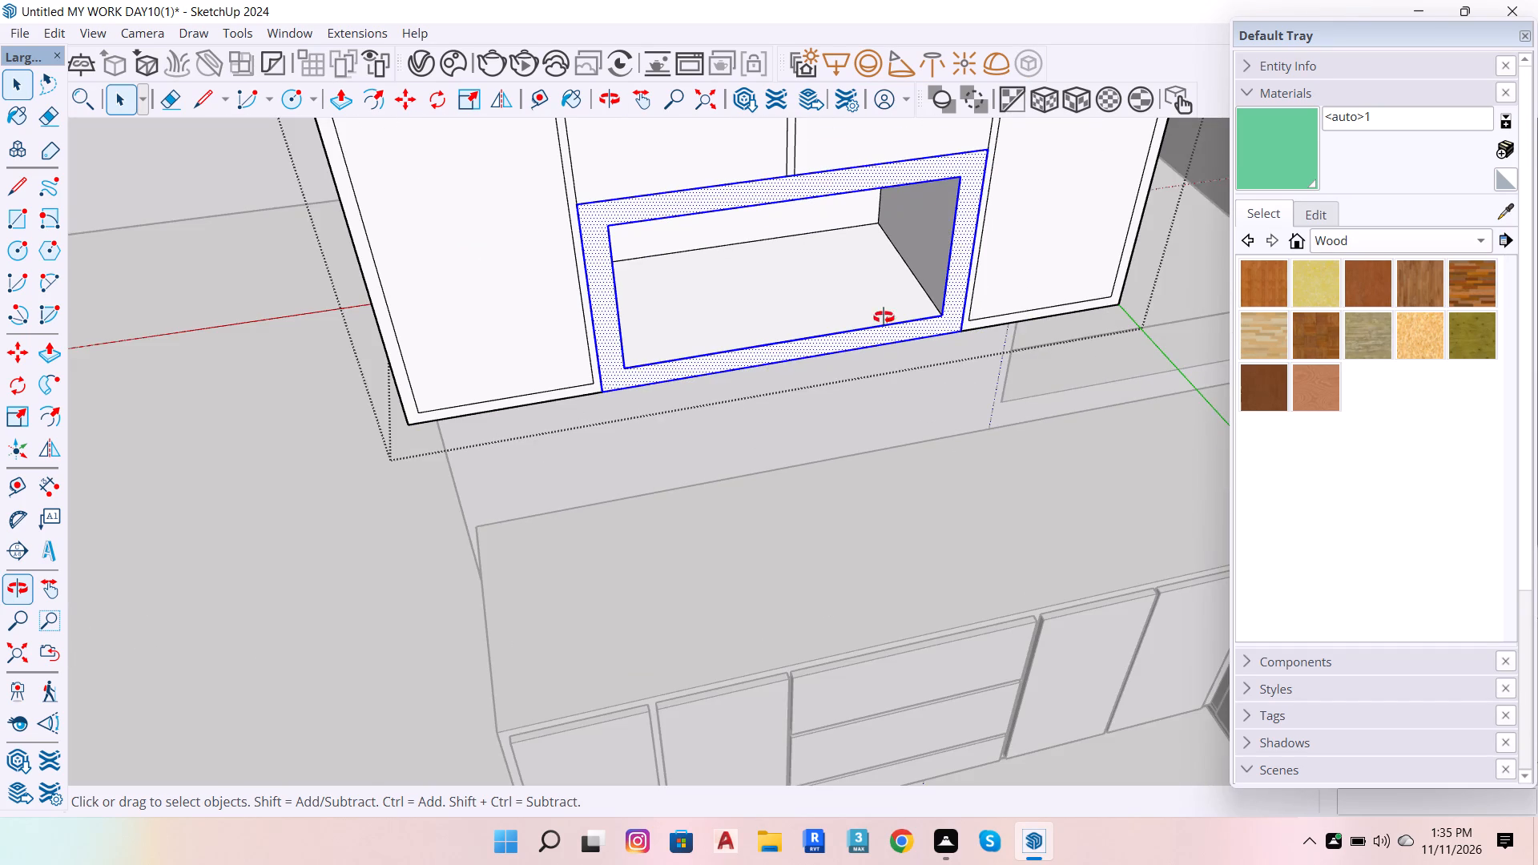
{"action": "left_click_drag", "start_coordinate": [836, 289], "coordinate": [802, 192]}
{"action": "scroll", "coordinate": [948, 441], "scroll_direction": "down", "scroll_amount": 7}
{"action": "scroll", "coordinate": [234, 546], "scroll_direction": "down", "scroll_amount": 4}
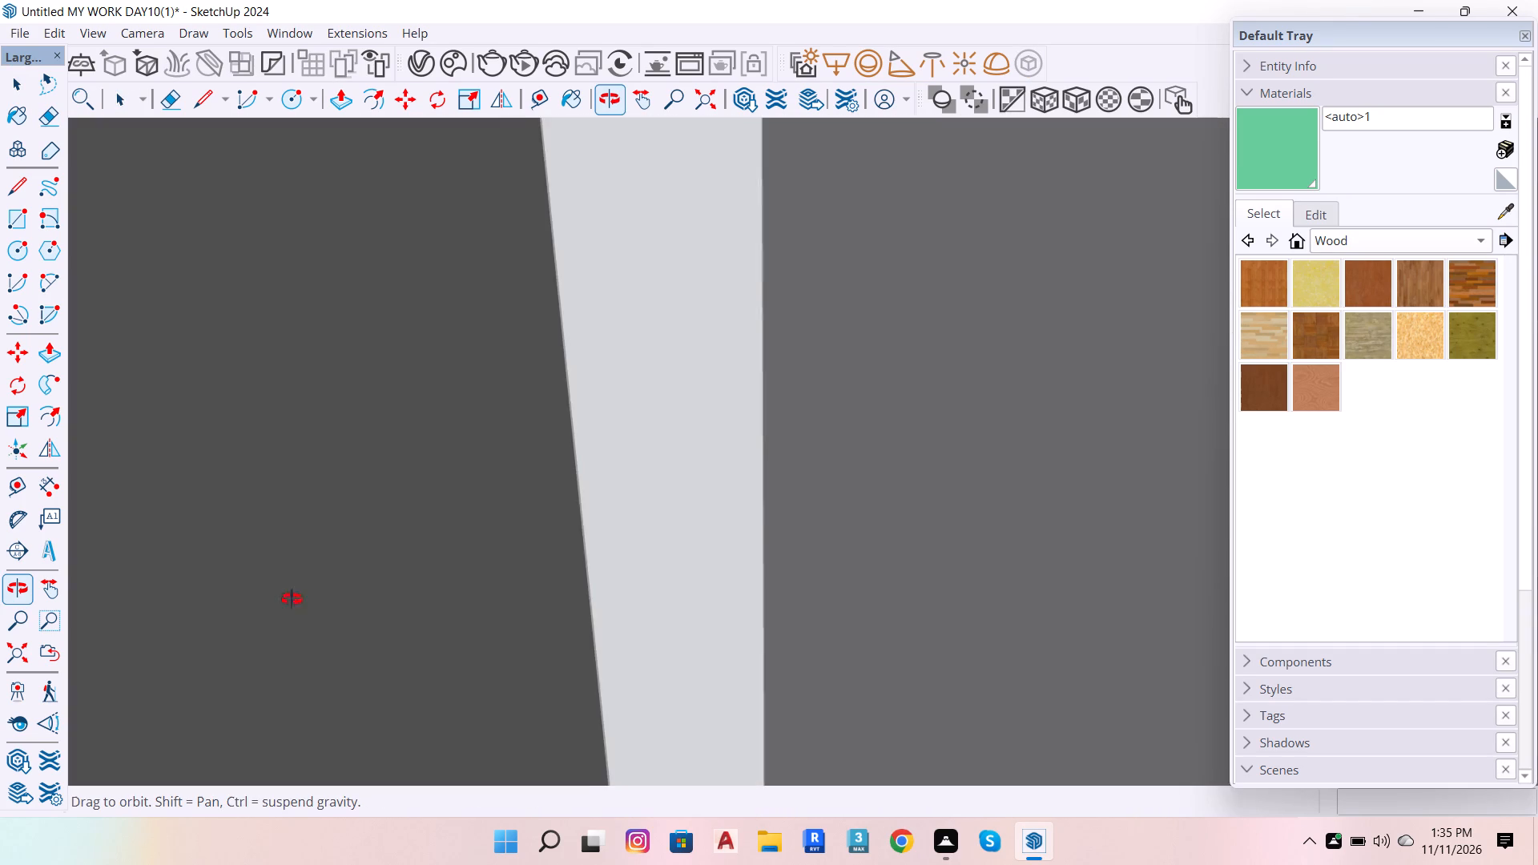
{"action": "scroll", "coordinate": [292, 599], "scroll_direction": "down", "scroll_amount": 18}
{"action": "left_click", "coordinate": [24, 660]}
{"action": "scroll", "coordinate": [619, 795], "scroll_direction": "down", "scroll_amount": 13}
{"action": "scroll", "coordinate": [638, 489], "scroll_direction": "down", "scroll_amount": 7}
{"action": "scroll", "coordinate": [909, 202], "scroll_direction": "up", "scroll_amount": 7}
{"action": "scroll", "coordinate": [888, 215], "scroll_direction": "up", "scroll_amount": 20}
{"action": "scroll", "coordinate": [888, 215], "scroll_direction": "up", "scroll_amount": 8}
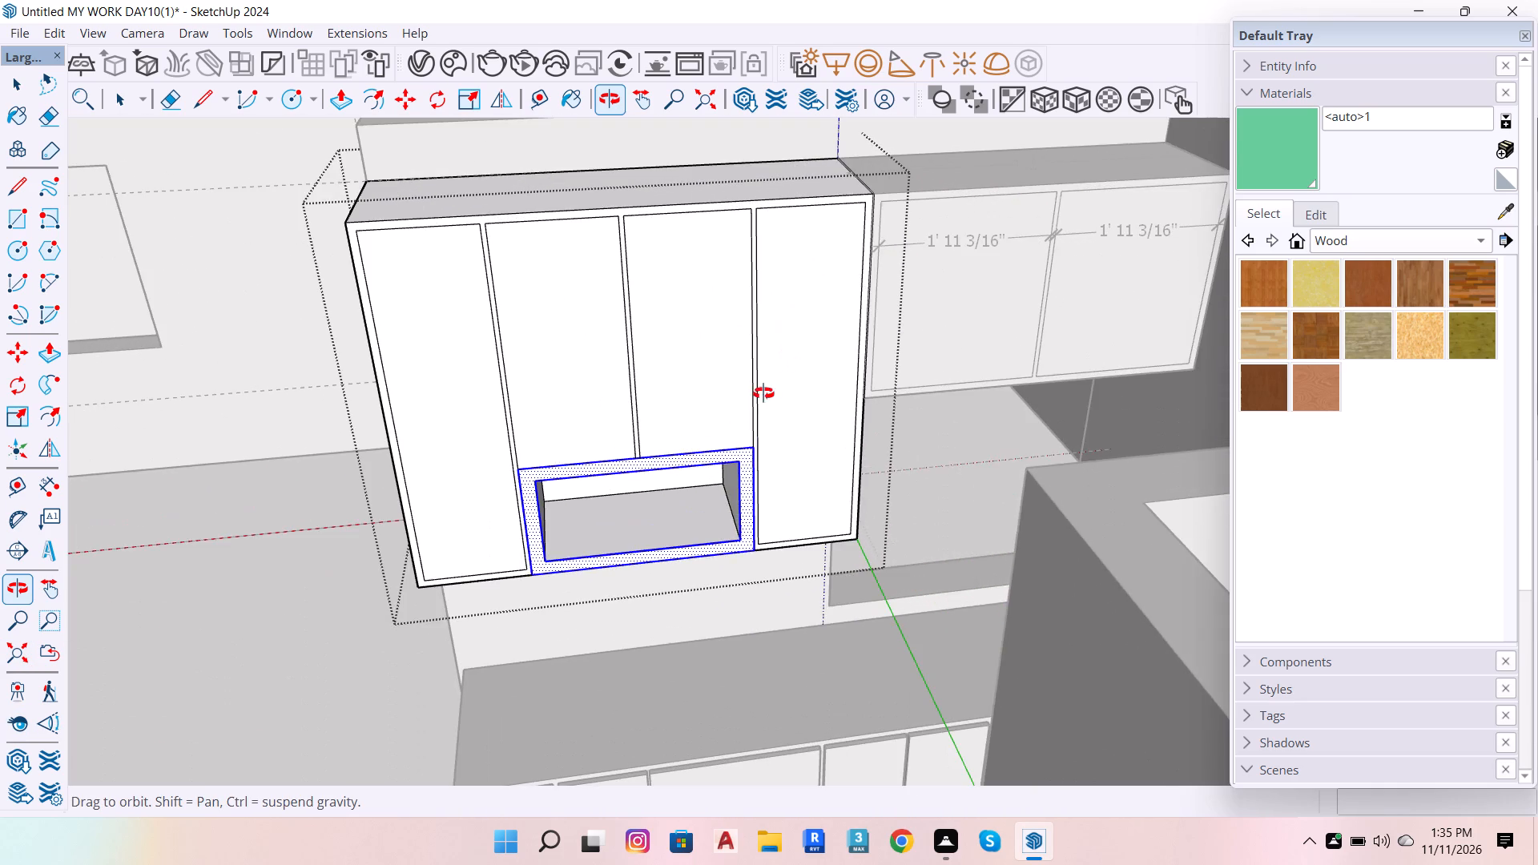
Delete the two stray edges crossing the top inner face of the wall cabinet's lower recess.
{"action": "left_click_drag", "start_coordinate": [727, 419], "coordinate": [709, 346]}
{"action": "scroll", "coordinate": [657, 437], "scroll_direction": "up", "scroll_amount": 7}
{"action": "left_click_drag", "start_coordinate": [642, 431], "coordinate": [626, 306]}
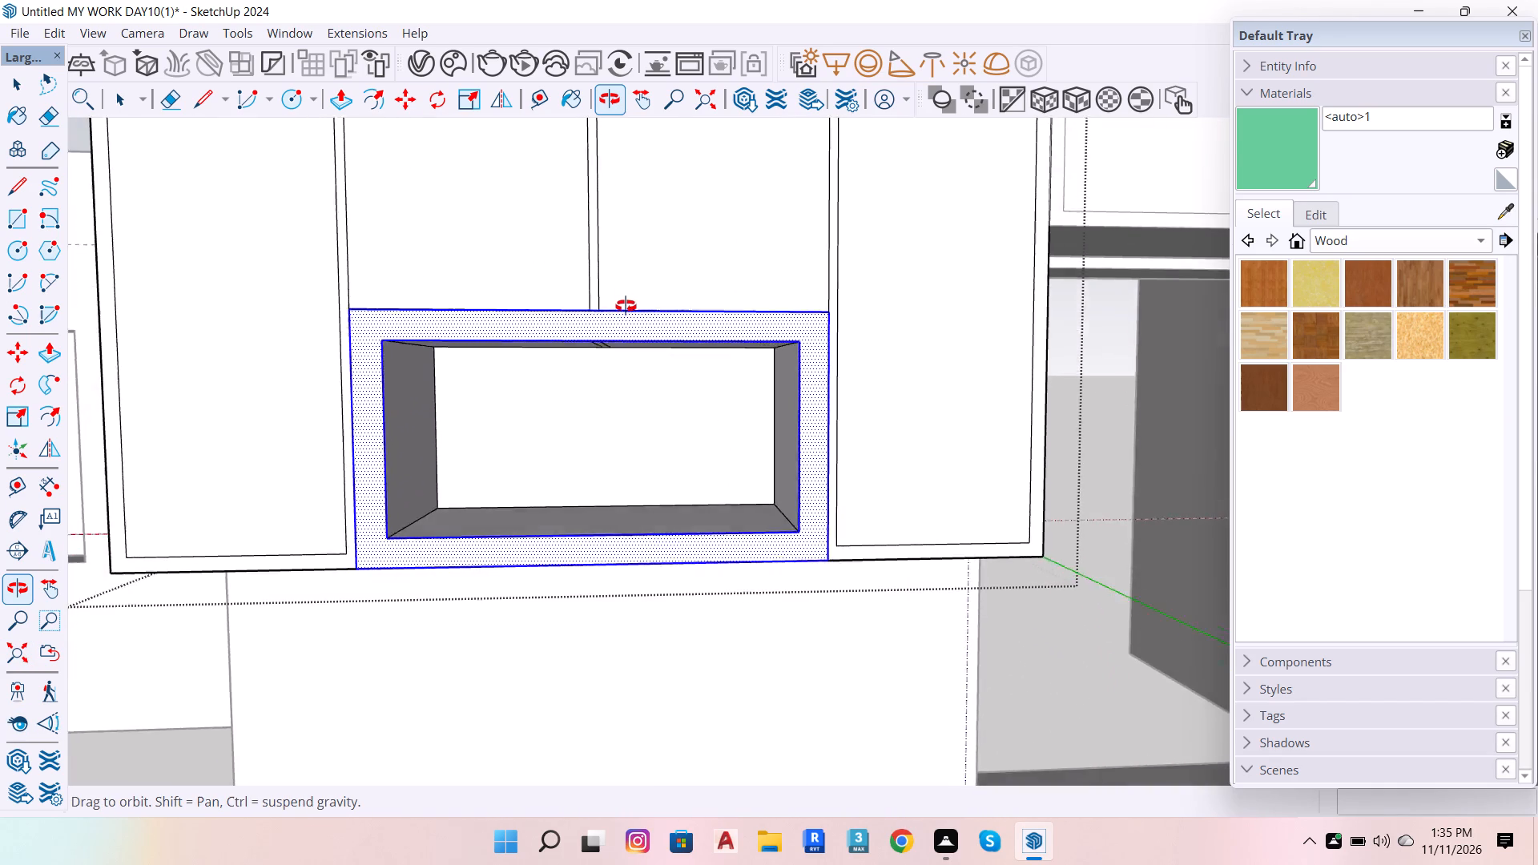
{"action": "left_click_drag", "start_coordinate": [626, 306], "coordinate": [629, 299]}
{"action": "scroll", "coordinate": [636, 324], "scroll_direction": "up", "scroll_amount": 7}
{"action": "key", "text": "space"}
{"action": "left_click", "coordinate": [602, 335]}
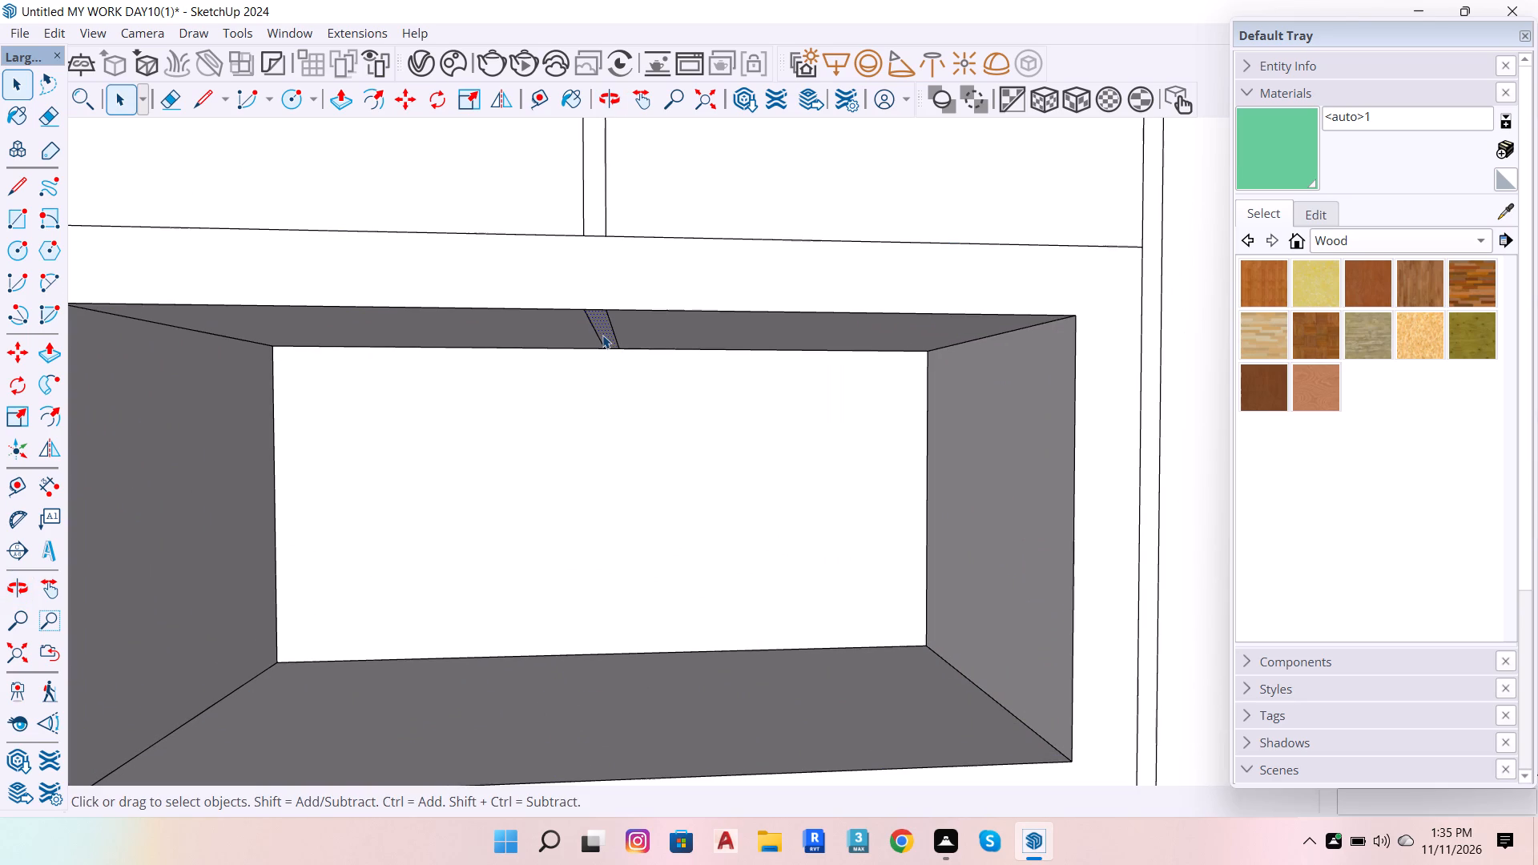
{"action": "left_click", "coordinate": [602, 337]}
{"action": "left_click", "coordinate": [602, 340]}
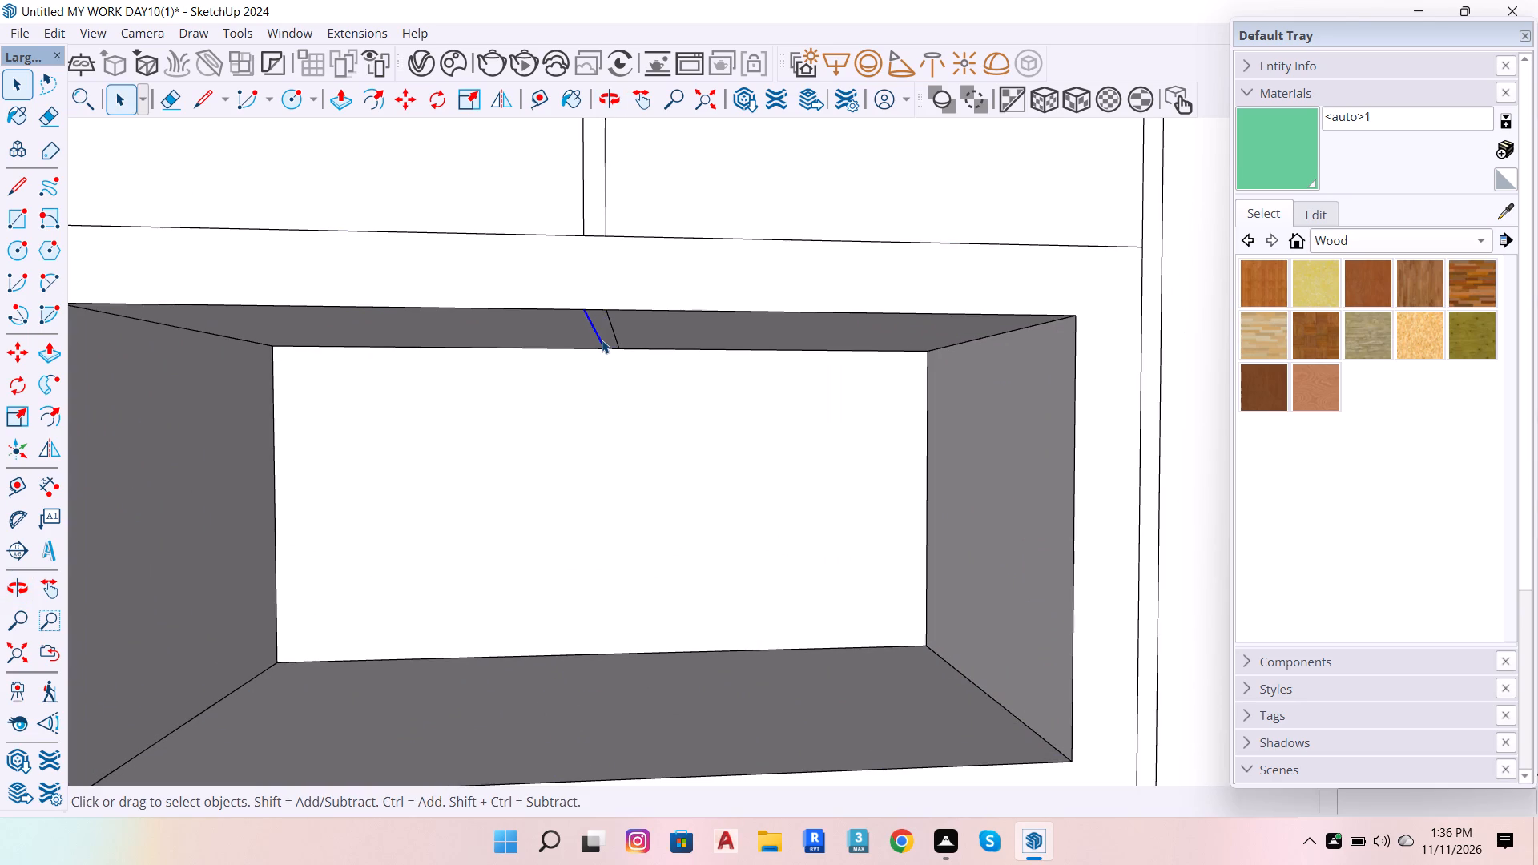
{"action": "key", "text": "Delete"}
{"action": "left_click", "coordinate": [616, 334]}
{"action": "key", "text": "Delete"}
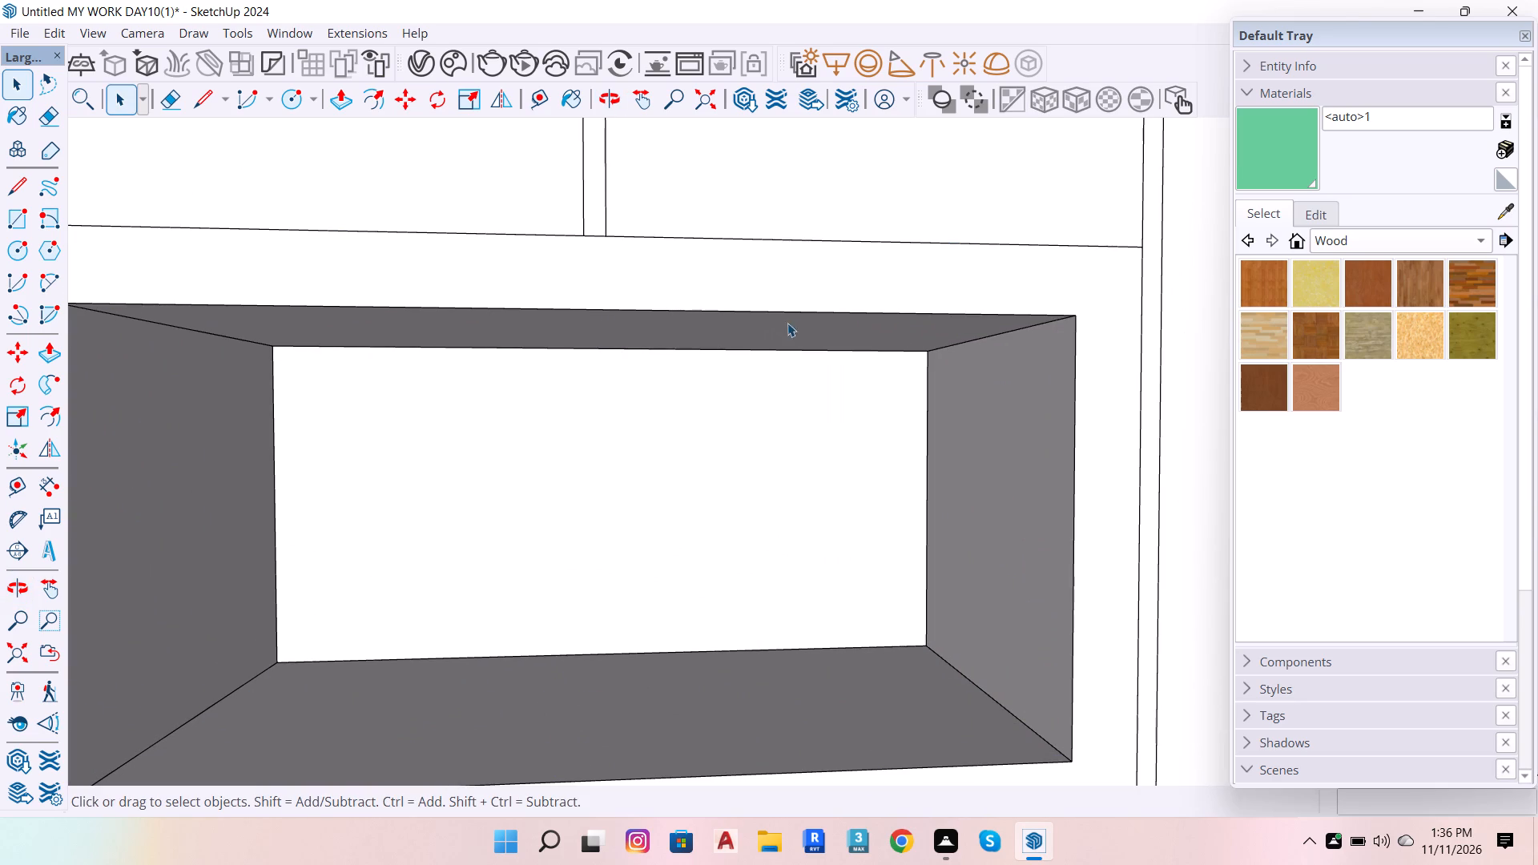
Make a group from the recess's frame face and all its inner faces, including the back, with their edges.
{"action": "double_click", "coordinate": [825, 302]}
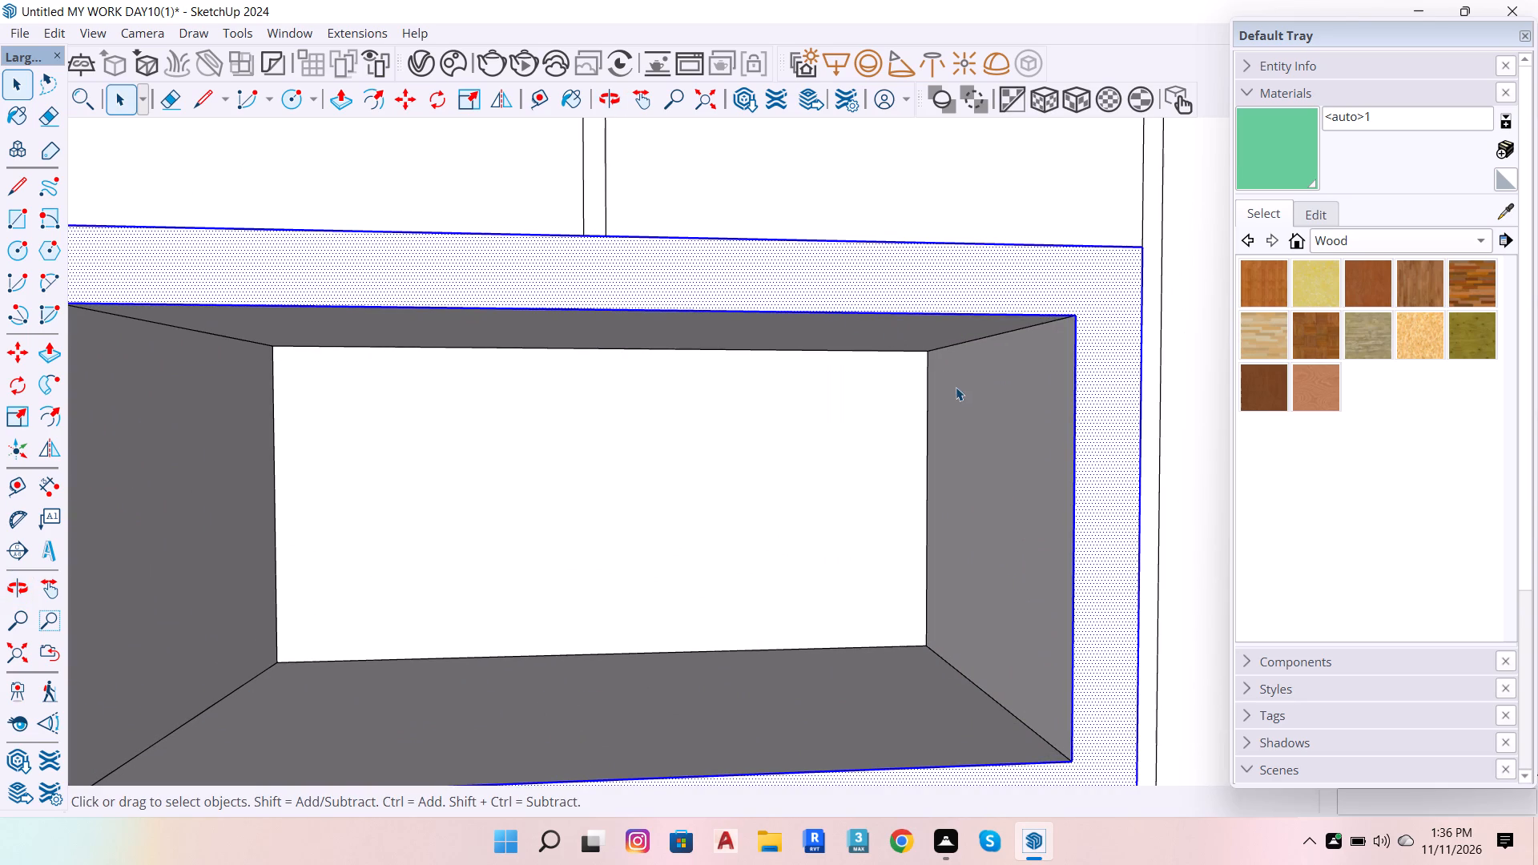
{"action": "left_click", "coordinate": [967, 411], "text": "shift"}
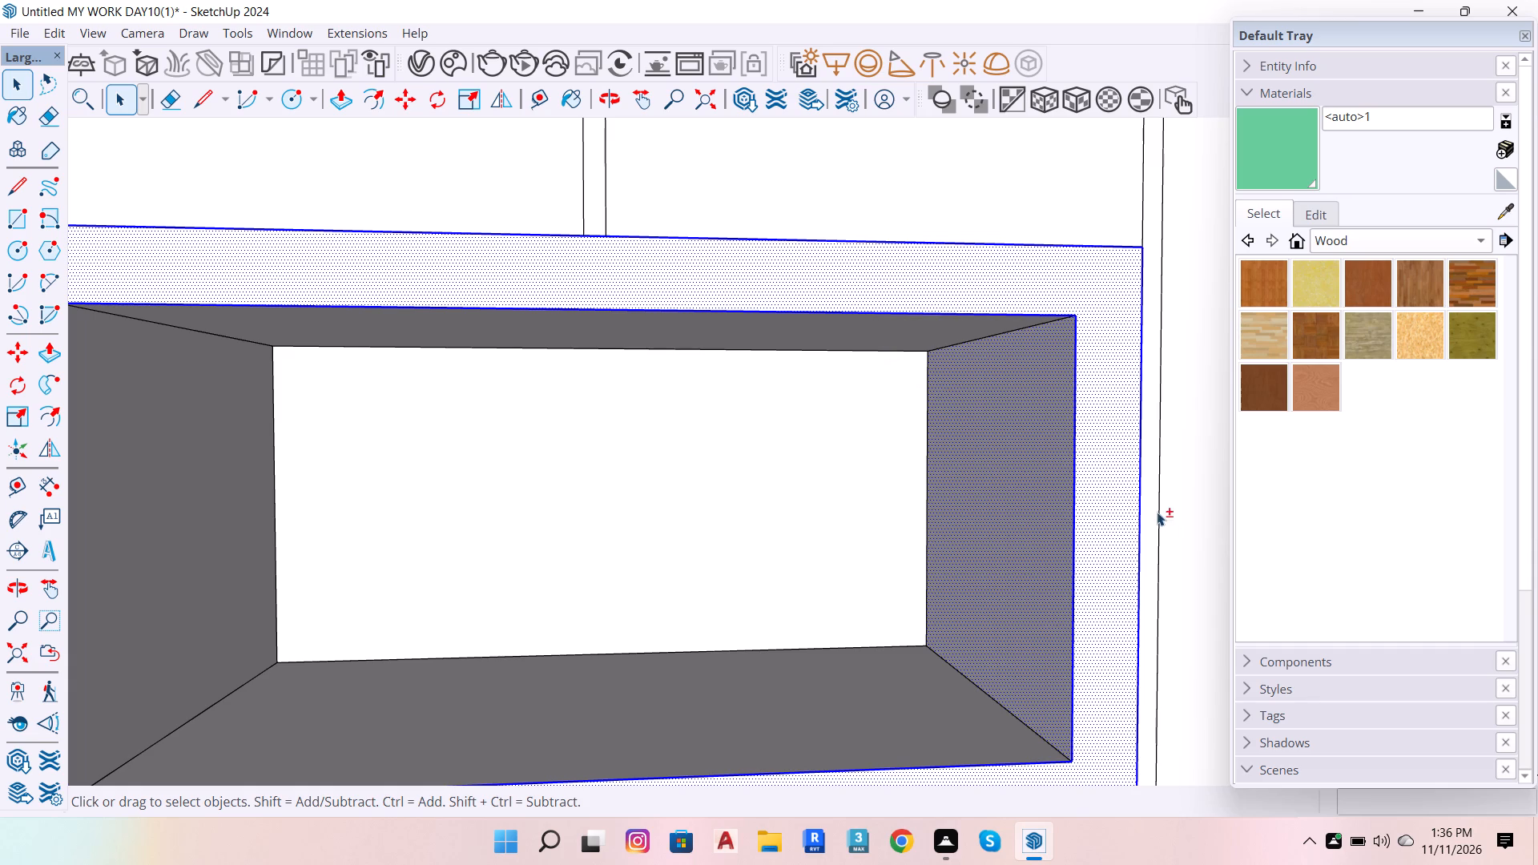
{"action": "double_click", "coordinate": [1043, 489], "text": "shift"}
{"action": "double_click", "coordinate": [1018, 457], "text": "shift"}
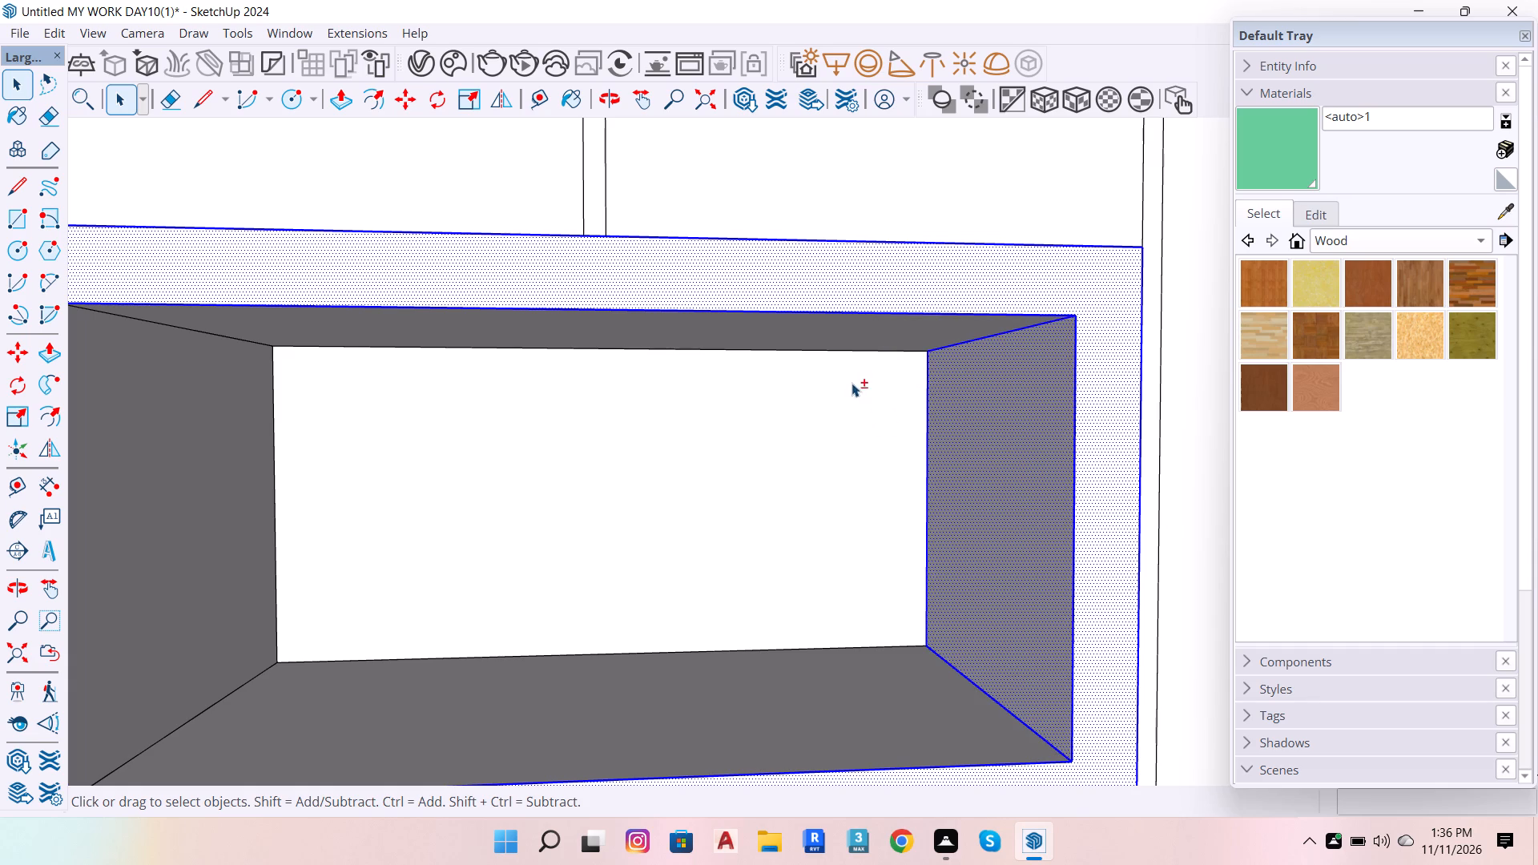
{"action": "double_click", "coordinate": [861, 349], "text": "shift"}
{"action": "double_click", "coordinate": [823, 494], "text": "shift"}
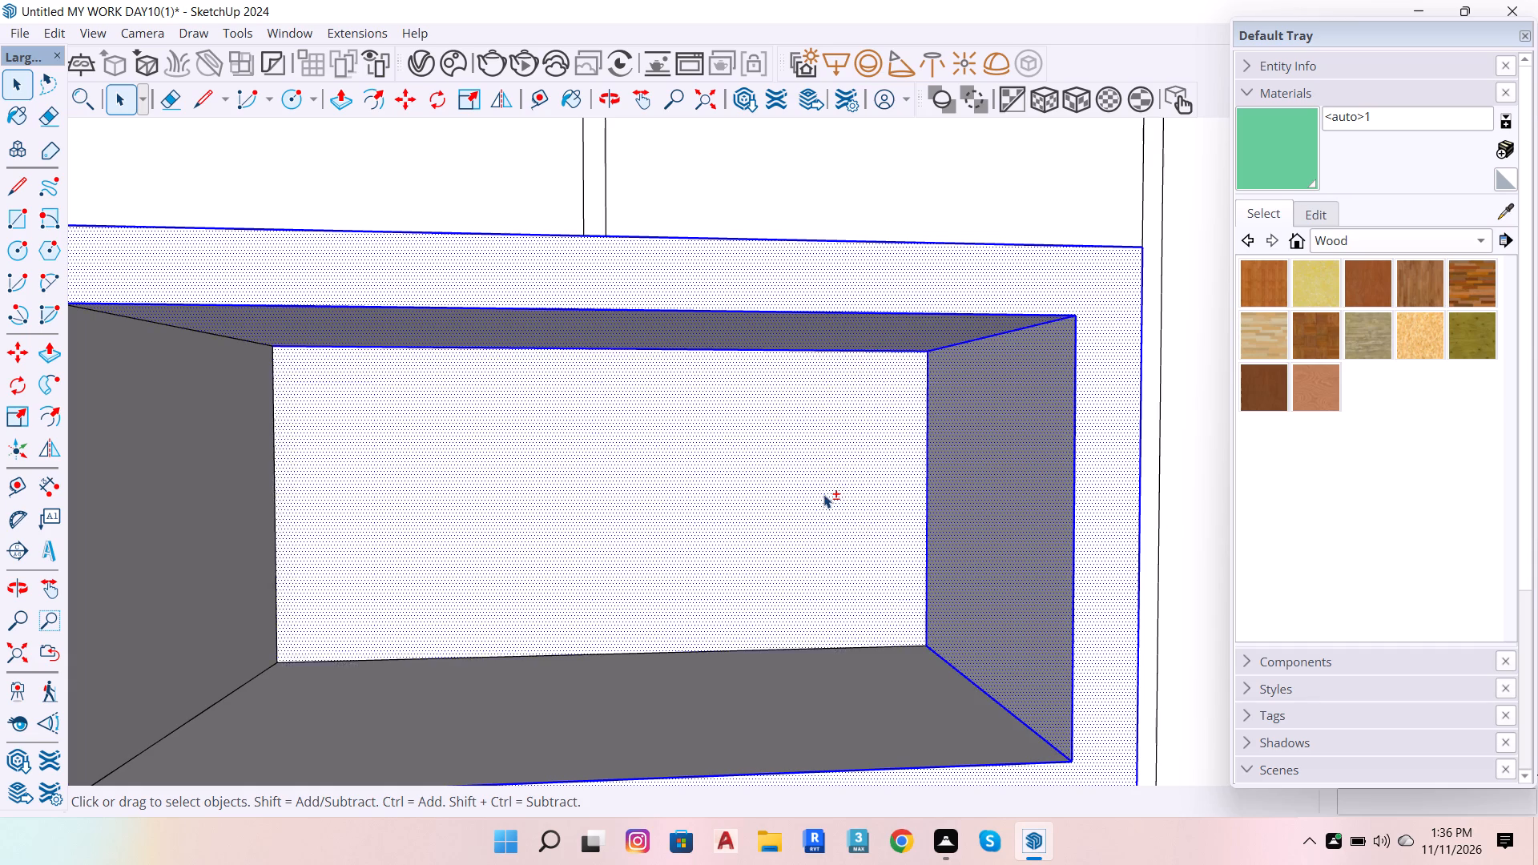
{"action": "scroll", "coordinate": [899, 587], "scroll_direction": "down", "scroll_amount": 5, "text": "shift"}
{"action": "double_click", "coordinate": [835, 665], "text": "shift"}
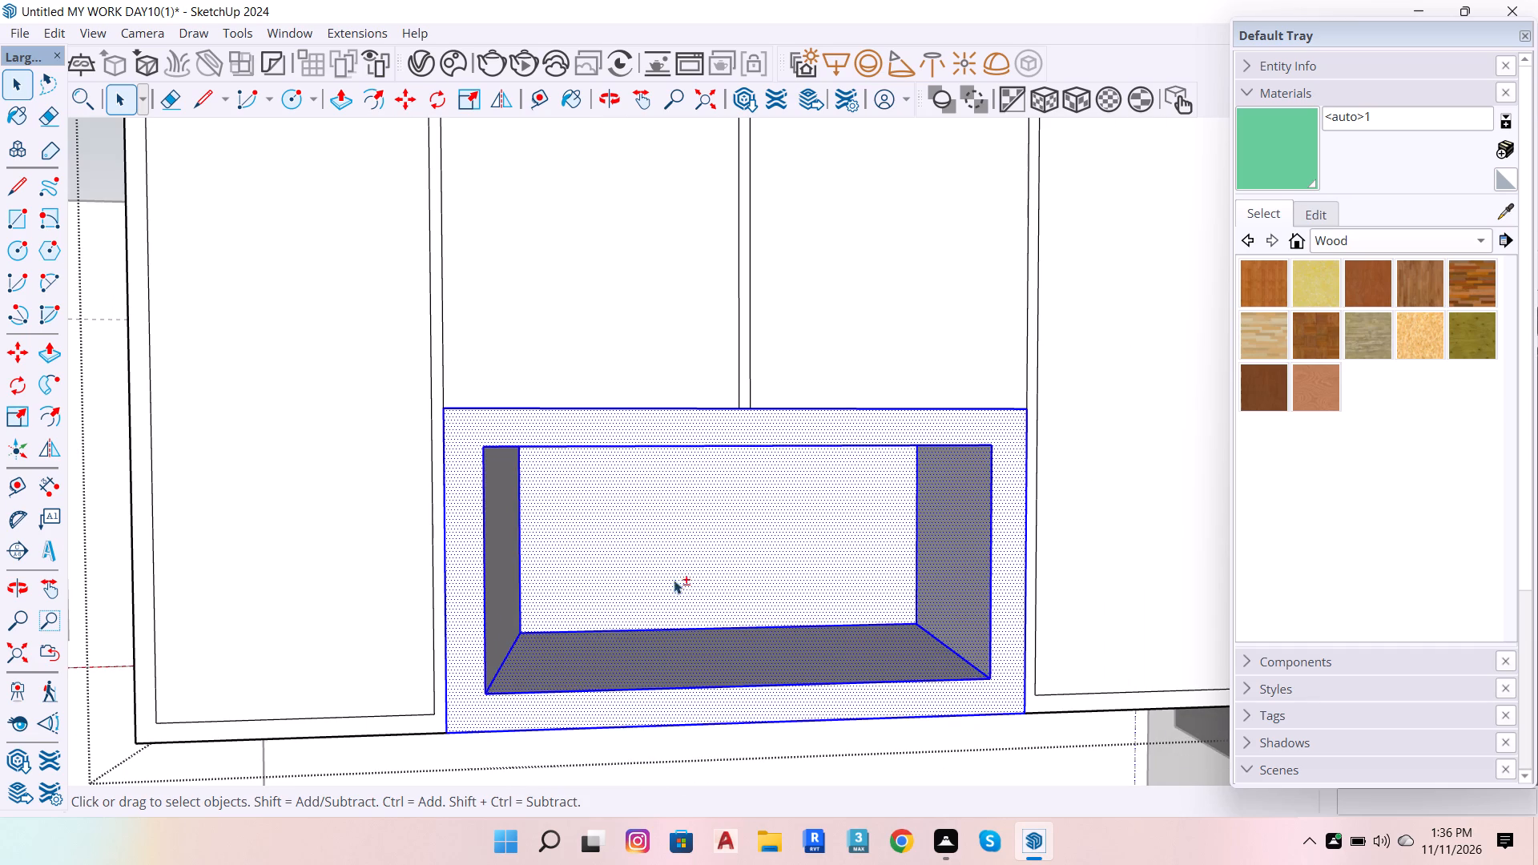
{"action": "scroll", "coordinate": [650, 575], "scroll_direction": "up", "scroll_amount": 7, "text": "shift"}
{"action": "double_click", "coordinate": [307, 605], "text": "shift"}
{"action": "scroll", "coordinate": [726, 559], "scroll_direction": "down", "scroll_amount": 6, "text": "shift"}
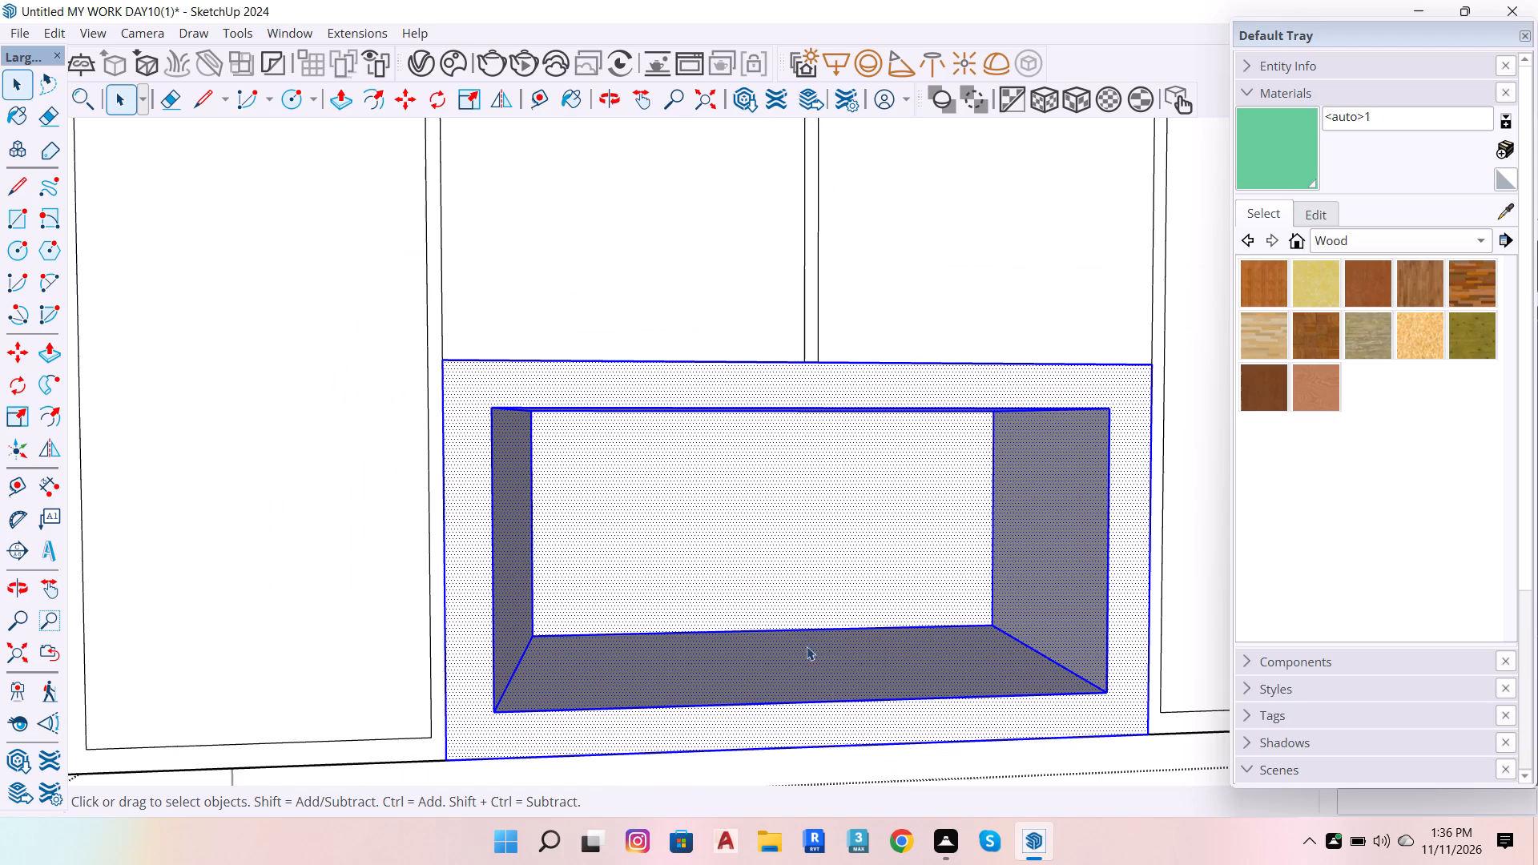
{"action": "right_click", "coordinate": [843, 657]}
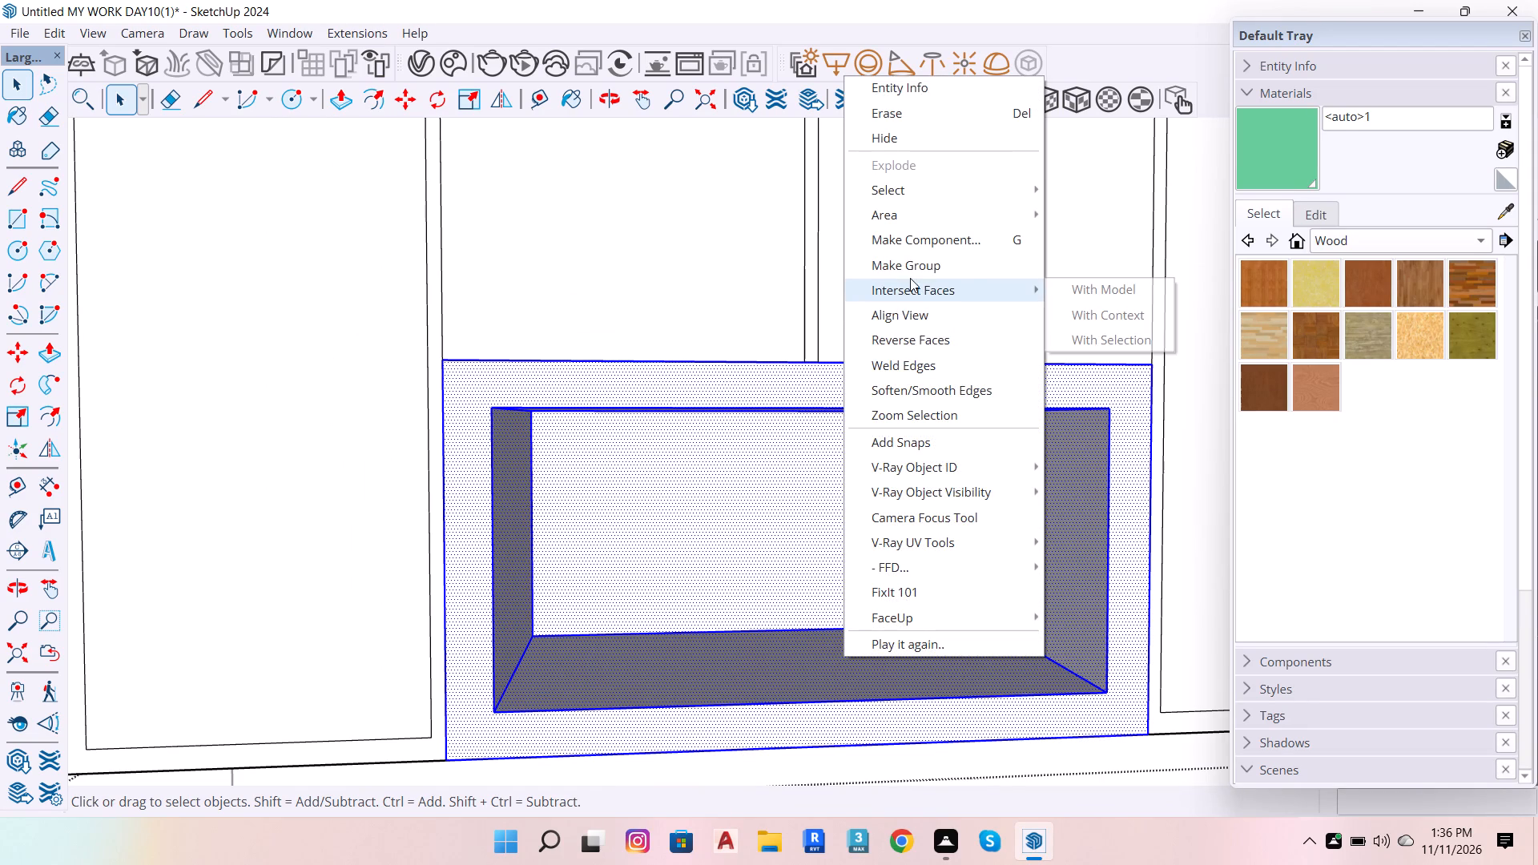
{"action": "left_click", "coordinate": [917, 270]}
Examine the back and frame faces inside the new recess group and return to the surrounding wall cabinet.
{"action": "left_click", "coordinate": [959, 529]}
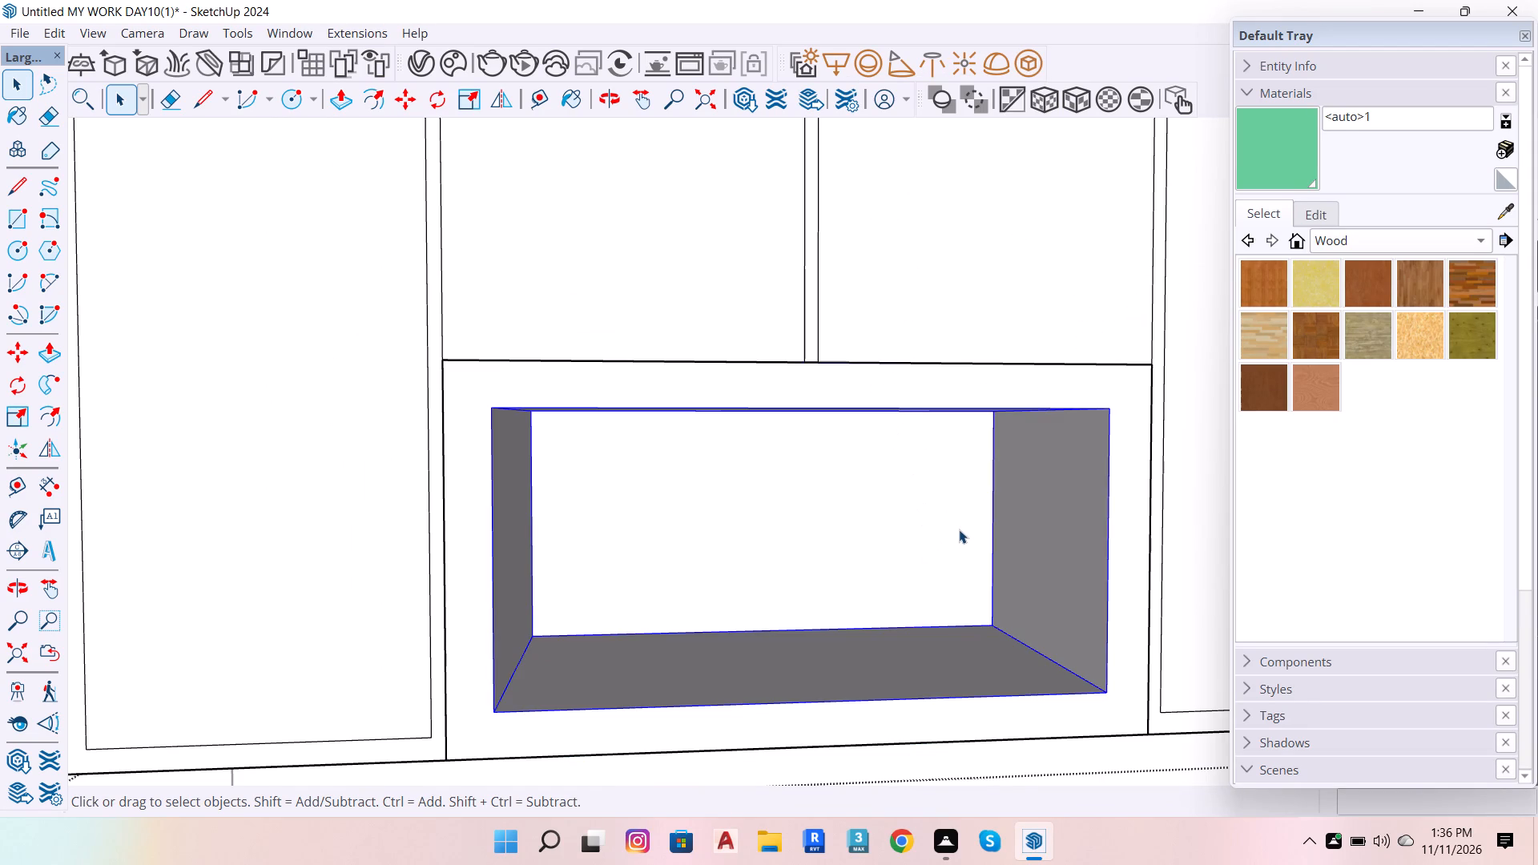
{"action": "left_click", "coordinate": [959, 529]}
{"action": "left_click", "coordinate": [959, 529]}
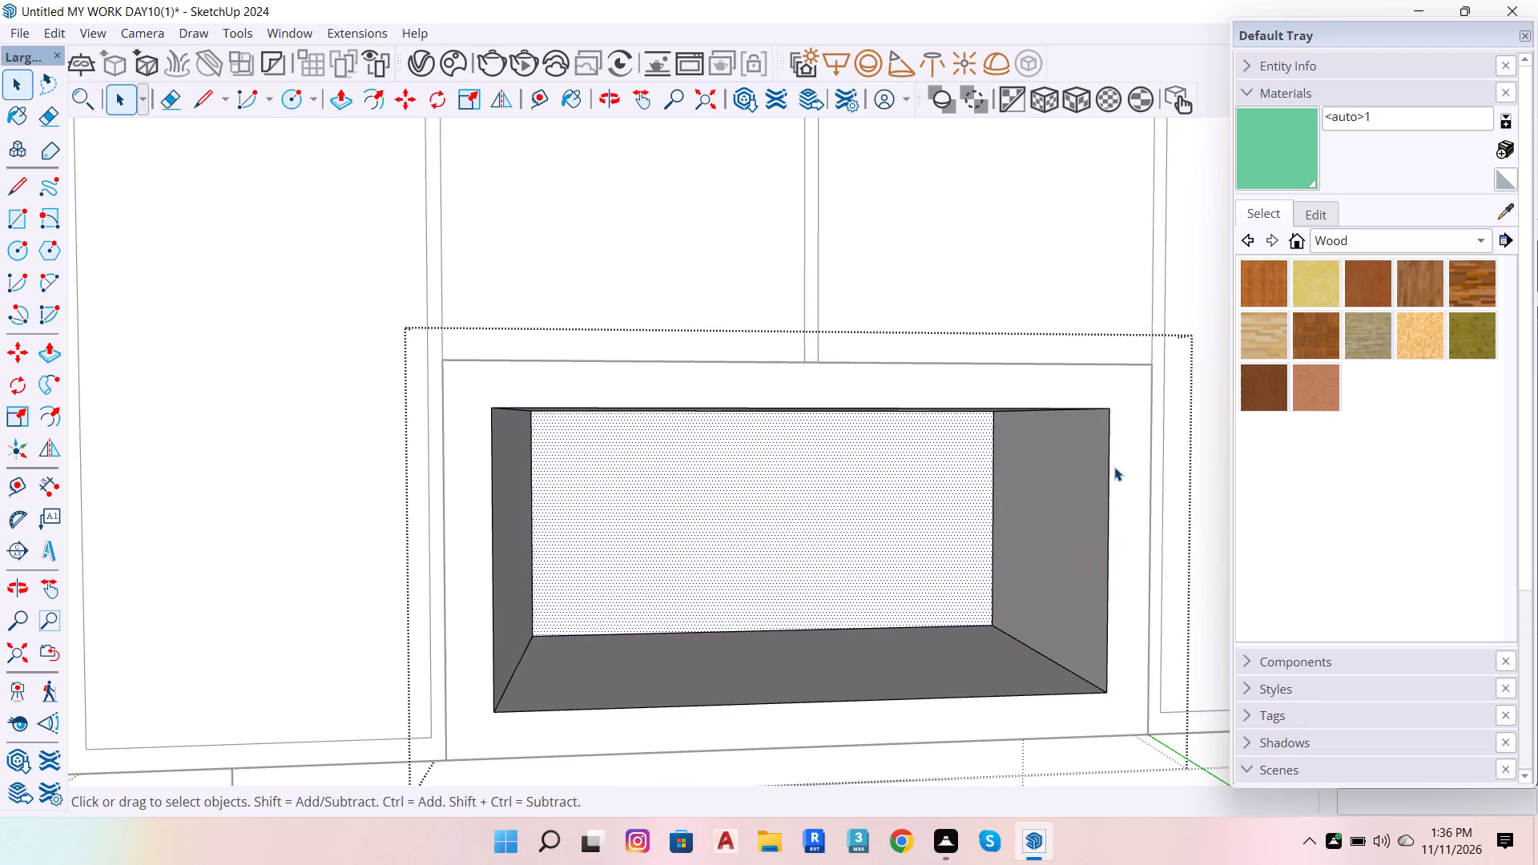
{"action": "double_click", "coordinate": [1120, 473]}
{"action": "scroll", "coordinate": [1090, 463], "scroll_direction": "down", "scroll_amount": 6}
{"action": "scroll", "coordinate": [1076, 581], "scroll_direction": "down", "scroll_amount": 7}
{"action": "scroll", "coordinate": [819, 536], "scroll_direction": "down", "scroll_amount": 5}
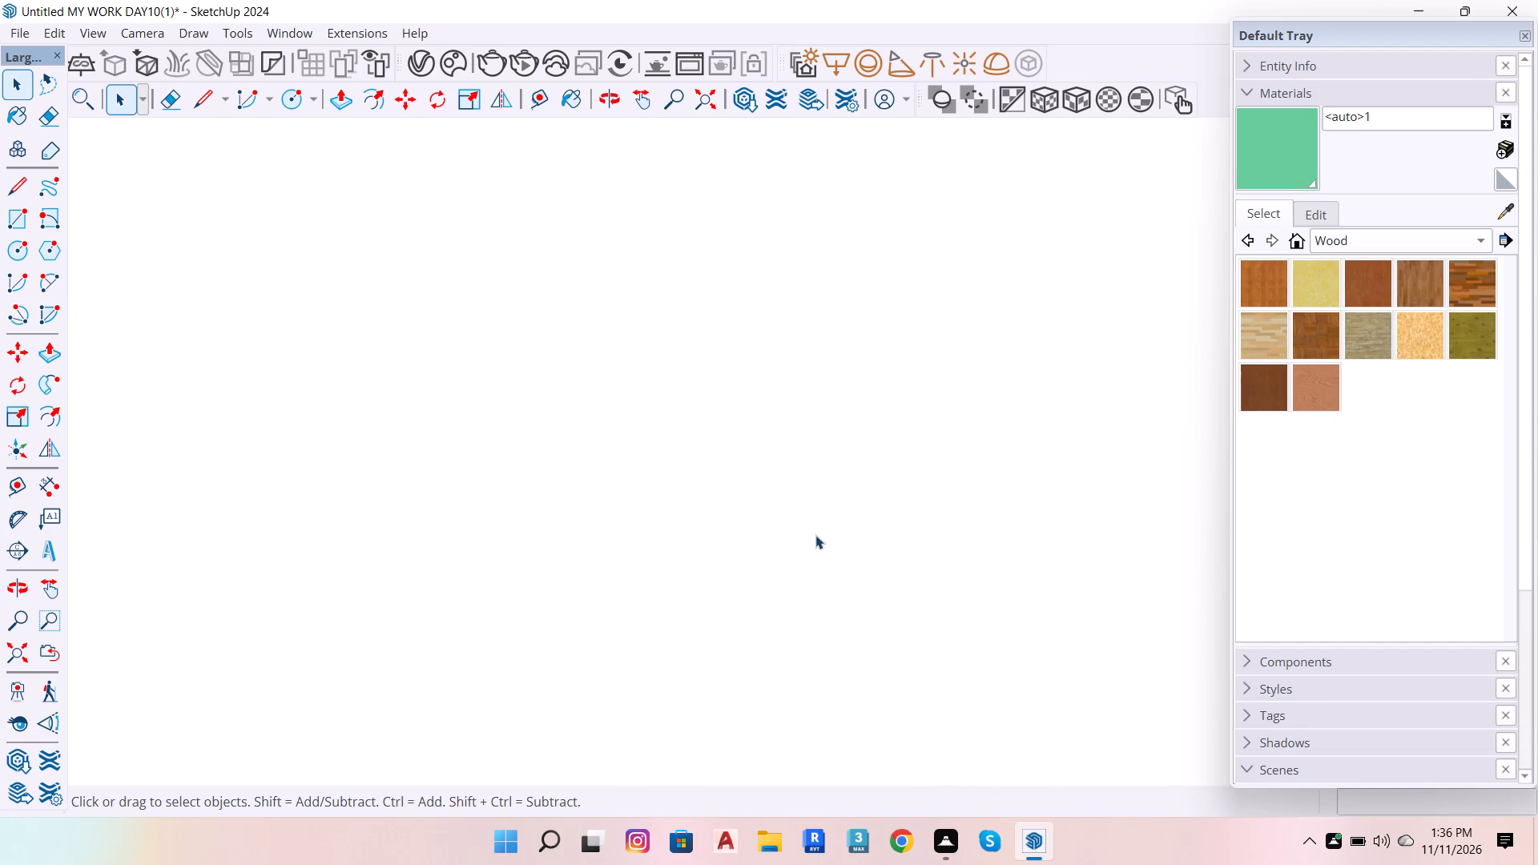
{"action": "scroll", "coordinate": [896, 549], "scroll_direction": "down", "scroll_amount": 20}
{"action": "scroll", "coordinate": [896, 549], "scroll_direction": "down", "scroll_amount": 5}
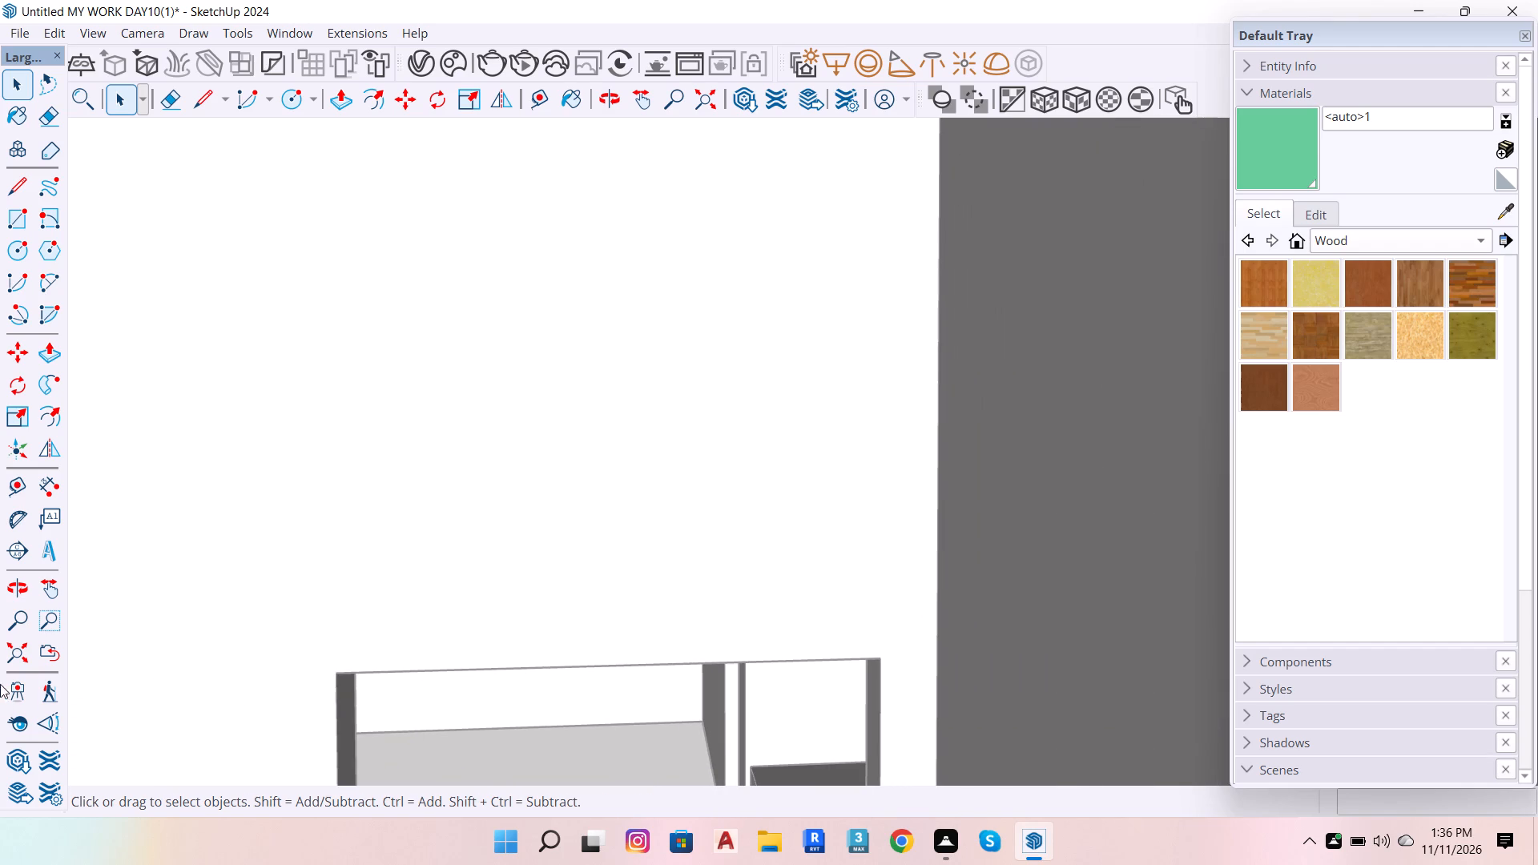
{"action": "left_click", "coordinate": [24, 653]}
{"action": "scroll", "coordinate": [771, 749], "scroll_direction": "down", "scroll_amount": 6}
{"action": "scroll", "coordinate": [344, 608], "scroll_direction": "down", "scroll_amount": 7}
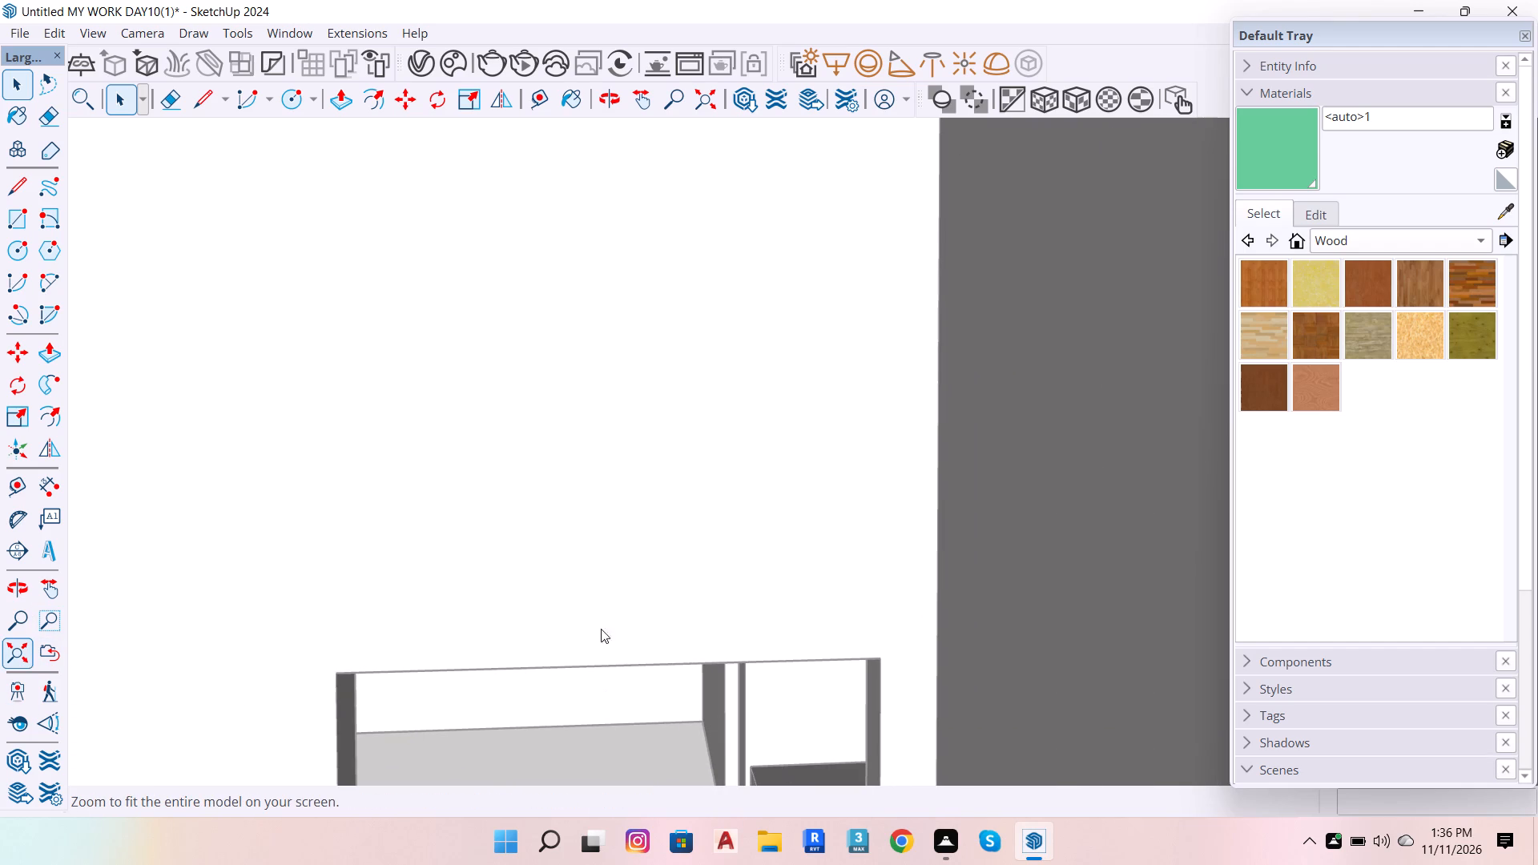
{"action": "scroll", "coordinate": [811, 573], "scroll_direction": "down", "scroll_amount": 6}
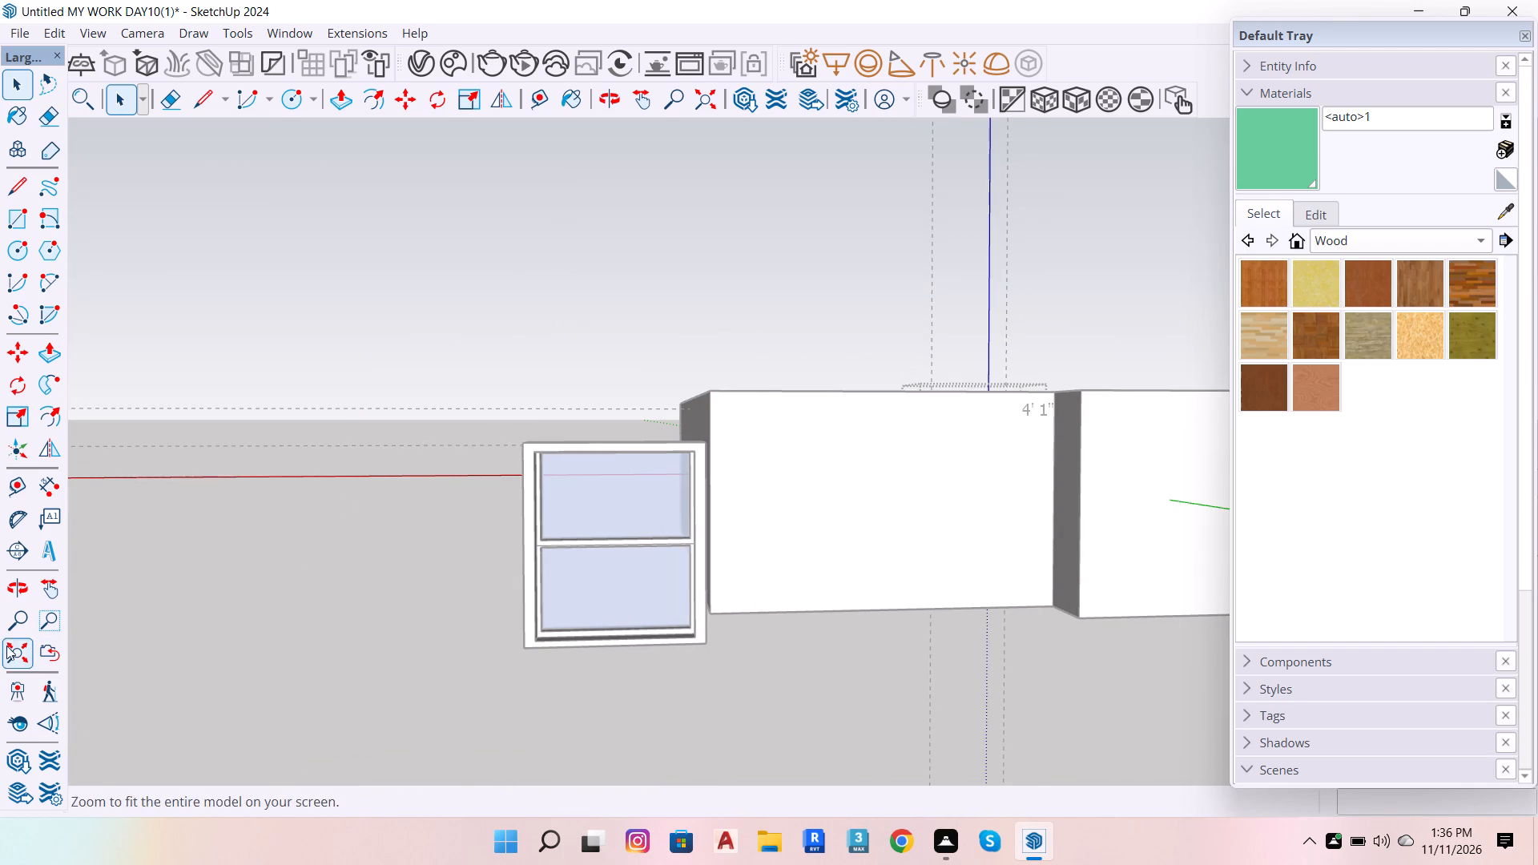
{"action": "left_click", "coordinate": [12, 601]}
{"action": "left_click_drag", "start_coordinate": [953, 368], "coordinate": [964, 647]}
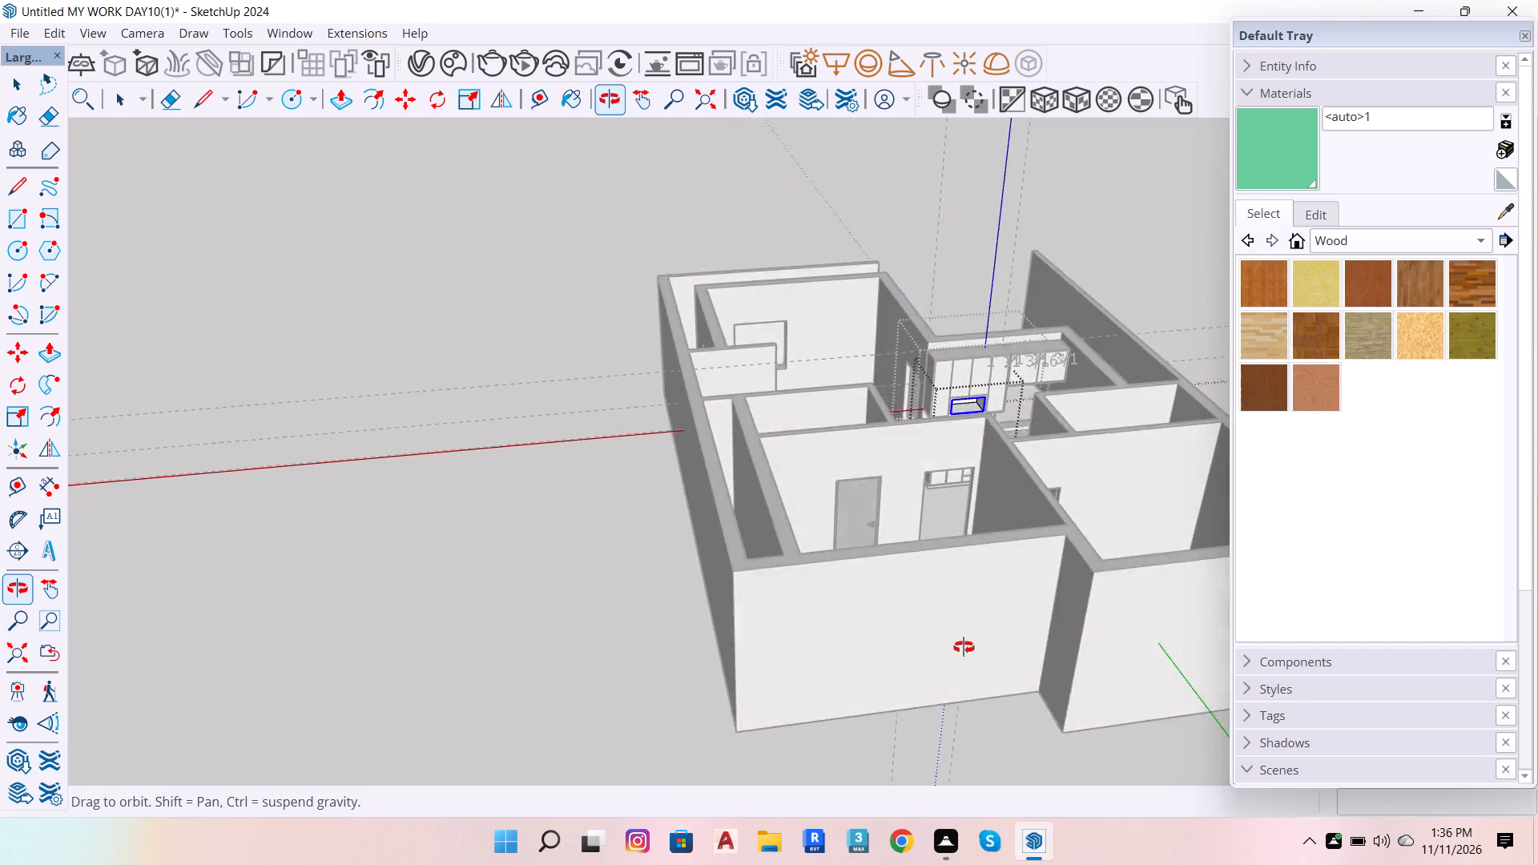
{"action": "left_click_drag", "start_coordinate": [964, 647], "coordinate": [965, 648]}
{"action": "scroll", "coordinate": [1043, 352], "scroll_direction": "up", "scroll_amount": 13}
{"action": "scroll", "coordinate": [956, 416], "scroll_direction": "up", "scroll_amount": 14}
{"action": "key", "text": "space"}
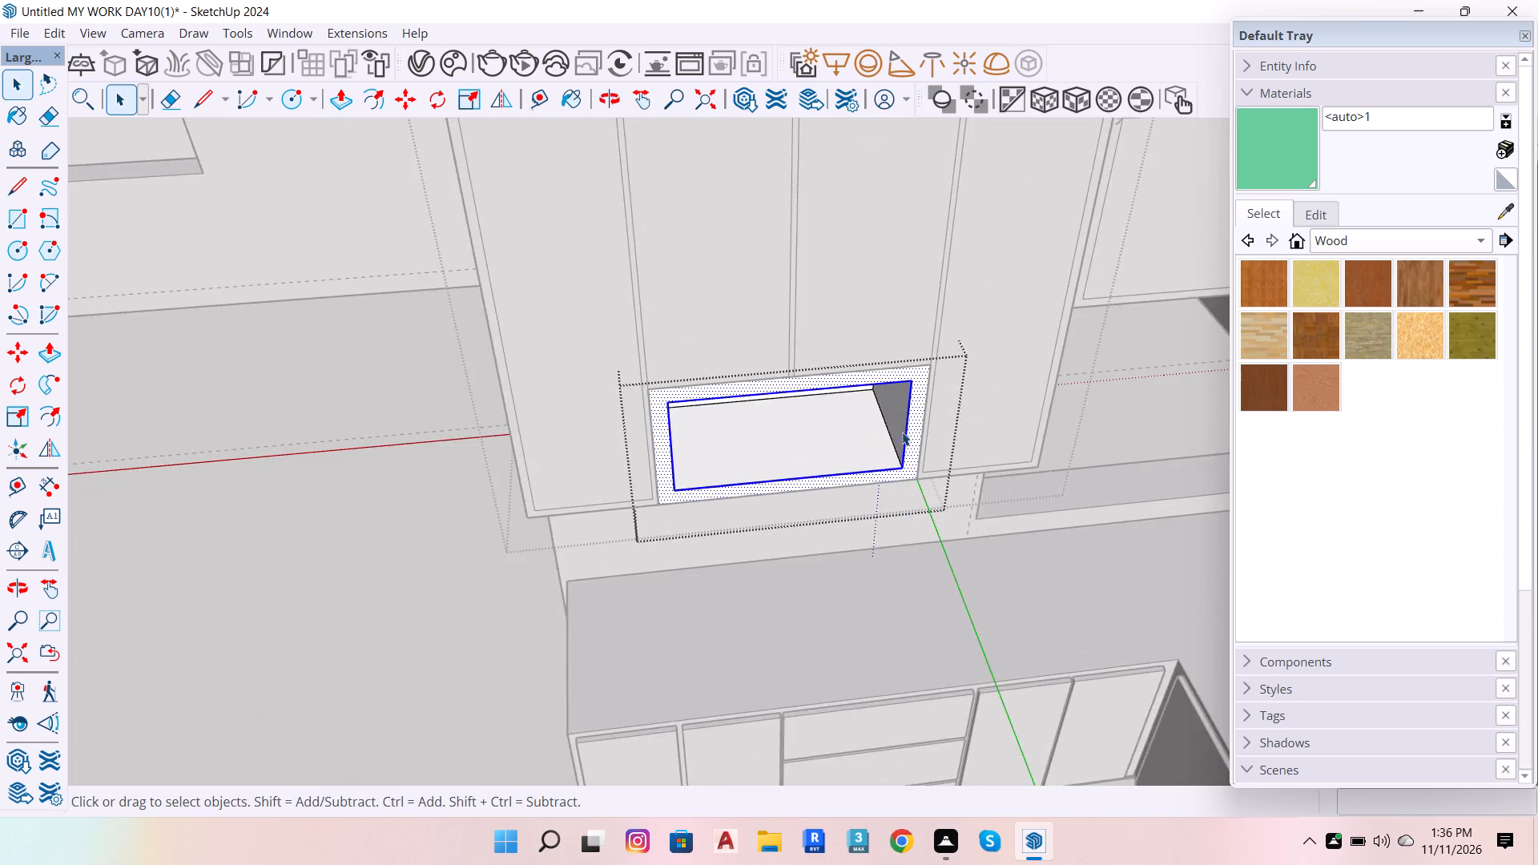
{"action": "scroll", "coordinate": [910, 413], "scroll_direction": "up", "scroll_amount": 7}
{"action": "scroll", "coordinate": [848, 523], "scroll_direction": "down", "scroll_amount": 3}
{"action": "left_click", "coordinate": [970, 674]}
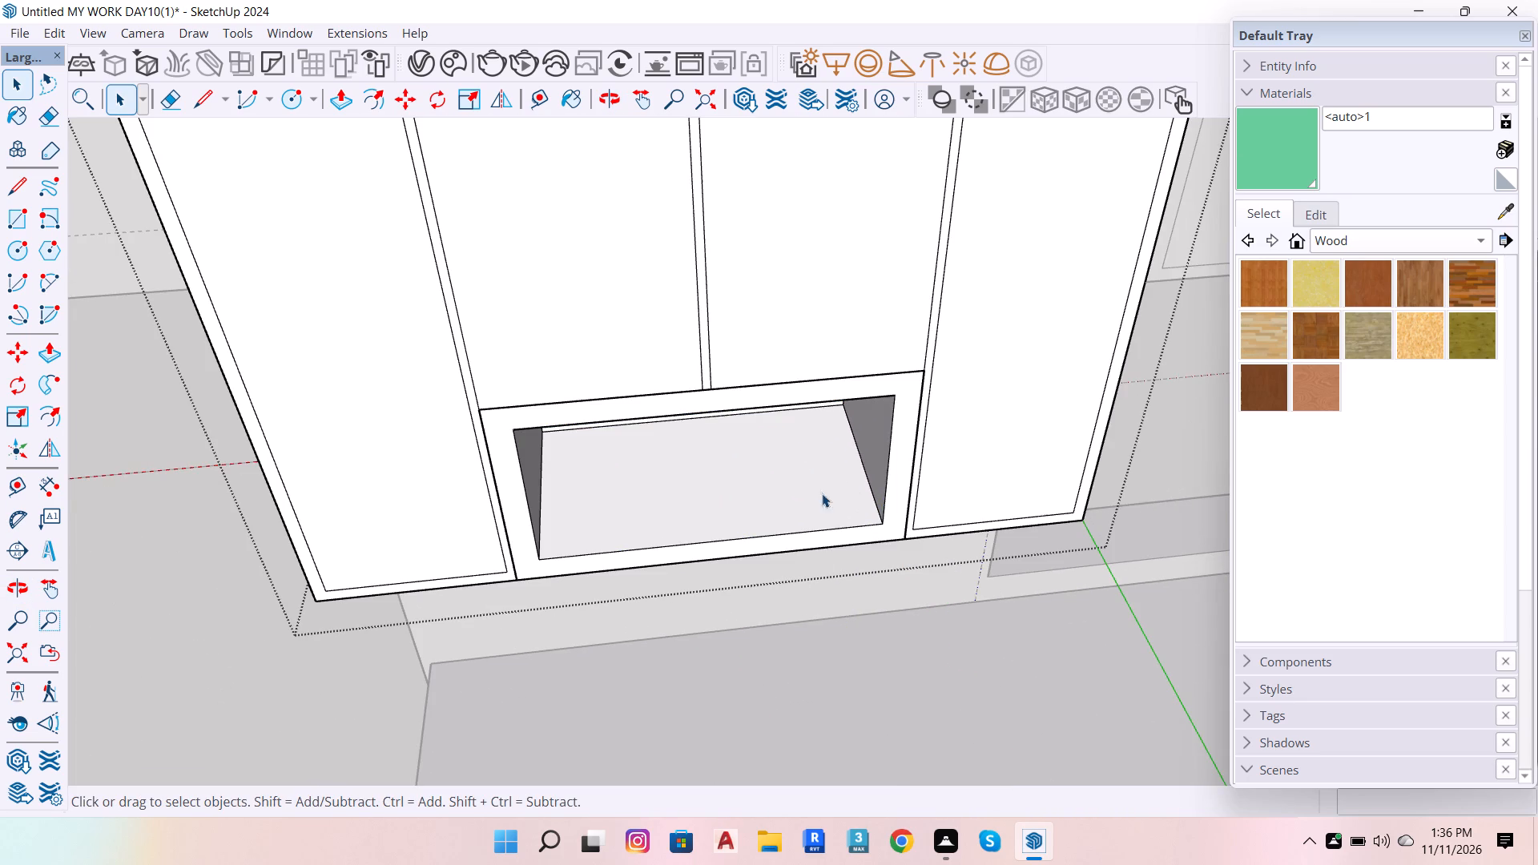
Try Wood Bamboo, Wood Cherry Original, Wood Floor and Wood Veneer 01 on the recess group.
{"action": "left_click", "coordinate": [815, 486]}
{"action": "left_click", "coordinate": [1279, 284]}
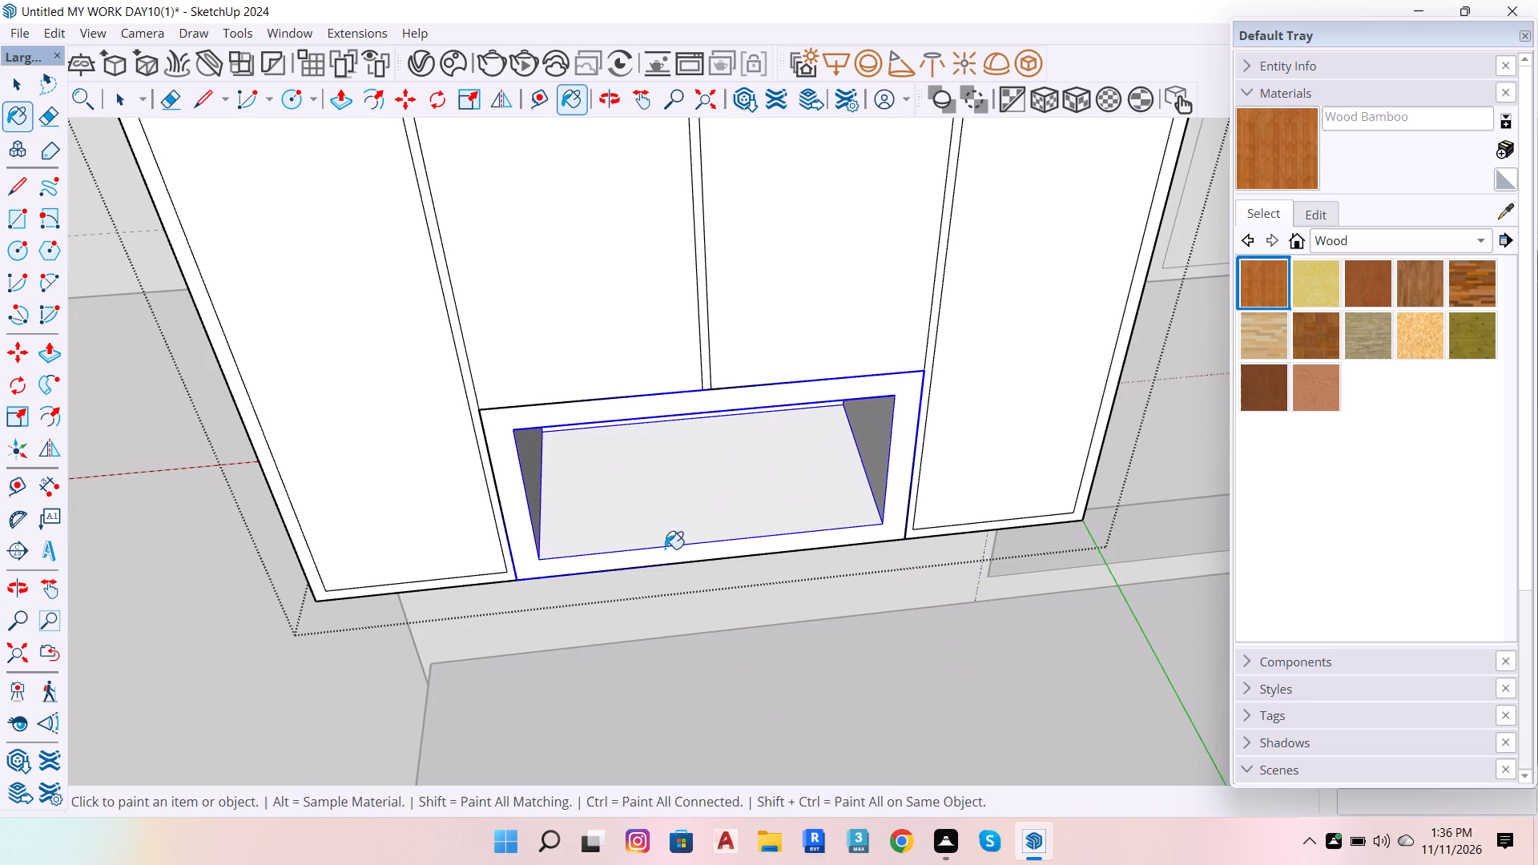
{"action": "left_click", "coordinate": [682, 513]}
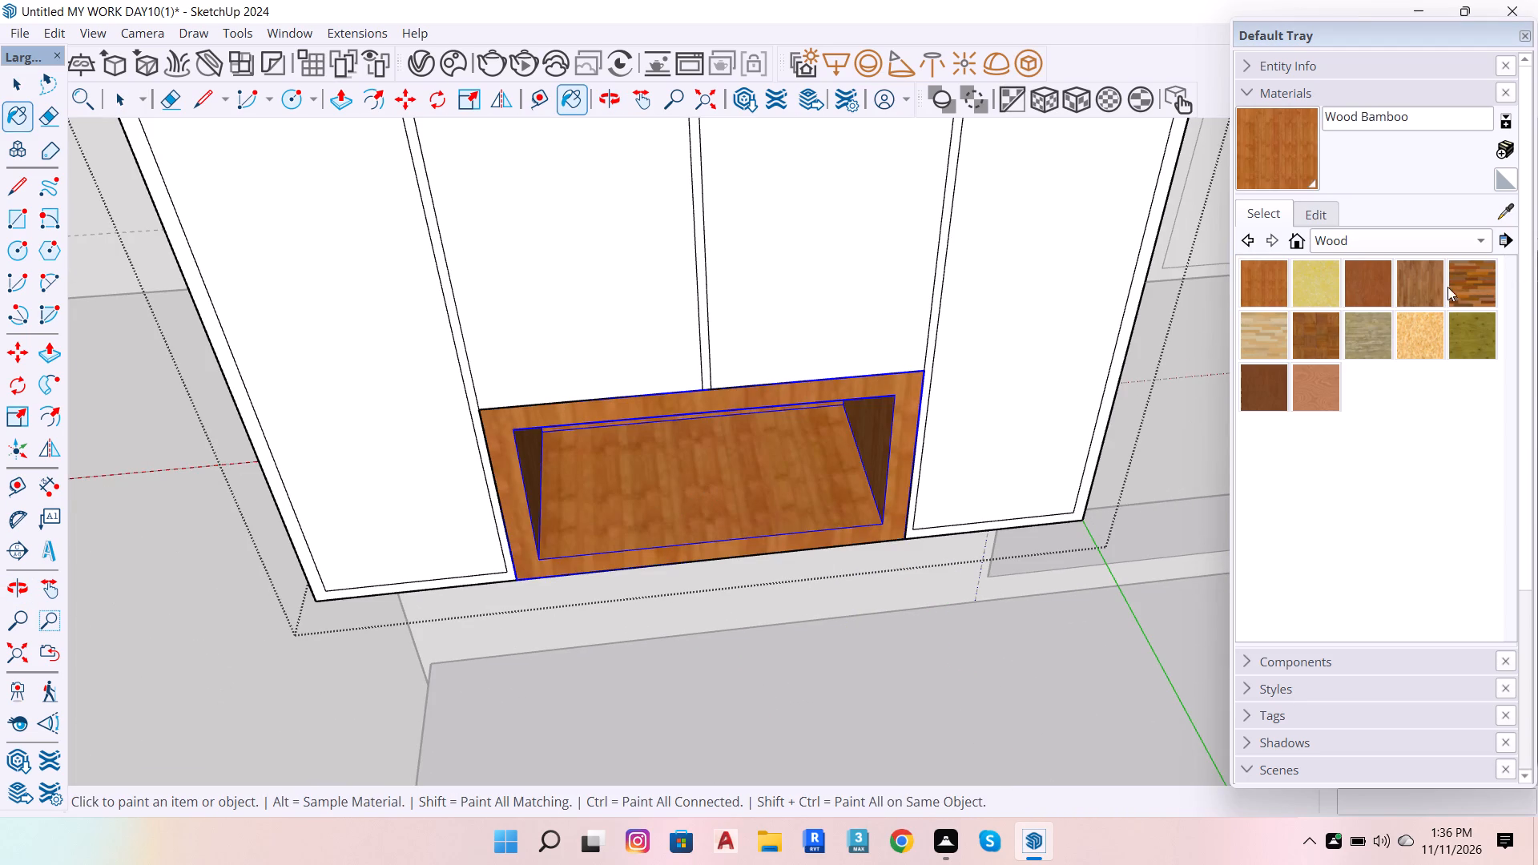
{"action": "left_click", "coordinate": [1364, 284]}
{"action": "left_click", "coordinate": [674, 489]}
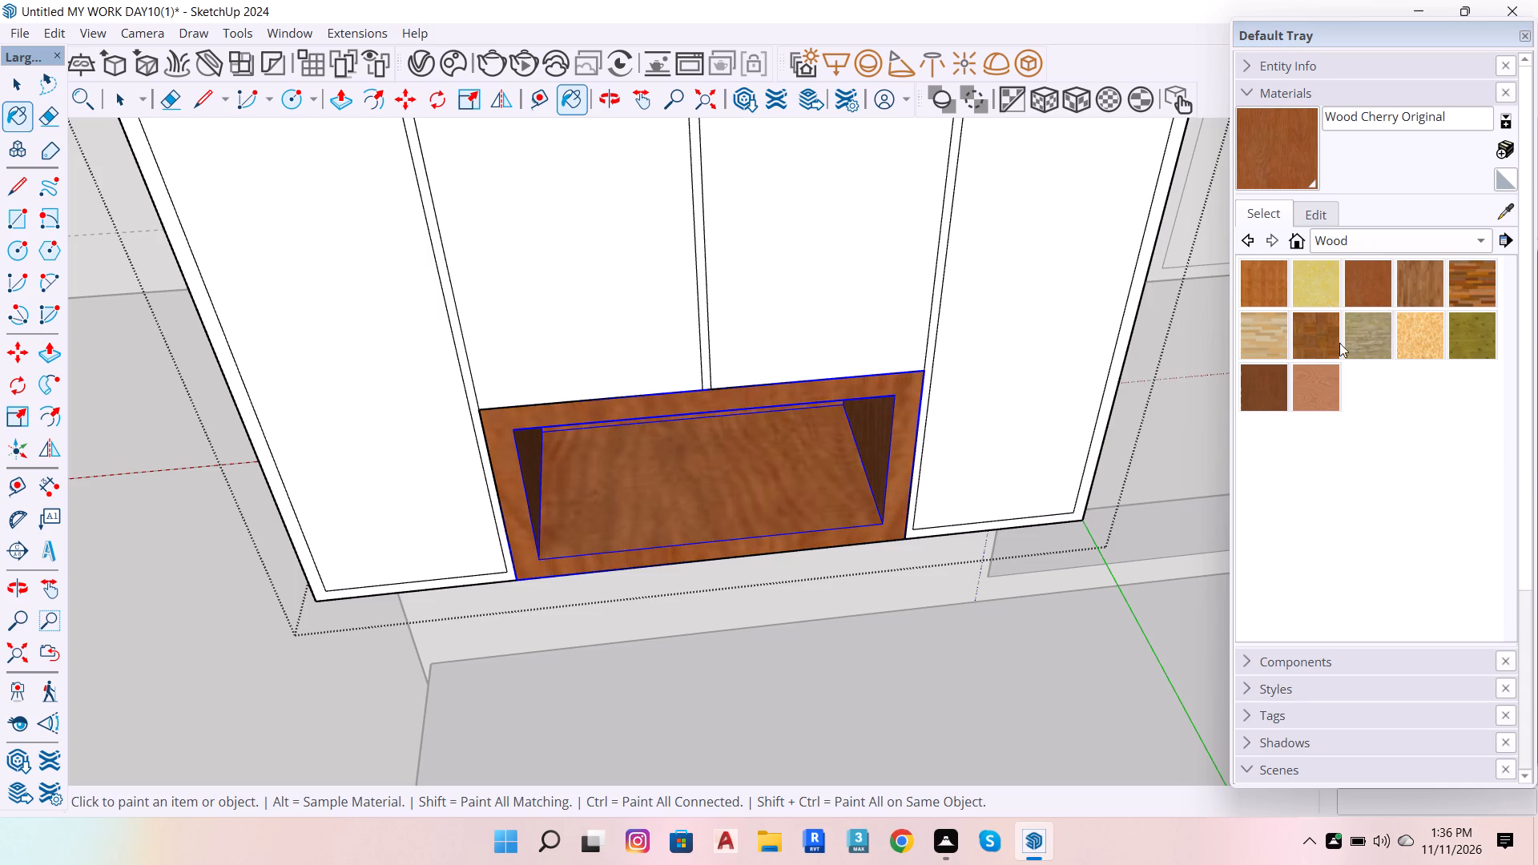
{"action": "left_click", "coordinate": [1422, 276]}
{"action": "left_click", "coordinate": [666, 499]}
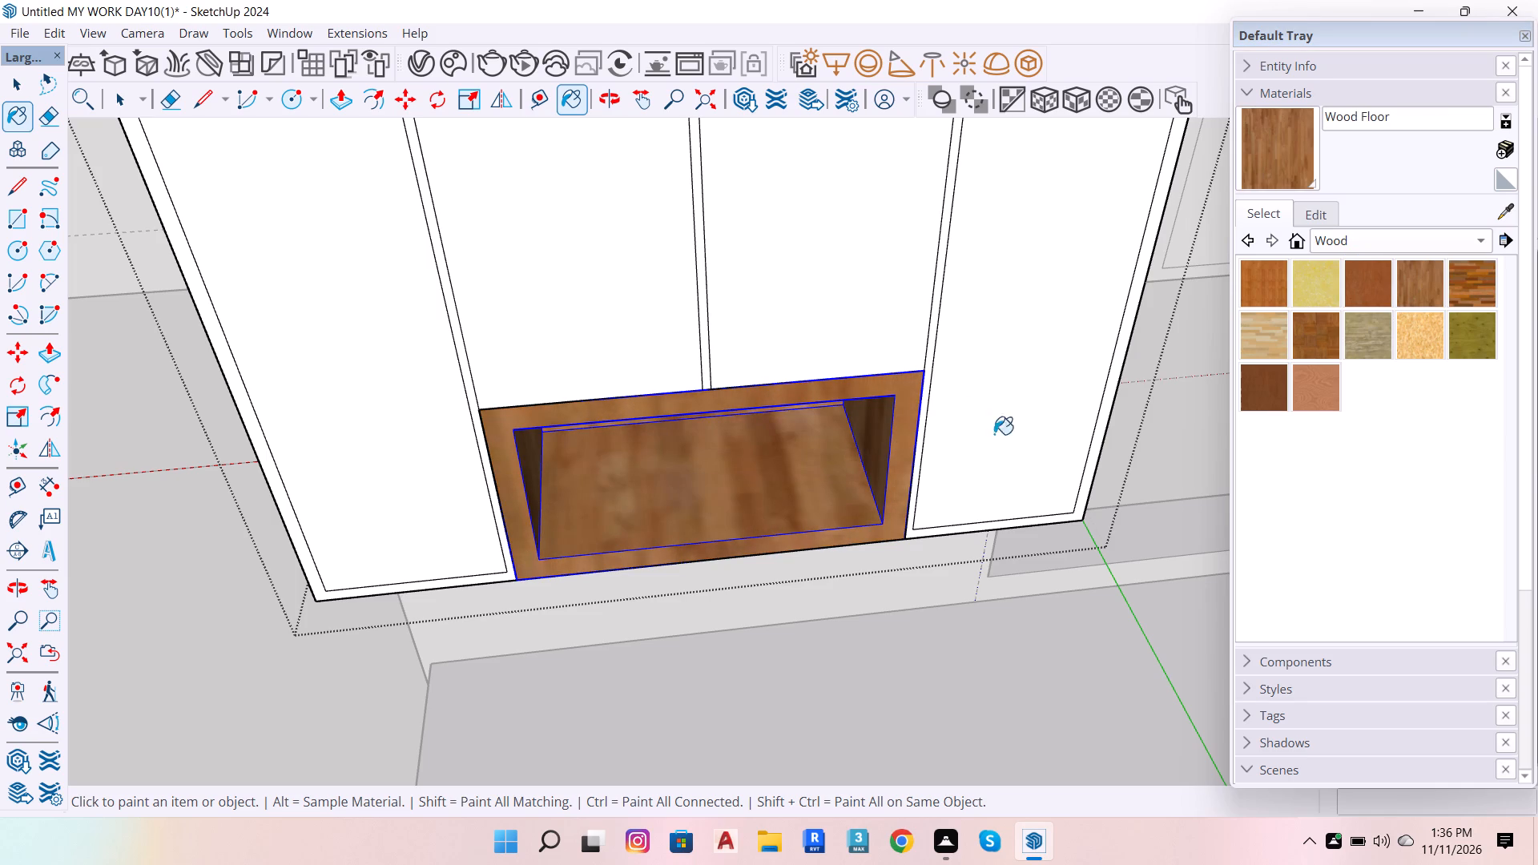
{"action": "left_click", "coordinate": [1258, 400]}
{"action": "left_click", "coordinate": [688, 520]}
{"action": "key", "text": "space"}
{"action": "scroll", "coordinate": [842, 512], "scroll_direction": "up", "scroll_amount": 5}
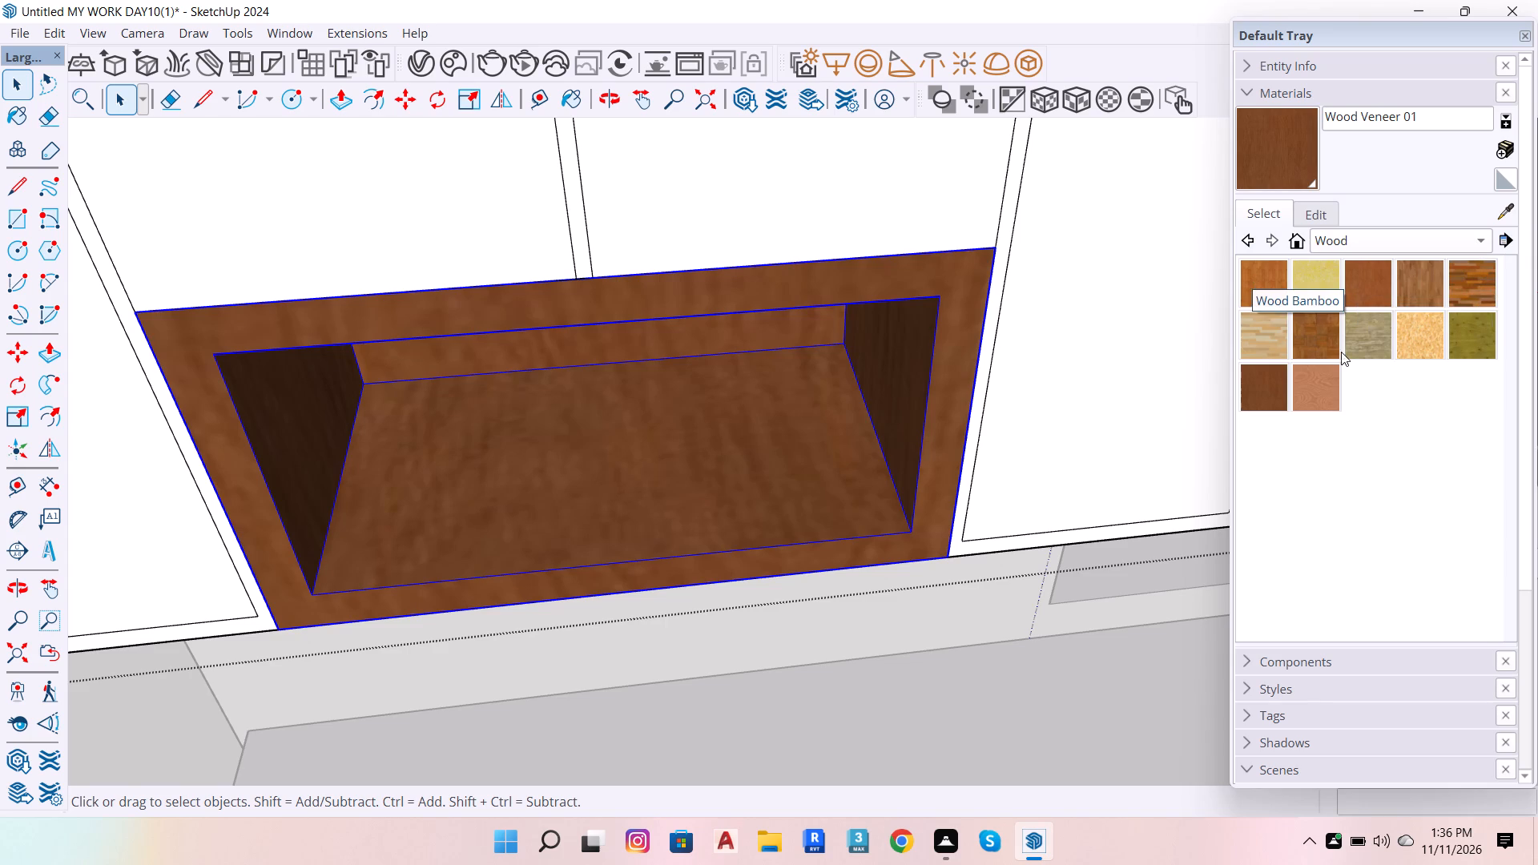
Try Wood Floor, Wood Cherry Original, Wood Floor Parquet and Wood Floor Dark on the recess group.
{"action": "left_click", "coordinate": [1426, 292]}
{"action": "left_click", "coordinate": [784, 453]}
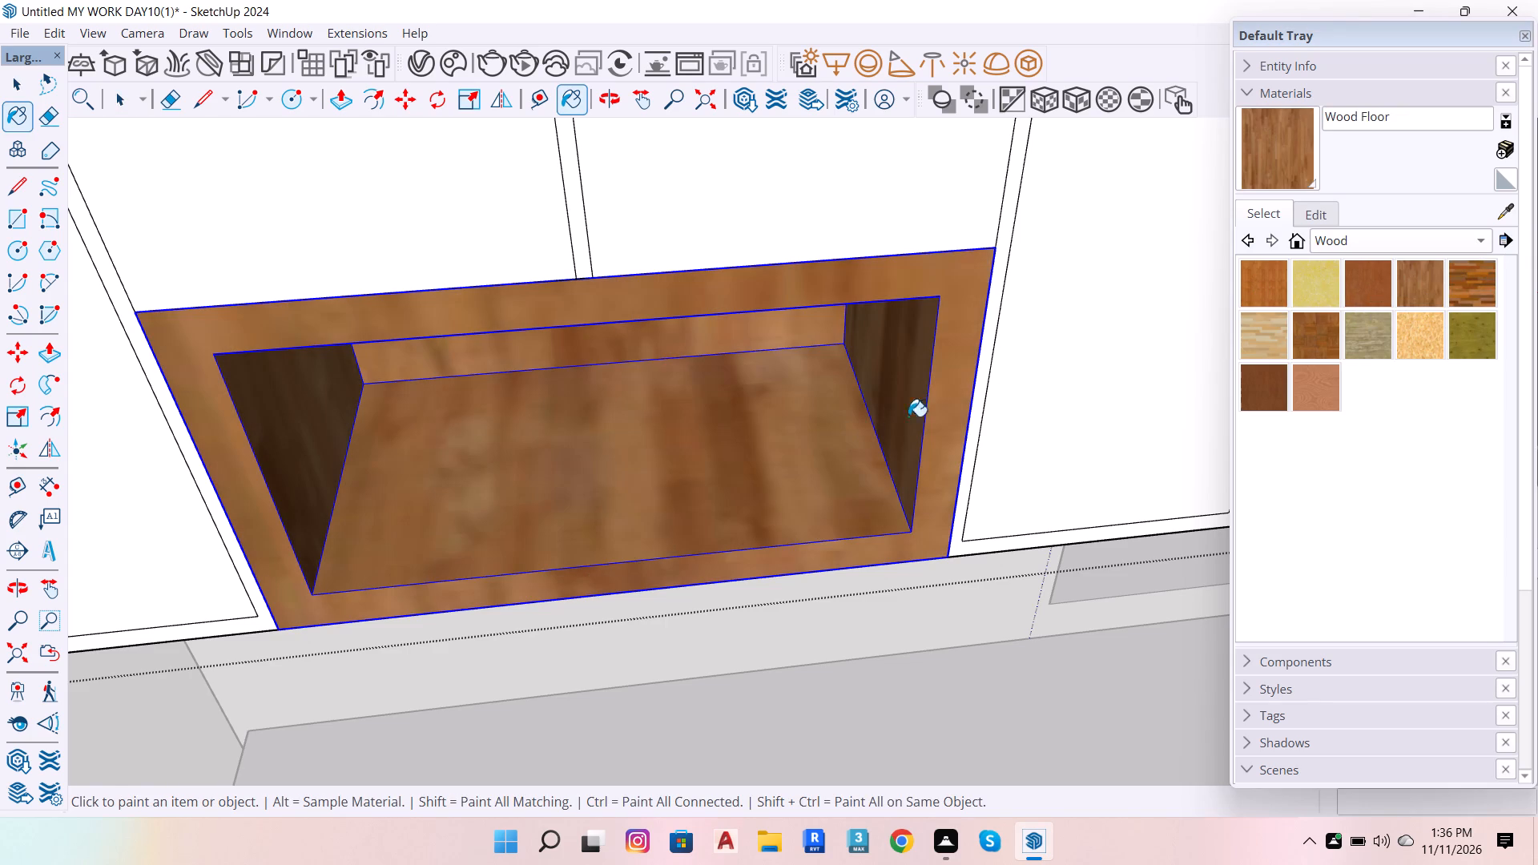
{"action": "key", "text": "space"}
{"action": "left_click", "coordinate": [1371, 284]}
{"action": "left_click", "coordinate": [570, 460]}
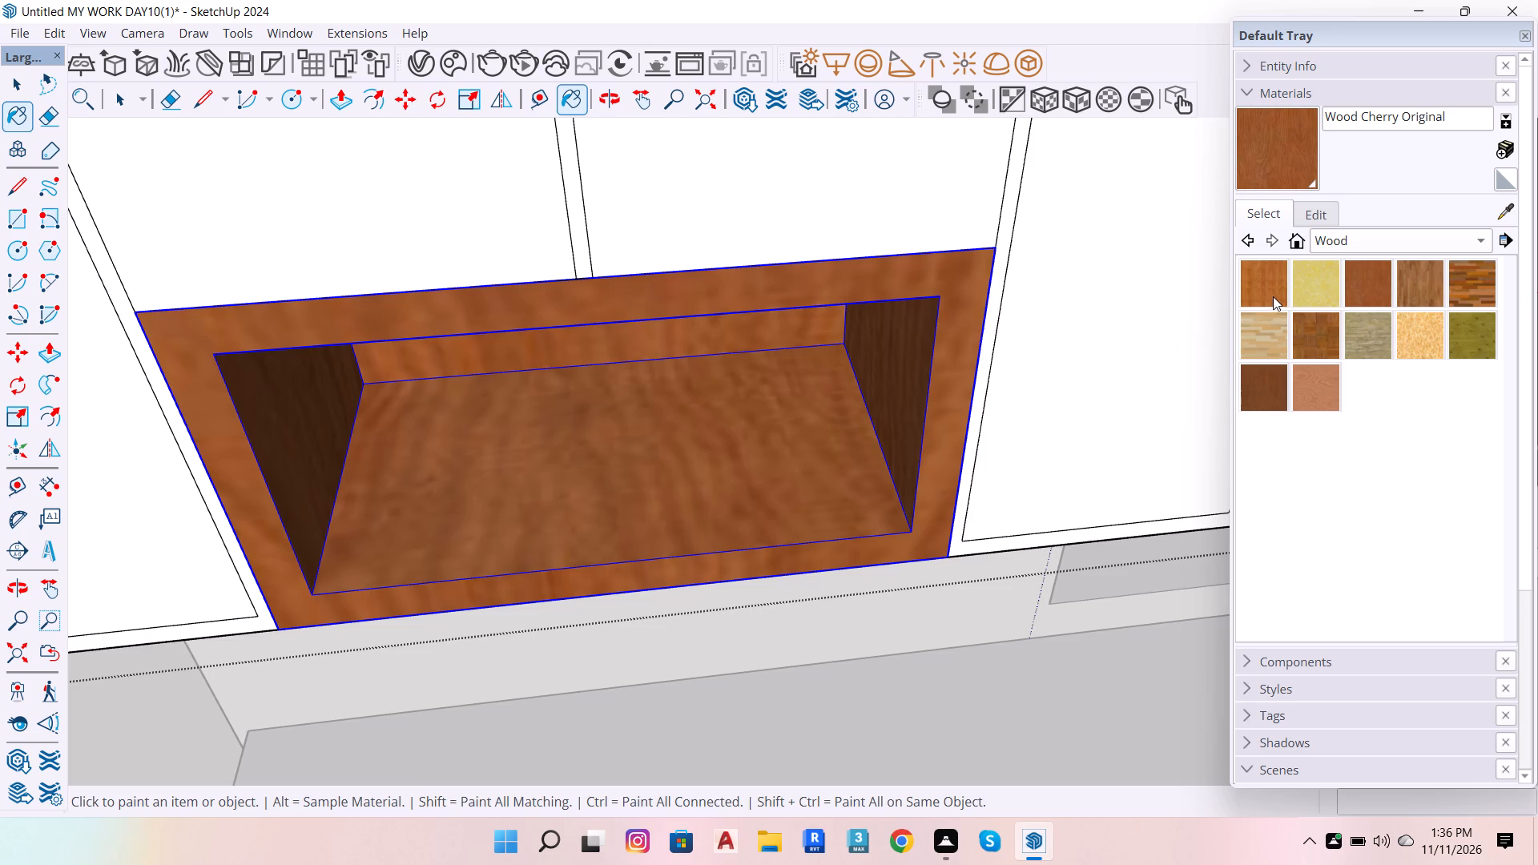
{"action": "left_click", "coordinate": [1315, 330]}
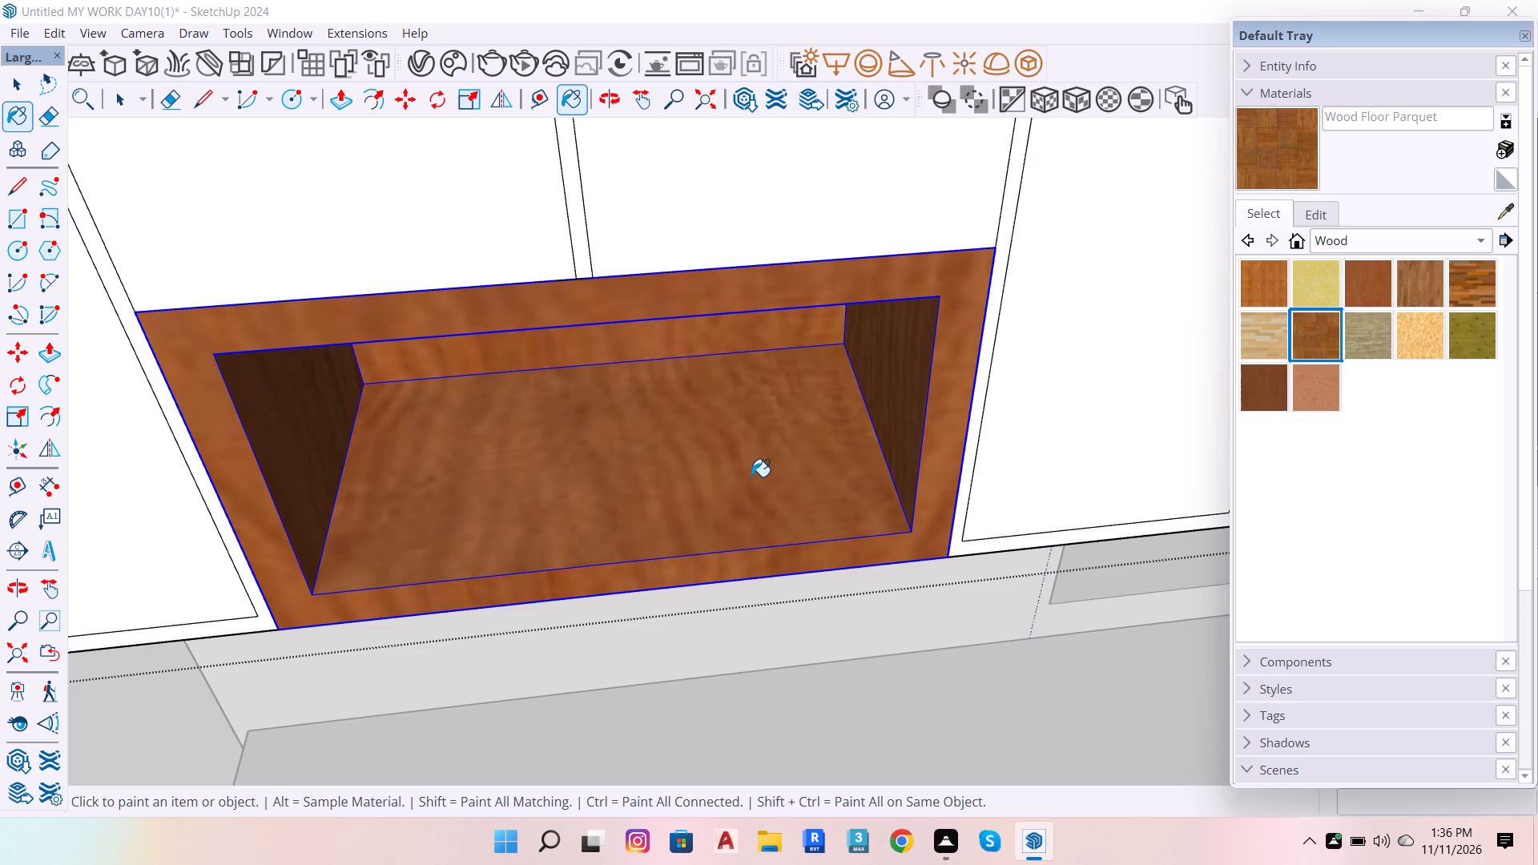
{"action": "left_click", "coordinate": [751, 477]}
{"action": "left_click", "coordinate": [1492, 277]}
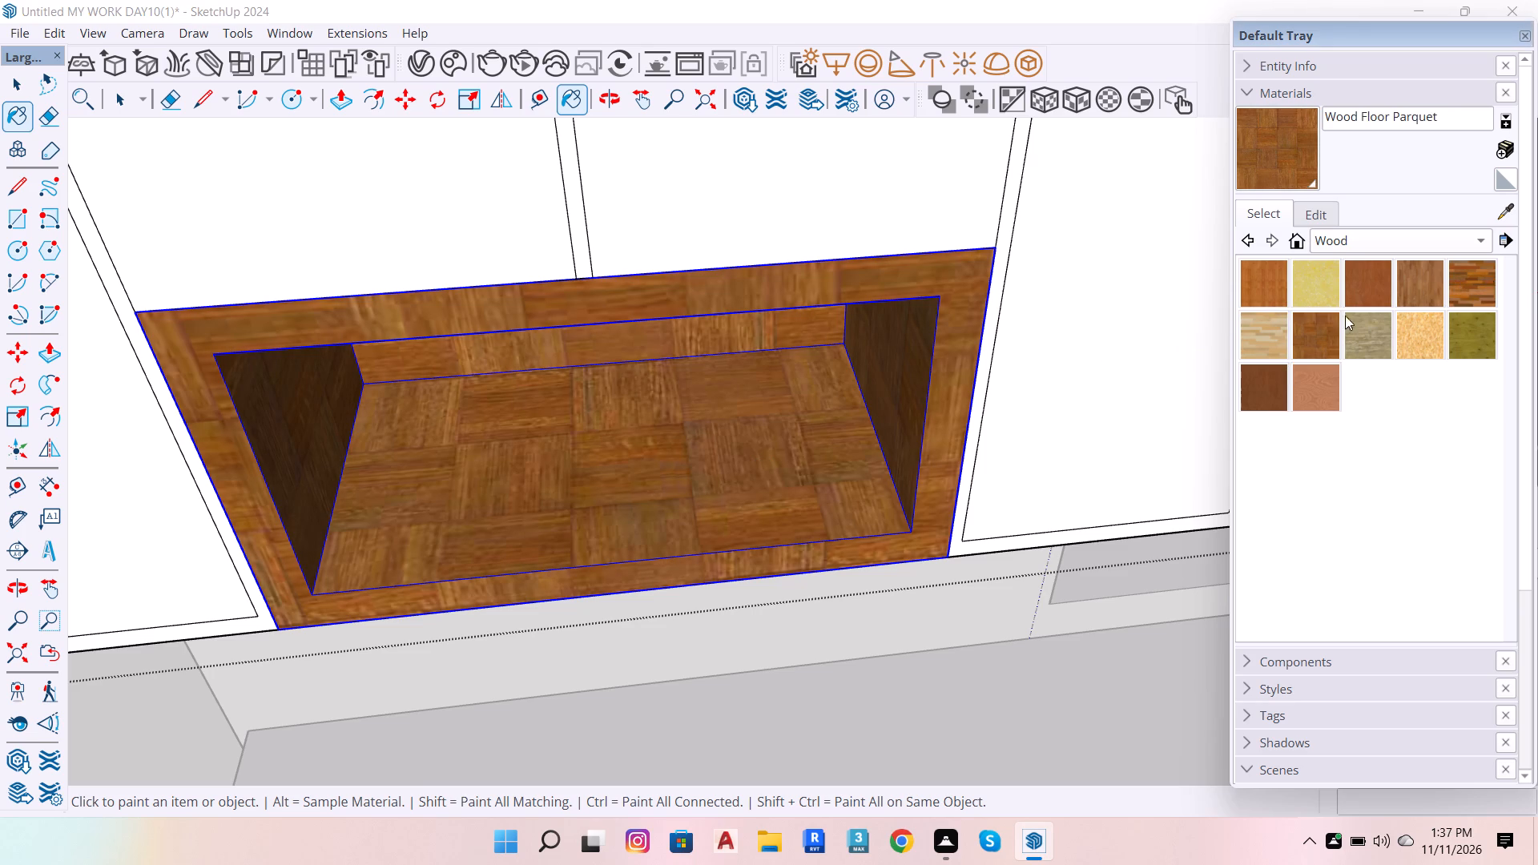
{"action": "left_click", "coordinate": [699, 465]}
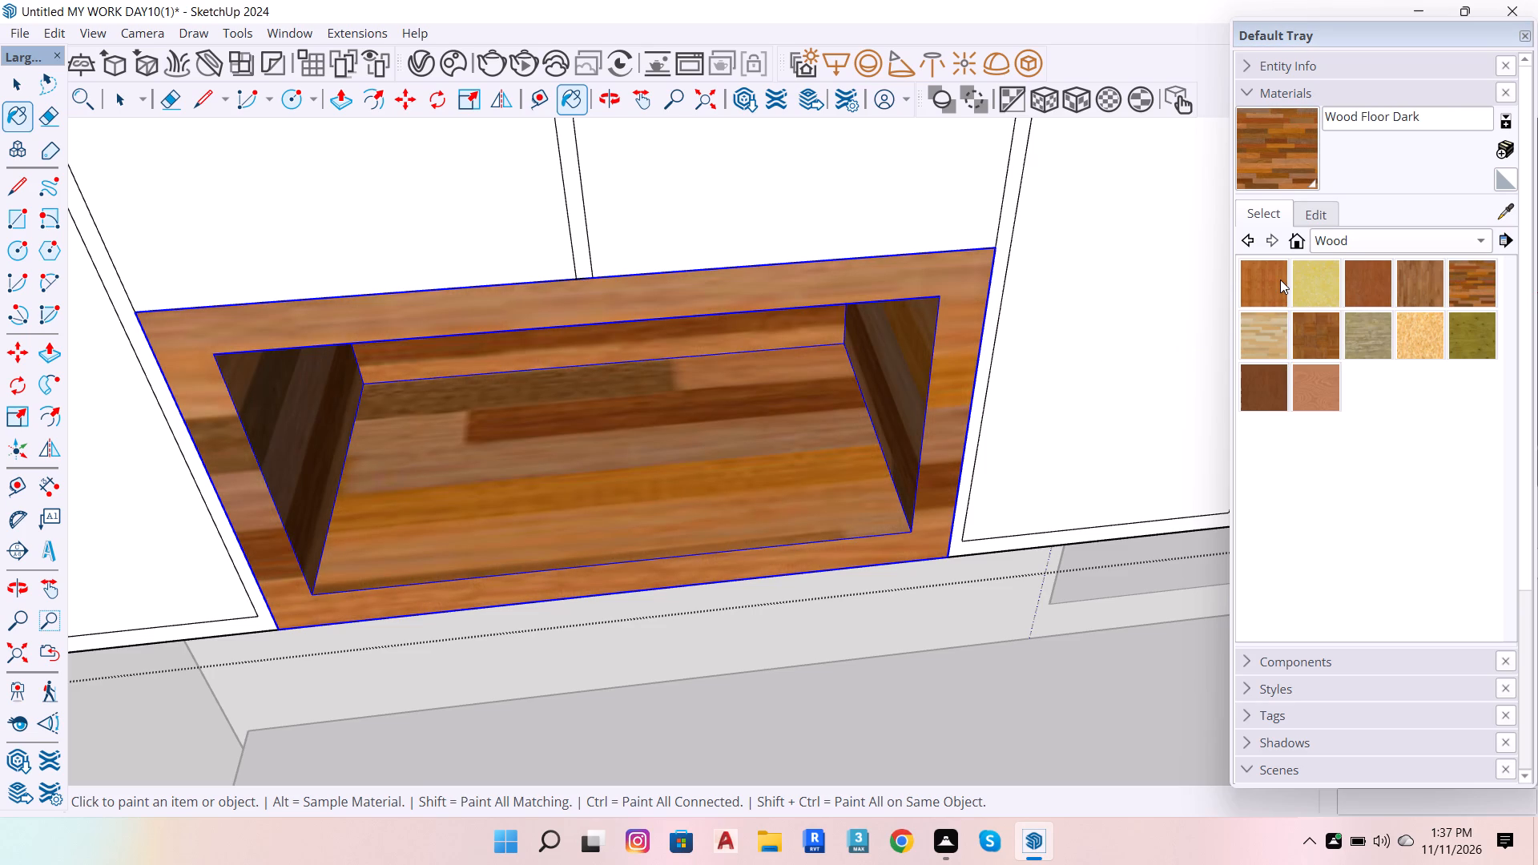
Paint the recess group with the Wood Bamboo material.
{"action": "left_click", "coordinate": [1280, 280]}
{"action": "left_click", "coordinate": [833, 428]}
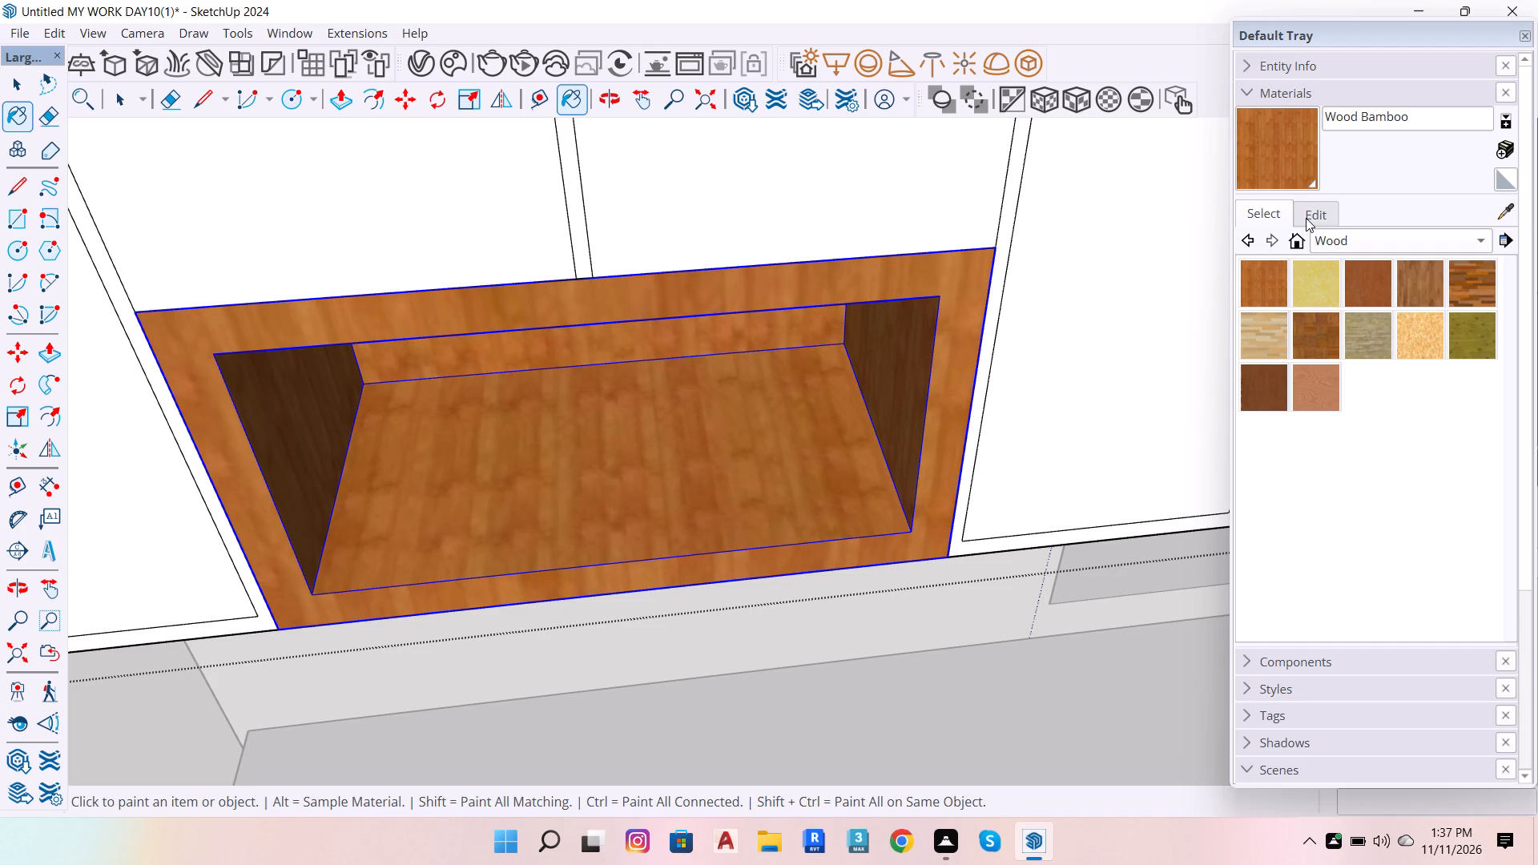
Darken the Wood Bamboo material's colour to a deeper brown and clear the recess group's selection.
{"action": "left_click", "coordinate": [1328, 221]}
{"action": "left_click_drag", "start_coordinate": [1347, 332], "coordinate": [1346, 332]}
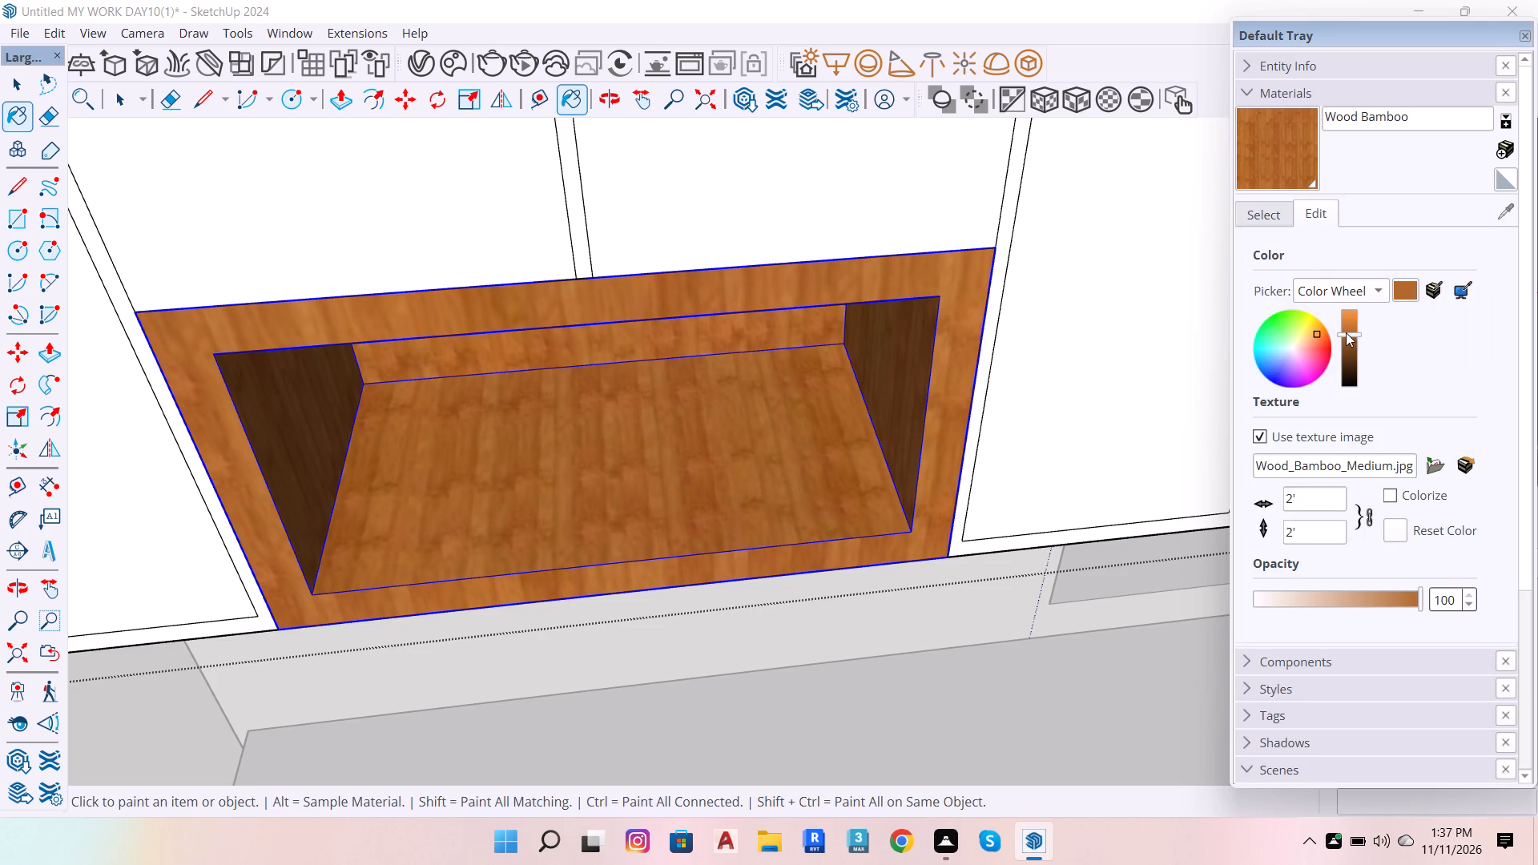
{"action": "left_click_drag", "start_coordinate": [1346, 332], "coordinate": [1349, 351]}
{"action": "key", "text": "space"}
{"action": "scroll", "coordinate": [1097, 480], "scroll_direction": "down", "scroll_amount": 12}
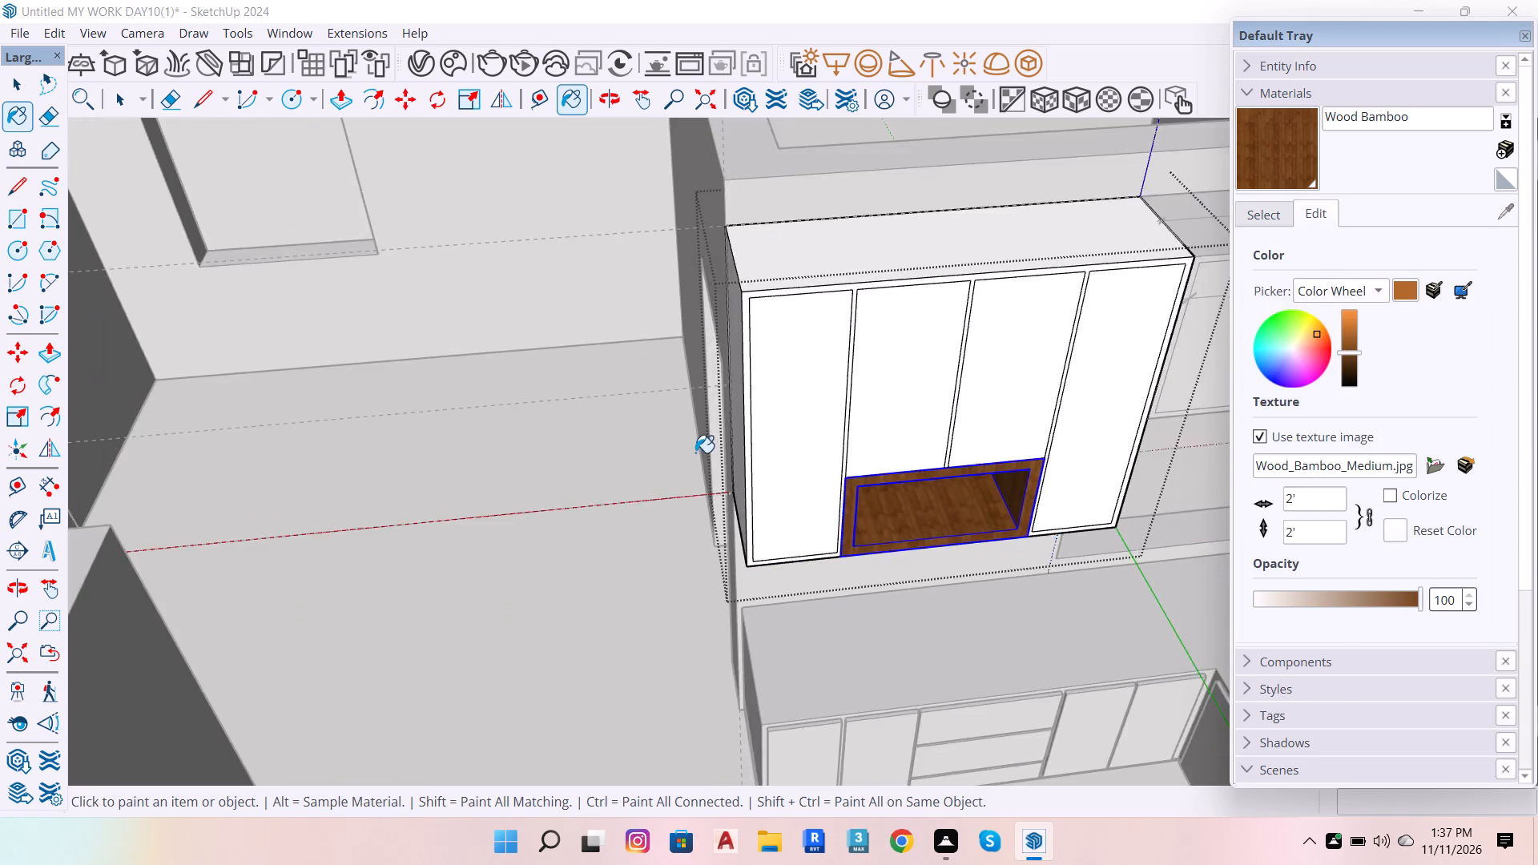
{"action": "scroll", "coordinate": [695, 453], "scroll_direction": "down", "scroll_amount": 6}
{"action": "key", "text": "space"}
{"action": "key", "text": "space"}
{"action": "key", "text": "space"}
{"action": "key", "text": "space"}
{"action": "key", "text": "space"}
{"action": "left_click", "coordinate": [1111, 478]}
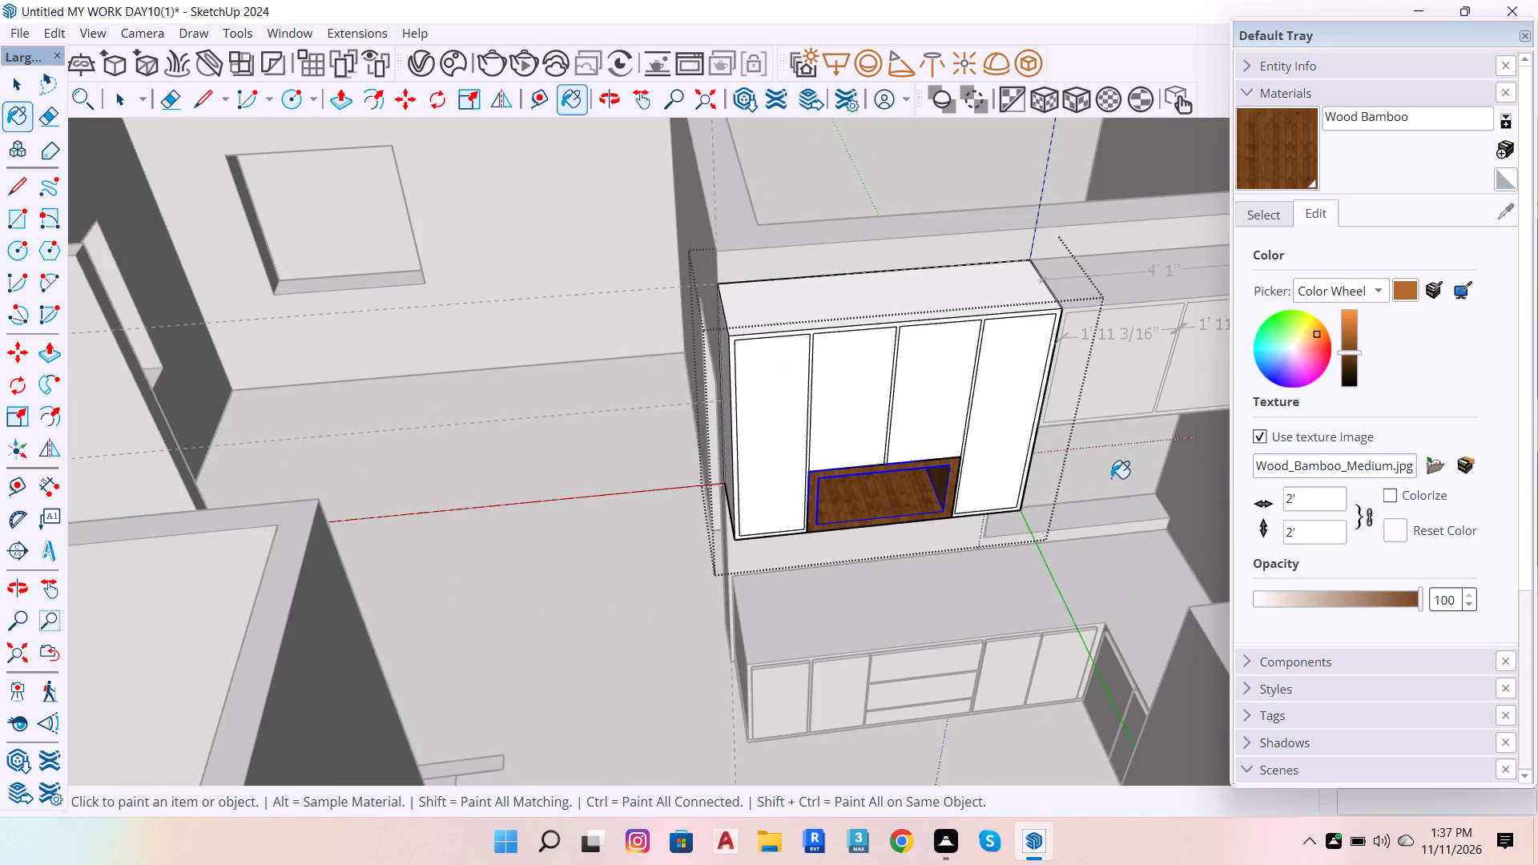
{"action": "key", "text": "space"}
{"action": "double_click", "coordinate": [1105, 463]}
Copy the bottom edge of the left central door panel upward by 0.8" above the wooden recess.
{"action": "scroll", "coordinate": [1121, 456], "scroll_direction": "up", "scroll_amount": 7}
{"action": "scroll", "coordinate": [840, 489], "scroll_direction": "down", "scroll_amount": 6}
{"action": "scroll", "coordinate": [627, 420], "scroll_direction": "up", "scroll_amount": 5}
{"action": "left_click", "coordinate": [629, 420]}
{"action": "scroll", "coordinate": [647, 444], "scroll_direction": "up", "scroll_amount": 6}
{"action": "triple_click", "coordinate": [647, 444]}
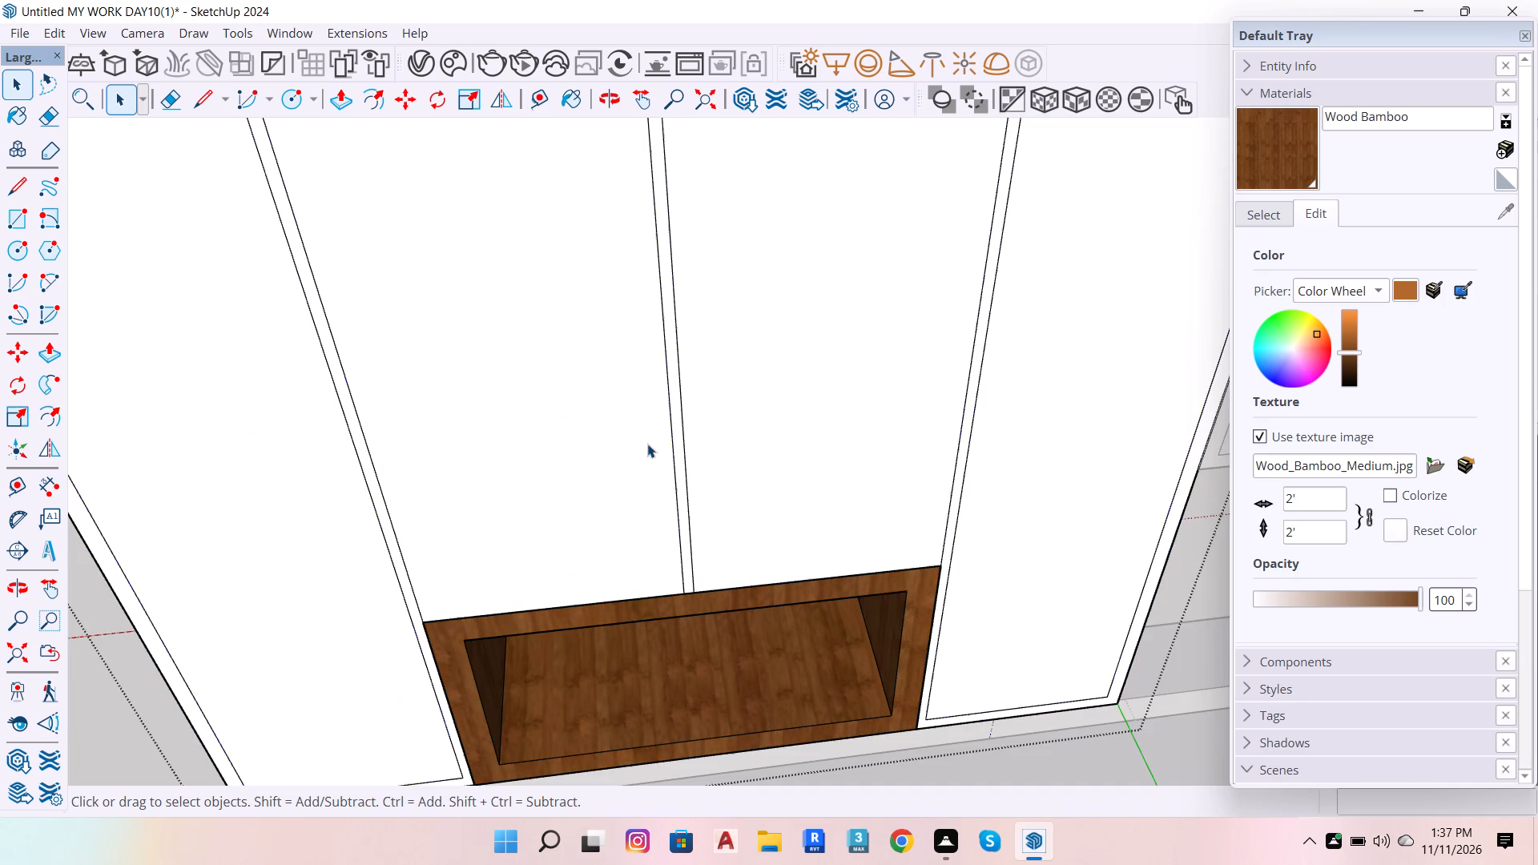
{"action": "left_click", "coordinate": [647, 444]}
{"action": "double_click", "coordinate": [647, 444]}
{"action": "left_click", "coordinate": [628, 468]}
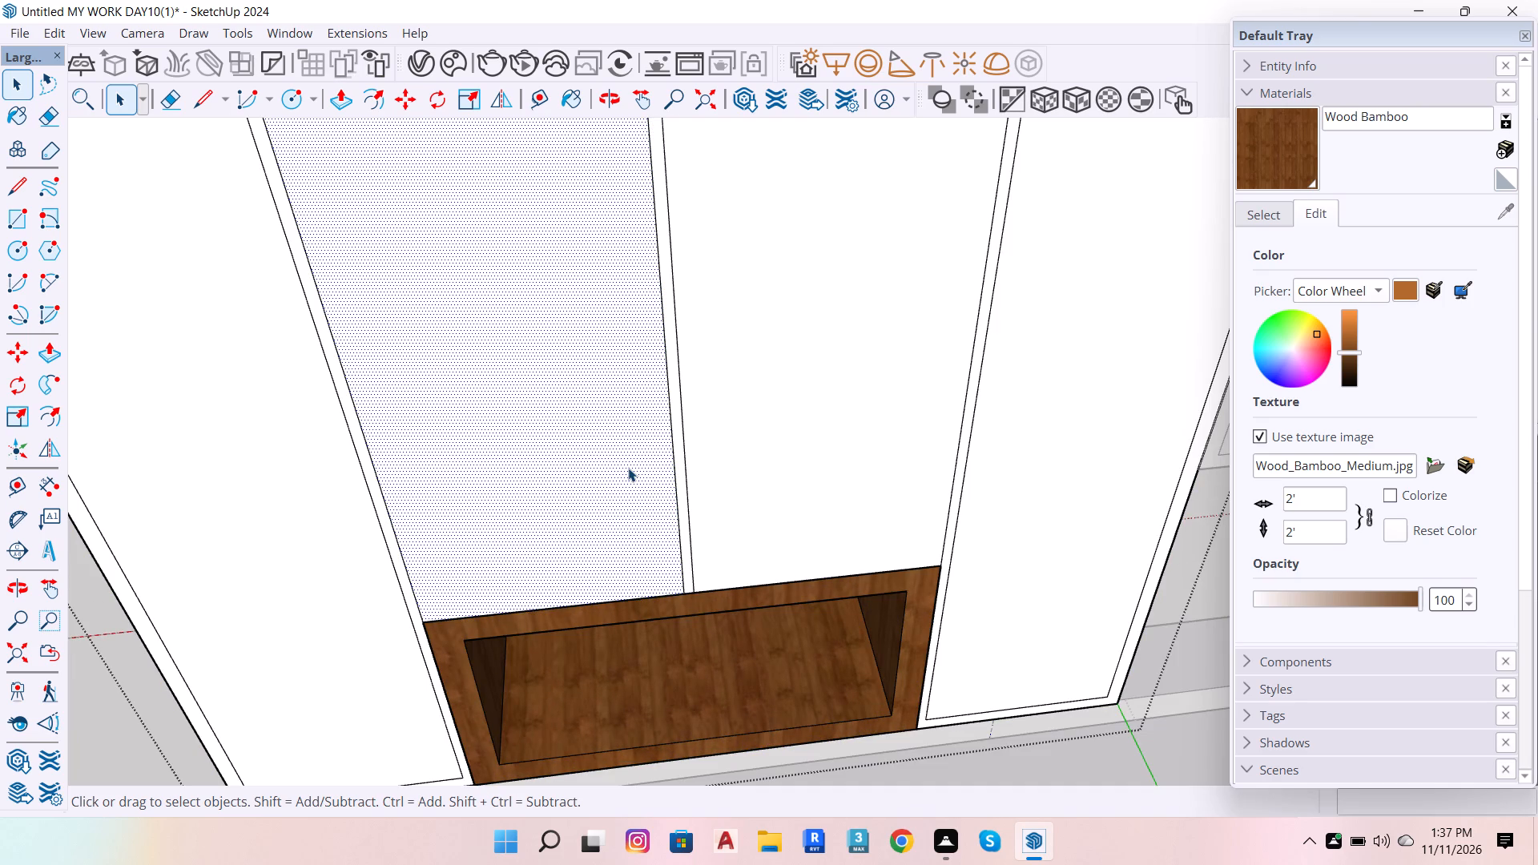
{"action": "scroll", "coordinate": [626, 587], "scroll_direction": "up", "scroll_amount": 6}
{"action": "double_click", "coordinate": [627, 586]}
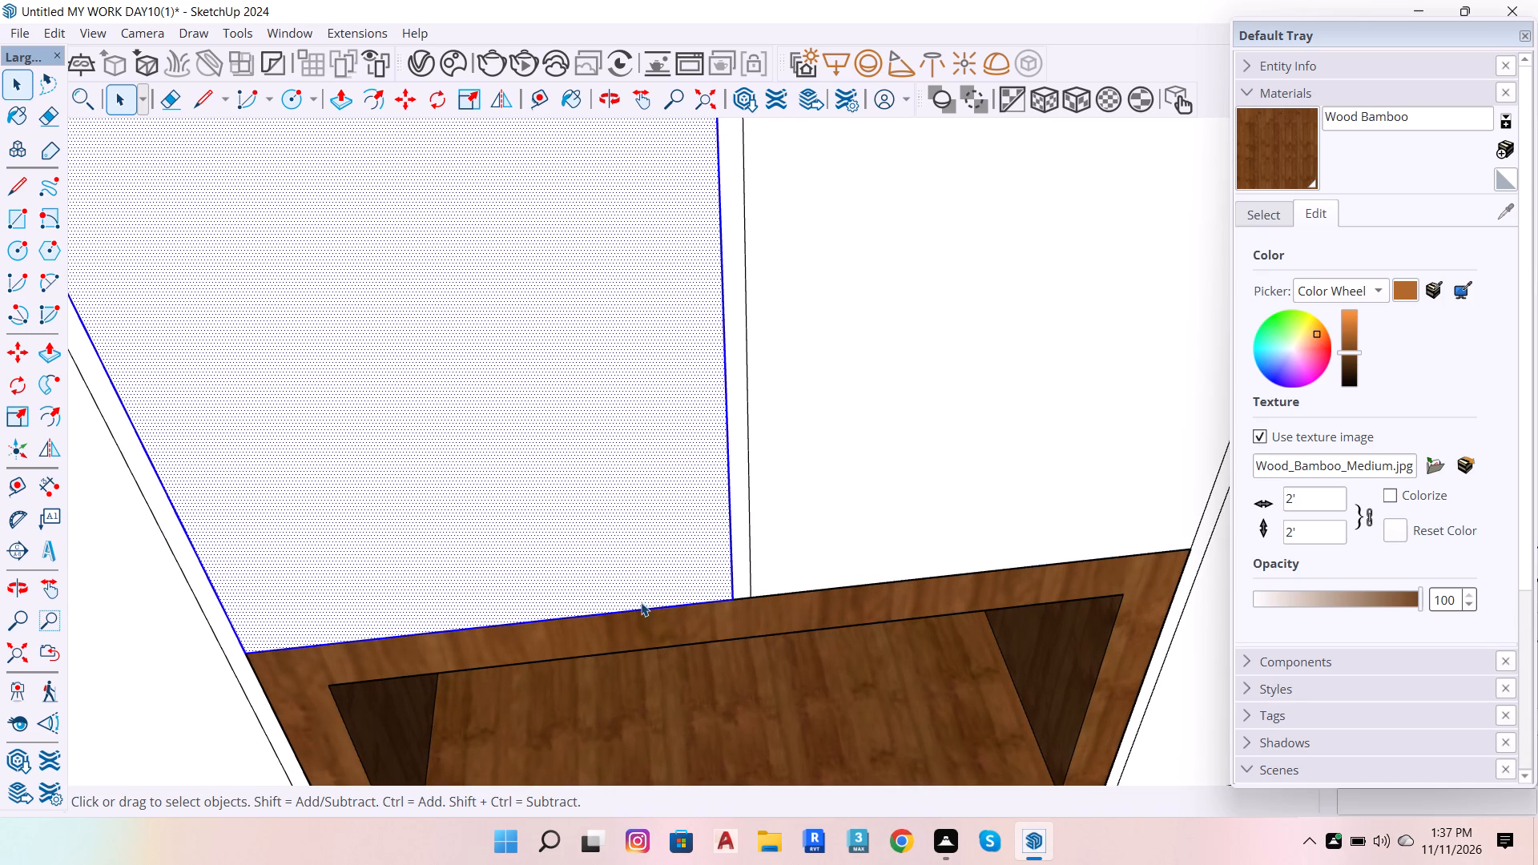
{"action": "left_click", "coordinate": [641, 602]}
{"action": "left_click", "coordinate": [644, 605]}
{"action": "left_click", "coordinate": [644, 610]}
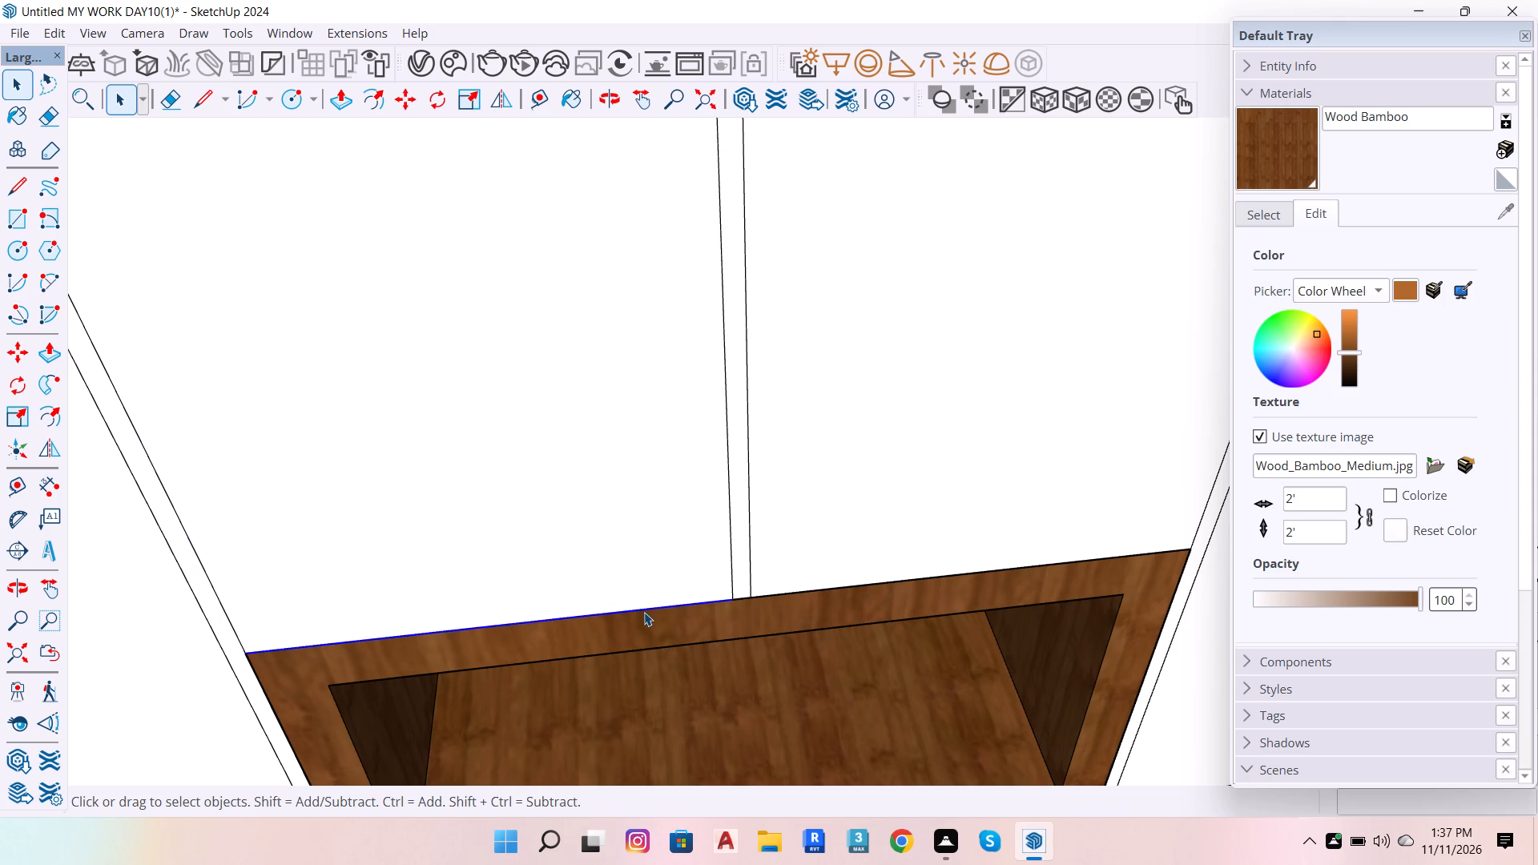
{"action": "key", "text": "m"}
{"action": "left_click", "coordinate": [643, 611]}
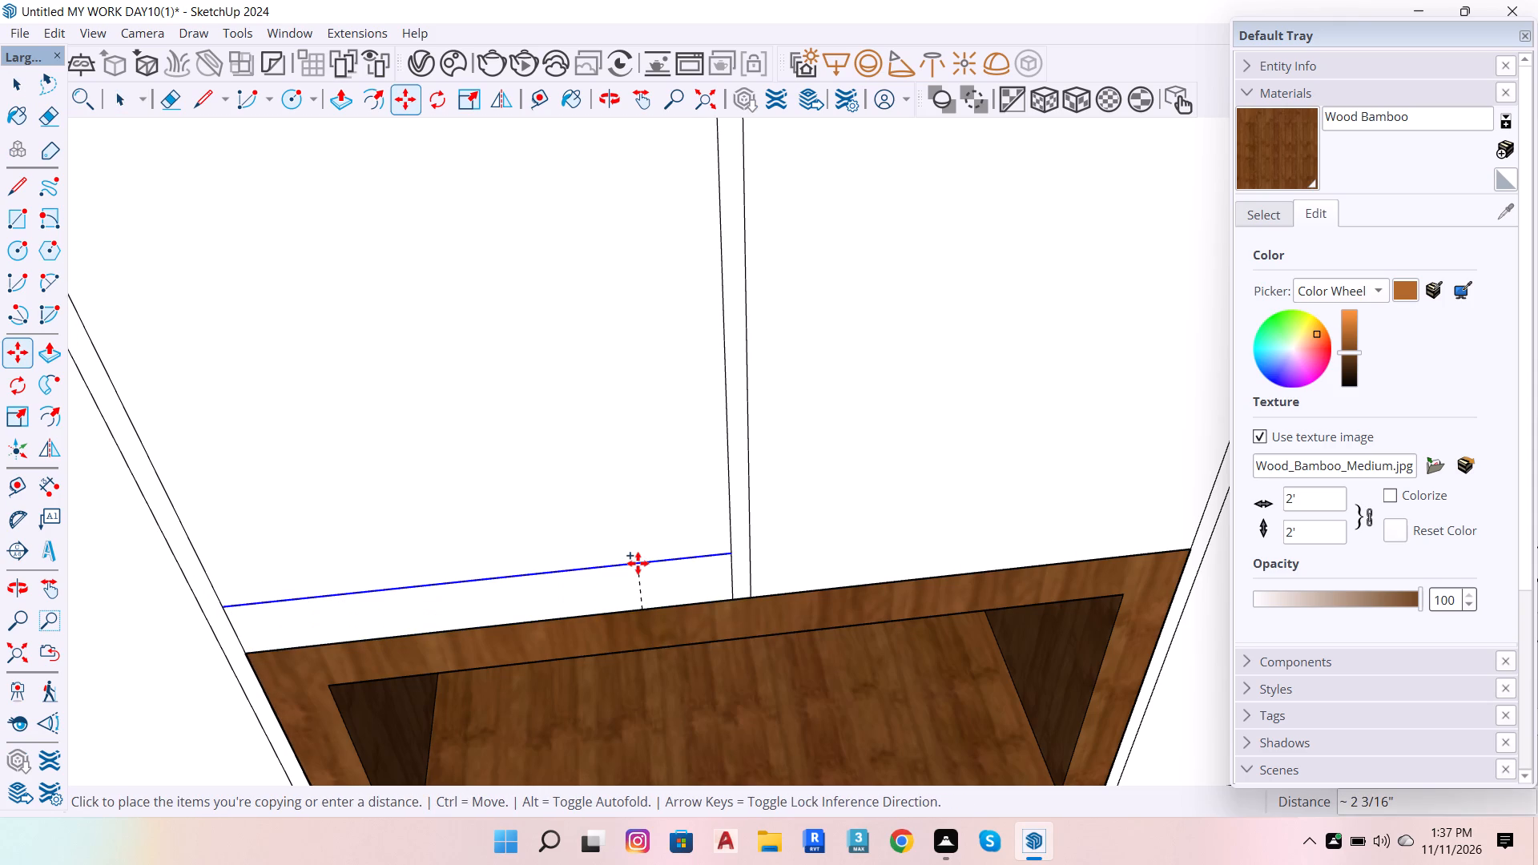
{"action": "type", "text": ".8"}
{"action": "key", "text": "Return"}
{"action": "key", "text": "space"}
{"action": "scroll", "coordinate": [694, 597], "scroll_direction": "down", "scroll_amount": 3}
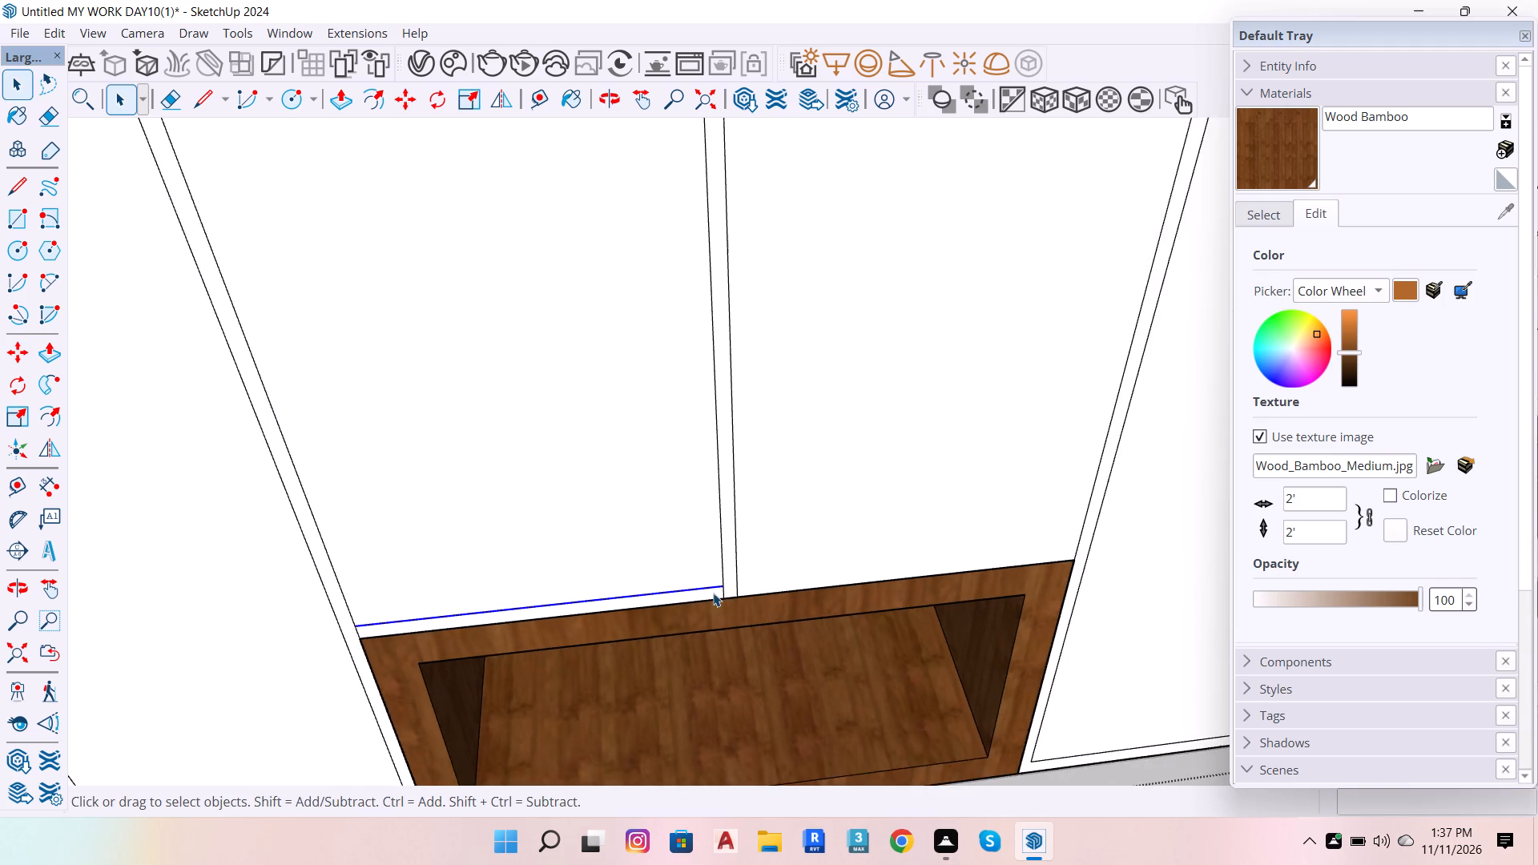
Copy the bottom edge of the right central door panel straight up by 0.8".
{"action": "scroll", "coordinate": [759, 589], "scroll_direction": "up", "scroll_amount": 11}
{"action": "left_click", "coordinate": [782, 596]}
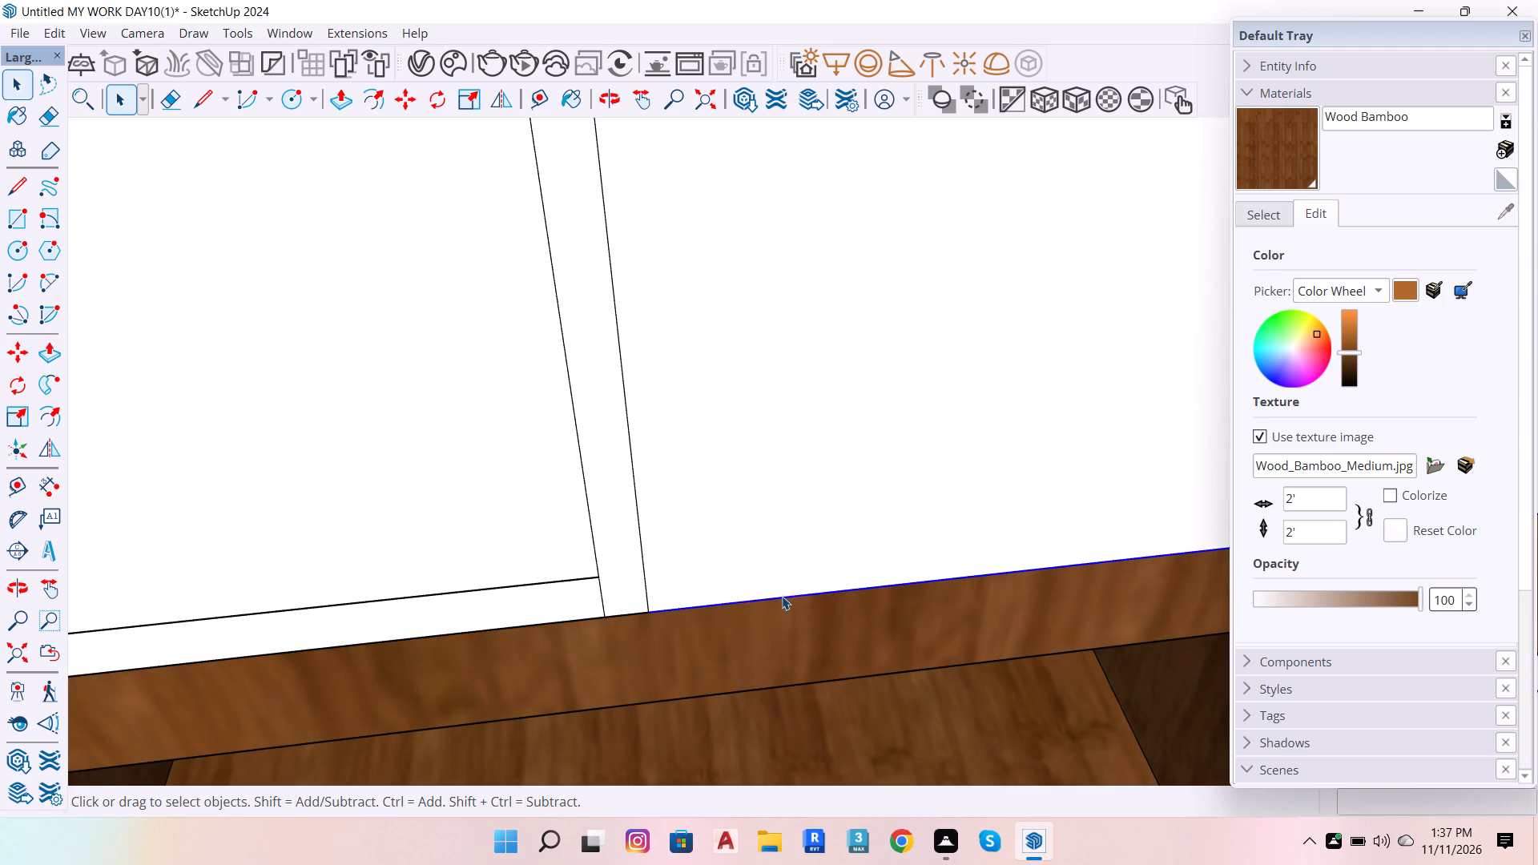
{"action": "key", "text": "m"}
{"action": "left_click", "coordinate": [781, 597]}
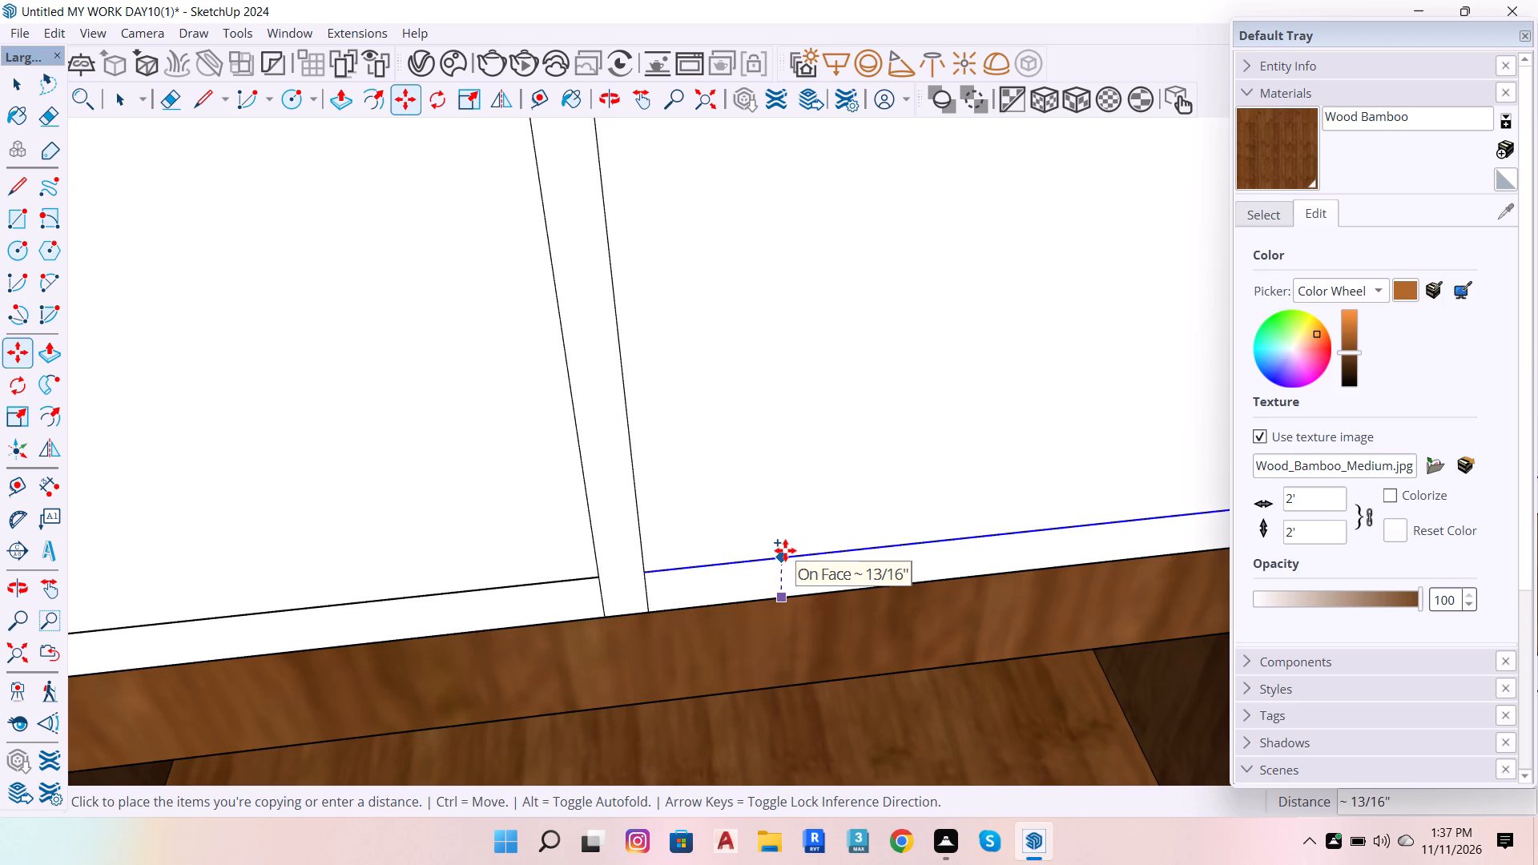
{"action": "key", "text": "Up"}
{"action": "type", "text": ".8"}
{"action": "key", "text": "Return"}
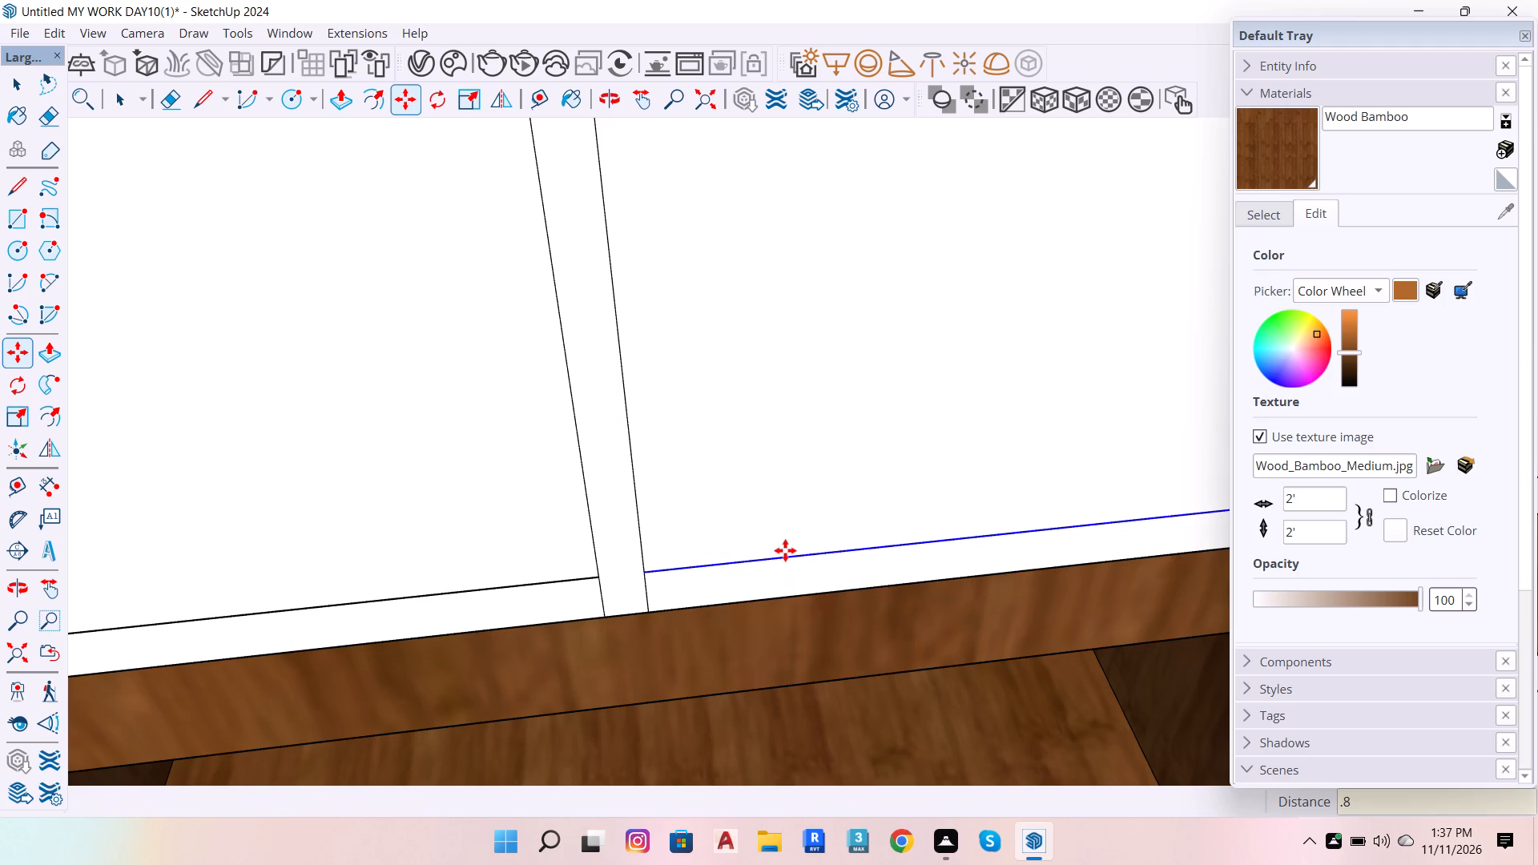
{"action": "key", "text": "space"}
Erase the leftover vertical edge stubs between the two central doors, just above the recess.
{"action": "scroll", "coordinate": [578, 613], "scroll_direction": "up", "scroll_amount": 5}
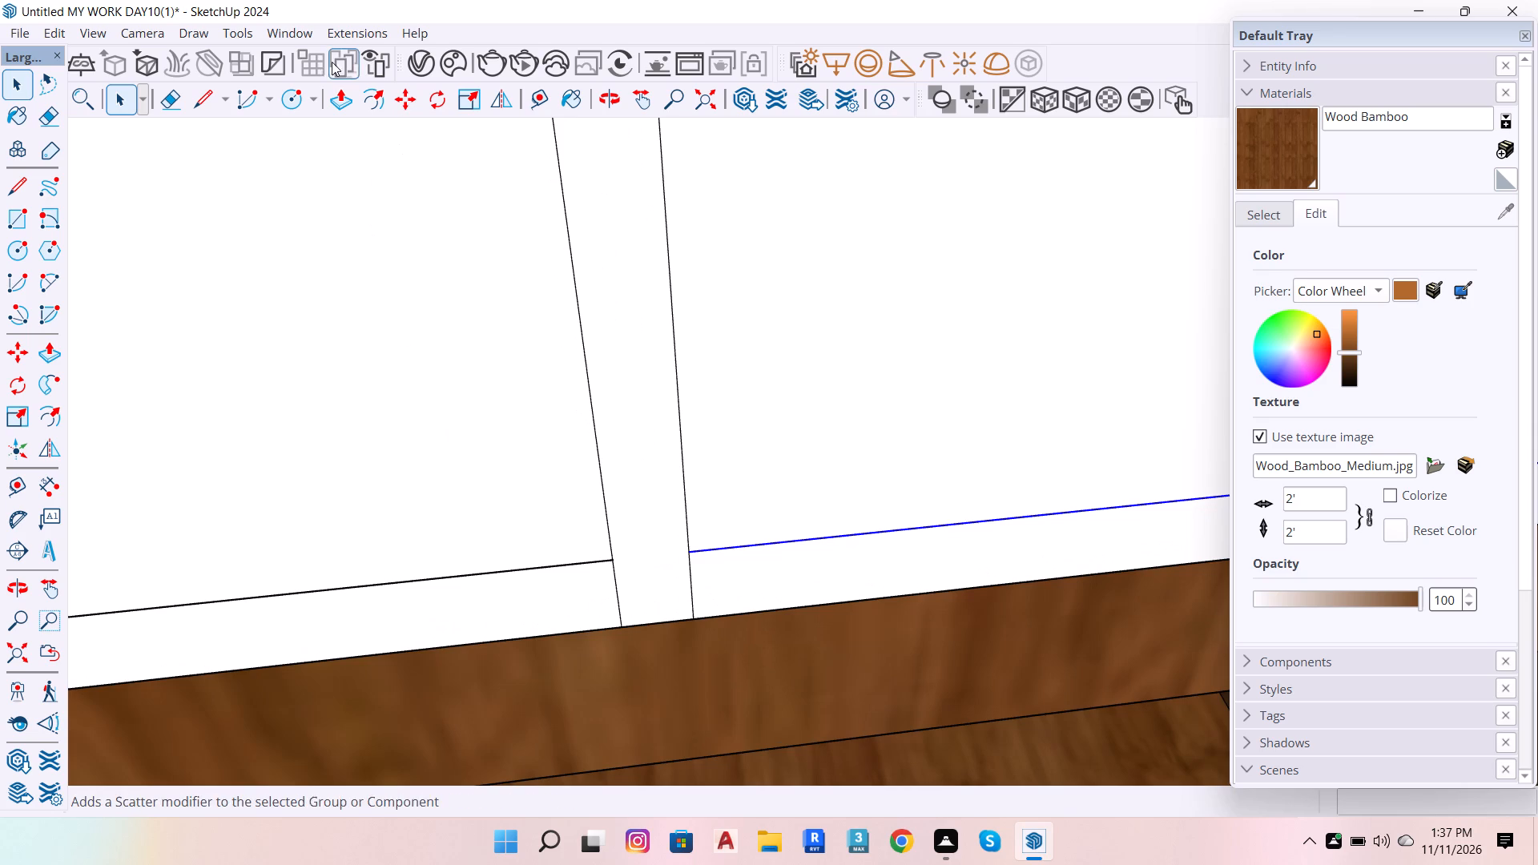
{"action": "key", "text": "e"}
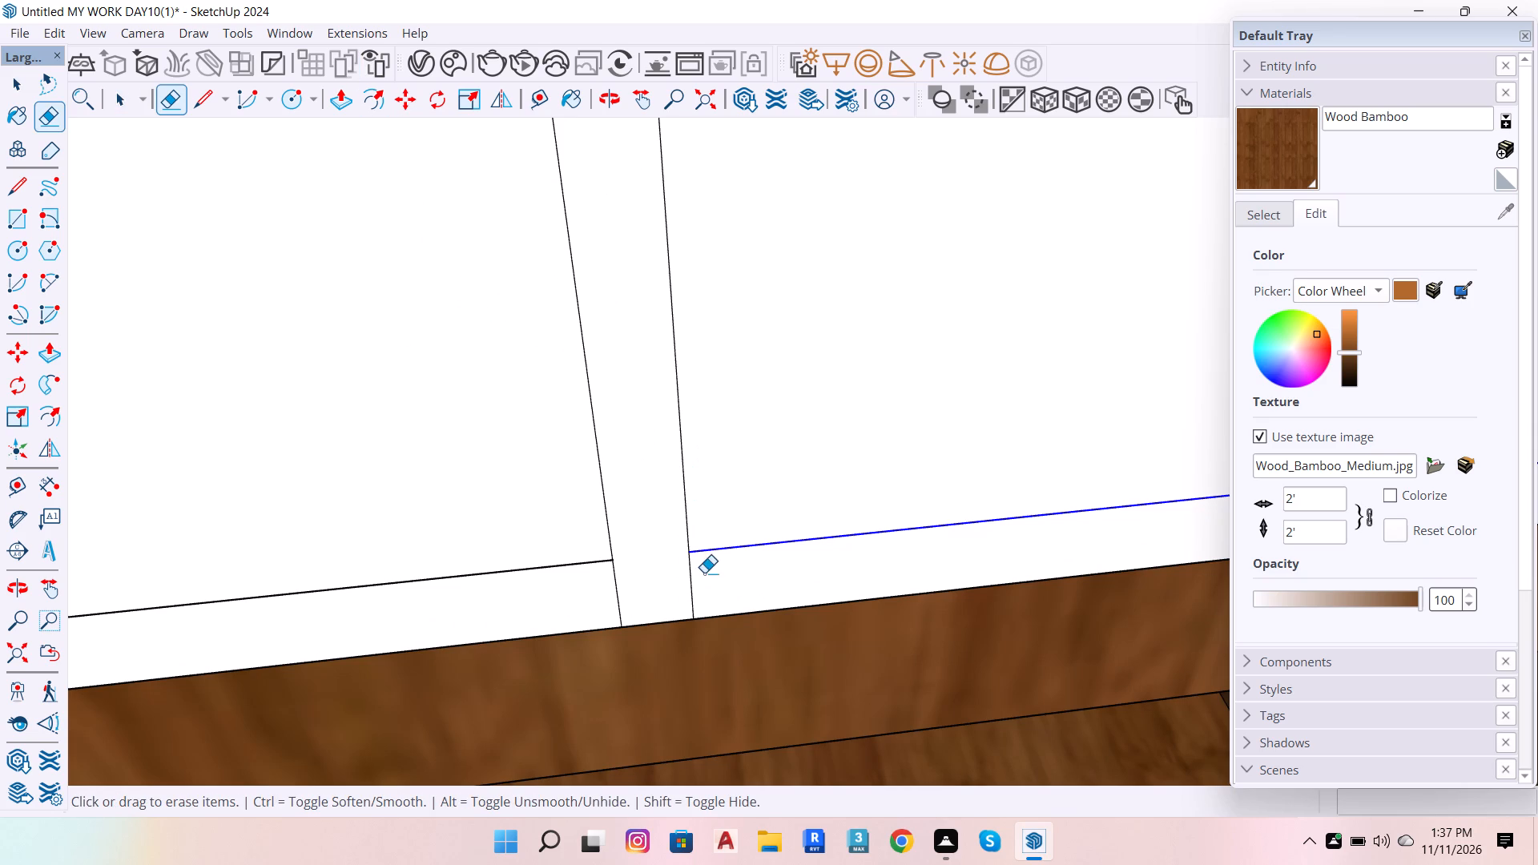
{"action": "left_click_drag", "start_coordinate": [704, 573], "coordinate": [619, 601]}
{"action": "scroll", "coordinate": [674, 532], "scroll_direction": "down", "scroll_amount": 20}
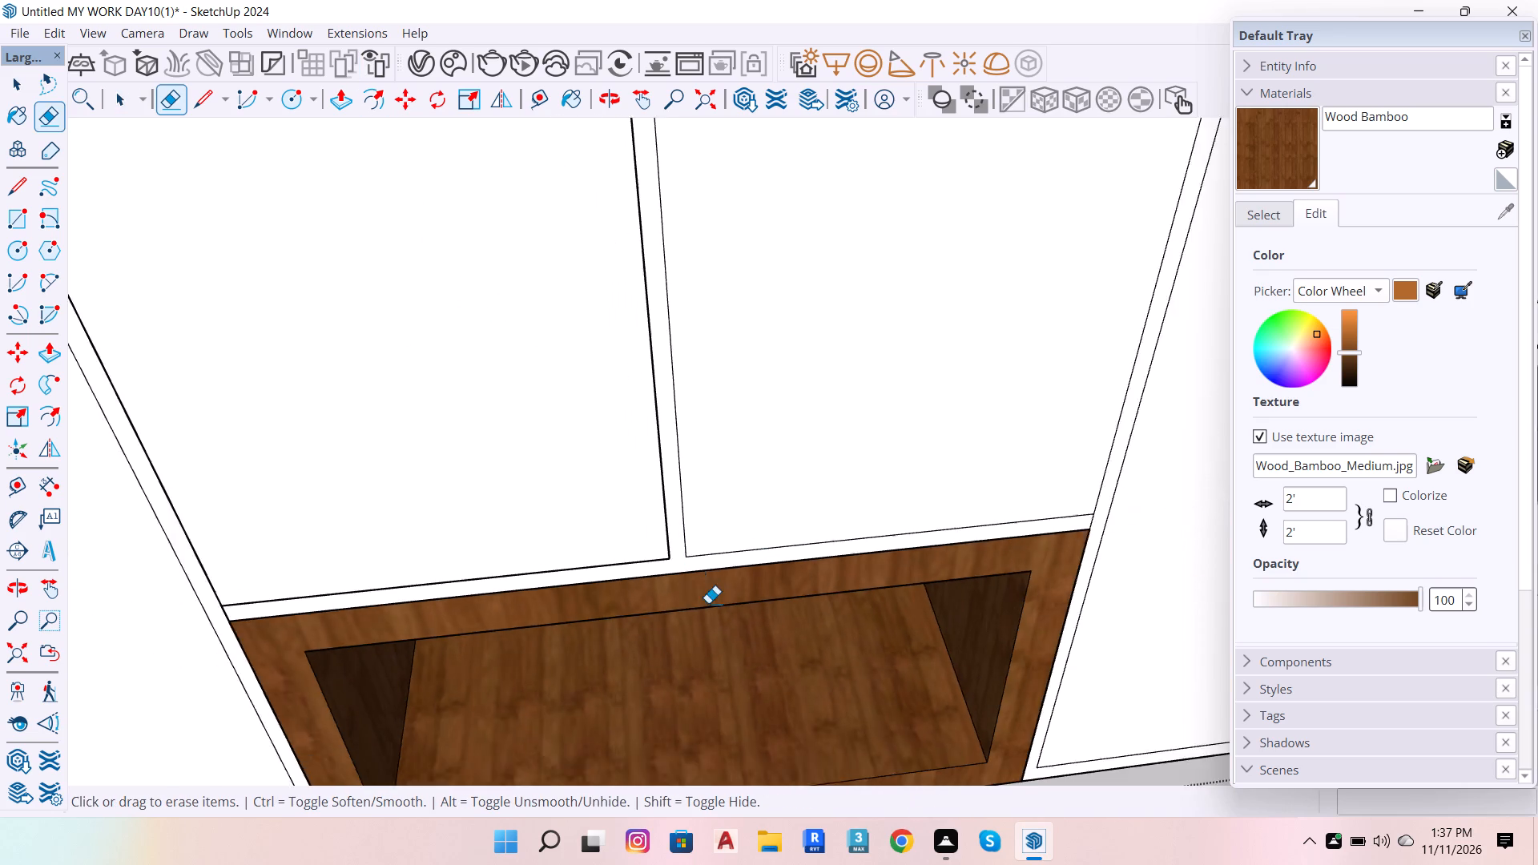
{"action": "scroll", "coordinate": [708, 603], "scroll_direction": "down", "scroll_amount": 1}
{"action": "key", "text": "space"}
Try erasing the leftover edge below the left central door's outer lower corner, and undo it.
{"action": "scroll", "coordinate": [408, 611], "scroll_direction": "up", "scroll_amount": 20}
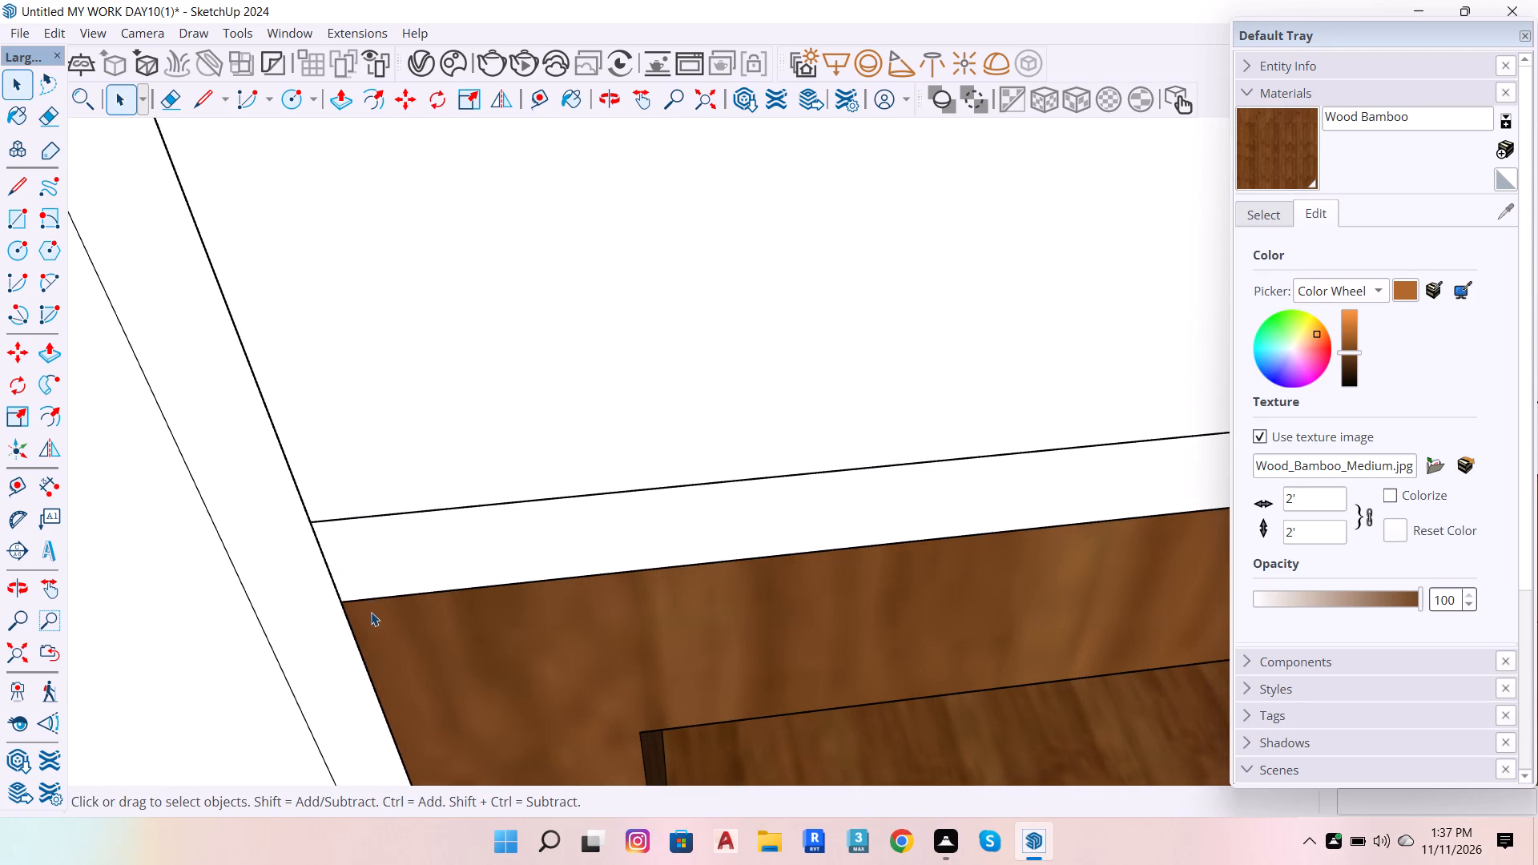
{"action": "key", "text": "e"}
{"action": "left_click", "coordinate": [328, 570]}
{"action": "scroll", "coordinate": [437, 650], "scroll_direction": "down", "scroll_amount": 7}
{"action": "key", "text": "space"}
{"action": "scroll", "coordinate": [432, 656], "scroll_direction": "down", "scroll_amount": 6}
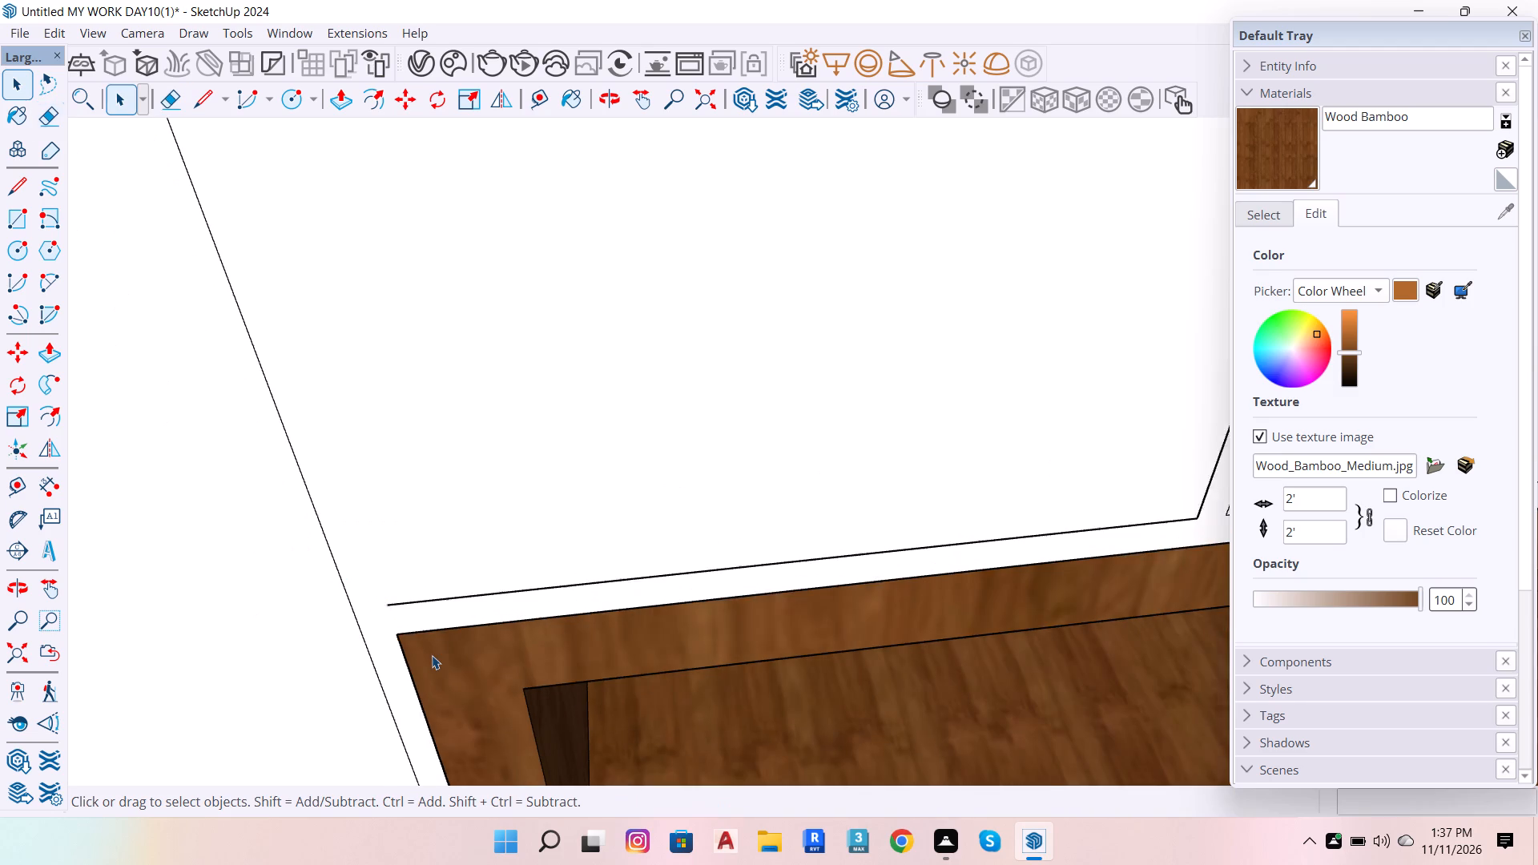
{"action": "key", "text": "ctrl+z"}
Split the left central door's outer edge at its new lower corner with a short line and erase the leftover stub and line.
{"action": "scroll", "coordinate": [389, 625], "scroll_direction": "up", "scroll_amount": 13}
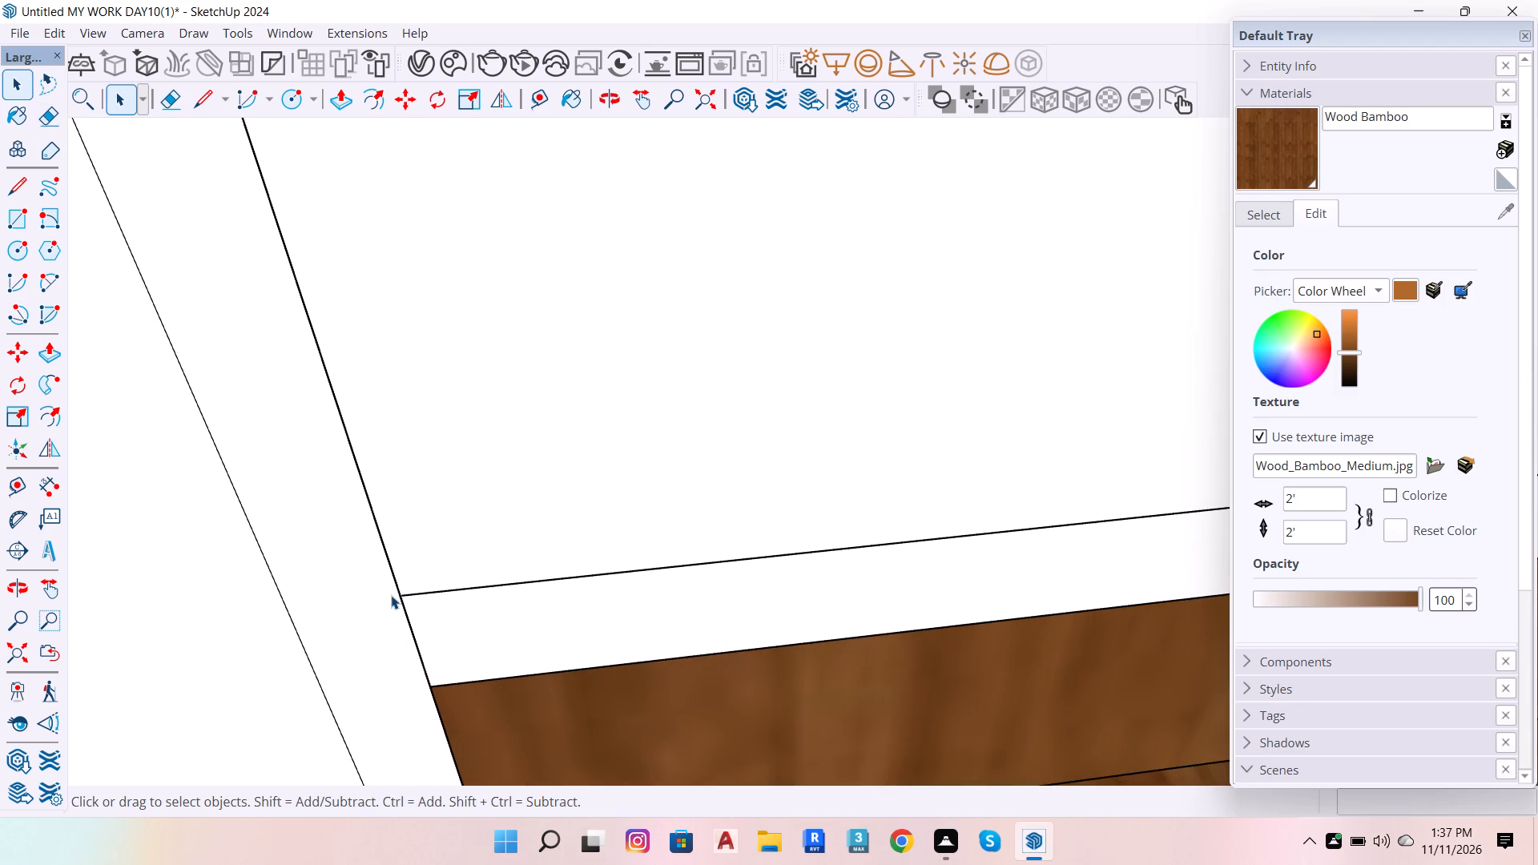
{"action": "key", "text": "l"}
{"action": "left_click", "coordinate": [398, 598]}
{"action": "left_click", "coordinate": [384, 600]}
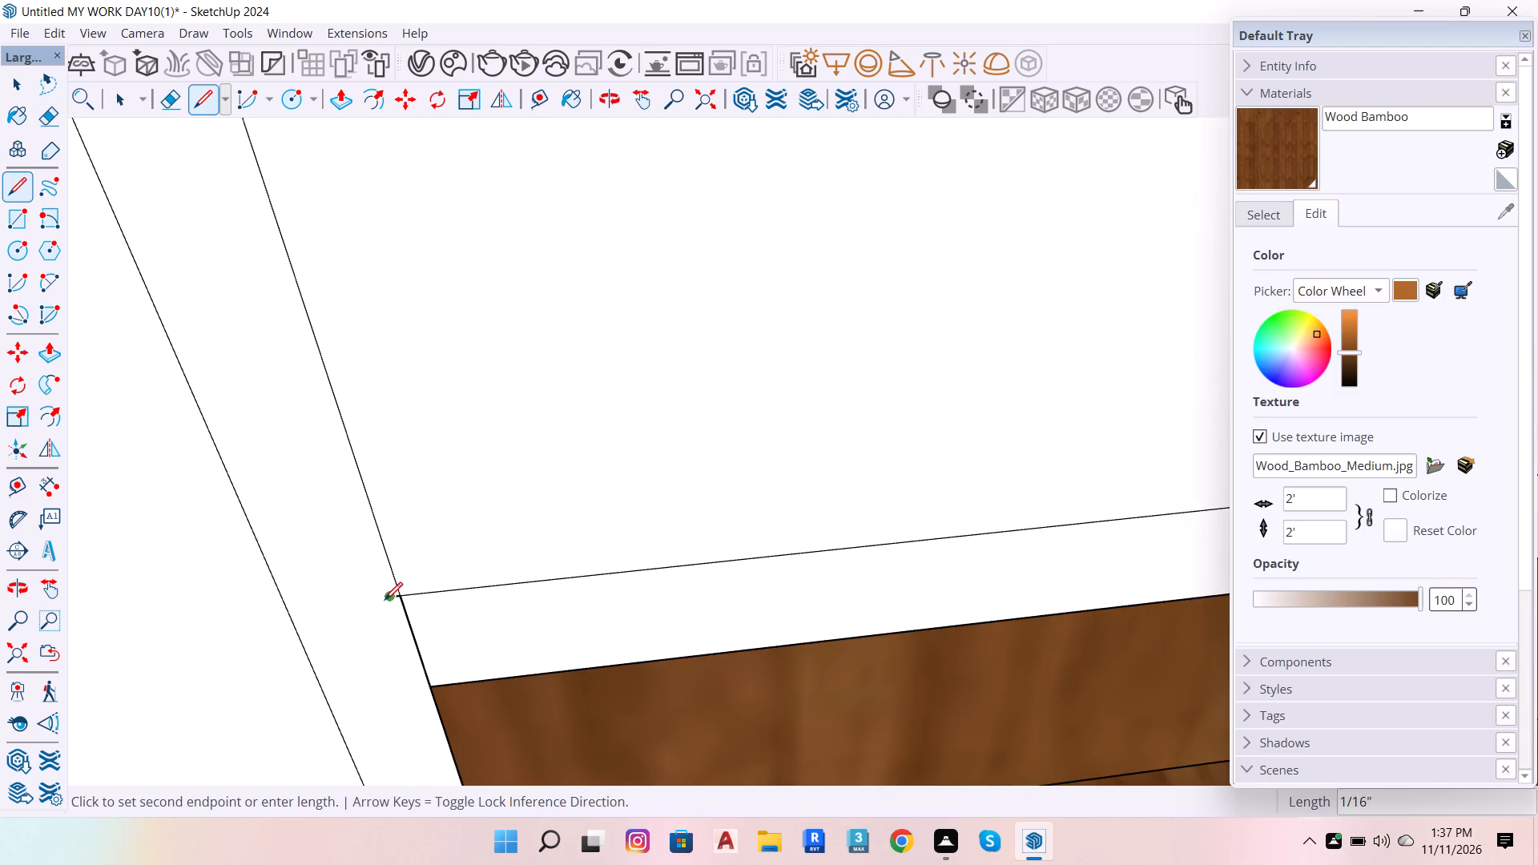
{"action": "scroll", "coordinate": [403, 607], "scroll_direction": "up", "scroll_amount": 6}
{"action": "key", "text": "space"}
{"action": "key", "text": "e"}
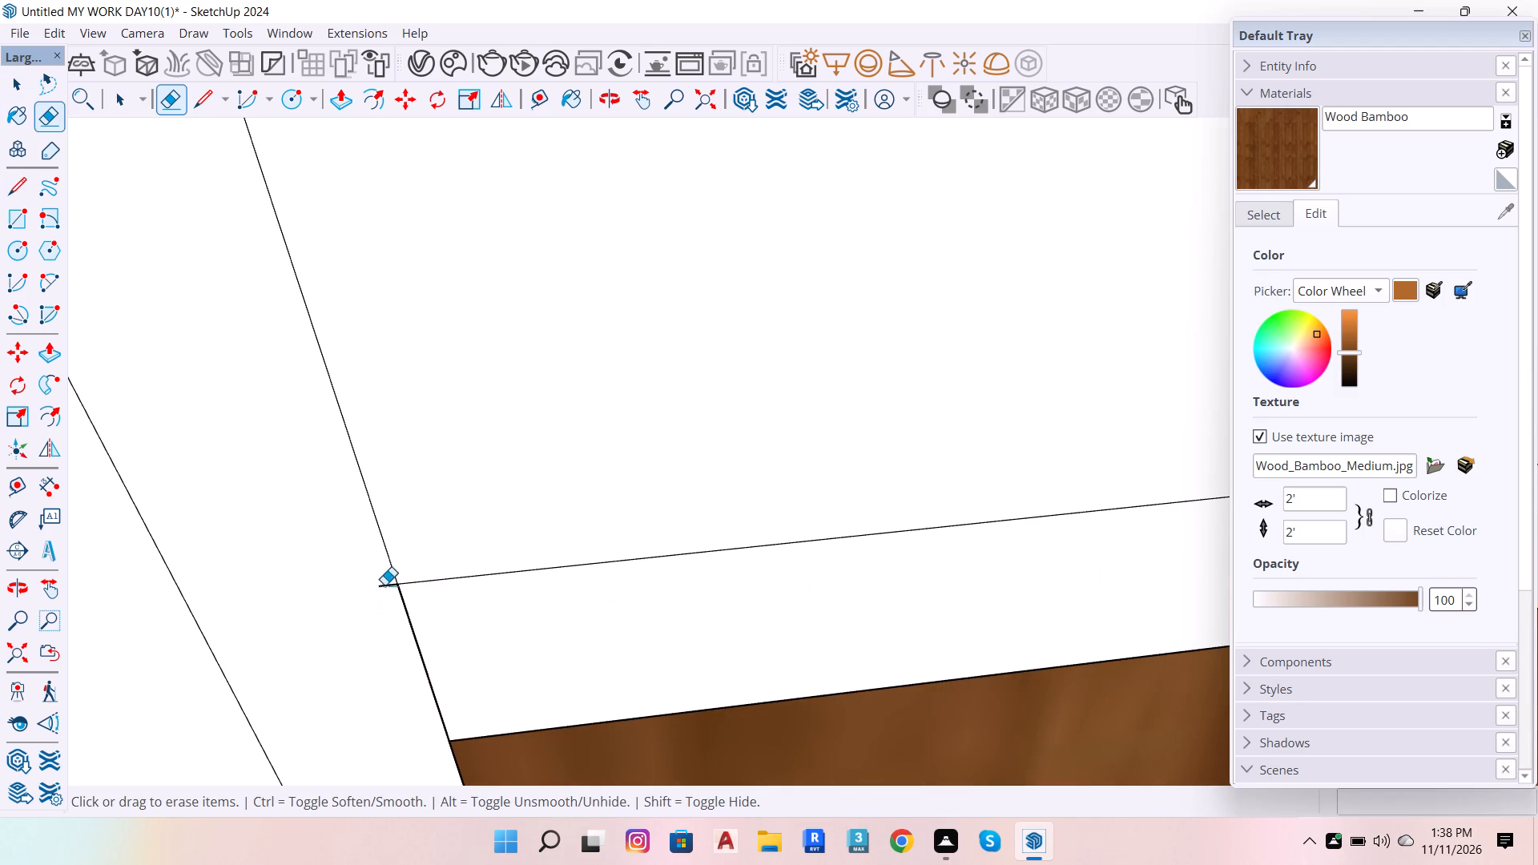
{"action": "left_click_drag", "start_coordinate": [381, 581], "coordinate": [429, 636]}
{"action": "scroll", "coordinate": [367, 671], "scroll_direction": "down", "scroll_amount": 14}
{"action": "key", "text": "space"}
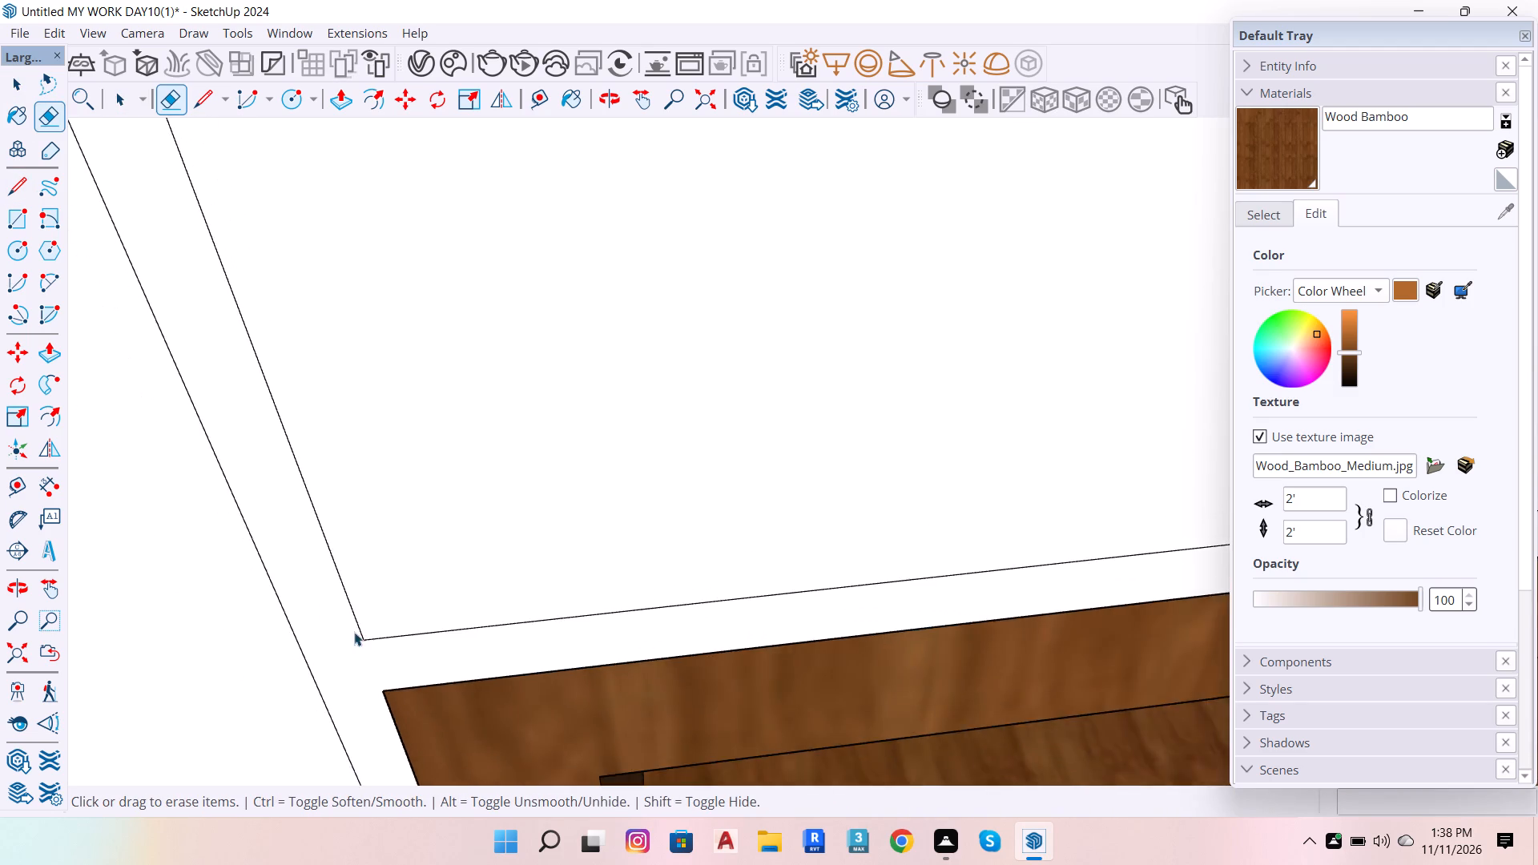
Extrude the left central door panel outward by 0.8" with Push/Pull.
{"action": "scroll", "coordinate": [354, 632], "scroll_direction": "down", "scroll_amount": 20}
{"action": "scroll", "coordinate": [354, 632], "scroll_direction": "down", "scroll_amount": 12}
{"action": "scroll", "coordinate": [751, 593], "scroll_direction": "up", "scroll_amount": 5}
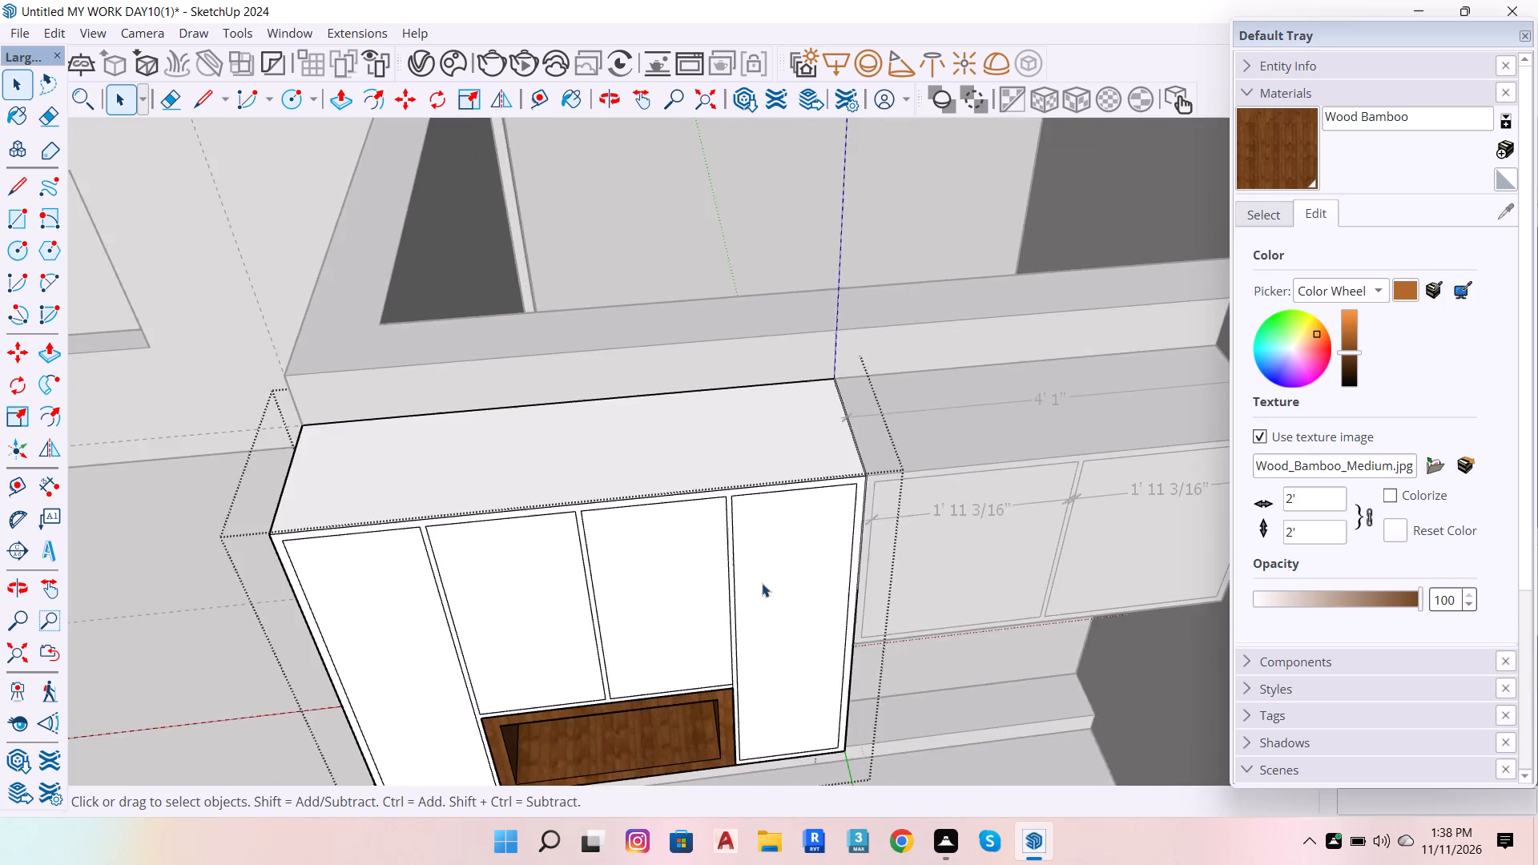
{"action": "scroll", "coordinate": [762, 583], "scroll_direction": "up", "scroll_amount": 1}
{"action": "scroll", "coordinate": [793, 550], "scroll_direction": "down", "scroll_amount": 5}
{"action": "scroll", "coordinate": [751, 718], "scroll_direction": "up", "scroll_amount": 6}
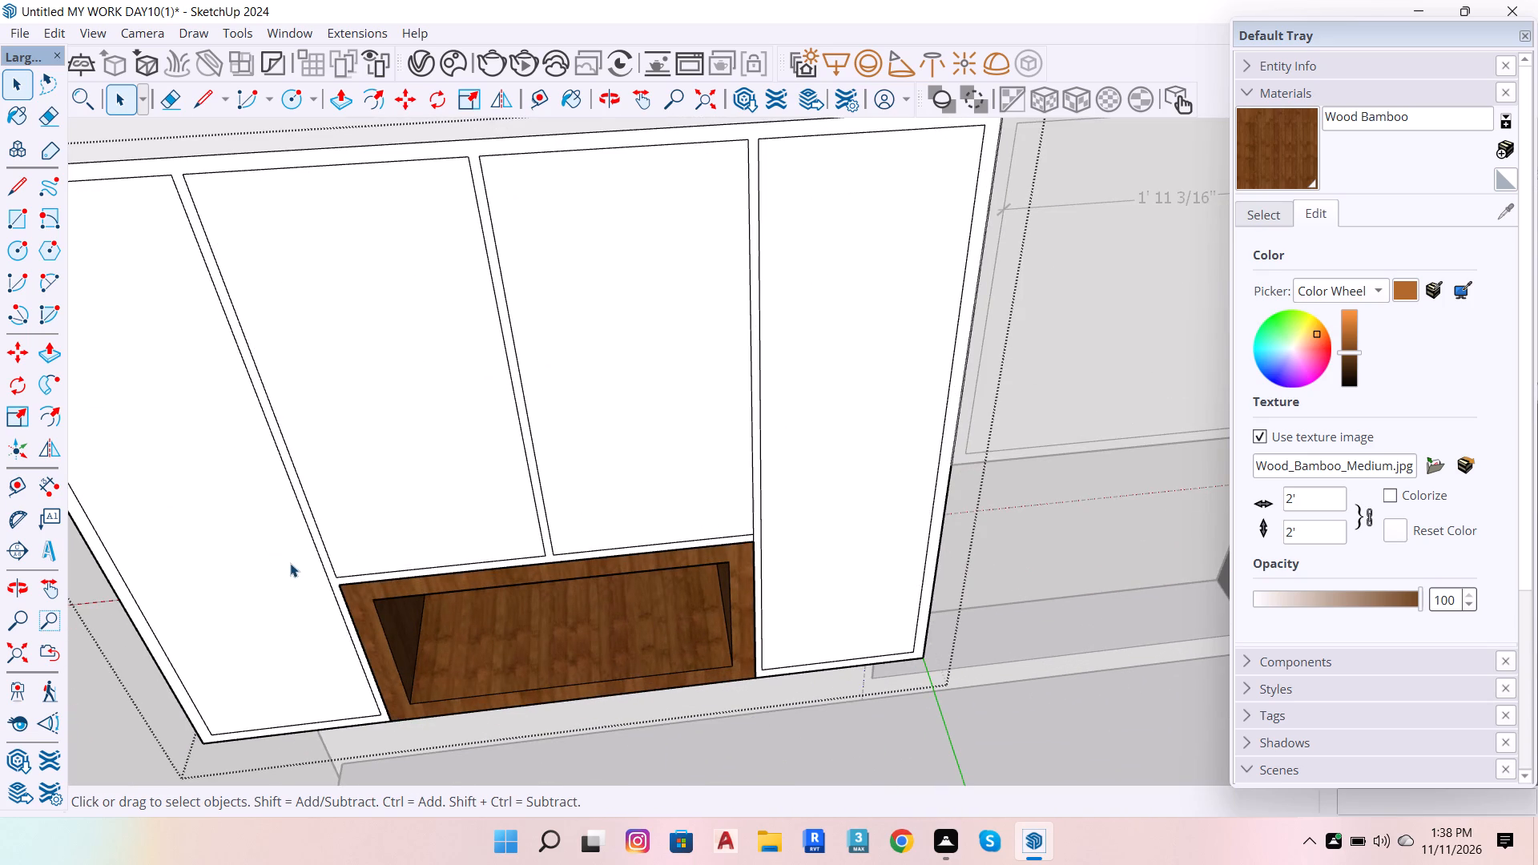
{"action": "left_click", "coordinate": [494, 517]}
{"action": "key", "text": "p"}
{"action": "left_click", "coordinate": [494, 517]}
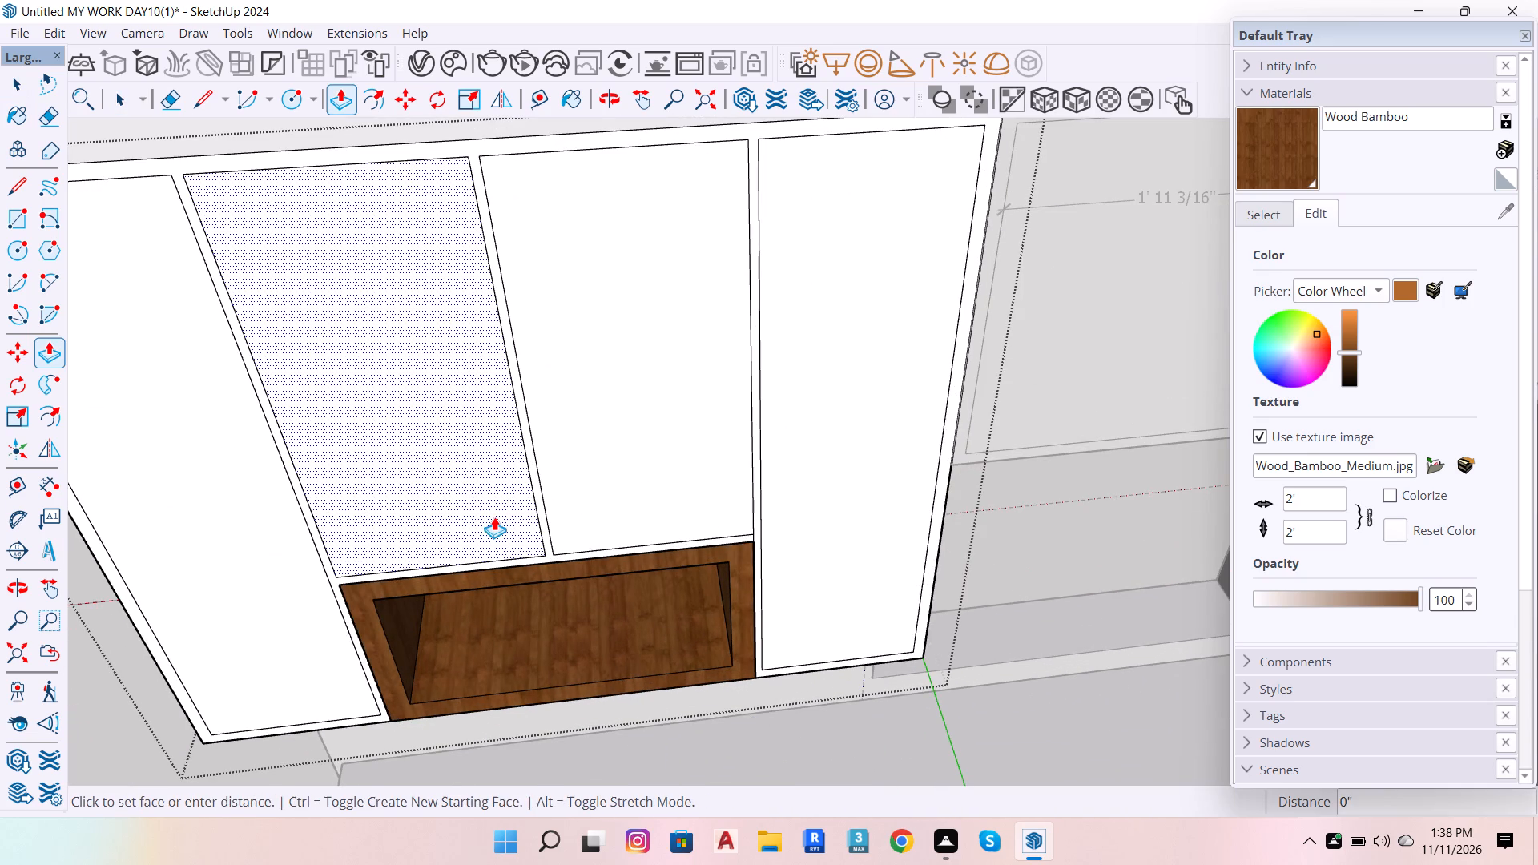
{"action": "scroll", "coordinate": [502, 540], "scroll_direction": "down", "scroll_amount": 1}
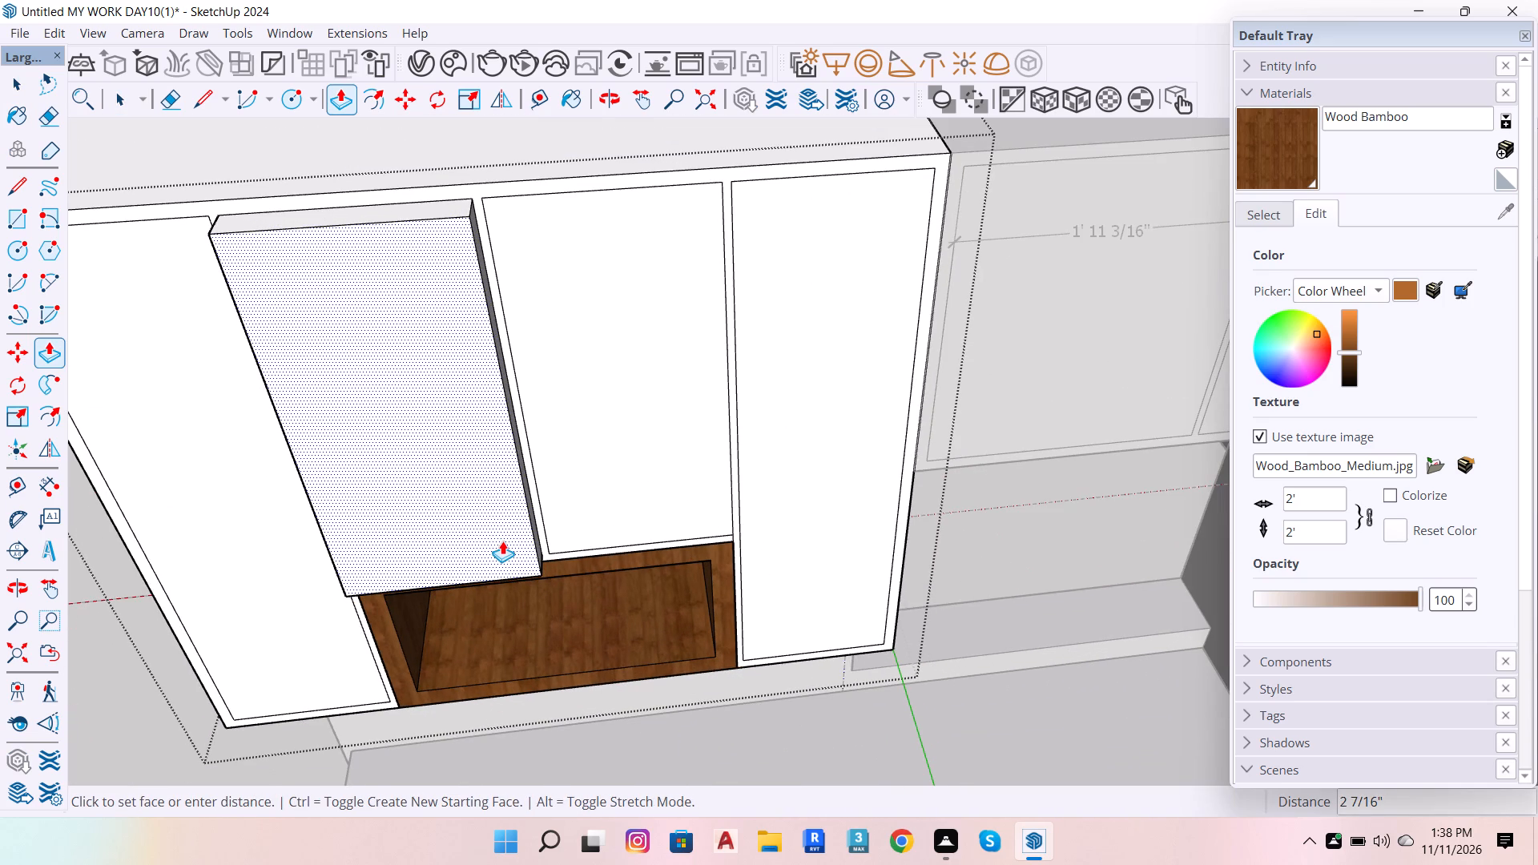
{"action": "type", "text": ".8"}
{"action": "key", "text": "Return"}
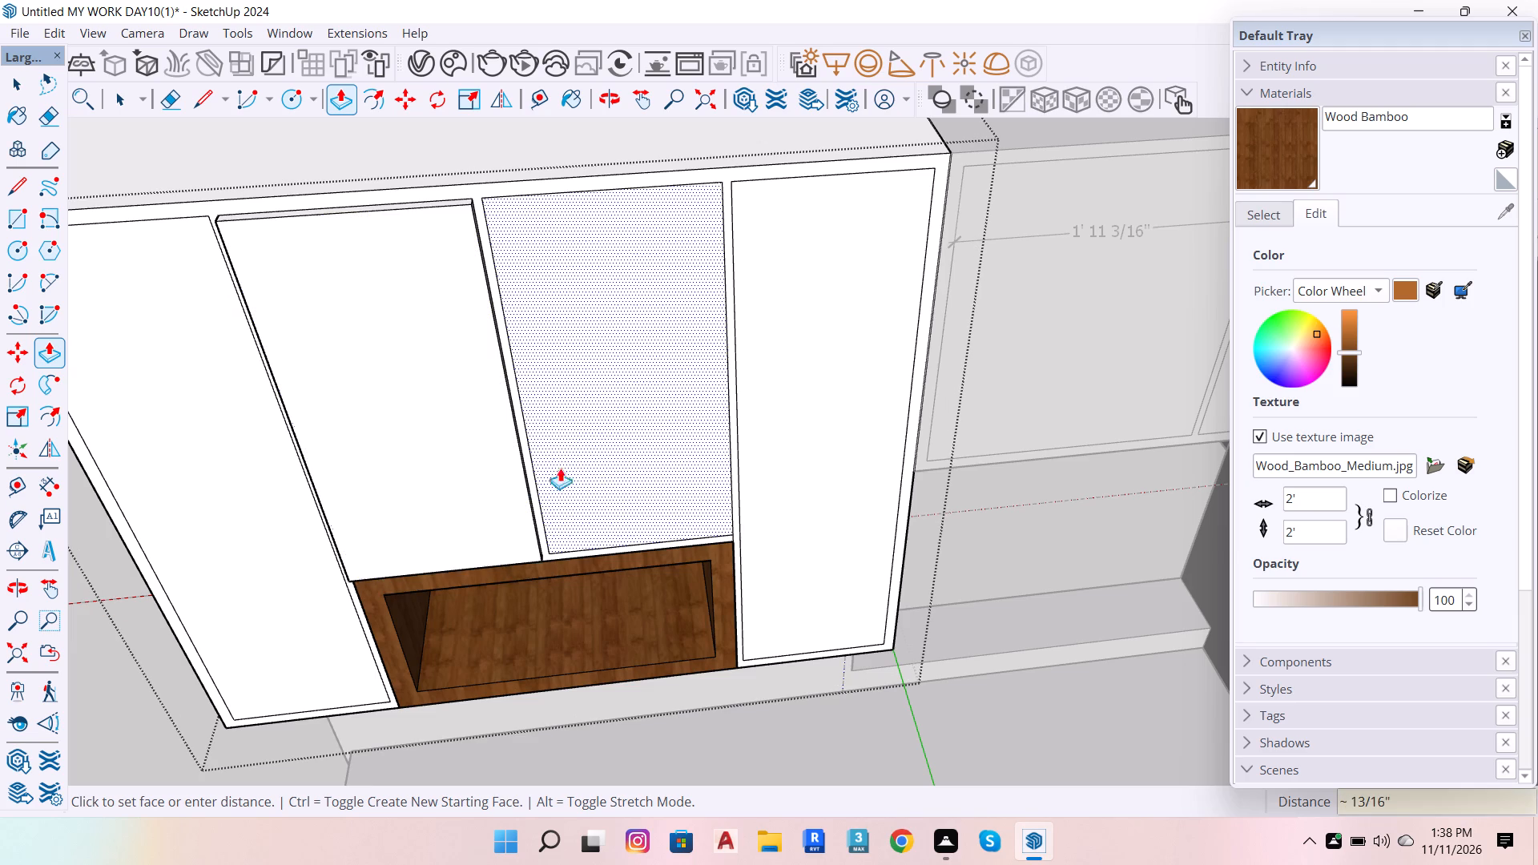
Repeat the 0.8" extrusion on the right central door and both tall outer door panels.
{"action": "left_click", "coordinate": [582, 434]}
{"action": "left_click", "coordinate": [582, 434]}
{"action": "double_click", "coordinate": [859, 430]}
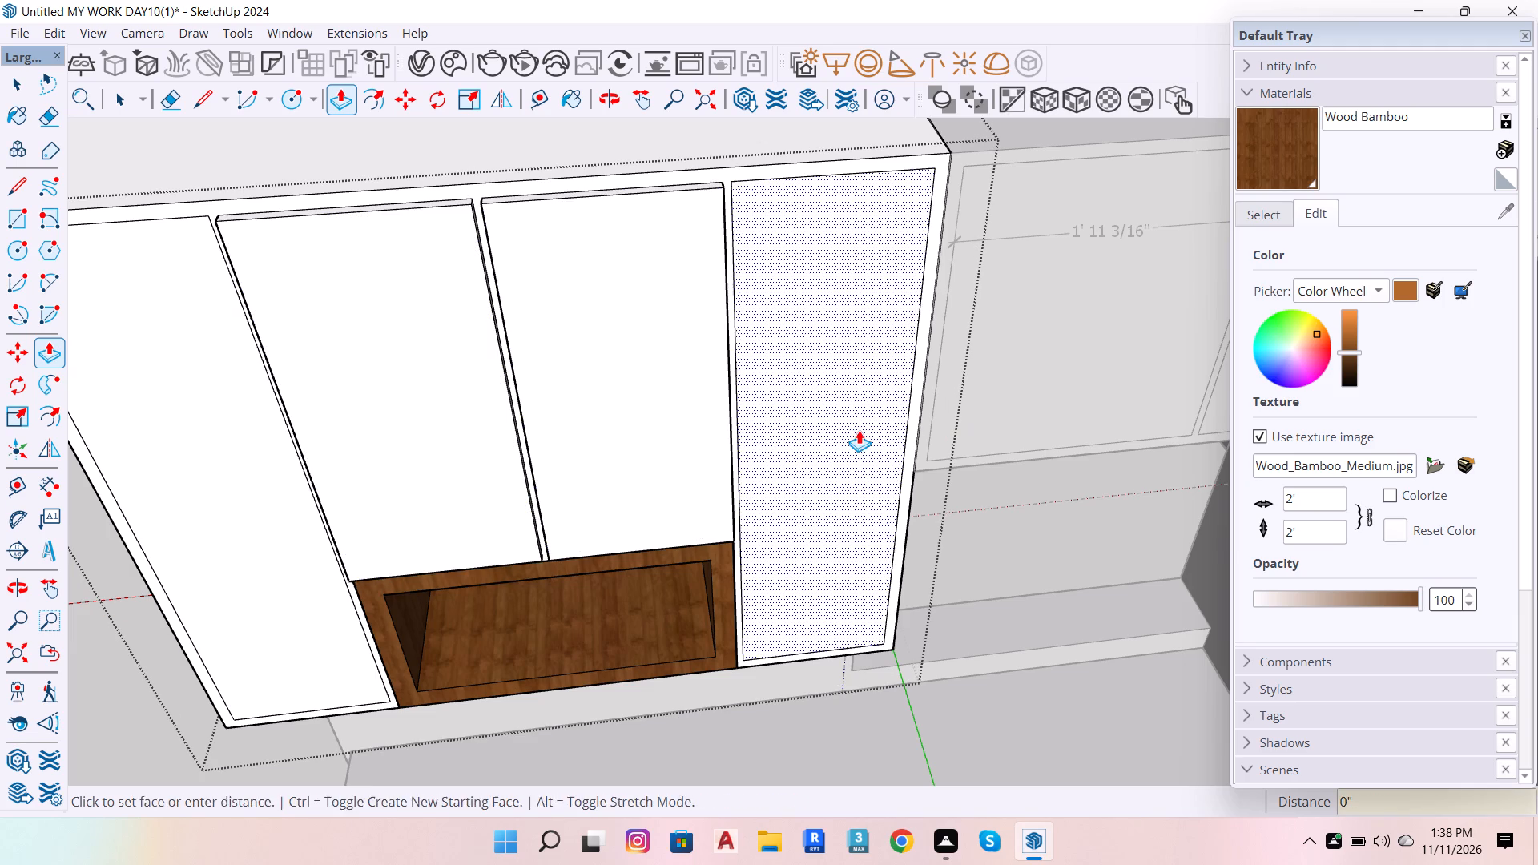
{"action": "scroll", "coordinate": [963, 465], "scroll_direction": "down", "scroll_amount": 6}
{"action": "double_click", "coordinate": [569, 520]}
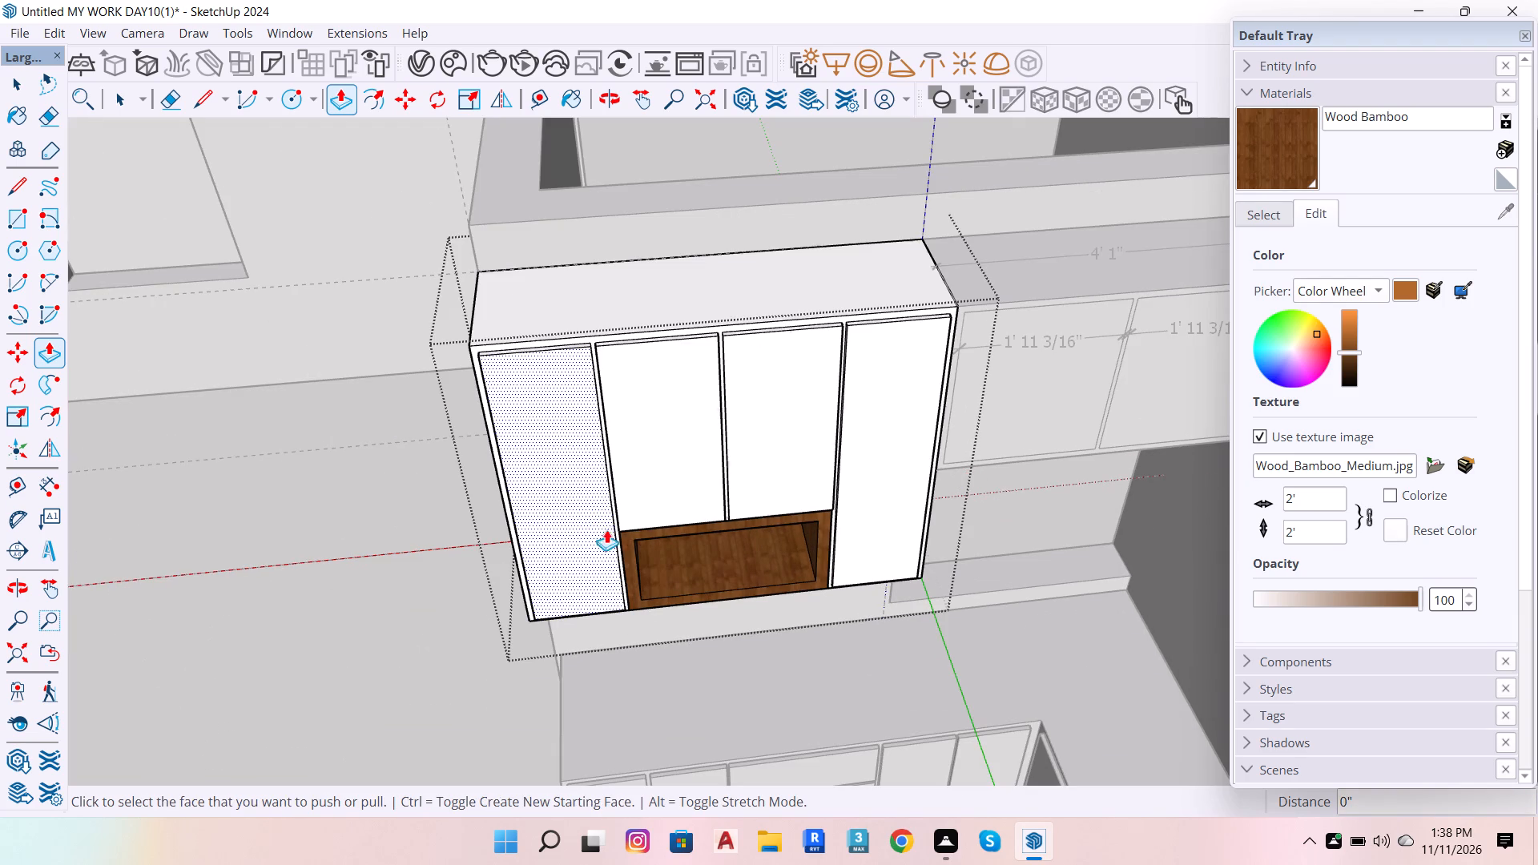
{"action": "key", "text": "space"}
Save the kitchen model.
{"action": "scroll", "coordinate": [924, 544], "scroll_direction": "down", "scroll_amount": 7}
{"action": "scroll", "coordinate": [886, 603], "scroll_direction": "up", "scroll_amount": 6}
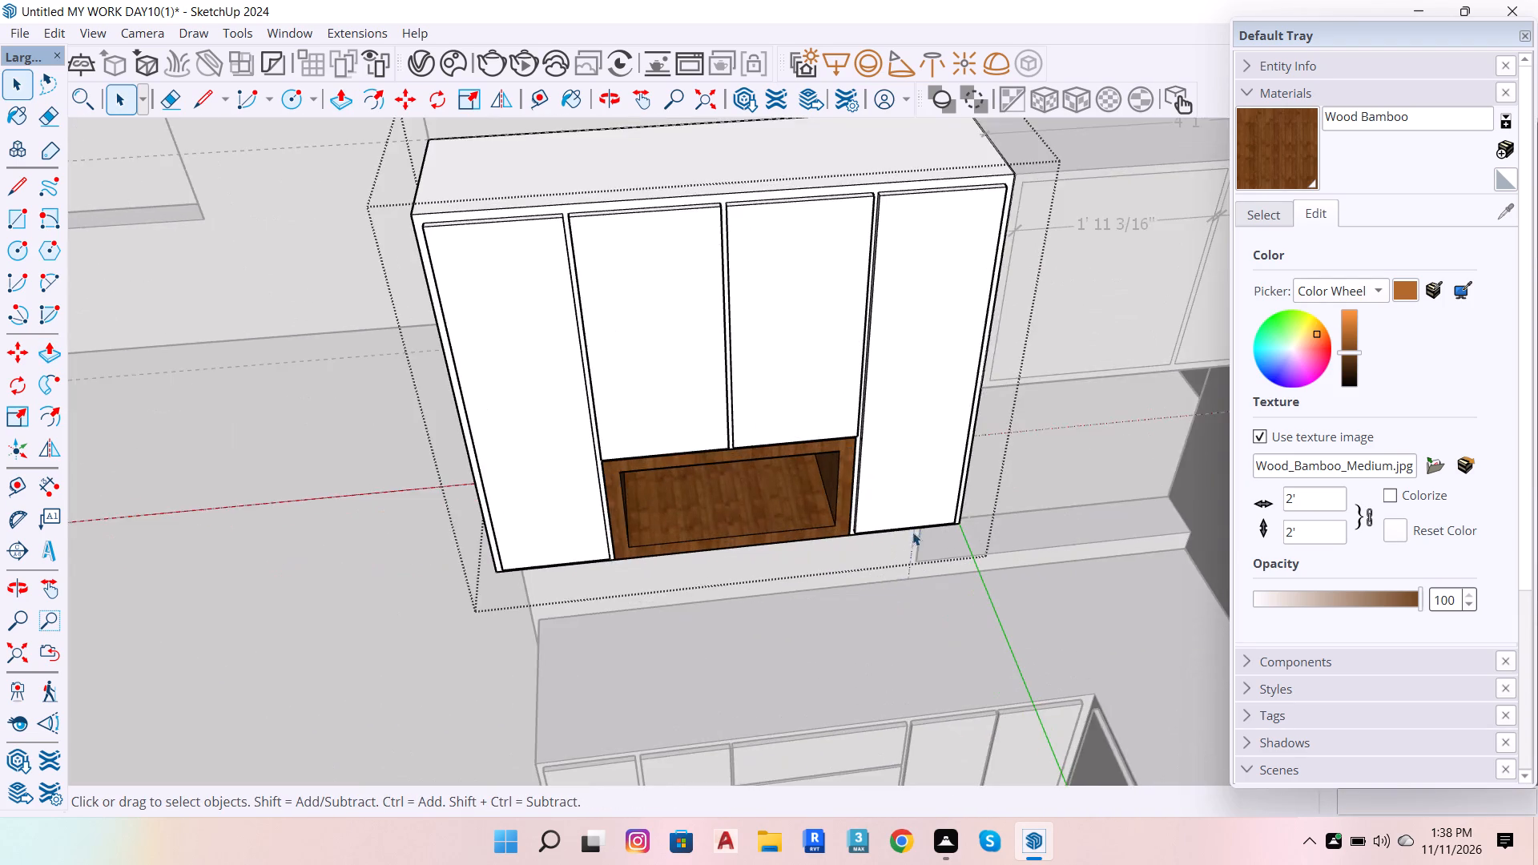
{"action": "scroll", "coordinate": [919, 482], "scroll_direction": "up", "scroll_amount": 6}
{"action": "scroll", "coordinate": [610, 628], "scroll_direction": "down", "scroll_amount": 6}
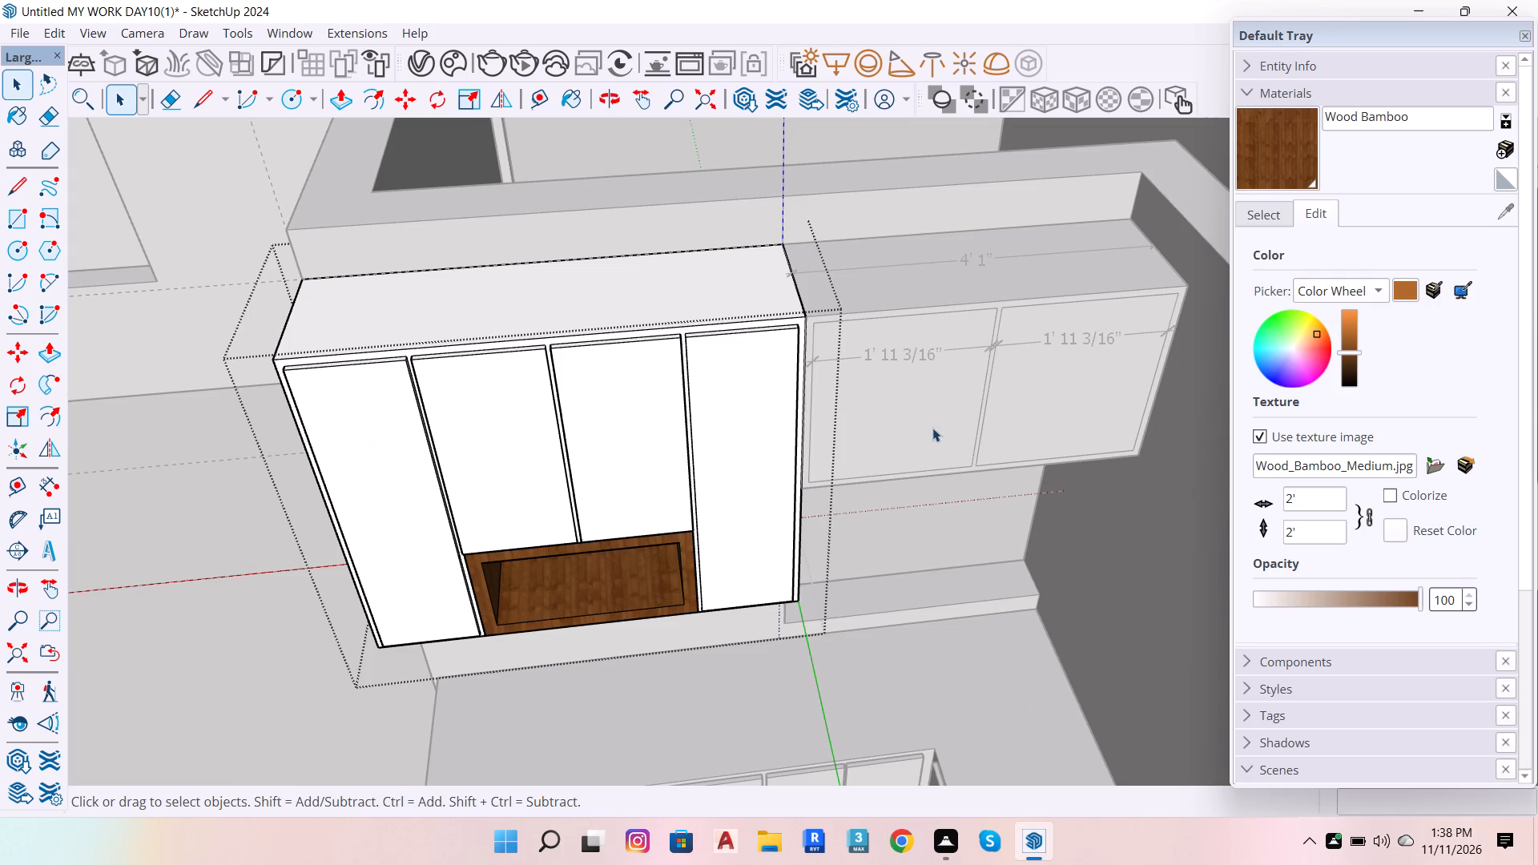
{"action": "scroll", "coordinate": [895, 474], "scroll_direction": "down", "scroll_amount": 4}
{"action": "key", "text": "ctrl+s"}
{"action": "key", "text": "ctrl+s"}
{"action": "key", "text": "ctrl+s"}
{"action": "key", "text": "ctrl+s"}
{"action": "key", "text": "ctrl+s"}
{"action": "key", "text": "ctrl+s"}
{"action": "key", "text": "ctrl+s"}
{"action": "key", "text": "ctrl+s"}
{"action": "key", "text": "ctrl+s"}
{"action": "key", "text": "ctrl+s"}
{"action": "key", "text": "ctrl+s"}
{"action": "key", "text": "ctrl+s"}
{"action": "key", "text": "ctrl+s"}
{"action": "key", "text": "ctrl+s"}
{"action": "key", "text": "ctrl+s"}
{"action": "key", "text": "ctrl+s"}
{"action": "key", "text": "ctrl+s"}
{"action": "key", "text": "ctrl+s"}
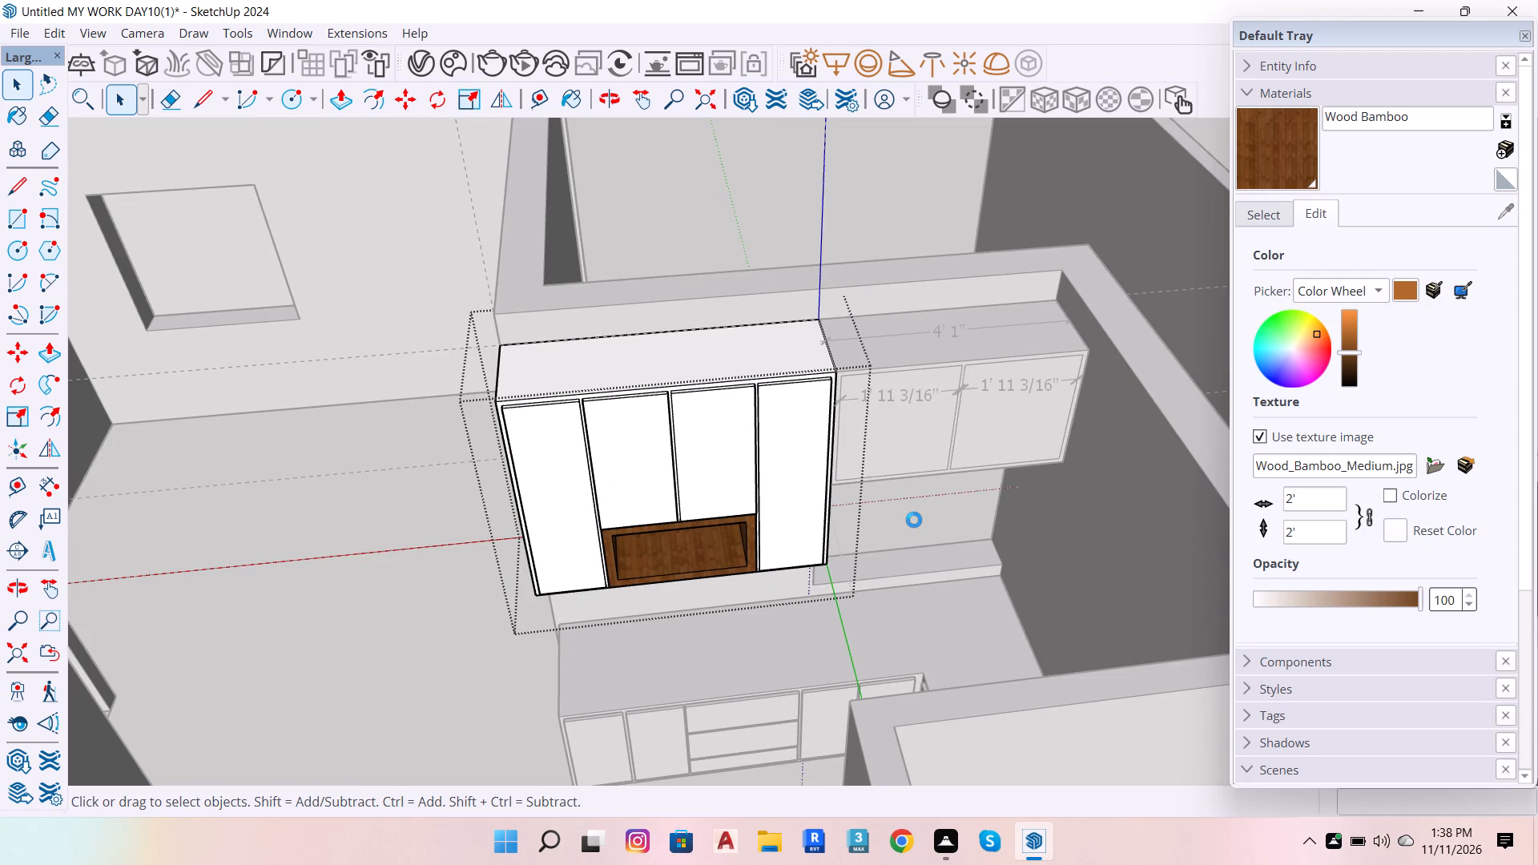
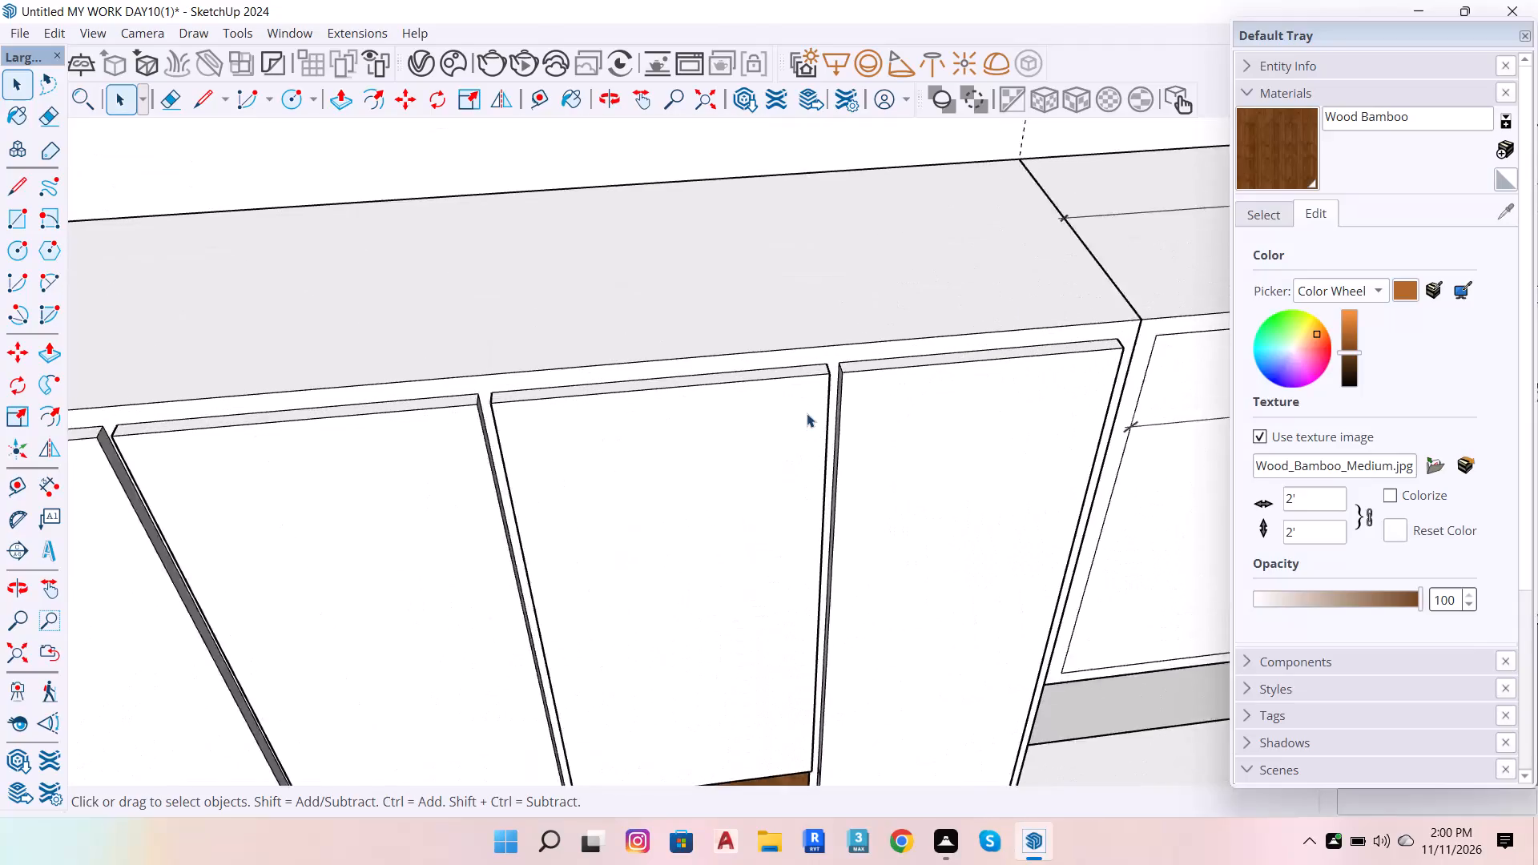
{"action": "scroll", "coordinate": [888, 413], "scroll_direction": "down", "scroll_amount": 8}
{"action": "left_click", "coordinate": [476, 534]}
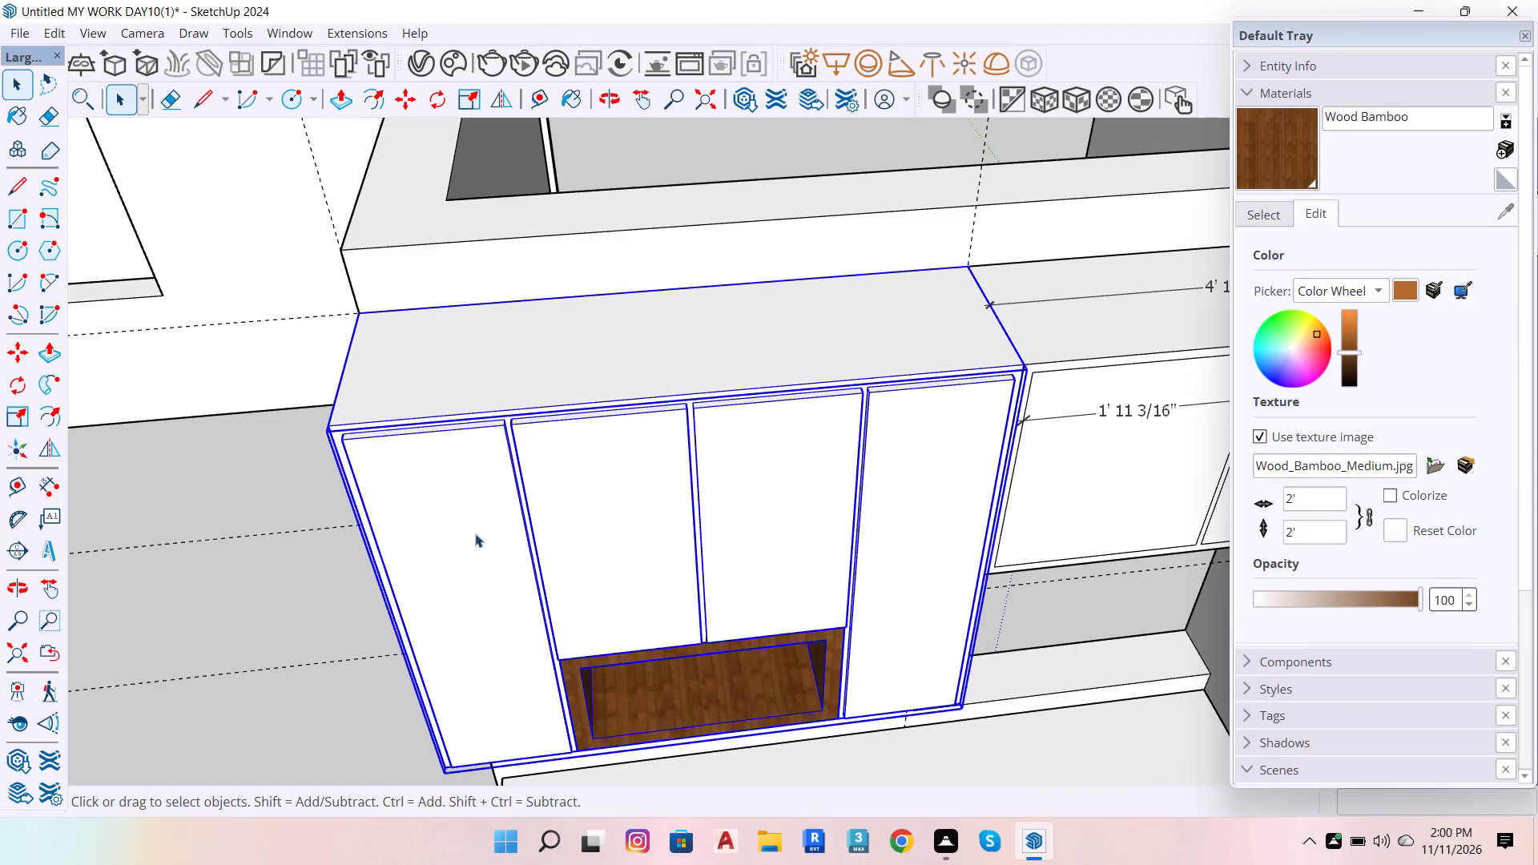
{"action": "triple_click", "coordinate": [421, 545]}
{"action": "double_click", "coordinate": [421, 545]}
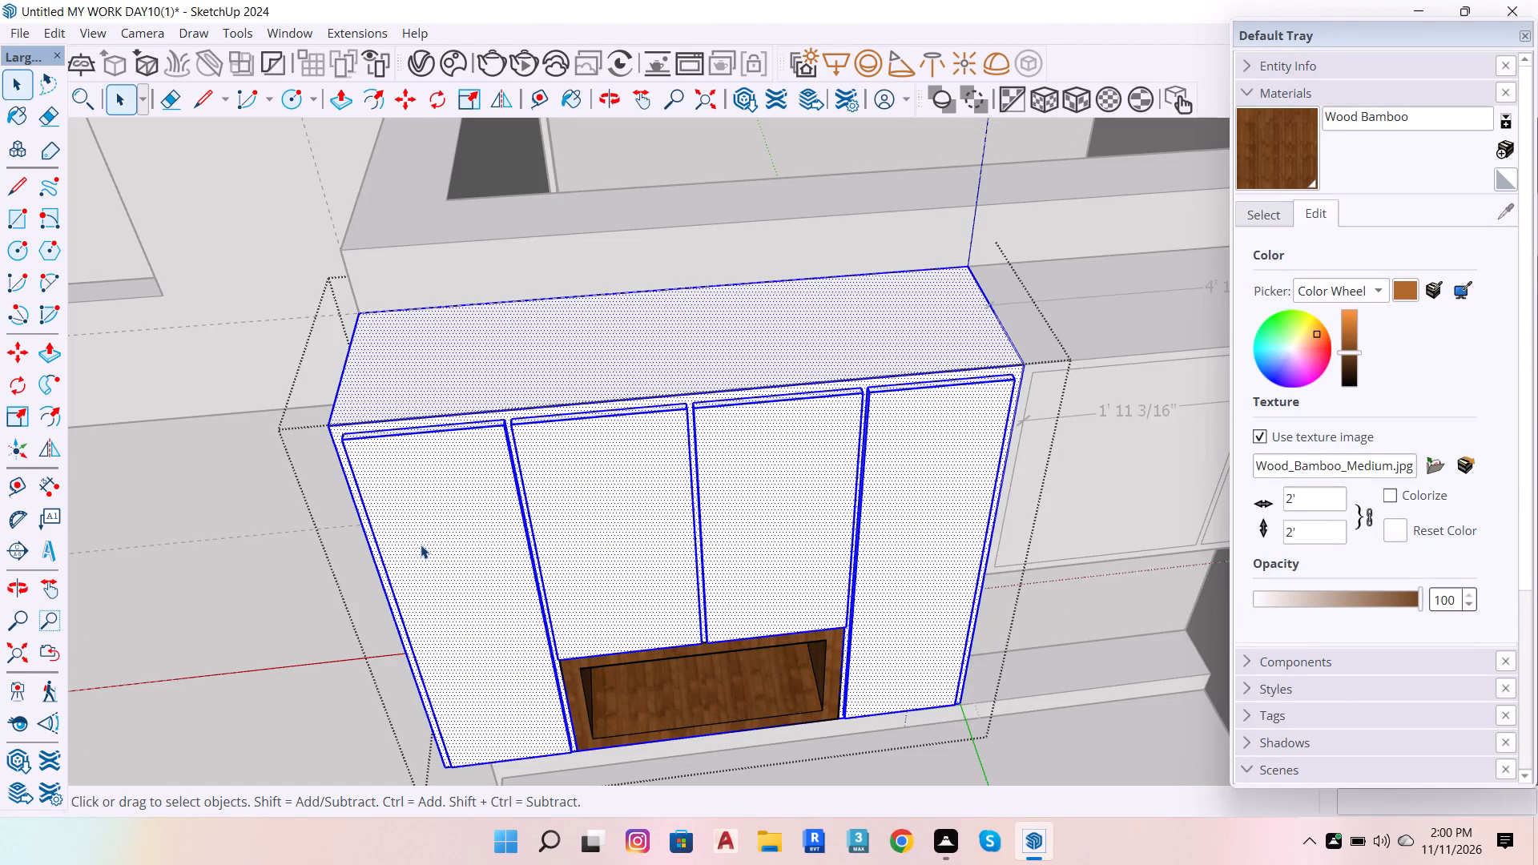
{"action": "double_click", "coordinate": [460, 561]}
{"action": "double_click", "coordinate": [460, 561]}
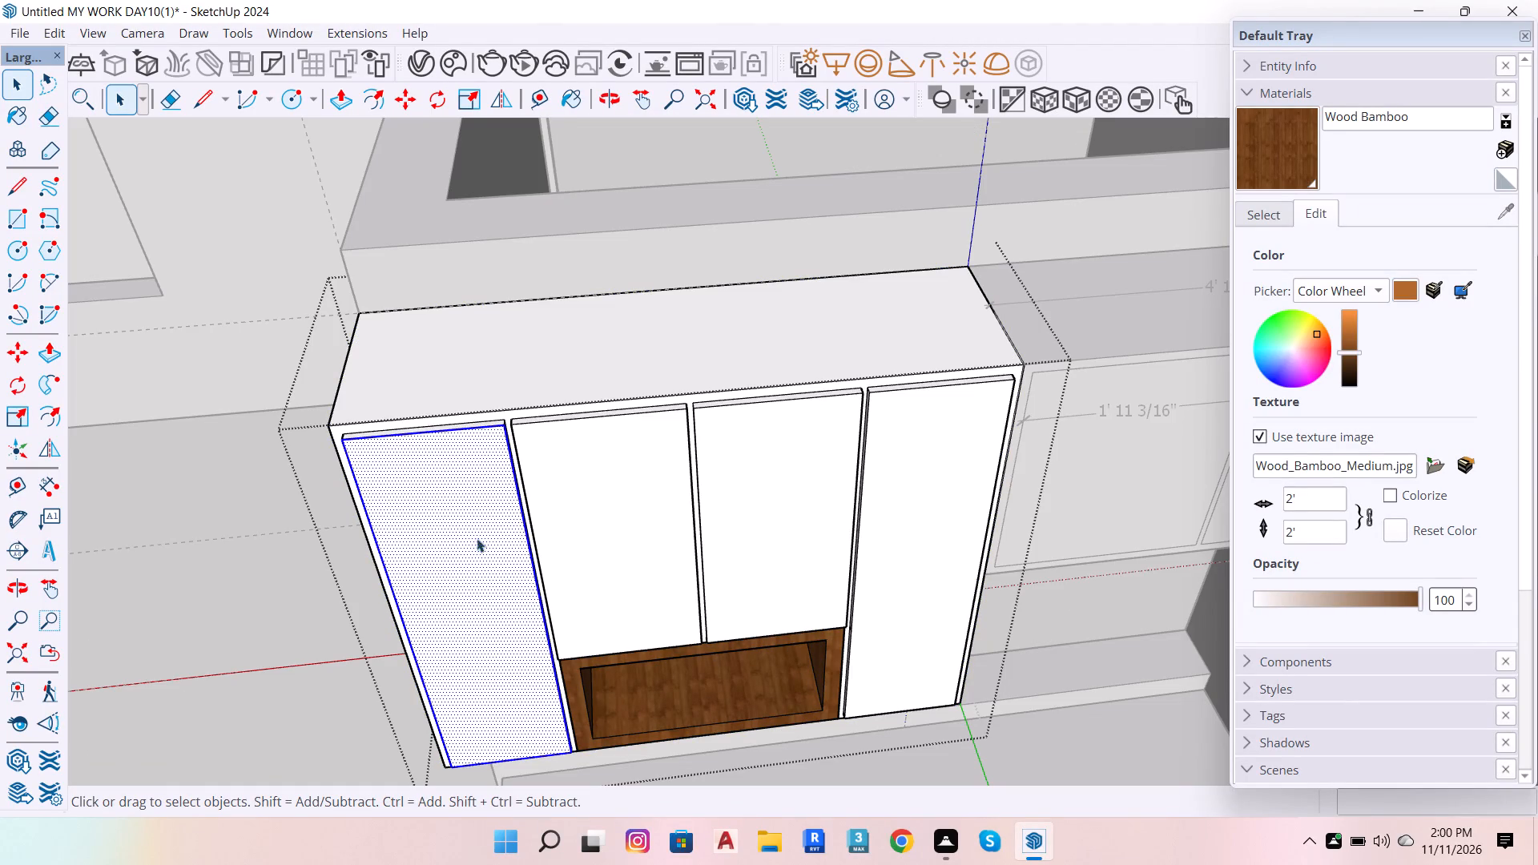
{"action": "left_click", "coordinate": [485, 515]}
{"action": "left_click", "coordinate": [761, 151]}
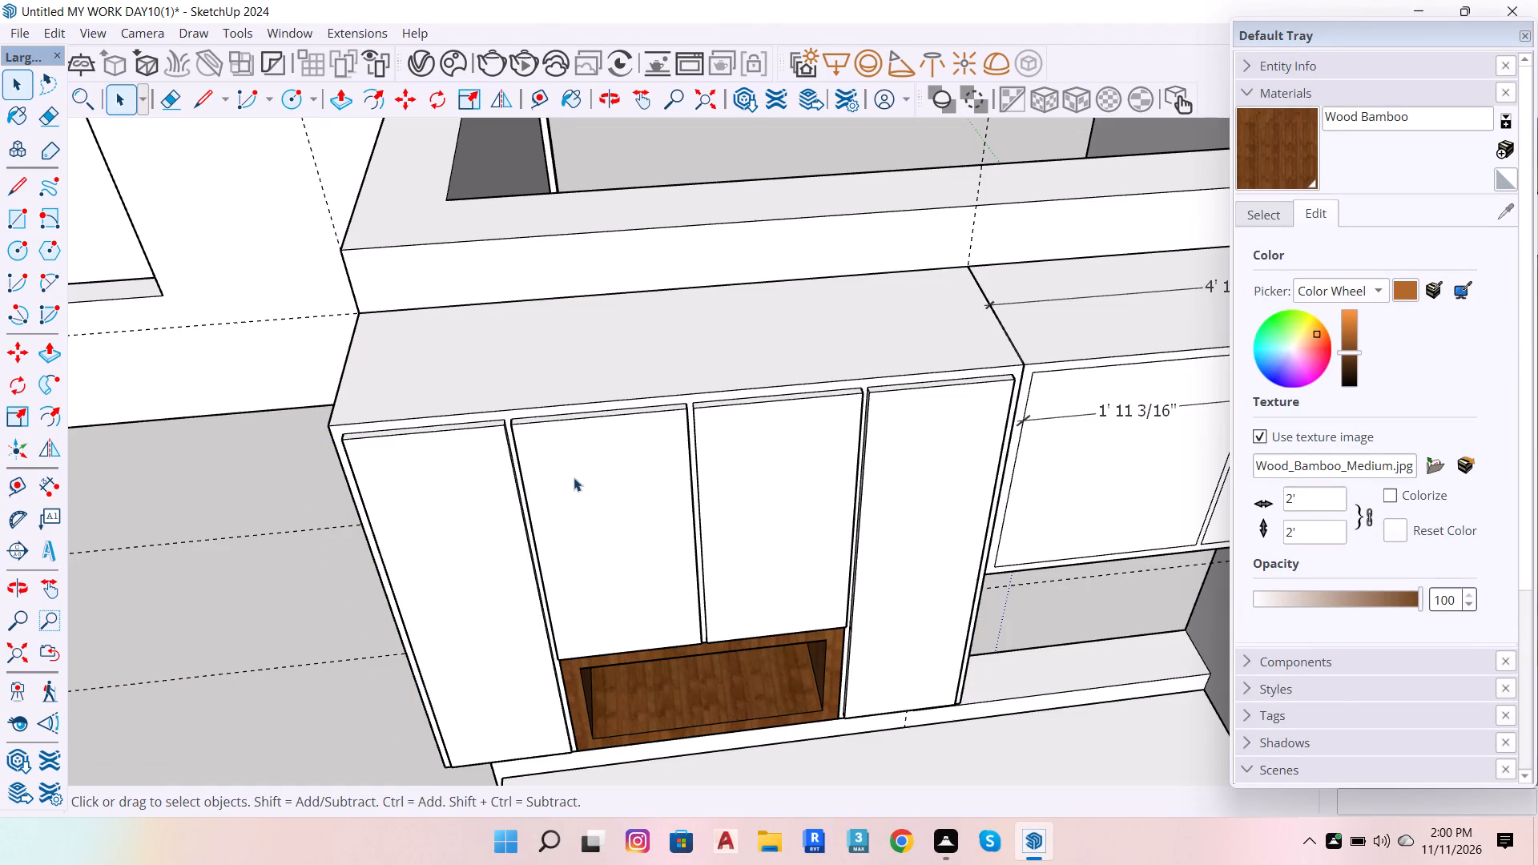
Push the left tall outer door panel back flush with the cabinet's front frame using Push/Pull.
{"action": "double_click", "coordinate": [453, 487]}
{"action": "triple_click", "coordinate": [453, 486]}
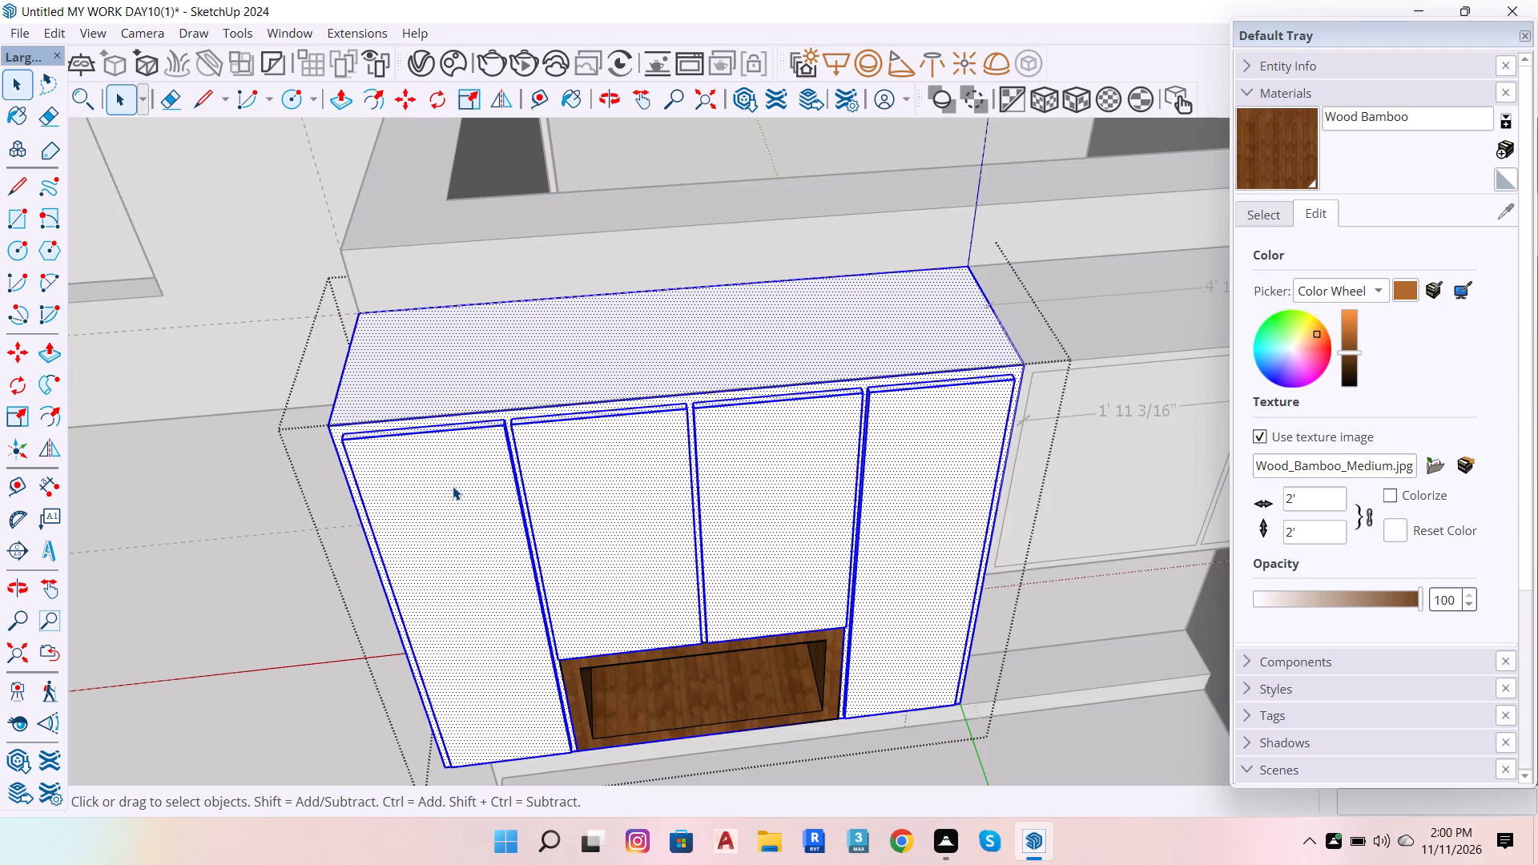
{"action": "double_click", "coordinate": [453, 486]}
{"action": "scroll", "coordinate": [510, 412], "scroll_direction": "up", "scroll_amount": 6}
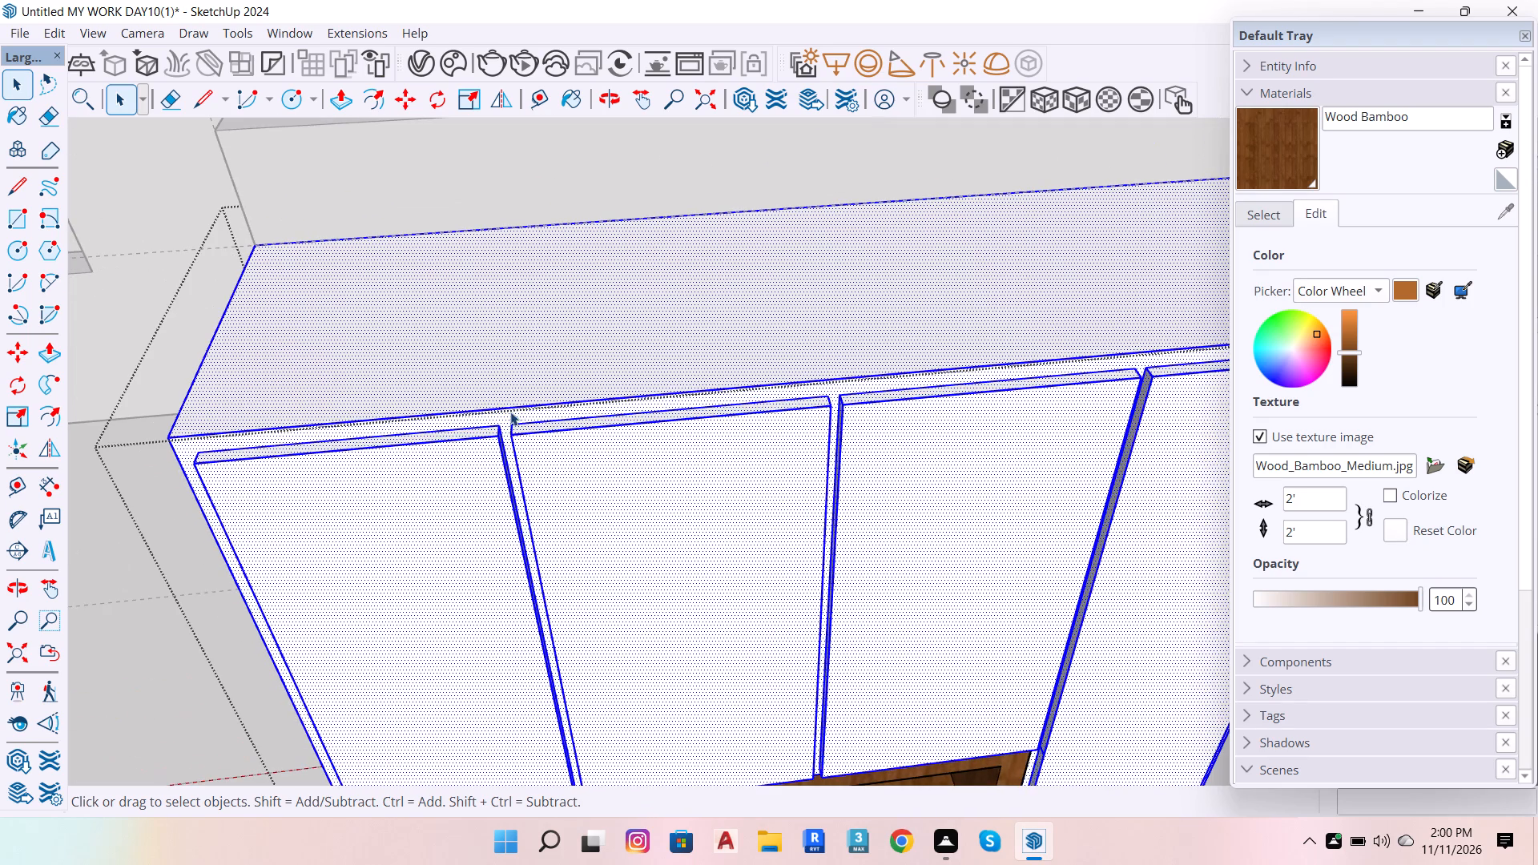
{"action": "left_click", "coordinate": [505, 420], "text": "shift"}
{"action": "left_click", "coordinate": [496, 369], "text": "shift"}
{"action": "scroll", "coordinate": [842, 340], "scroll_direction": "down", "scroll_amount": 7, "text": "shift"}
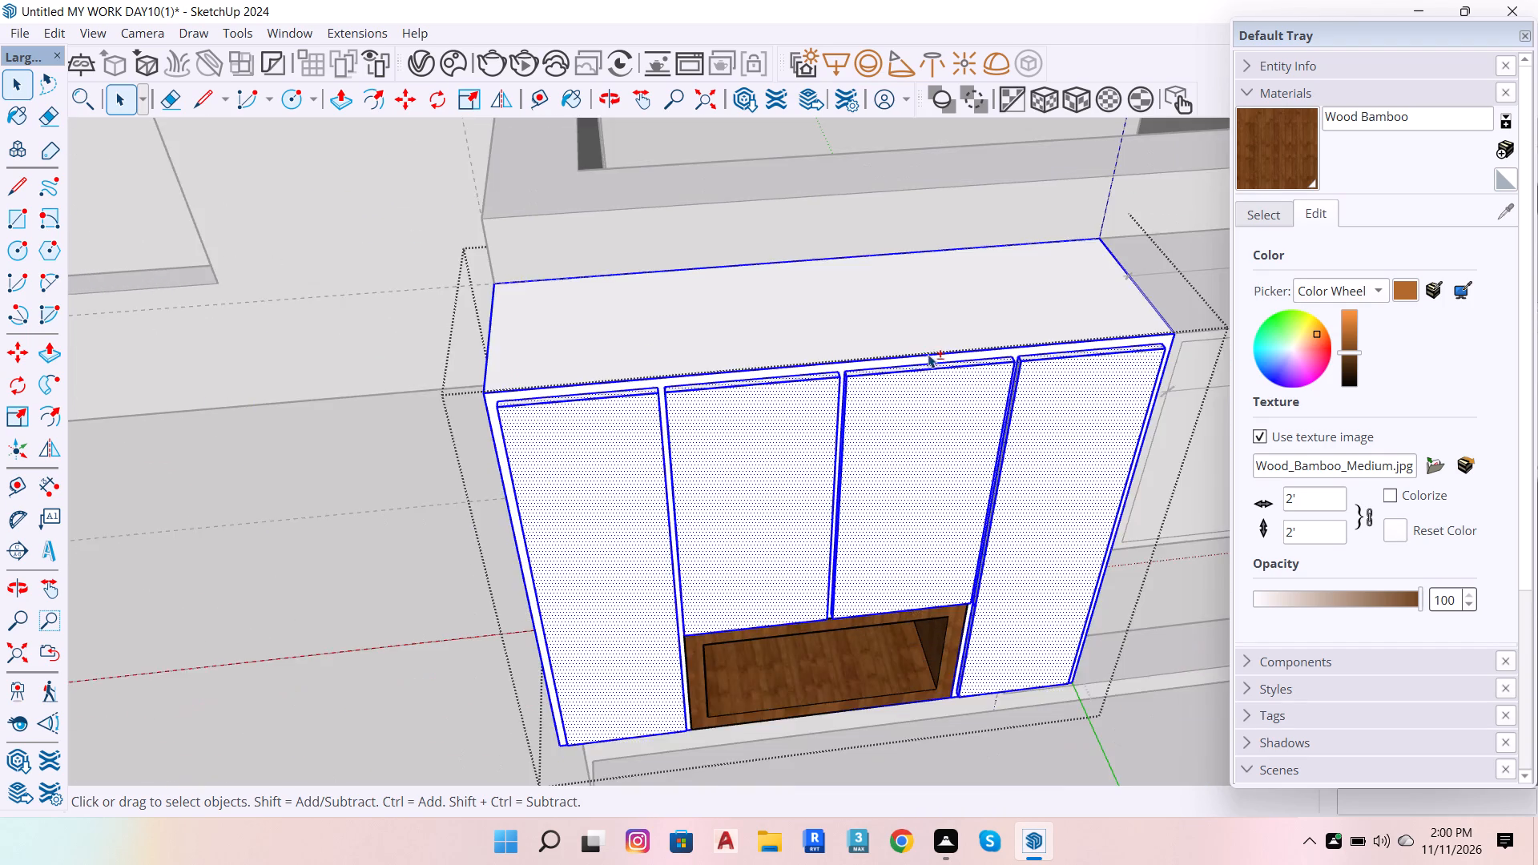
{"action": "scroll", "coordinate": [1003, 387], "scroll_direction": "down", "scroll_amount": 7, "text": "shift"}
{"action": "triple_click", "coordinate": [818, 359], "text": "shift"}
{"action": "left_click", "coordinate": [818, 359], "text": "shift"}
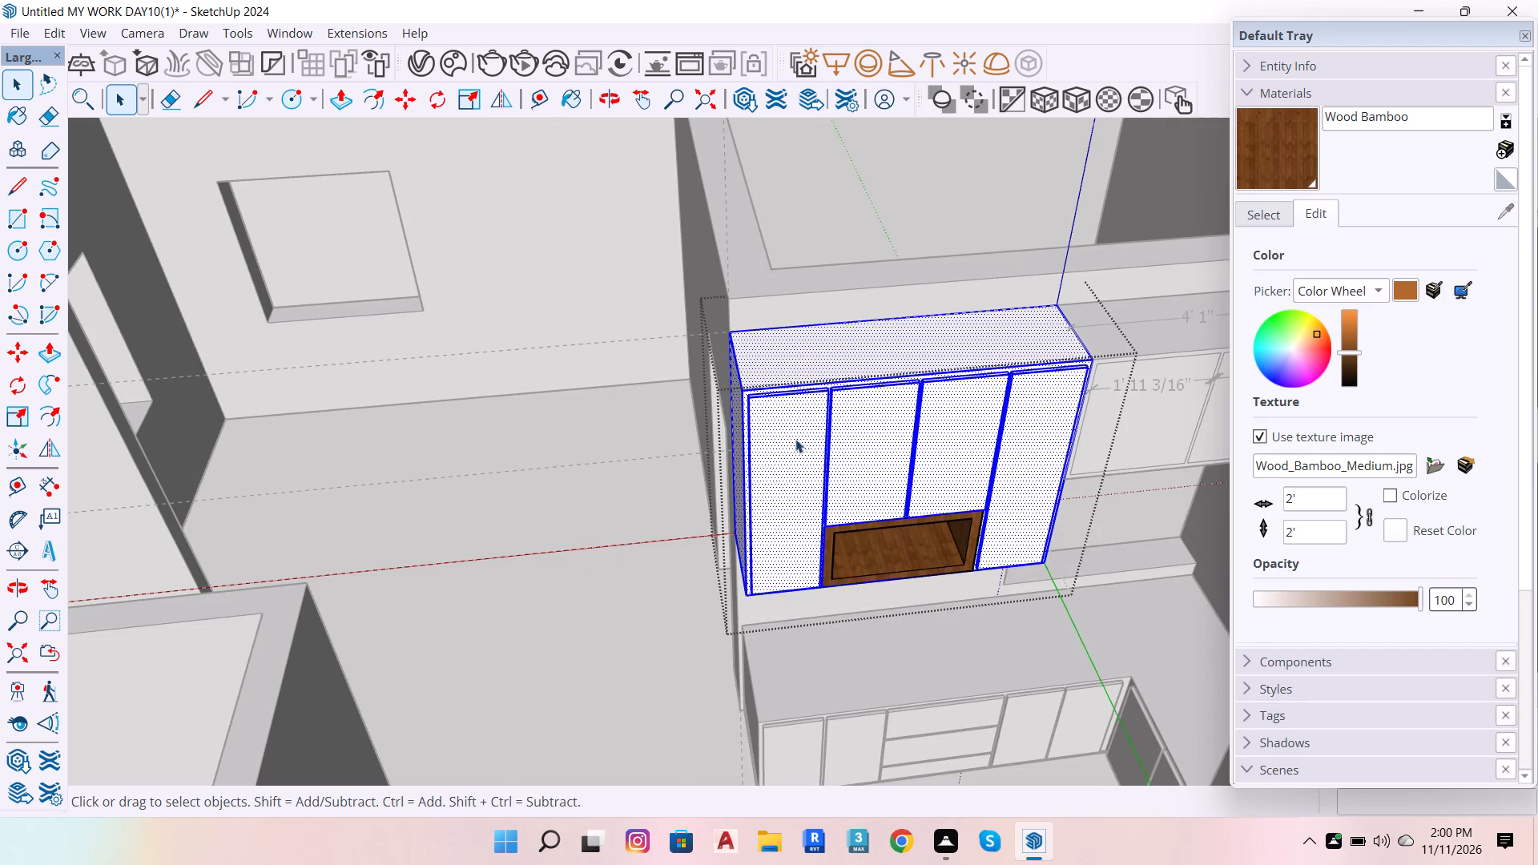
{"action": "left_click", "coordinate": [795, 441]}
{"action": "left_click", "coordinate": [795, 441]}
{"action": "scroll", "coordinate": [795, 441], "scroll_direction": "up", "scroll_amount": 14}
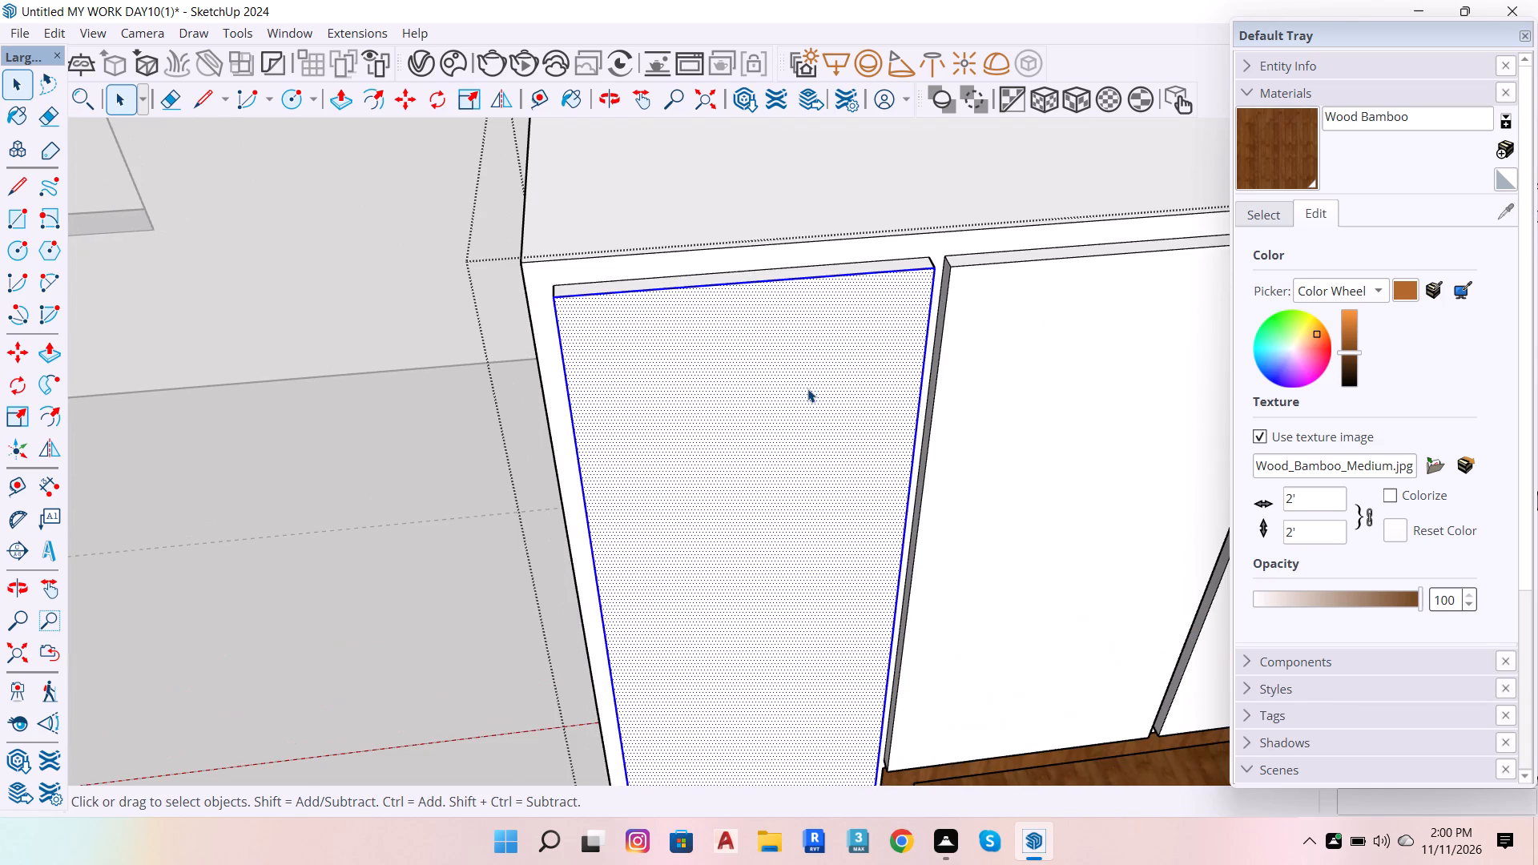
{"action": "key", "text": "p"}
{"action": "left_click", "coordinate": [807, 388]}
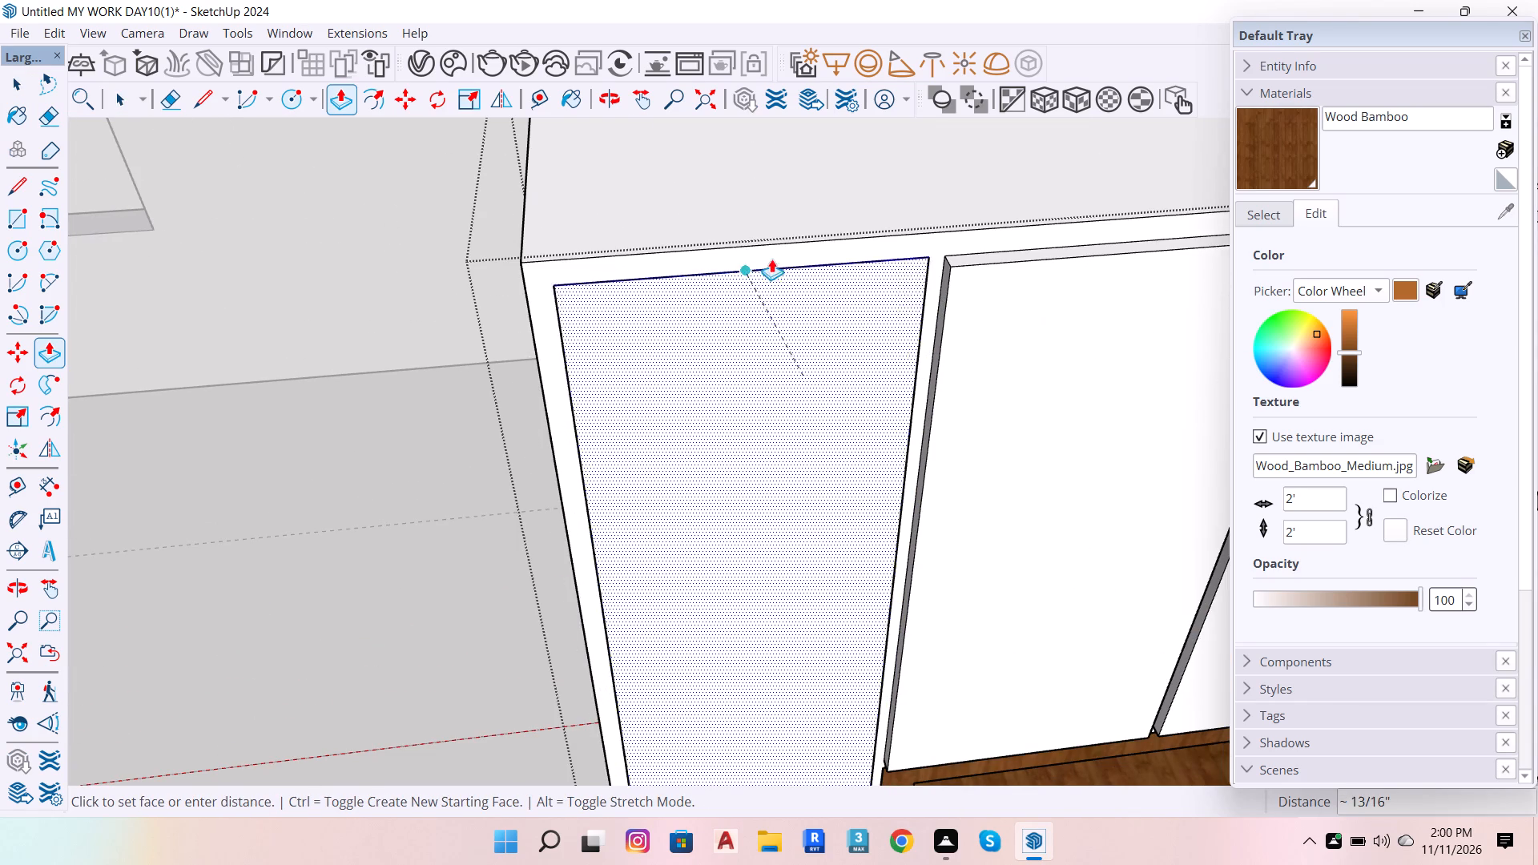
{"action": "left_click", "coordinate": [804, 265]}
{"action": "scroll", "coordinate": [572, 433], "scroll_direction": "down", "scroll_amount": 7}
{"action": "key", "text": "space"}
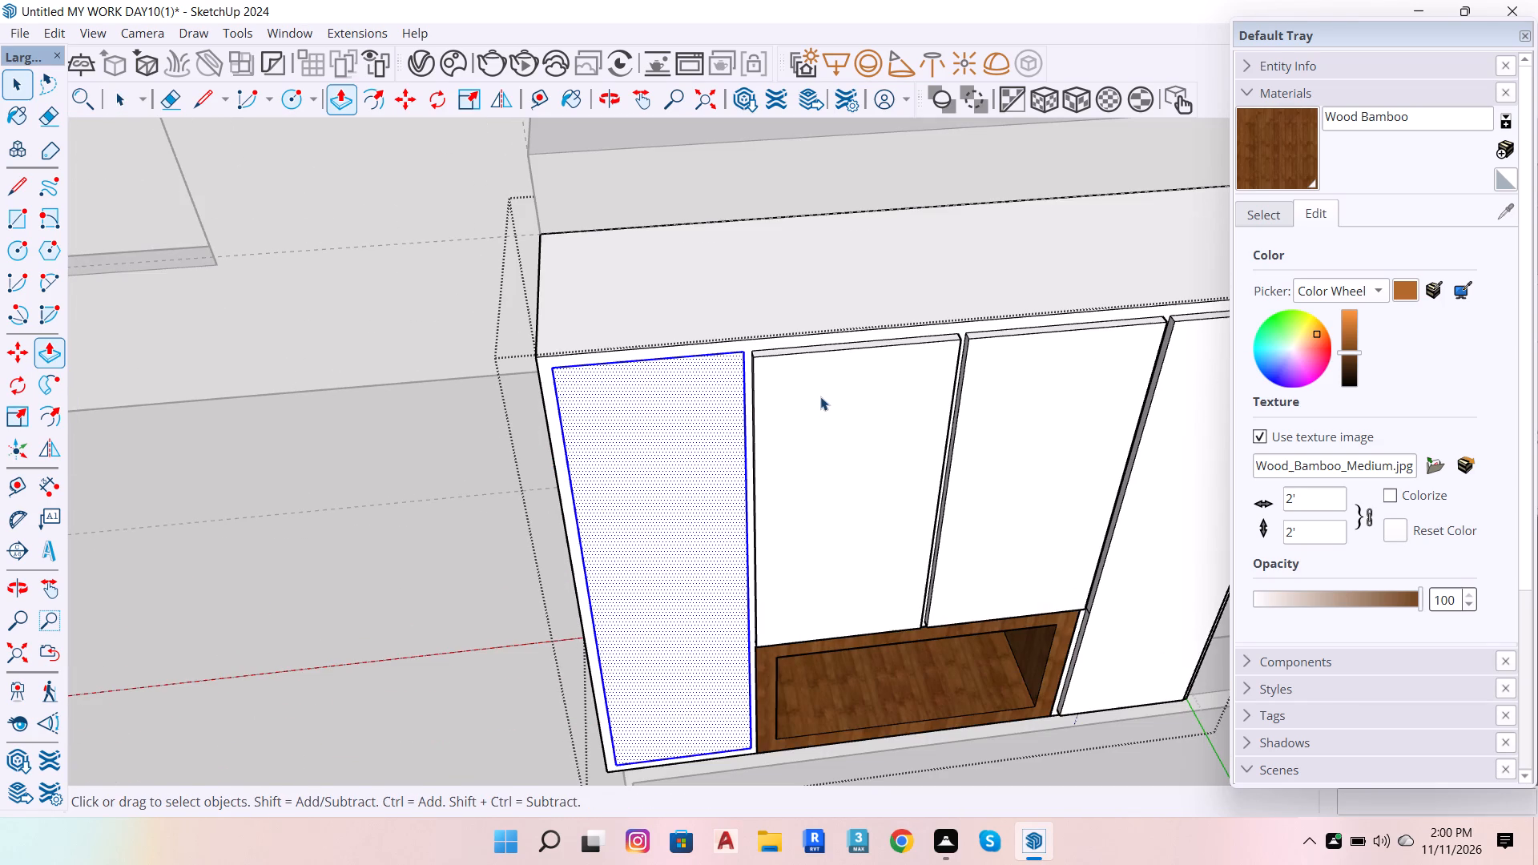
Push both central door panels and the right tall outer door panel back flush with the cabinet's front frame.
{"action": "left_click", "coordinate": [824, 395]}
{"action": "key", "text": "p"}
{"action": "left_click", "coordinate": [824, 395]}
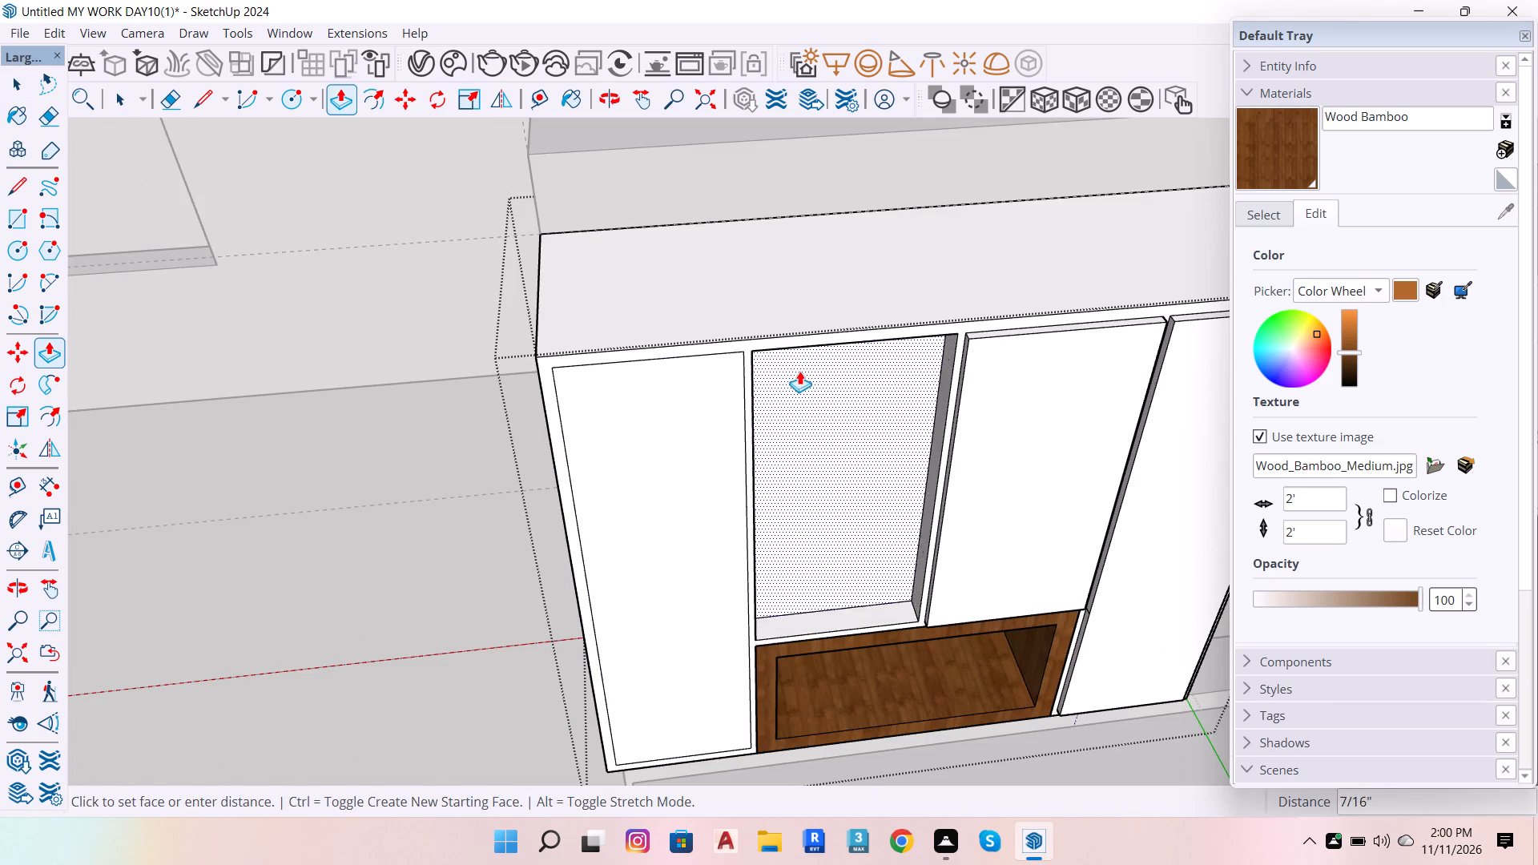
{"action": "left_click", "coordinate": [793, 351]}
{"action": "scroll", "coordinate": [349, 543], "scroll_direction": "down", "scroll_amount": 7}
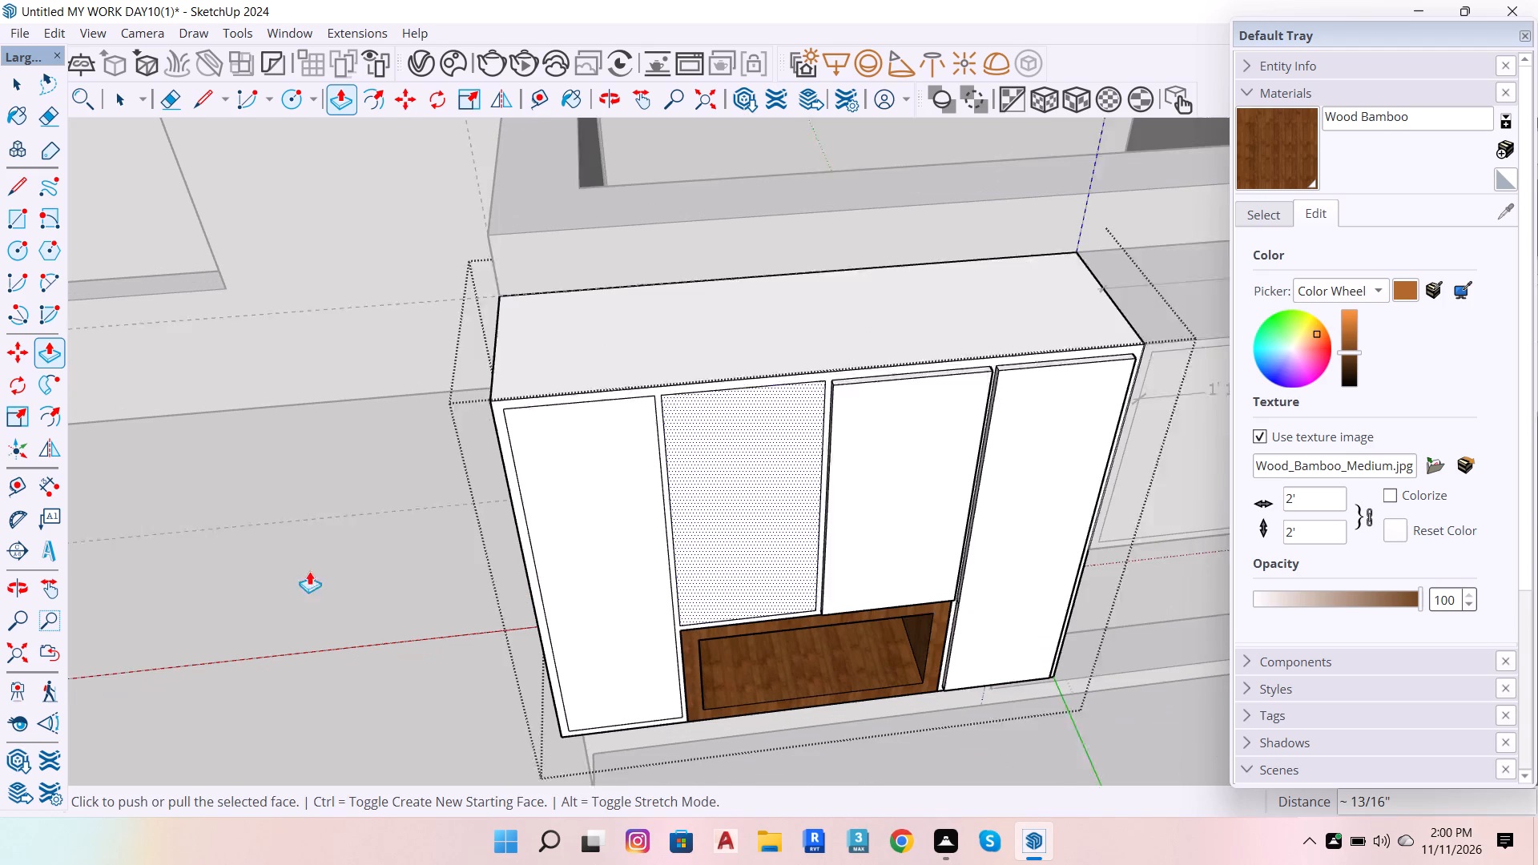
{"action": "key", "text": "space"}
{"action": "left_click", "coordinate": [918, 416]}
{"action": "key", "text": "p"}
{"action": "double_click", "coordinate": [916, 410]}
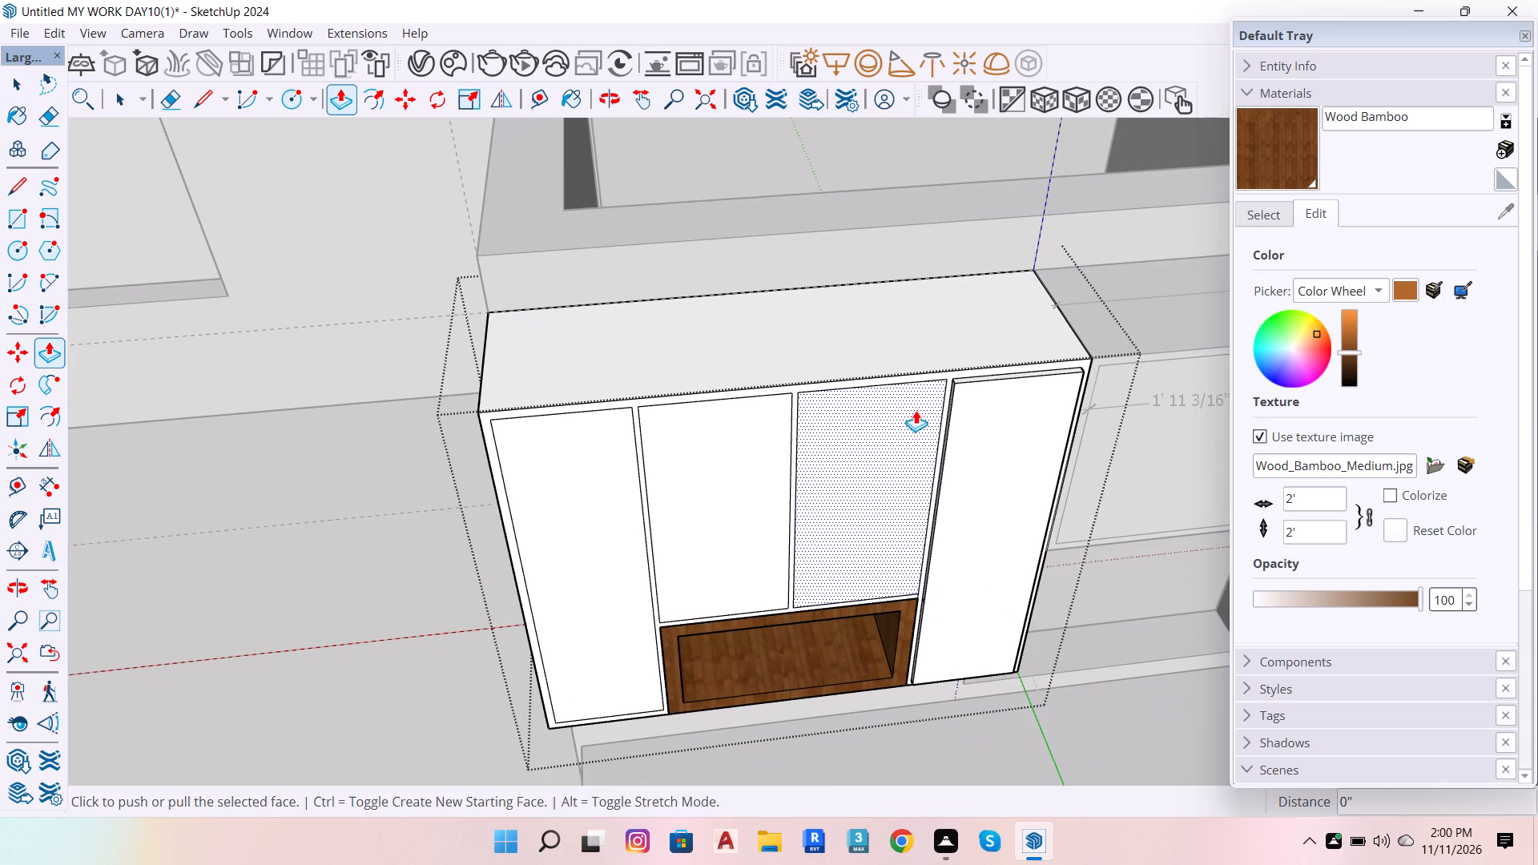
{"action": "key", "text": "space"}
{"action": "left_click", "coordinate": [973, 413]}
{"action": "key", "text": "p"}
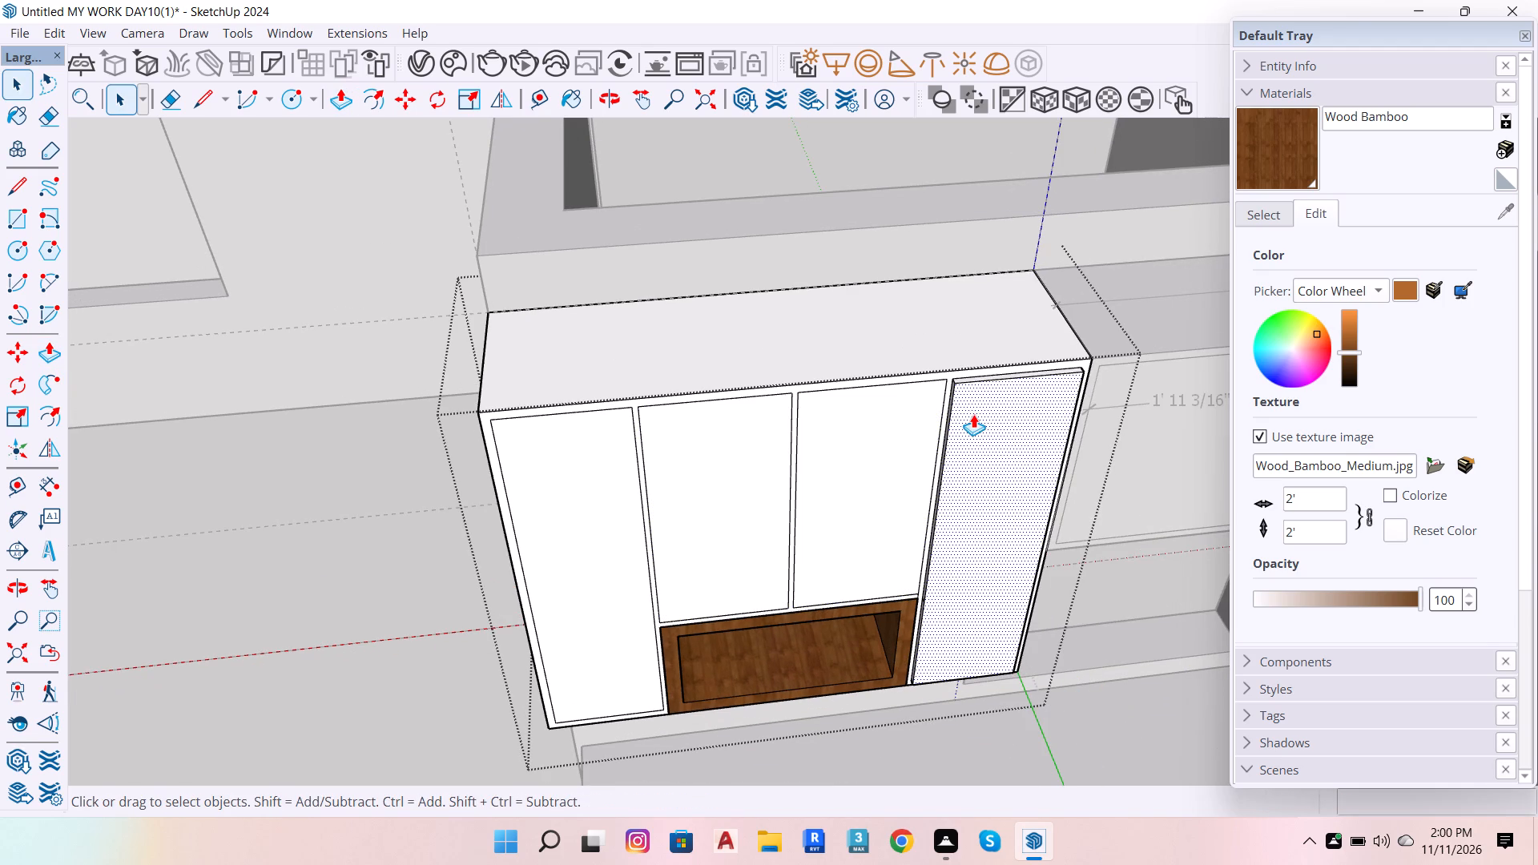
{"action": "double_click", "coordinate": [973, 414]}
{"action": "key", "text": "space"}
Group the left tall door's face with its edges and convert the group to a component.
{"action": "scroll", "coordinate": [767, 465], "scroll_direction": "up", "scroll_amount": 6}
{"action": "double_click", "coordinate": [431, 516]}
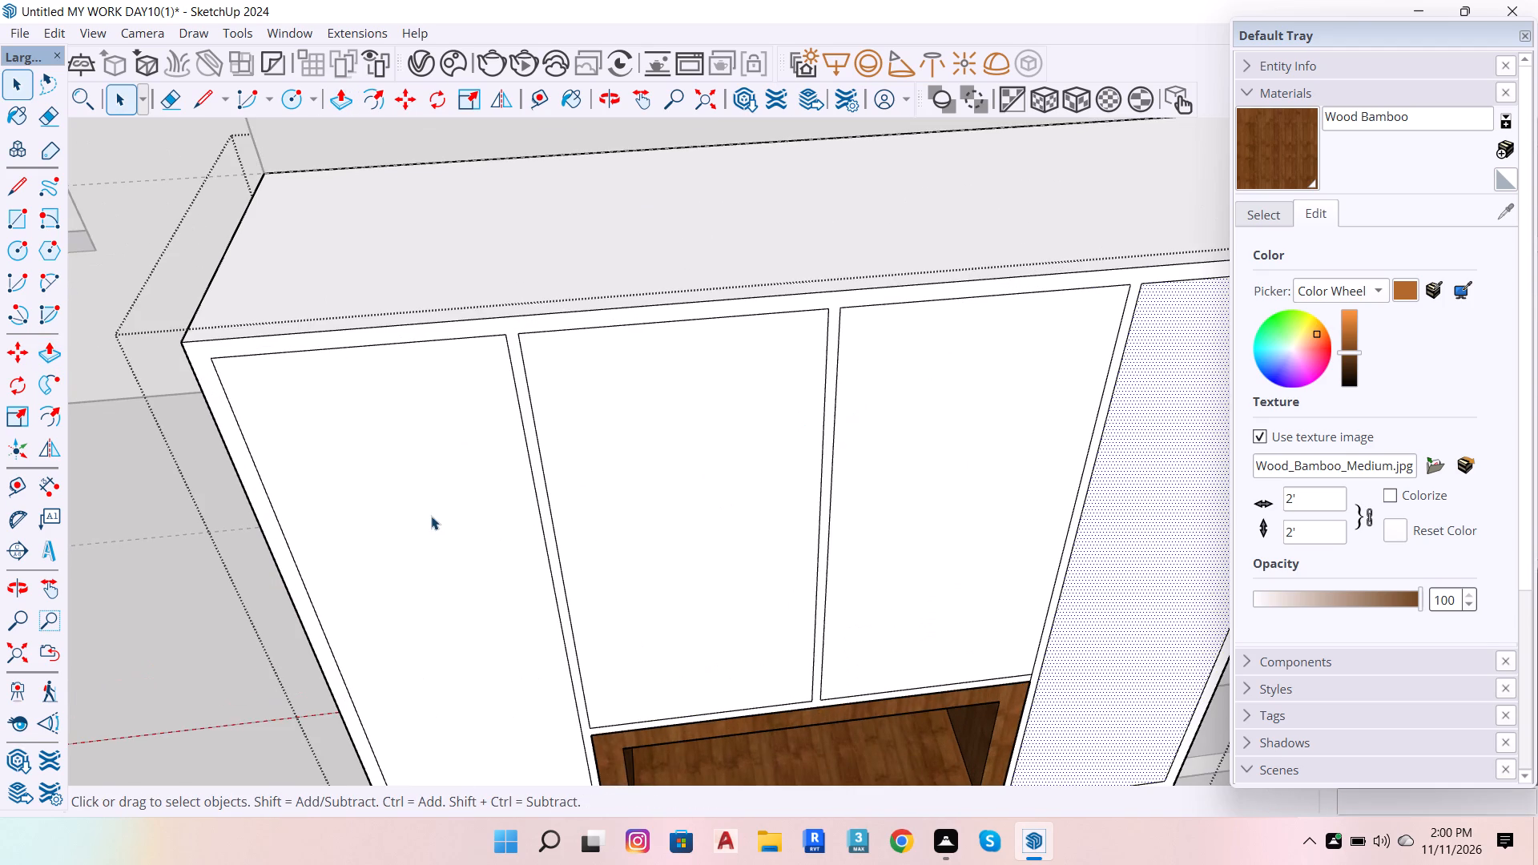
{"action": "right_click", "coordinate": [431, 516]}
{"action": "left_click", "coordinate": [558, 190]}
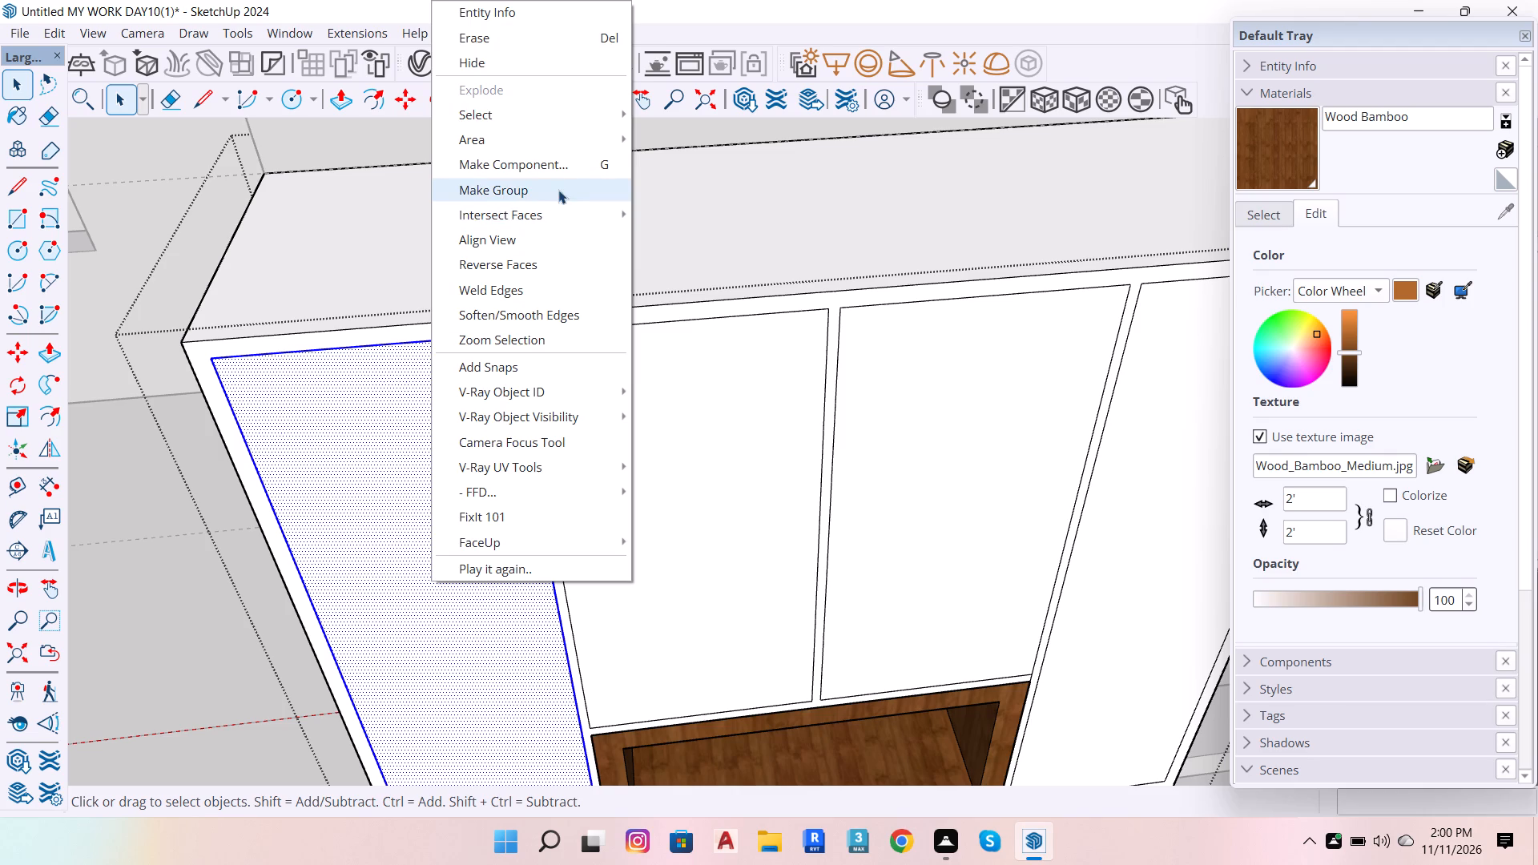
{"action": "double_click", "coordinate": [501, 469]}
{"action": "right_click", "coordinate": [501, 469]}
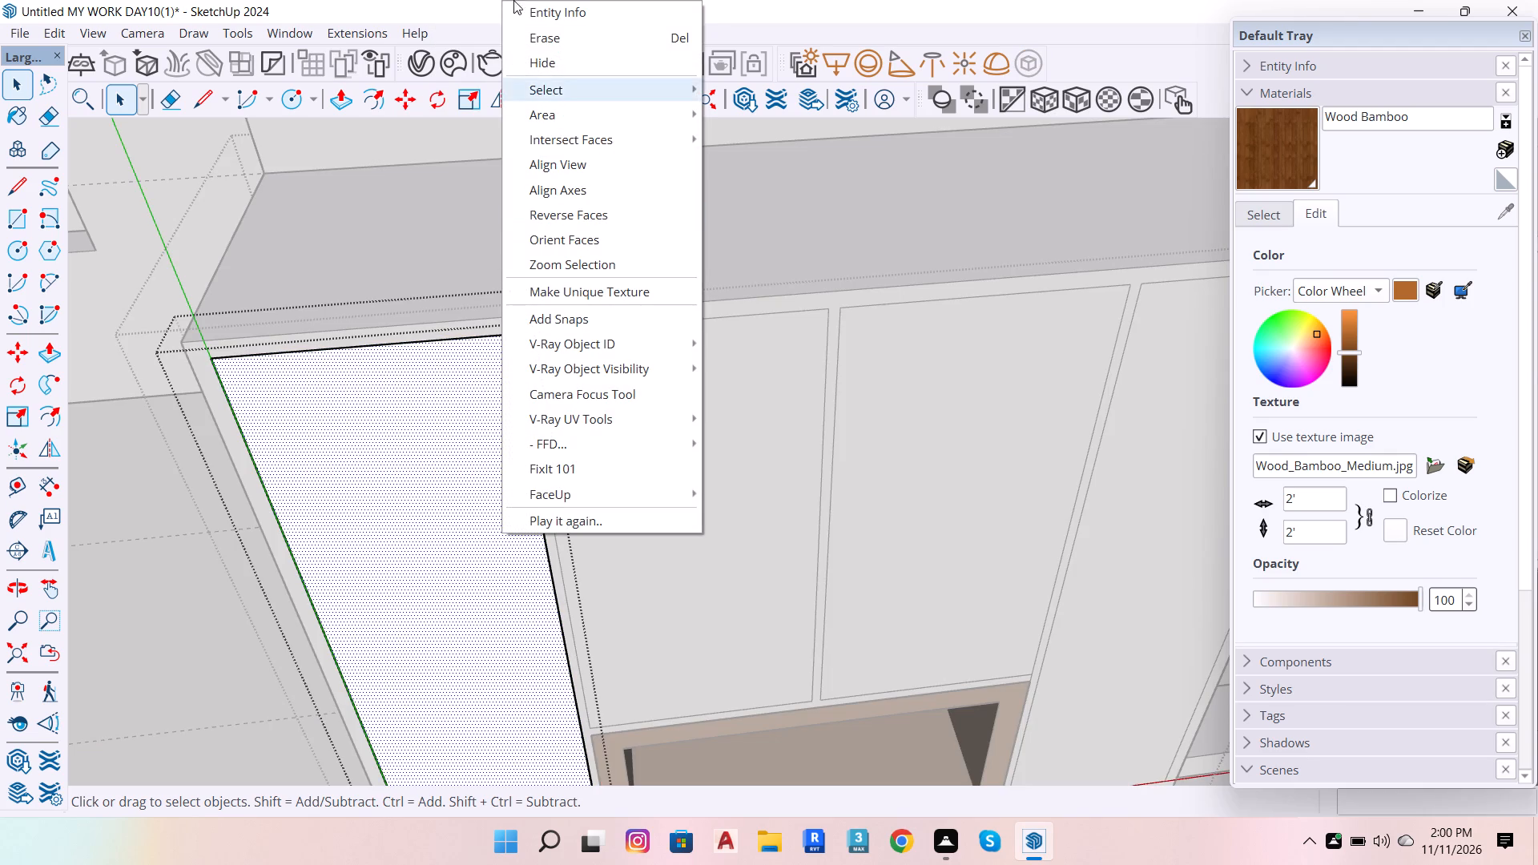
{"action": "double_click", "coordinate": [436, 583]}
{"action": "scroll", "coordinate": [522, 538], "scroll_direction": "down", "scroll_amount": 8}
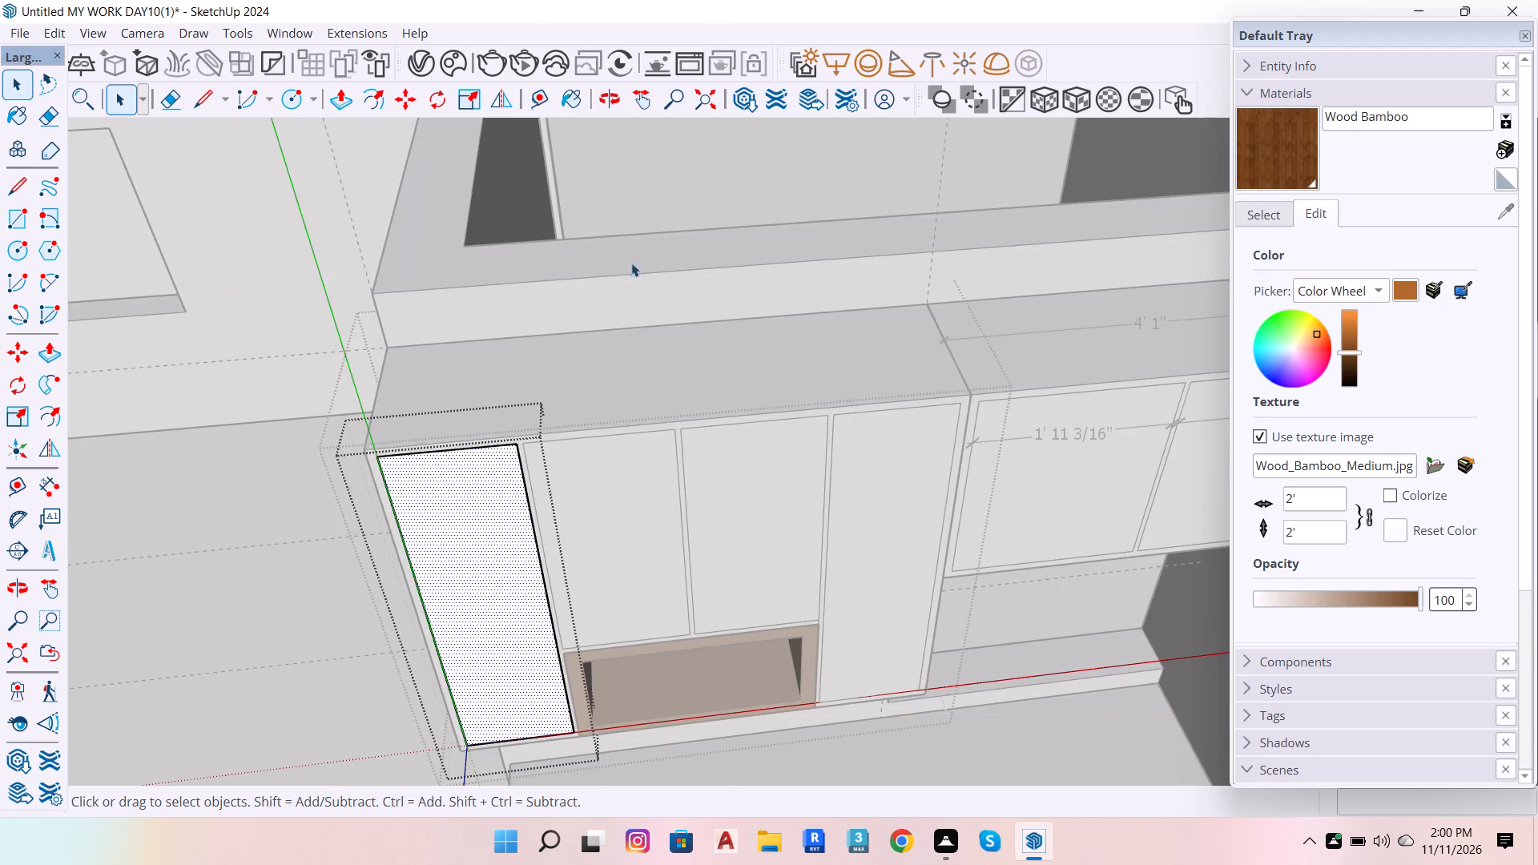
{"action": "left_click", "coordinate": [666, 185]}
{"action": "left_click", "coordinate": [456, 603]}
{"action": "right_click", "coordinate": [456, 603]}
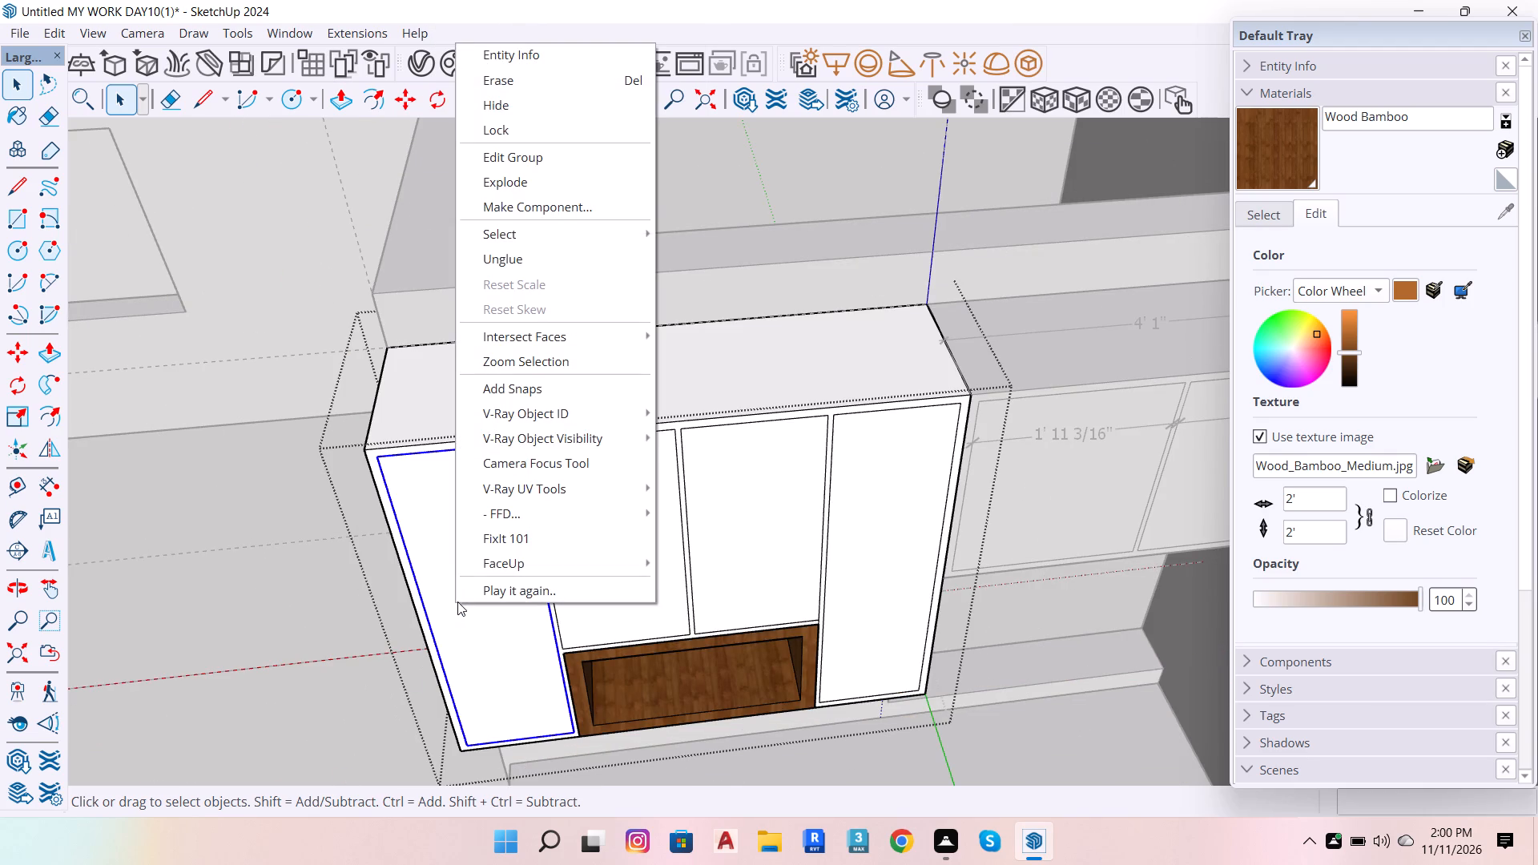
{"action": "left_click", "coordinate": [501, 197]}
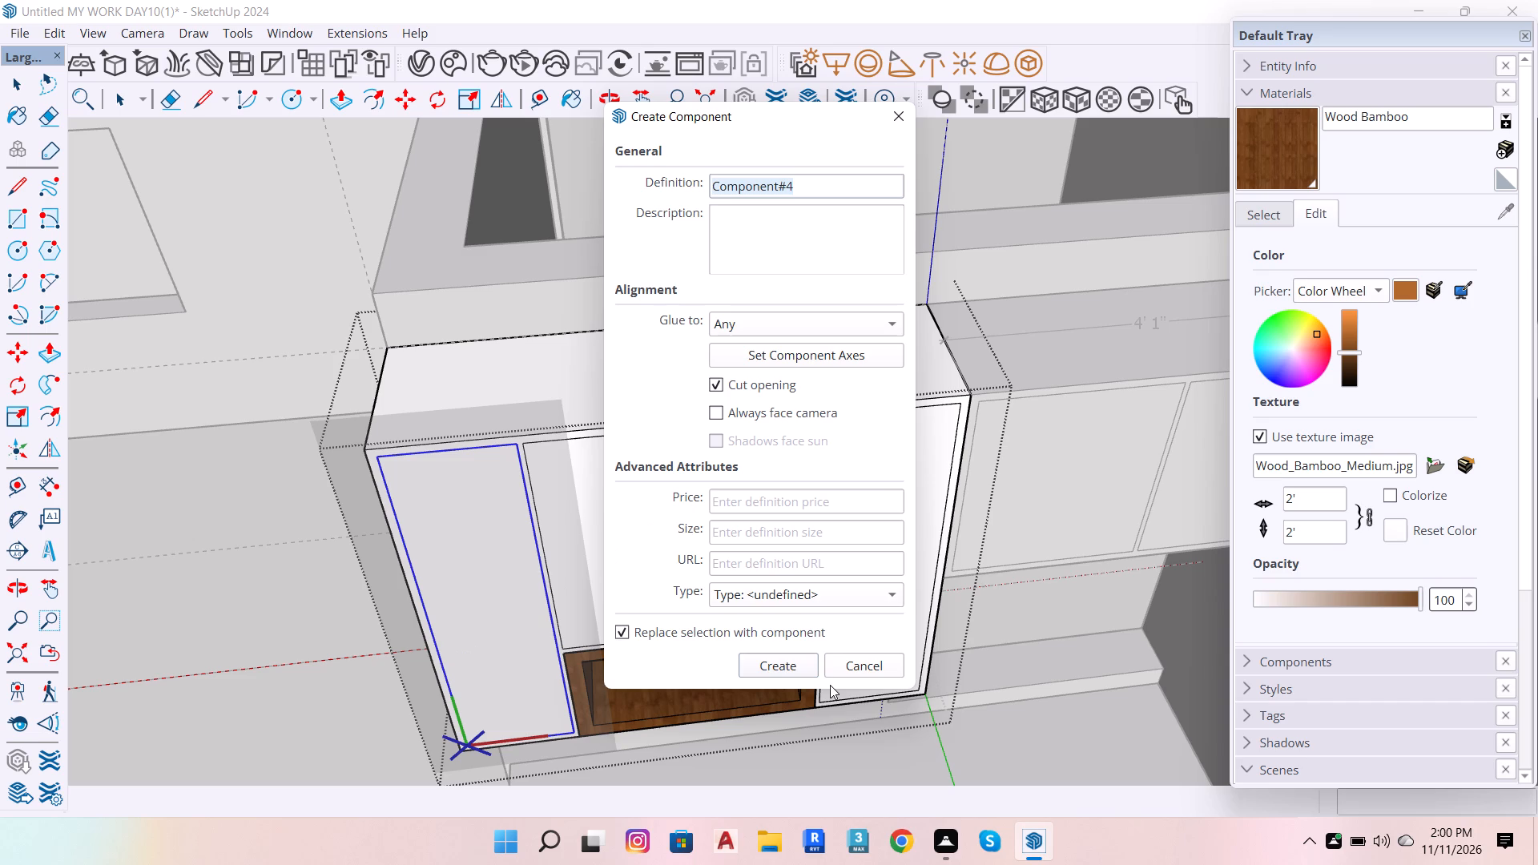
{"action": "left_click", "coordinate": [794, 669]}
Group the left central door's face with its edges and convert that group to a component.
{"action": "double_click", "coordinate": [606, 516]}
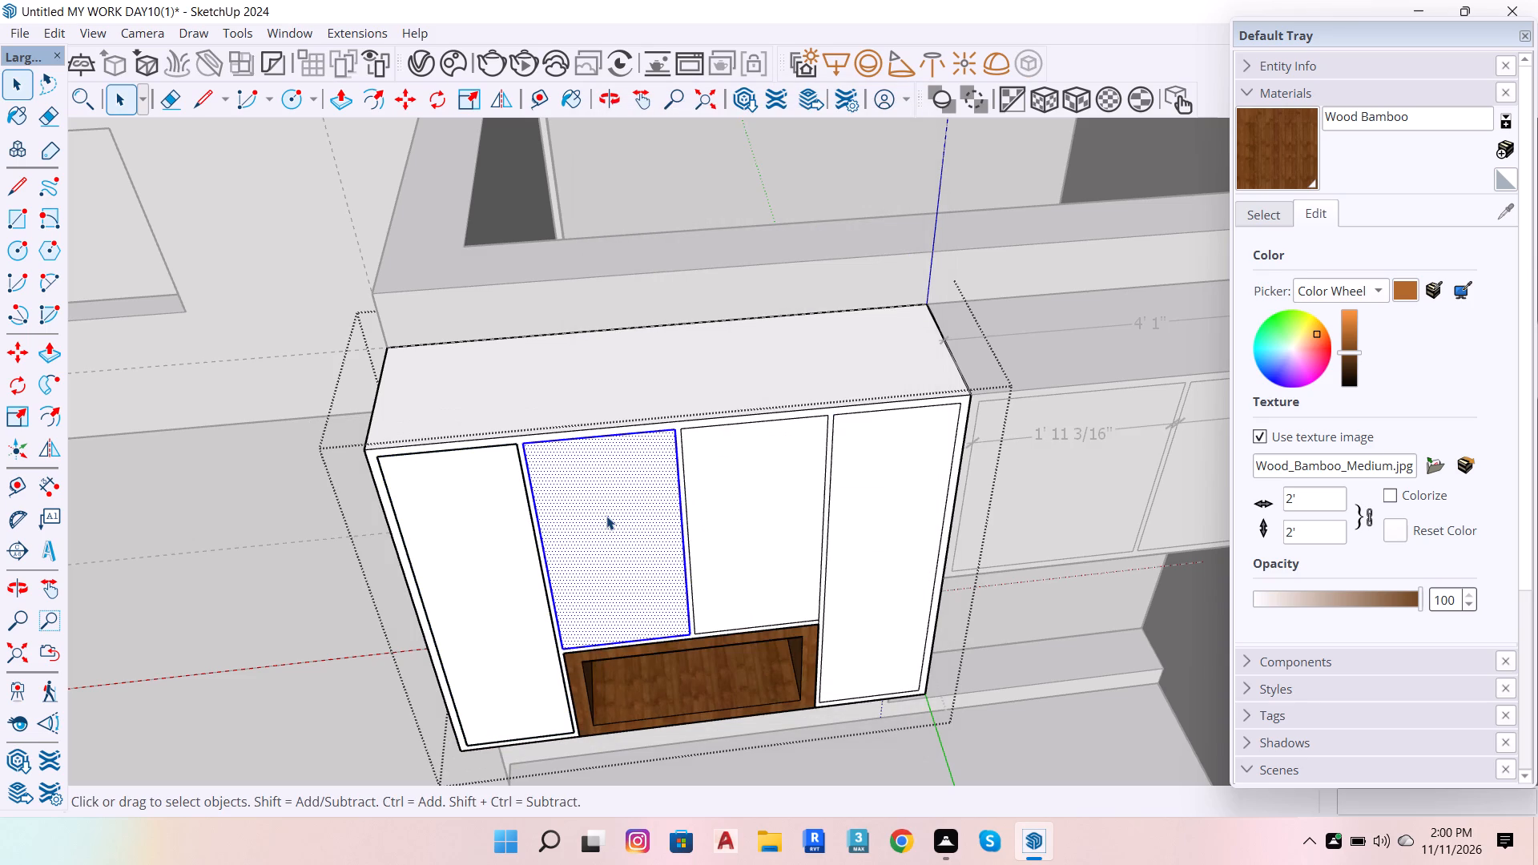
{"action": "right_click", "coordinate": [606, 516]}
{"action": "left_click", "coordinate": [700, 194]}
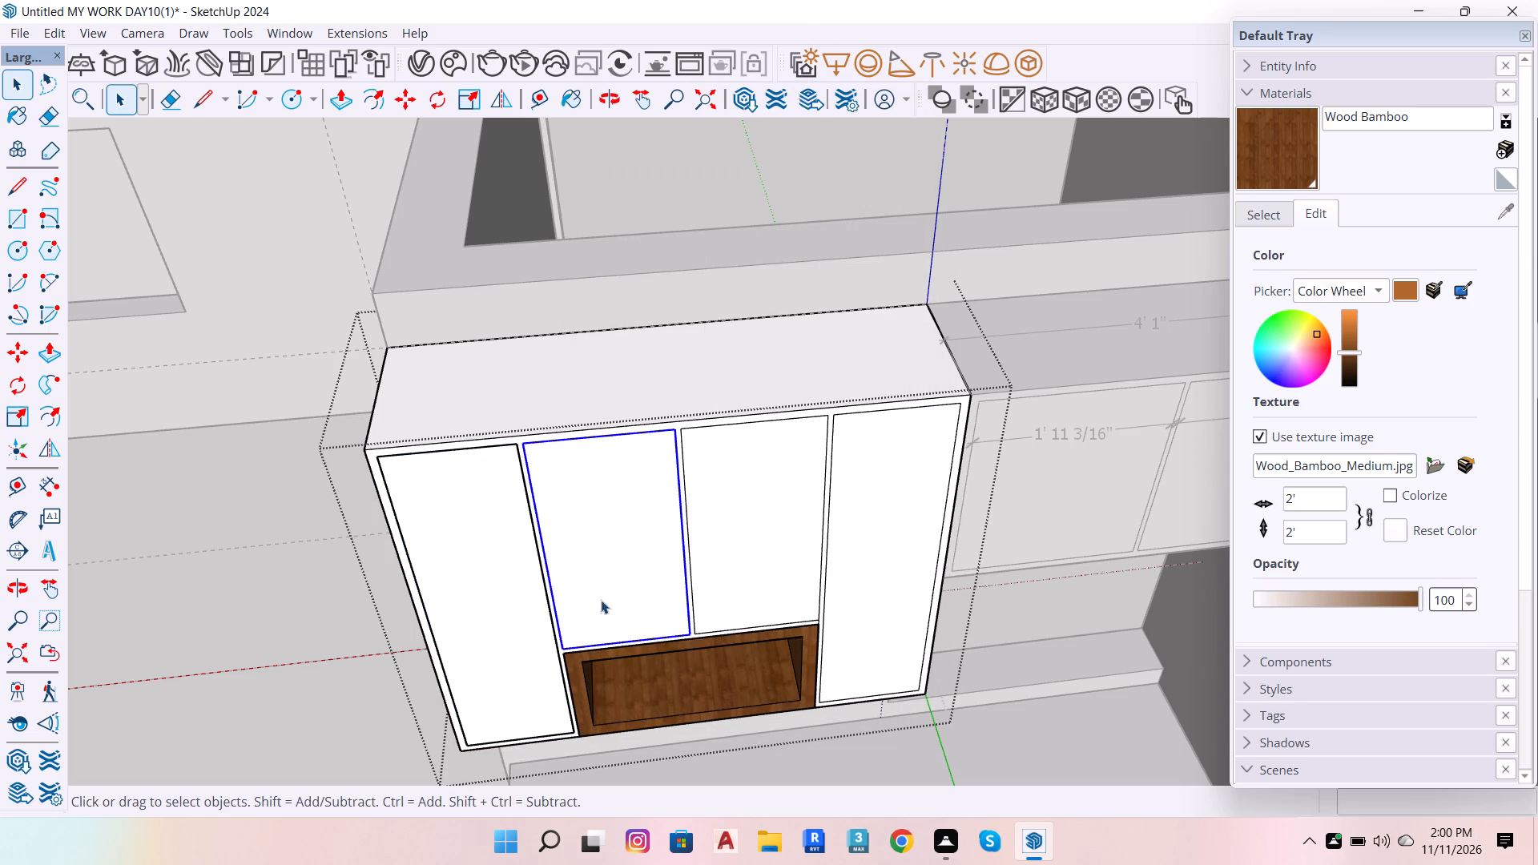
{"action": "right_click", "coordinate": [617, 556]}
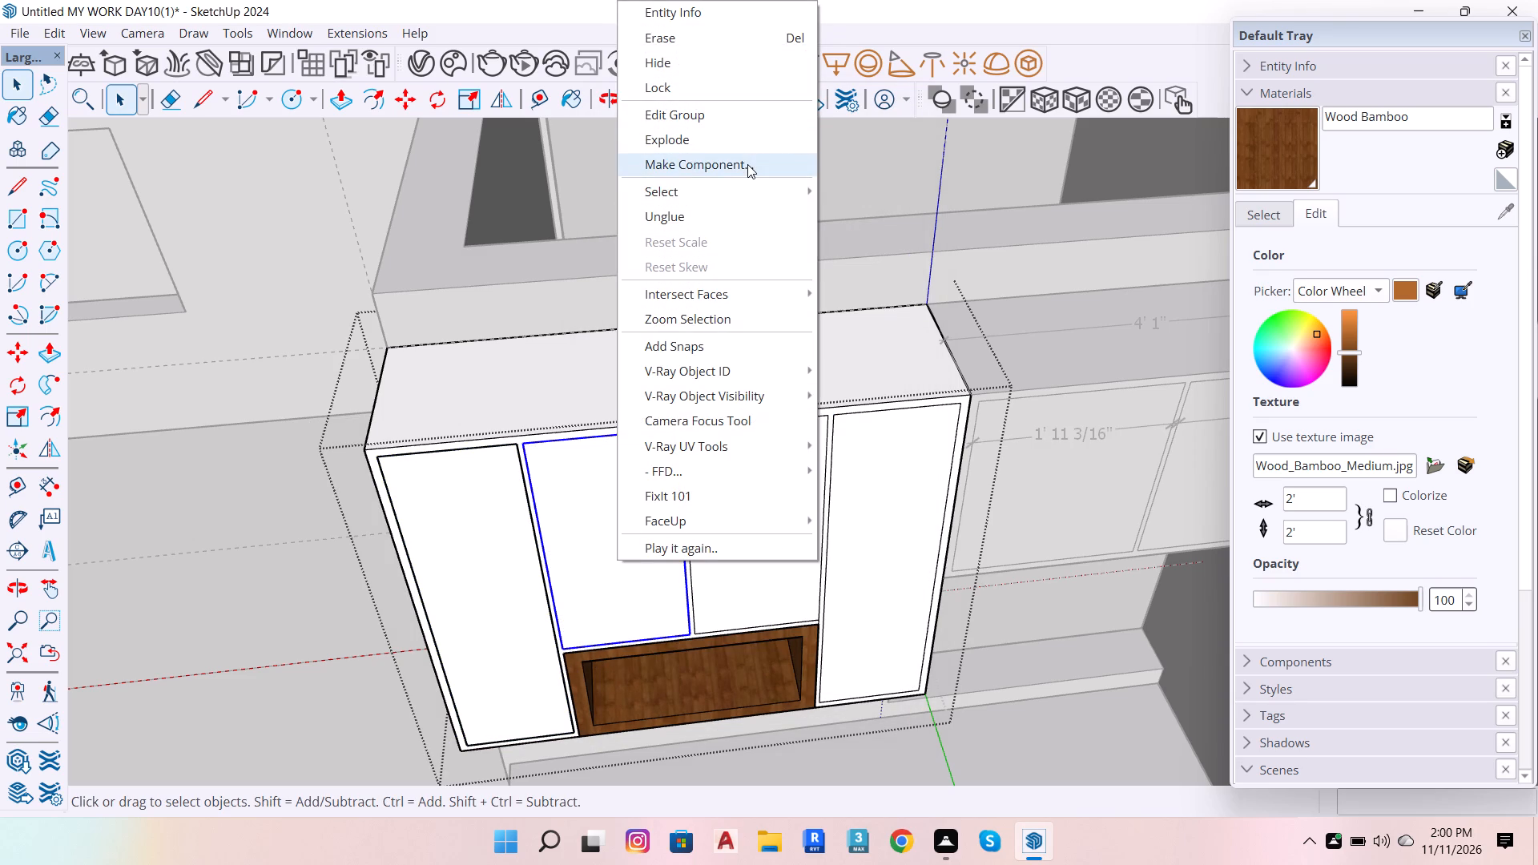
{"action": "left_click", "coordinate": [747, 164]}
{"action": "left_click", "coordinate": [774, 678]}
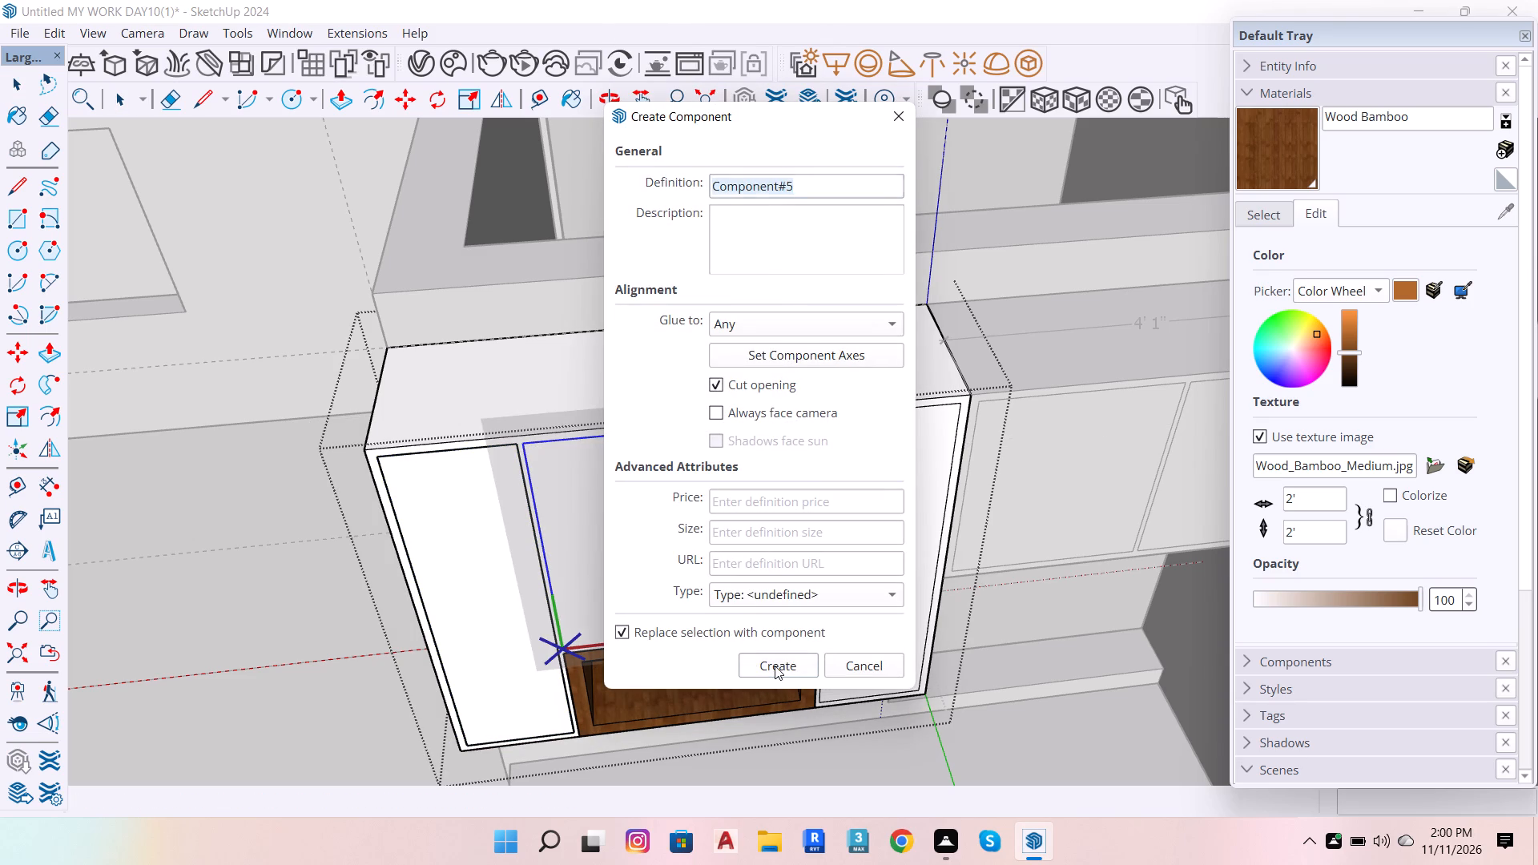
{"action": "left_click", "coordinate": [775, 666]}
{"action": "double_click", "coordinate": [860, 172]}
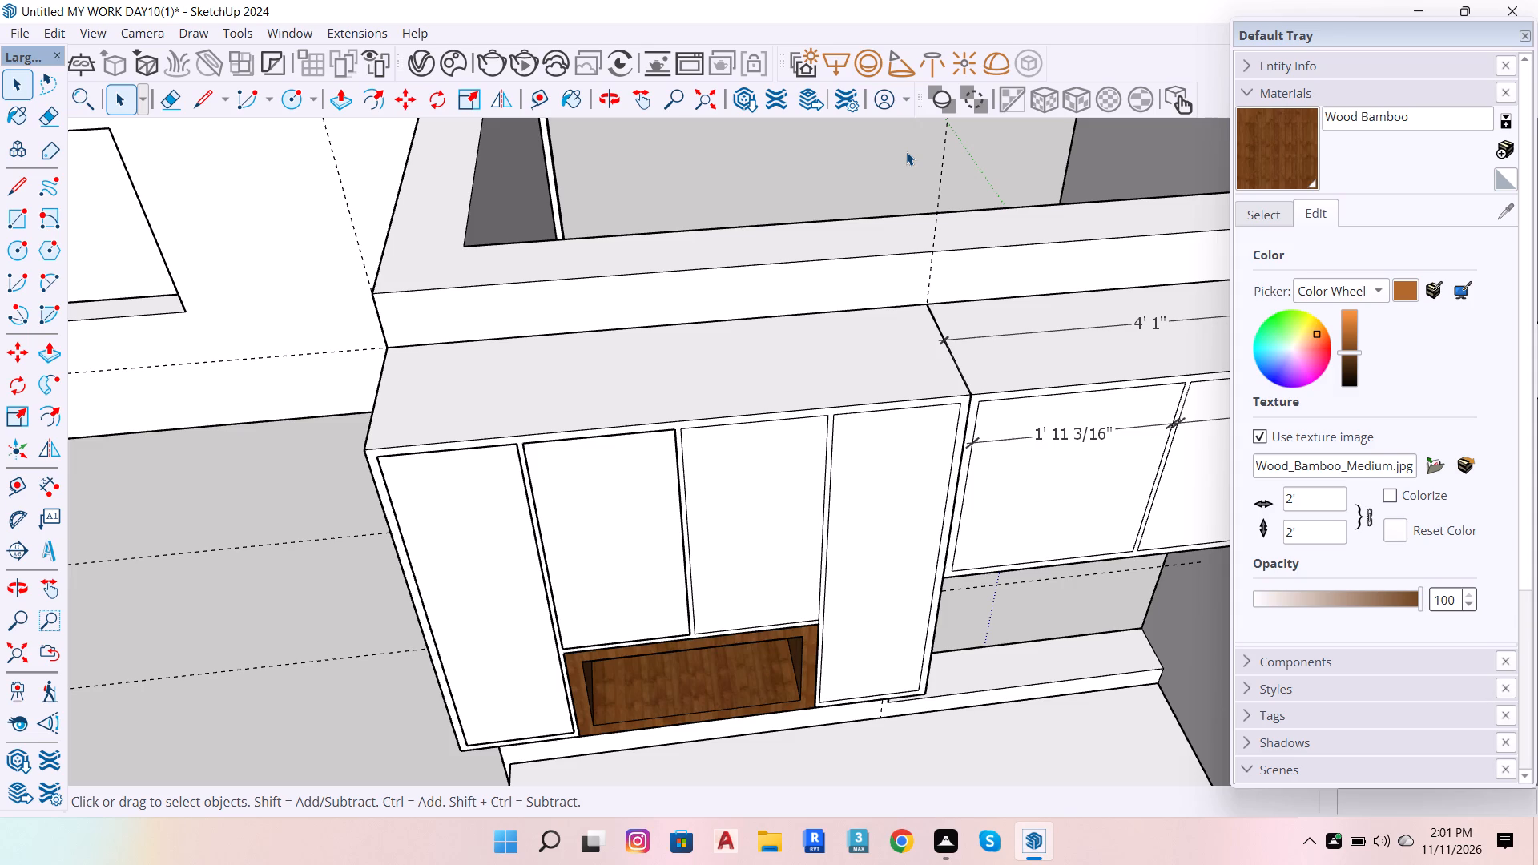
Extrude the door face inside the left tall door component outward by 0.8" with Push/Pull.
{"action": "scroll", "coordinate": [626, 324], "scroll_direction": "down", "scroll_amount": 6}
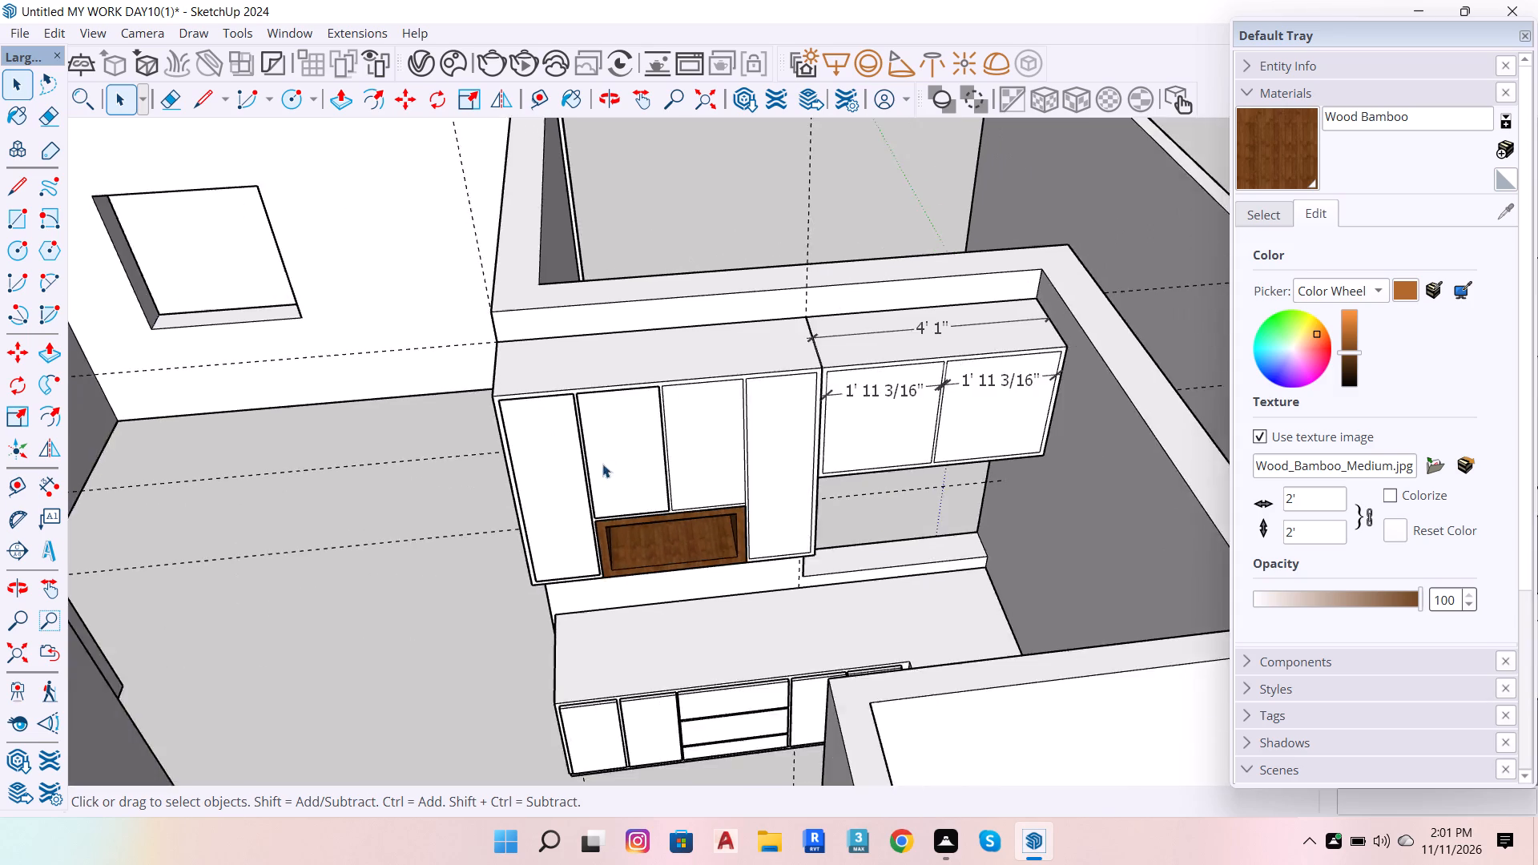
{"action": "scroll", "coordinate": [594, 465], "scroll_direction": "up", "scroll_amount": 6}
{"action": "double_click", "coordinate": [536, 417]}
{"action": "left_click", "coordinate": [536, 417]}
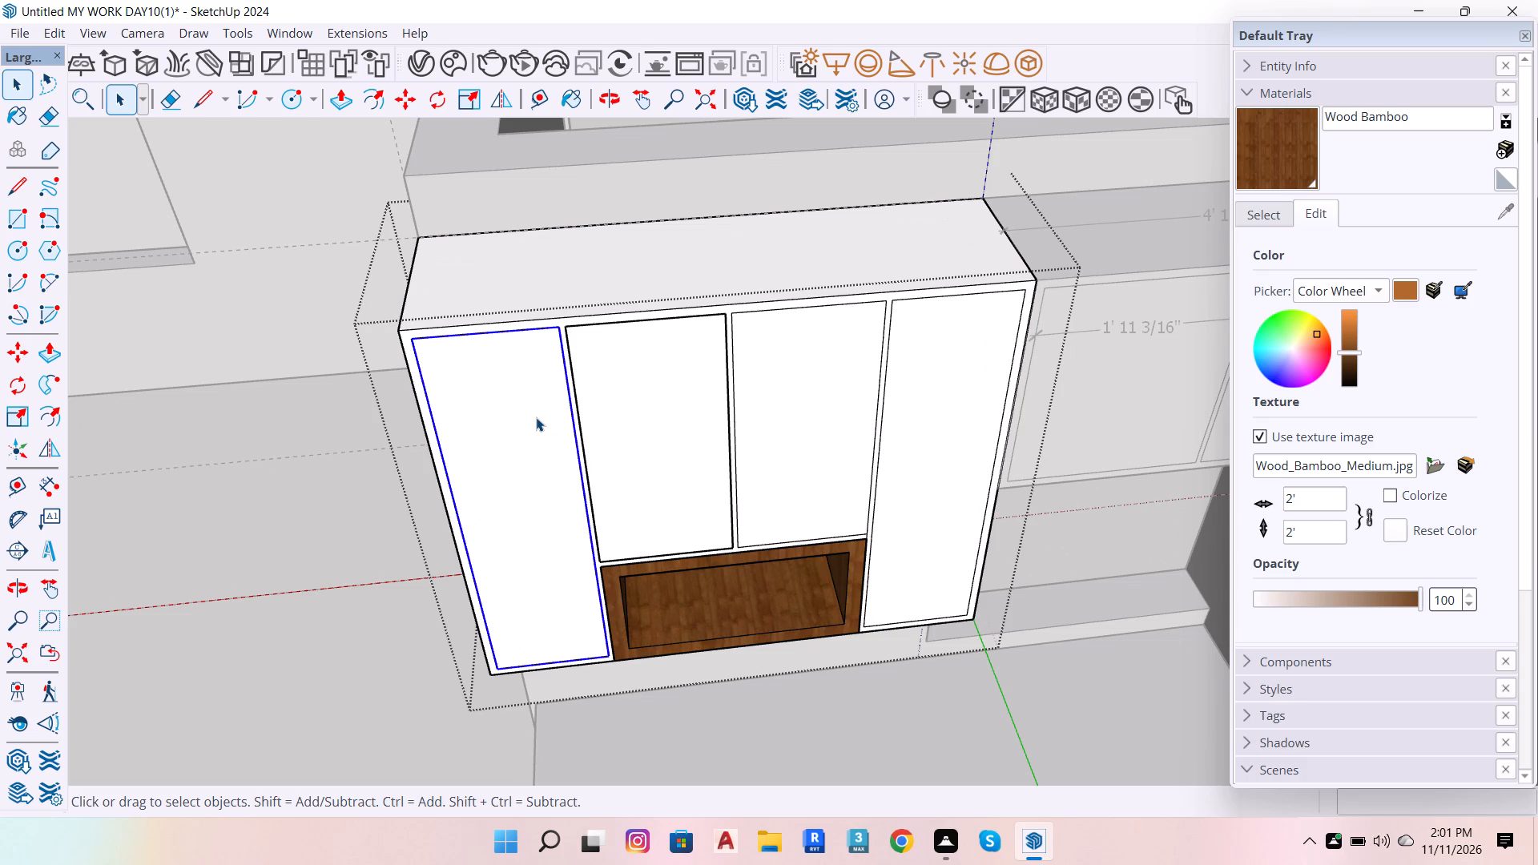
{"action": "double_click", "coordinate": [536, 417]}
{"action": "left_click", "coordinate": [540, 416]}
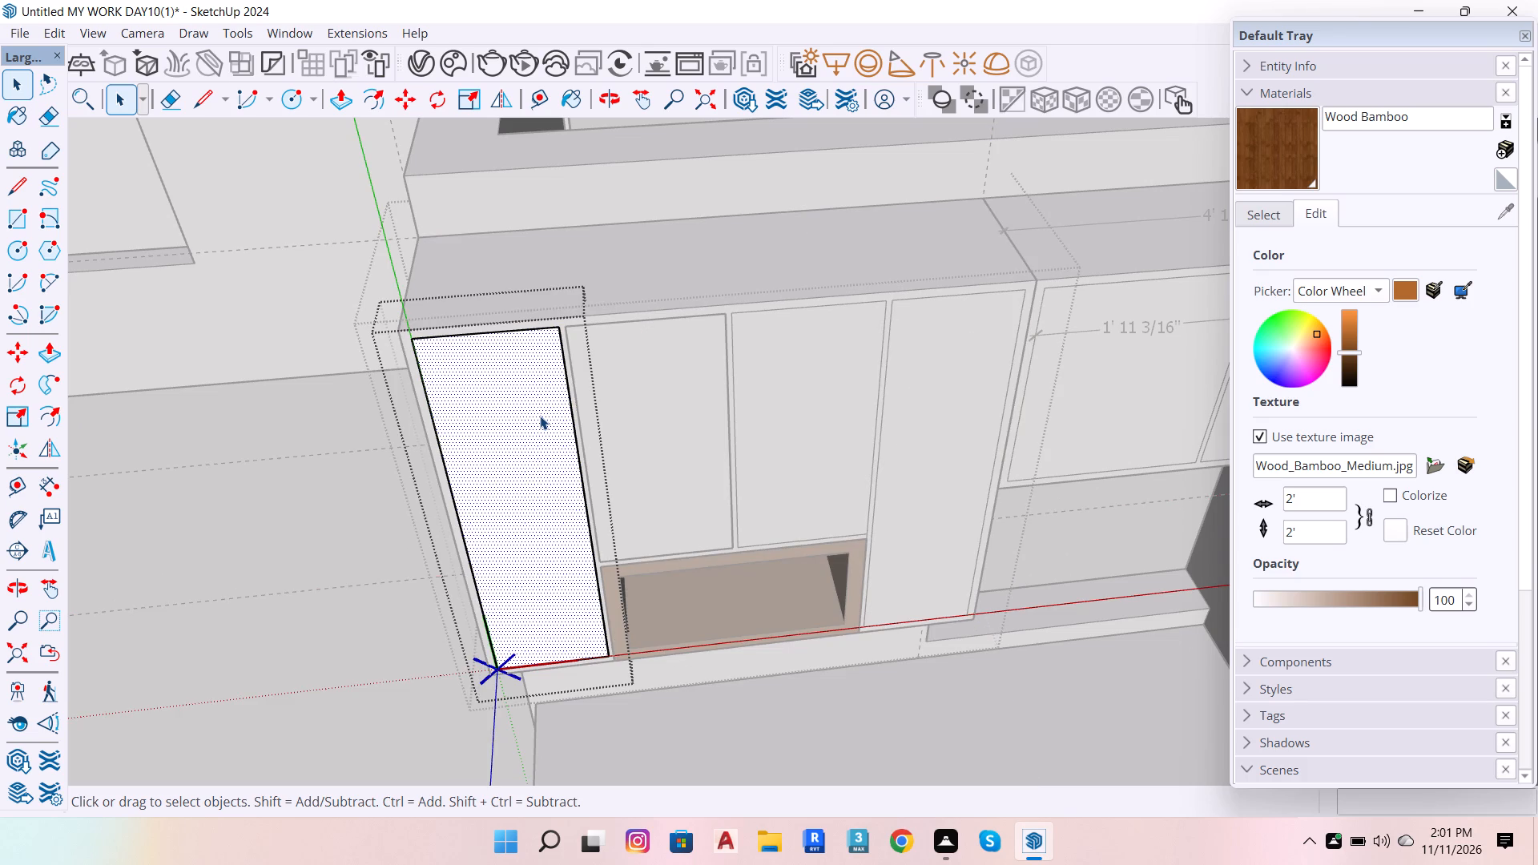
{"action": "key", "text": "p"}
{"action": "left_click", "coordinate": [540, 416]}
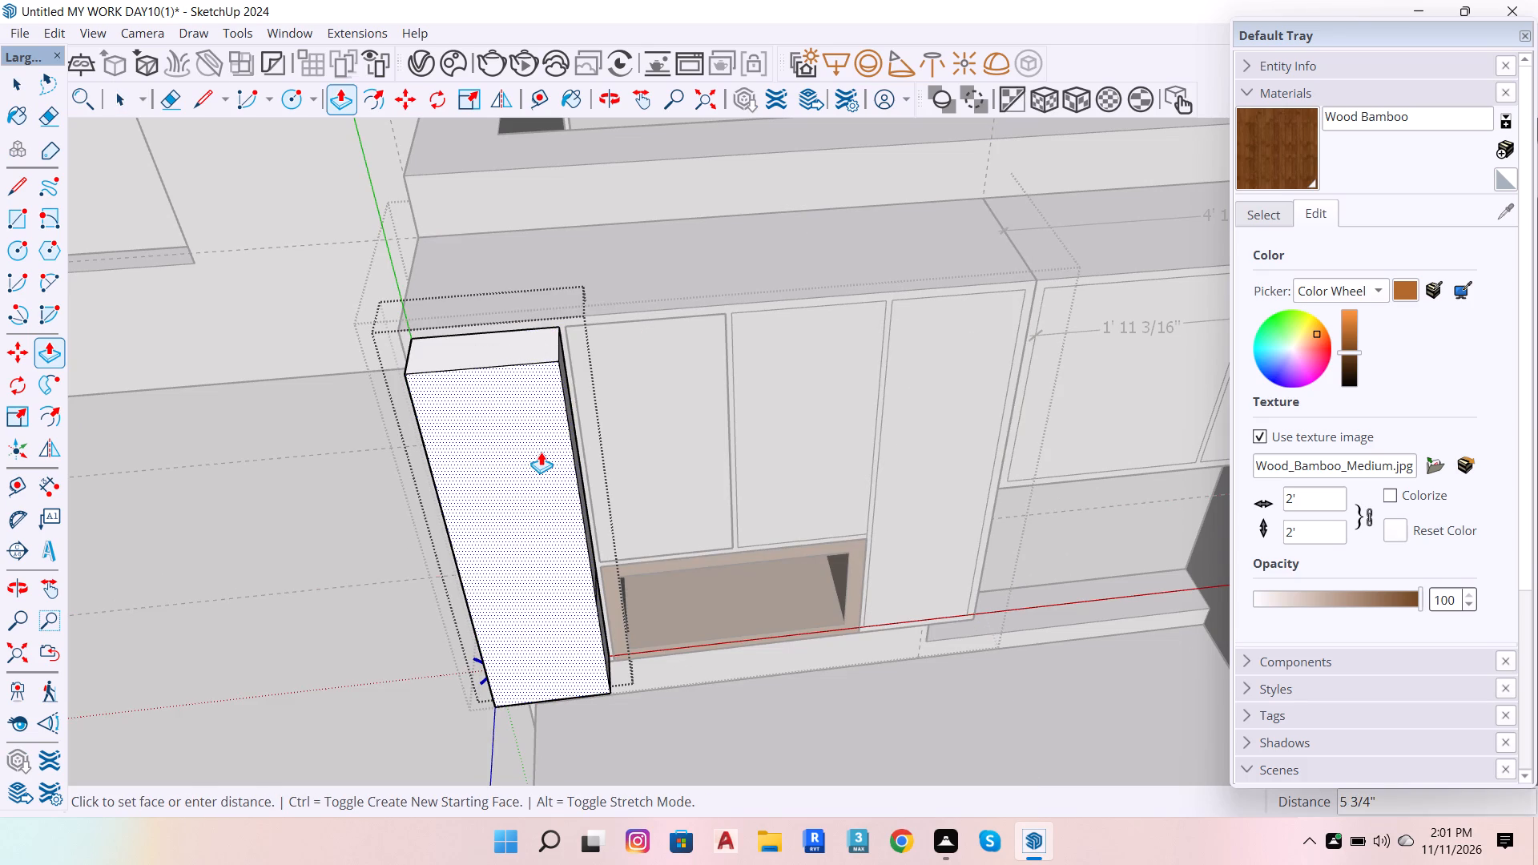
{"action": "type", "text": ".9"}
{"action": "key", "text": "BackSpace"}
{"action": "key", "text": "8"}
{"action": "key", "text": "Return"}
{"action": "key", "text": "space"}
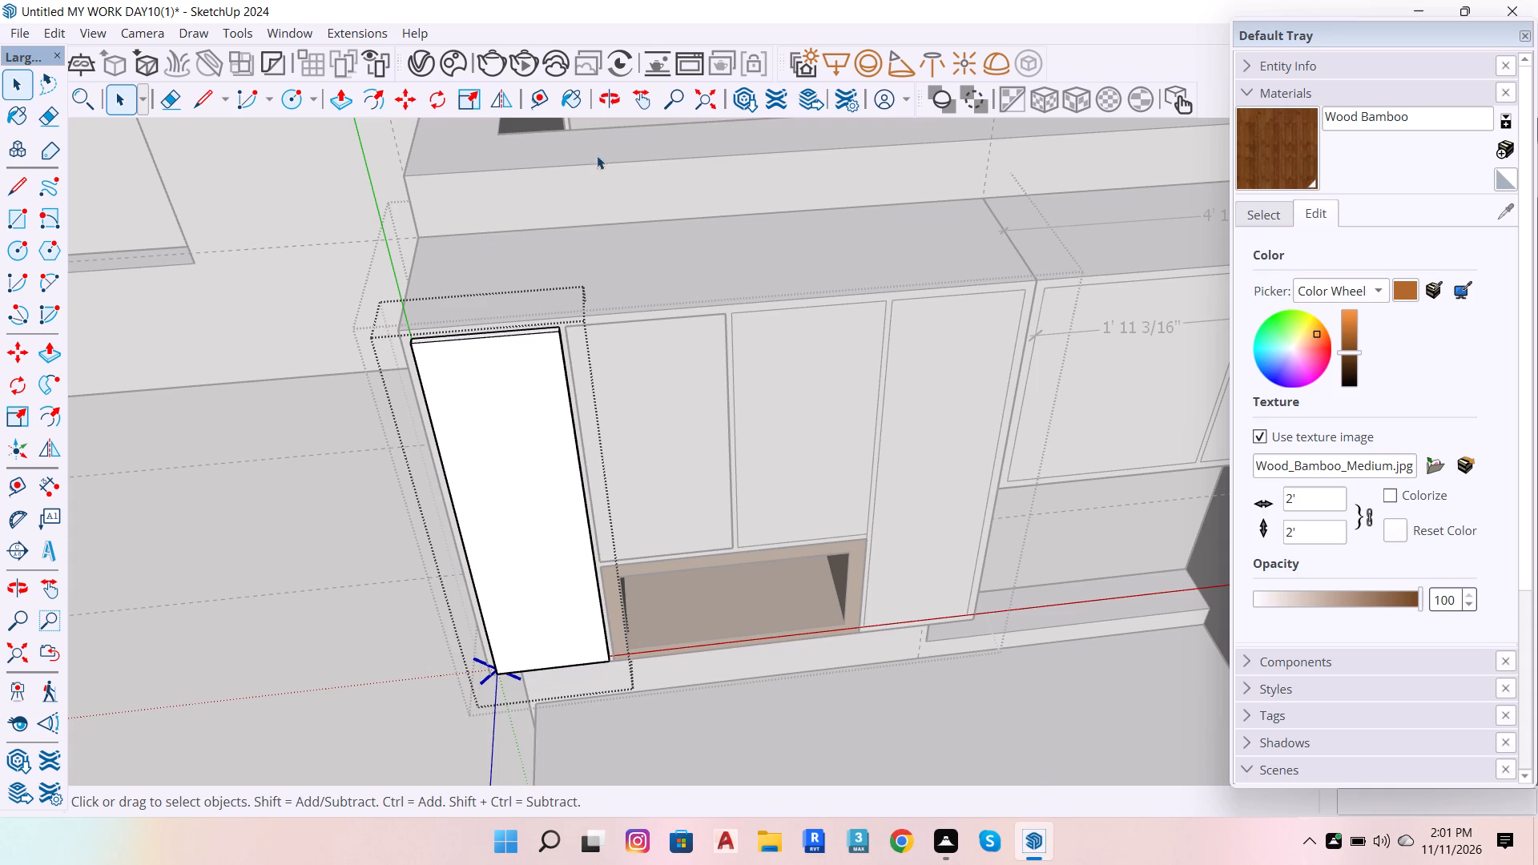
{"action": "left_click", "coordinate": [621, 134]}
Copy the raised left tall door component about 3' 10 5/16" across onto the right tall door panel, matching its upper corner.
{"action": "left_click", "coordinate": [505, 368]}
{"action": "scroll", "coordinate": [462, 314], "scroll_direction": "up", "scroll_amount": 5}
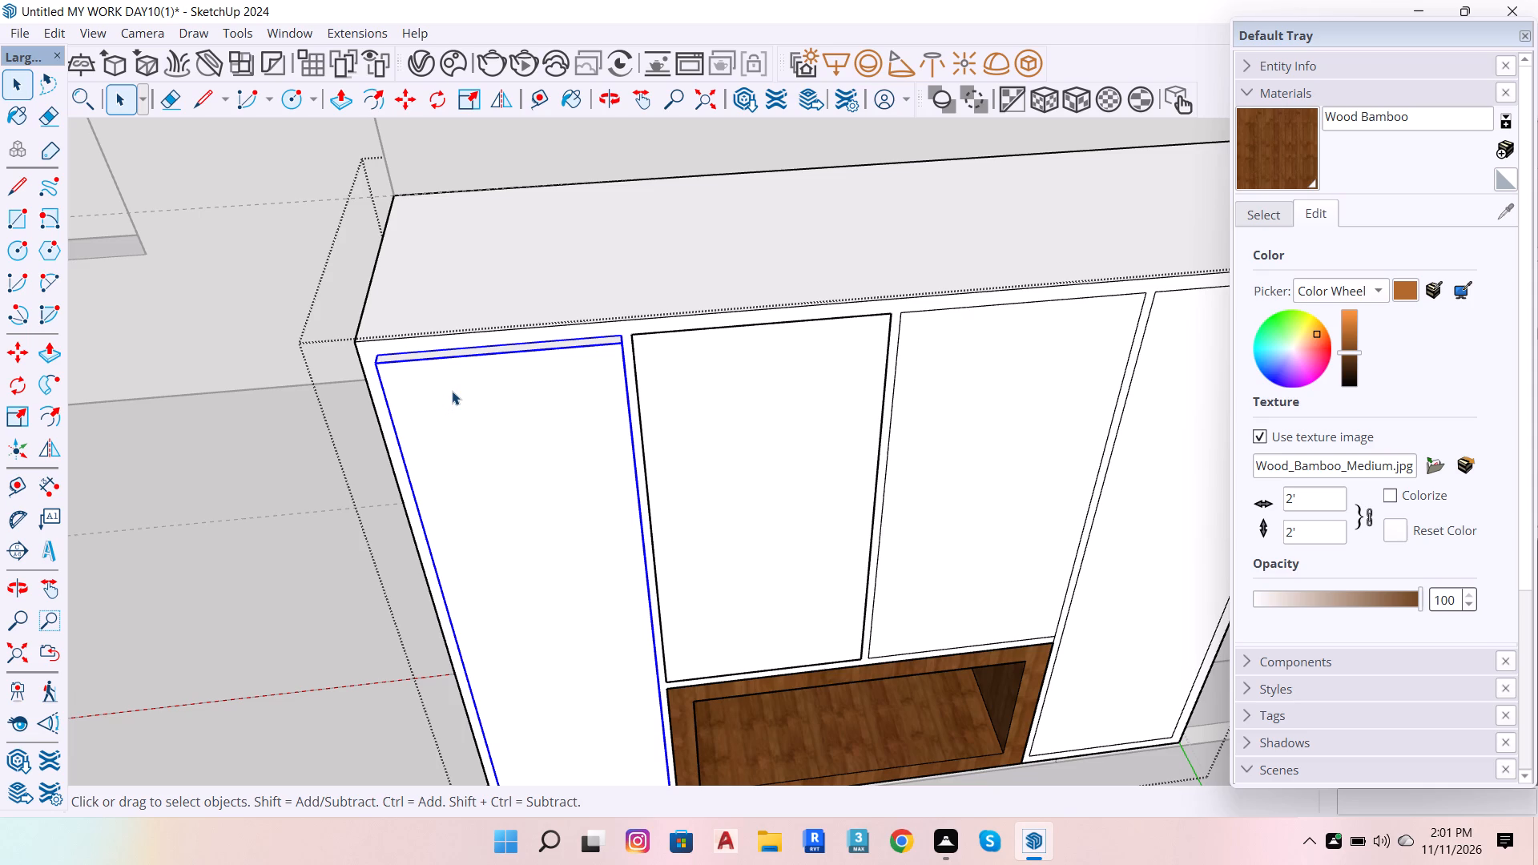
{"action": "scroll", "coordinate": [368, 337], "scroll_direction": "up", "scroll_amount": 4}
{"action": "key", "text": "space"}
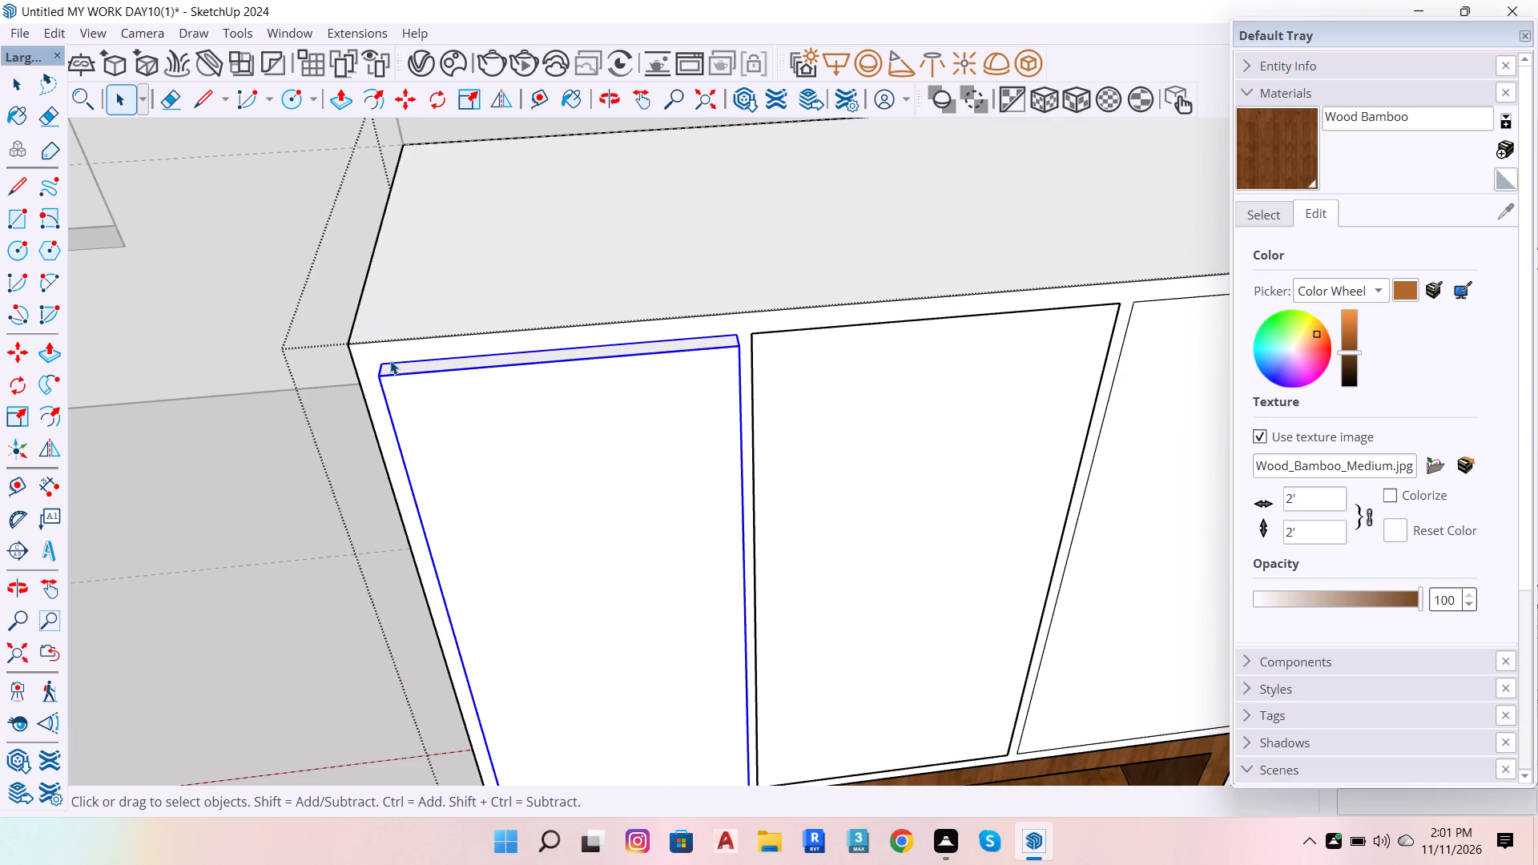
{"action": "type", "text": "m"}
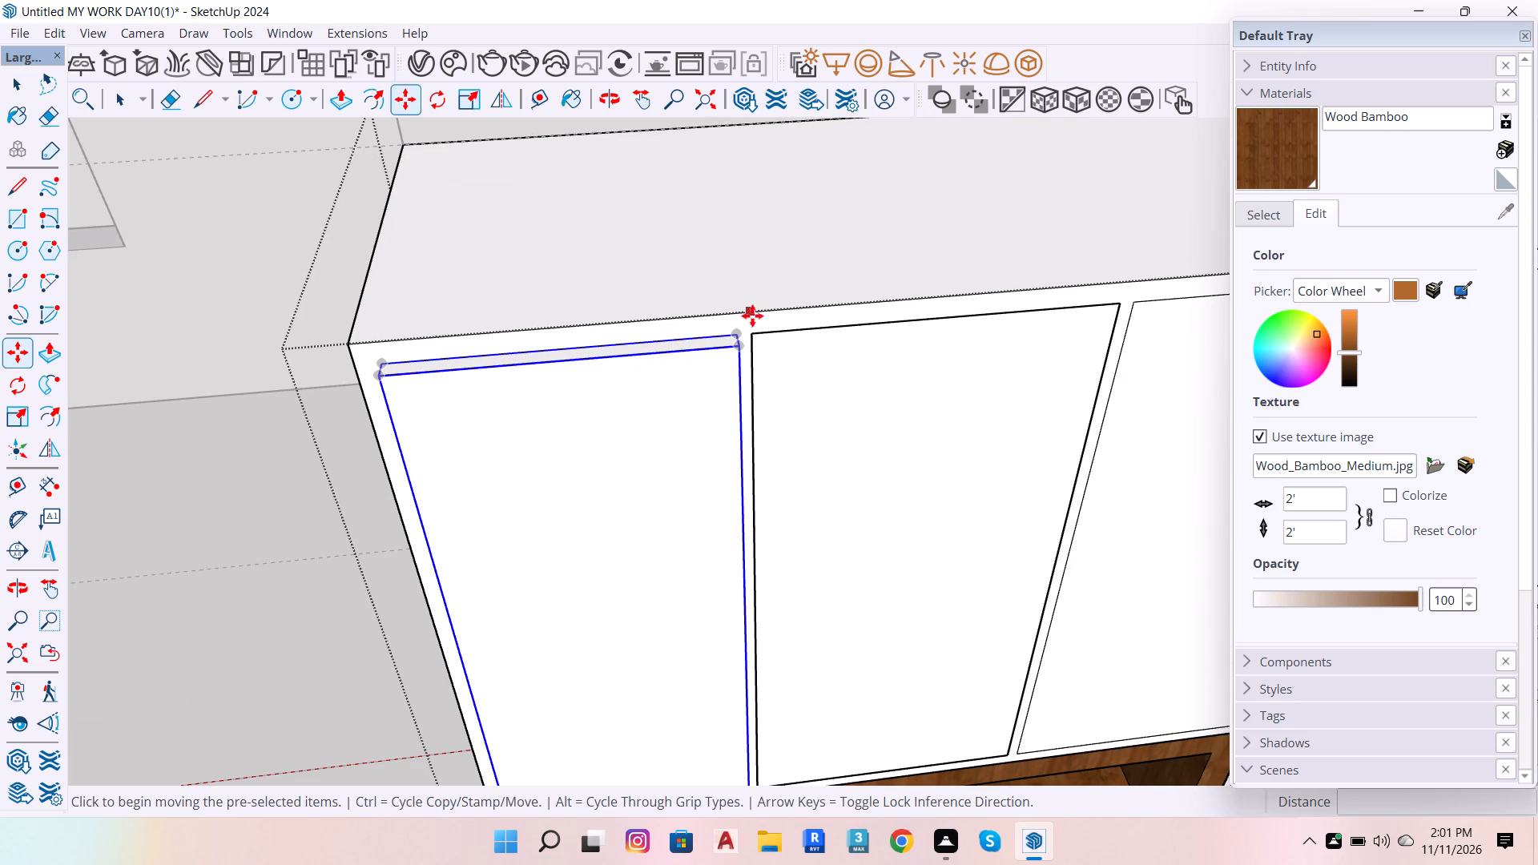
{"action": "scroll", "coordinate": [719, 341], "scroll_direction": "up", "scroll_amount": 12}
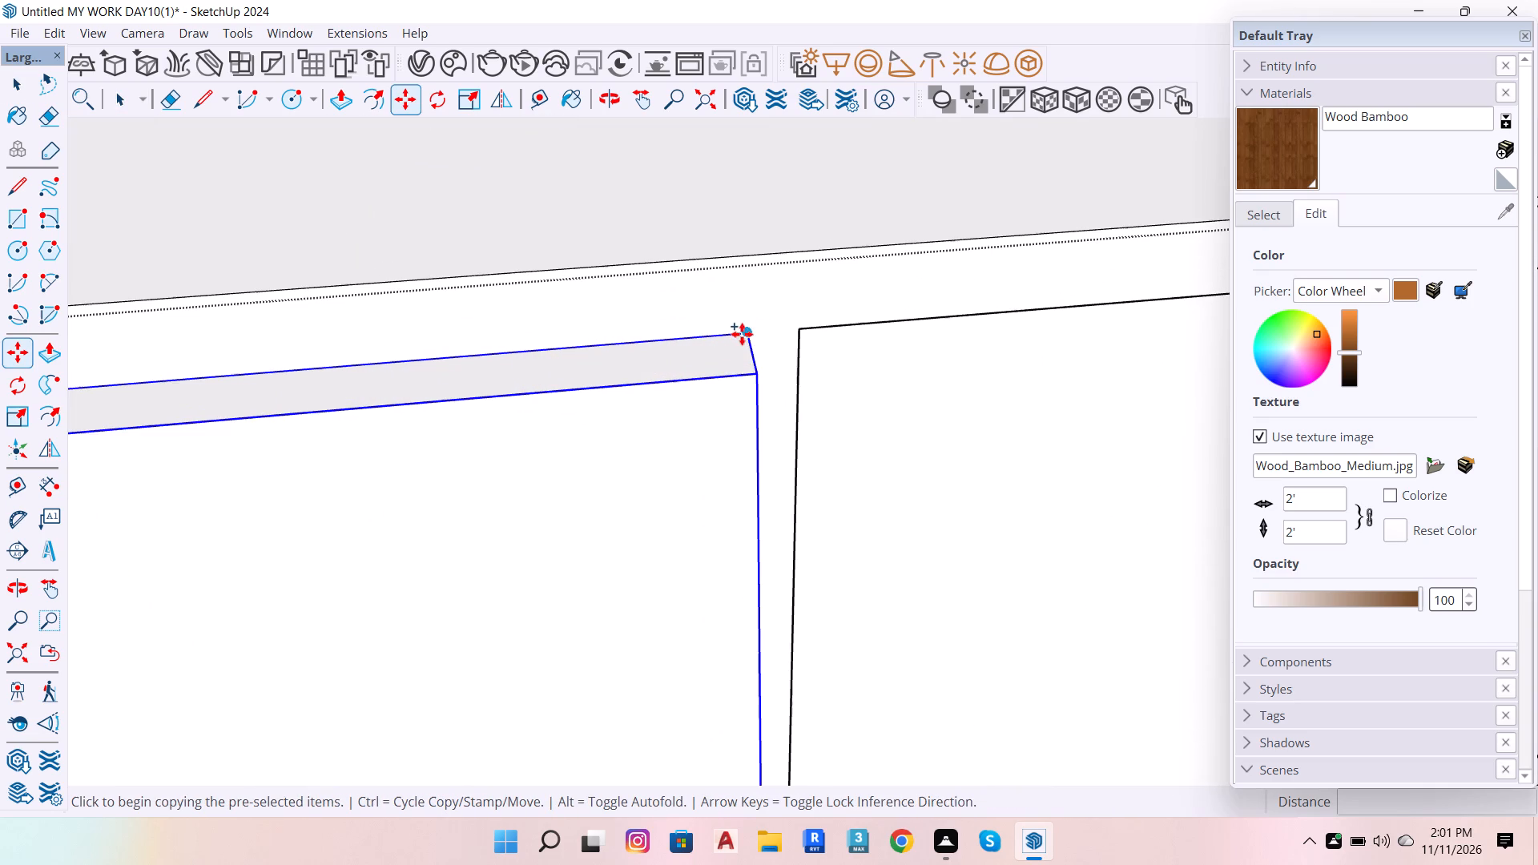
{"action": "left_click", "coordinate": [742, 334]}
{"action": "scroll", "coordinate": [408, 412], "scroll_direction": "down", "scroll_amount": 20}
{"action": "scroll", "coordinate": [408, 412], "scroll_direction": "down", "scroll_amount": 4}
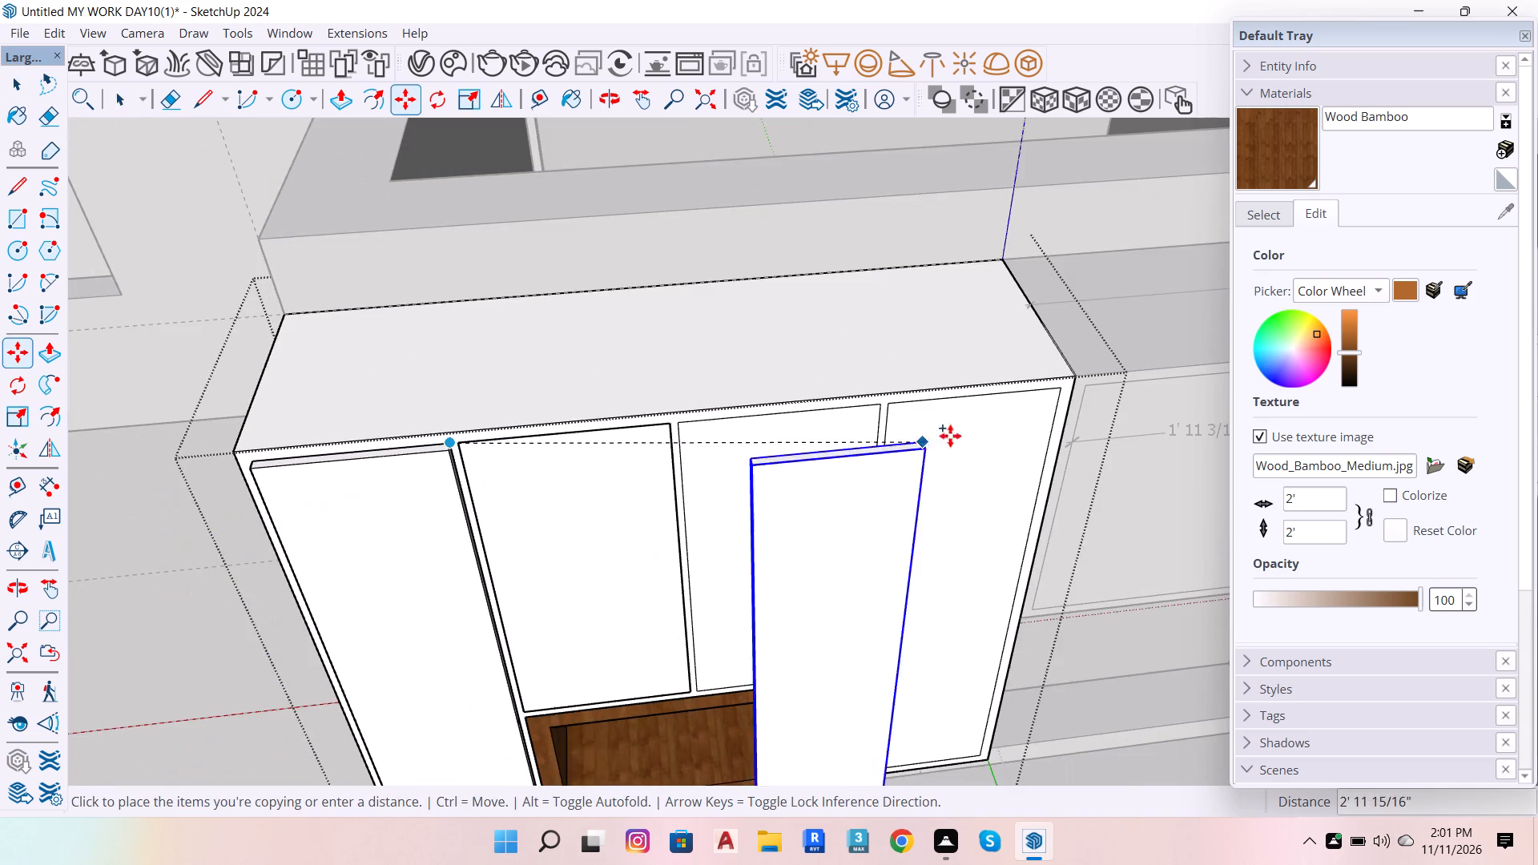
{"action": "scroll", "coordinate": [1013, 430], "scroll_direction": "up", "scroll_amount": 4}
{"action": "scroll", "coordinate": [1057, 383], "scroll_direction": "up", "scroll_amount": 6}
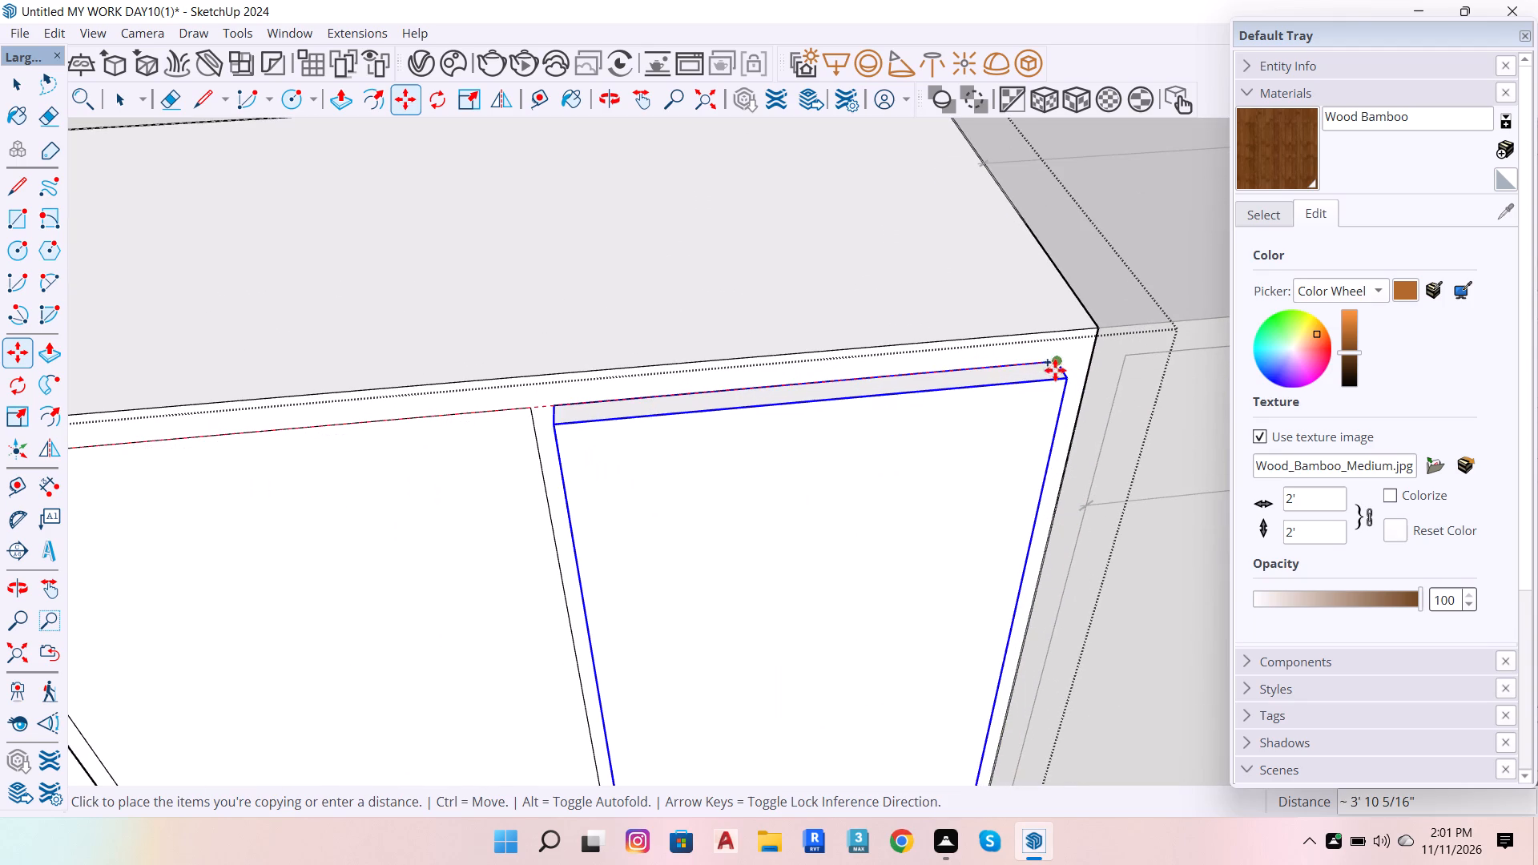
{"action": "left_click", "coordinate": [1056, 365]}
{"action": "key", "text": "space"}
Extrude the left central door component's face outward to match the thickness of the raised left tall door.
{"action": "scroll", "coordinate": [1171, 302], "scroll_direction": "down", "scroll_amount": 7}
{"action": "scroll", "coordinate": [1017, 376], "scroll_direction": "down", "scroll_amount": 6}
{"action": "double_click", "coordinate": [642, 488]}
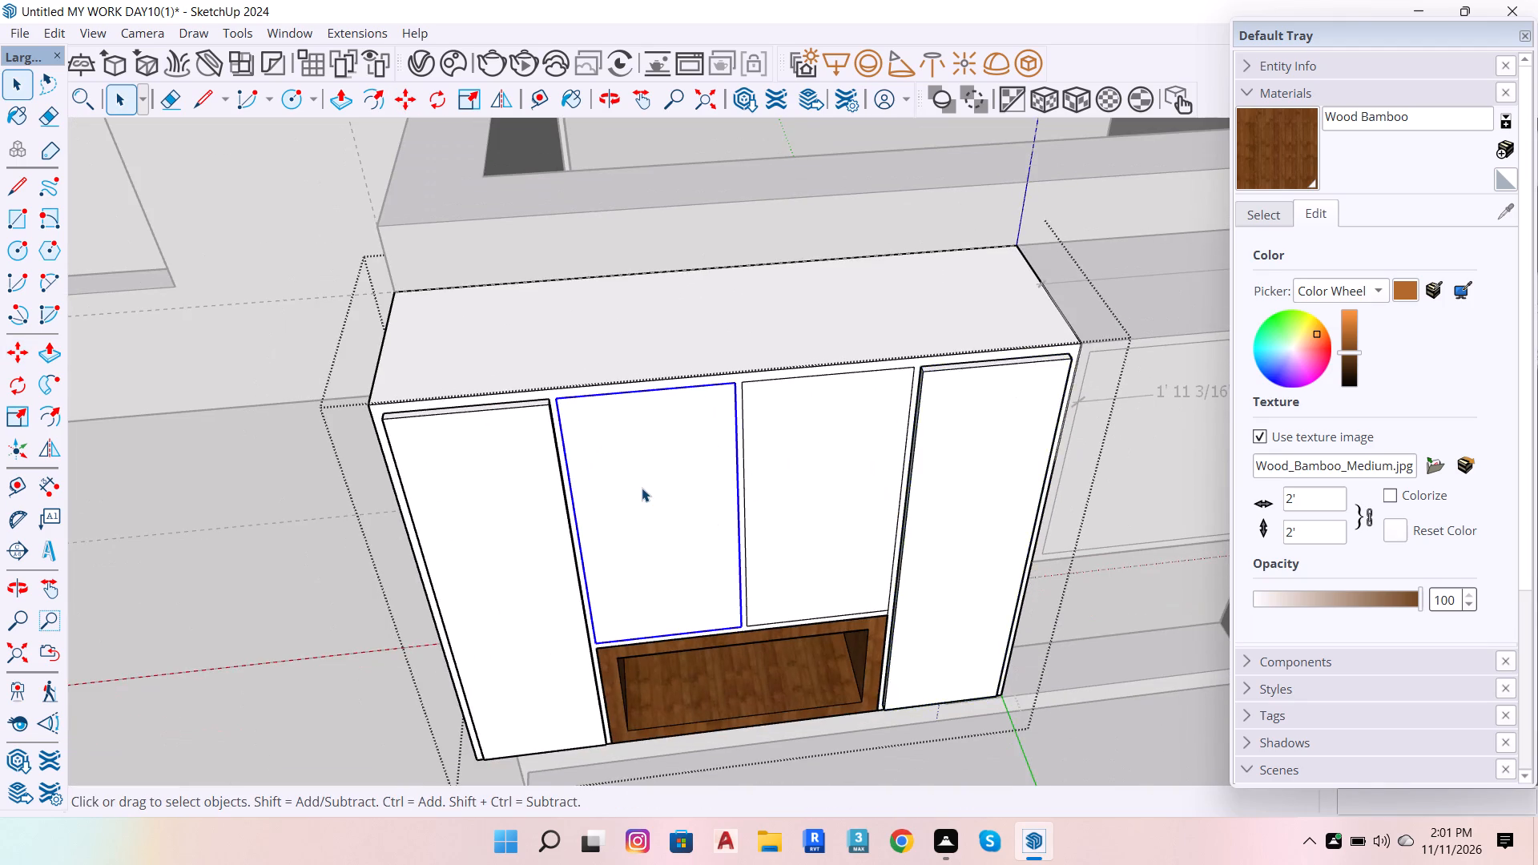
{"action": "scroll", "coordinate": [658, 449], "scroll_direction": "up", "scroll_amount": 4}
{"action": "left_click", "coordinate": [658, 449]}
{"action": "key", "text": "p"}
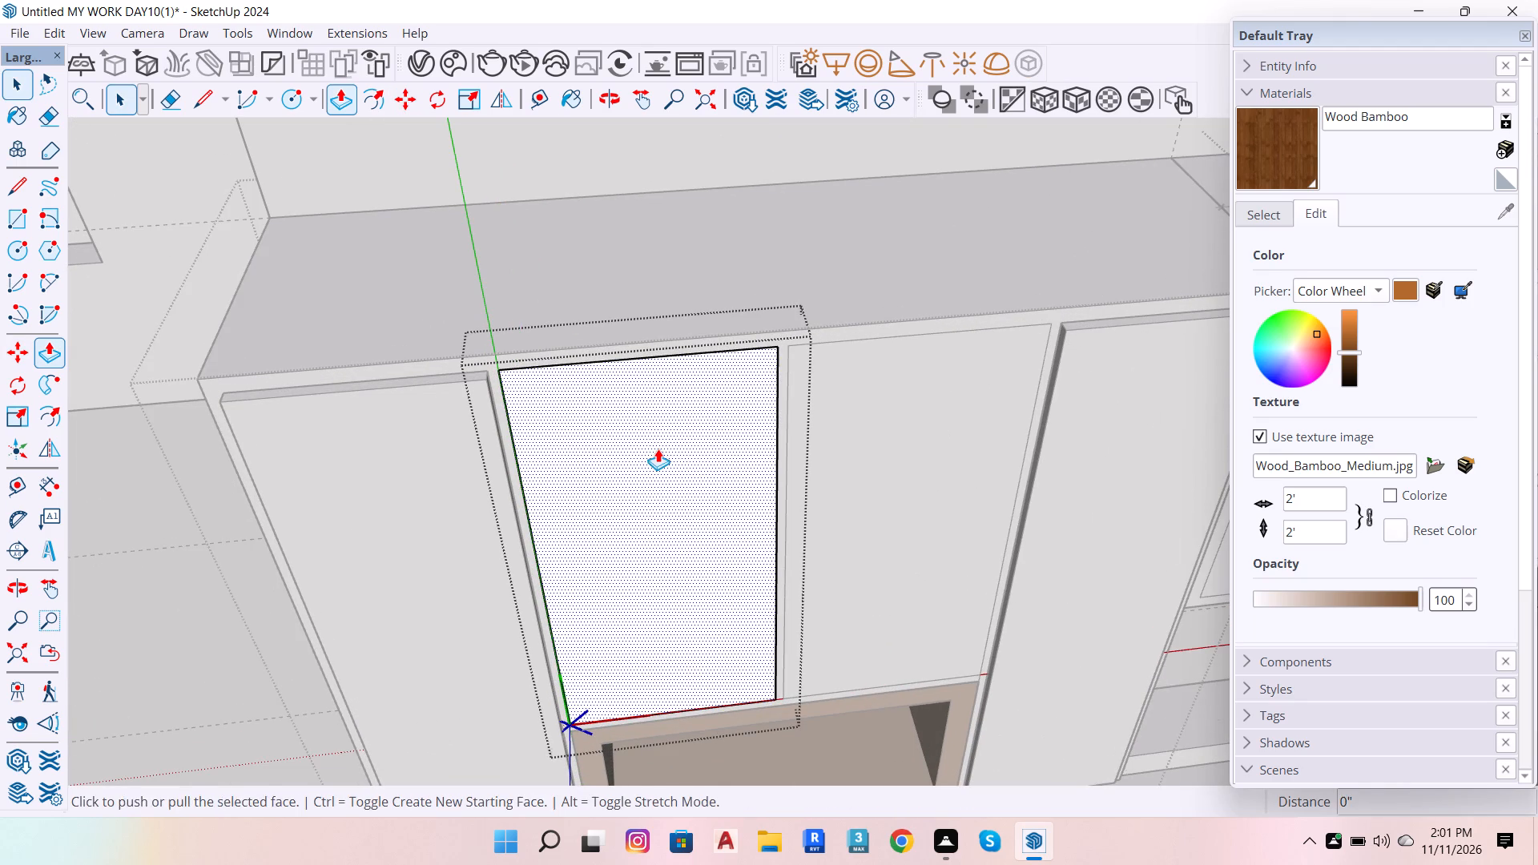
{"action": "left_click", "coordinate": [658, 449]}
{"action": "left_click", "coordinate": [457, 469]}
{"action": "key", "text": "space"}
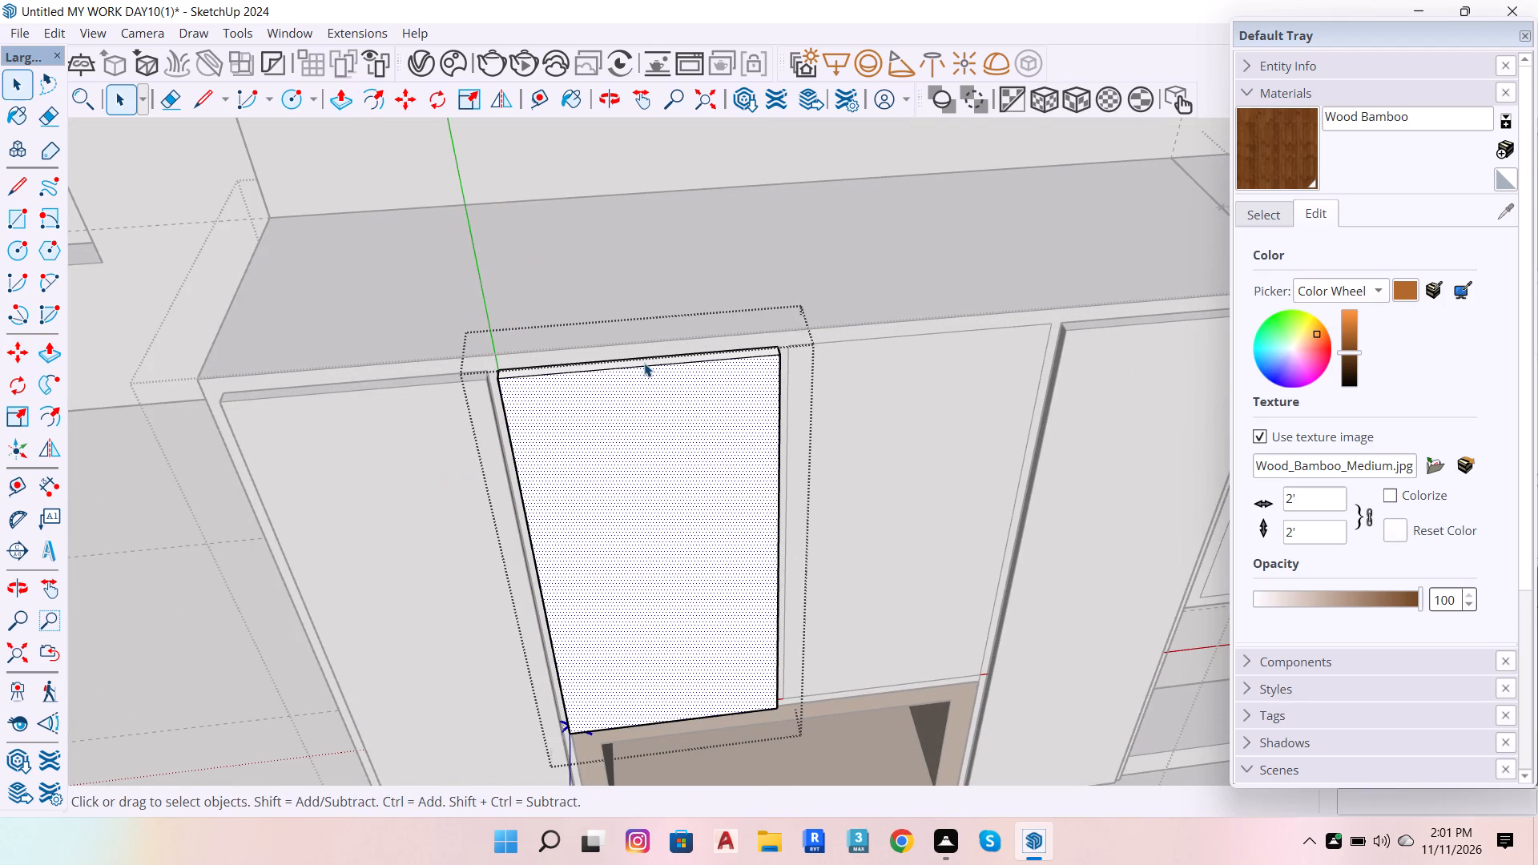
{"action": "left_click", "coordinate": [644, 363]}
{"action": "left_click", "coordinate": [735, 160]}
Copy the raised left central door component 1' 4 1/8" across onto the right central door panel and leave the cabinet group.
{"action": "left_click", "coordinate": [605, 426]}
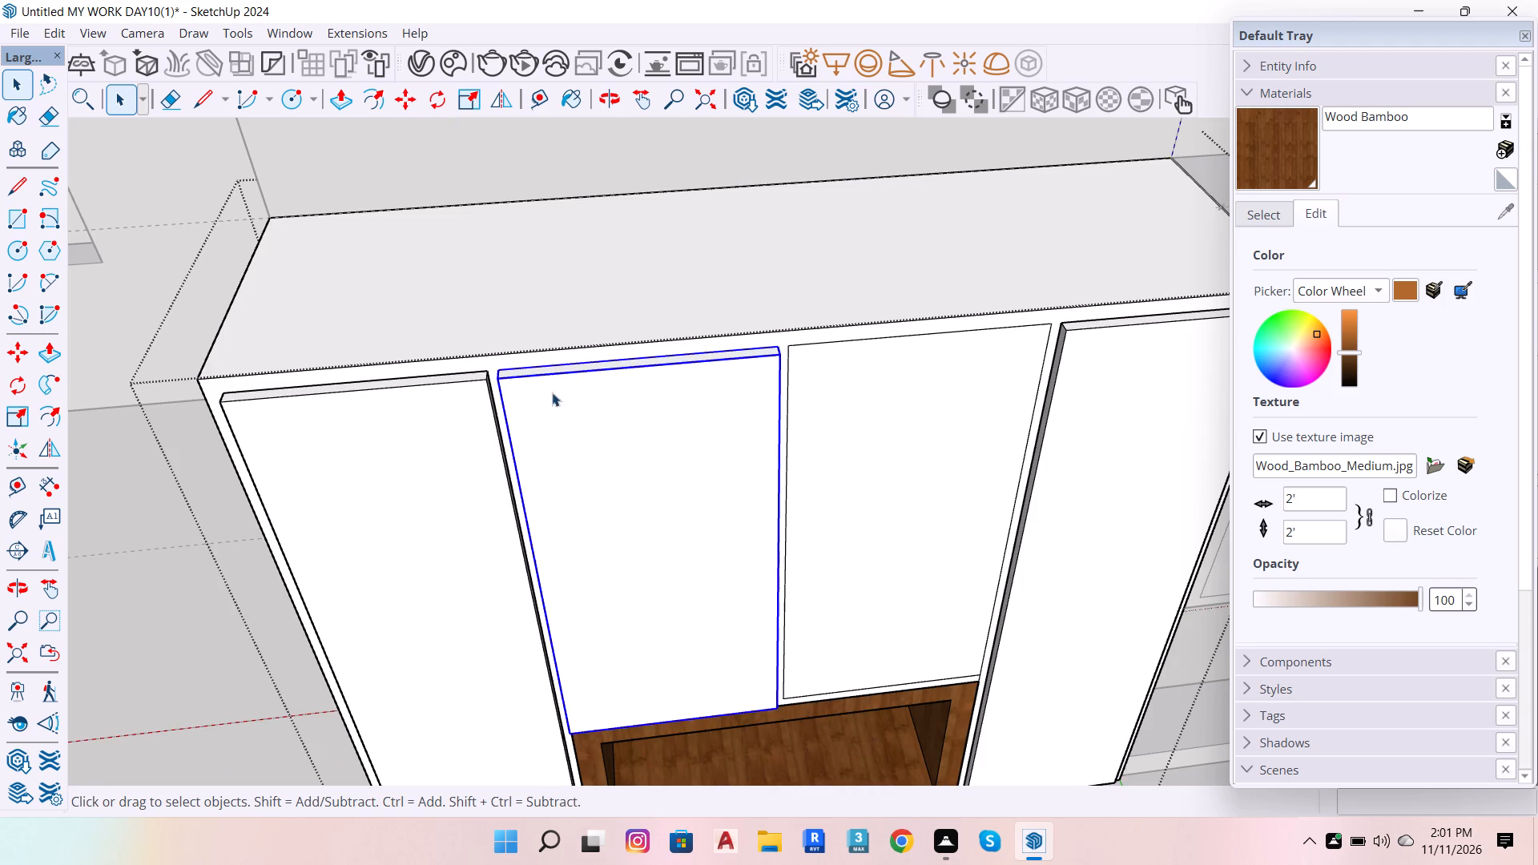
{"action": "scroll", "coordinate": [505, 364], "scroll_direction": "up", "scroll_amount": 11}
{"action": "key", "text": "m"}
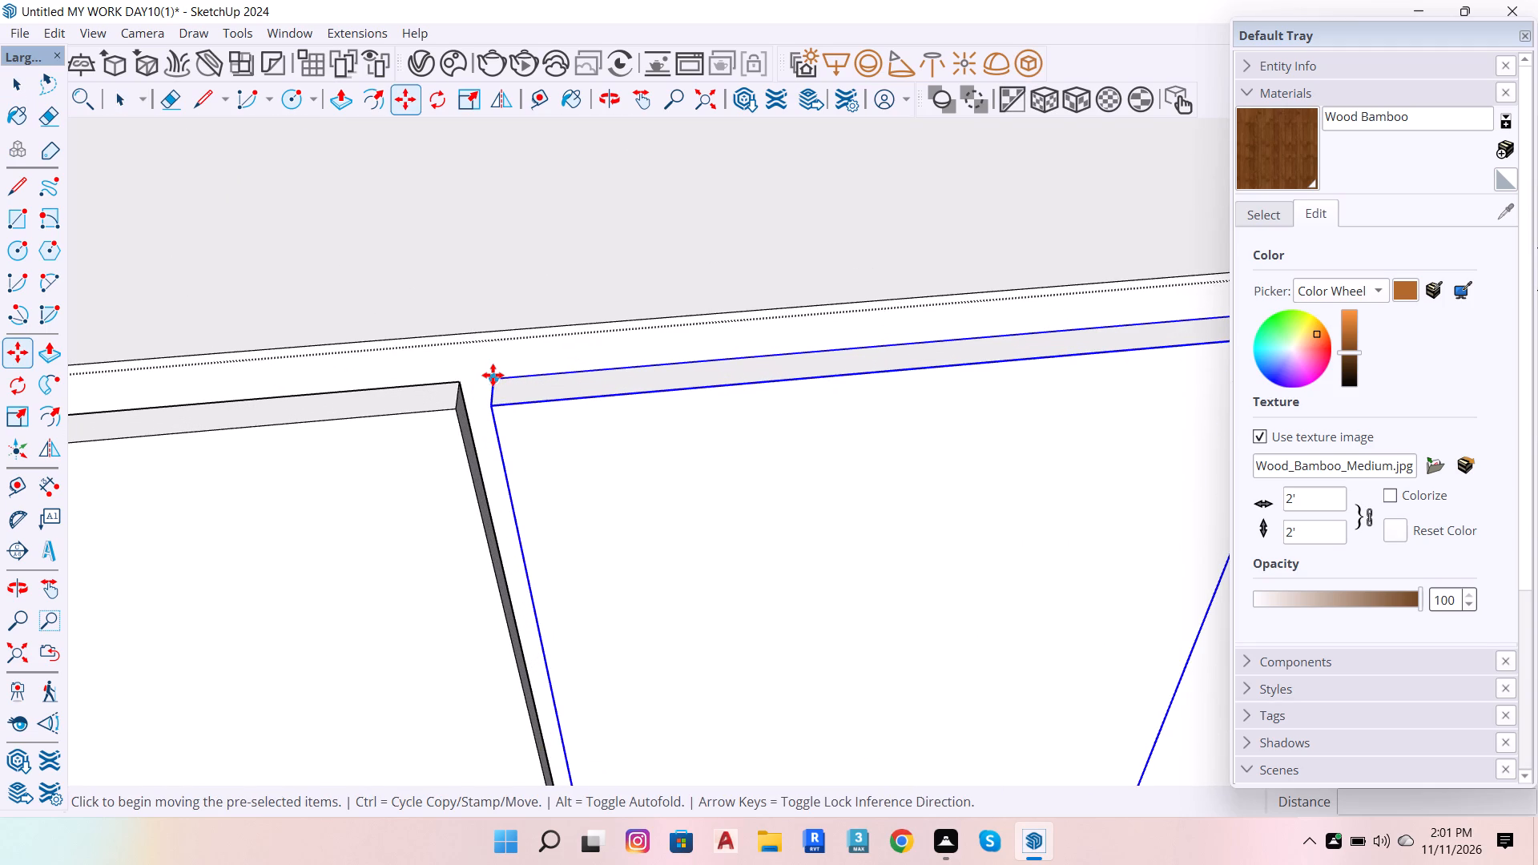
{"action": "left_click", "coordinate": [497, 380]}
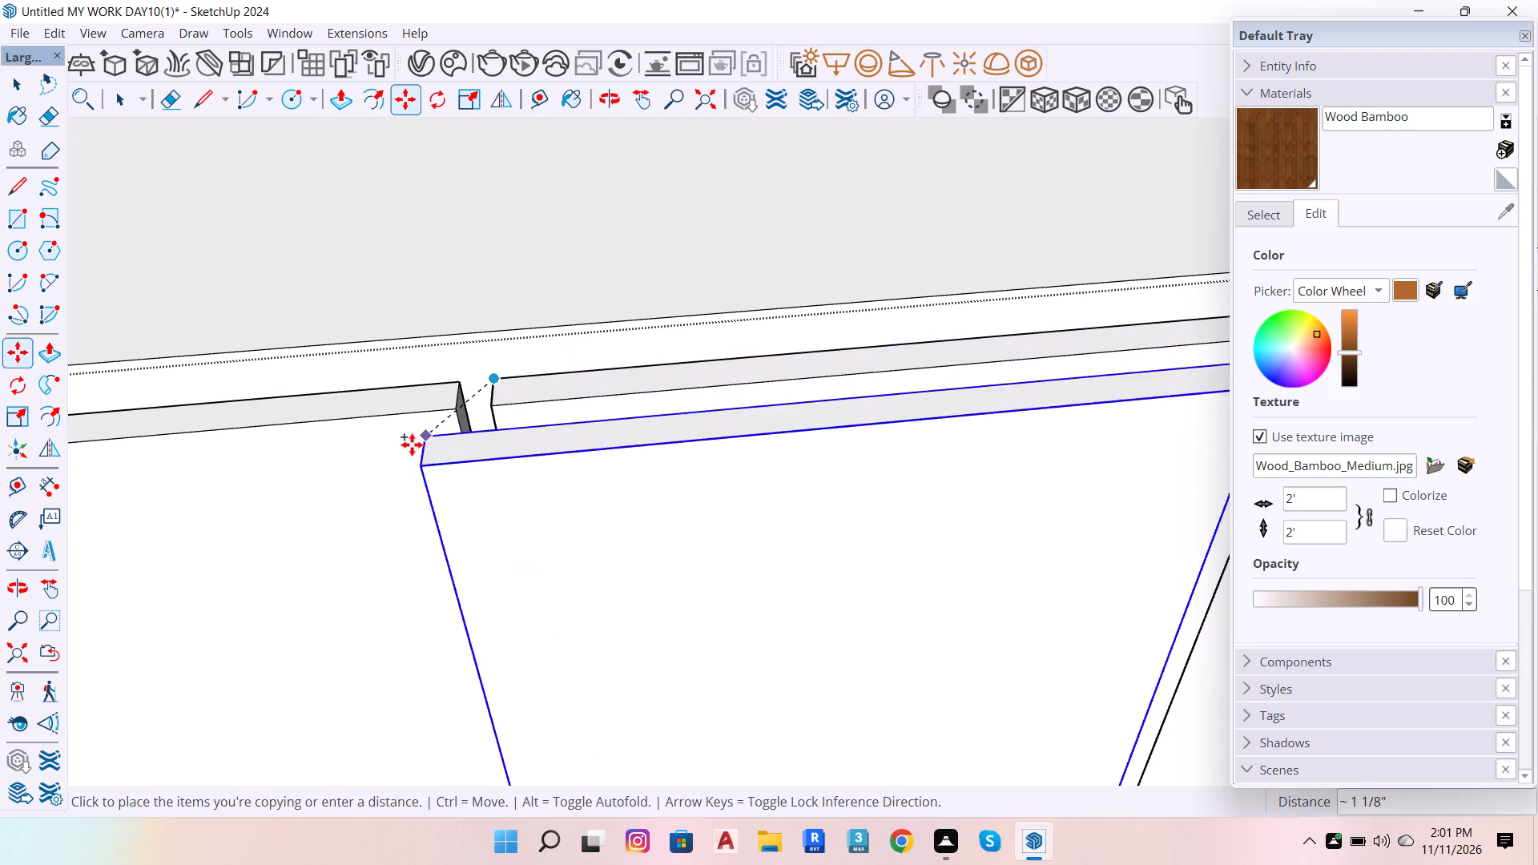
{"action": "scroll", "coordinate": [394, 455], "scroll_direction": "down", "scroll_amount": 13}
{"action": "scroll", "coordinate": [784, 404], "scroll_direction": "up", "scroll_amount": 10}
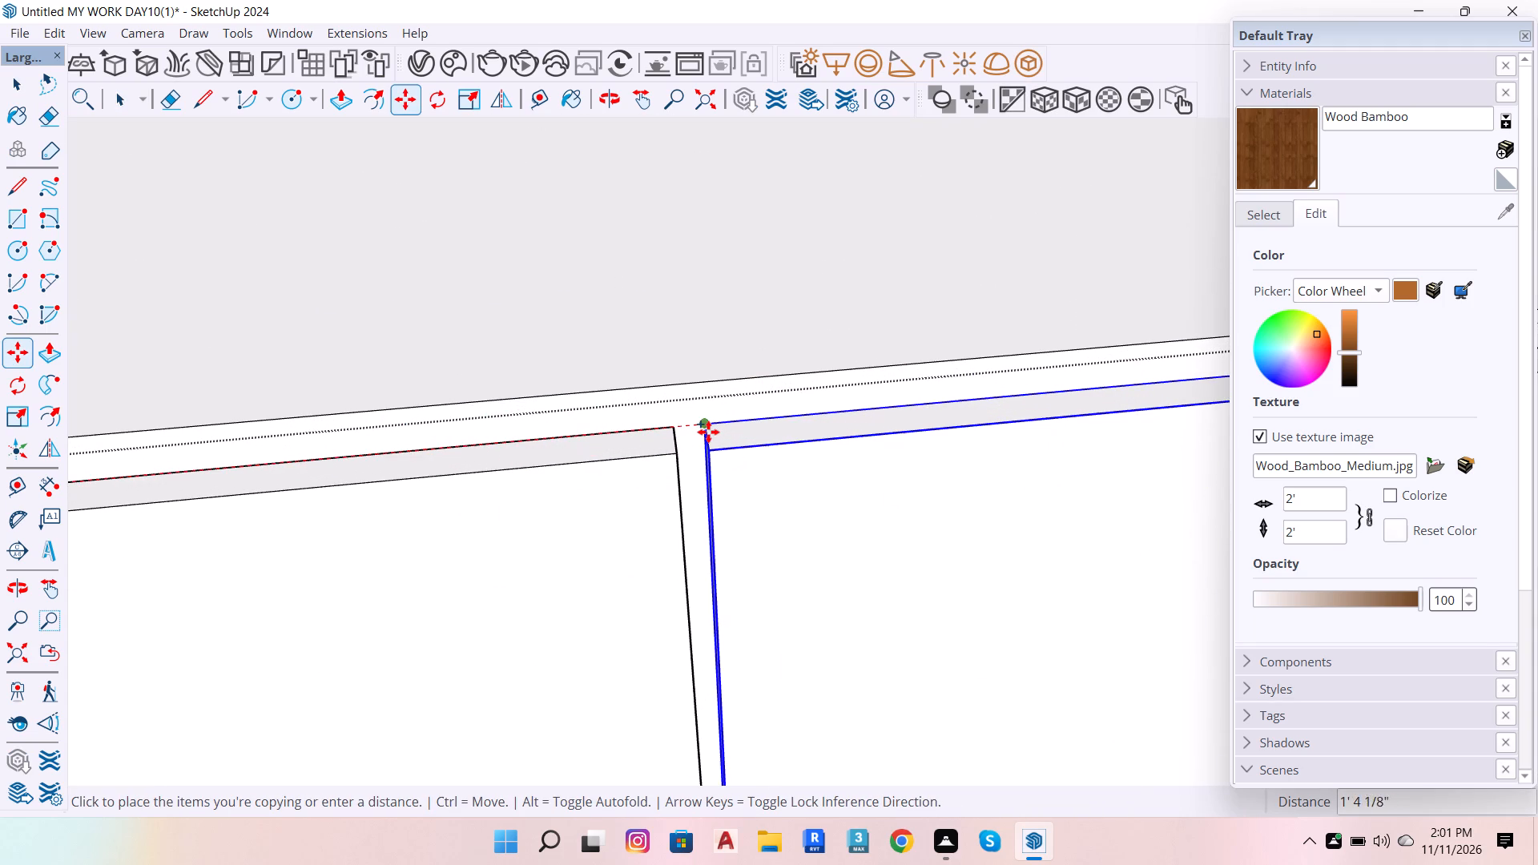
{"action": "left_click", "coordinate": [708, 432]}
{"action": "key", "text": "space"}
{"action": "scroll", "coordinate": [604, 428], "scroll_direction": "down", "scroll_amount": 20}
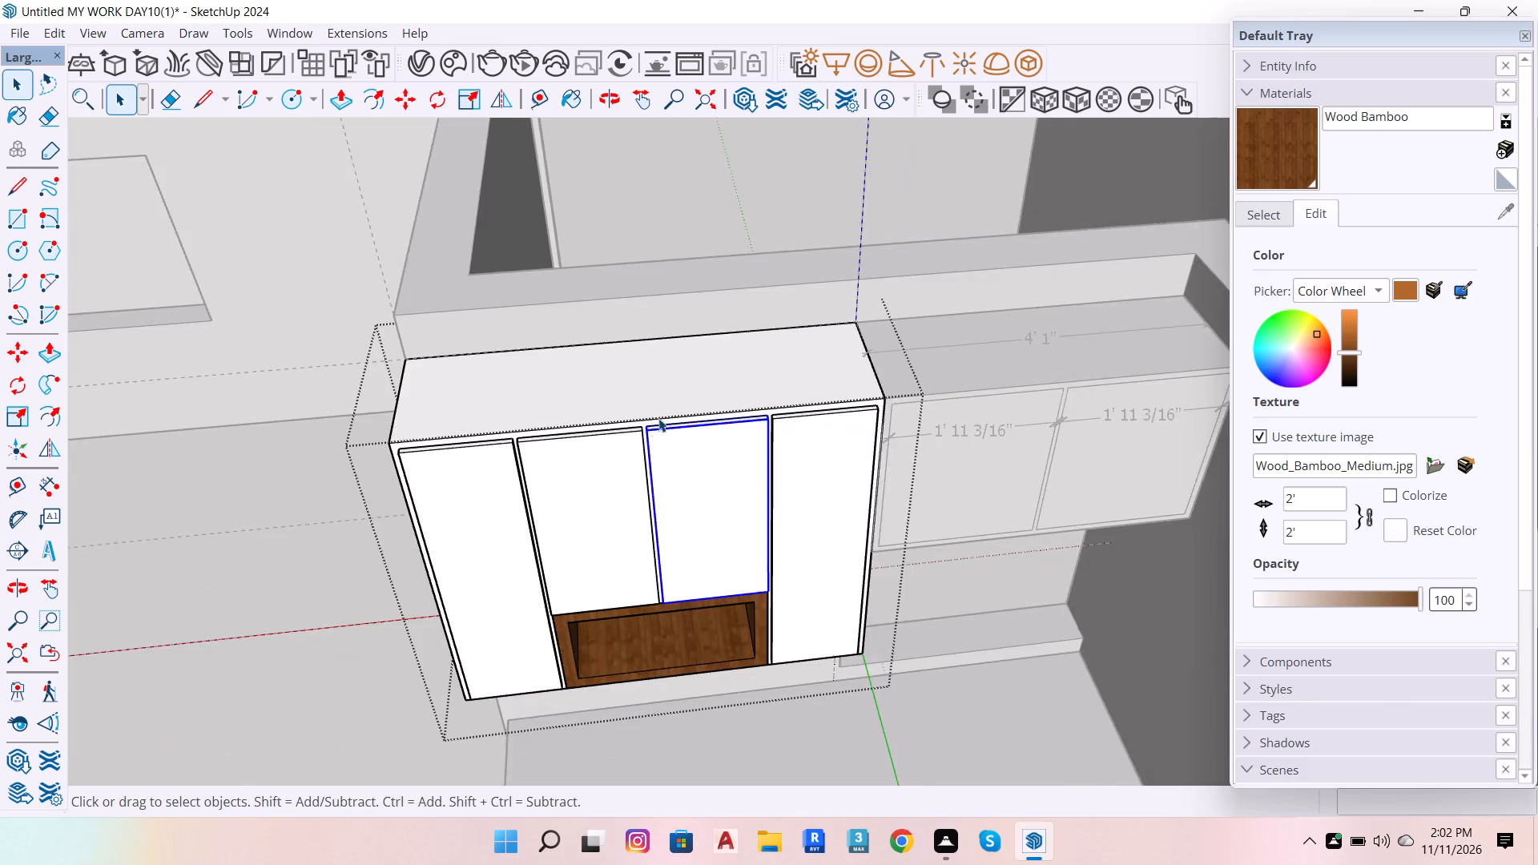
{"action": "scroll", "coordinate": [658, 418], "scroll_direction": "down", "scroll_amount": 5}
{"action": "double_click", "coordinate": [714, 296]}
Examine the cabinet fronts, the counter and the wall area beneath the upper cabinets.
{"action": "scroll", "coordinate": [719, 474], "scroll_direction": "down", "scroll_amount": 7}
{"action": "scroll", "coordinate": [640, 582], "scroll_direction": "up", "scroll_amount": 7}
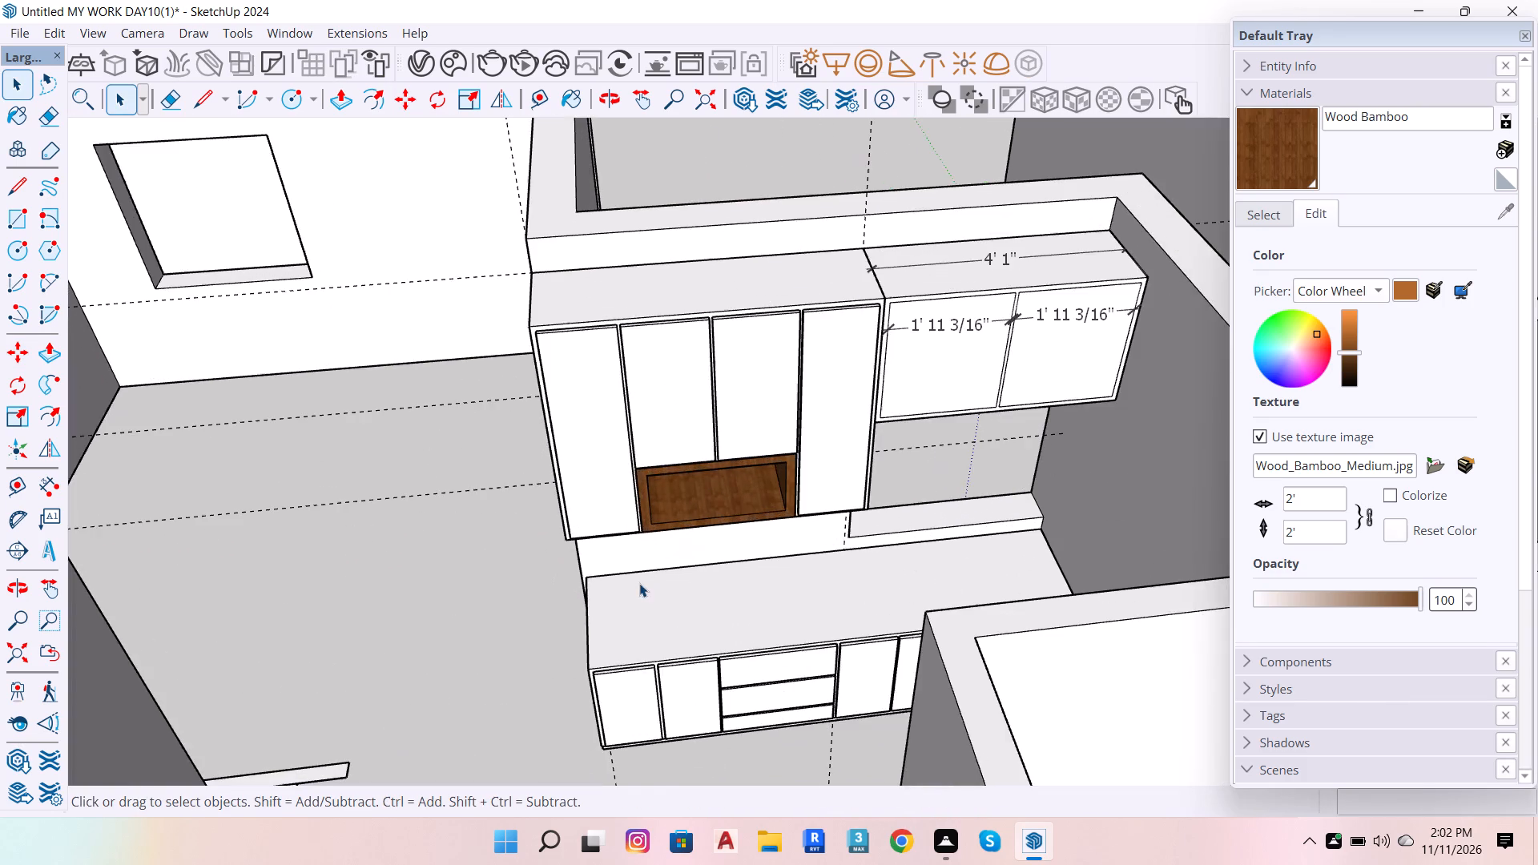
{"action": "scroll", "coordinate": [752, 388], "scroll_direction": "down", "scroll_amount": 6}
{"action": "scroll", "coordinate": [840, 554], "scroll_direction": "up", "scroll_amount": 6}
{"action": "scroll", "coordinate": [928, 306], "scroll_direction": "up", "scroll_amount": 5}
{"action": "scroll", "coordinate": [926, 346], "scroll_direction": "down", "scroll_amount": 4}
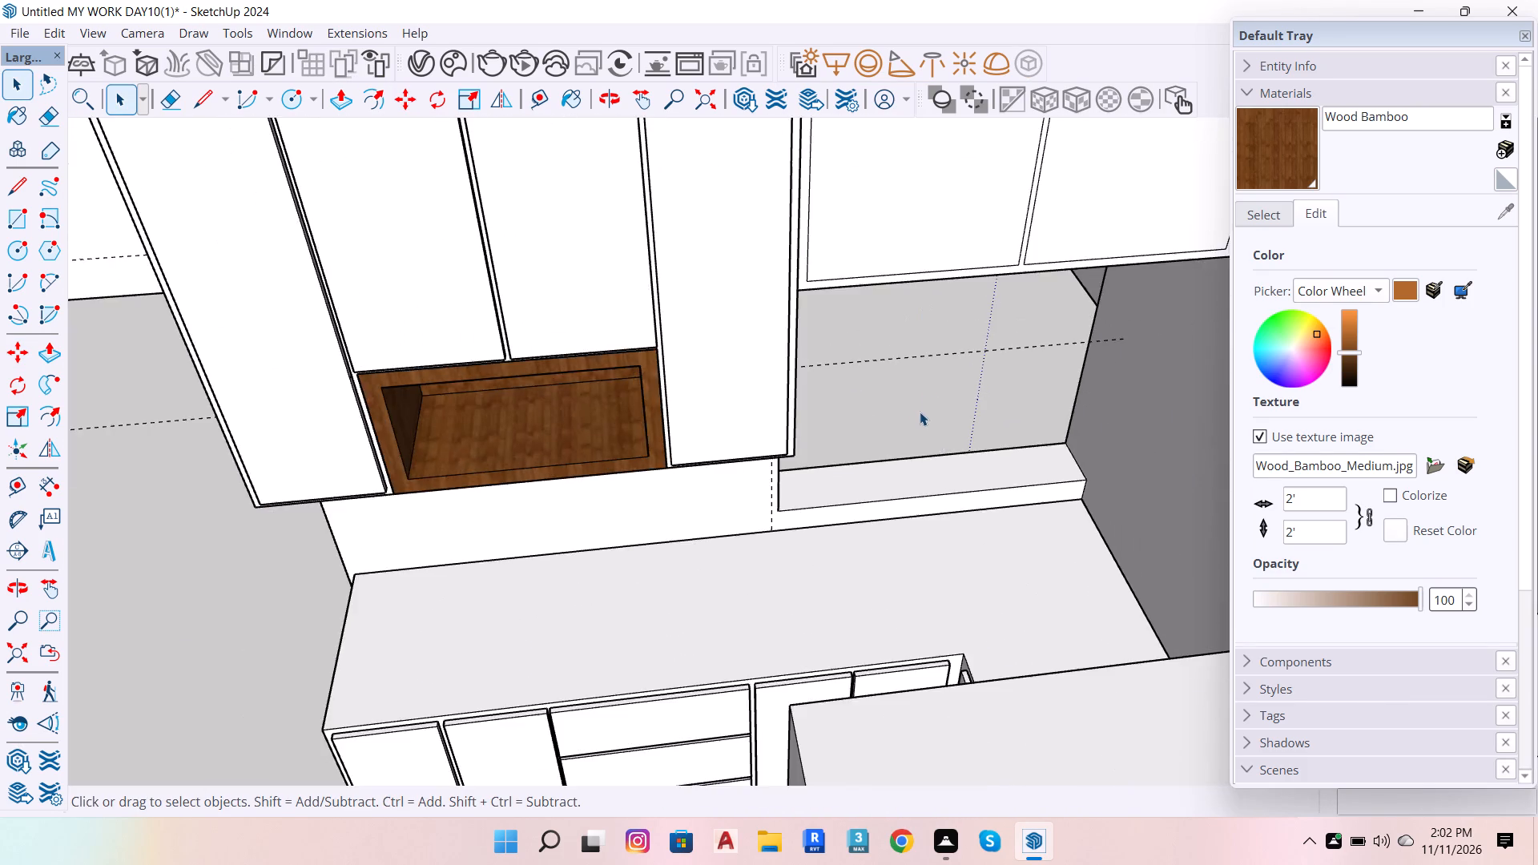
{"action": "scroll", "coordinate": [916, 424], "scroll_direction": "up", "scroll_amount": 5}
{"action": "key", "text": "o"}
{"action": "left_click_drag", "start_coordinate": [892, 409], "coordinate": [850, 312]}
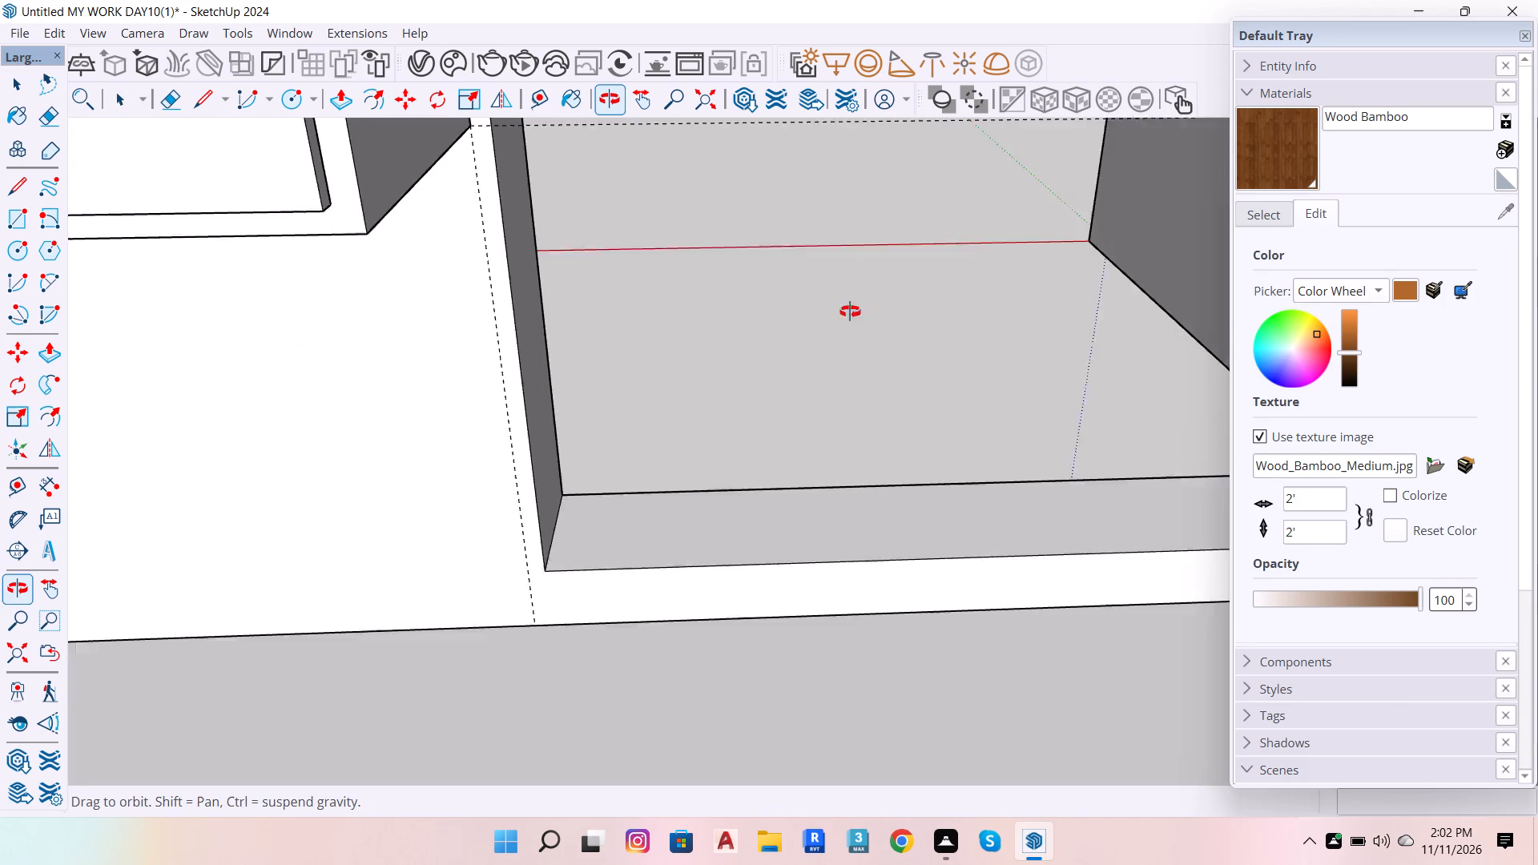
{"action": "left_click_drag", "start_coordinate": [850, 312], "coordinate": [848, 308]}
{"action": "scroll", "coordinate": [843, 341], "scroll_direction": "down", "scroll_amount": 7}
{"action": "scroll", "coordinate": [817, 409], "scroll_direction": "down", "scroll_amount": 20}
{"action": "scroll", "coordinate": [817, 409], "scroll_direction": "down", "scroll_amount": 10}
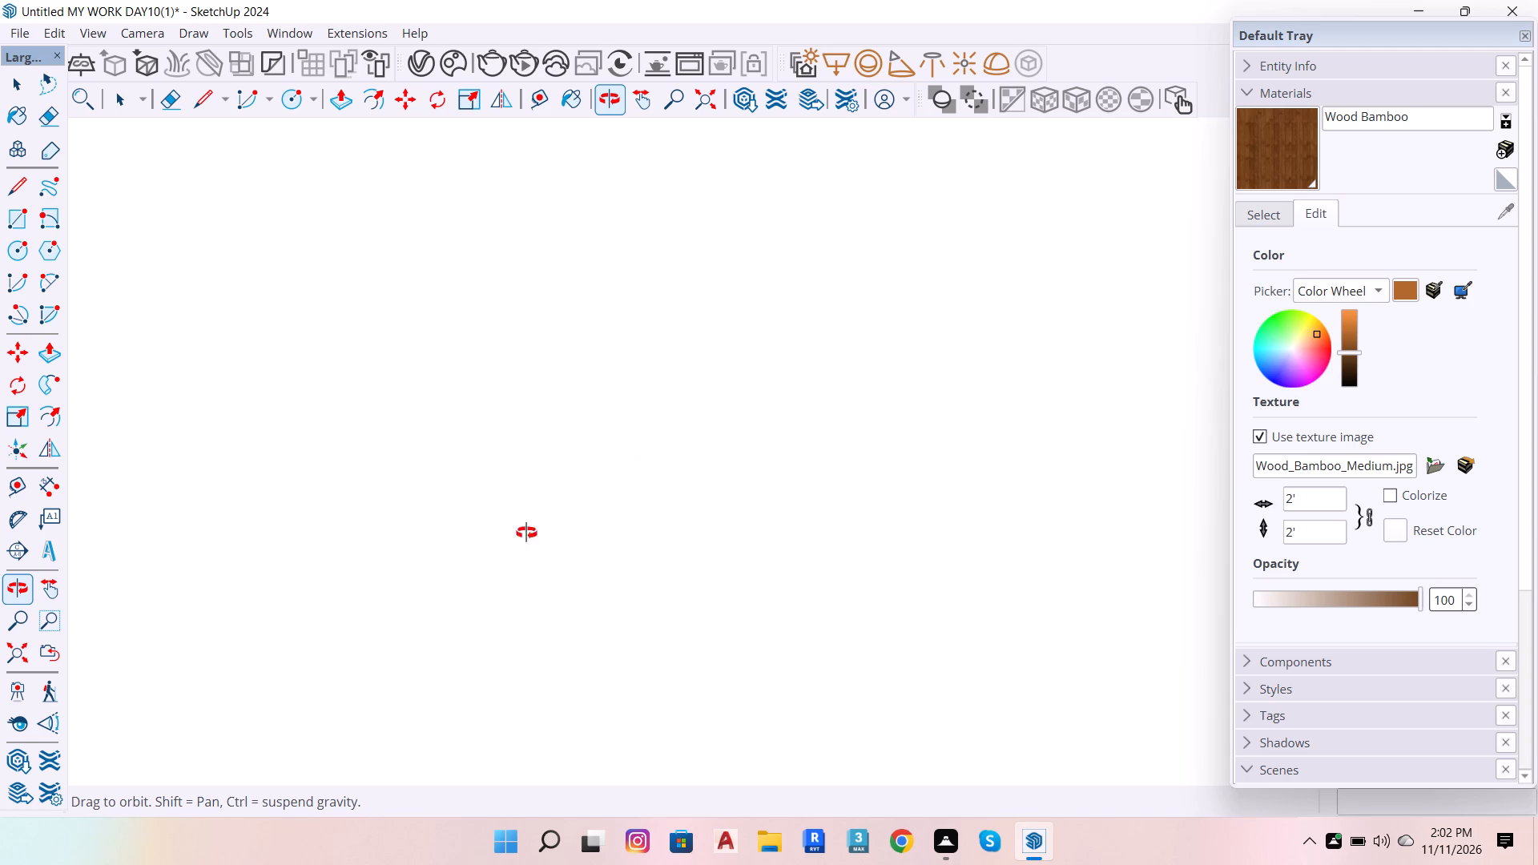
Draw a 4' by 4' rectangle closing the kitchen window opening on the outer side of the wall.
{"action": "left_click", "coordinate": [25, 647]}
{"action": "scroll", "coordinate": [745, 499], "scroll_direction": "down", "scroll_amount": 15}
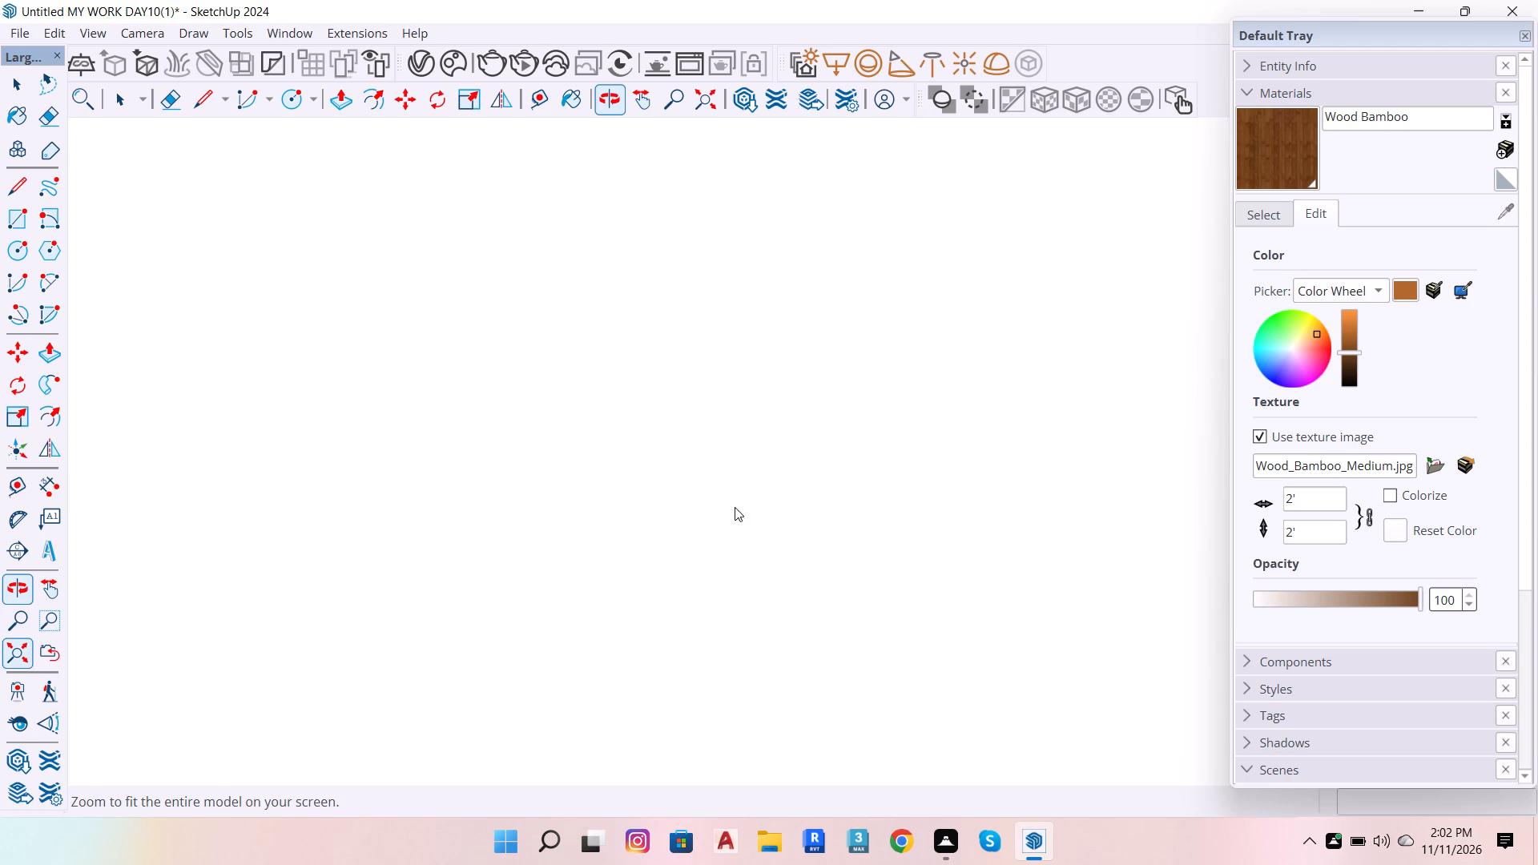
{"action": "scroll", "coordinate": [574, 546], "scroll_direction": "down", "scroll_amount": 5}
{"action": "scroll", "coordinate": [705, 531], "scroll_direction": "down", "scroll_amount": 6}
{"action": "scroll", "coordinate": [1270, 272], "scroll_direction": "up", "scroll_amount": 4}
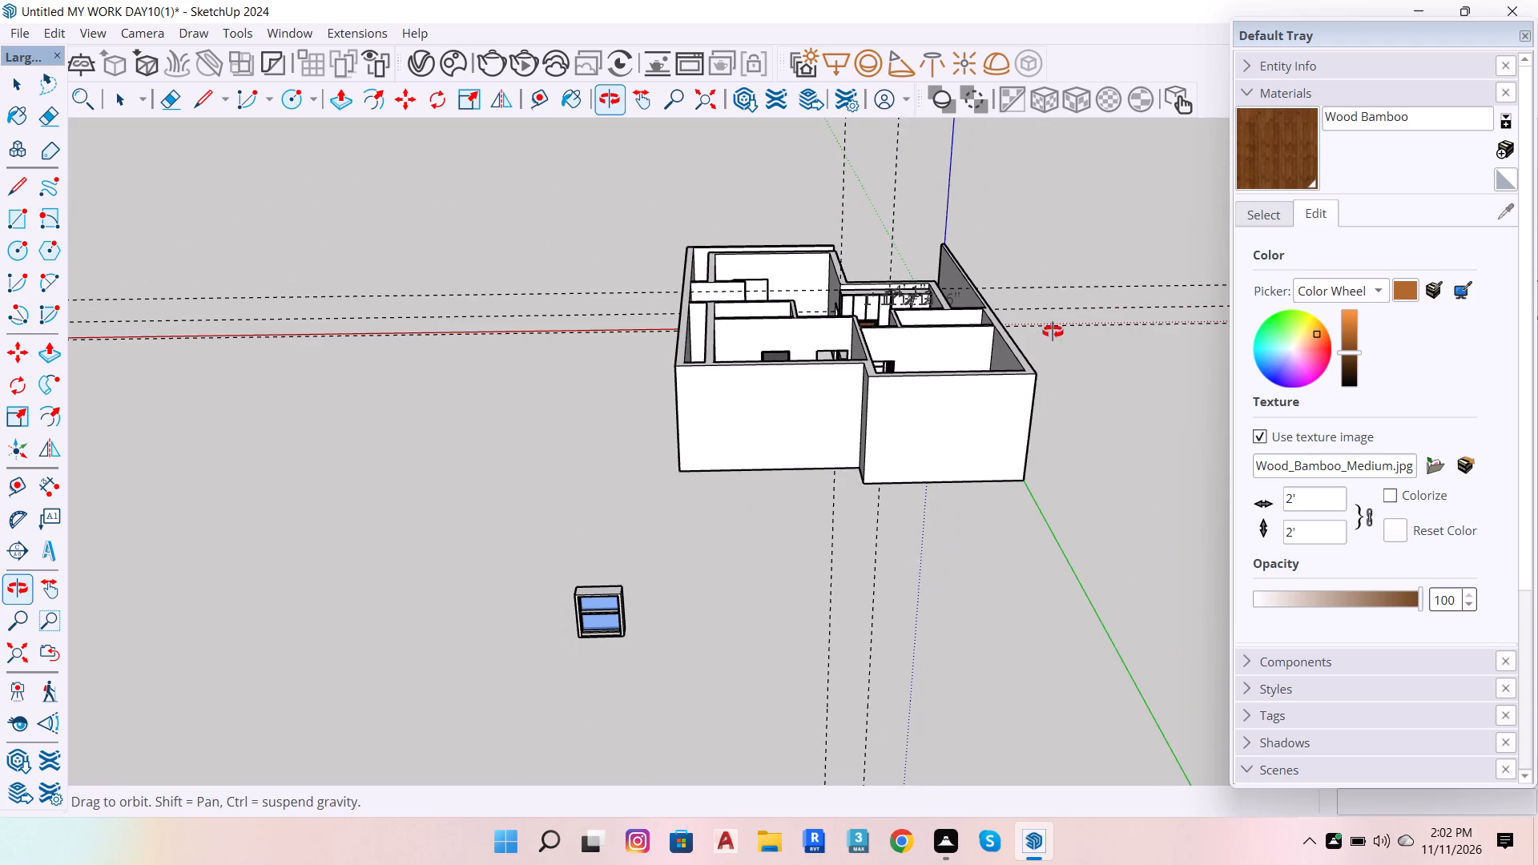
{"action": "scroll", "coordinate": [1056, 330], "scroll_direction": "up", "scroll_amount": 5}
{"action": "left_click_drag", "start_coordinate": [1061, 328], "coordinate": [0, 502]}
{"action": "scroll", "coordinate": [335, 502], "scroll_direction": "down", "scroll_amount": 6}
{"action": "scroll", "coordinate": [577, 536], "scroll_direction": "up", "scroll_amount": 5}
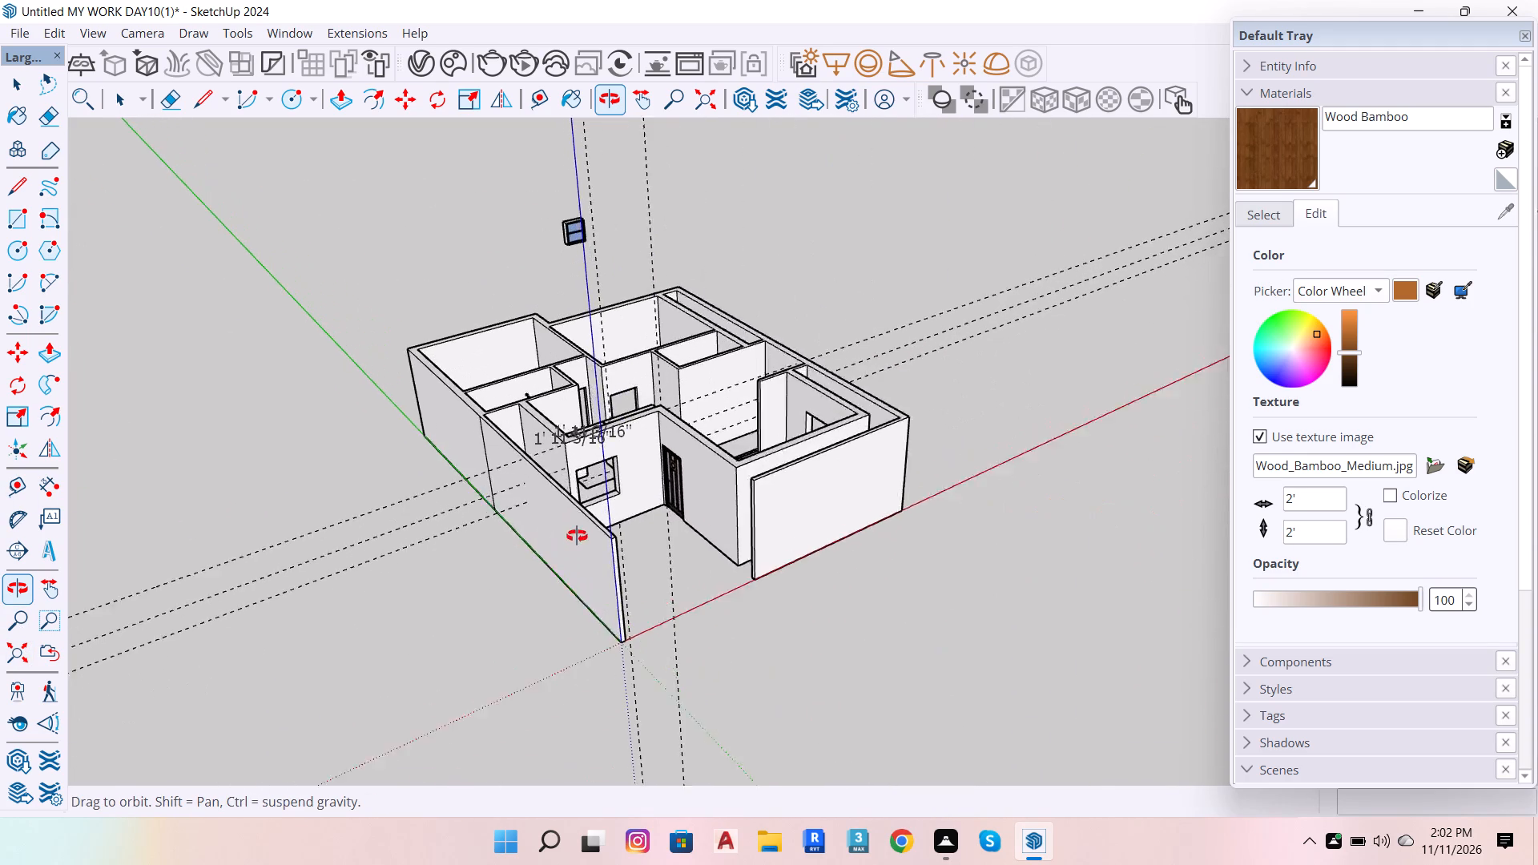
{"action": "left_click_drag", "start_coordinate": [611, 501], "coordinate": [320, 485]}
{"action": "scroll", "coordinate": [485, 388], "scroll_direction": "up", "scroll_amount": 13}
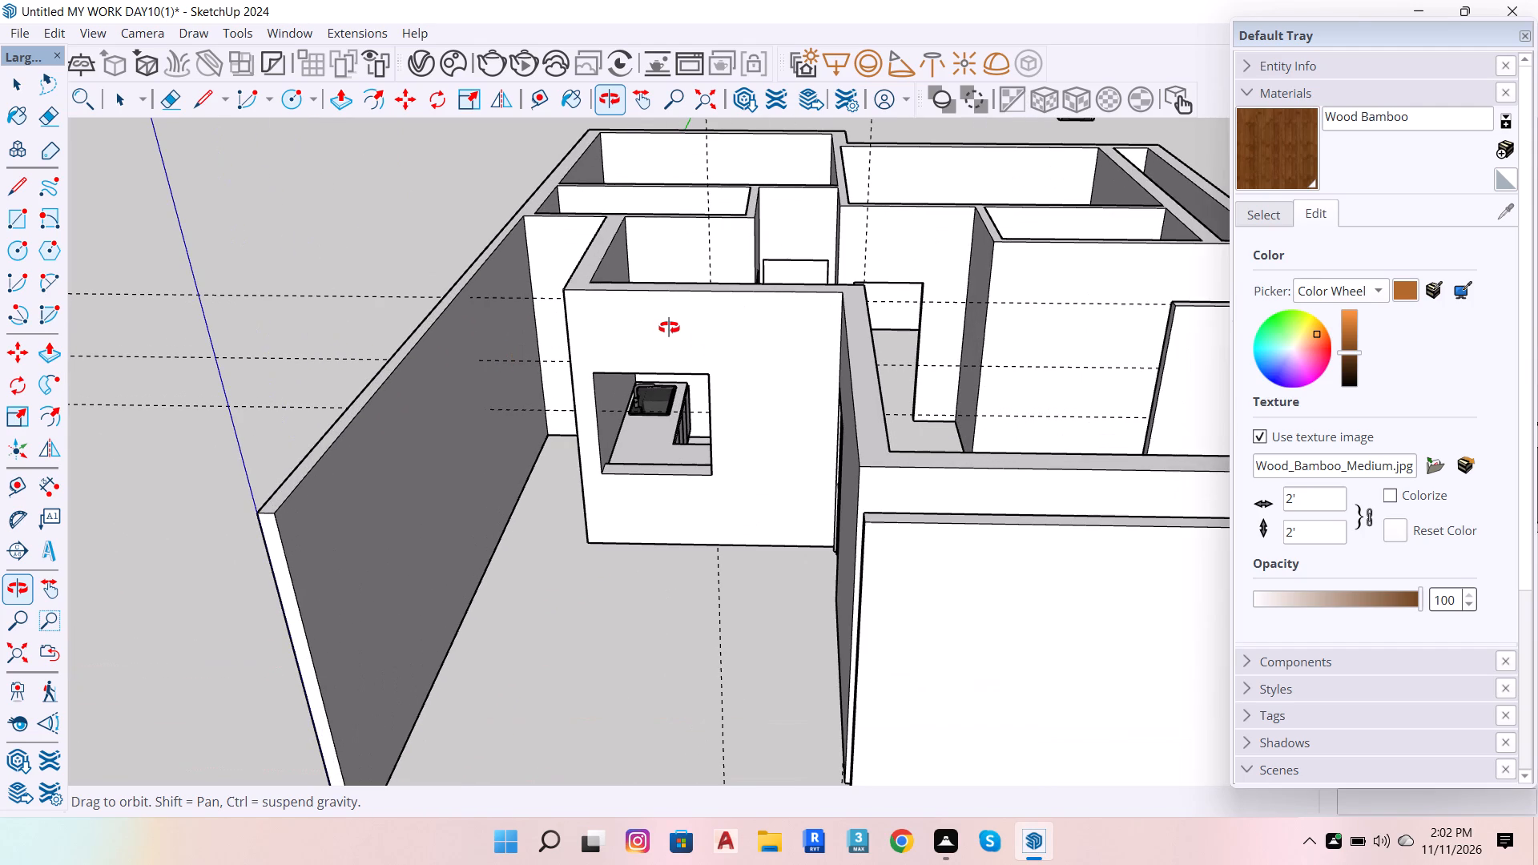
{"action": "key", "text": "space"}
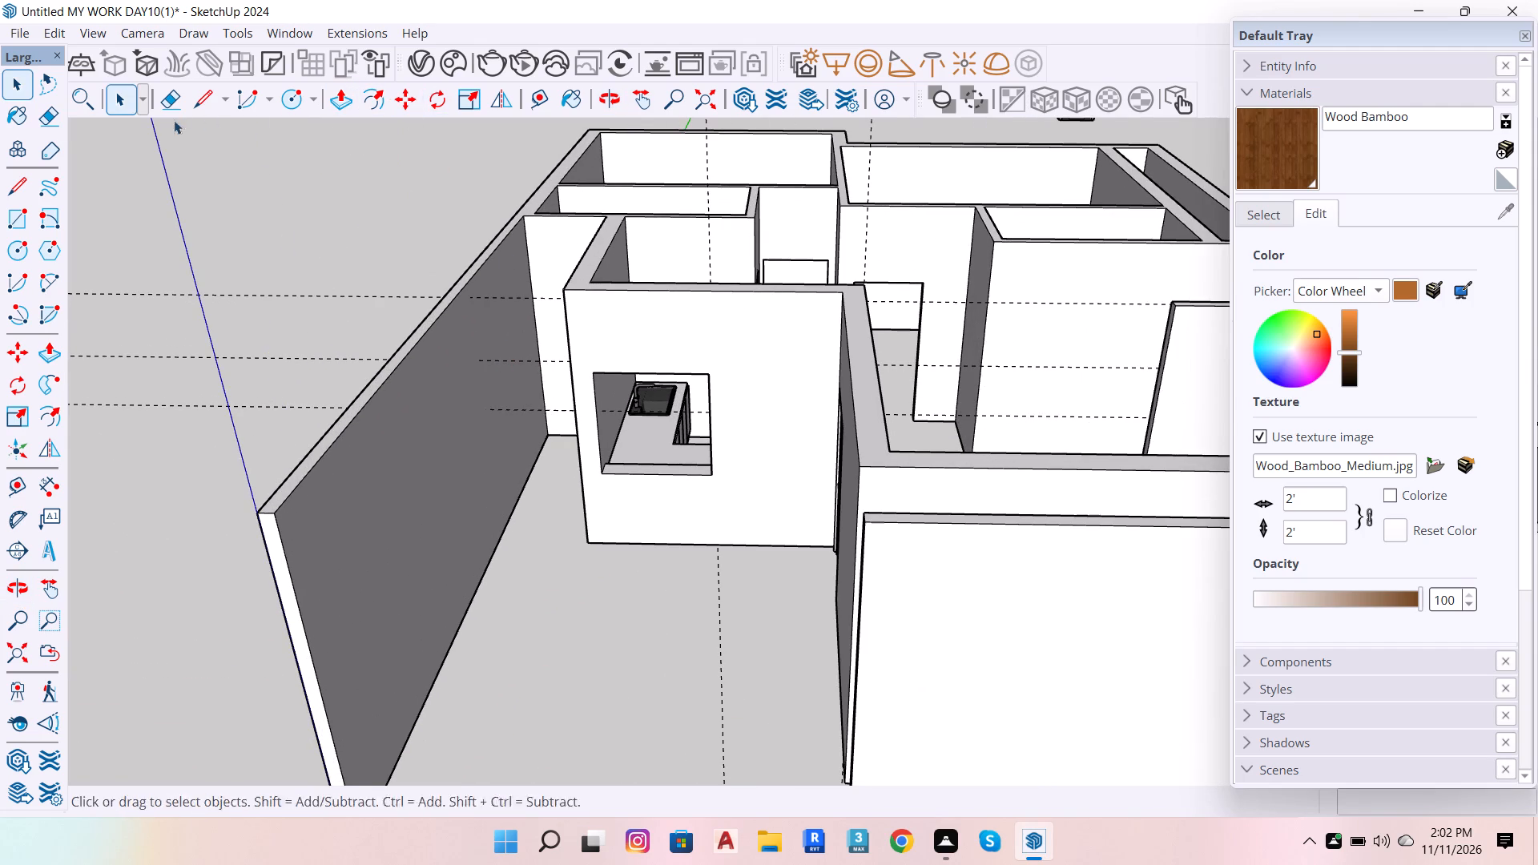
{"action": "left_click", "coordinate": [22, 224]}
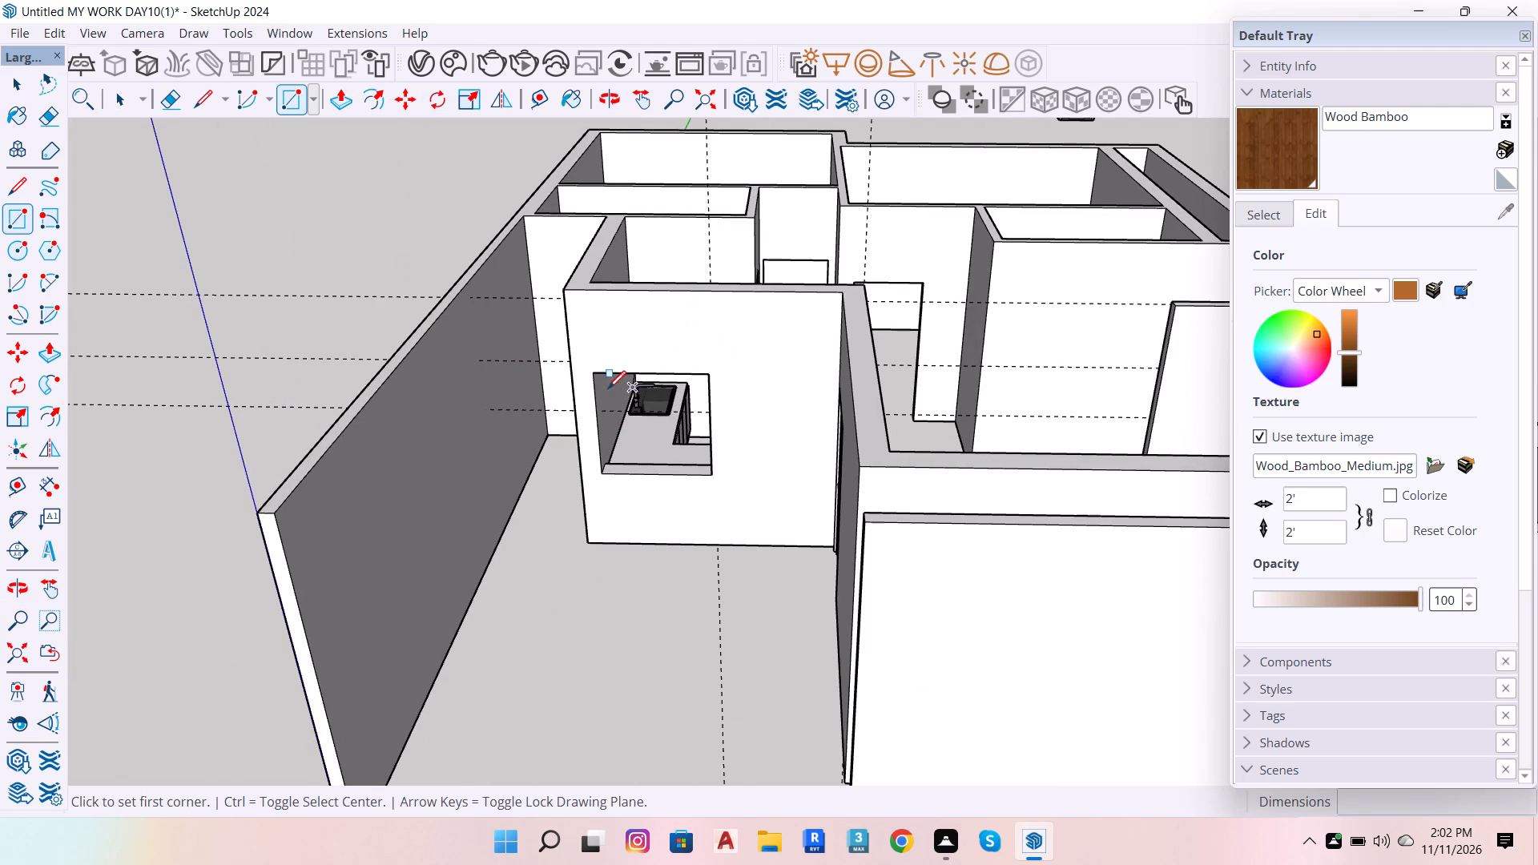
{"action": "left_click", "coordinate": [595, 376]}
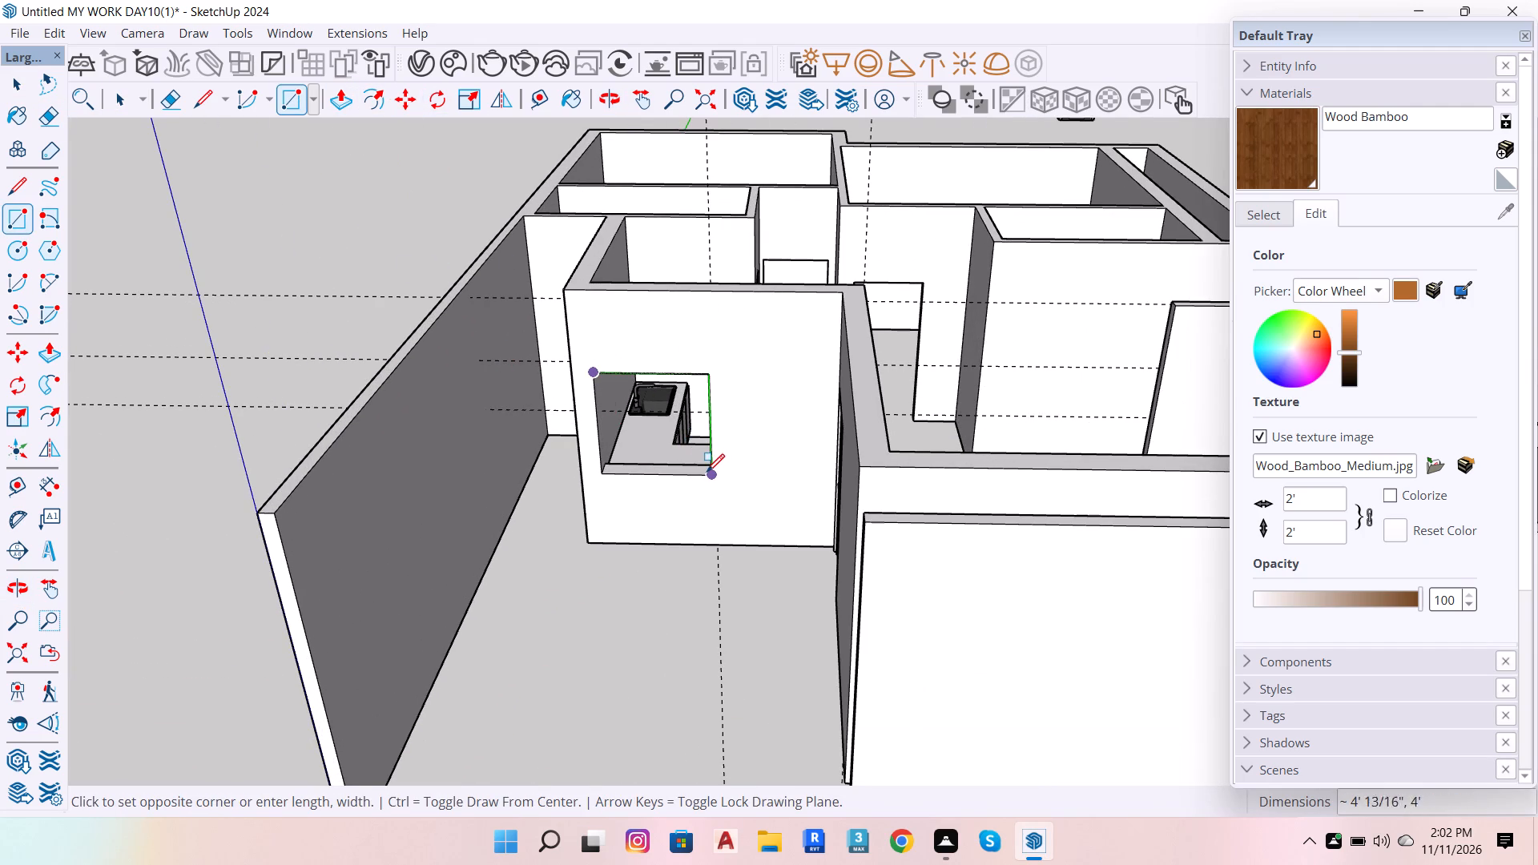
{"action": "left_click", "coordinate": [710, 475]}
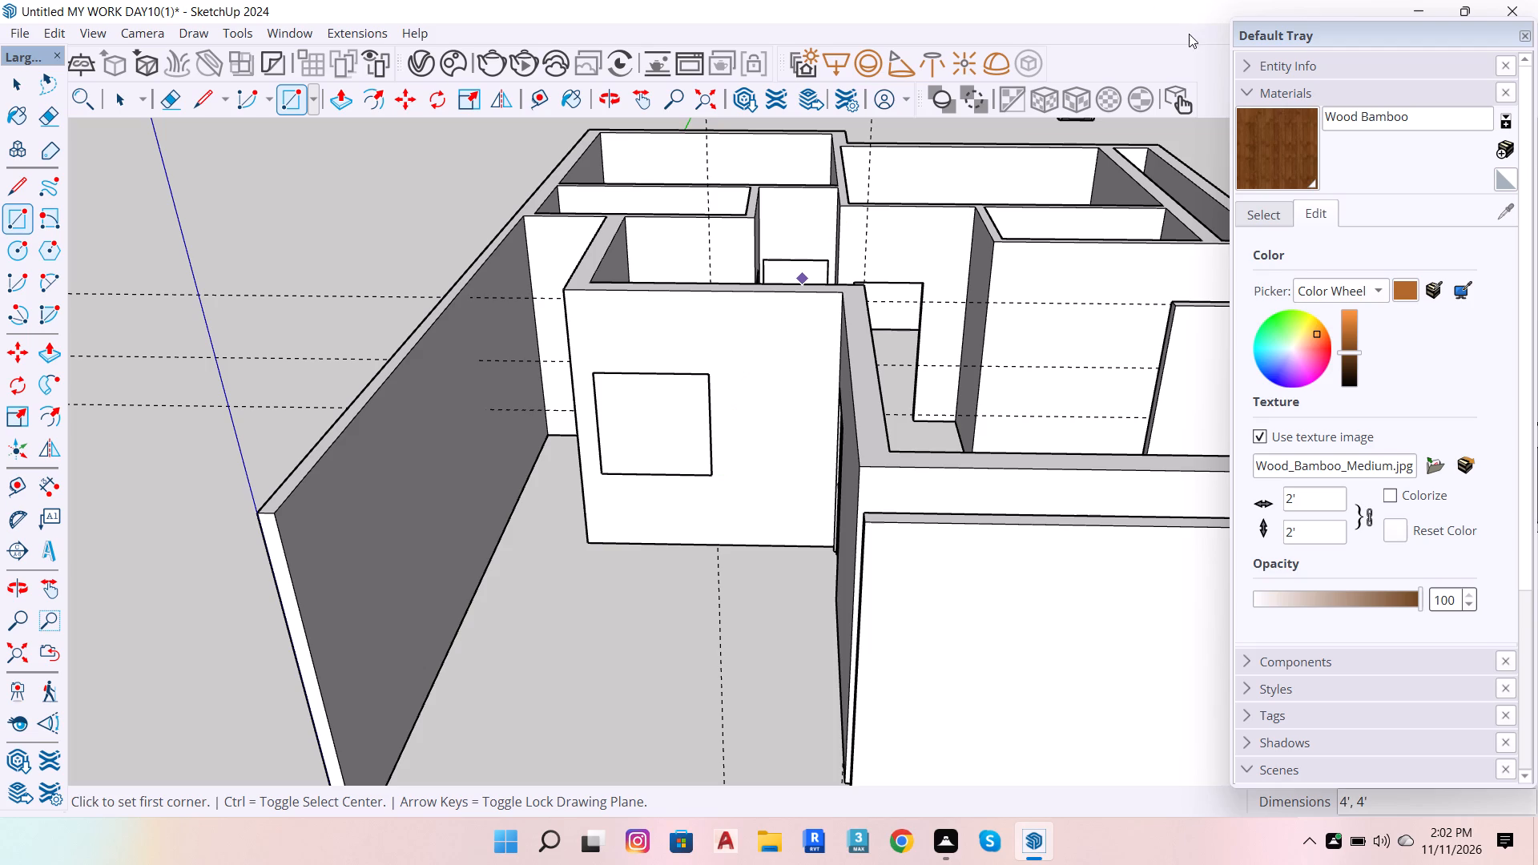
Display the 1001bit pro tool set as a compact floating palette over the model.
{"action": "right_click", "coordinate": [1158, 48]}
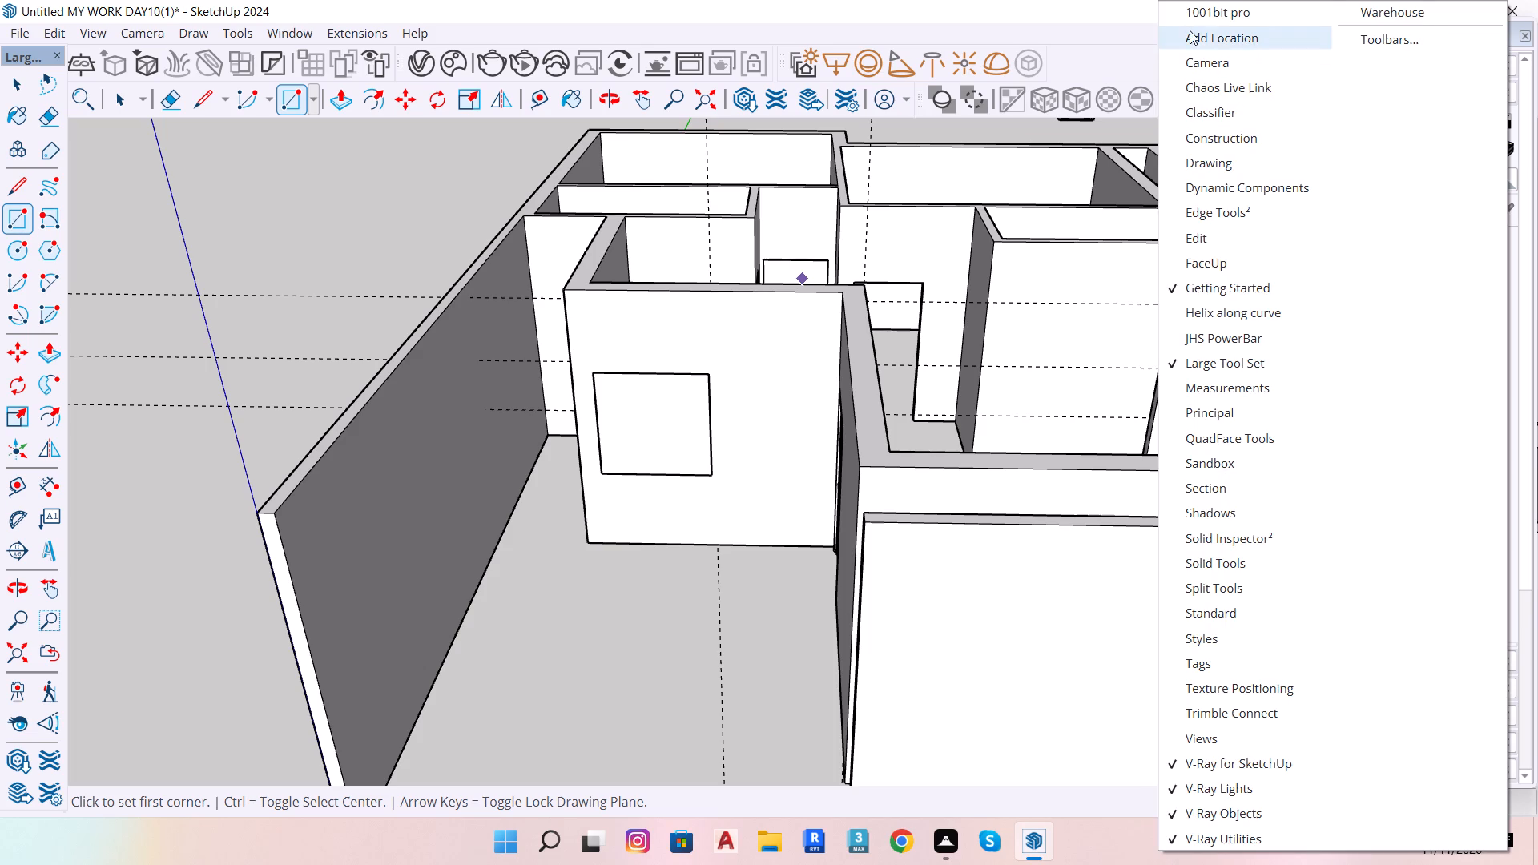
{"action": "left_click", "coordinate": [1196, 13]}
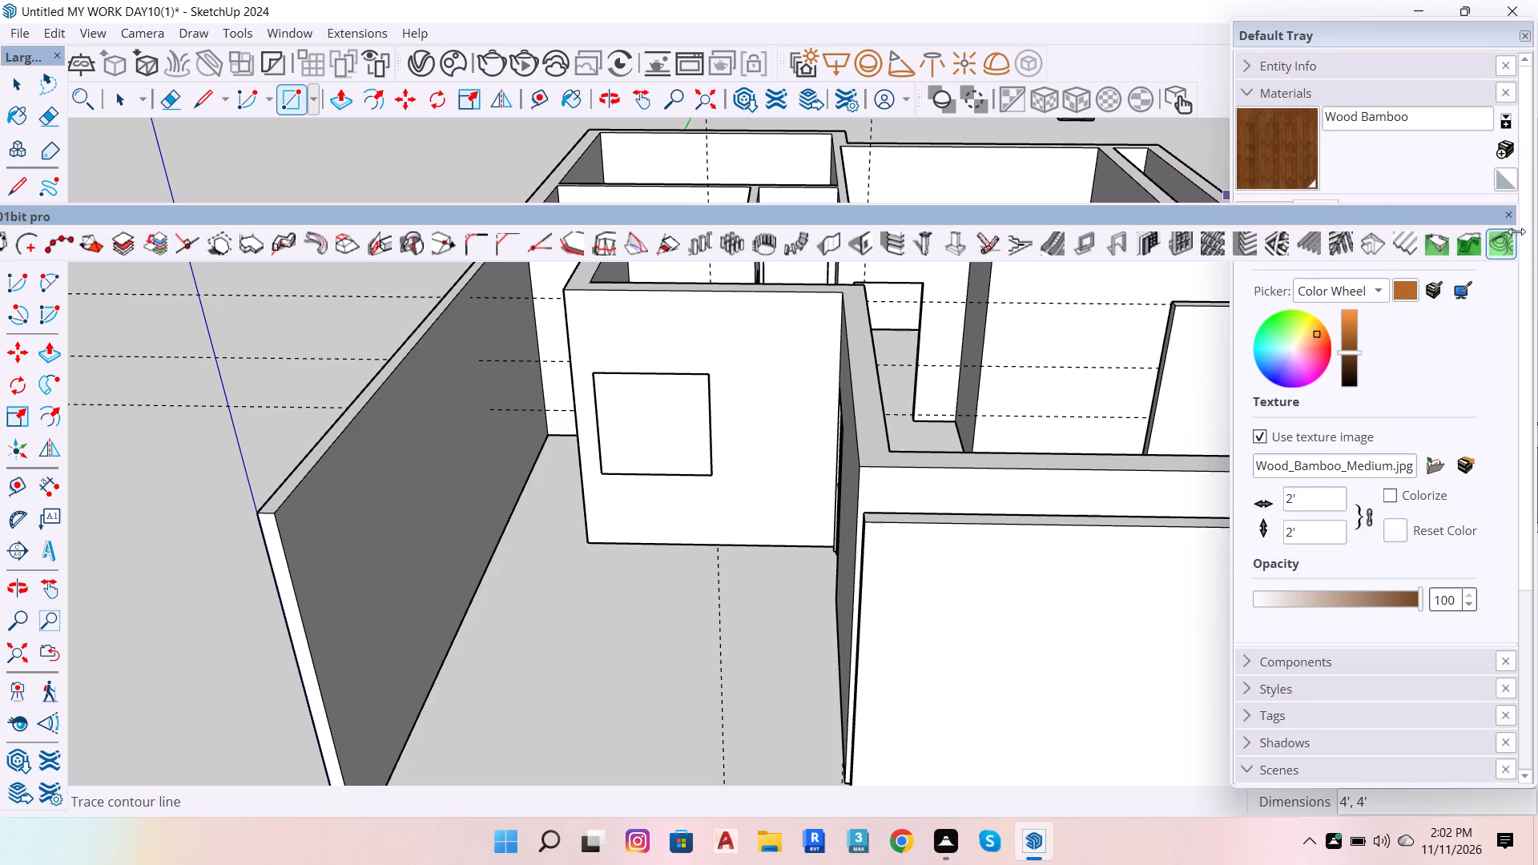
{"action": "left_click_drag", "start_coordinate": [1516, 228], "coordinate": [707, 303]}
{"action": "scroll", "coordinate": [1066, 239], "scroll_direction": "down", "scroll_amount": 5}
{"action": "left_click_drag", "start_coordinate": [282, 210], "coordinate": [609, 172]}
Set up a rectangular Create Window Frame operation with the frame located at the middle of the selected face.
{"action": "scroll", "coordinate": [1029, 465], "scroll_direction": "down", "scroll_amount": 5}
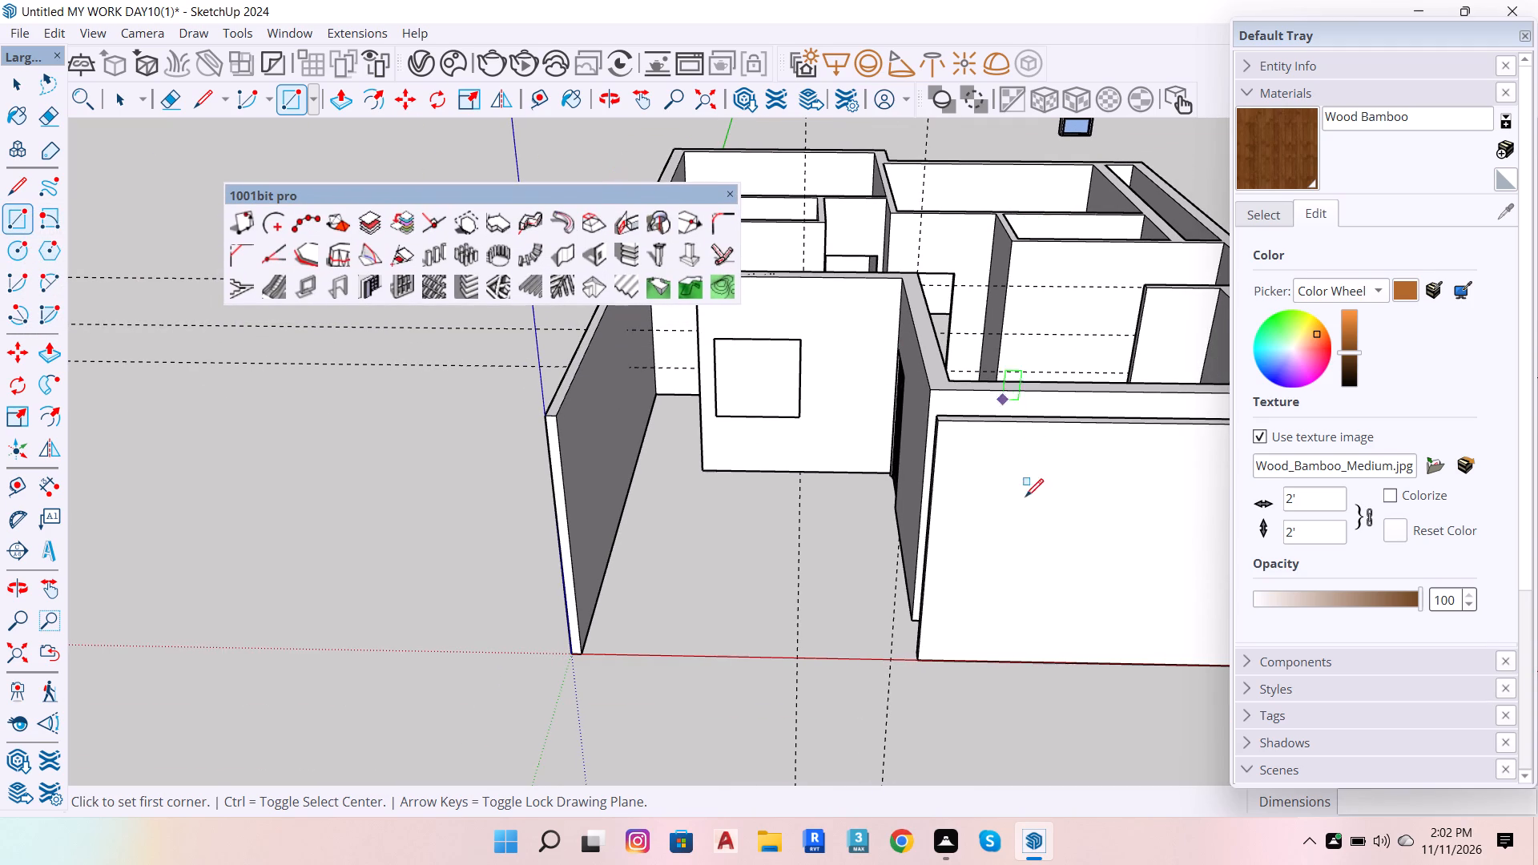
{"action": "scroll", "coordinate": [1025, 497], "scroll_direction": "down", "scroll_amount": 2}
{"action": "scroll", "coordinate": [843, 356], "scroll_direction": "up", "scroll_amount": 13}
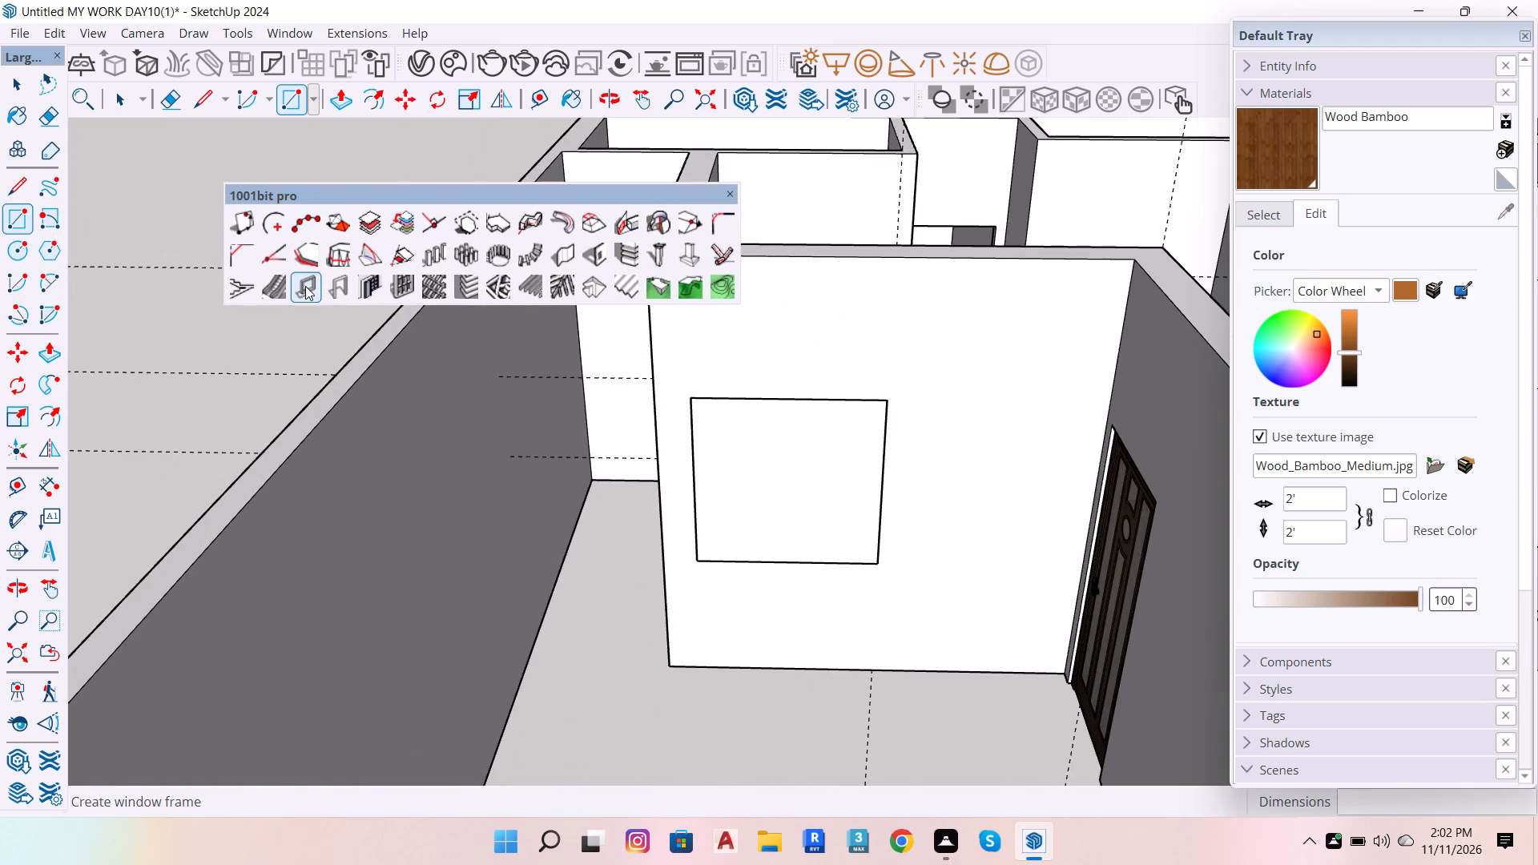
{"action": "left_click", "coordinate": [305, 287]}
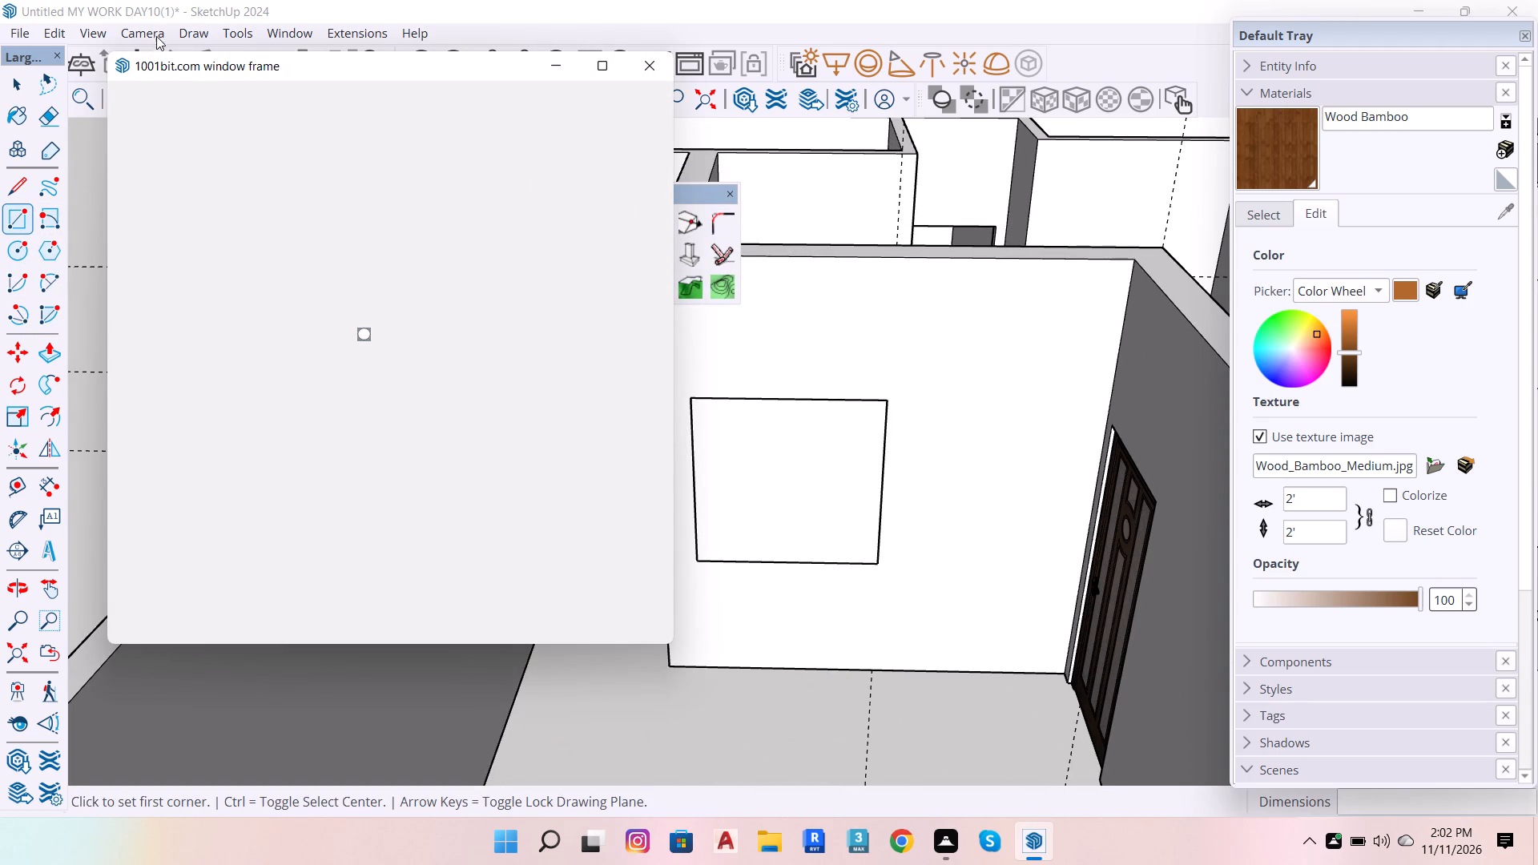
{"action": "left_click_drag", "start_coordinate": [127, 69], "coordinate": [617, 506]}
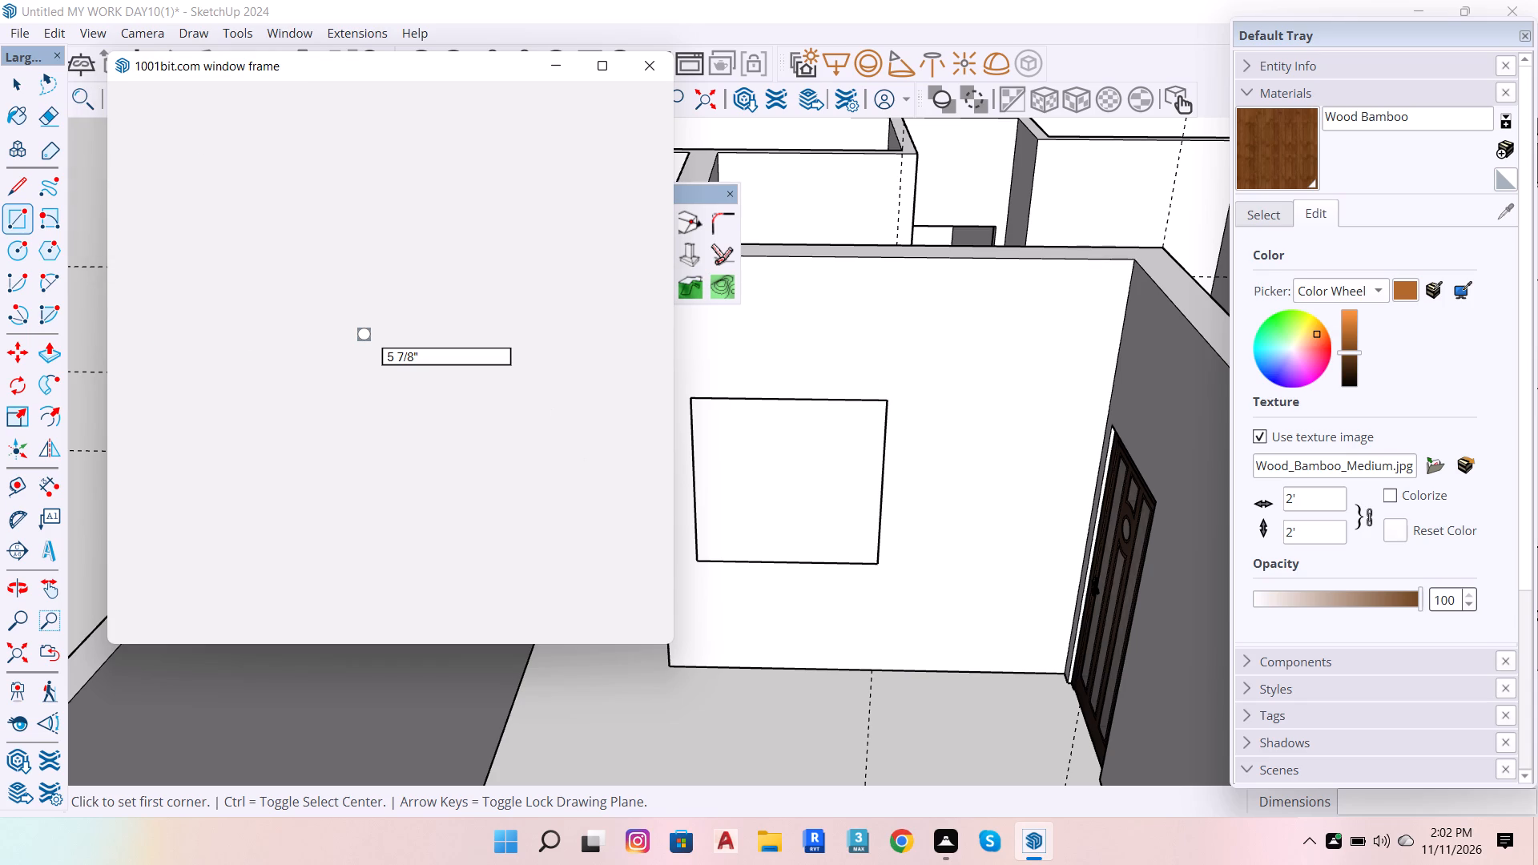
{"action": "left_click_drag", "start_coordinate": [162, 86], "coordinate": [739, 603]}
{"action": "left_click", "coordinate": [401, 527]}
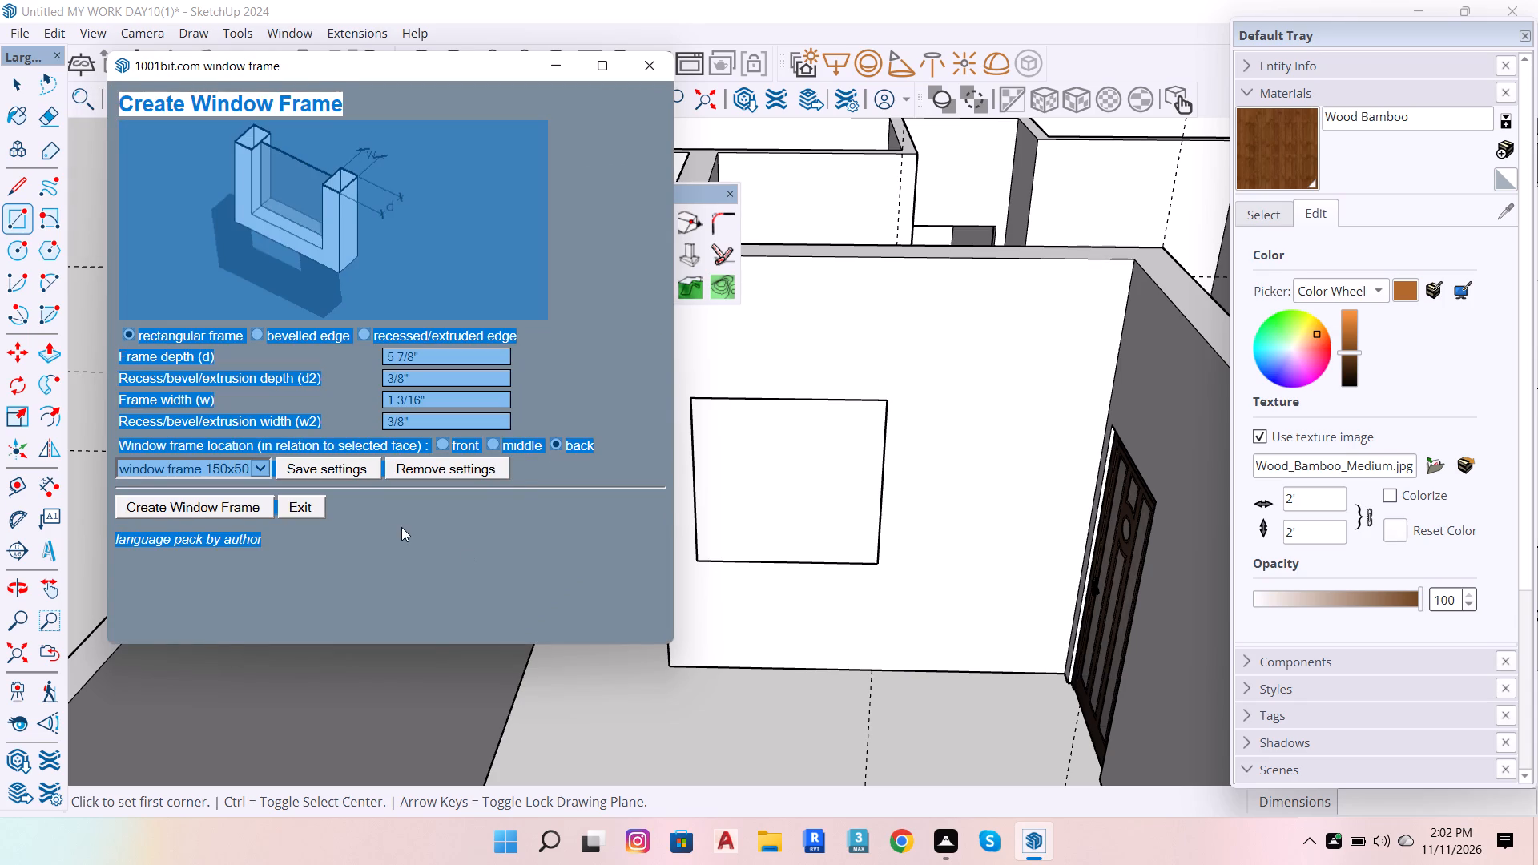
{"action": "left_click", "coordinate": [441, 446]}
{"action": "left_click", "coordinate": [441, 446]}
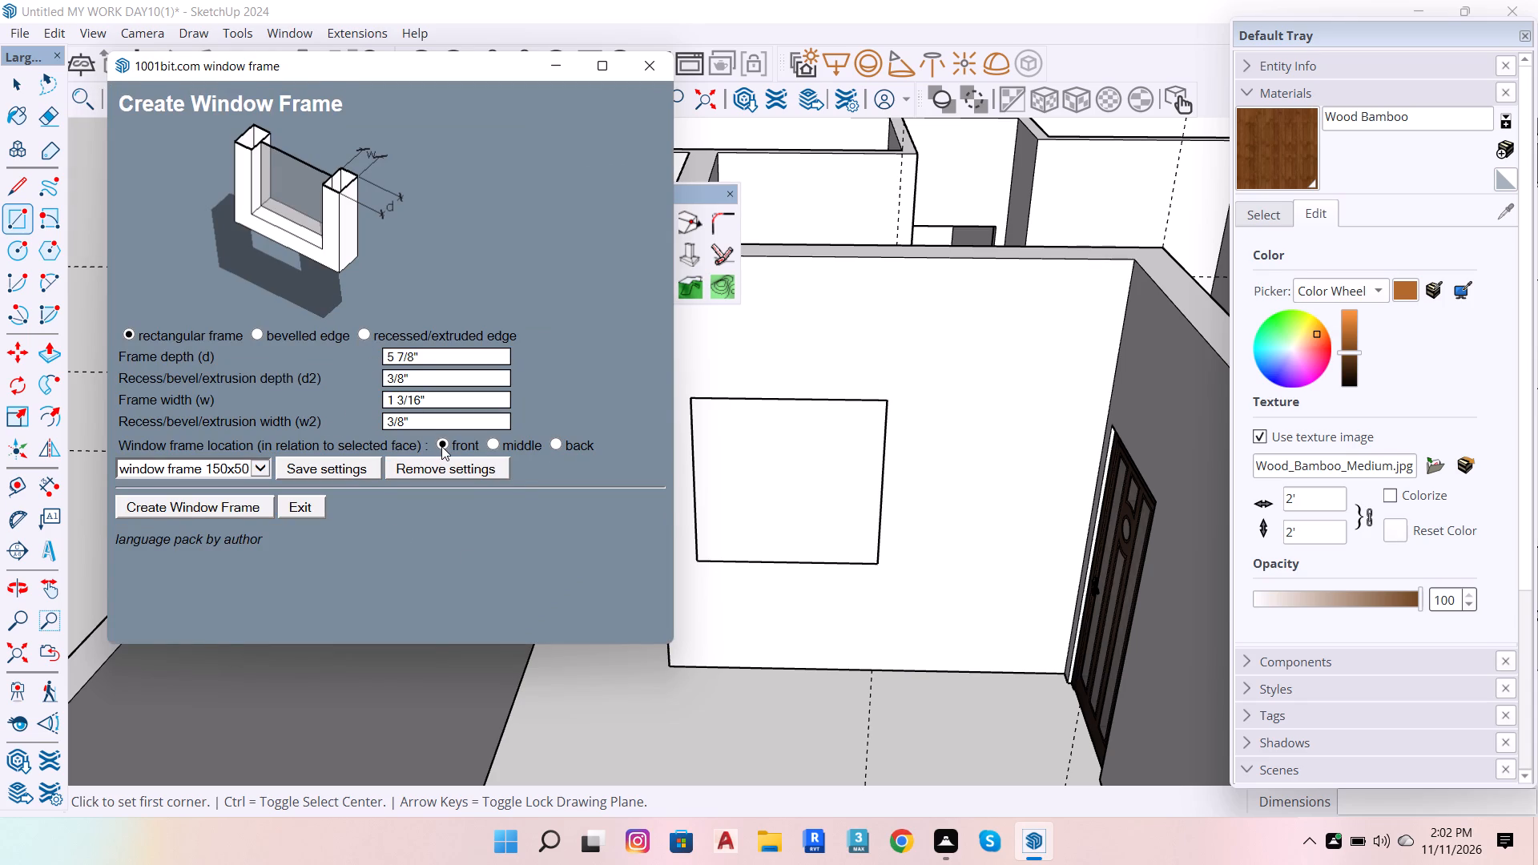
{"action": "left_click", "coordinate": [562, 446]}
{"action": "left_click", "coordinate": [559, 446]}
{"action": "left_click", "coordinate": [498, 450]}
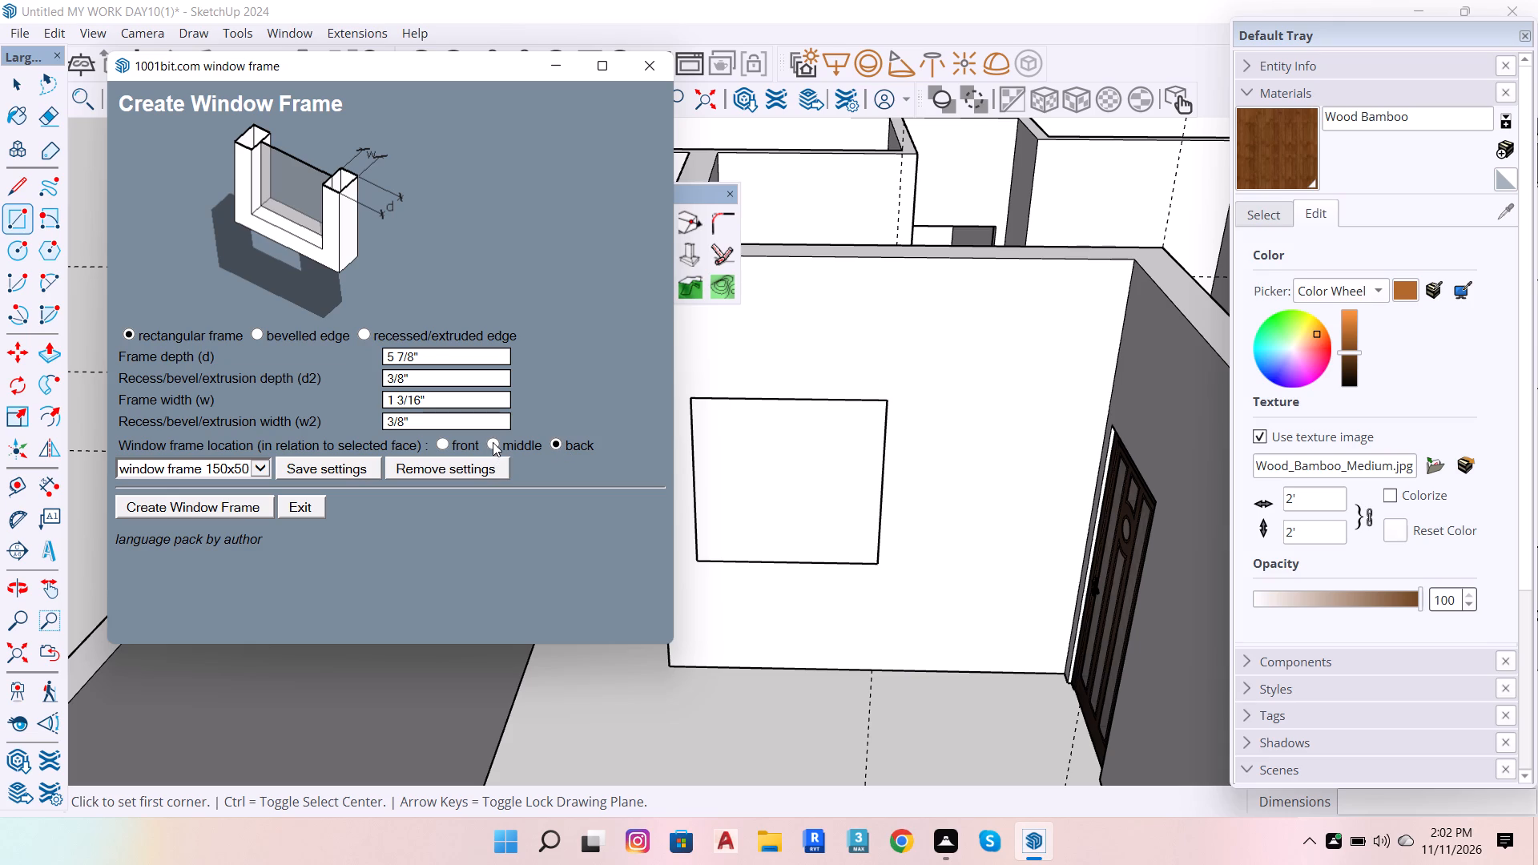
{"action": "left_click", "coordinate": [493, 442]}
Set frame depth 4, recess depth 4 and frame width 2, and create the window frame on the 4' by 4' opening face.
{"action": "left_click", "coordinate": [428, 346]}
{"action": "left_click", "coordinate": [434, 359]}
{"action": "key", "text": "BackSpace"}
{"action": "key", "text": "4"}
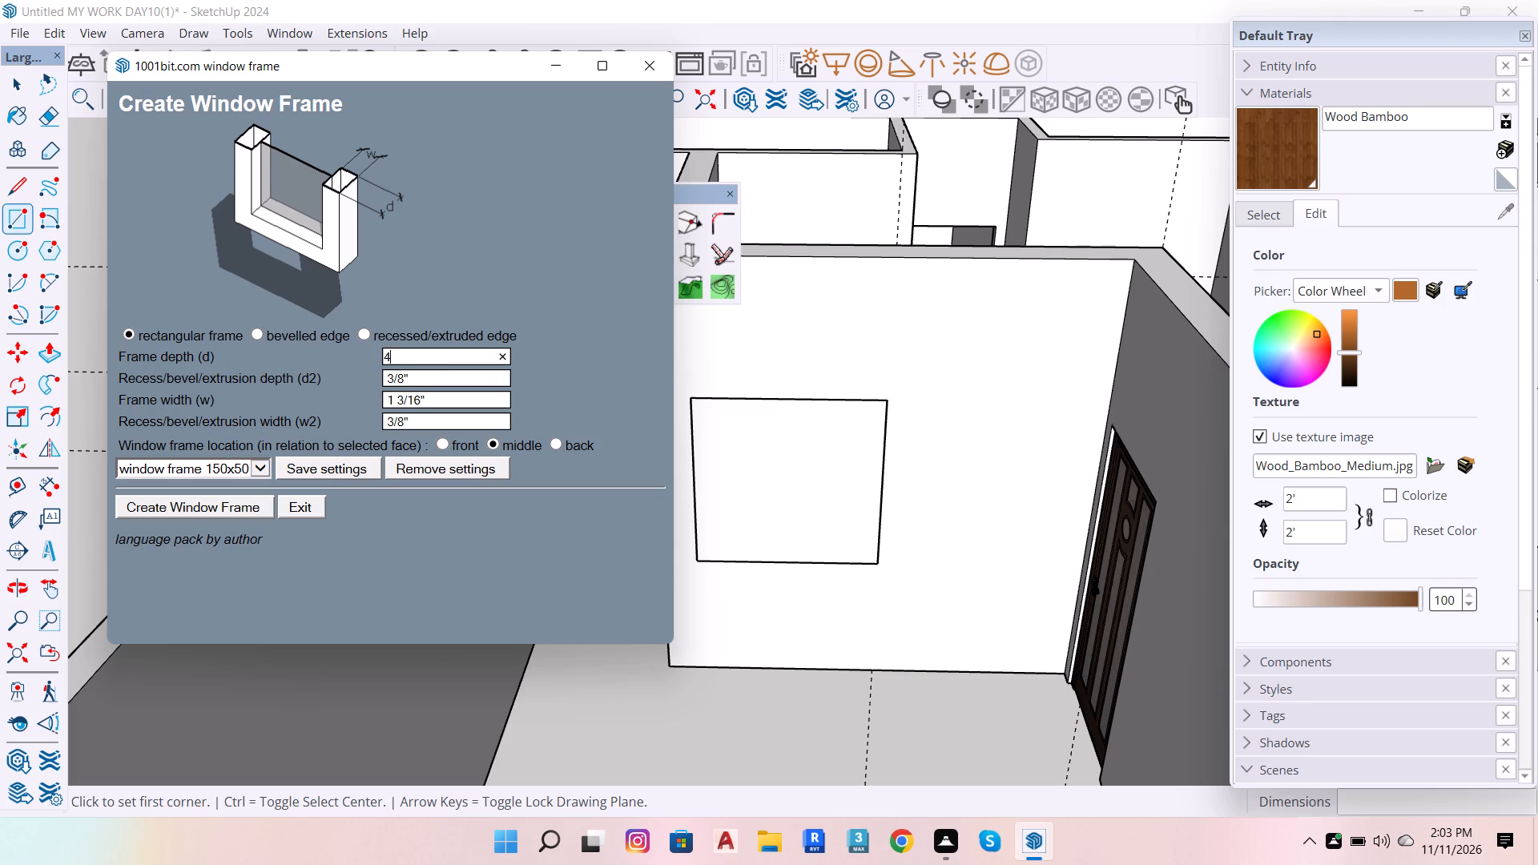
{"action": "left_click", "coordinate": [423, 374]}
{"action": "key", "text": "BackSpace"}
{"action": "key", "text": "4"}
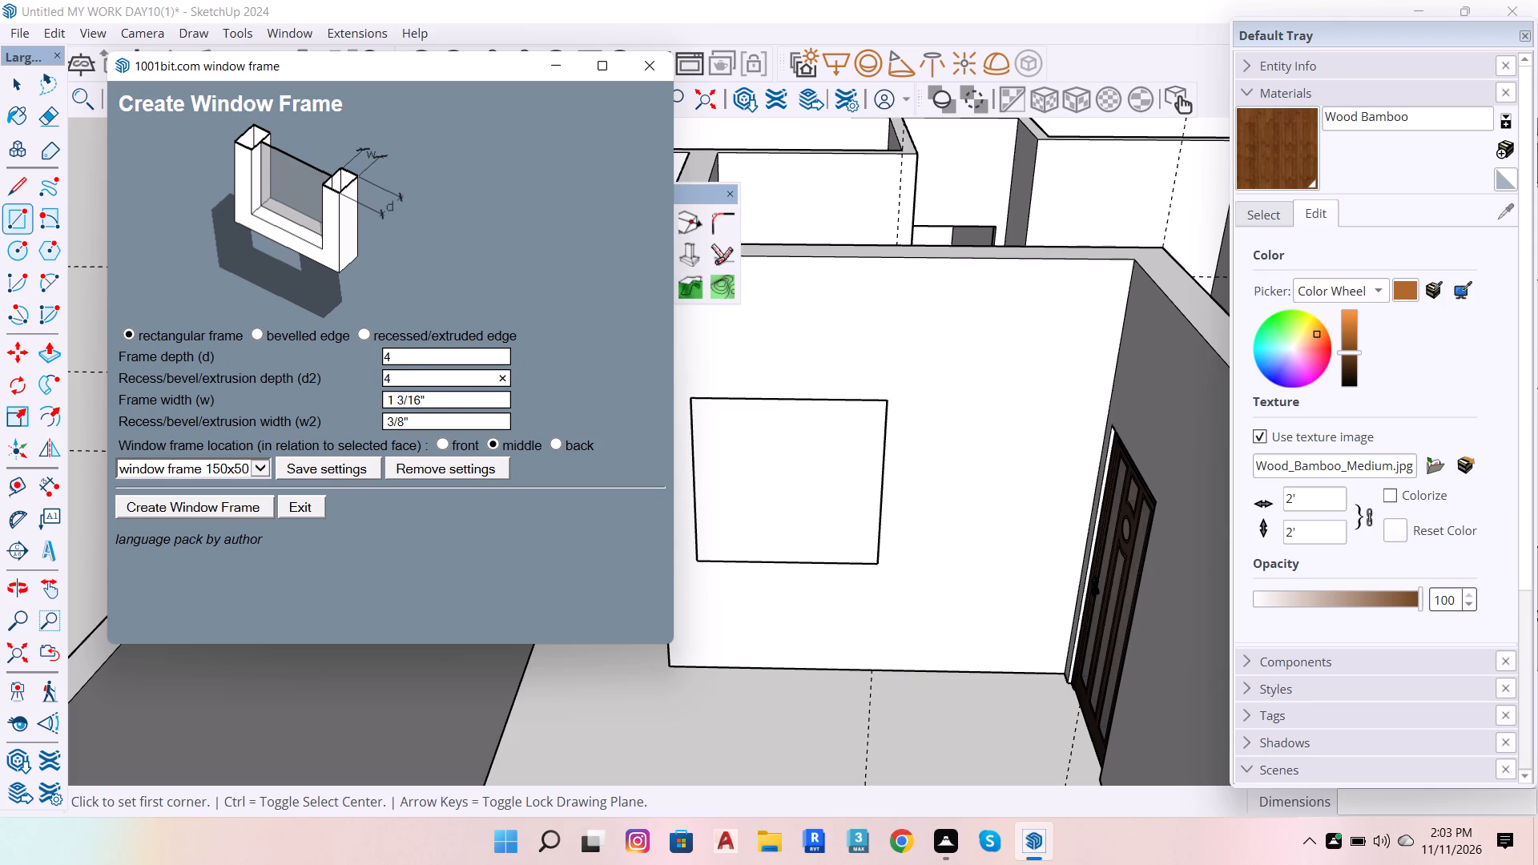
{"action": "left_click", "coordinate": [460, 399]}
{"action": "key", "text": "BackSpace"}
{"action": "key", "text": "2"}
{"action": "left_click", "coordinate": [252, 505]}
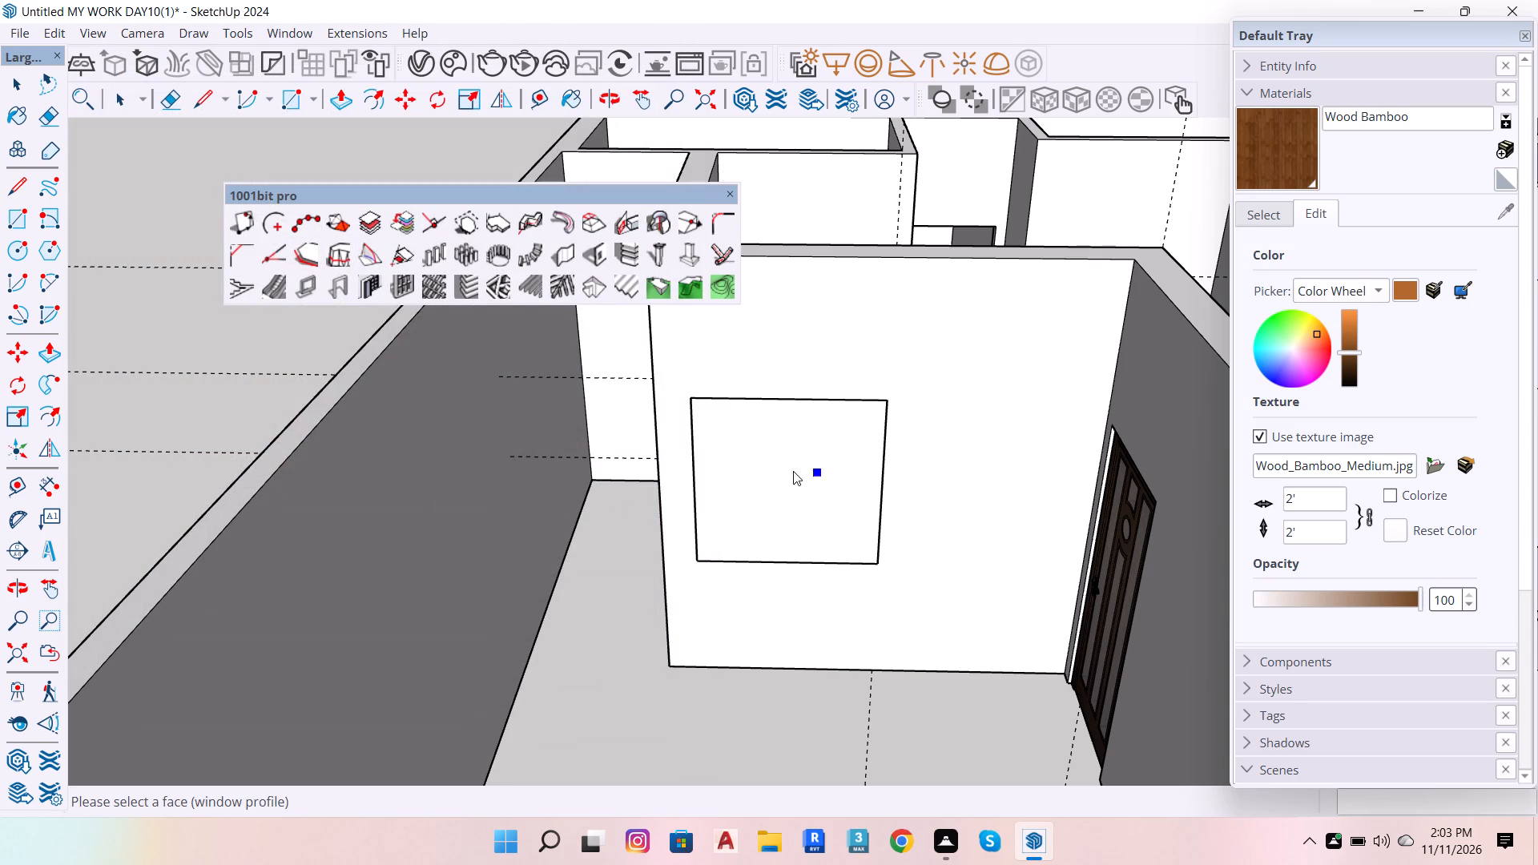
{"action": "left_click", "coordinate": [790, 471]}
Move the new window frame about 3 15/16" through the wall thickness toward the kitchen interior.
{"action": "scroll", "coordinate": [887, 493], "scroll_direction": "up", "scroll_amount": 5}
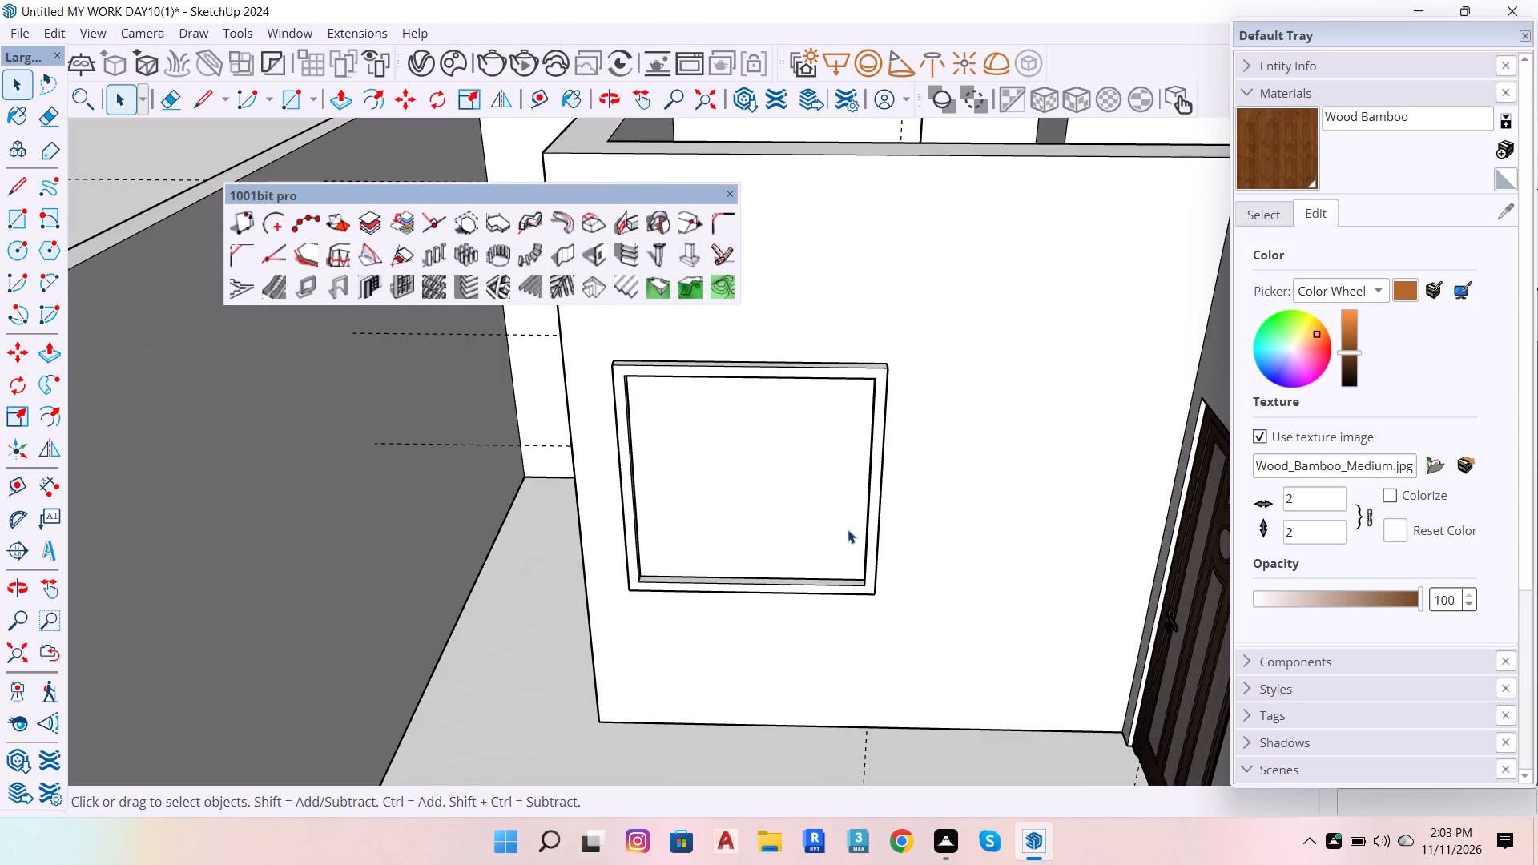
{"action": "scroll", "coordinate": [846, 532], "scroll_direction": "up", "scroll_amount": 2}
{"action": "key", "text": "space"}
{"action": "scroll", "coordinate": [809, 558], "scroll_direction": "up", "scroll_amount": 3}
{"action": "scroll", "coordinate": [761, 597], "scroll_direction": "down", "scroll_amount": 5}
{"action": "scroll", "coordinate": [672, 651], "scroll_direction": "down", "scroll_amount": 11}
{"action": "key", "text": "o"}
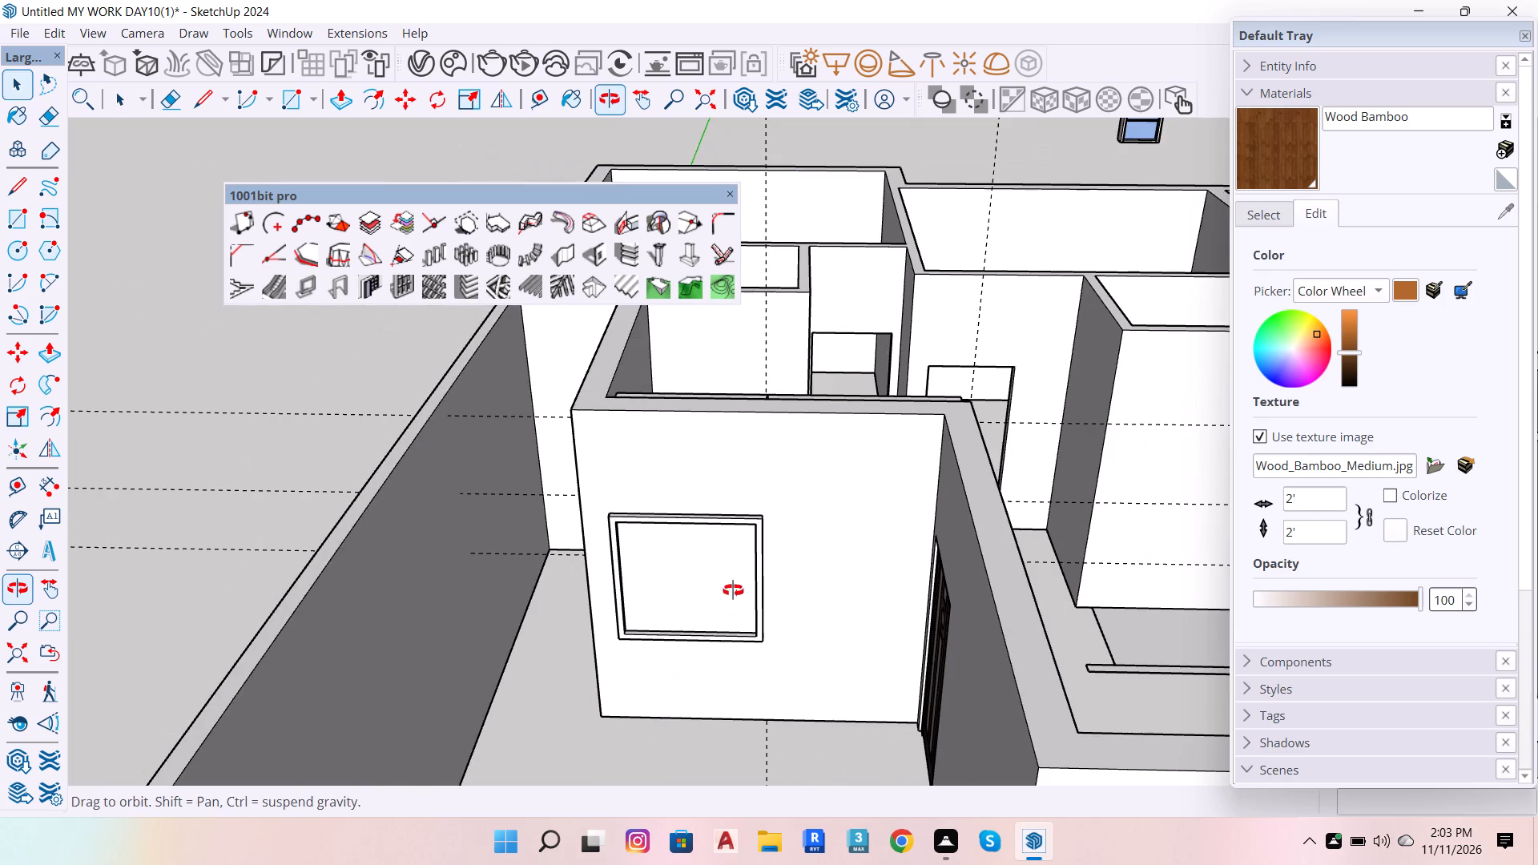
{"action": "left_click_drag", "start_coordinate": [857, 400], "coordinate": [887, 744]}
{"action": "left_click_drag", "start_coordinate": [817, 505], "coordinate": [878, 731]}
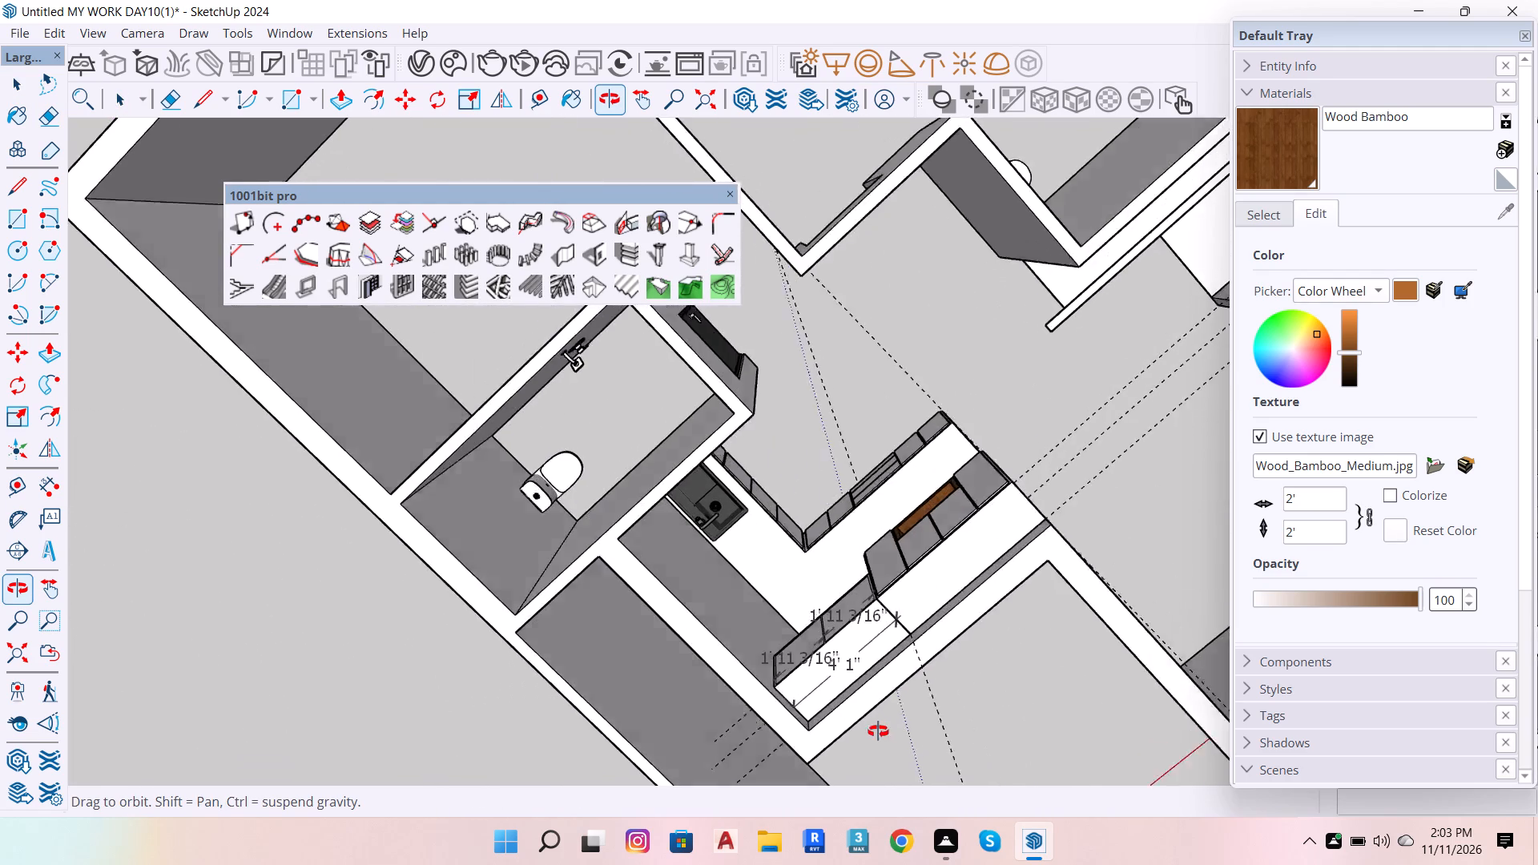
{"action": "left_click_drag", "start_coordinate": [878, 731], "coordinate": [886, 742]}
{"action": "scroll", "coordinate": [772, 600], "scroll_direction": "up", "scroll_amount": 9}
{"action": "left_click_drag", "start_coordinate": [825, 578], "coordinate": [834, 621]}
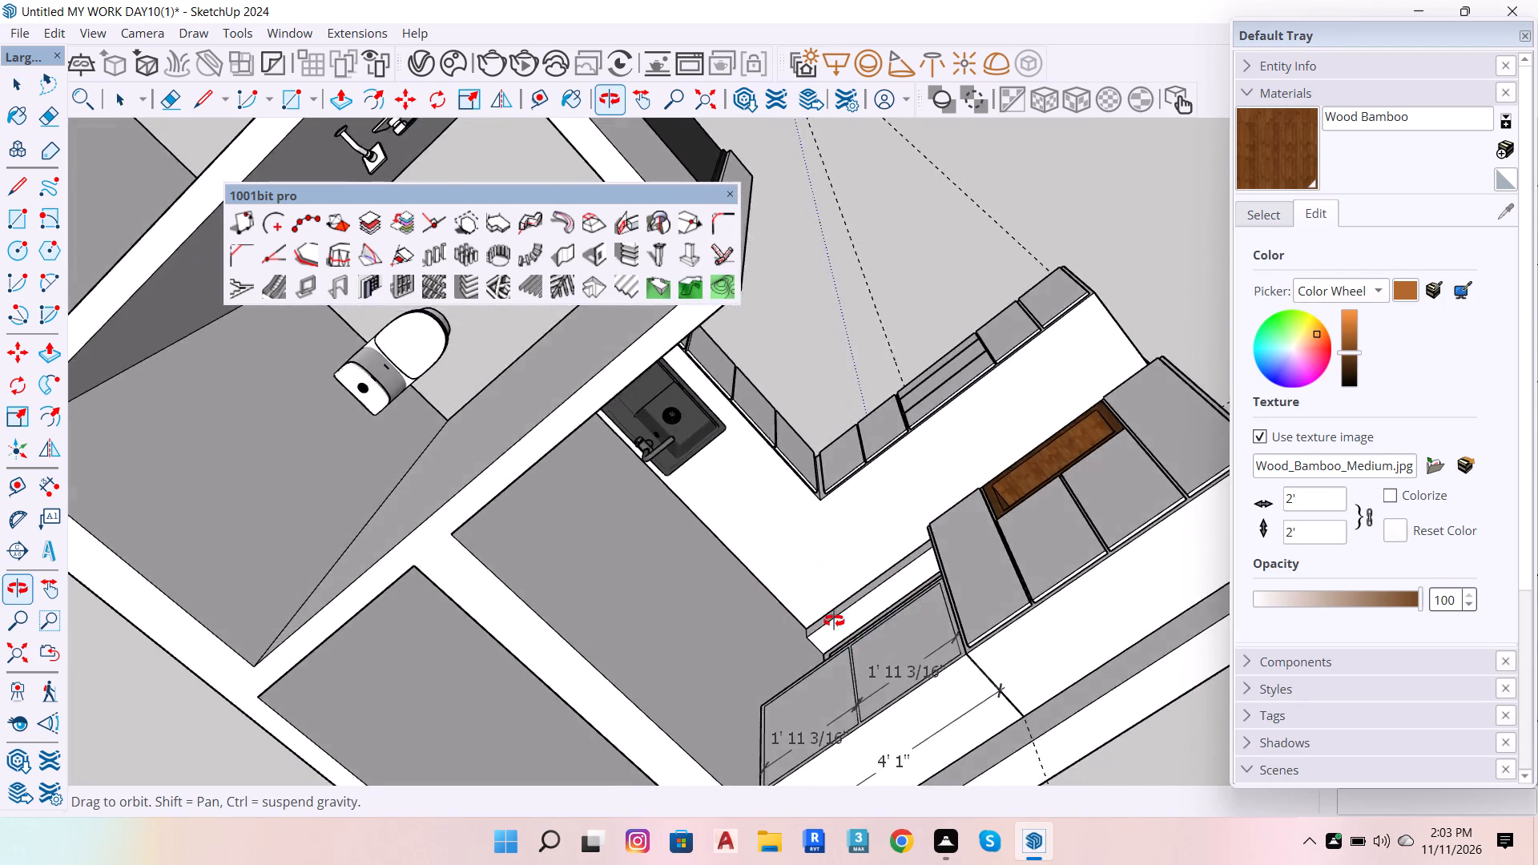
{"action": "left_click_drag", "start_coordinate": [834, 621], "coordinate": [923, 729]}
{"action": "scroll", "coordinate": [832, 620], "scroll_direction": "up", "scroll_amount": 6}
{"action": "key", "text": "space"}
{"action": "left_click", "coordinate": [821, 616]}
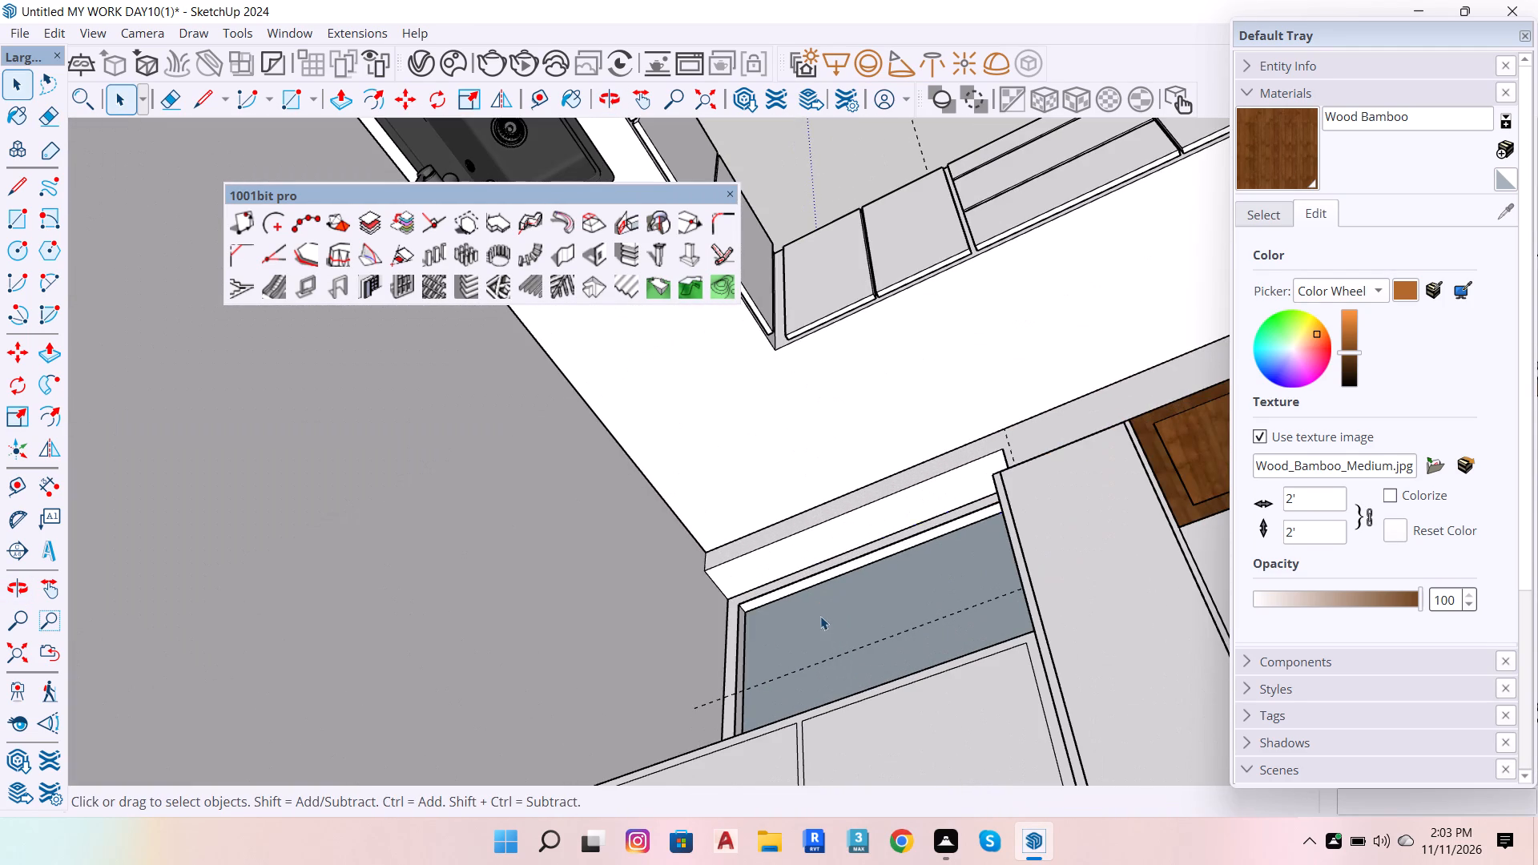
{"action": "scroll", "coordinate": [763, 589], "scroll_direction": "up", "scroll_amount": 7}
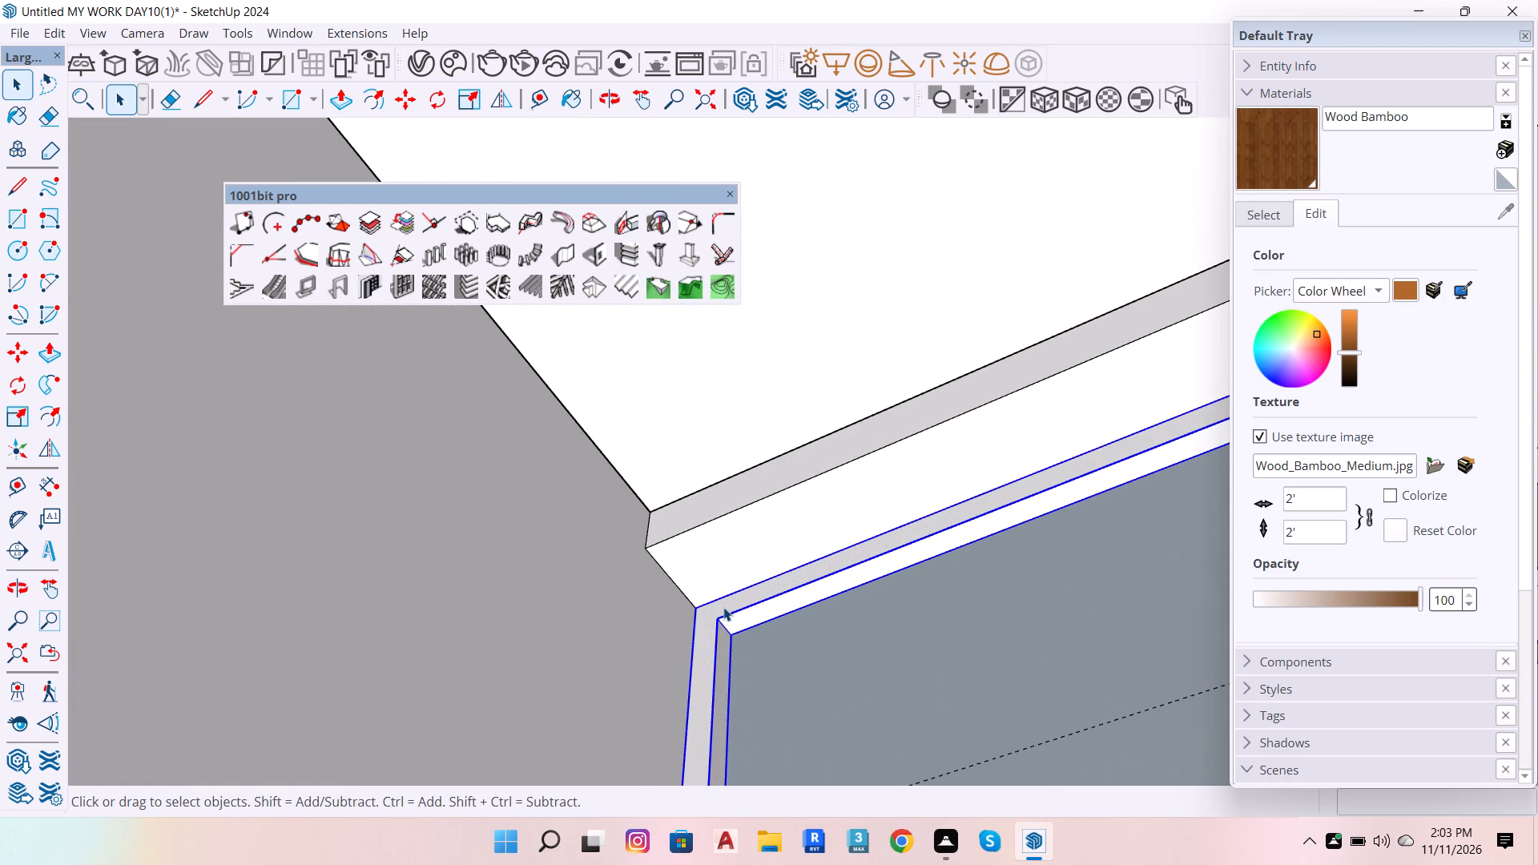
{"action": "key", "text": "m"}
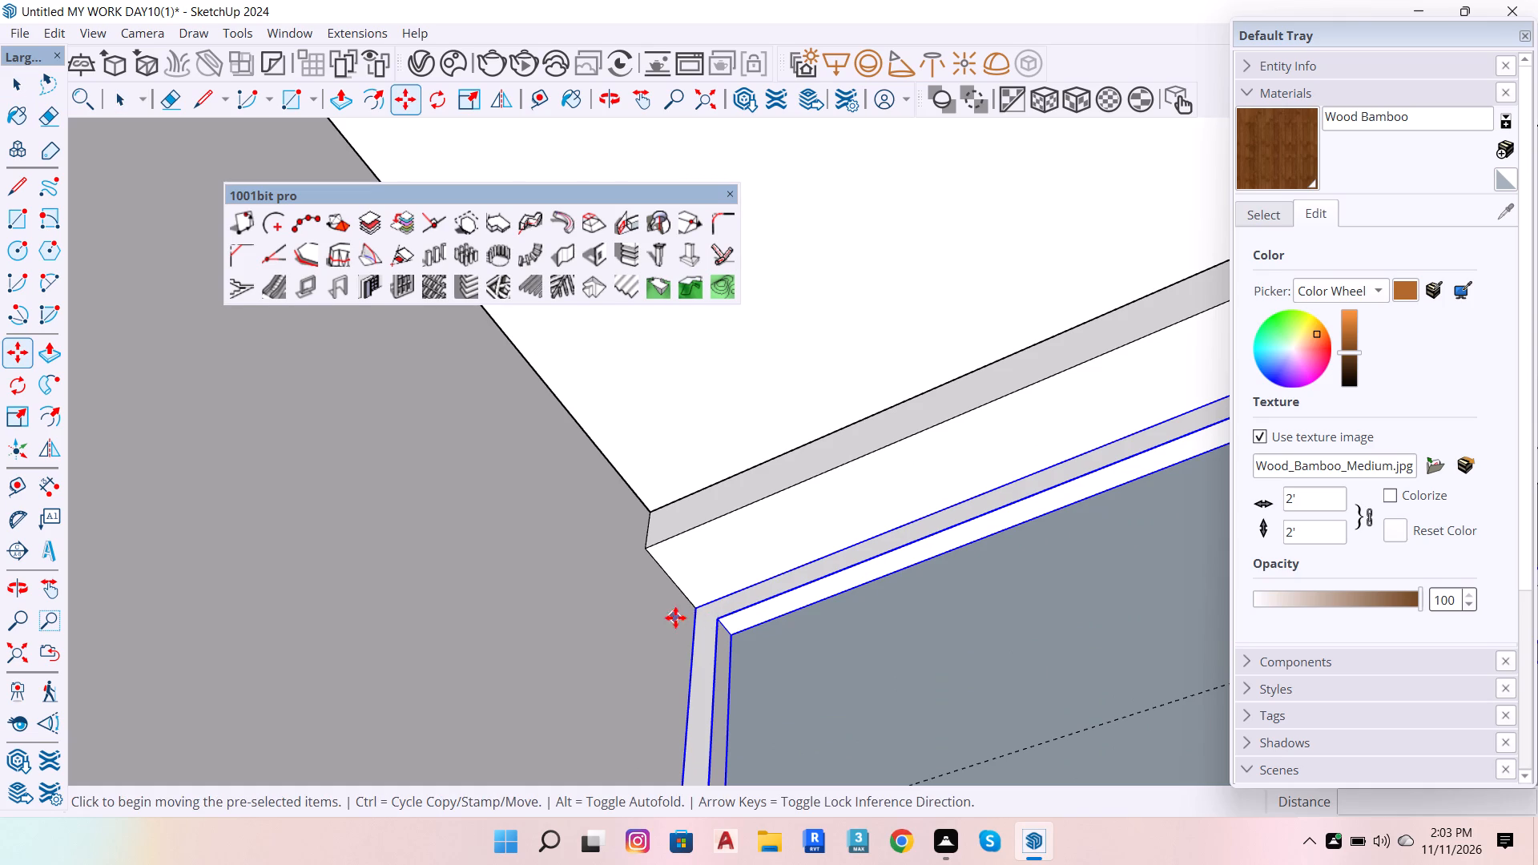
{"action": "left_click", "coordinate": [697, 608]}
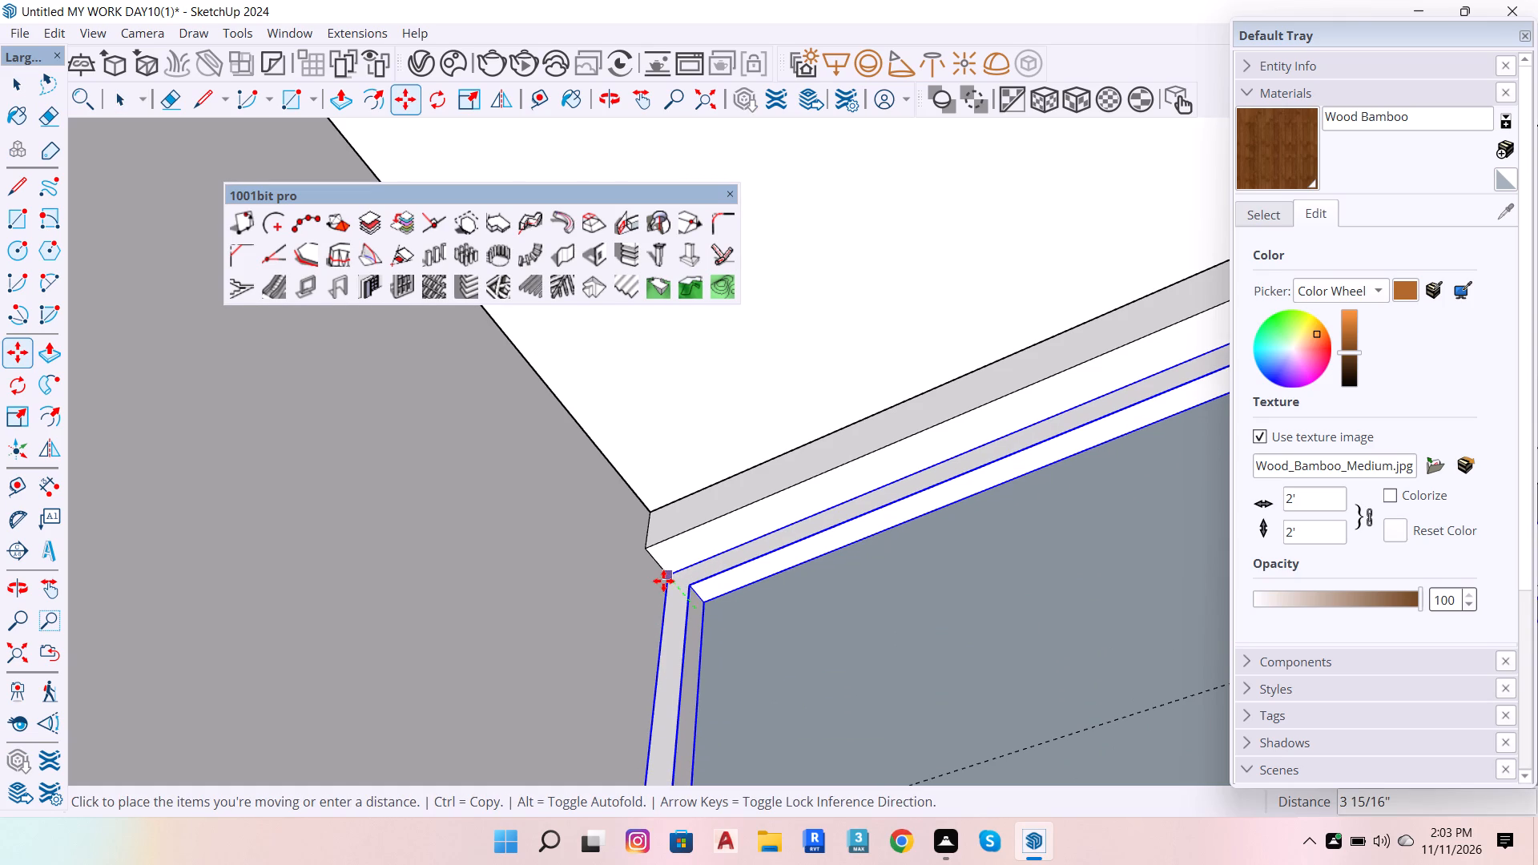
{"action": "left_click", "coordinate": [663, 581]}
Examine how the moved window frame sits in the opening from the outer side of the kitchen wall.
{"action": "scroll", "coordinate": [774, 467], "scroll_direction": "down", "scroll_amount": 7}
{"action": "key", "text": "space"}
{"action": "scroll", "coordinate": [807, 416], "scroll_direction": "down", "scroll_amount": 13}
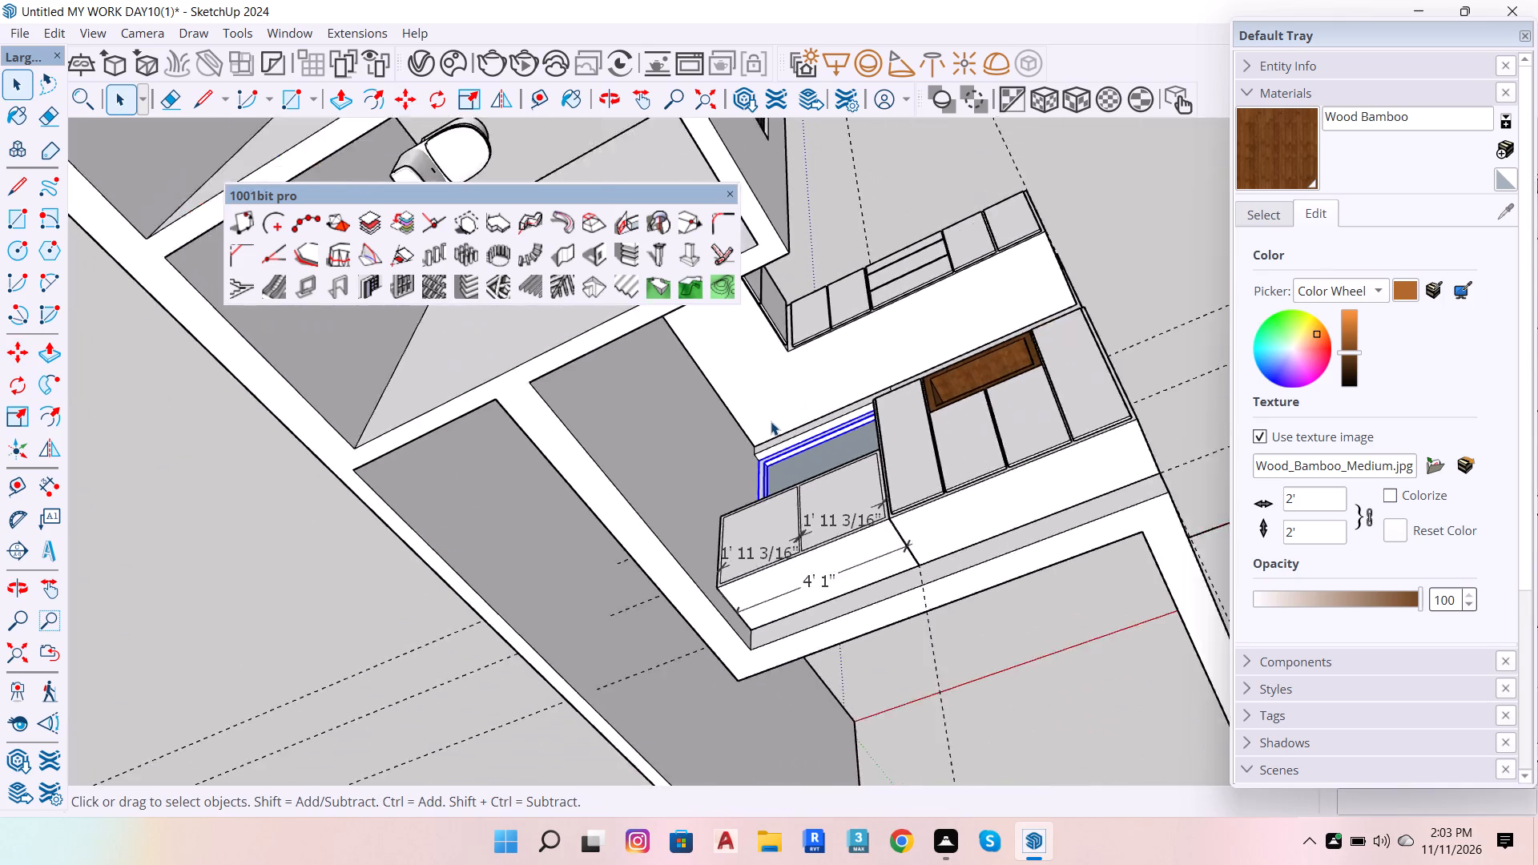
{"action": "scroll", "coordinate": [872, 668], "scroll_direction": "up", "scroll_amount": 5}
{"action": "key", "text": "o"}
{"action": "left_click_drag", "start_coordinate": [852, 663], "coordinate": [499, 107]}
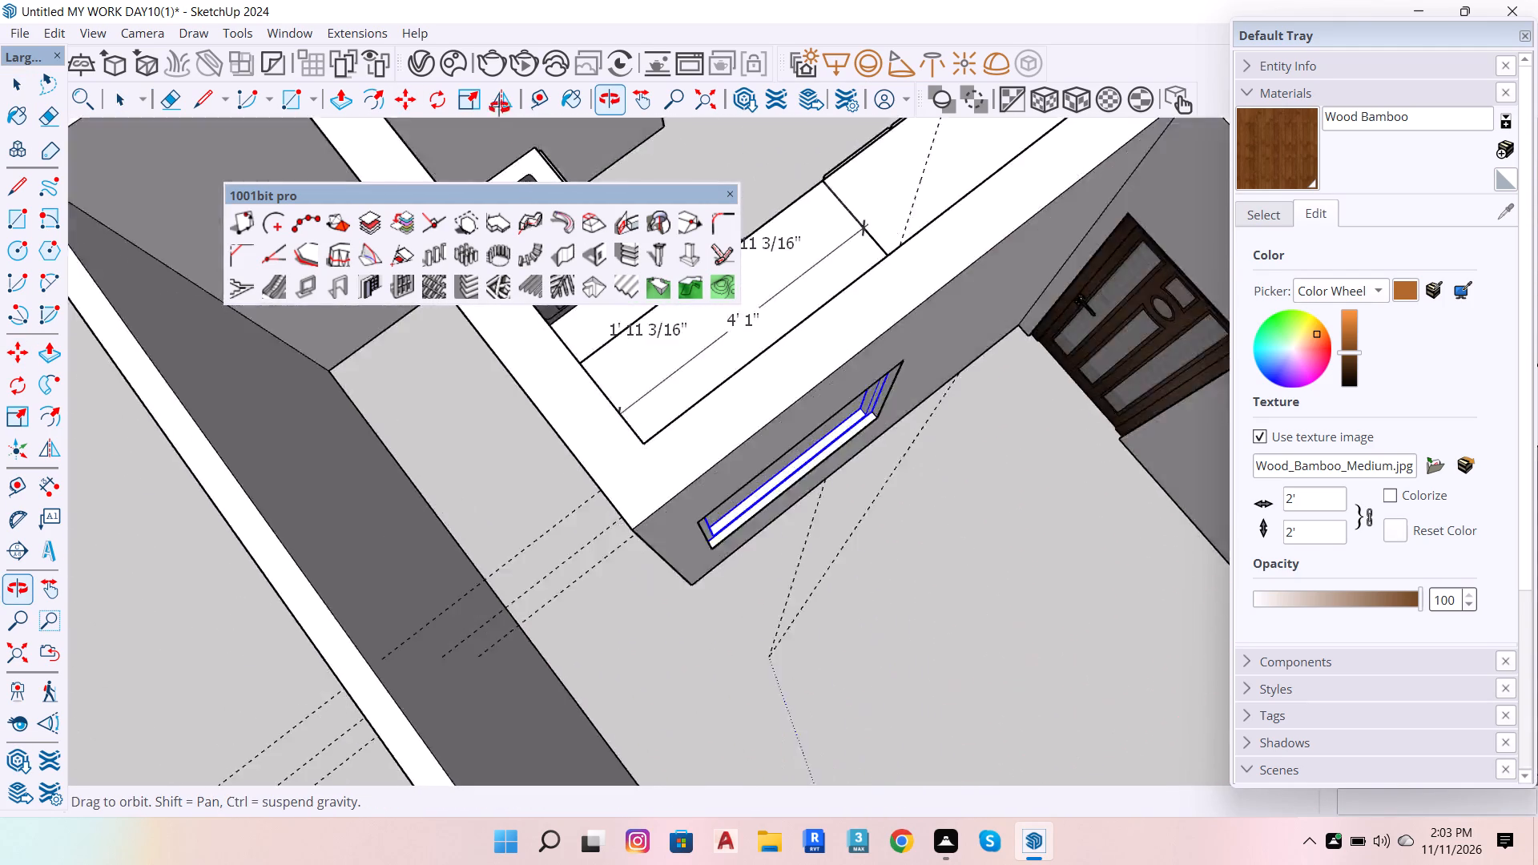
{"action": "left_click_drag", "start_coordinate": [499, 107], "coordinate": [484, 56]}
{"action": "left_click_drag", "start_coordinate": [783, 406], "coordinate": [657, 184]}
{"action": "scroll", "coordinate": [773, 370], "scroll_direction": "up", "scroll_amount": 7}
{"action": "key", "text": "n"}
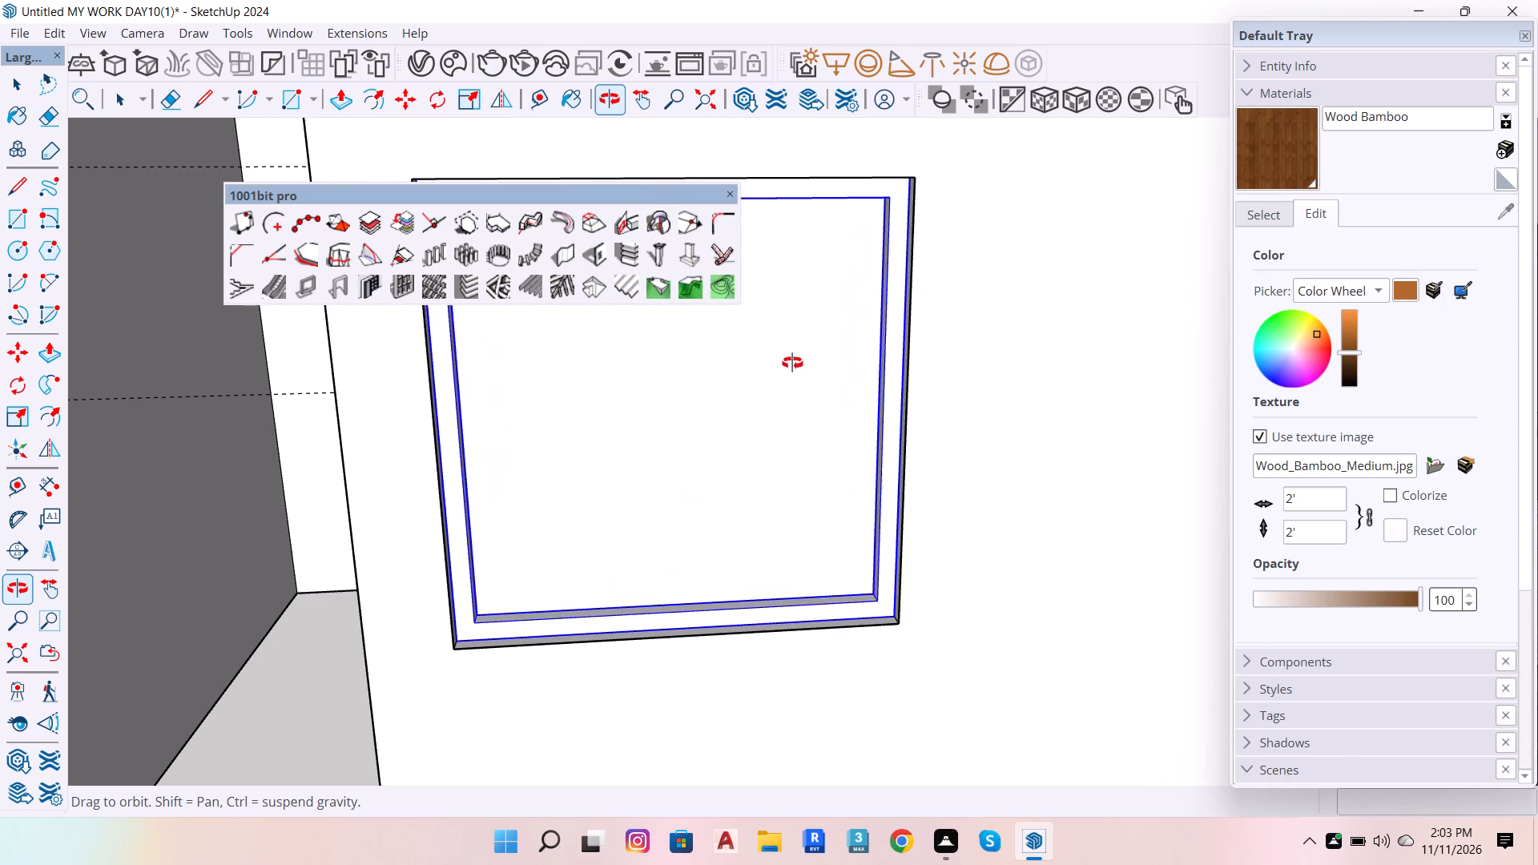
{"action": "key", "text": "space"}
{"action": "scroll", "coordinate": [648, 569], "scroll_direction": "down", "scroll_amount": 5}
{"action": "scroll", "coordinate": [792, 562], "scroll_direction": "down", "scroll_amount": 7}
{"action": "scroll", "coordinate": [771, 642], "scroll_direction": "down", "scroll_amount": 6}
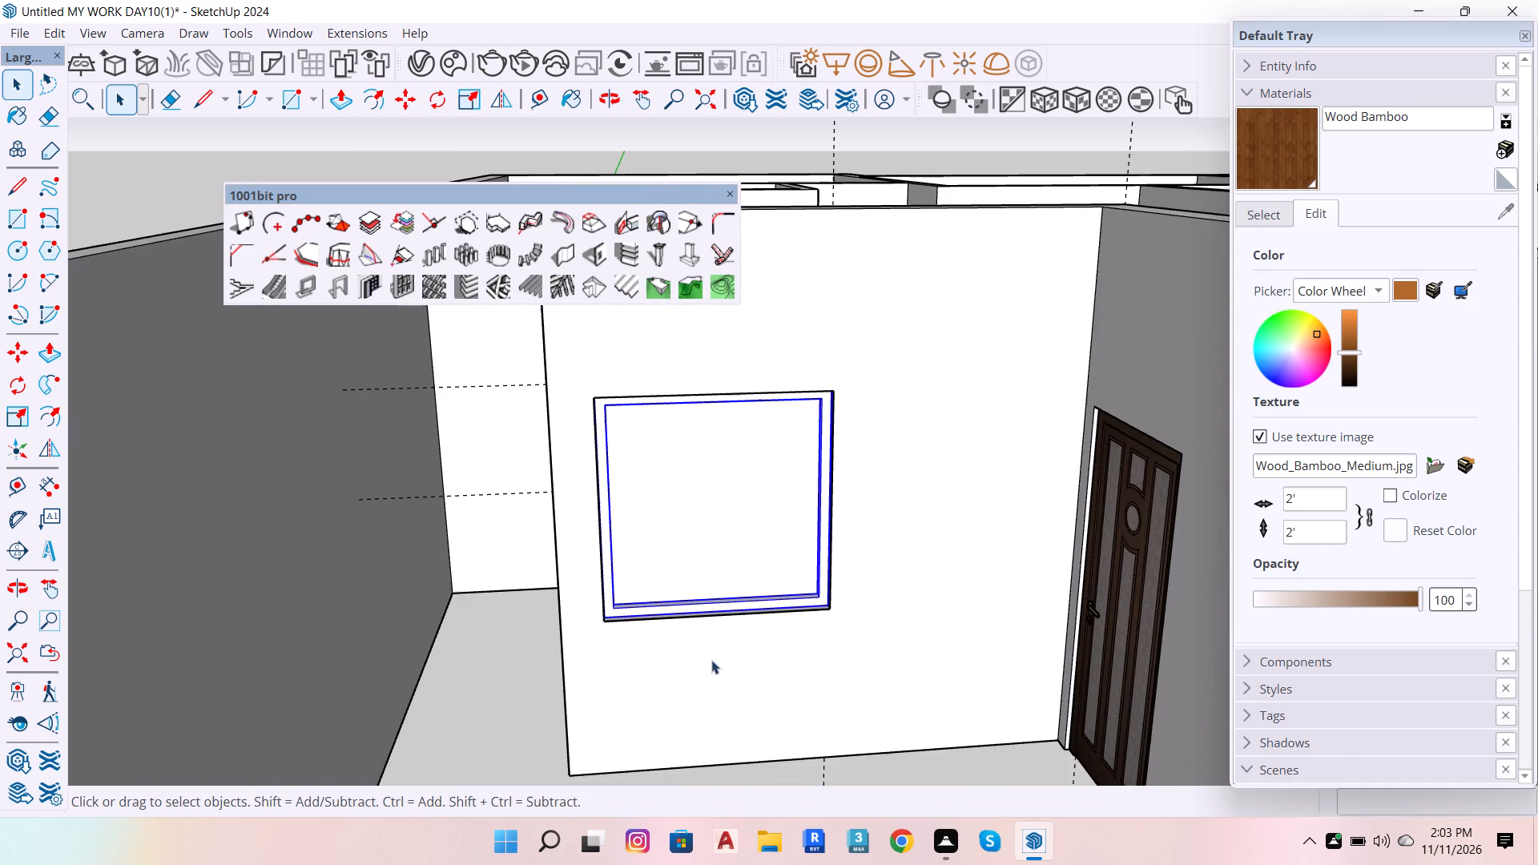
Examine the window frame and its closing face from inside the kitchen, beneath the wall cabinets.
{"action": "key", "text": "o"}
{"action": "left_click_drag", "start_coordinate": [440, 683], "coordinate": [1328, 655]}
{"action": "scroll", "coordinate": [1298, 662], "scroll_direction": "down", "scroll_amount": 12}
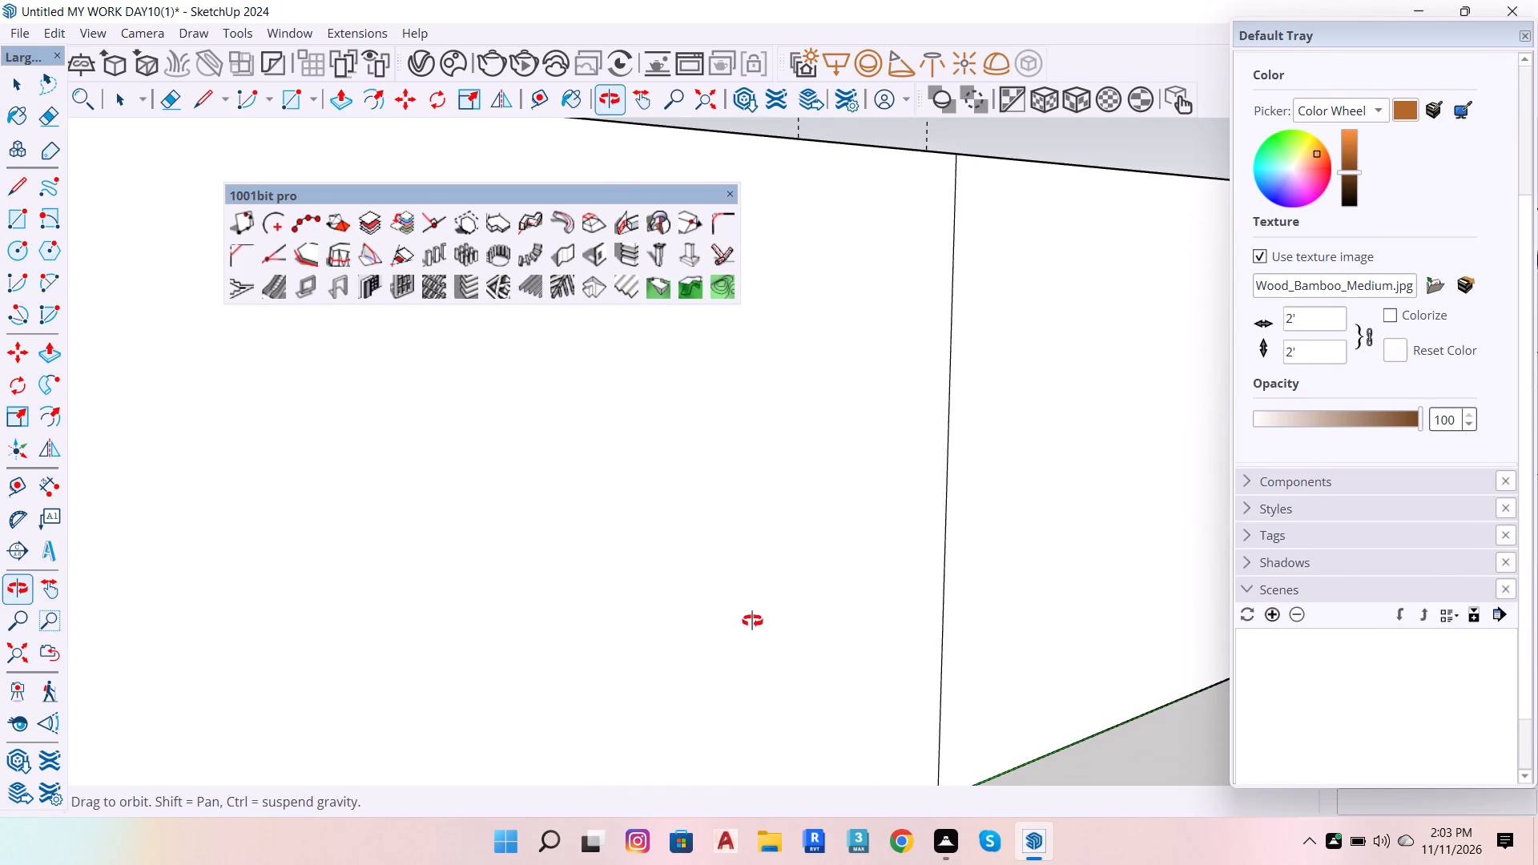
{"action": "scroll", "coordinate": [752, 621], "scroll_direction": "down", "scroll_amount": 20}
{"action": "scroll", "coordinate": [752, 621], "scroll_direction": "down", "scroll_amount": 3}
{"action": "scroll", "coordinate": [694, 312], "scroll_direction": "up", "scroll_amount": 8}
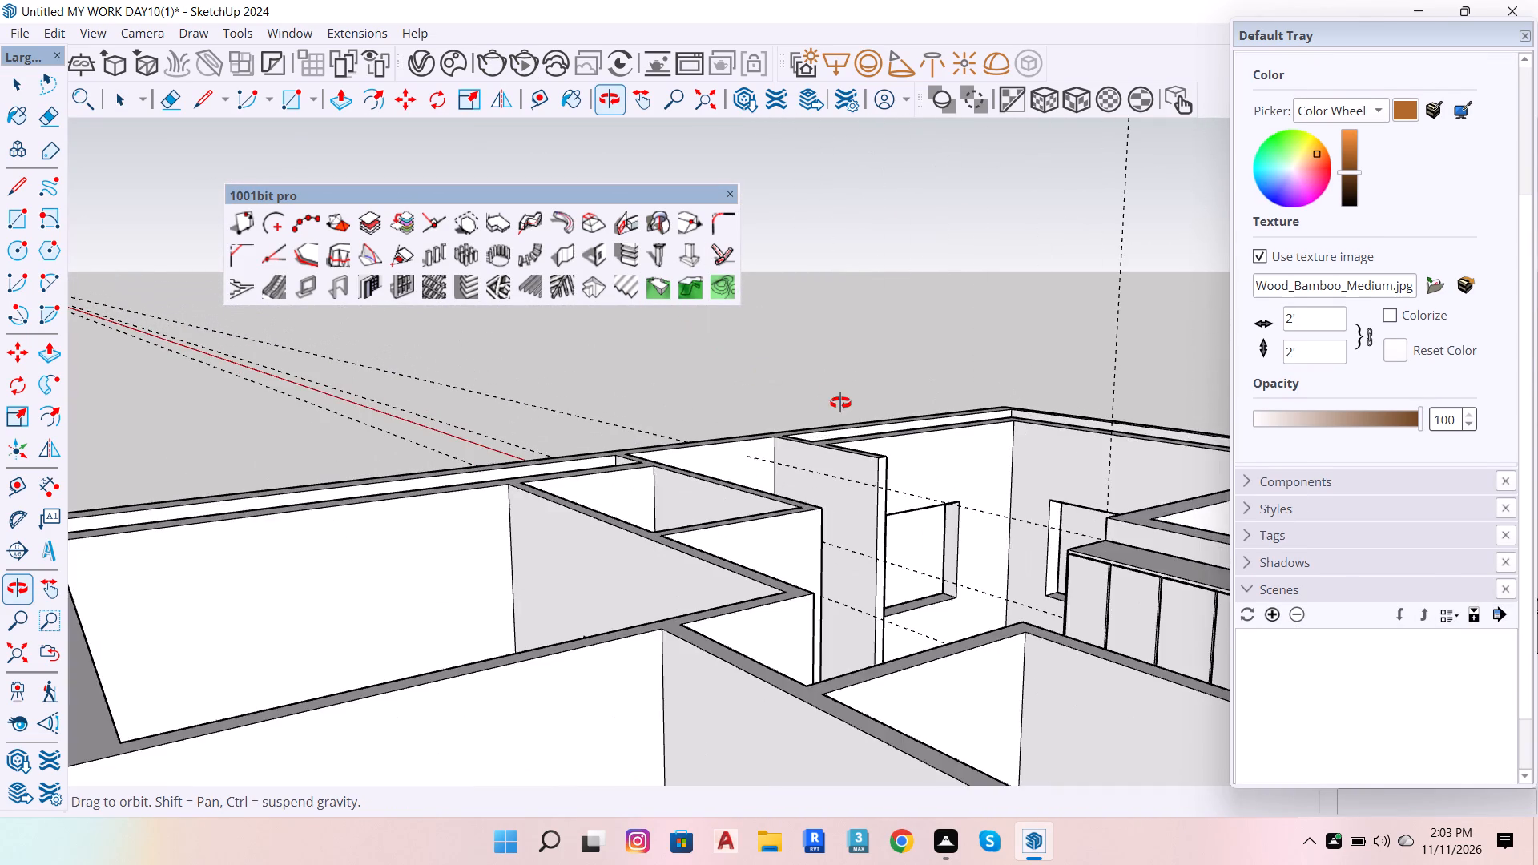
{"action": "left_click_drag", "start_coordinate": [853, 408], "coordinate": [928, 613]}
{"action": "scroll", "coordinate": [904, 497], "scroll_direction": "down", "scroll_amount": 7}
{"action": "scroll", "coordinate": [1016, 533], "scroll_direction": "up", "scroll_amount": 10}
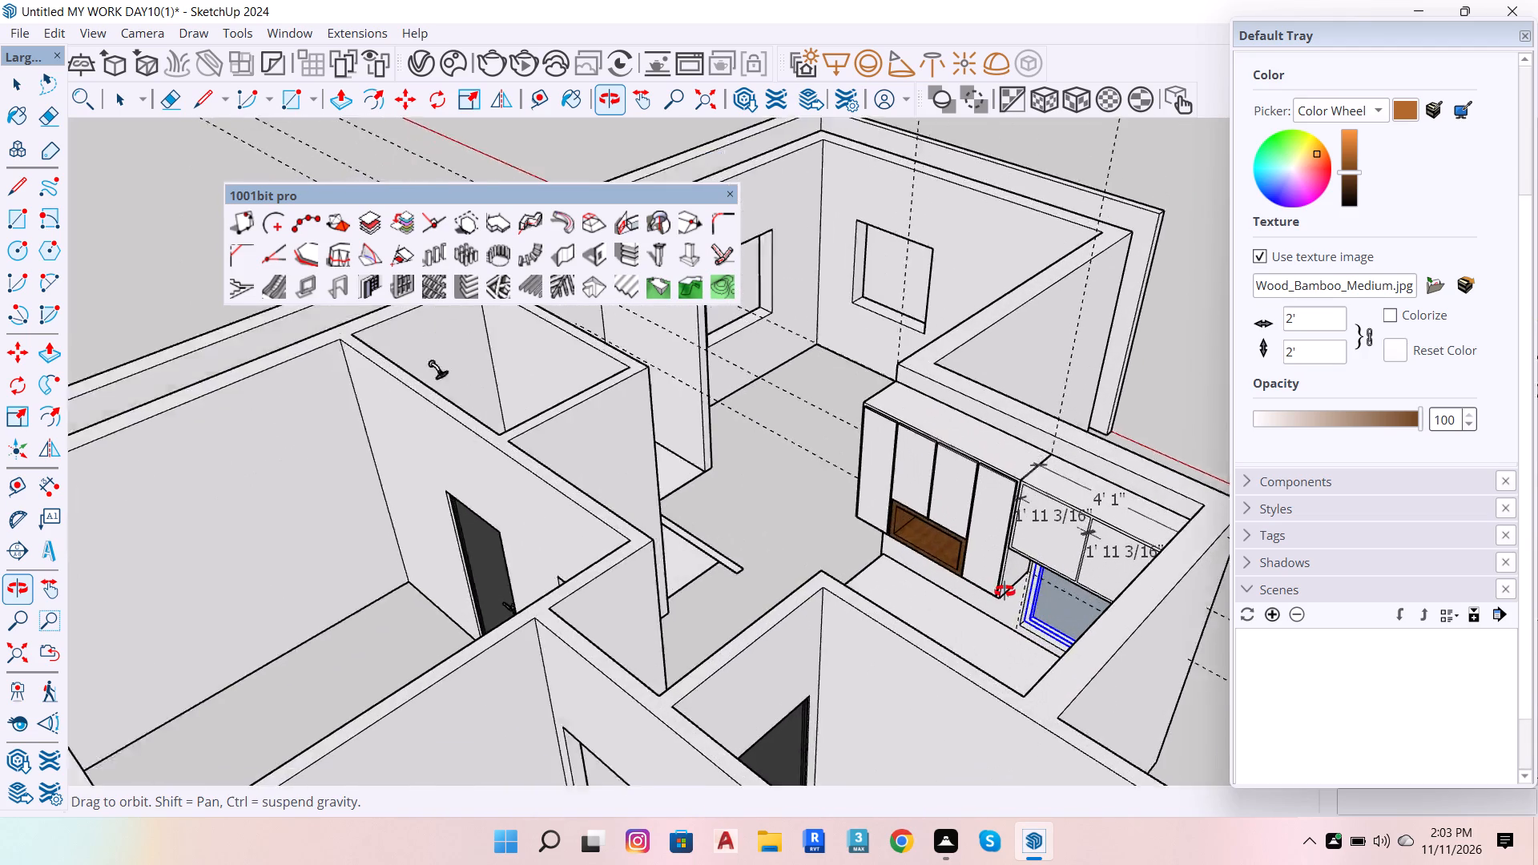
{"action": "scroll", "coordinate": [1005, 591], "scroll_direction": "up", "scroll_amount": 6}
{"action": "left_click_drag", "start_coordinate": [1045, 613], "coordinate": [1189, 568]}
{"action": "scroll", "coordinate": [1039, 694], "scroll_direction": "down", "scroll_amount": 7}
{"action": "left_click_drag", "start_coordinate": [814, 554], "coordinate": [819, 562]}
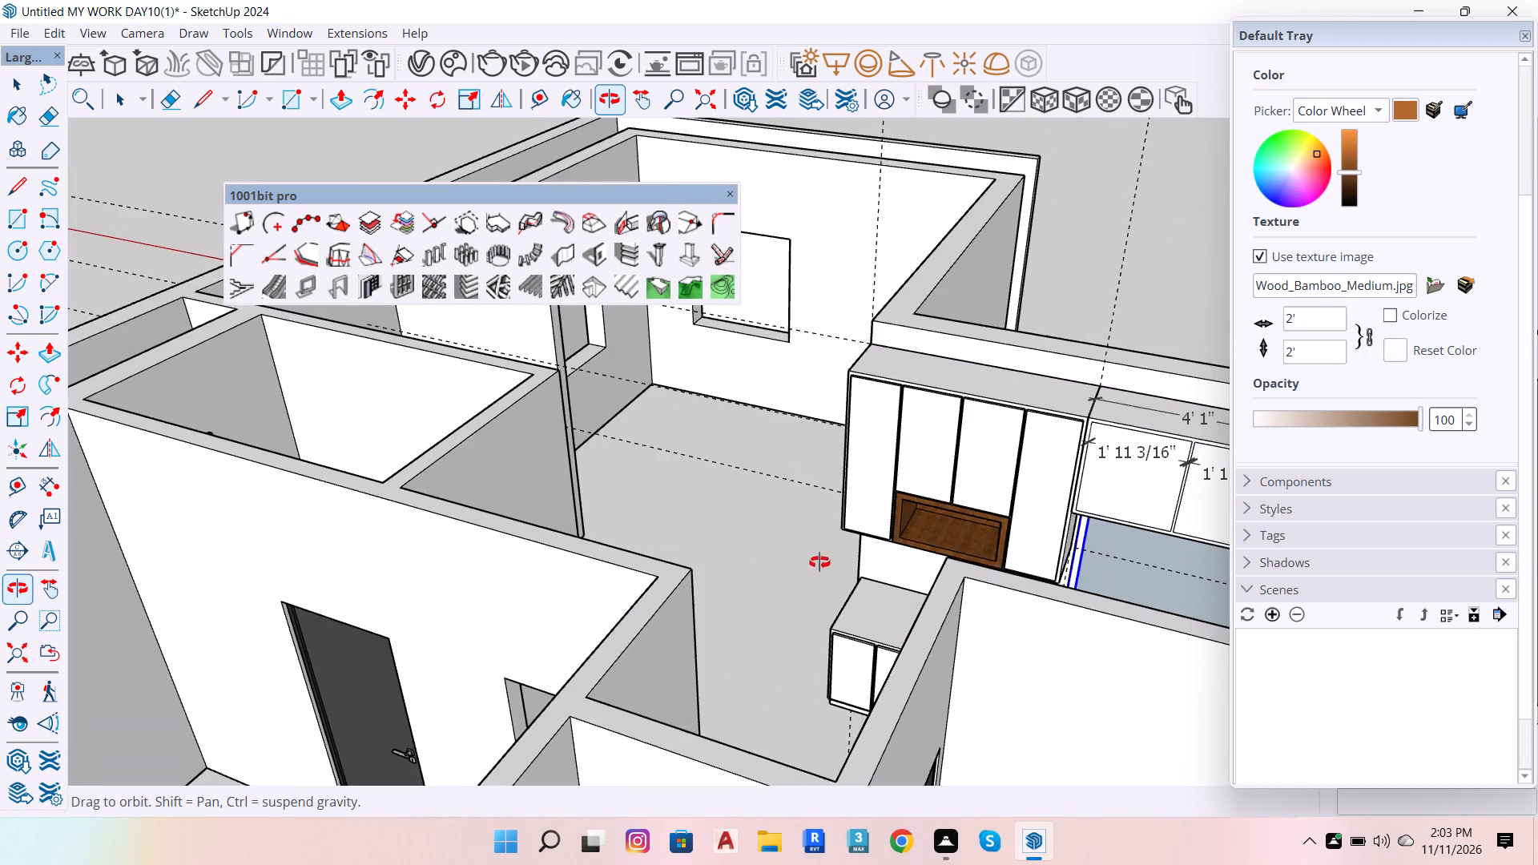
{"action": "left_click_drag", "start_coordinate": [819, 562], "coordinate": [1210, 629]}
{"action": "scroll", "coordinate": [1132, 284], "scroll_direction": "up", "scroll_amount": 15}
{"action": "scroll", "coordinate": [941, 497], "scroll_direction": "up", "scroll_amount": 6}
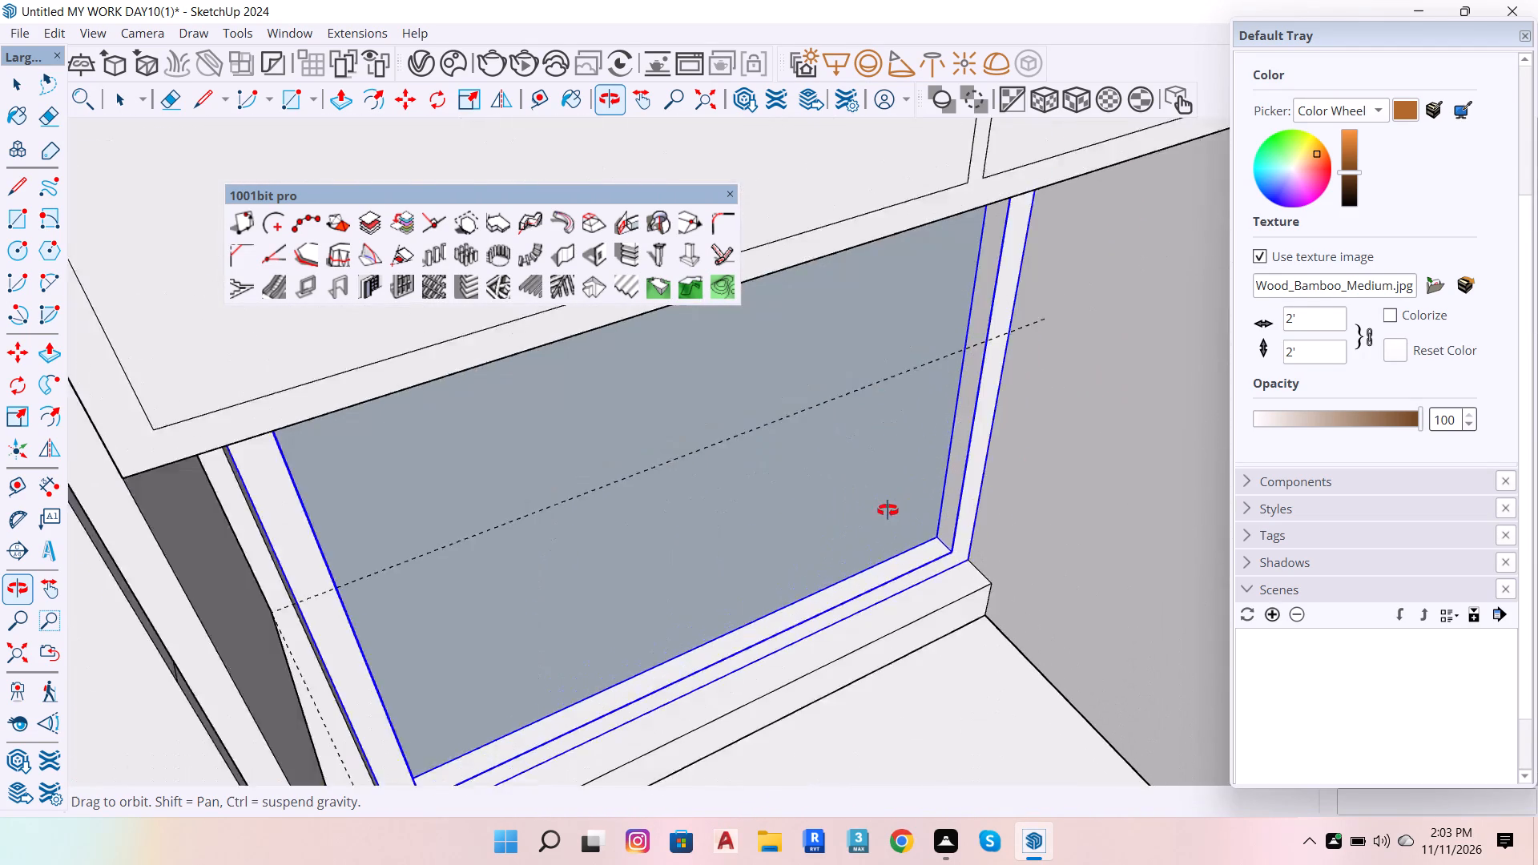
{"action": "scroll", "coordinate": [888, 510], "scroll_direction": "up", "scroll_amount": 2}
{"action": "left_click_drag", "start_coordinate": [837, 467], "coordinate": [770, 359]}
{"action": "scroll", "coordinate": [816, 444], "scroll_direction": "down", "scroll_amount": 4}
{"action": "scroll", "coordinate": [800, 340], "scroll_direction": "up", "scroll_amount": 5}
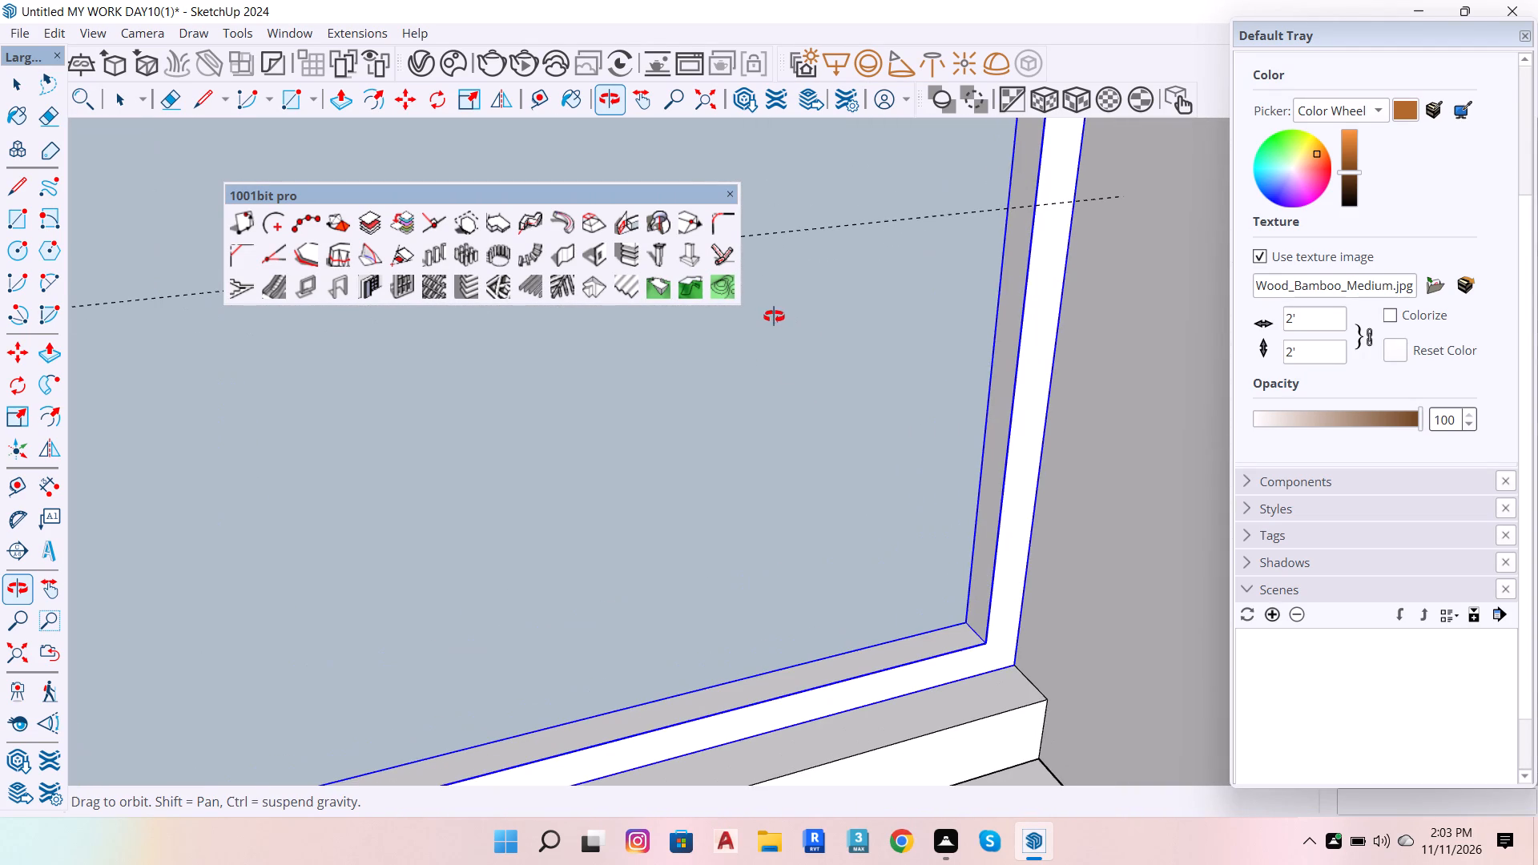
{"action": "left_click_drag", "start_coordinate": [712, 299], "coordinate": [786, 352]}
{"action": "left_click_drag", "start_coordinate": [818, 394], "coordinate": [793, 320]}
{"action": "scroll", "coordinate": [850, 481], "scroll_direction": "down", "scroll_amount": 10}
{"action": "scroll", "coordinate": [872, 556], "scroll_direction": "down", "scroll_amount": 6}
{"action": "scroll", "coordinate": [644, 513], "scroll_direction": "down", "scroll_amount": 5}
Delete the spare two-pane window standing in front of the house walls.
{"action": "key", "text": "space"}
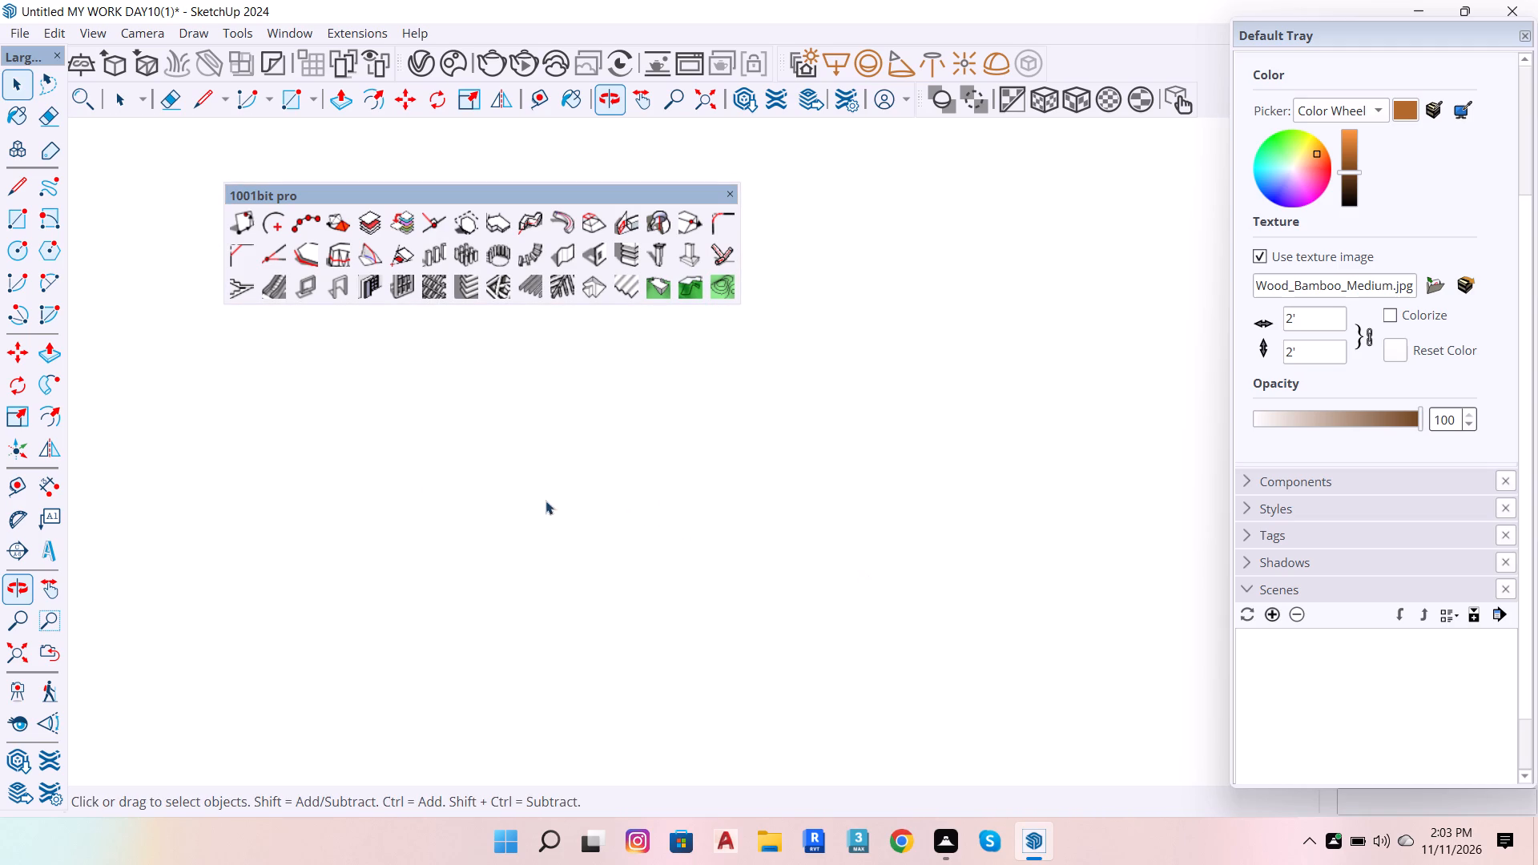
{"action": "left_click", "coordinate": [14, 646]}
{"action": "scroll", "coordinate": [666, 722], "scroll_direction": "down", "scroll_amount": 6}
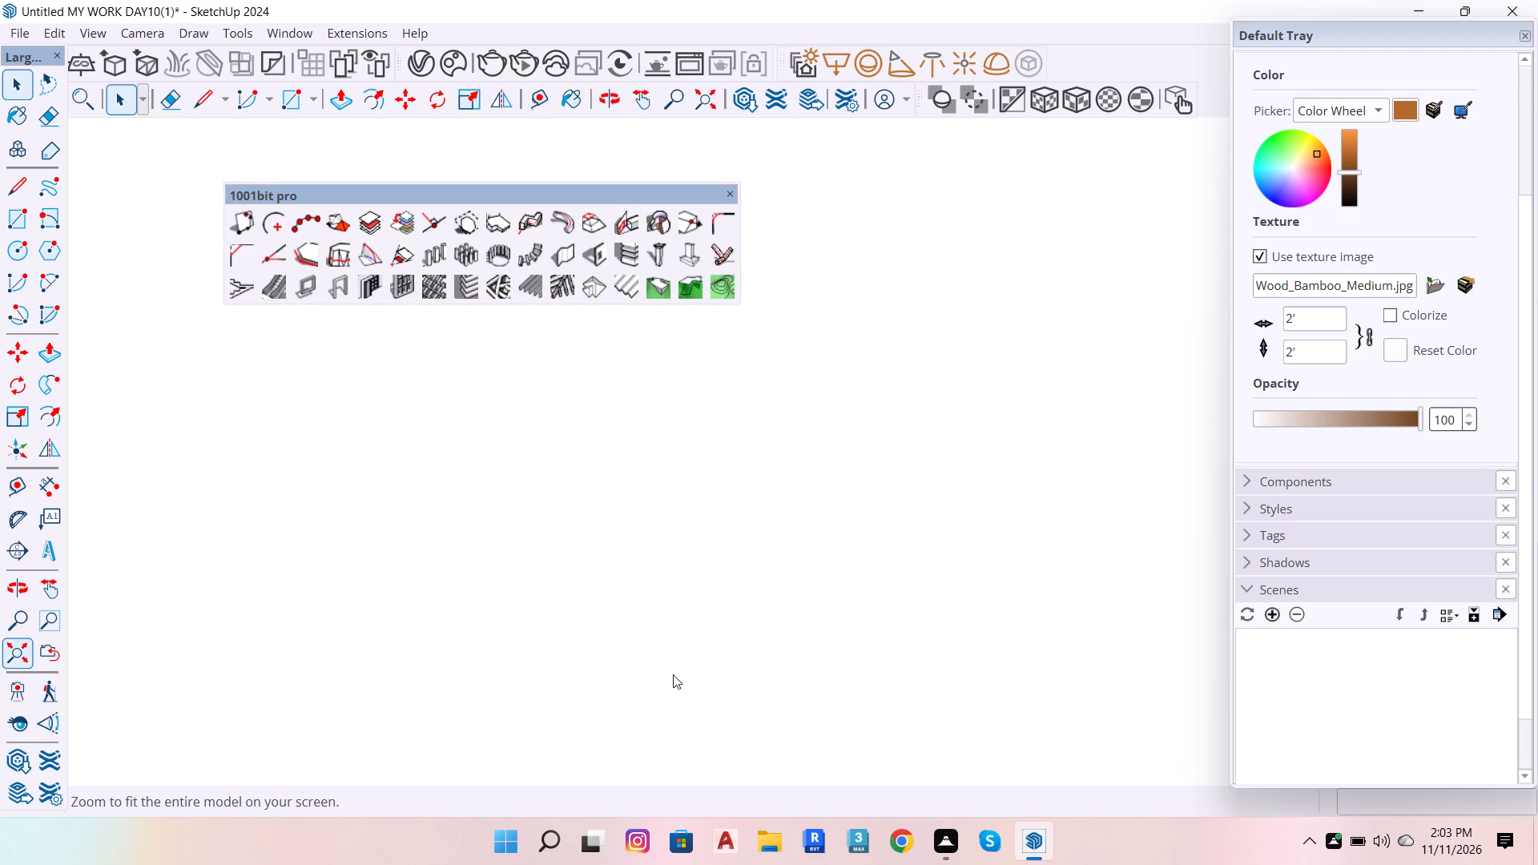
{"action": "scroll", "coordinate": [842, 550], "scroll_direction": "down", "scroll_amount": 11}
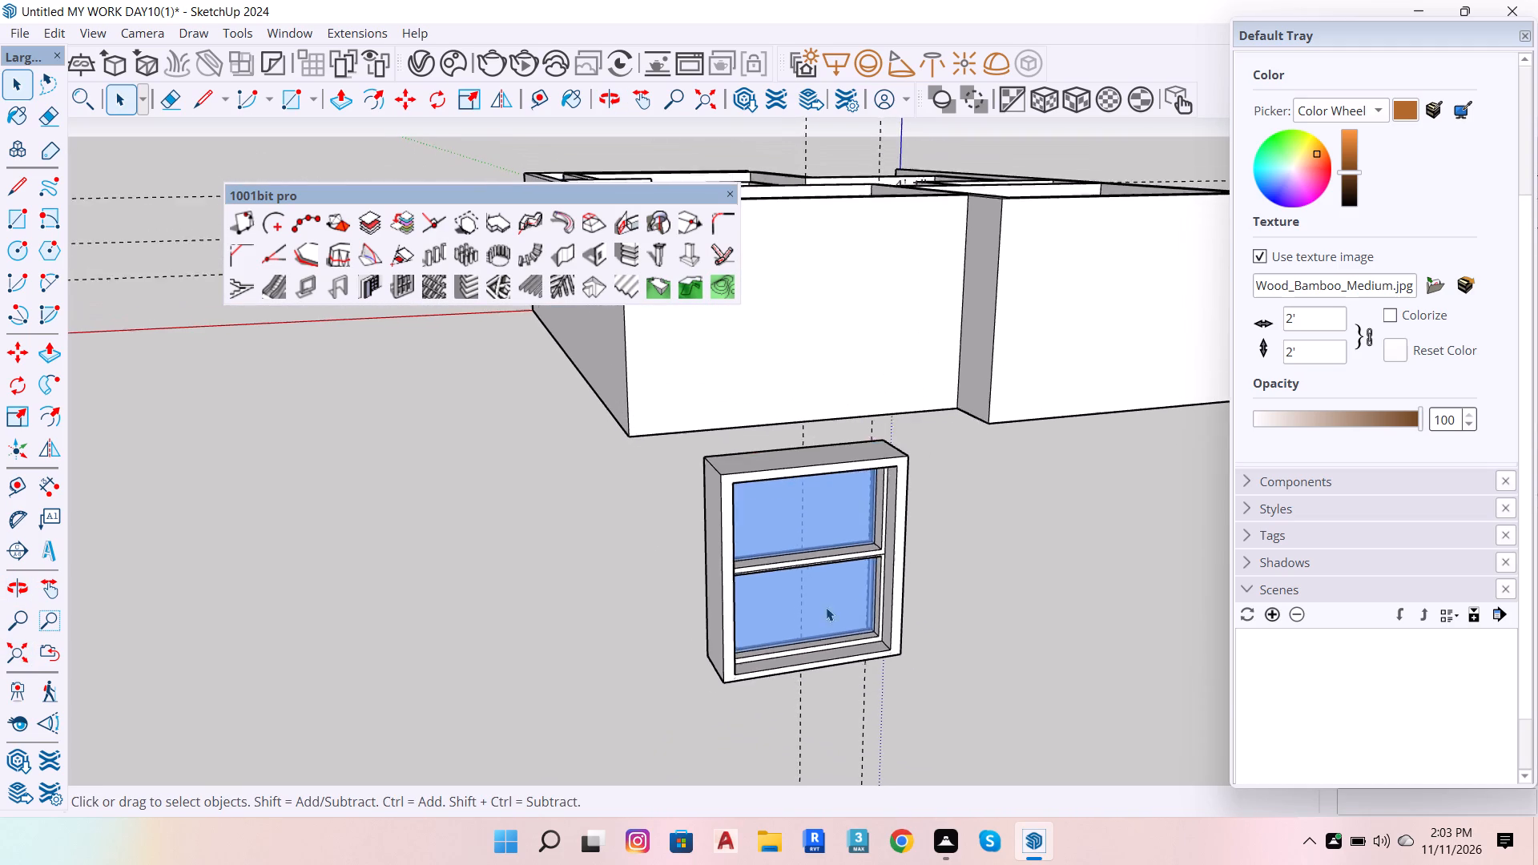
{"action": "left_click", "coordinate": [860, 557]}
{"action": "scroll", "coordinate": [900, 645], "scroll_direction": "down", "scroll_amount": 5}
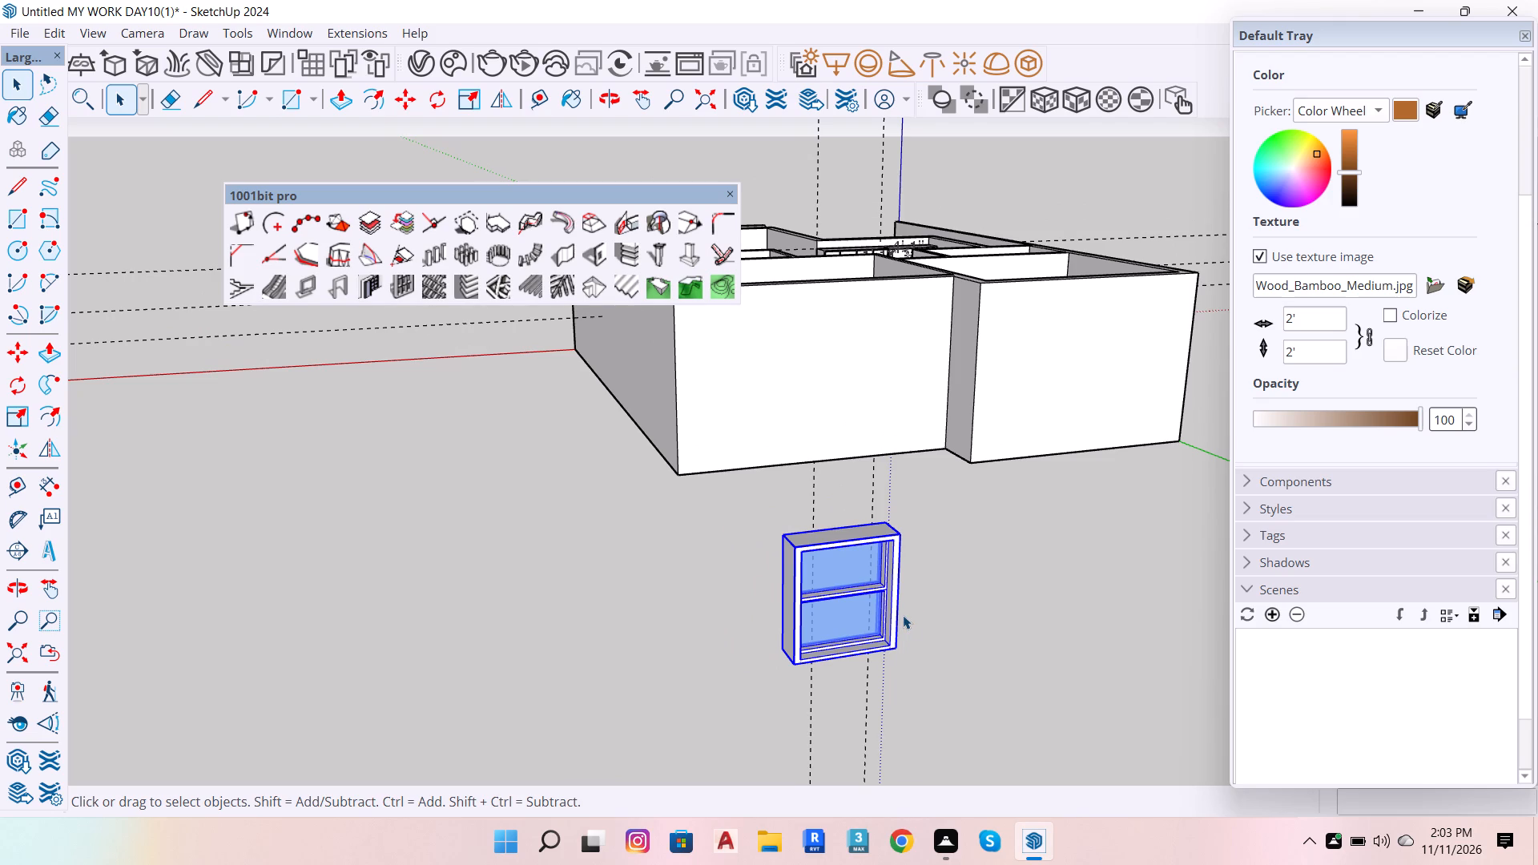
{"action": "key", "text": "shift+Delete"}
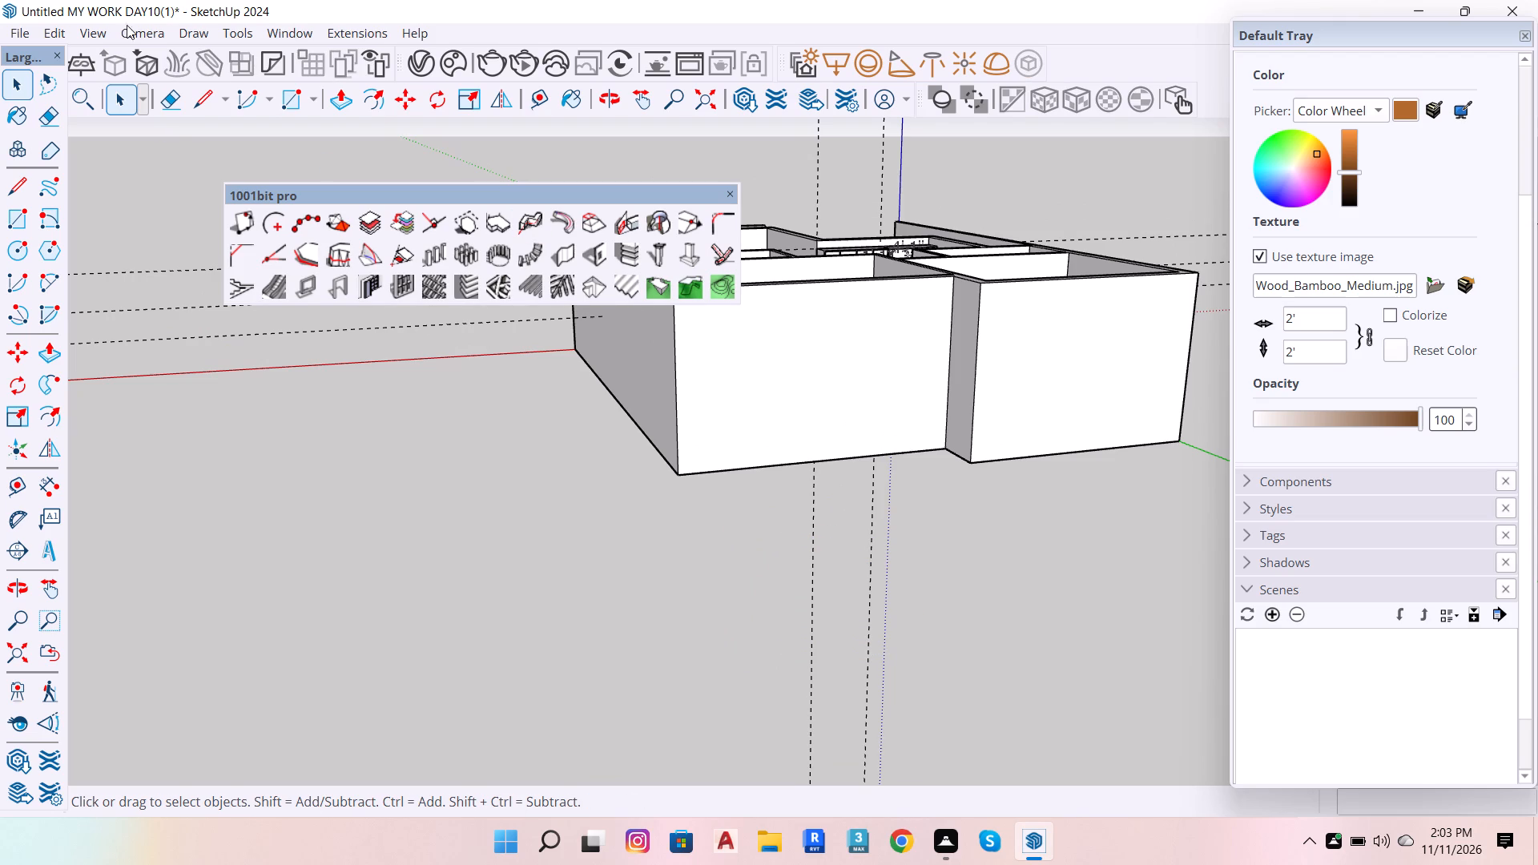
Purge the unused items from the entire model using the model statistics.
{"action": "left_click", "coordinate": [280, 34]}
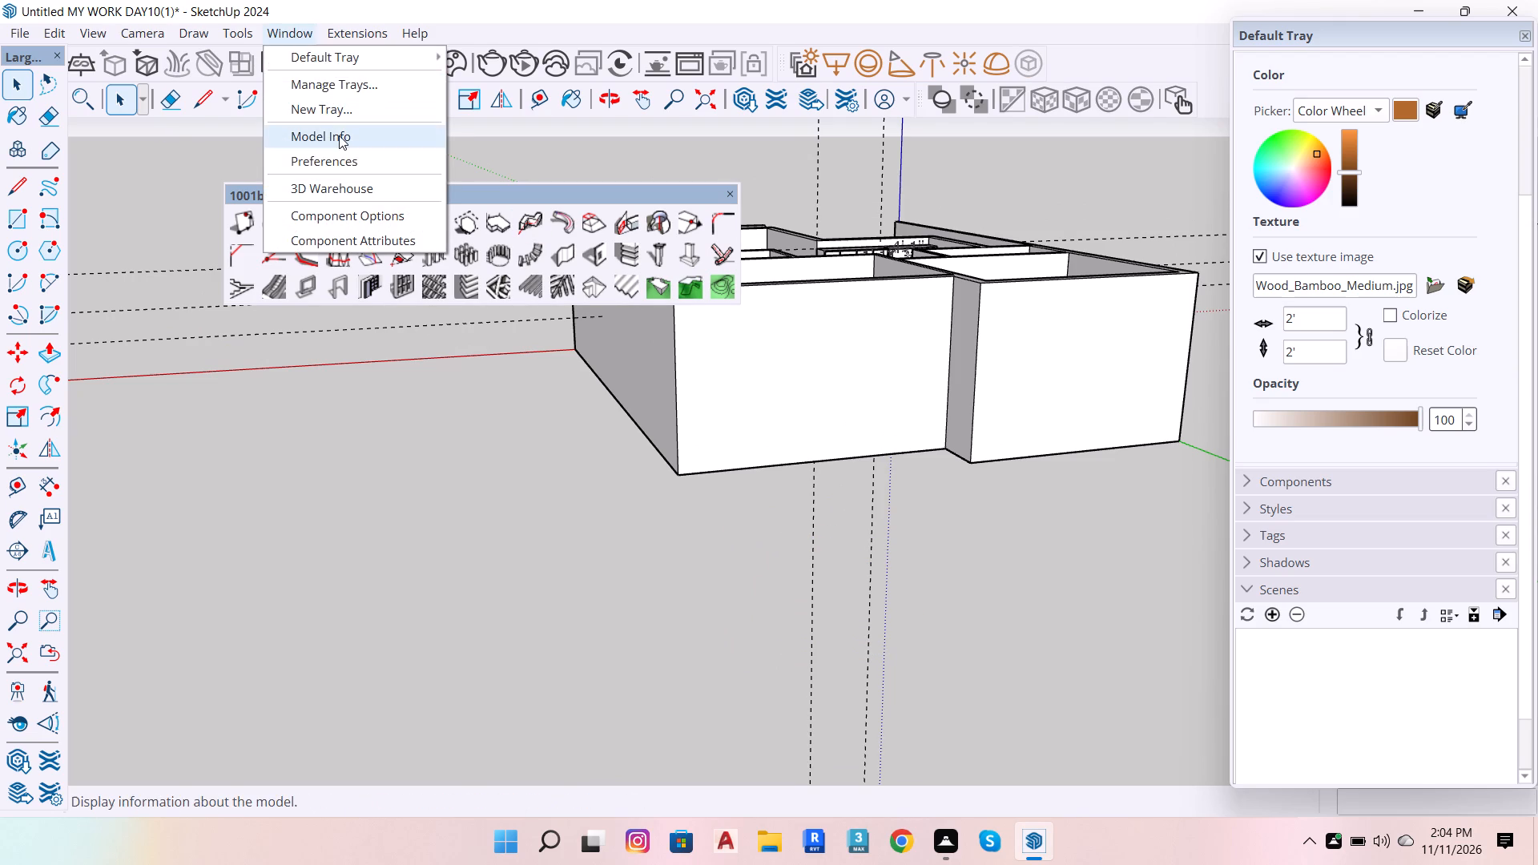
{"action": "left_click", "coordinate": [339, 135]}
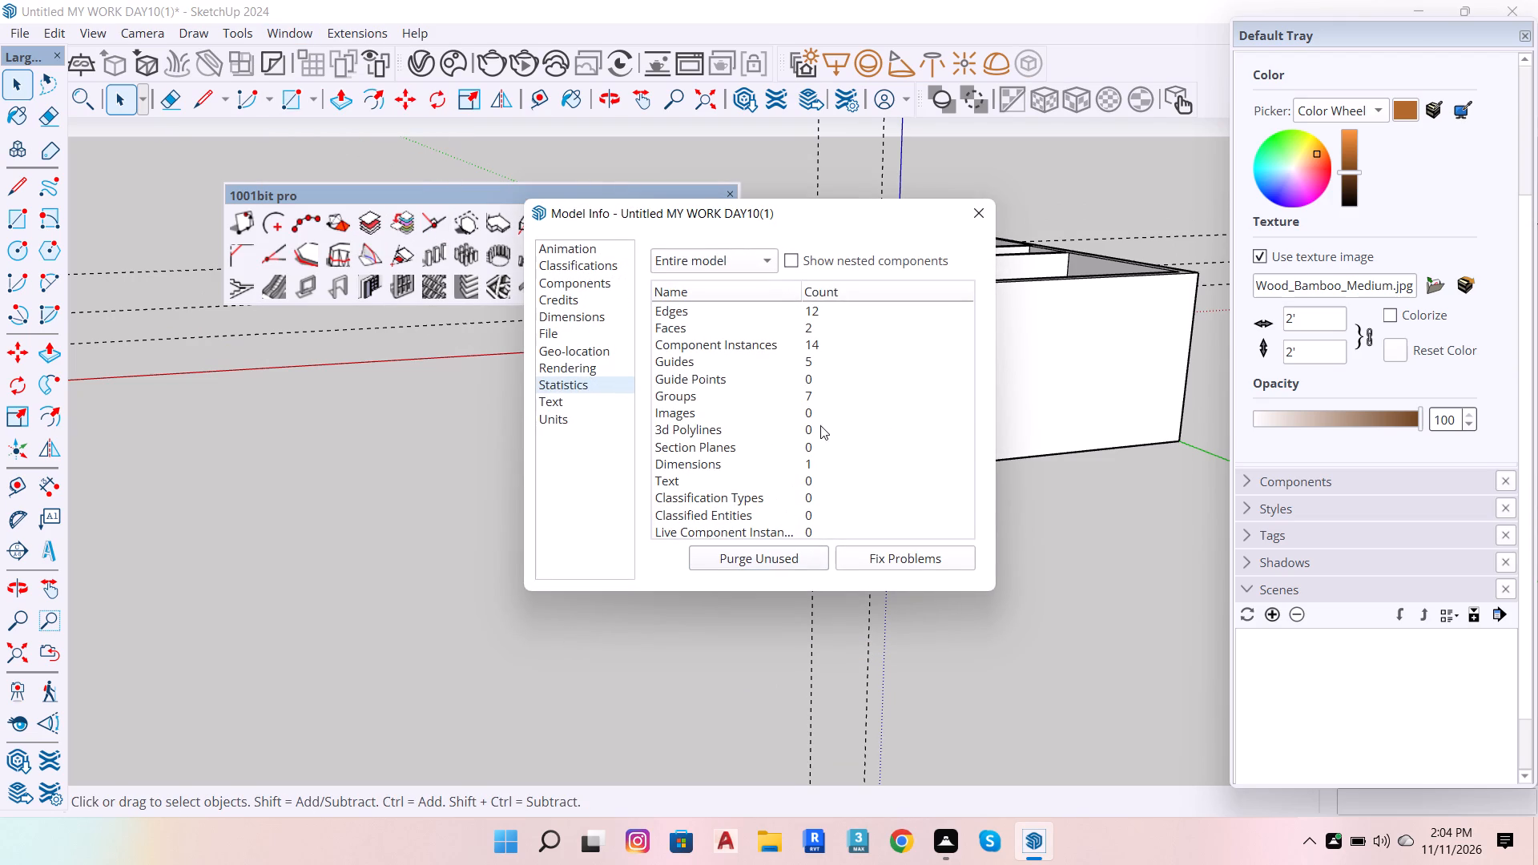
{"action": "scroll", "coordinate": [820, 424], "scroll_direction": "up", "scroll_amount": 7}
{"action": "left_click", "coordinate": [778, 560]}
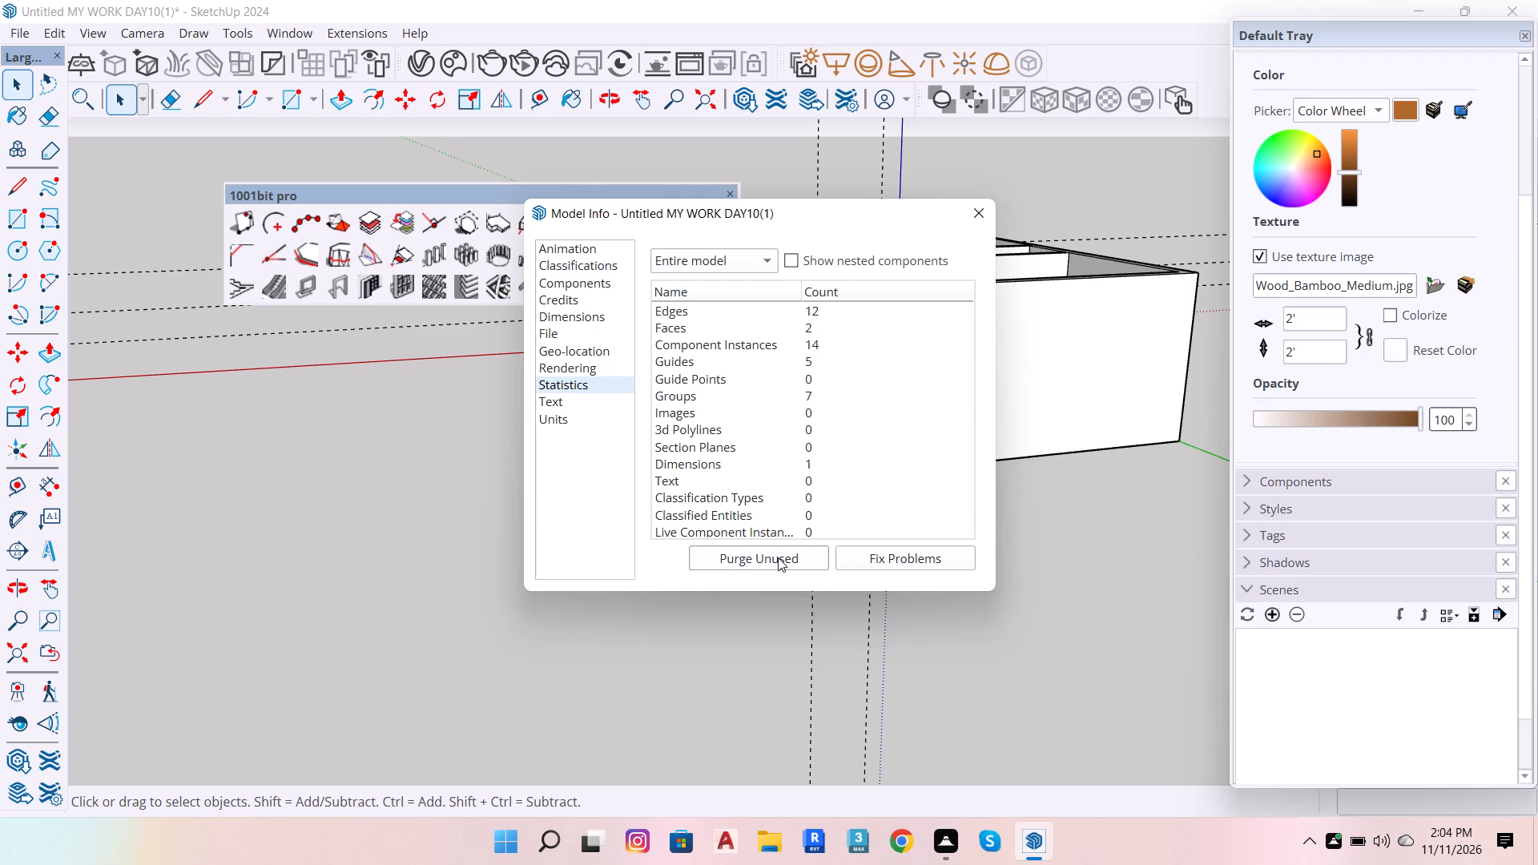
{"action": "double_click", "coordinate": [777, 559]}
{"action": "scroll", "coordinate": [830, 389], "scroll_direction": "up", "scroll_amount": 5}
{"action": "left_click", "coordinate": [976, 213]}
Close the floating 1001bit pro tool set.
{"action": "scroll", "coordinate": [787, 441], "scroll_direction": "down", "scroll_amount": 6}
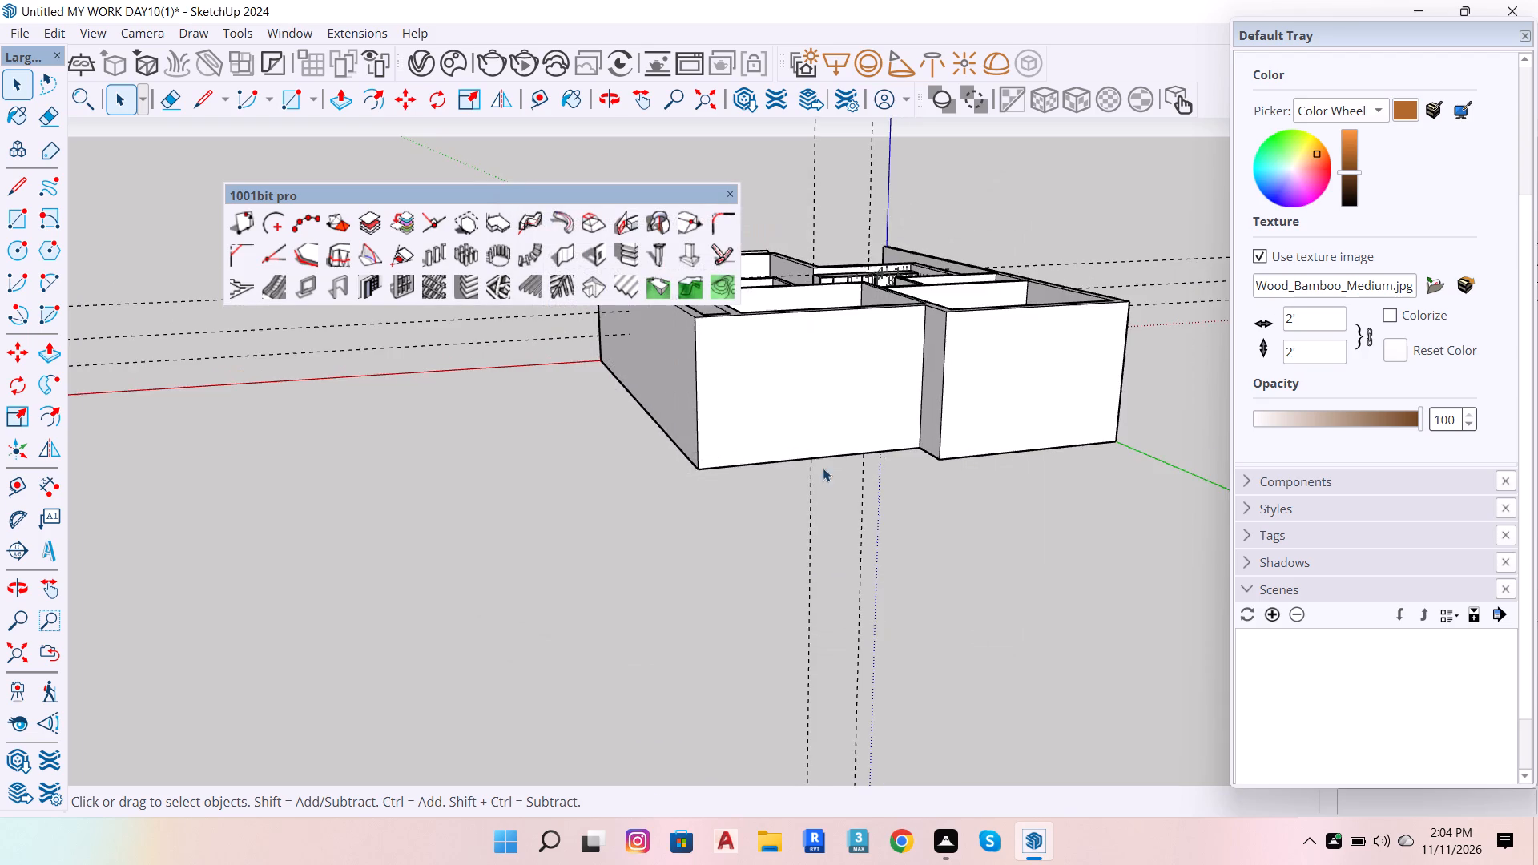
{"action": "scroll", "coordinate": [904, 385], "scroll_direction": "down", "scroll_amount": 5}
{"action": "scroll", "coordinate": [944, 239], "scroll_direction": "up", "scroll_amount": 11}
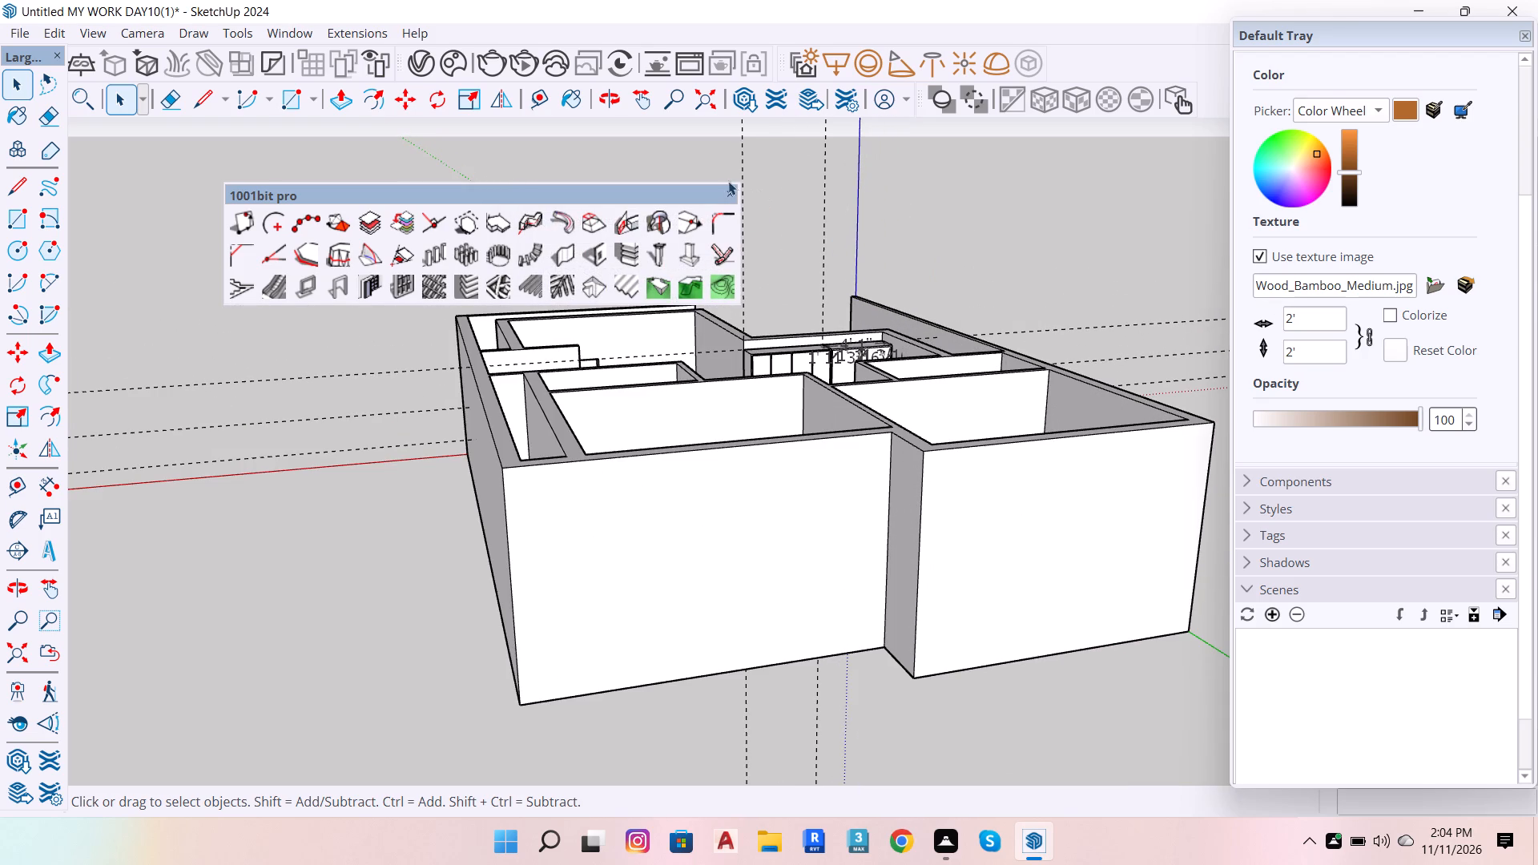
{"action": "left_click", "coordinate": [733, 191]}
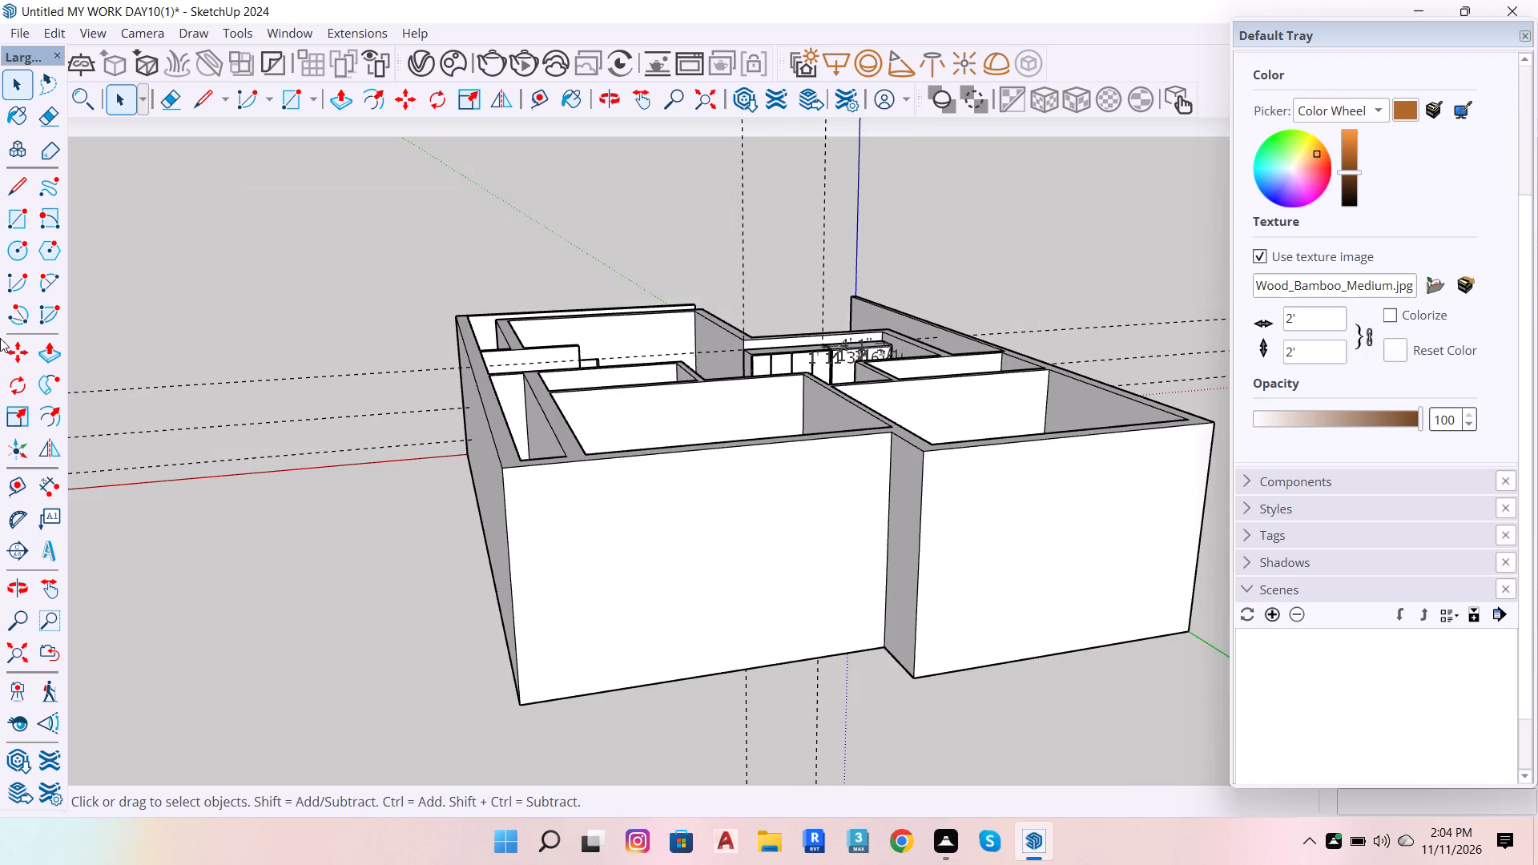
Draw a ground rectangle about 4' 9" by 6' 5" from the kitchen wall's outer bottom corner, beneath the window.
{"action": "left_click", "coordinate": [14, 591]}
{"action": "left_click_drag", "start_coordinate": [557, 254], "coordinate": [634, 534]}
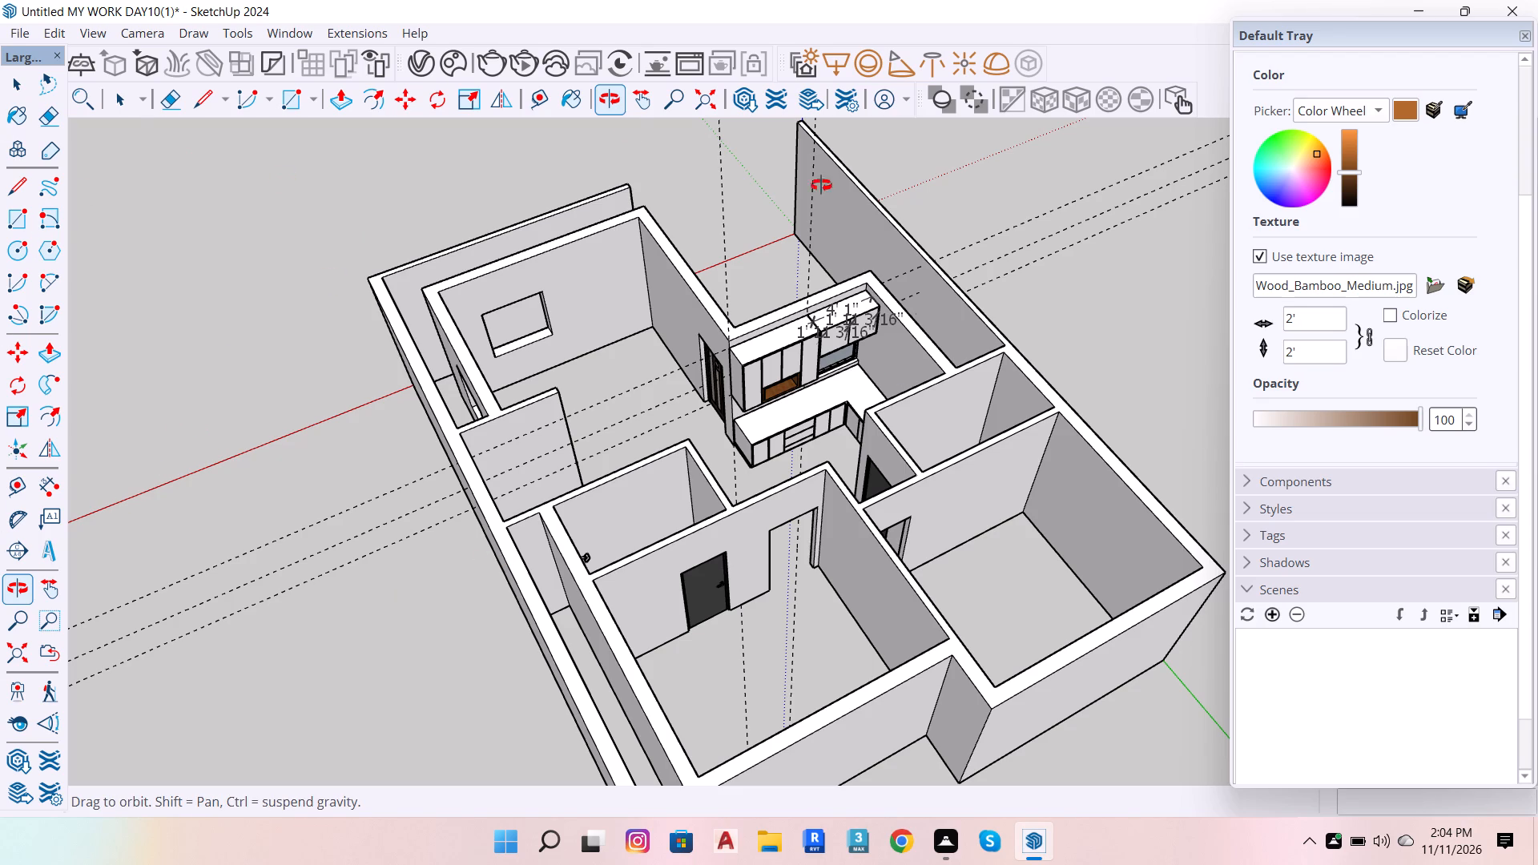
{"action": "scroll", "coordinate": [851, 303], "scroll_direction": "up", "scroll_amount": 13}
{"action": "left_click_drag", "start_coordinate": [841, 312], "coordinate": [669, 172]}
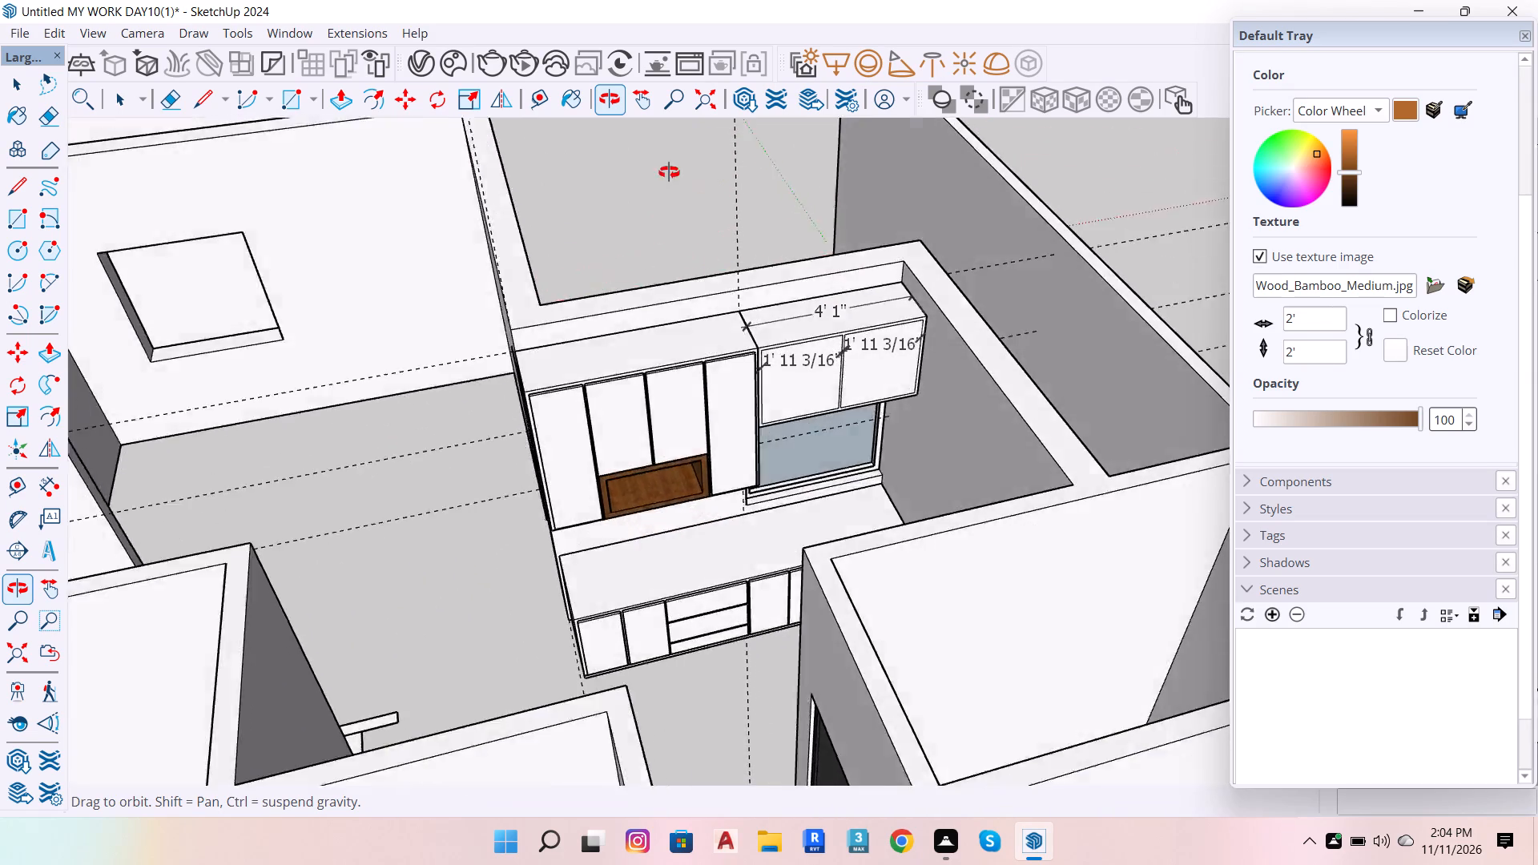
{"action": "left_click_drag", "start_coordinate": [669, 172], "coordinate": [1332, 254]}
{"action": "left_click_drag", "start_coordinate": [434, 321], "coordinate": [1113, 275]}
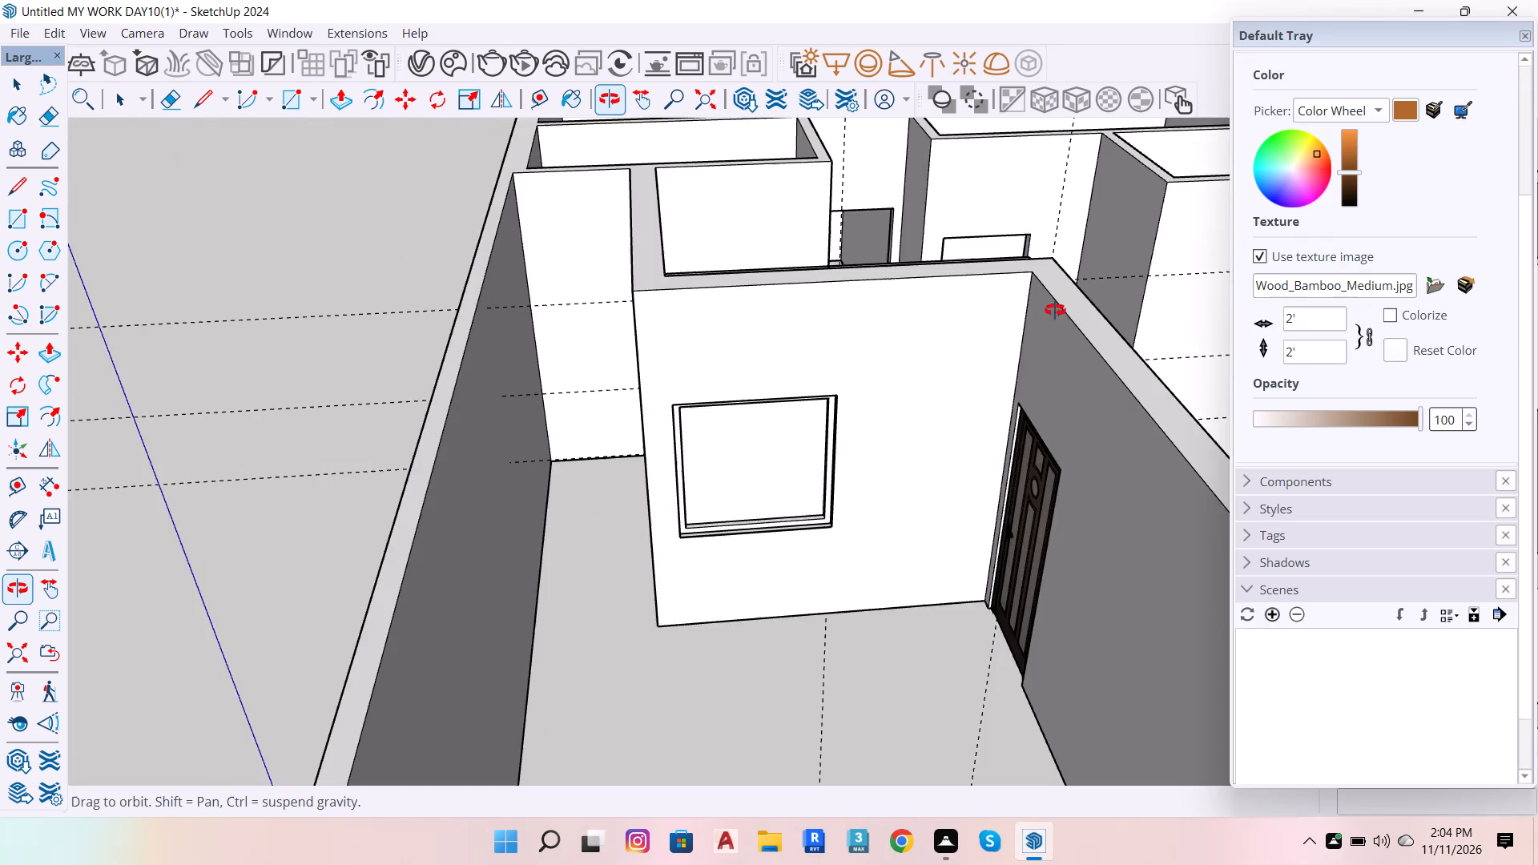
{"action": "scroll", "coordinate": [896, 563], "scroll_direction": "up", "scroll_amount": 5}
{"action": "scroll", "coordinate": [654, 315], "scroll_direction": "down", "scroll_amount": 6}
{"action": "scroll", "coordinate": [659, 634], "scroll_direction": "down", "scroll_amount": 4}
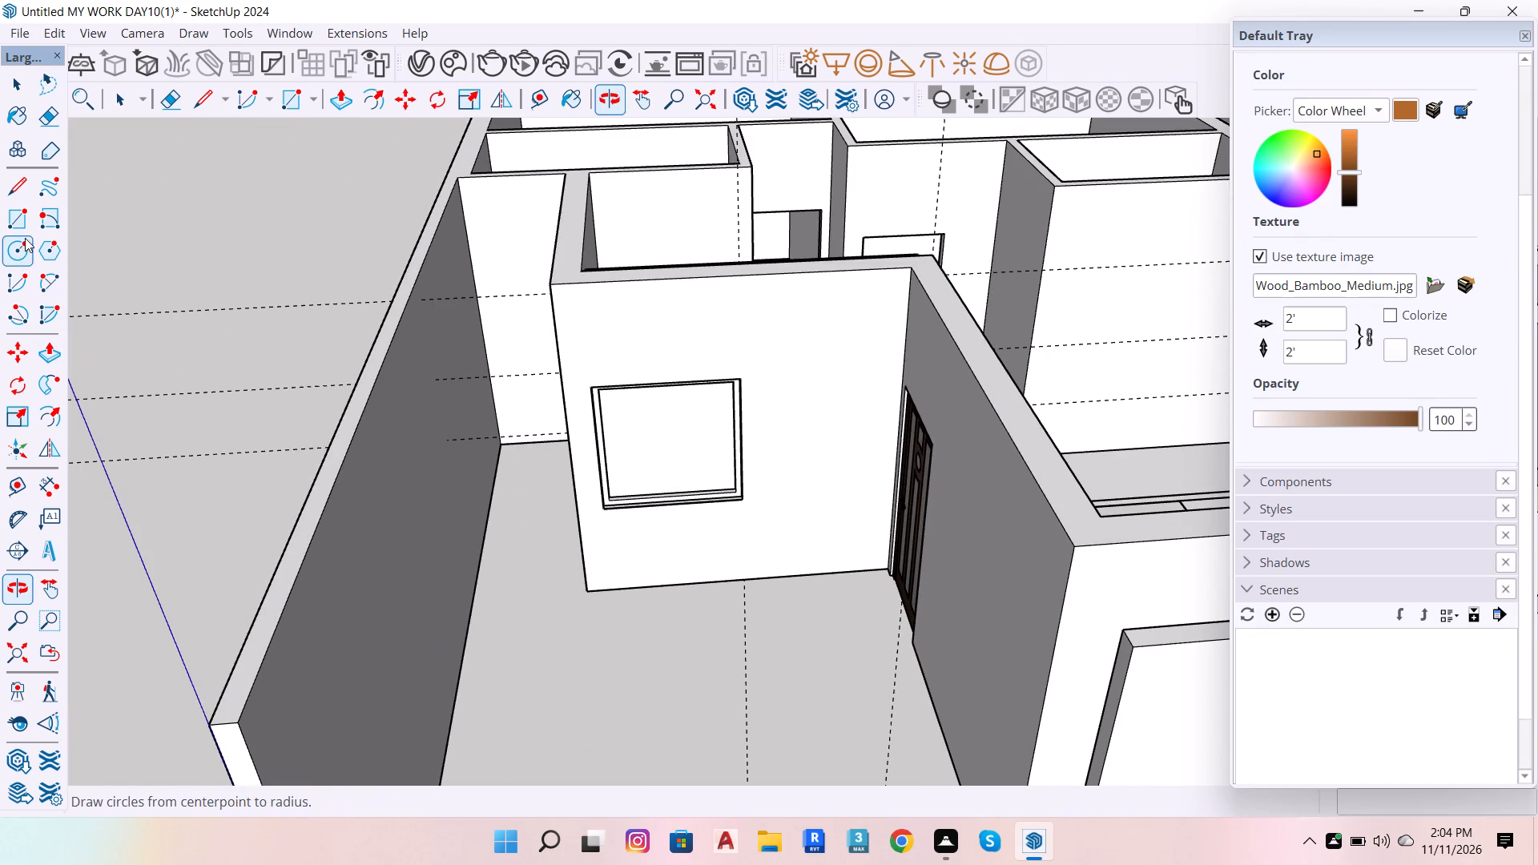
{"action": "left_click", "coordinate": [10, 217]}
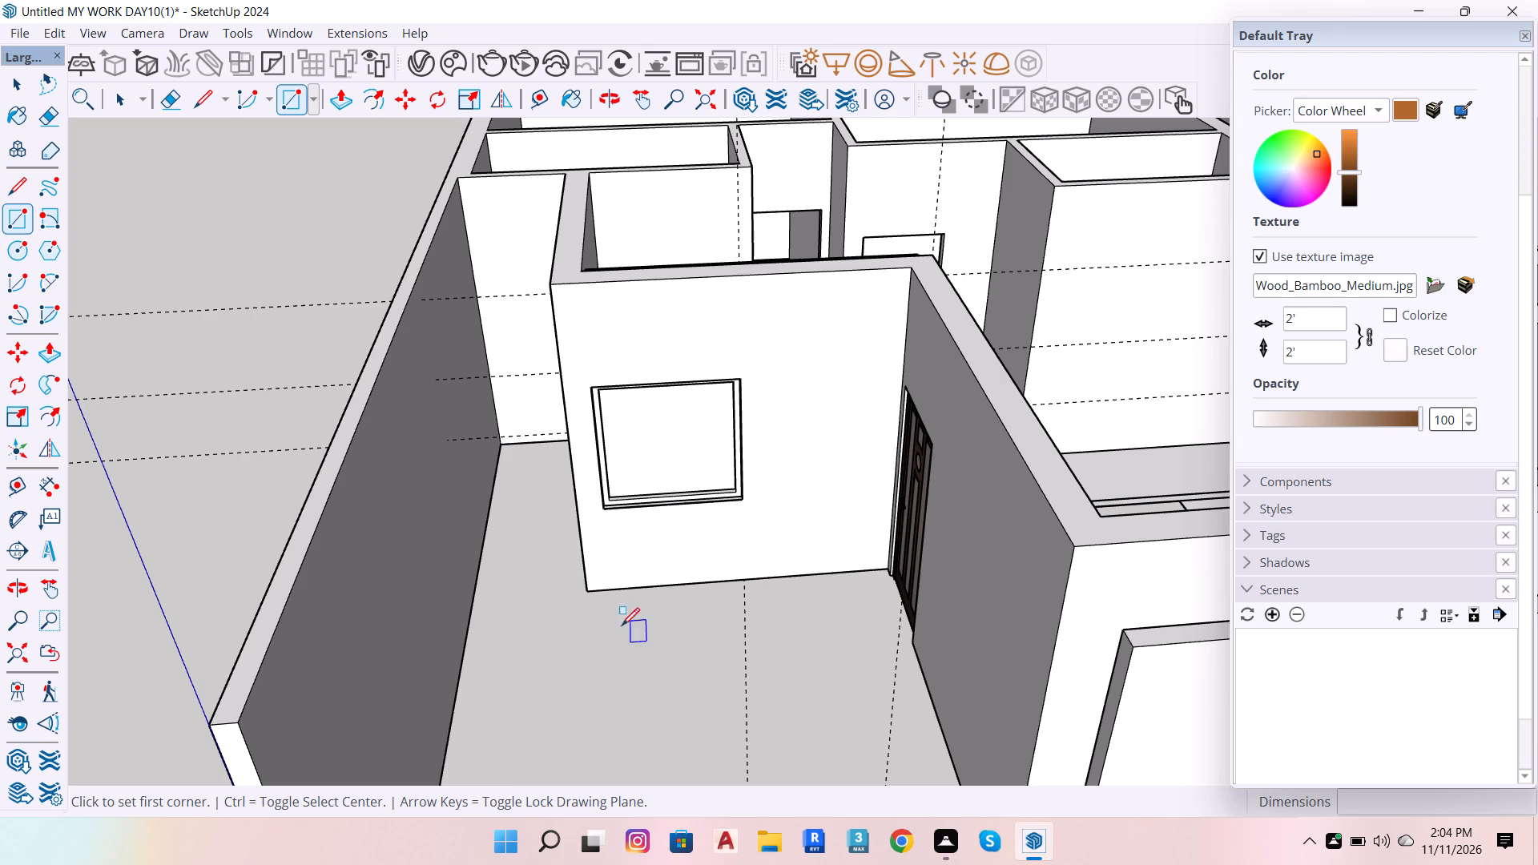
{"action": "left_click", "coordinate": [588, 593]}
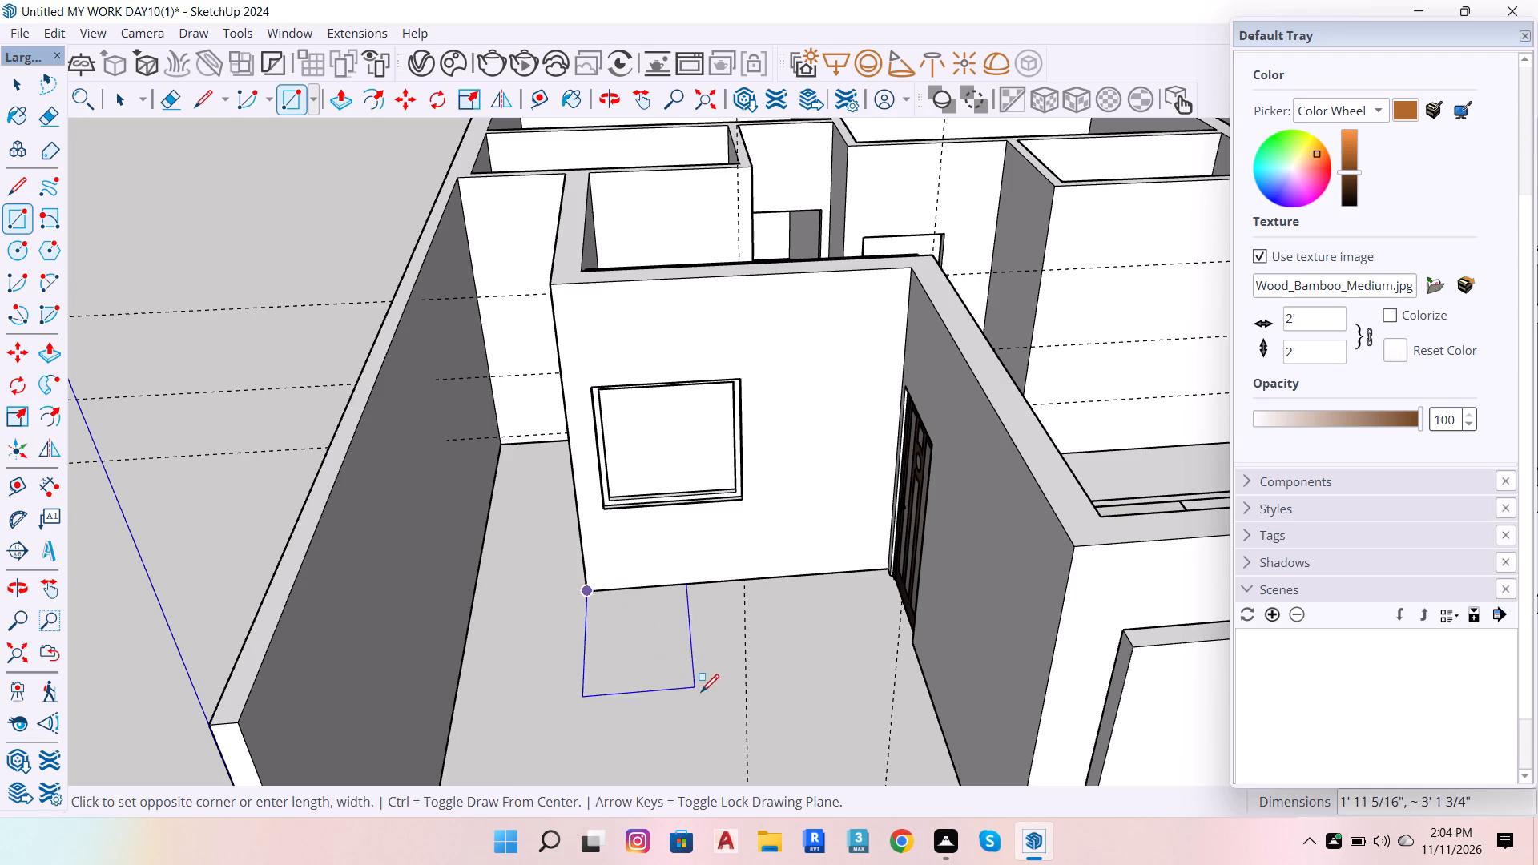
{"action": "left_click", "coordinate": [768, 741]}
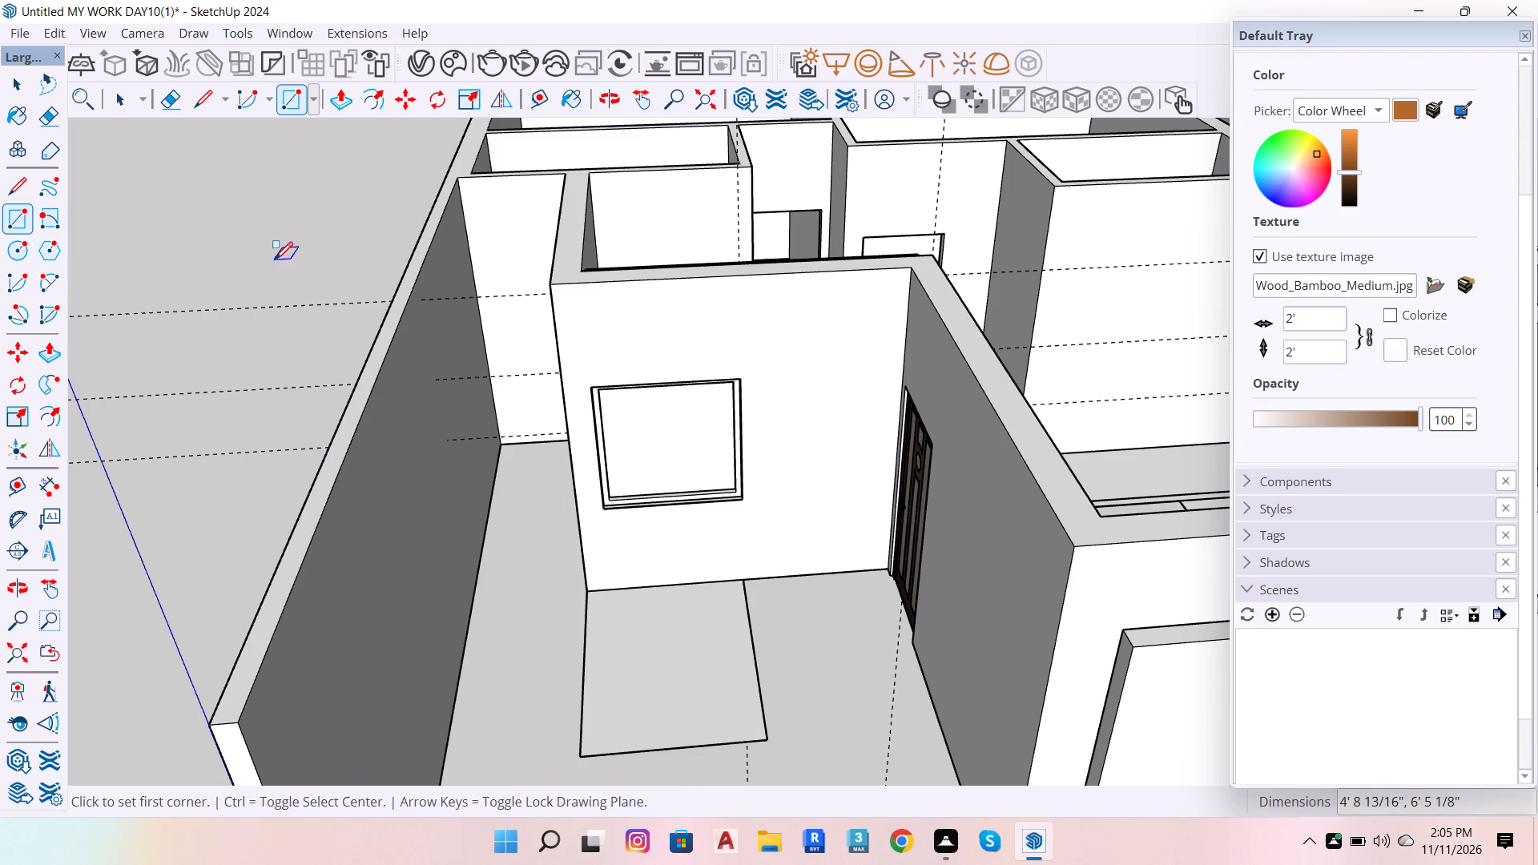
Push/Pull the ground rectangle outside the kitchen window up about 2' 6 1/2" into a block.
{"action": "left_click", "coordinate": [46, 357]}
{"action": "left_click", "coordinate": [643, 711]}
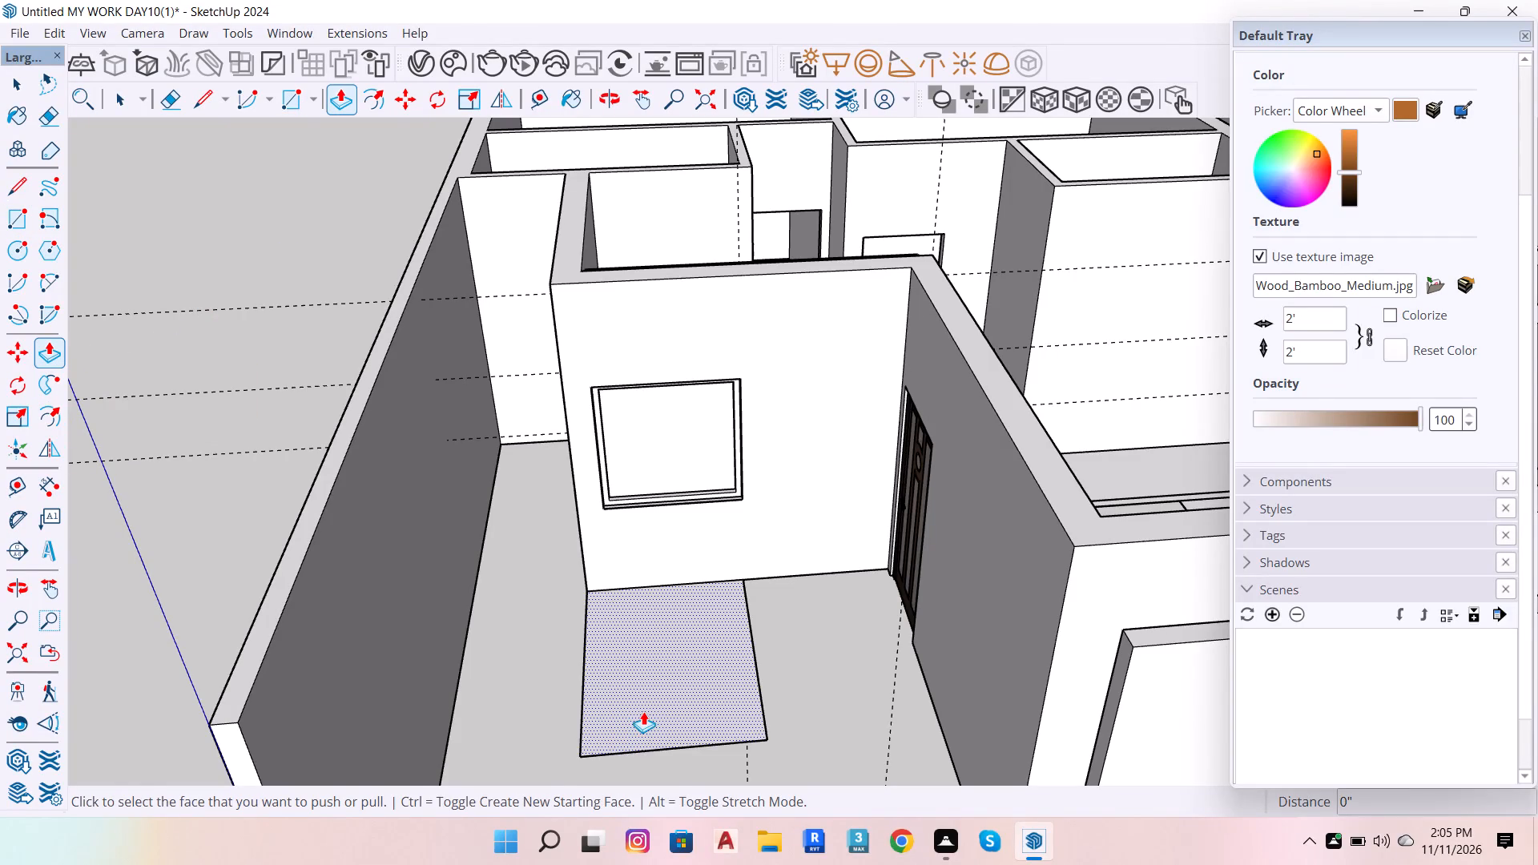
{"action": "scroll", "coordinate": [795, 496], "scroll_direction": "up", "scroll_amount": 6}
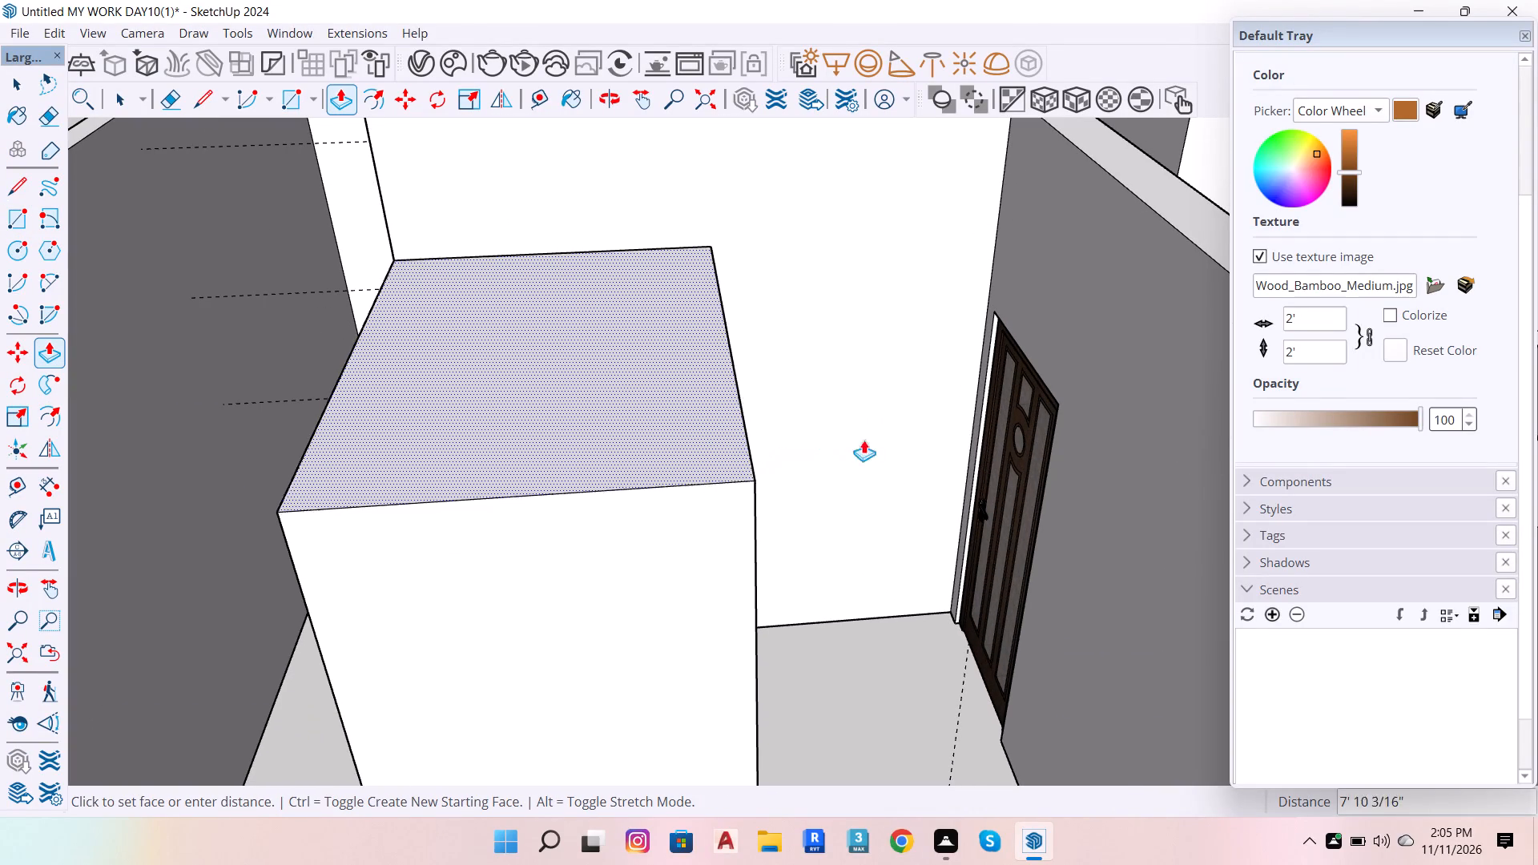
{"action": "scroll", "coordinate": [1013, 479], "scroll_direction": "down", "scroll_amount": 7}
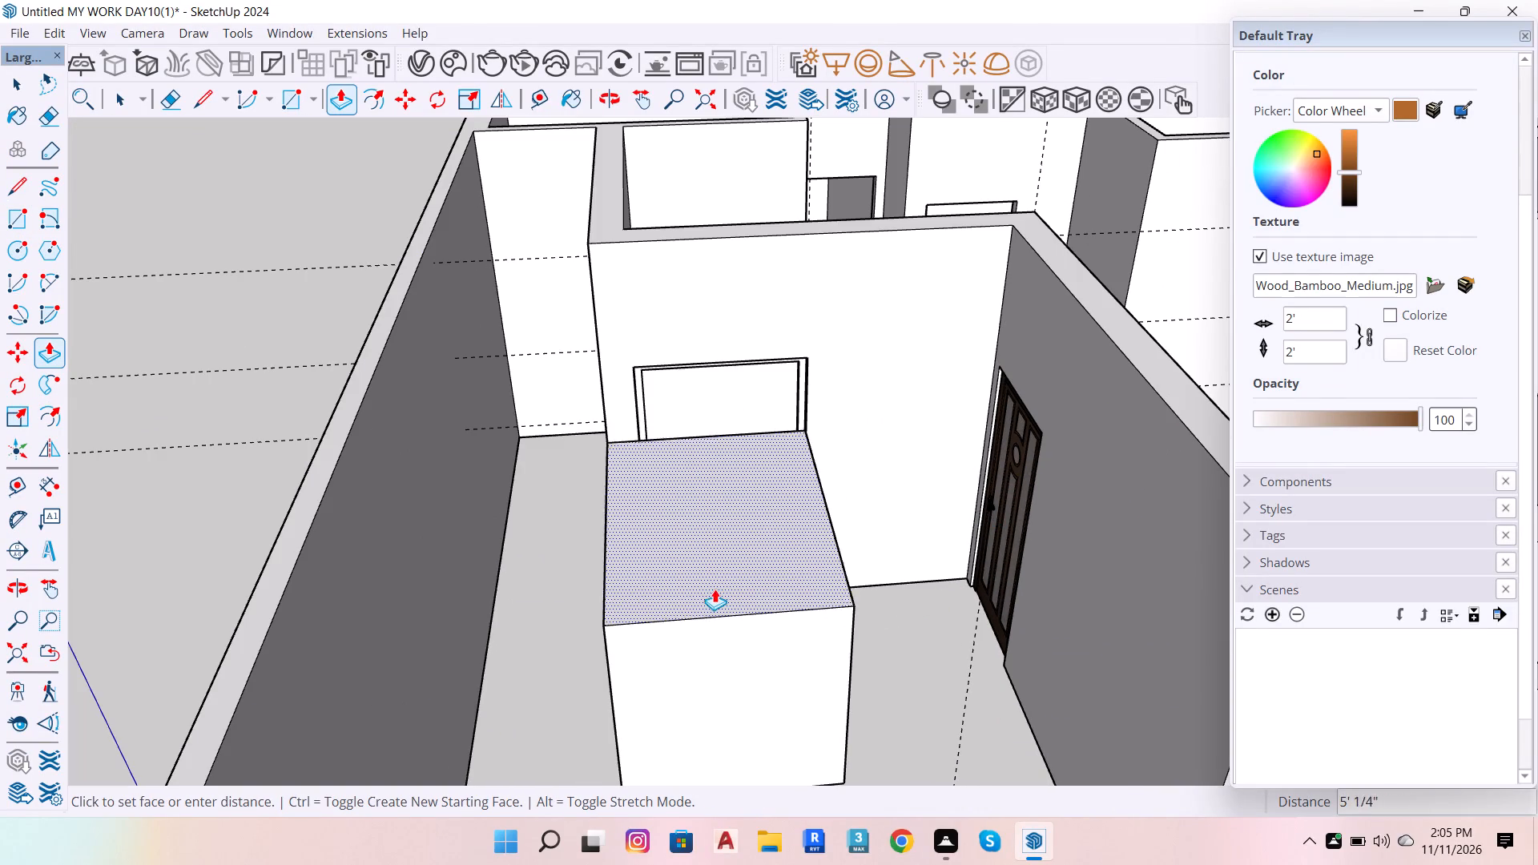
{"action": "left_click", "coordinate": [658, 668]}
{"action": "scroll", "coordinate": [763, 529], "scroll_direction": "down", "scroll_amount": 7}
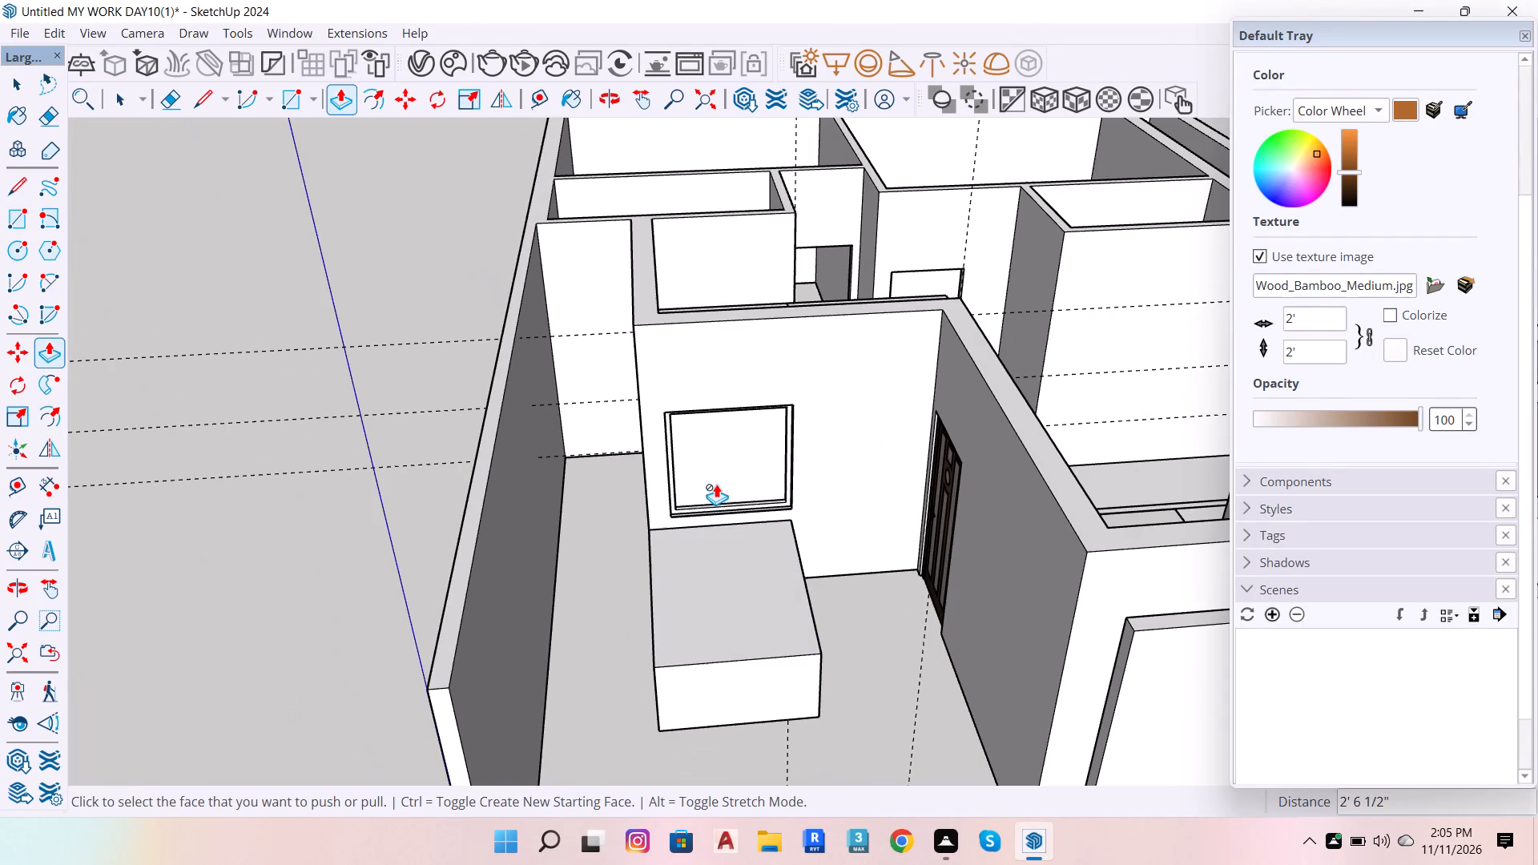
Examine the window and its sill above the countertop from inside the kitchen.
{"action": "key", "text": "space"}
{"action": "key", "text": "o"}
{"action": "left_click_drag", "start_coordinate": [277, 427], "coordinate": [1280, 597]}
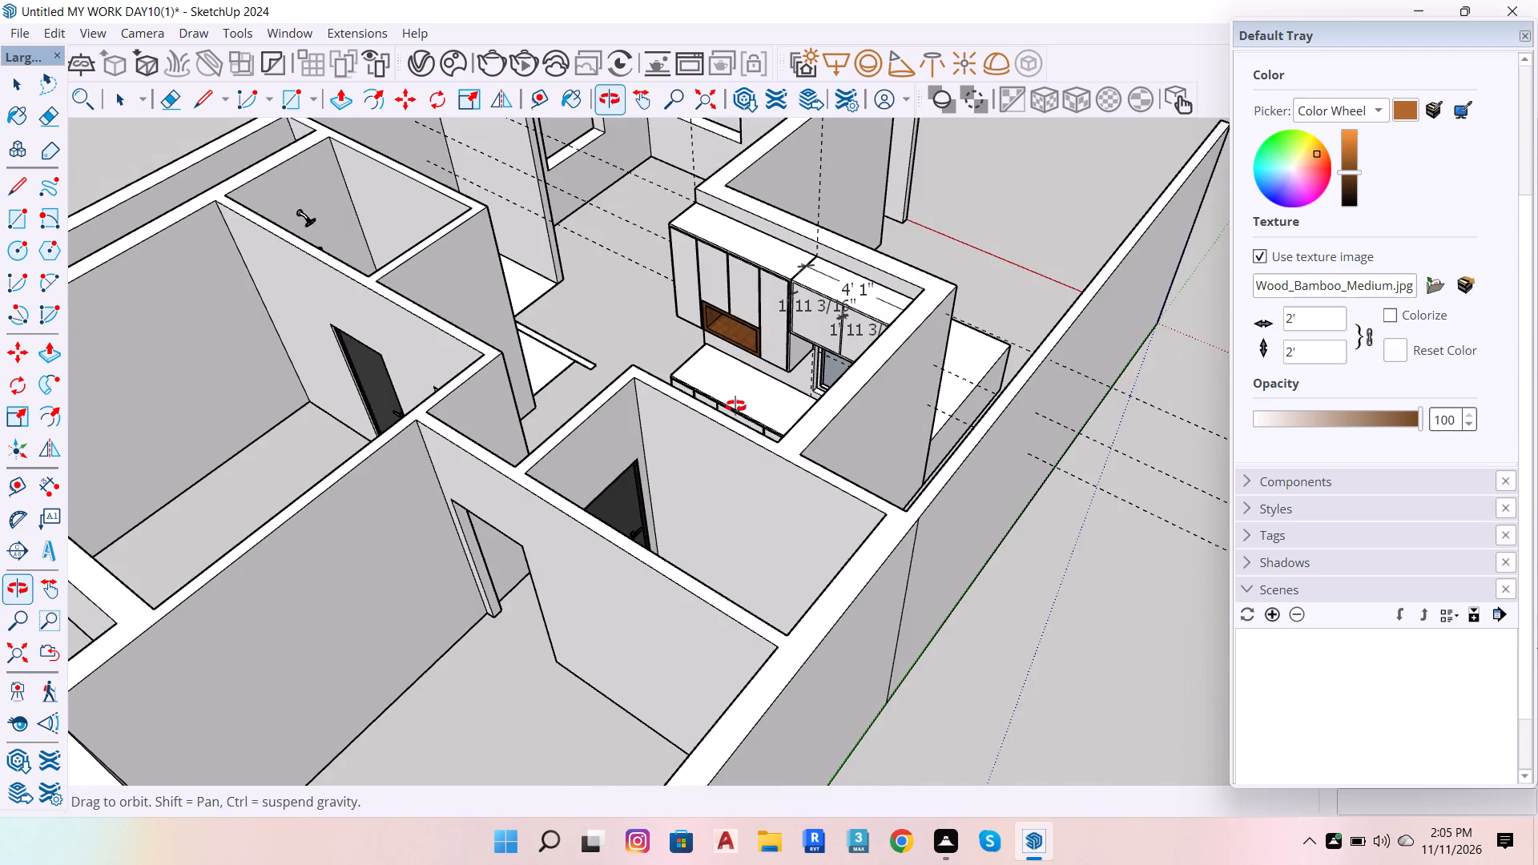
{"action": "scroll", "coordinate": [698, 267], "scroll_direction": "up", "scroll_amount": 7}
{"action": "left_click_drag", "start_coordinate": [797, 393], "coordinate": [968, 307]}
{"action": "scroll", "coordinate": [999, 320], "scroll_direction": "up", "scroll_amount": 8}
{"action": "scroll", "coordinate": [971, 432], "scroll_direction": "up", "scroll_amount": 5}
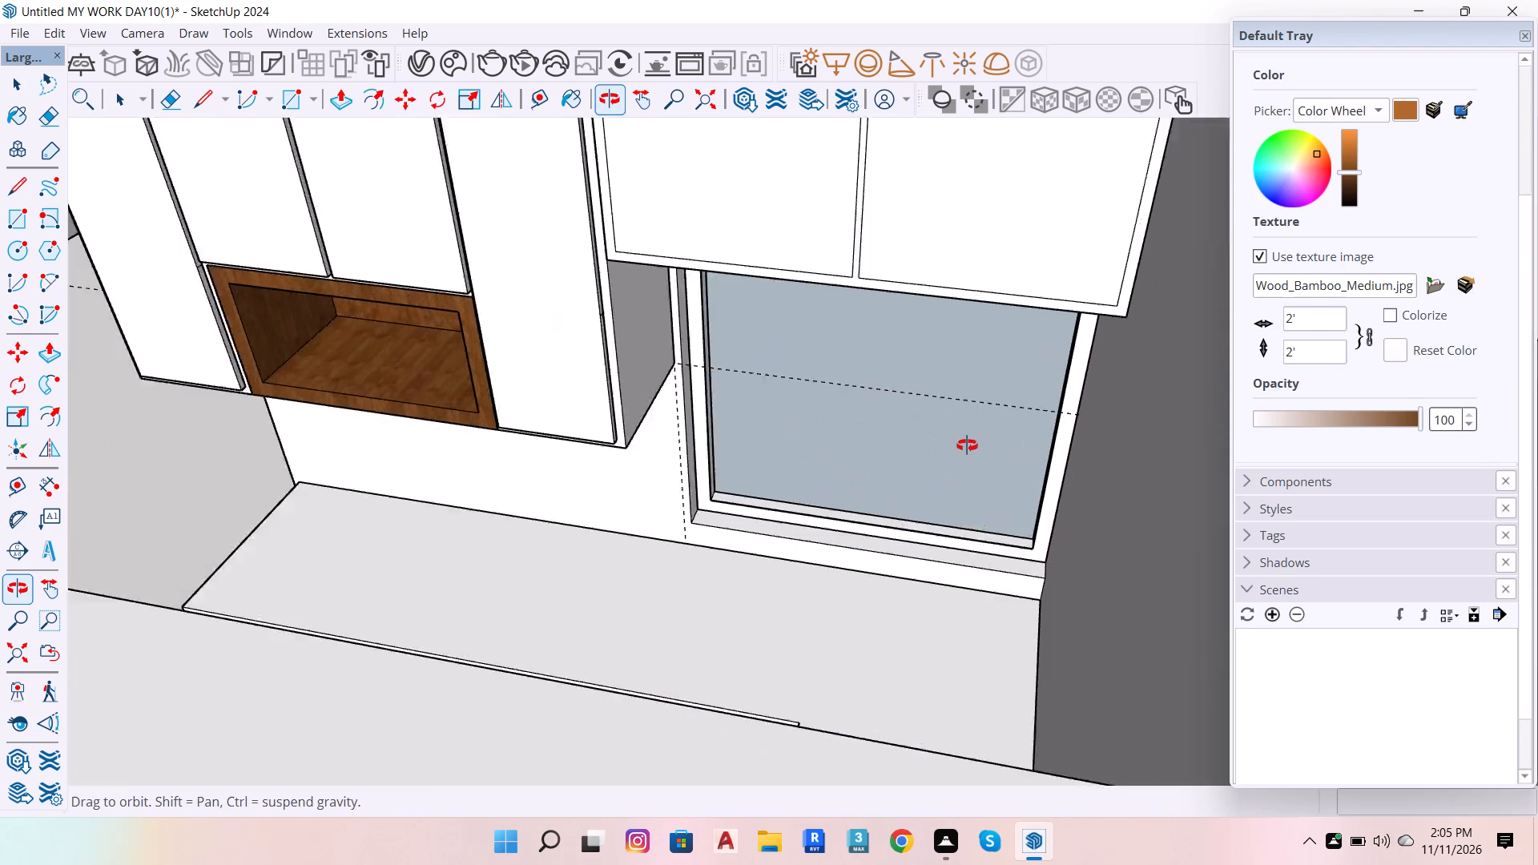
{"action": "scroll", "coordinate": [967, 445], "scroll_direction": "up", "scroll_amount": 4}
{"action": "left_click_drag", "start_coordinate": [929, 347], "coordinate": [976, 162]}
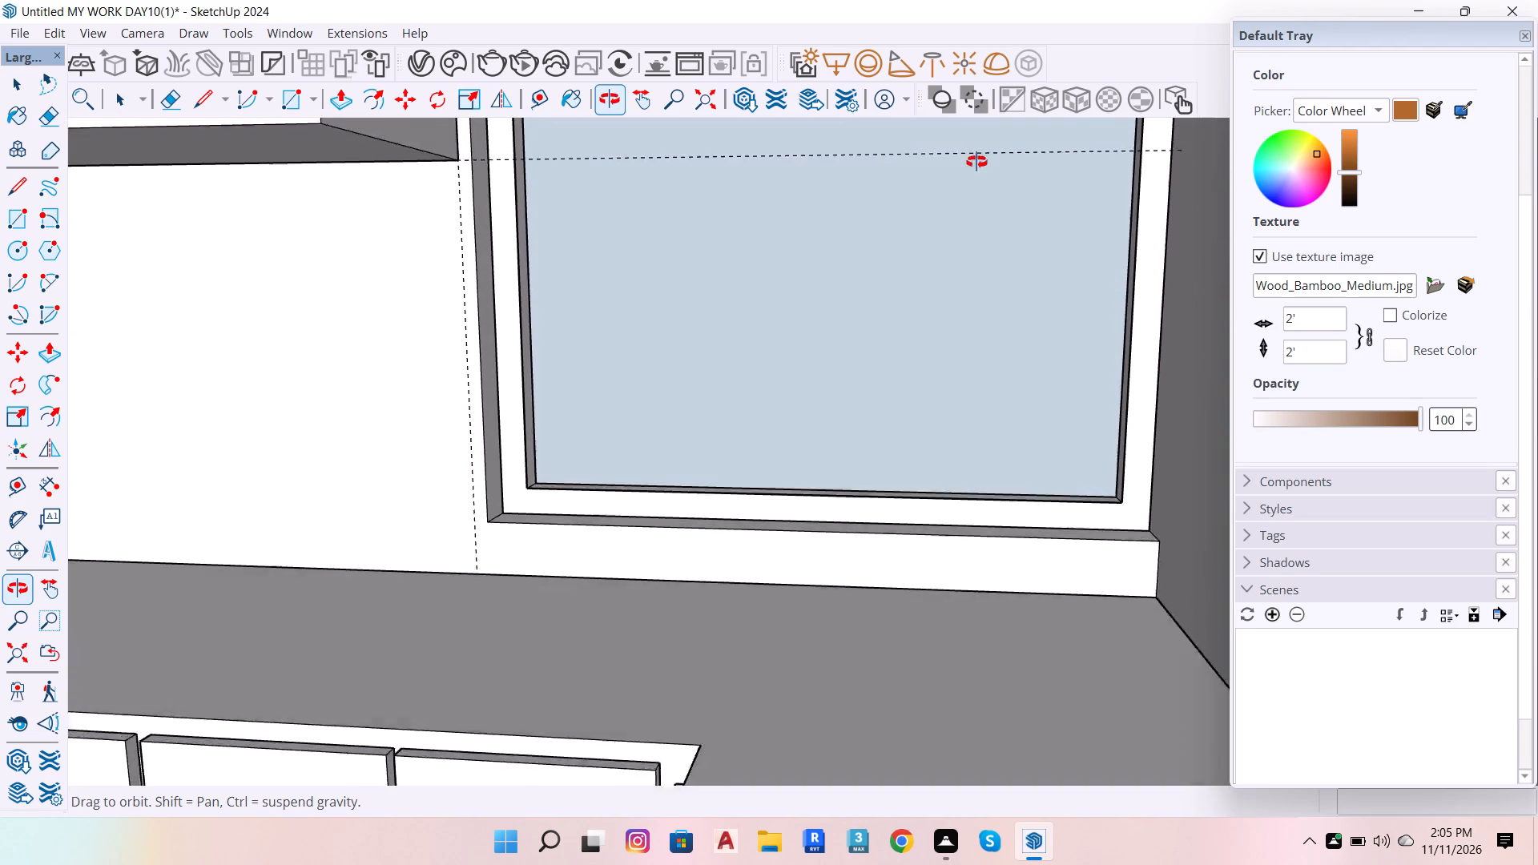
{"action": "left_click_drag", "start_coordinate": [976, 162], "coordinate": [972, 195]}
{"action": "scroll", "coordinate": [918, 334], "scroll_direction": "up", "scroll_amount": 9}
{"action": "scroll", "coordinate": [928, 290], "scroll_direction": "down", "scroll_amount": 16}
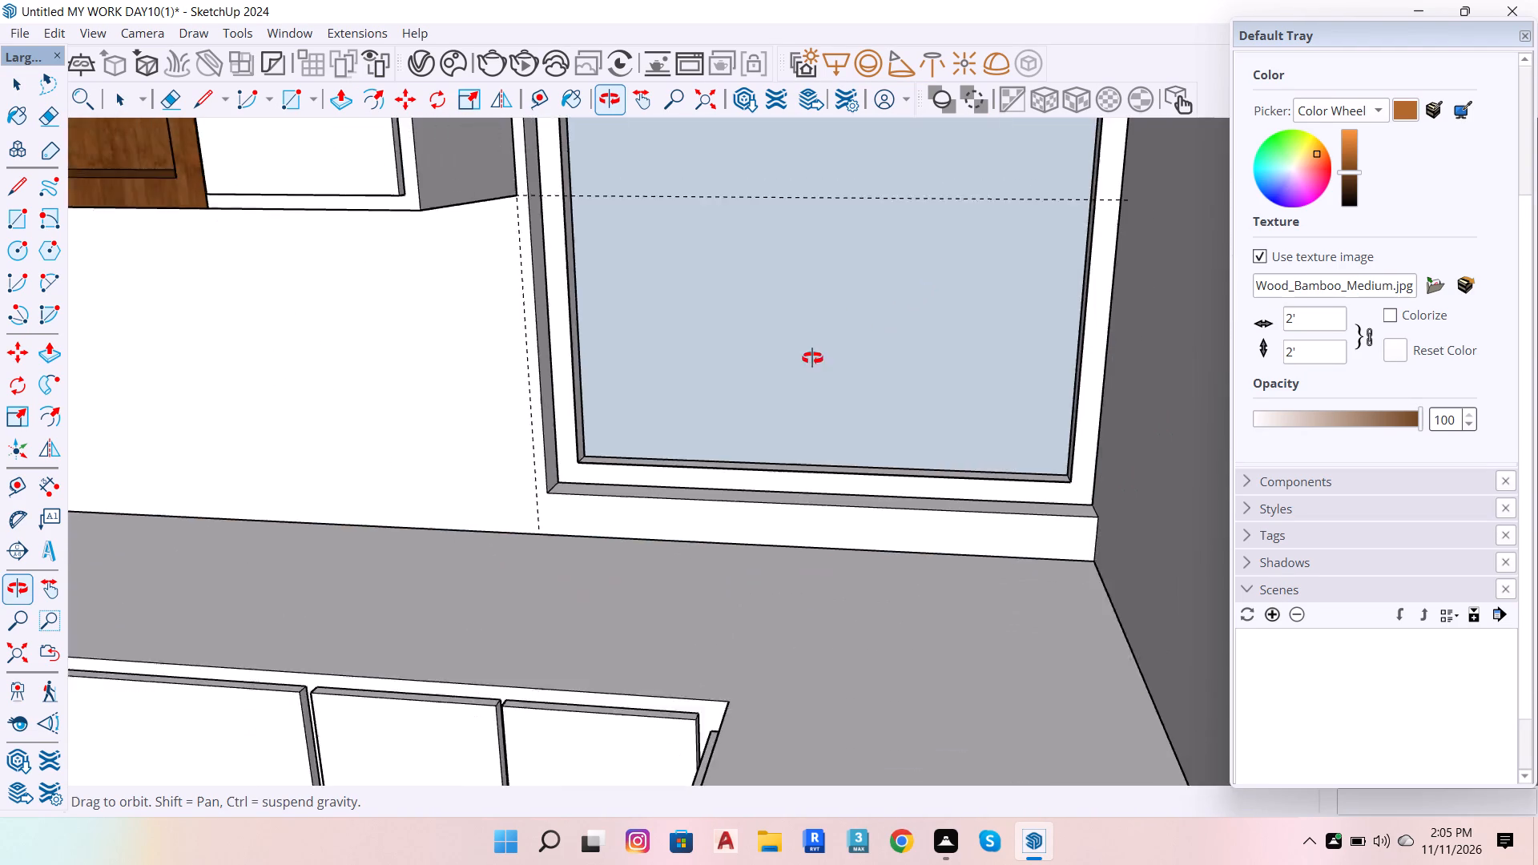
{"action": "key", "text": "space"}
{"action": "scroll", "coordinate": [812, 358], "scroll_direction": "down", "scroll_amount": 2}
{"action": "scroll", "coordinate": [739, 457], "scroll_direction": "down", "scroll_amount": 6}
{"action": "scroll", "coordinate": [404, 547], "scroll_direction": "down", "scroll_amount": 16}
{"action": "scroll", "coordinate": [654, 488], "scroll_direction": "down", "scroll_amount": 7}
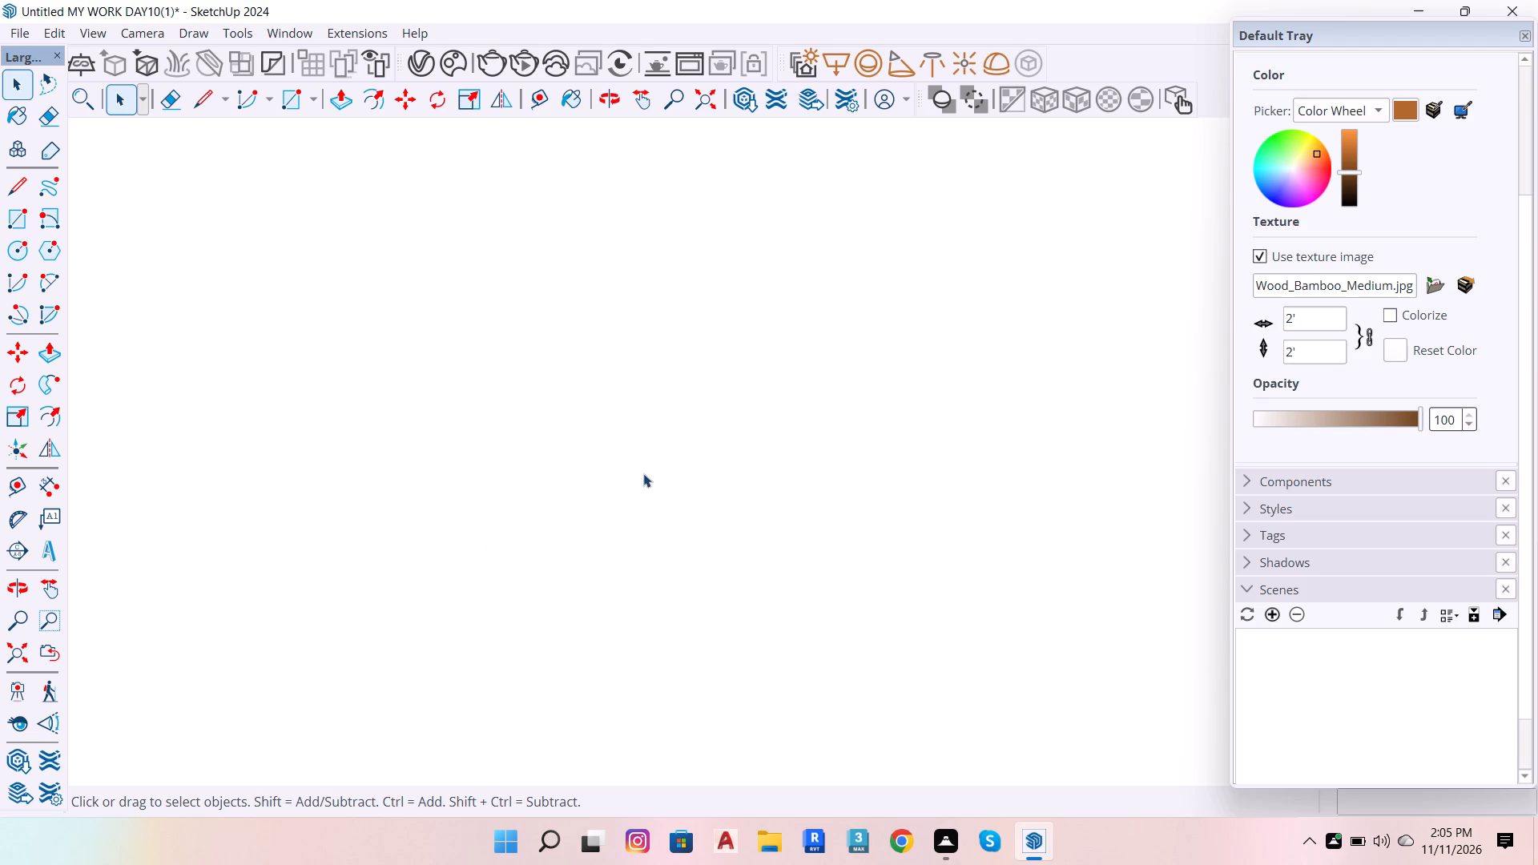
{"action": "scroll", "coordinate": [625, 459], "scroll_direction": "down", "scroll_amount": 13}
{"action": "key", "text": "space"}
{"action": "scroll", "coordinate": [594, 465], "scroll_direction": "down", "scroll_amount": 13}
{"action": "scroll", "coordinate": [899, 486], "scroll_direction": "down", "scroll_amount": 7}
Select the raised block standing against the outer side of the kitchen window wall.
{"action": "left_click", "coordinate": [19, 653]}
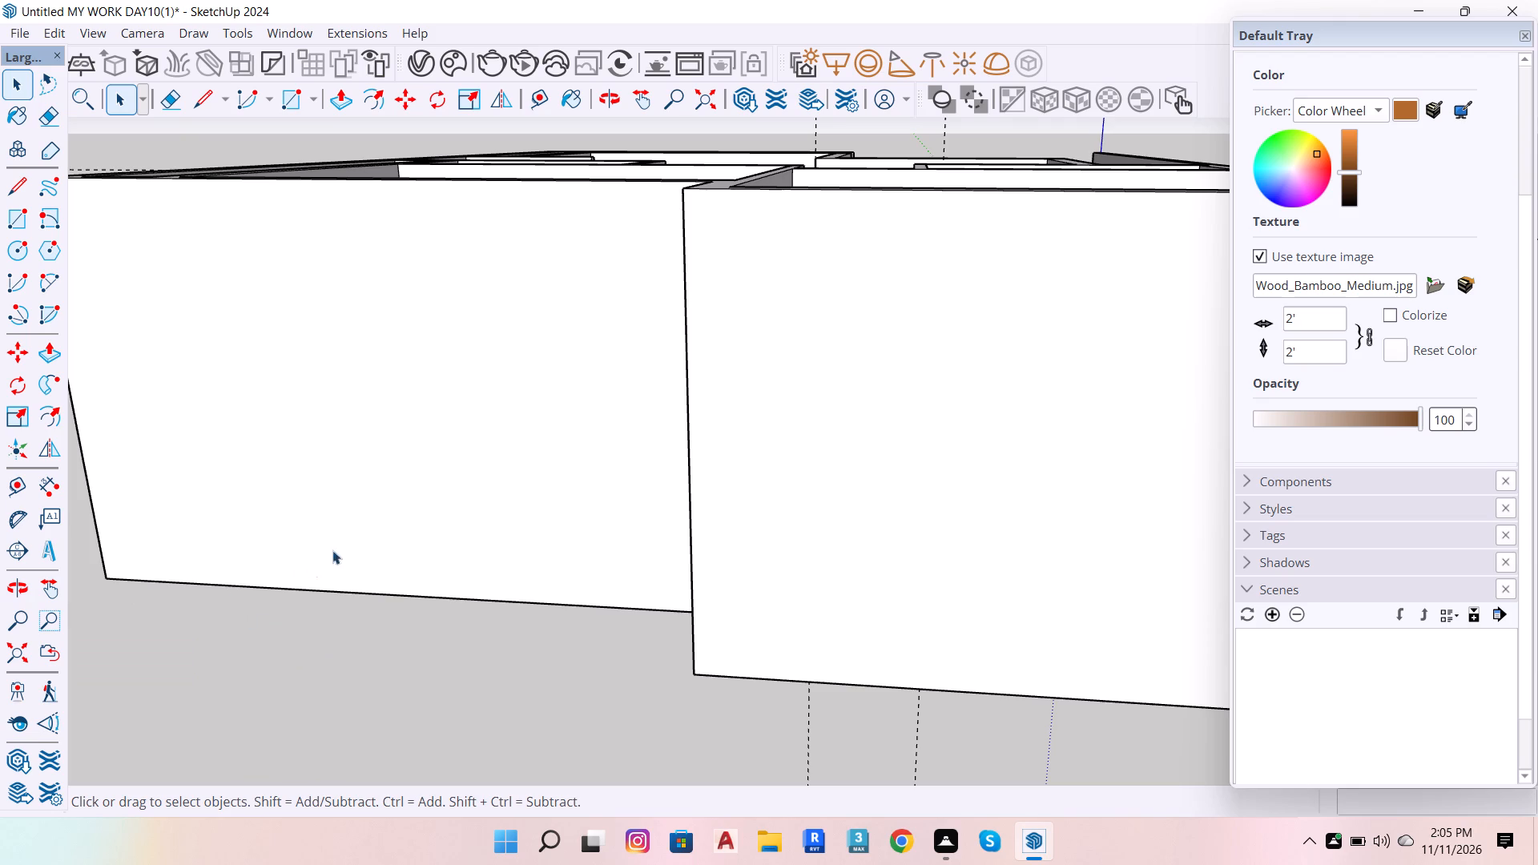
{"action": "scroll", "coordinate": [496, 529], "scroll_direction": "down", "scroll_amount": 5}
{"action": "key", "text": "o"}
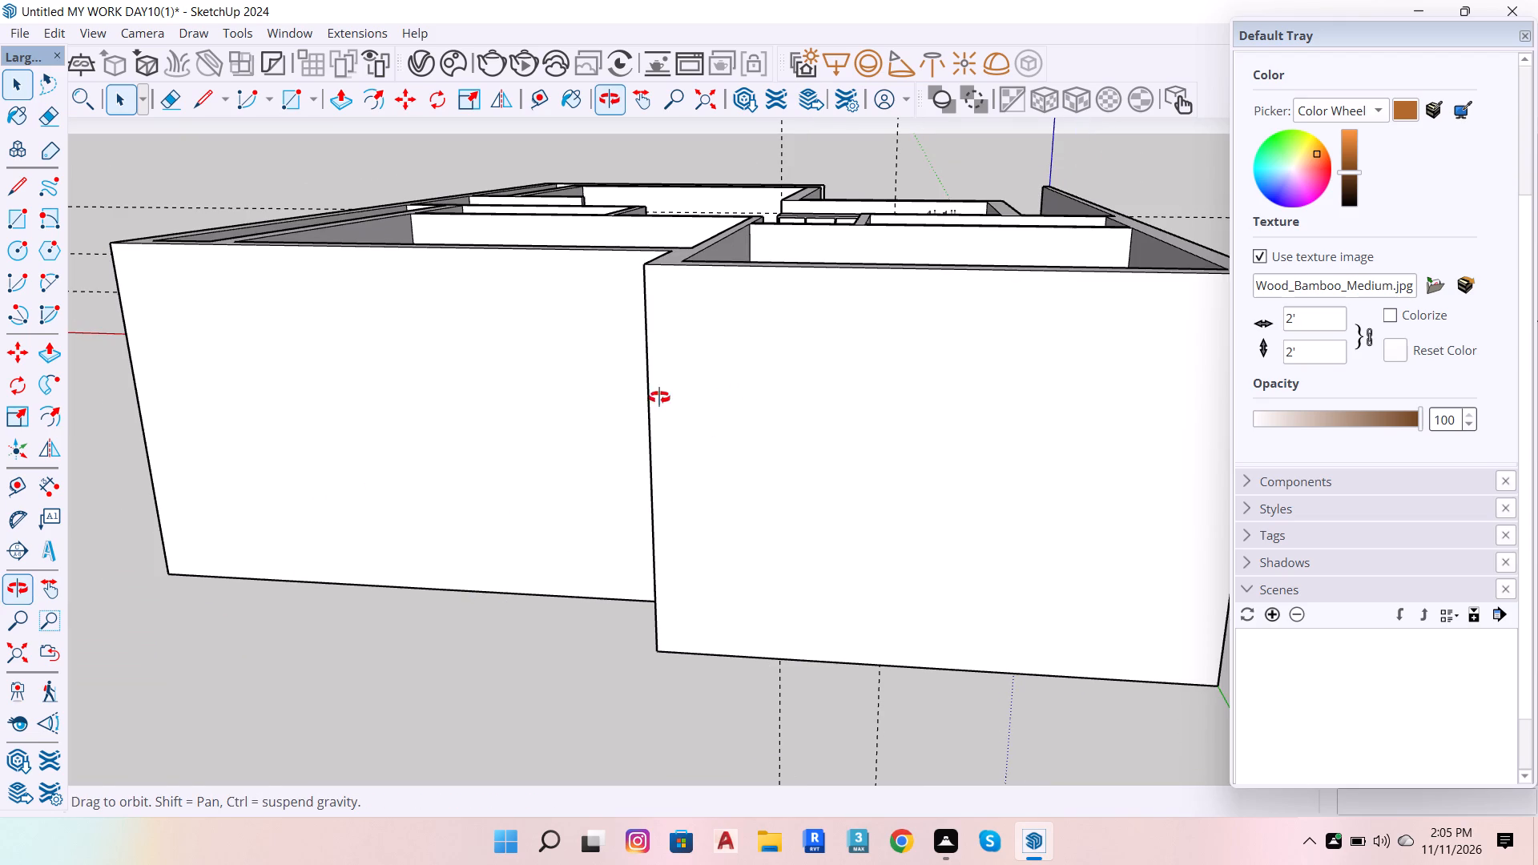
{"action": "left_click_drag", "start_coordinate": [785, 321], "coordinate": [782, 653]}
{"action": "scroll", "coordinate": [1067, 272], "scroll_direction": "up", "scroll_amount": 5}
{"action": "scroll", "coordinate": [815, 419], "scroll_direction": "down", "scroll_amount": 18}
{"action": "left_click_drag", "start_coordinate": [940, 263], "coordinate": [928, 404]}
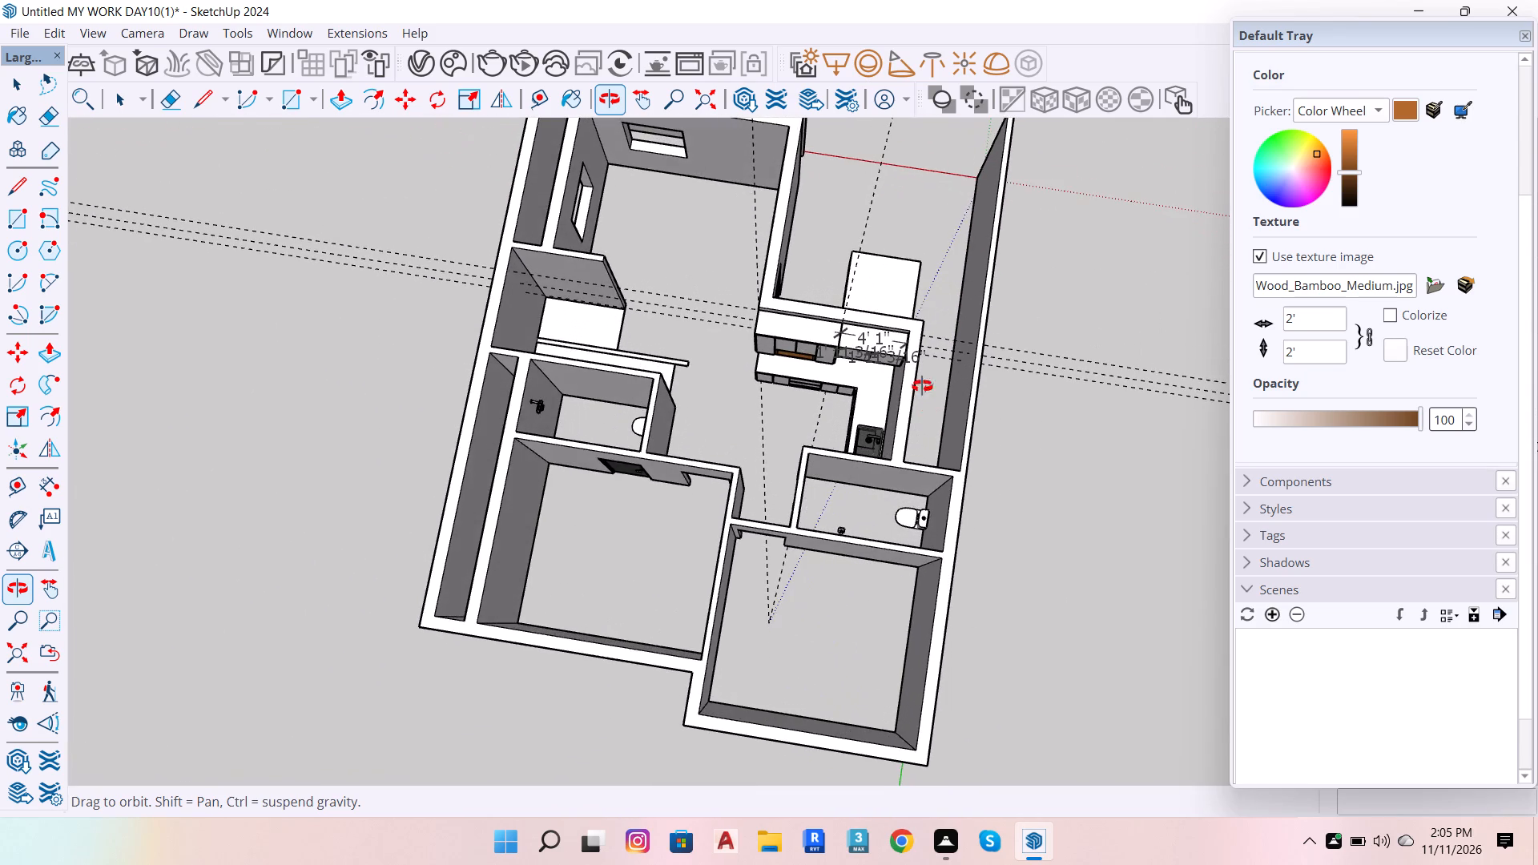
{"action": "key", "text": "space"}
{"action": "scroll", "coordinate": [902, 242], "scroll_direction": "up", "scroll_amount": 5}
{"action": "left_click", "coordinate": [880, 284]}
{"action": "scroll", "coordinate": [884, 274], "scroll_direction": "up", "scroll_amount": 6}
{"action": "double_click", "coordinate": [887, 268]}
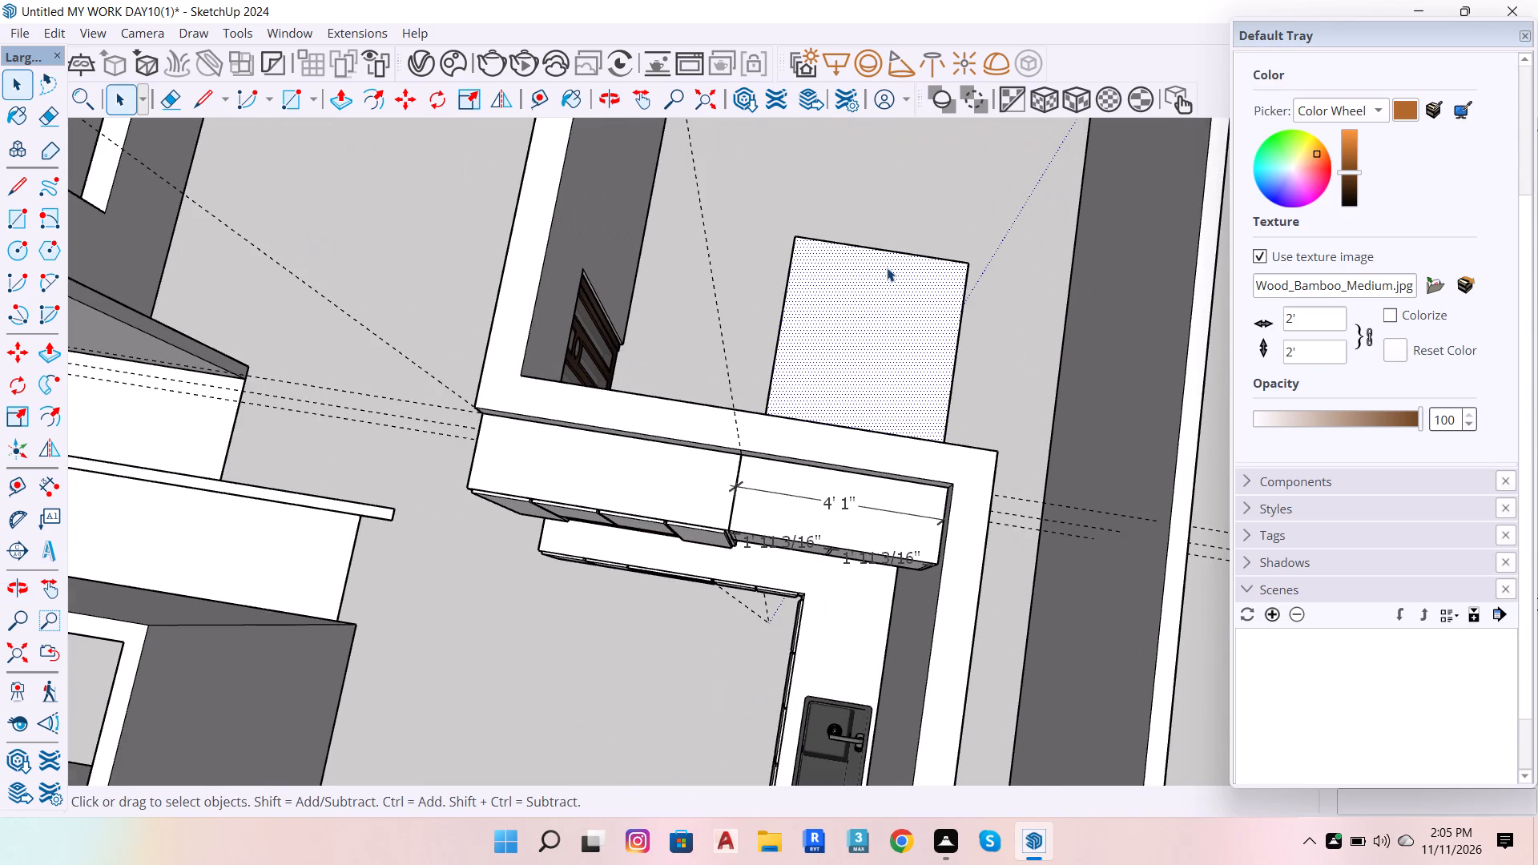
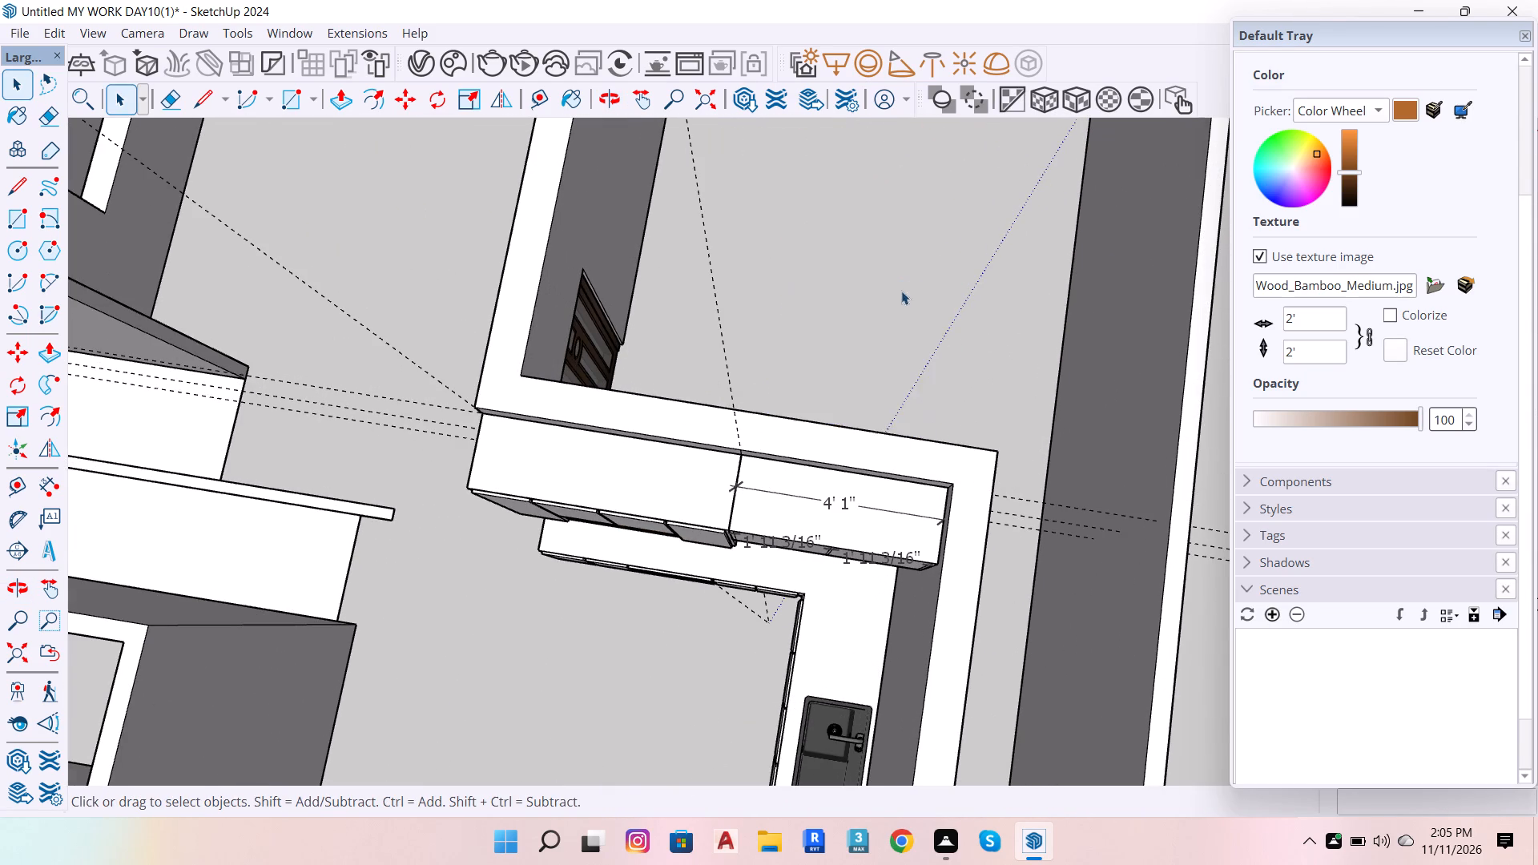
Erase the 4' 1" dimension on top of the wall cabinet above the kitchen window.
{"action": "scroll", "coordinate": [874, 355], "scroll_direction": "down", "scroll_amount": 7}
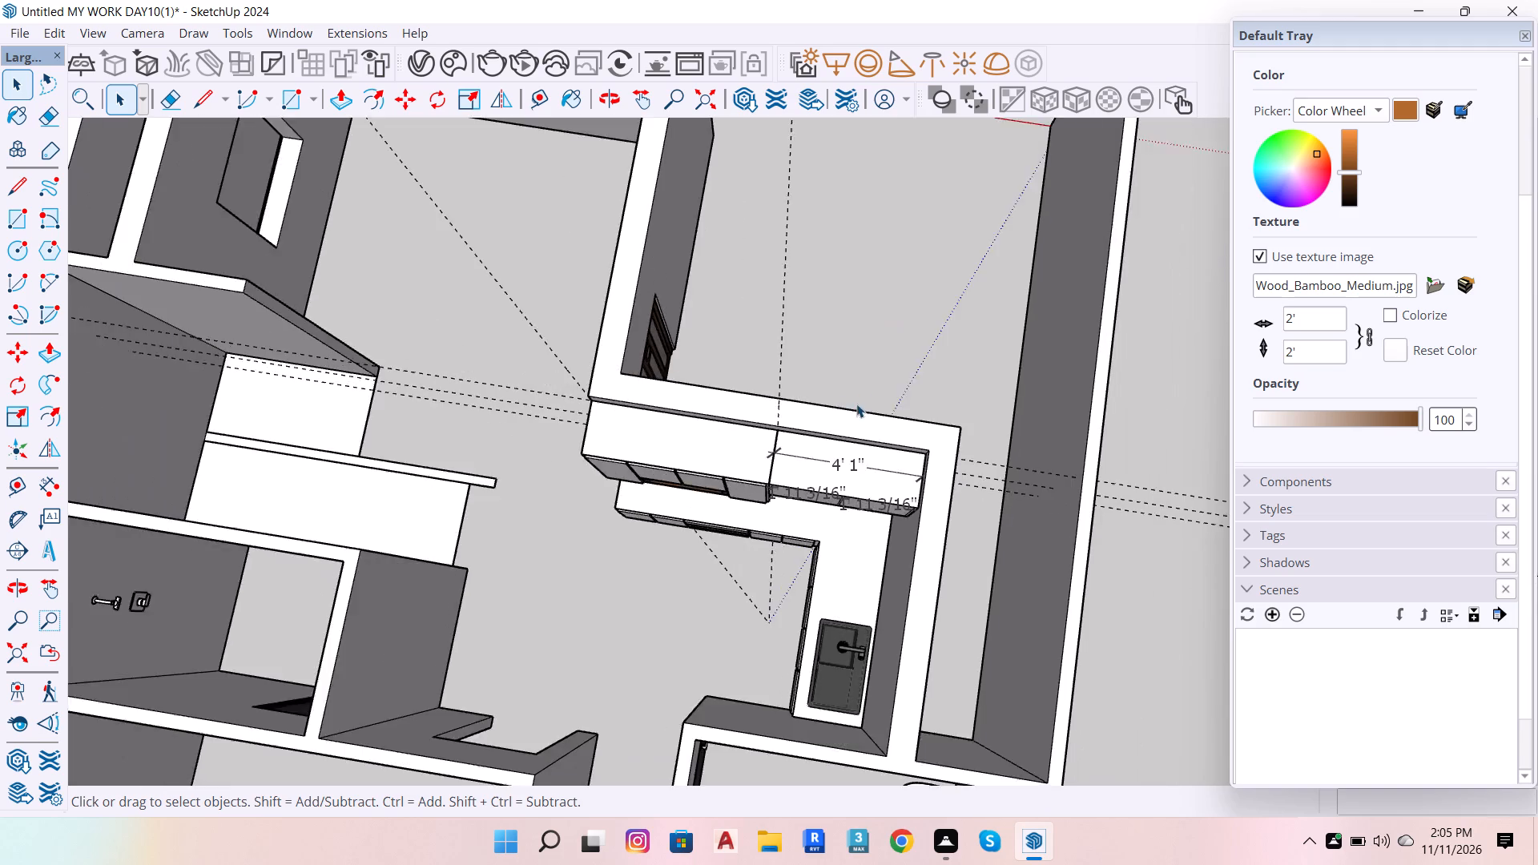
{"action": "scroll", "coordinate": [903, 350], "scroll_direction": "up", "scroll_amount": 9}
{"action": "key", "text": "o"}
{"action": "left_click_drag", "start_coordinate": [922, 344], "coordinate": [862, 529]}
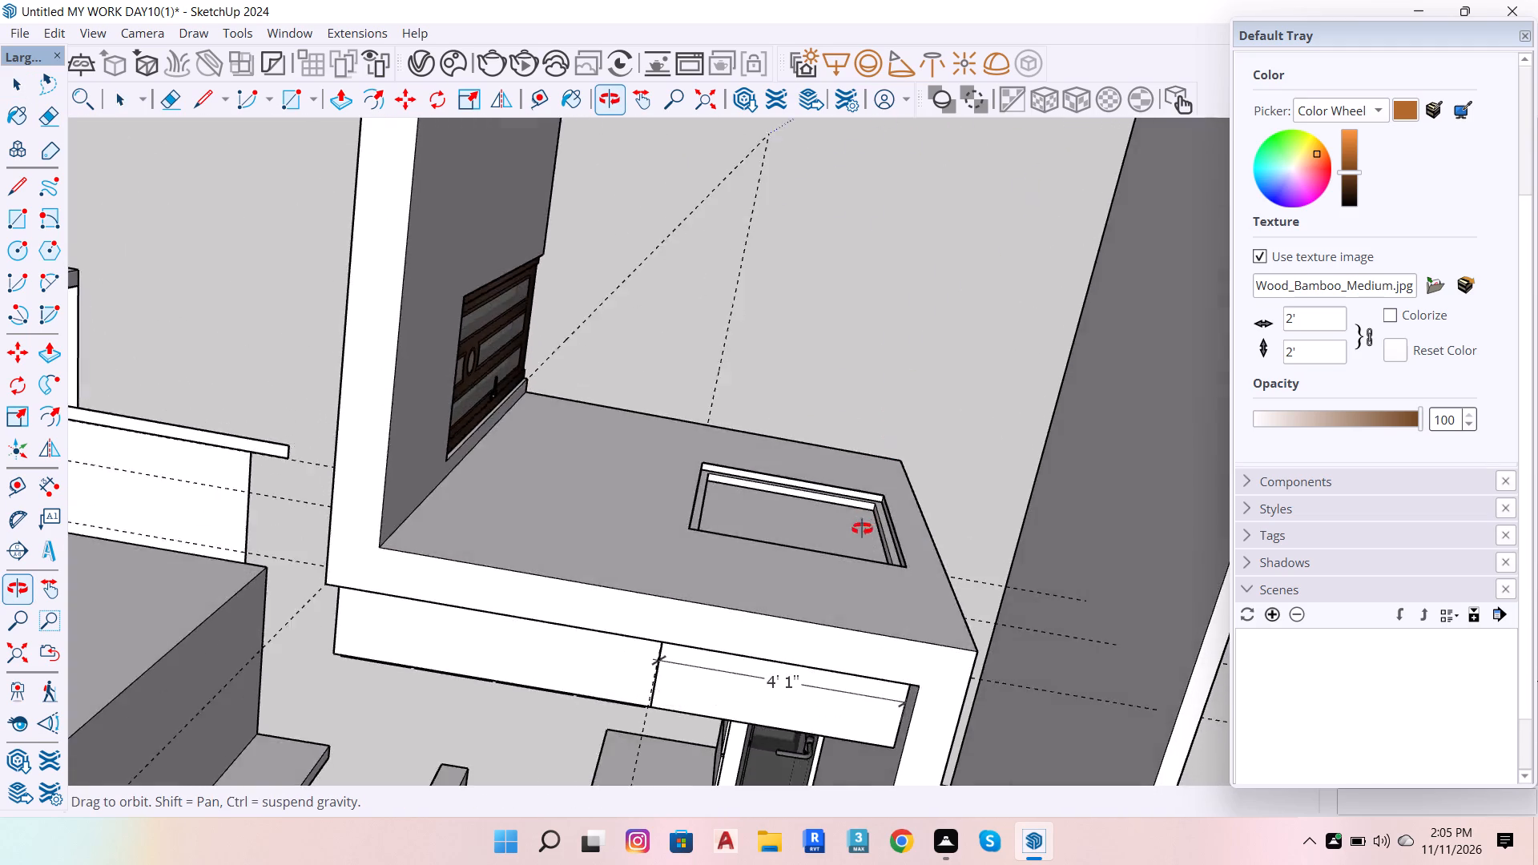
{"action": "left_click_drag", "start_coordinate": [862, 529], "coordinate": [962, 272]}
{"action": "scroll", "coordinate": [751, 503], "scroll_direction": "up", "scroll_amount": 6}
{"action": "key", "text": "space"}
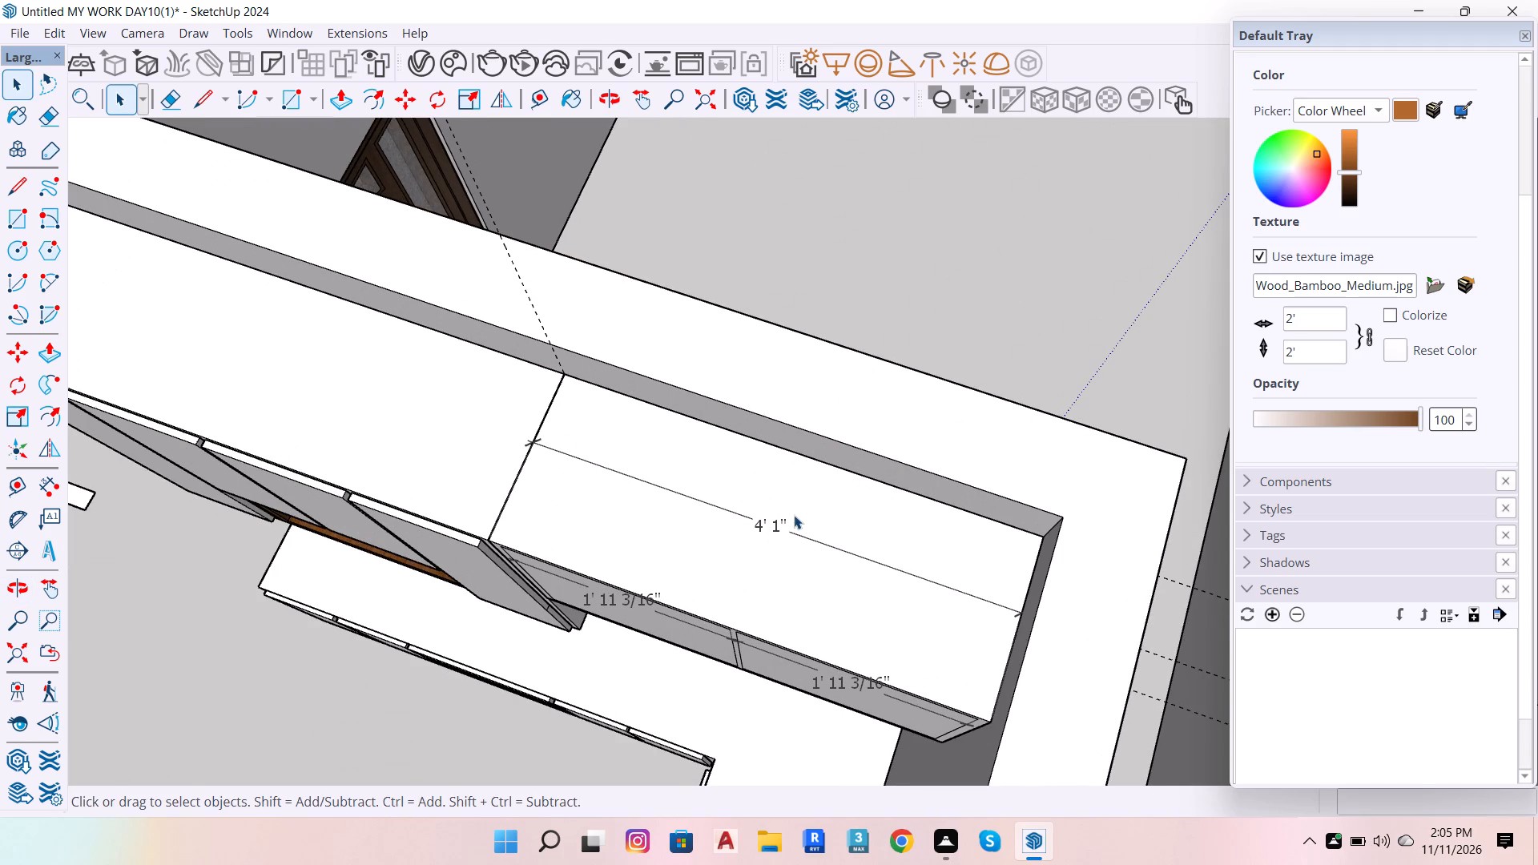
{"action": "key", "text": "e"}
{"action": "left_click_drag", "start_coordinate": [819, 514], "coordinate": [808, 534]}
{"action": "scroll", "coordinate": [1013, 291], "scroll_direction": "down", "scroll_amount": 7}
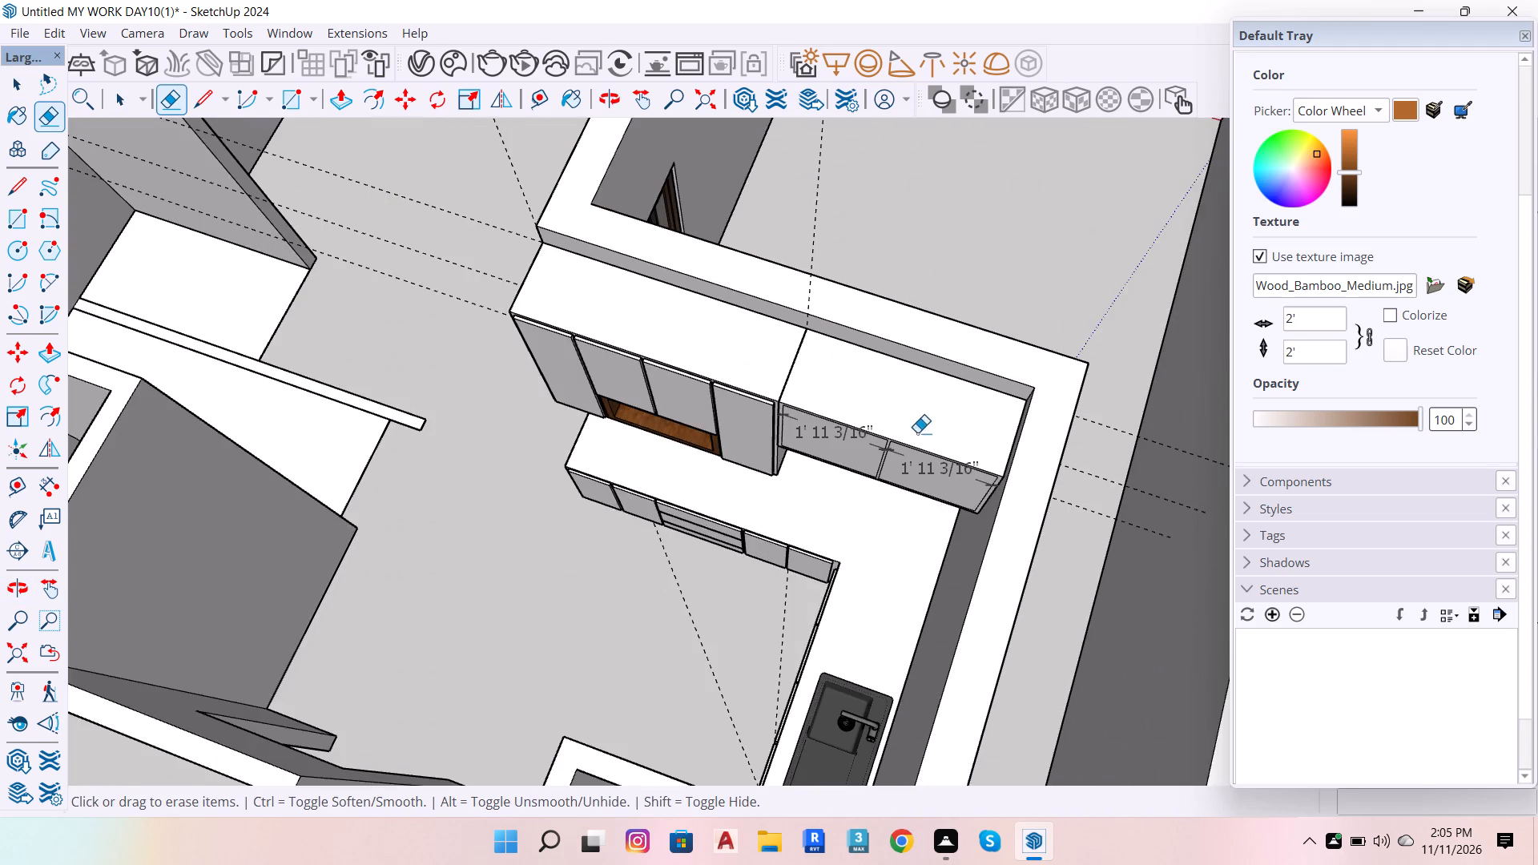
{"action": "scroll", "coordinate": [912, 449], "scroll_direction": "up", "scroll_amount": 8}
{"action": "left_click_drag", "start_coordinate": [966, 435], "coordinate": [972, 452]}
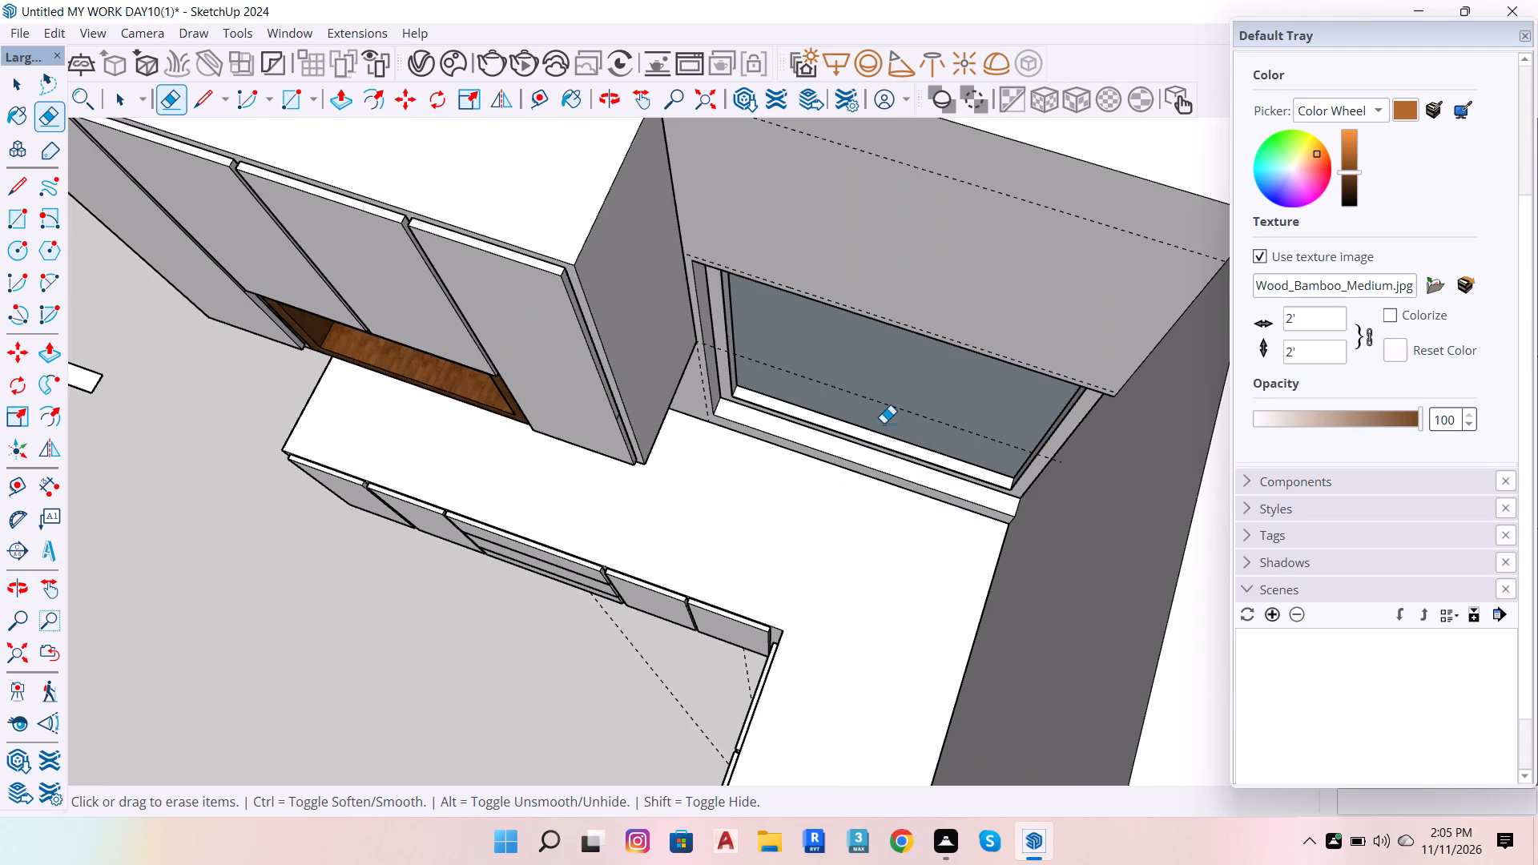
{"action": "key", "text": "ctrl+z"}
Open the cabinet group above the window and erase both 1' 11 3/16" dimensions from its door fronts.
{"action": "key", "text": "space"}
{"action": "double_click", "coordinate": [885, 423]}
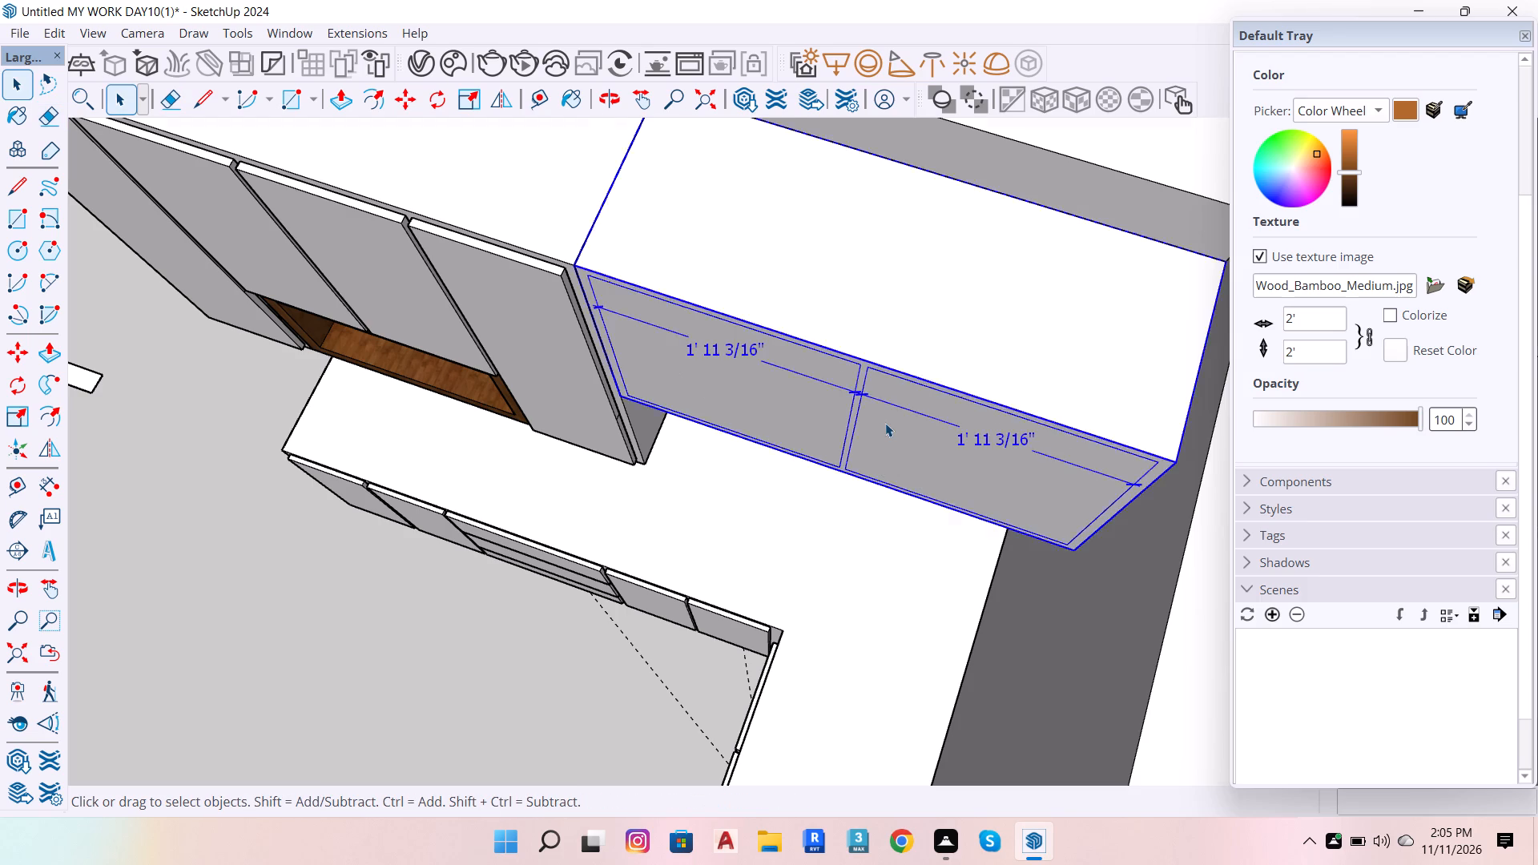
{"action": "key", "text": "e"}
{"action": "left_click_drag", "start_coordinate": [926, 411], "coordinate": [936, 424]}
{"action": "left_click_drag", "start_coordinate": [761, 357], "coordinate": [759, 368]}
{"action": "scroll", "coordinate": [922, 257], "scroll_direction": "down", "scroll_amount": 7}
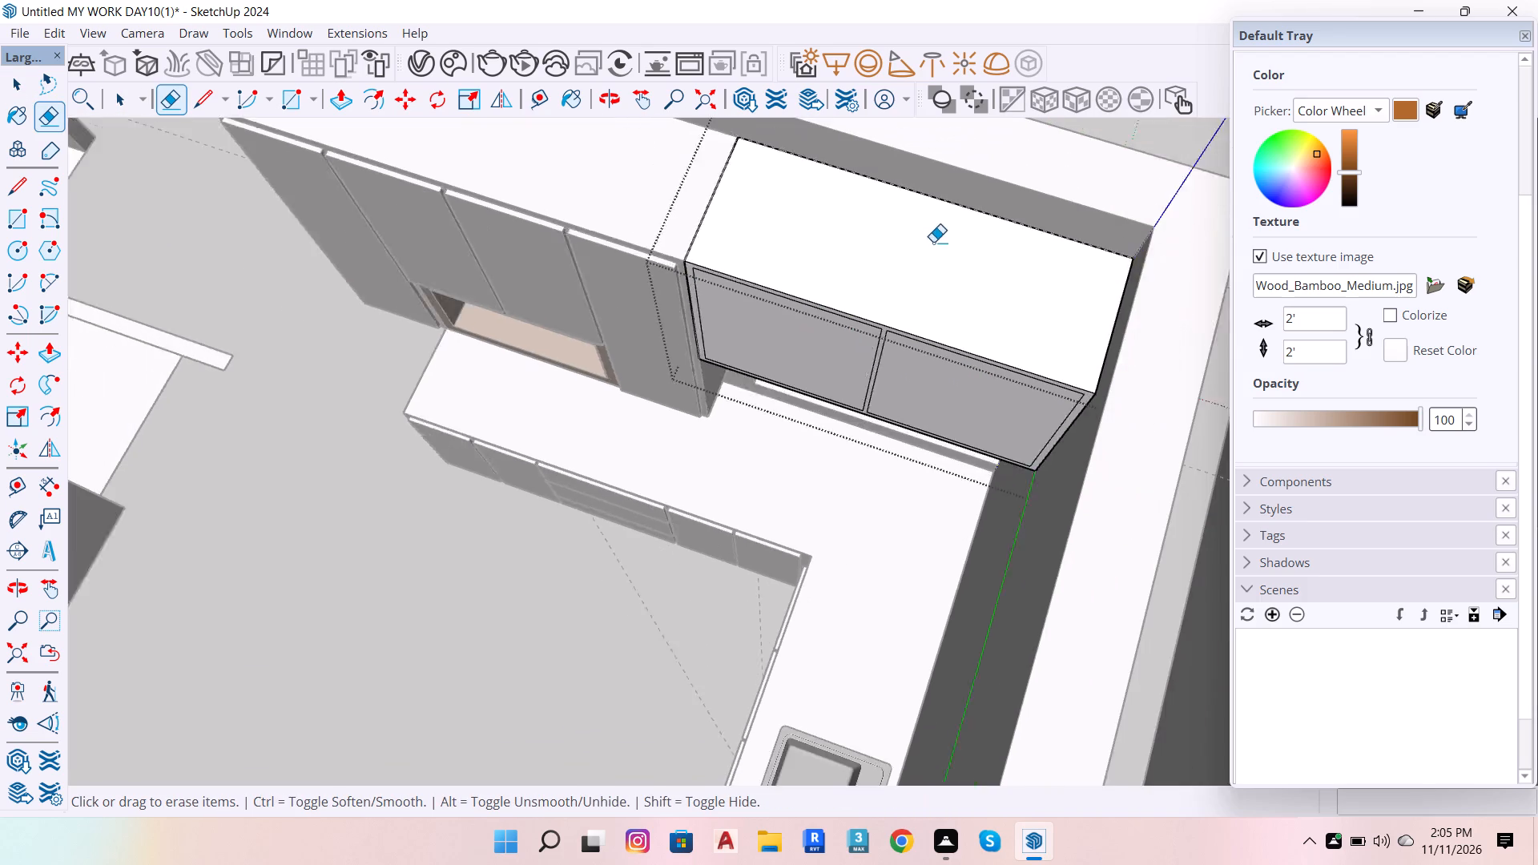
{"action": "key", "text": "space"}
Group the face and edges of the door front nearest the adjoining taller wall cabinet.
{"action": "scroll", "coordinate": [1000, 184], "scroll_direction": "down", "scroll_amount": 5}
{"action": "scroll", "coordinate": [911, 314], "scroll_direction": "up", "scroll_amount": 7}
{"action": "scroll", "coordinate": [1028, 246], "scroll_direction": "down", "scroll_amount": 4}
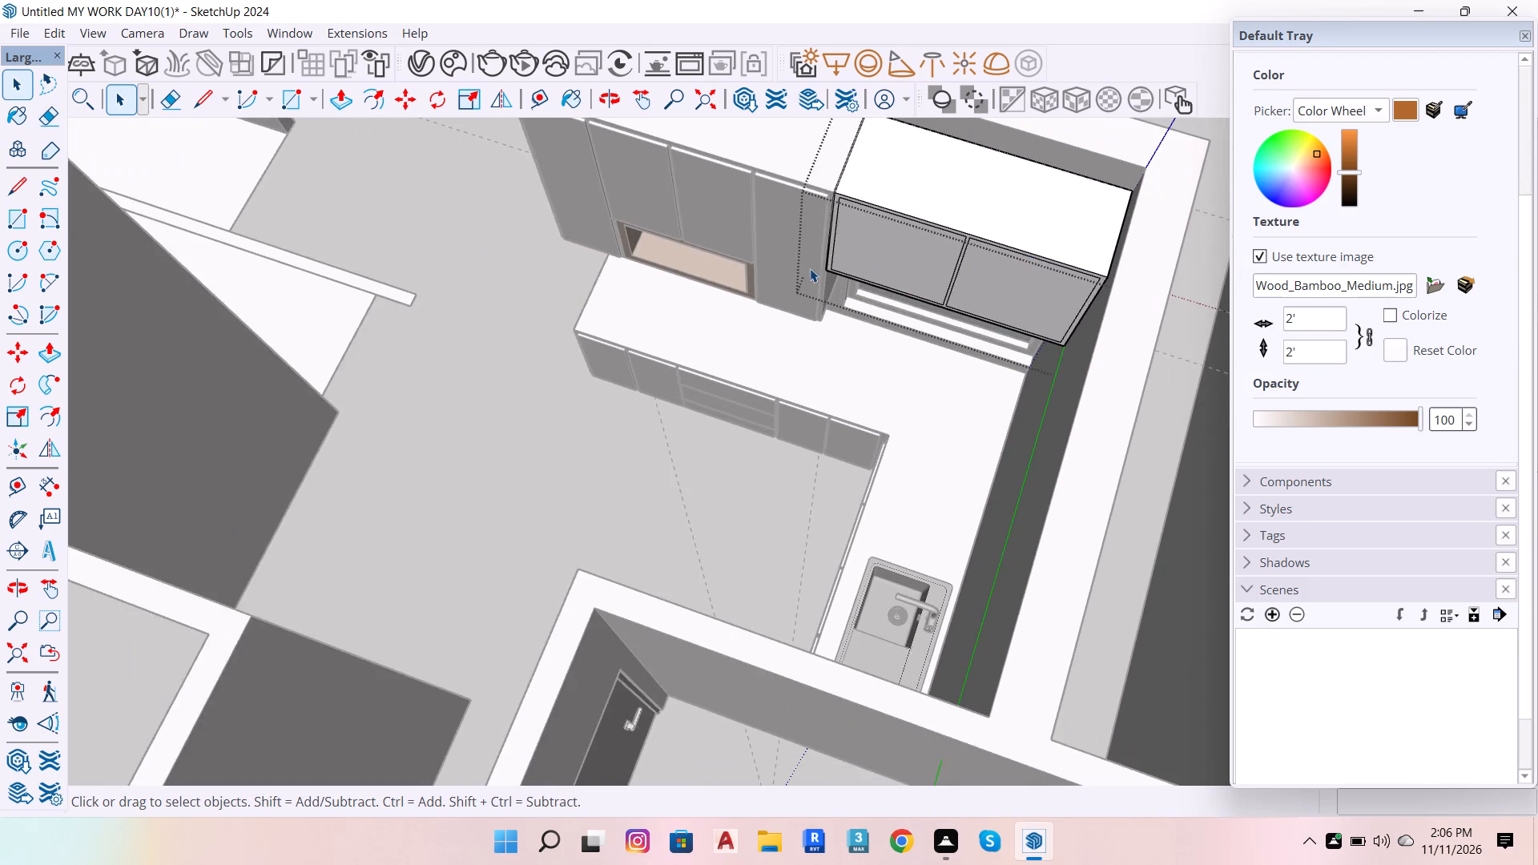
{"action": "scroll", "coordinate": [808, 267], "scroll_direction": "up", "scroll_amount": 7}
{"action": "key", "text": "o"}
{"action": "left_click_drag", "start_coordinate": [839, 249], "coordinate": [880, 155]}
{"action": "scroll", "coordinate": [898, 316], "scroll_direction": "down", "scroll_amount": 11}
{"action": "scroll", "coordinate": [951, 239], "scroll_direction": "up", "scroll_amount": 14}
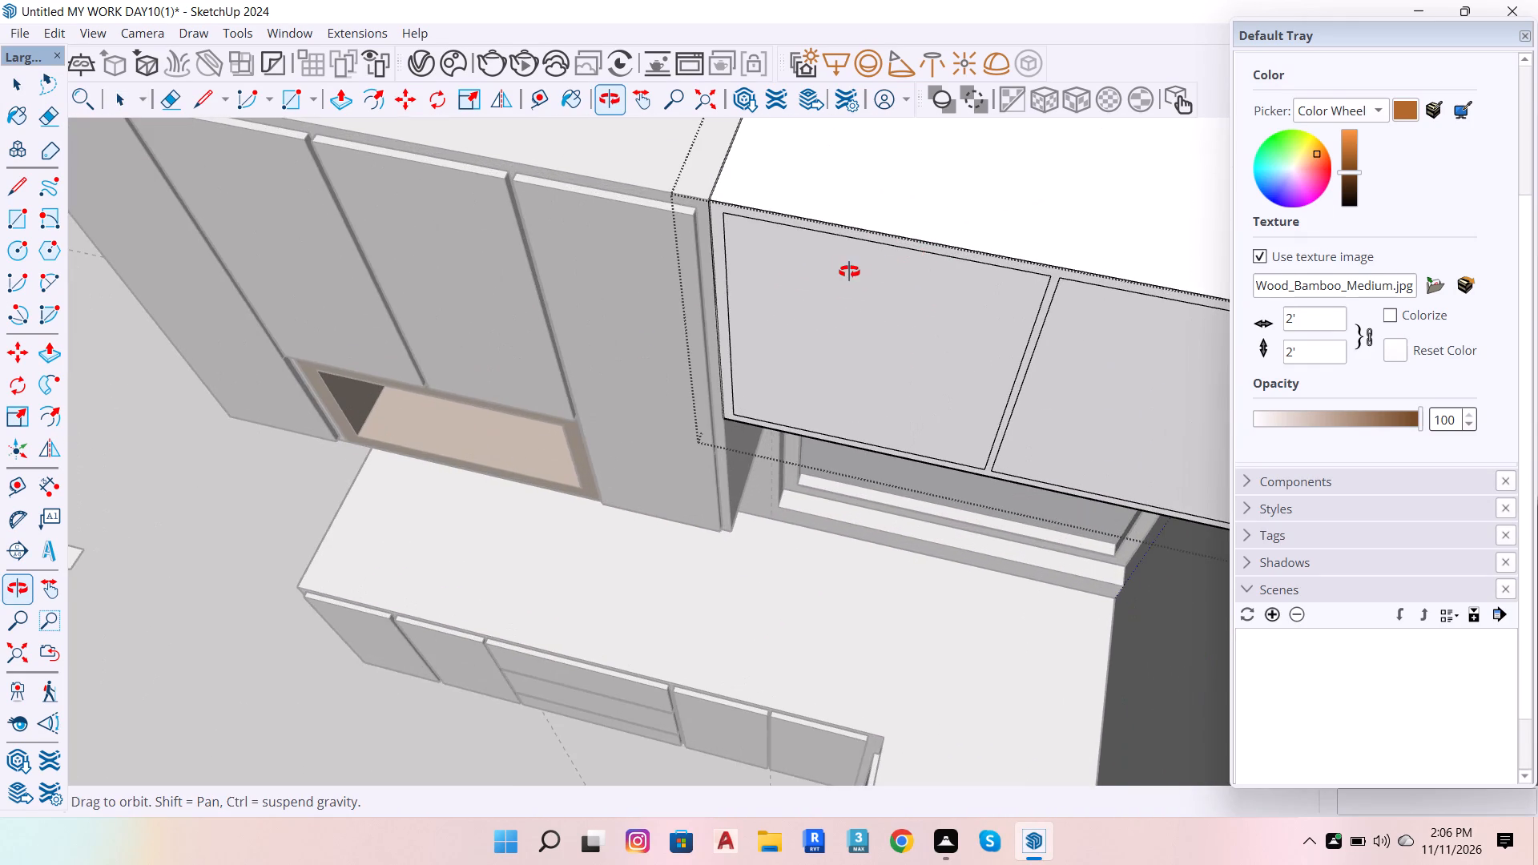
{"action": "left_click_drag", "start_coordinate": [848, 272], "coordinate": [879, 215]}
{"action": "key", "text": "space"}
{"action": "left_click", "coordinate": [877, 210]}
{"action": "scroll", "coordinate": [884, 363], "scroll_direction": "down", "scroll_amount": 6}
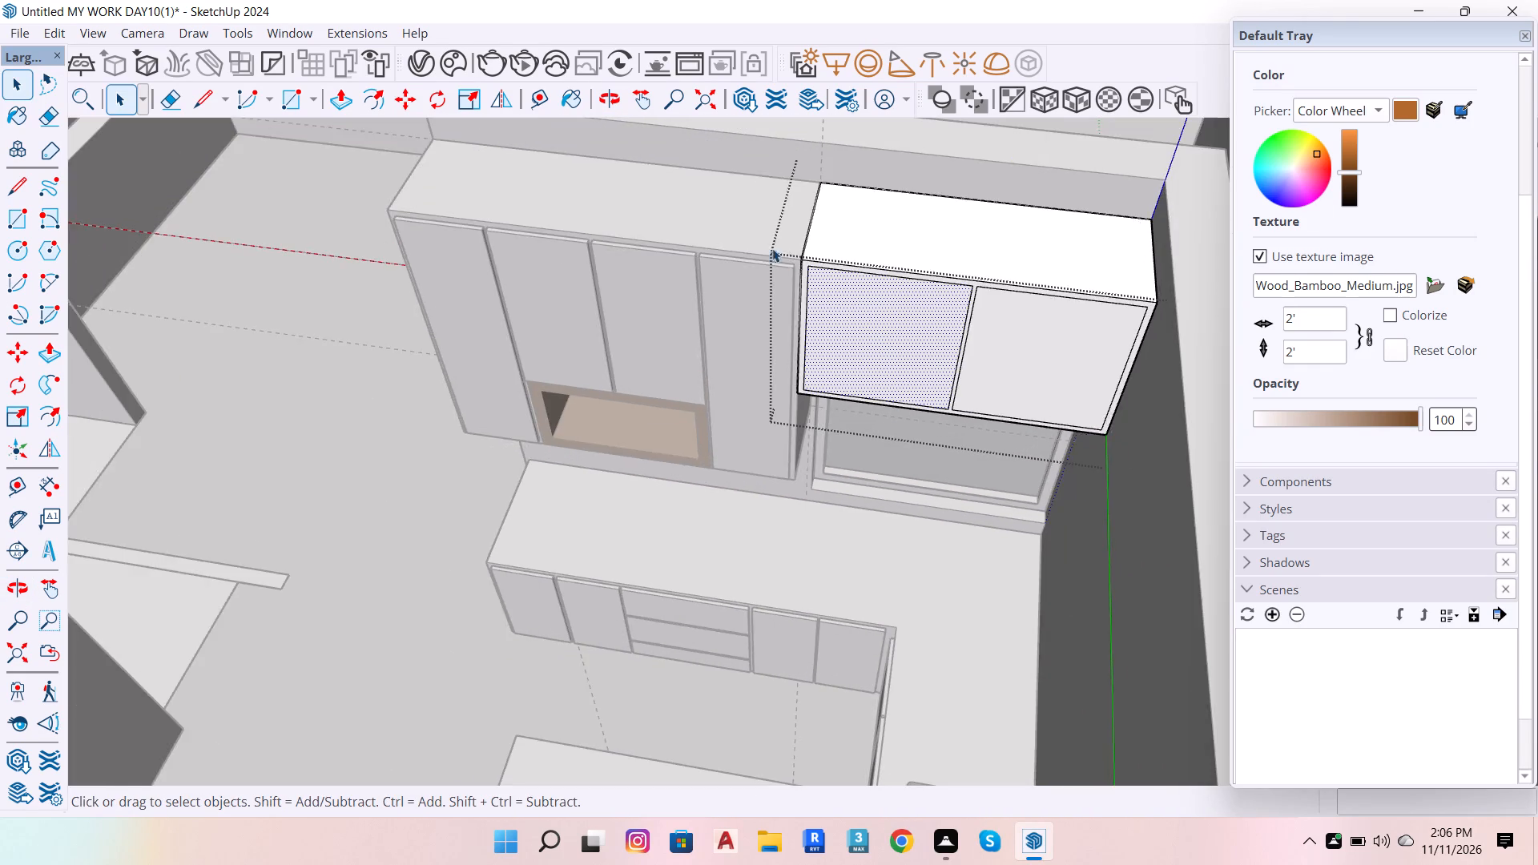
{"action": "scroll", "coordinate": [763, 246], "scroll_direction": "up", "scroll_amount": 14}
{"action": "scroll", "coordinate": [881, 276], "scroll_direction": "up", "scroll_amount": 7}
{"action": "key", "text": "space"}
{"action": "scroll", "coordinate": [860, 262], "scroll_direction": "up", "scroll_amount": 6}
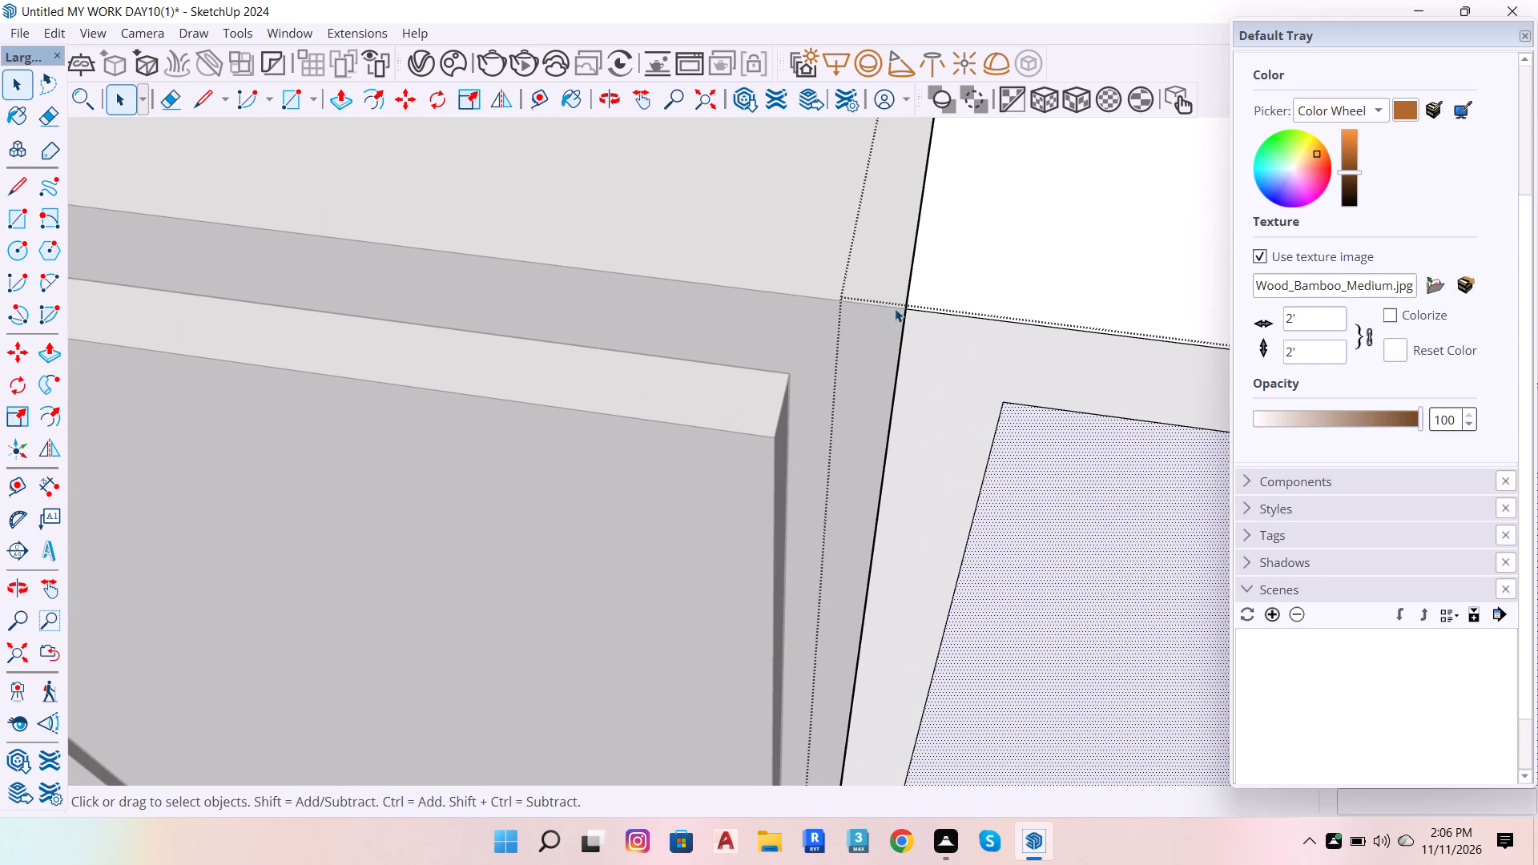
{"action": "key", "text": "o"}
{"action": "left_click_drag", "start_coordinate": [909, 307], "coordinate": [1160, 130]}
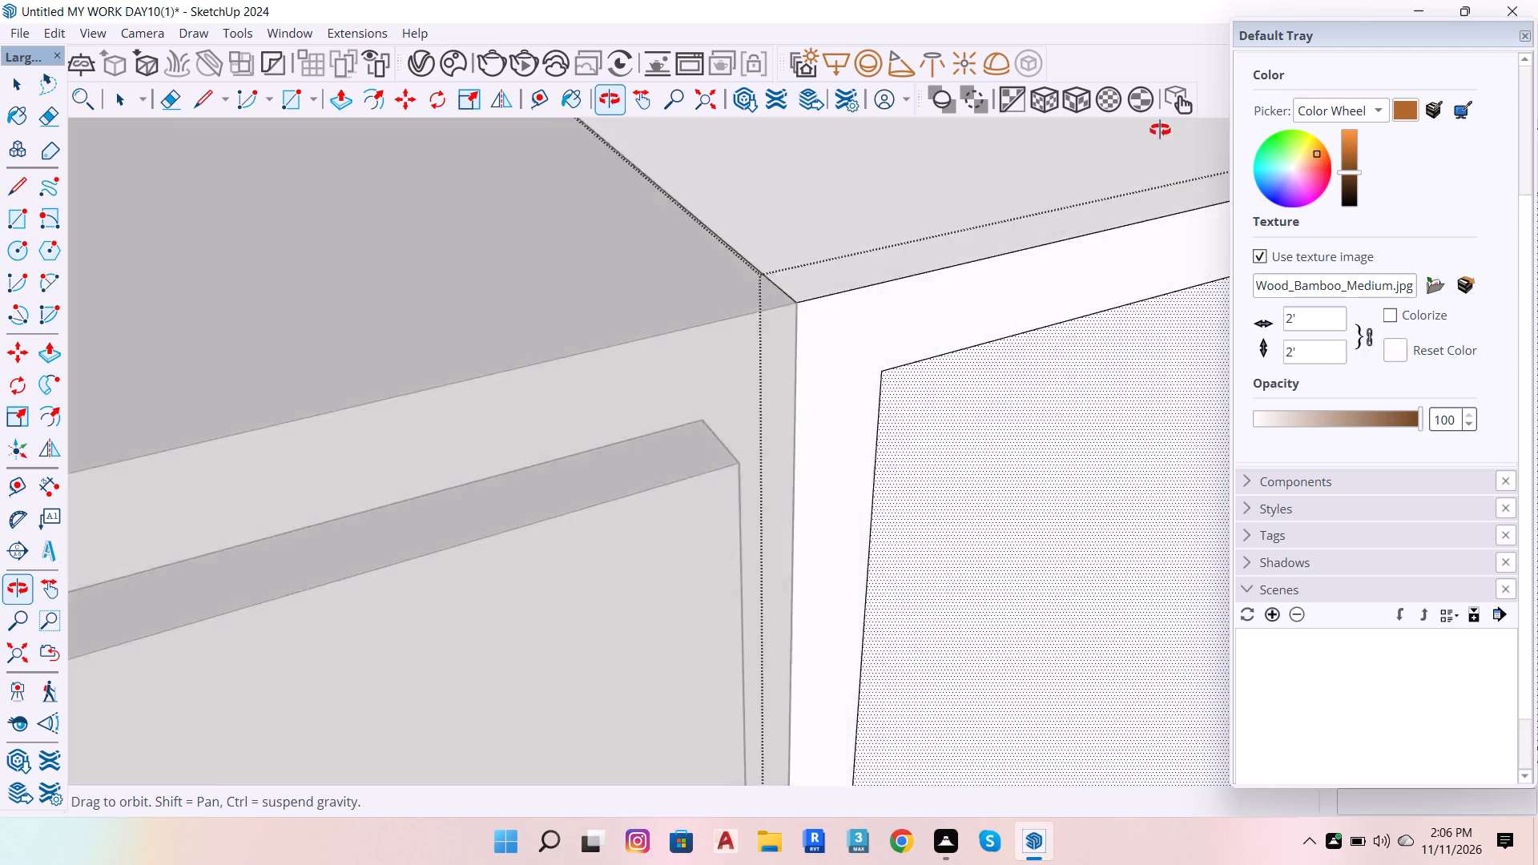
{"action": "left_click_drag", "start_coordinate": [1160, 130], "coordinate": [1017, 167]}
{"action": "scroll", "coordinate": [942, 377], "scroll_direction": "down", "scroll_amount": 7}
{"action": "key", "text": "space"}
{"action": "double_click", "coordinate": [1007, 473]}
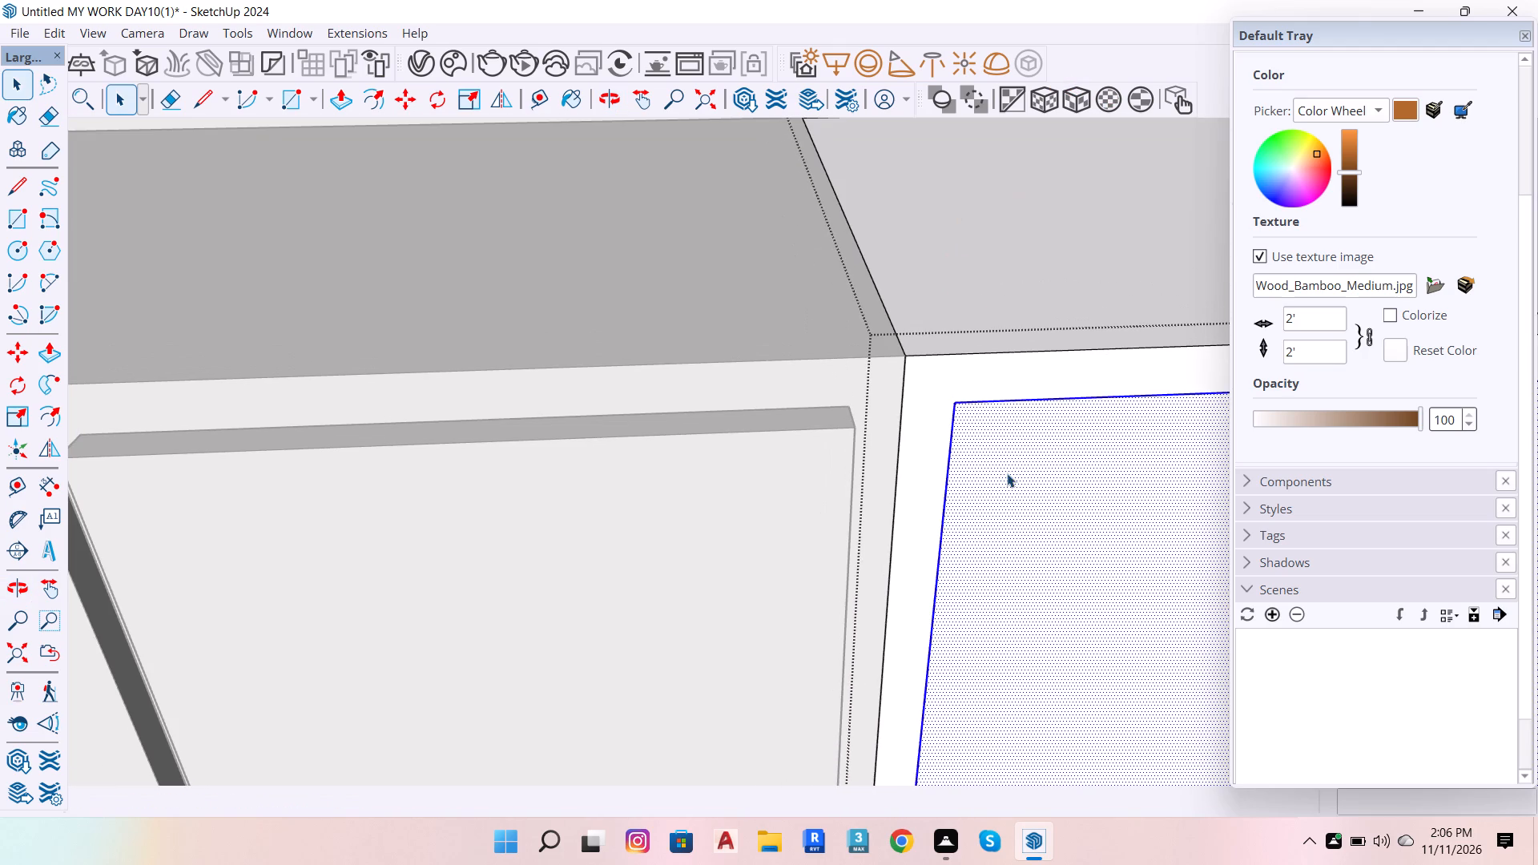
{"action": "scroll", "coordinate": [717, 458], "scroll_direction": "down", "scroll_amount": 7}
{"action": "scroll", "coordinate": [803, 517], "scroll_direction": "down", "scroll_amount": 5}
{"action": "right_click", "coordinate": [908, 555]}
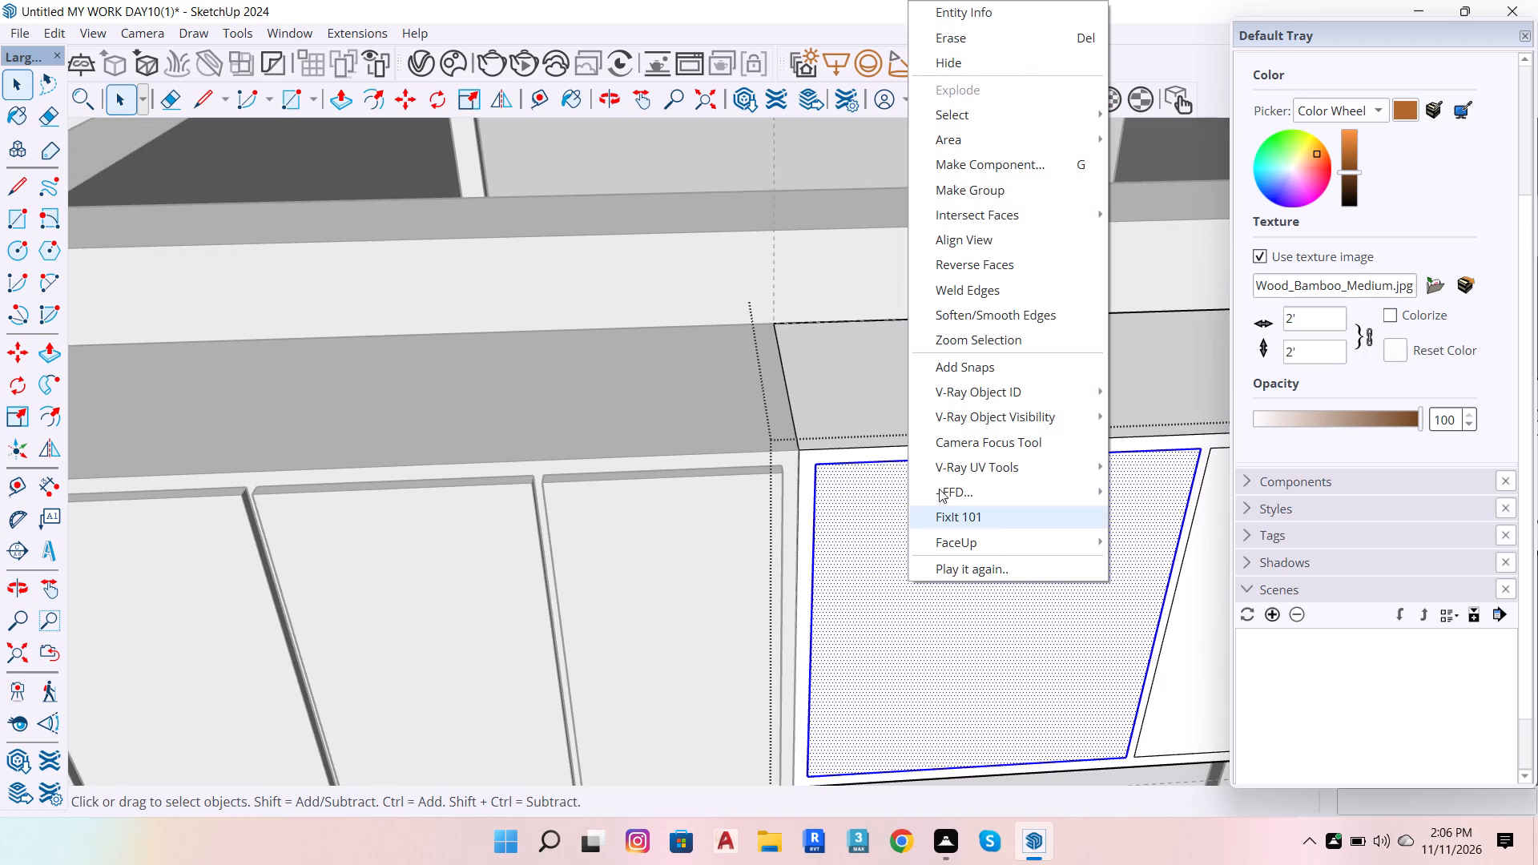
{"action": "left_click", "coordinate": [992, 183]}
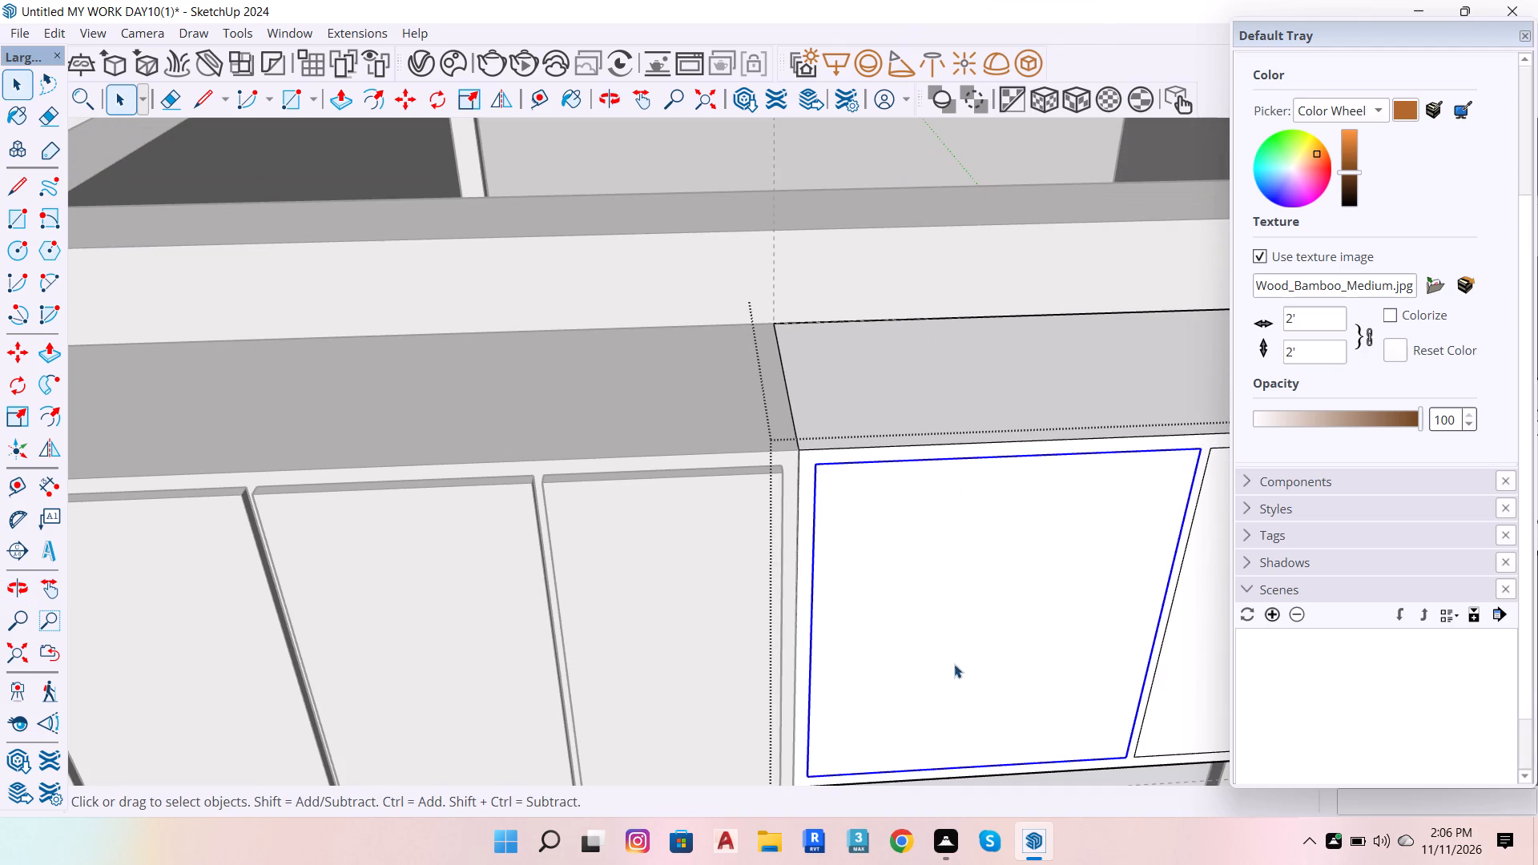
Convert the grouped door front to a component.
{"action": "right_click", "coordinate": [985, 607]}
{"action": "left_click", "coordinate": [1029, 216]}
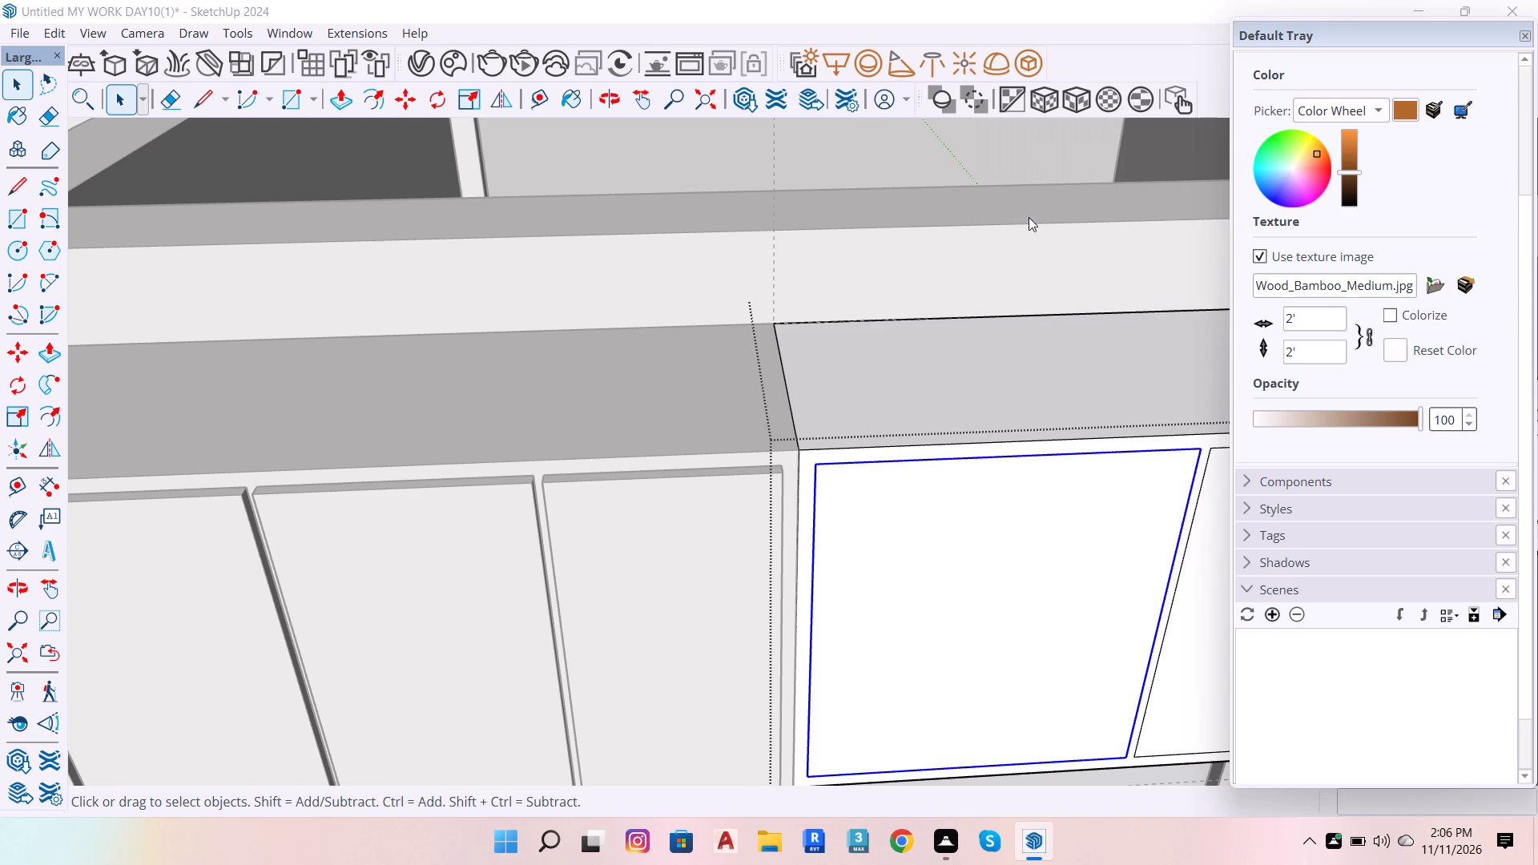
{"action": "left_click", "coordinate": [781, 674]}
Push/Pull the door's face outward to match the thickness of the neighbouring cabinet doors.
{"action": "double_click", "coordinate": [926, 545]}
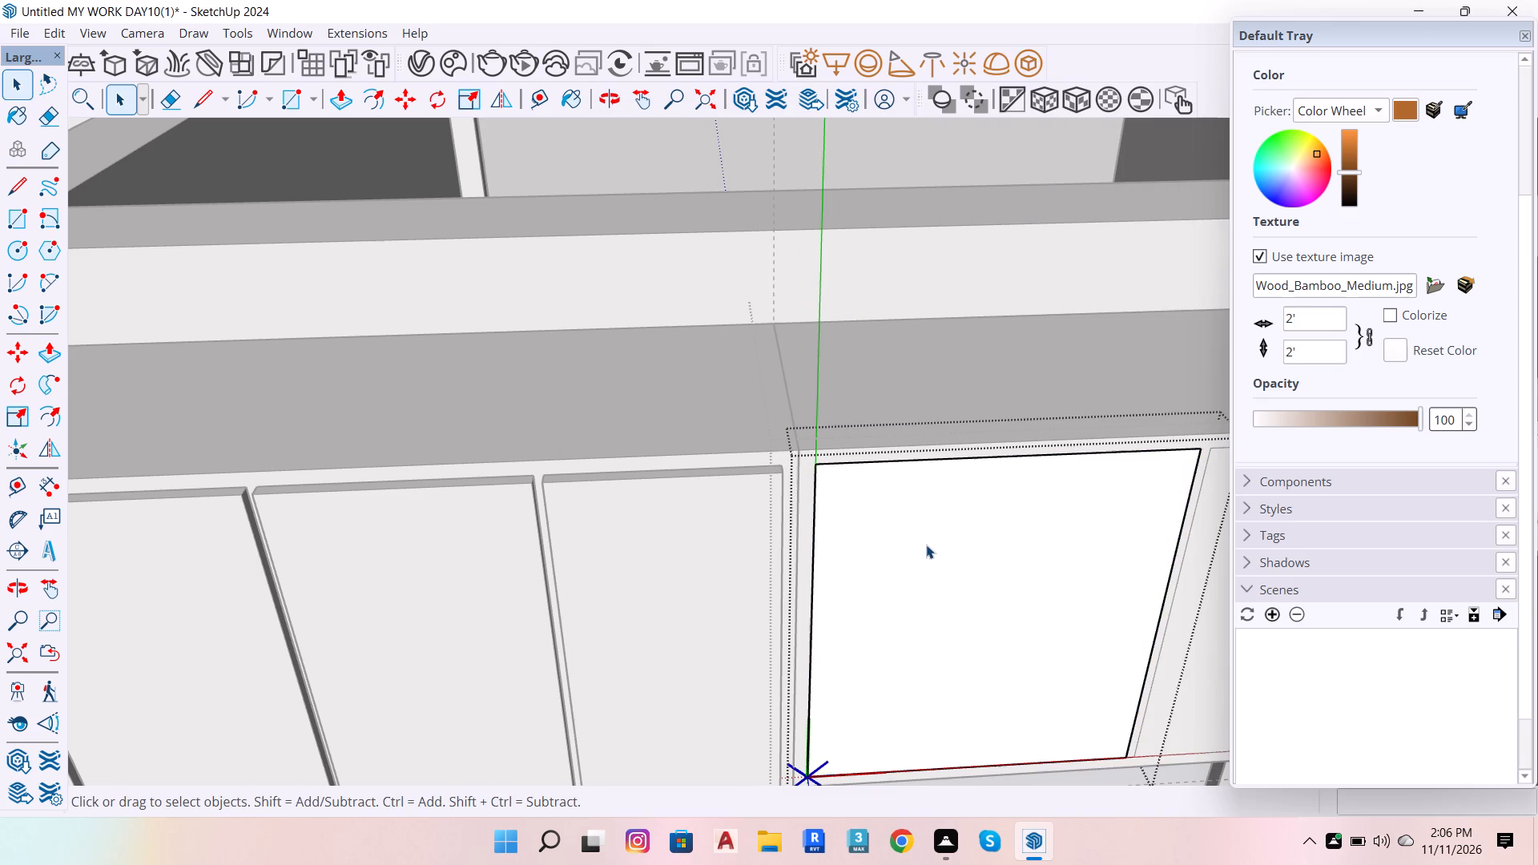
{"action": "left_click", "coordinate": [926, 545]}
{"action": "key", "text": "p"}
{"action": "left_click", "coordinate": [924, 540]}
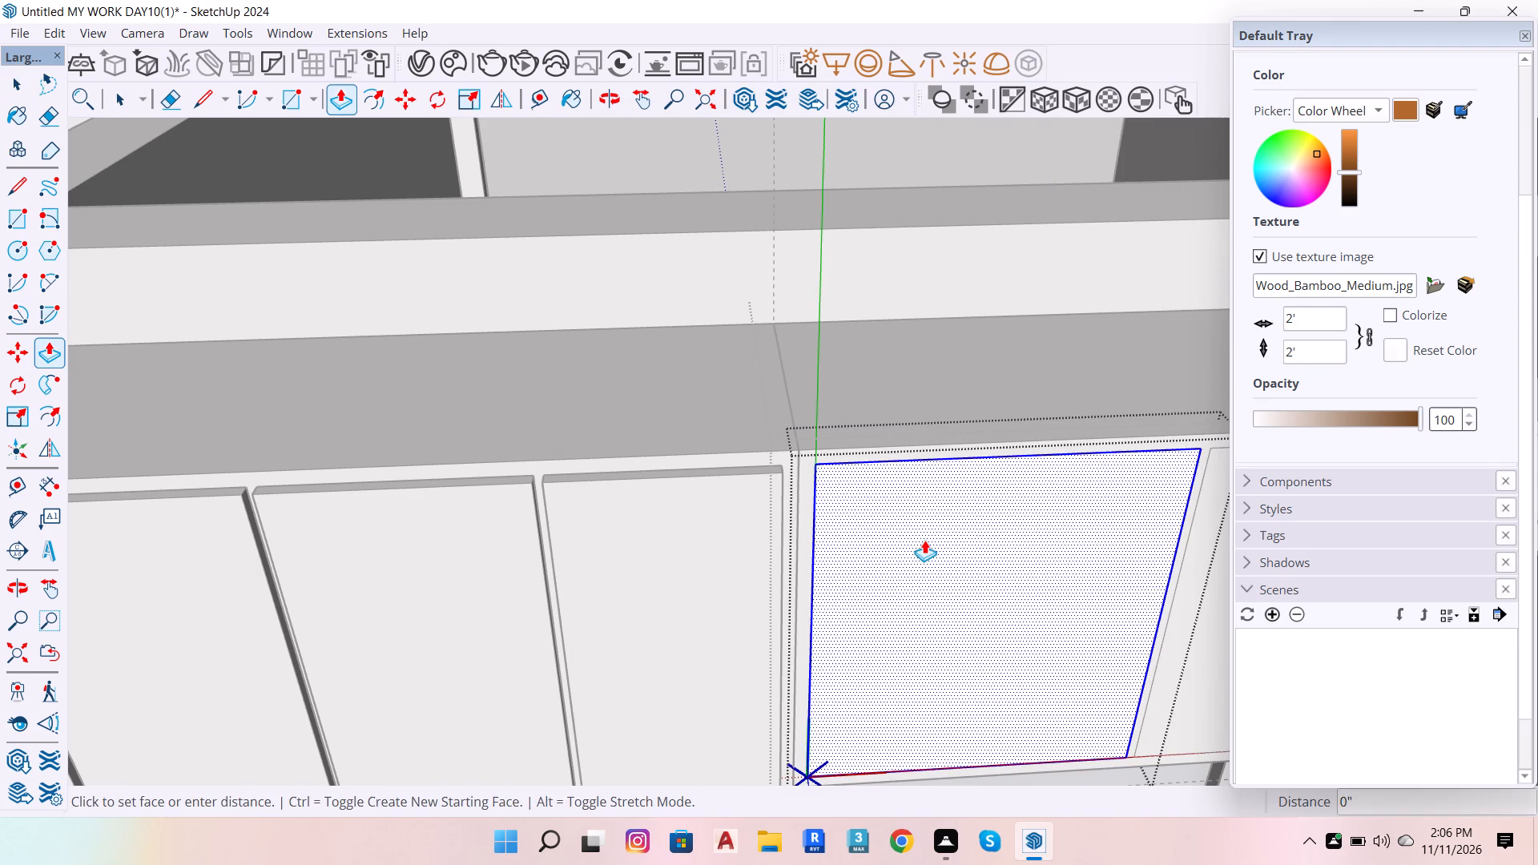
{"action": "left_click", "coordinate": [738, 581]}
{"action": "key", "text": "space"}
{"action": "scroll", "coordinate": [658, 475], "scroll_direction": "down", "scroll_amount": 3}
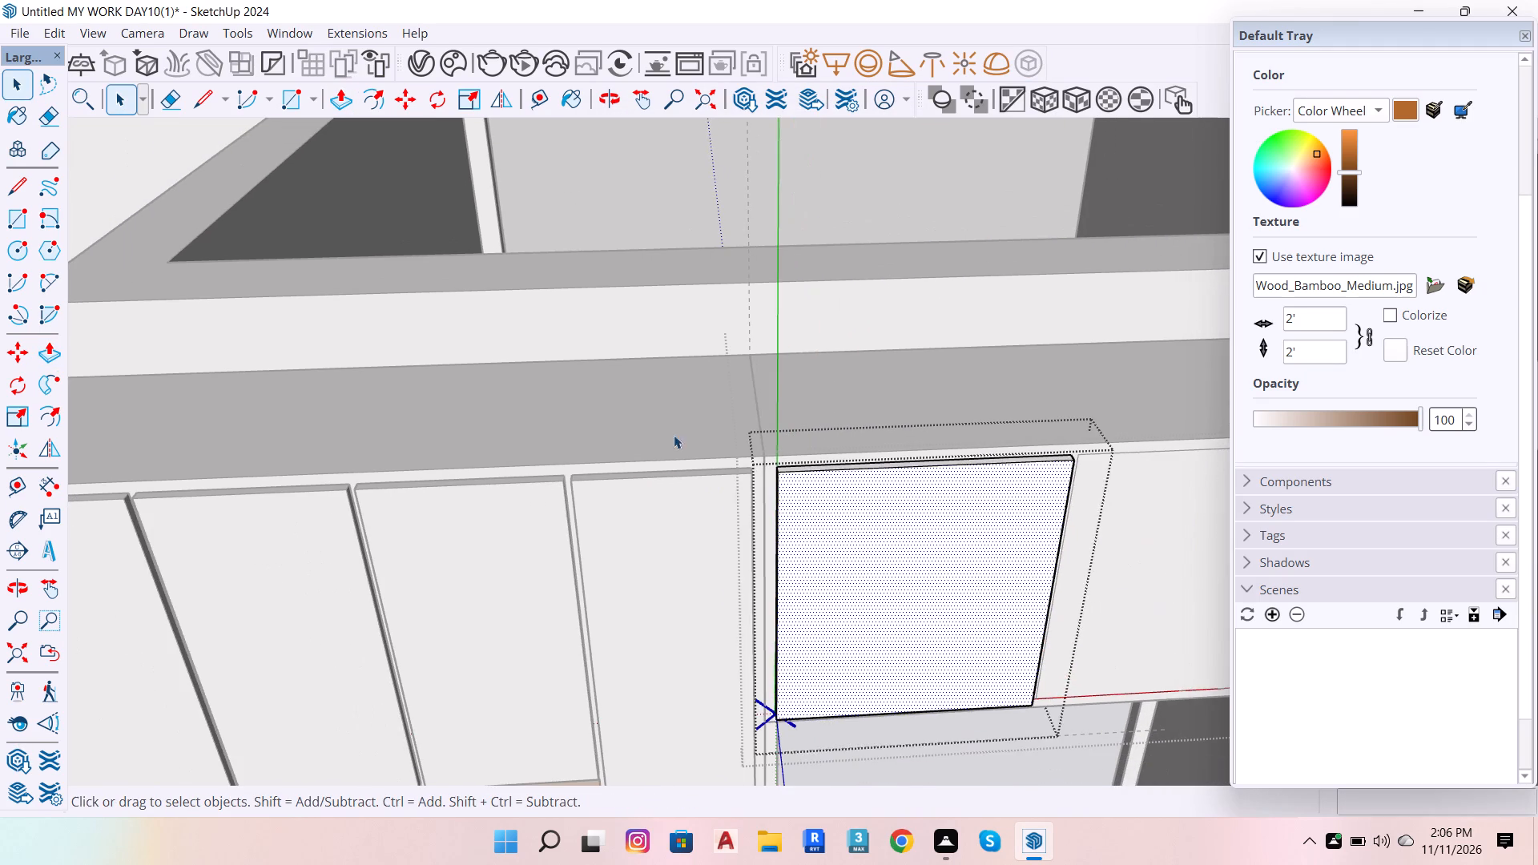
{"action": "double_click", "coordinate": [774, 178]}
Copy the raised door onto the second door outline of the cabinet above the window, aligning their upper corners.
{"action": "left_click", "coordinate": [831, 555]}
{"action": "scroll", "coordinate": [674, 462], "scroll_direction": "down", "scroll_amount": 5}
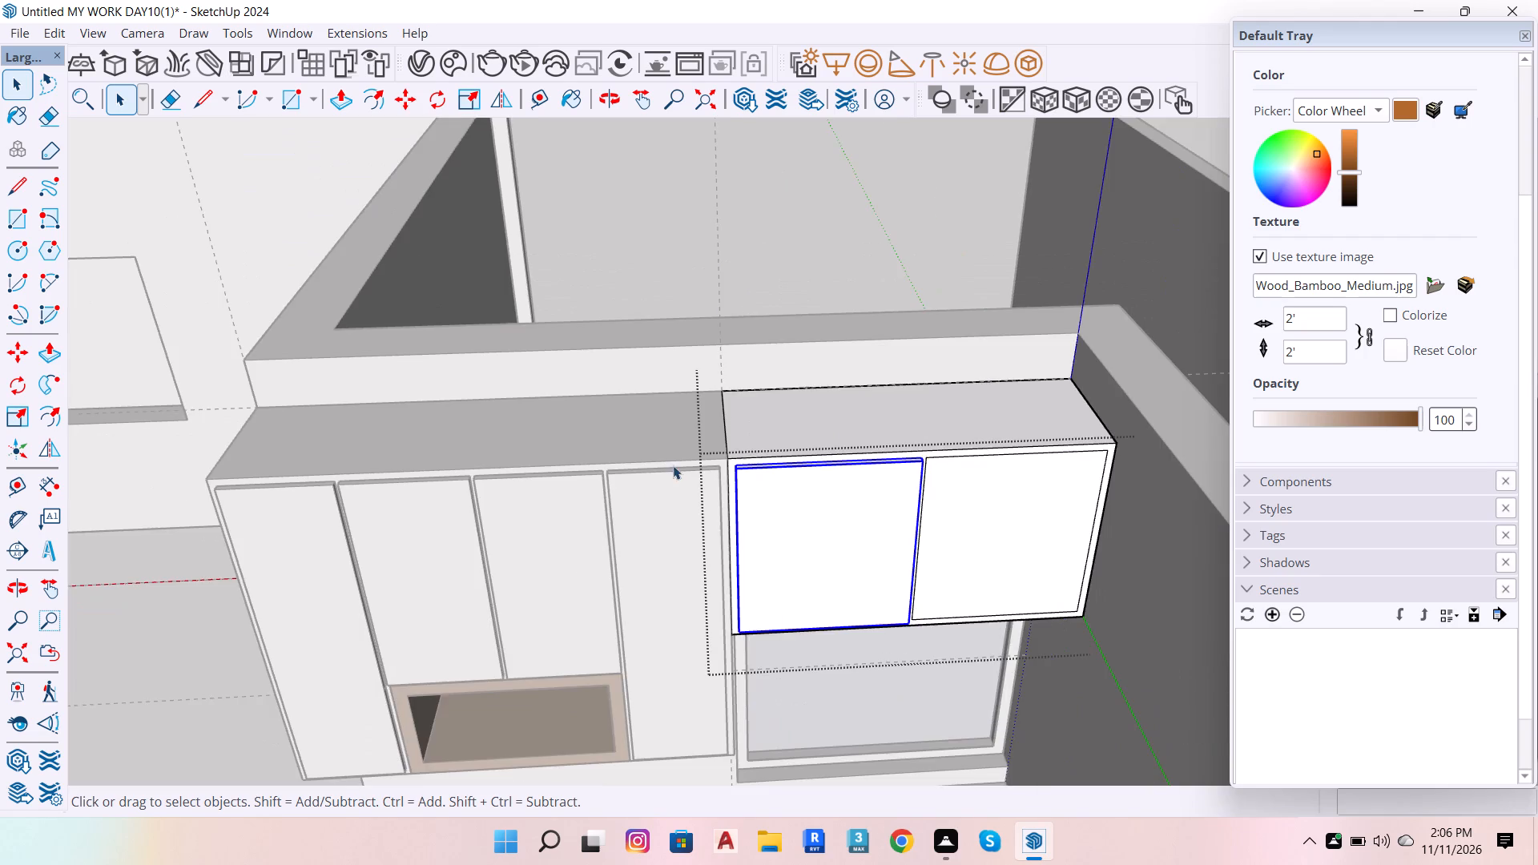
{"action": "scroll", "coordinate": [1006, 432], "scroll_direction": "up", "scroll_amount": 7}
{"action": "scroll", "coordinate": [447, 498], "scroll_direction": "up", "scroll_amount": 7}
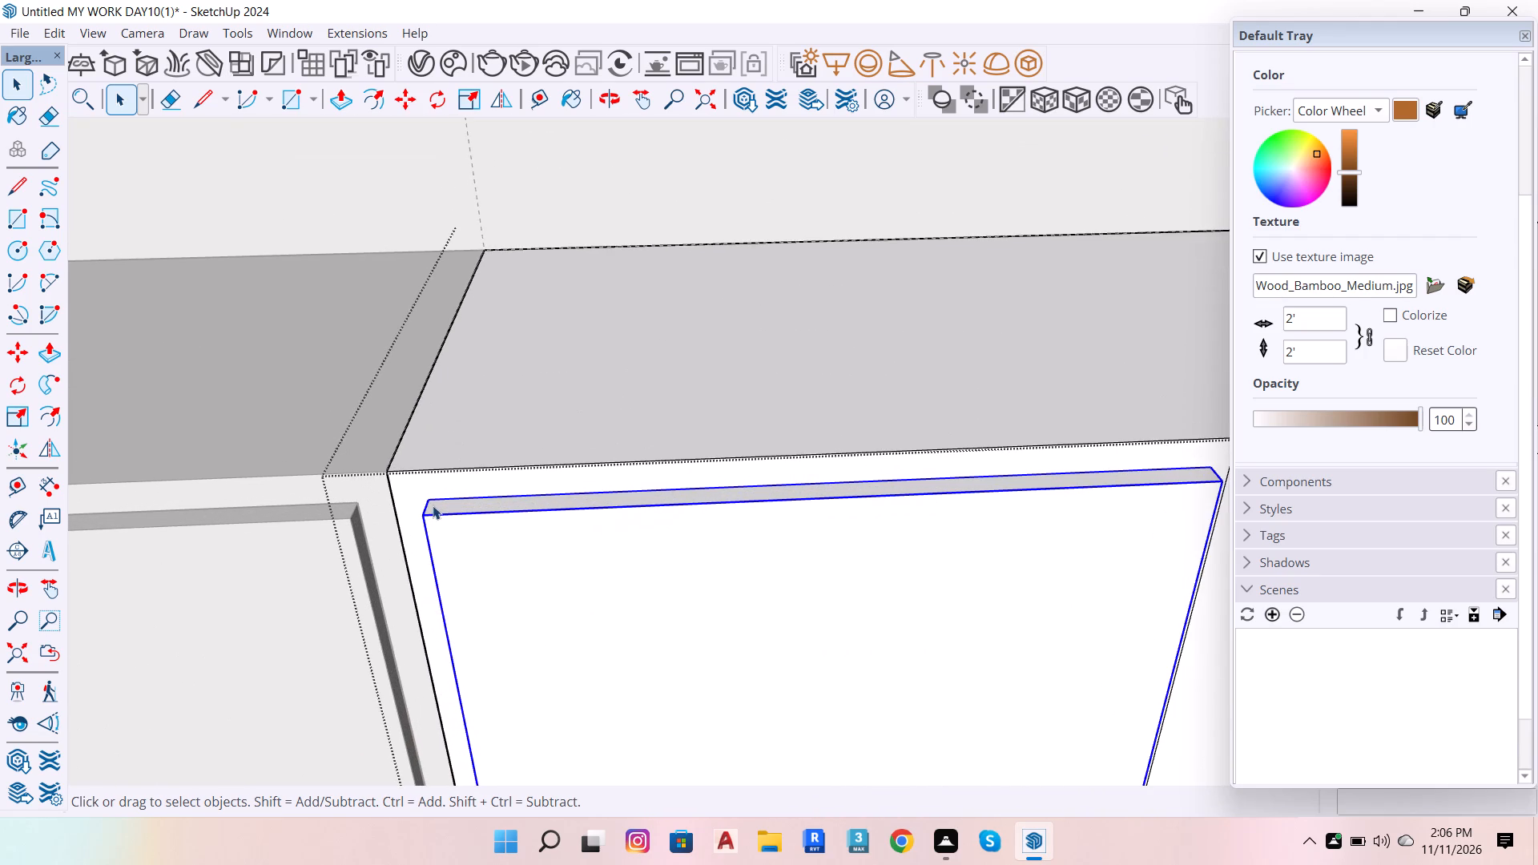
{"action": "key", "text": "m"}
{"action": "left_click", "coordinate": [429, 498]}
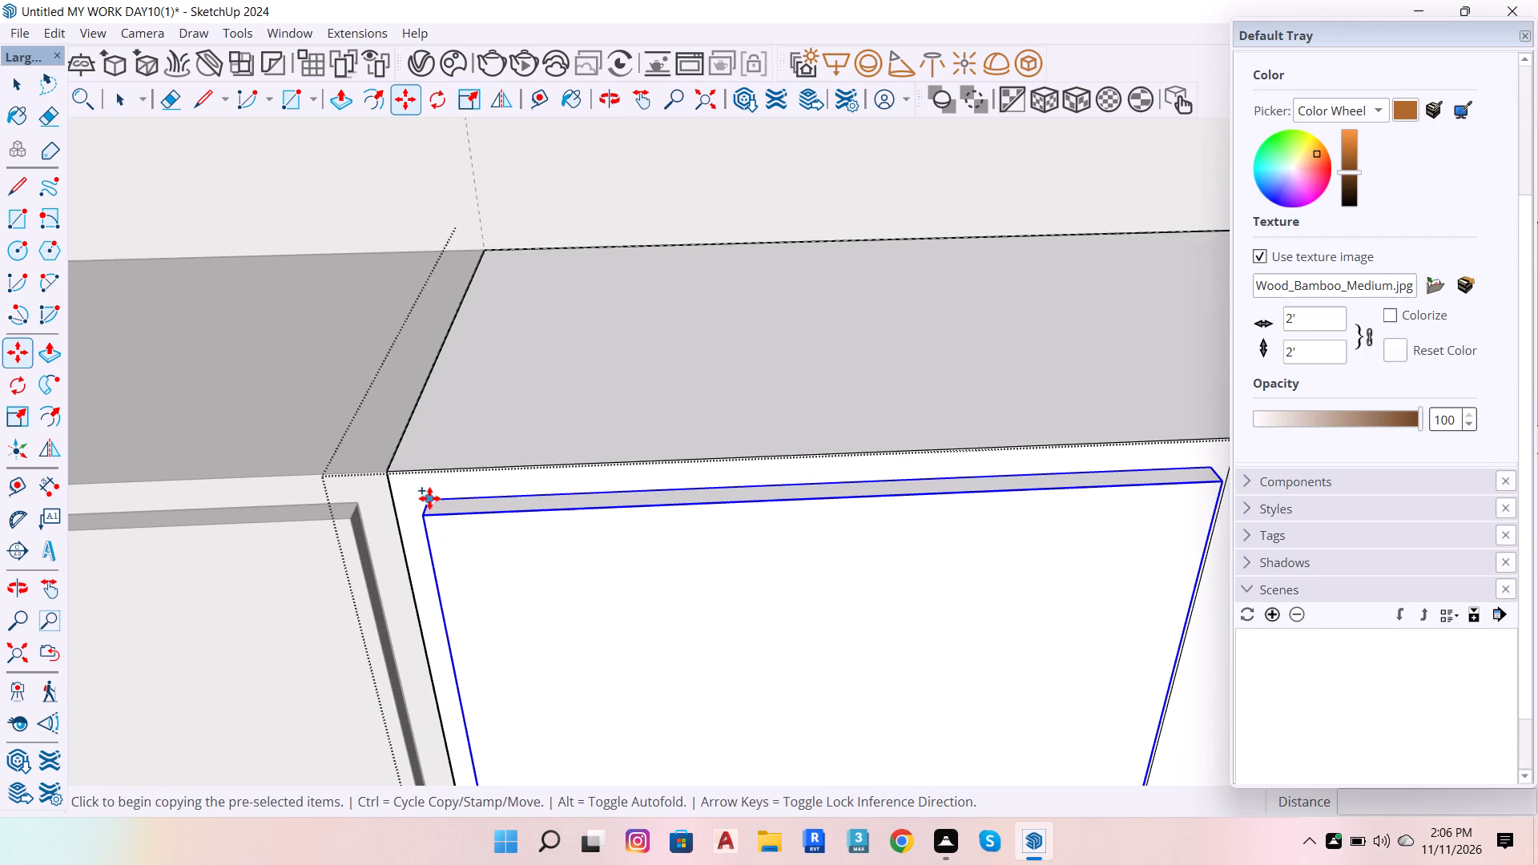
{"action": "scroll", "coordinate": [252, 536], "scroll_direction": "down", "scroll_amount": 12}
{"action": "scroll", "coordinate": [669, 540], "scroll_direction": "up", "scroll_amount": 6}
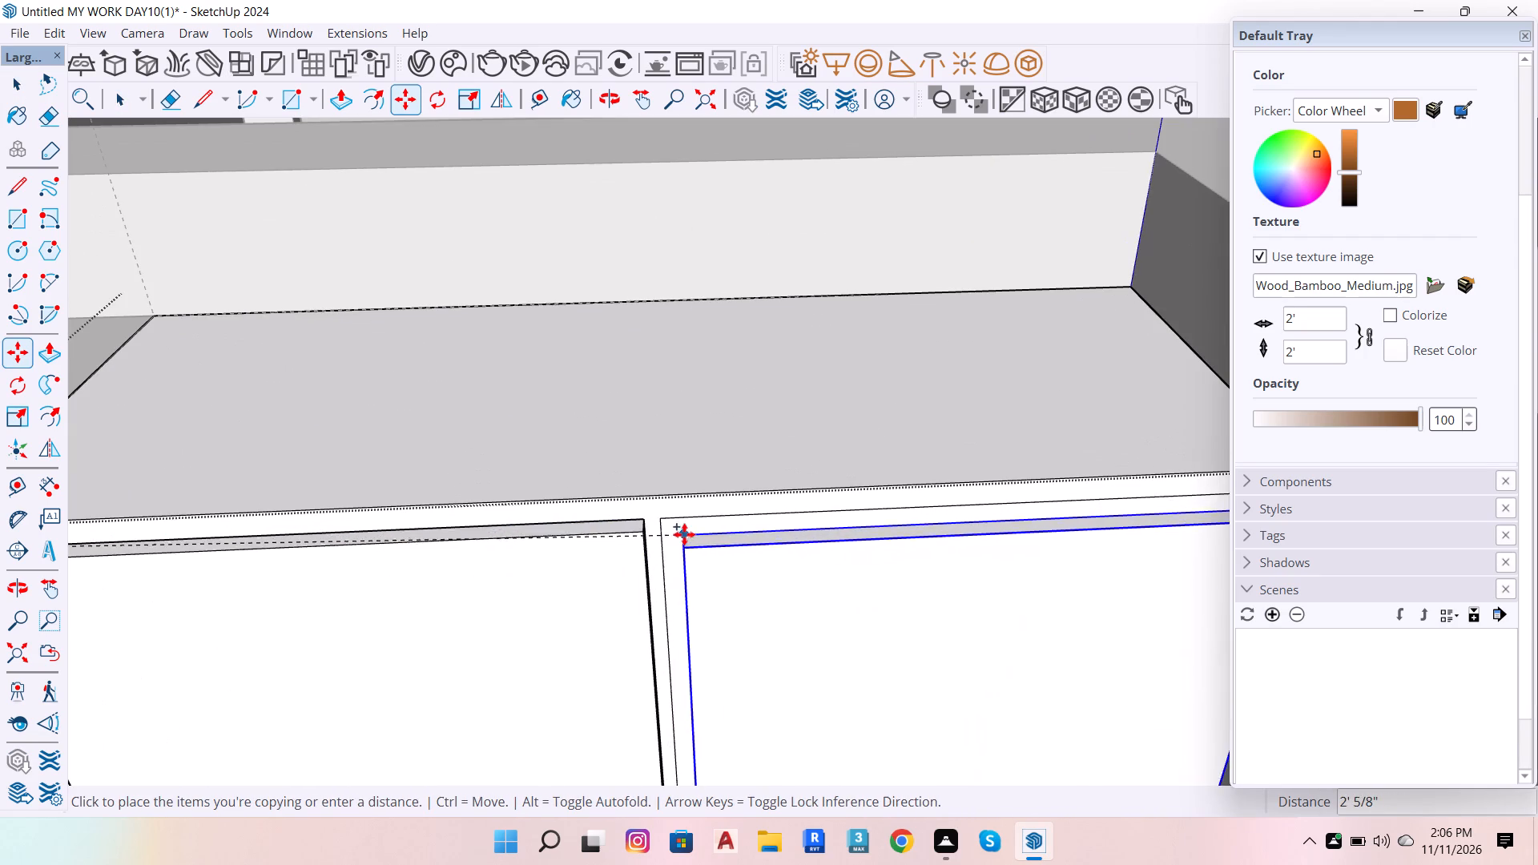
{"action": "left_click", "coordinate": [660, 521]}
{"action": "scroll", "coordinate": [648, 461], "scroll_direction": "down", "scroll_amount": 6}
{"action": "key", "text": "space"}
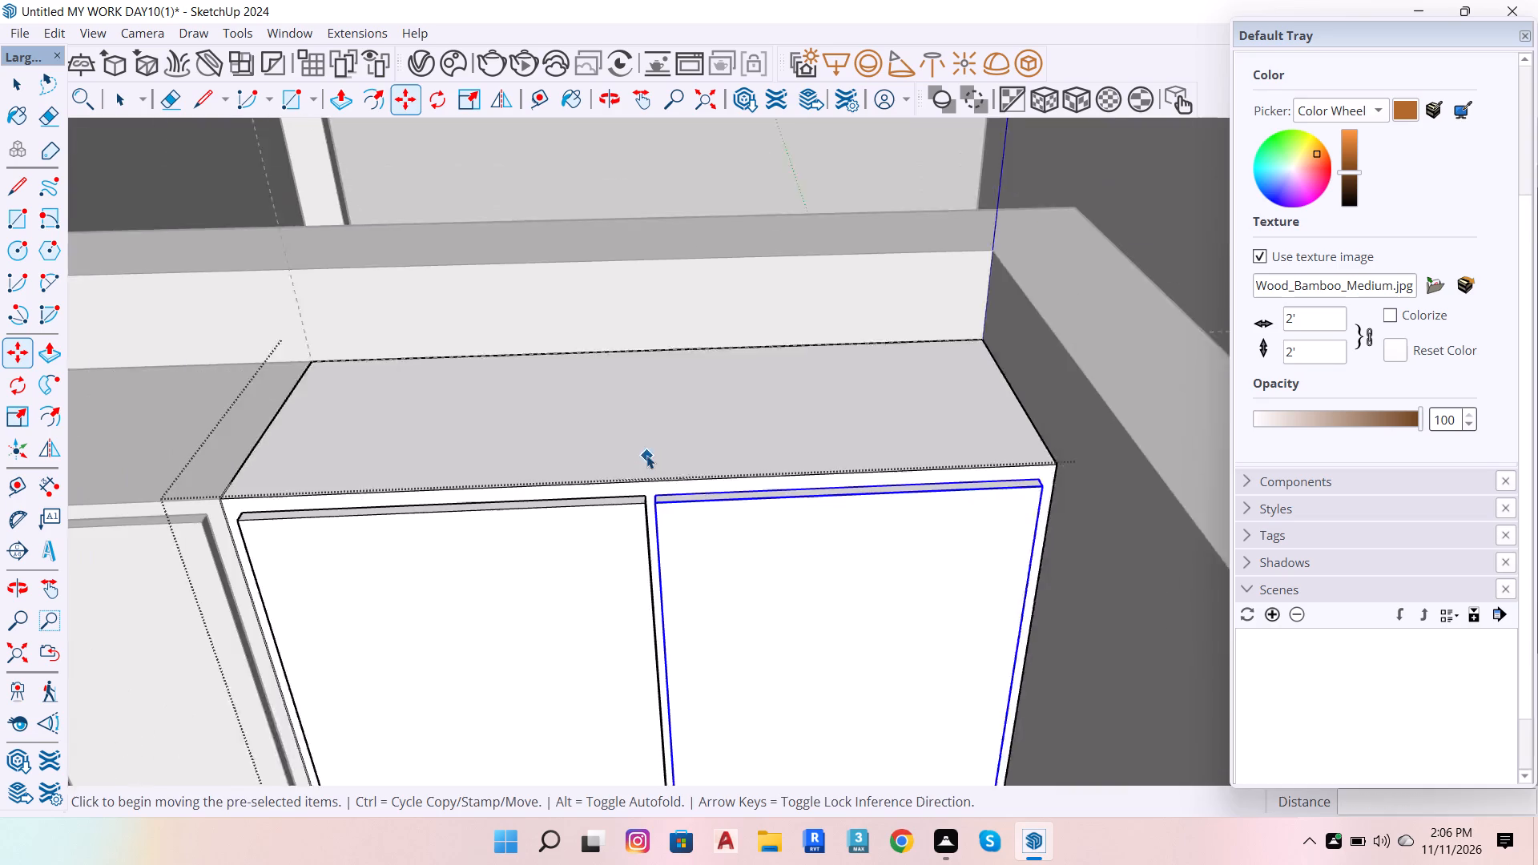
{"action": "scroll", "coordinate": [662, 459], "scroll_direction": "down", "scroll_amount": 6}
{"action": "left_click", "coordinate": [800, 253]}
Open the kitchen window group and select its glass pane face with the bounding edges.
{"action": "scroll", "coordinate": [850, 224], "scroll_direction": "down", "scroll_amount": 7}
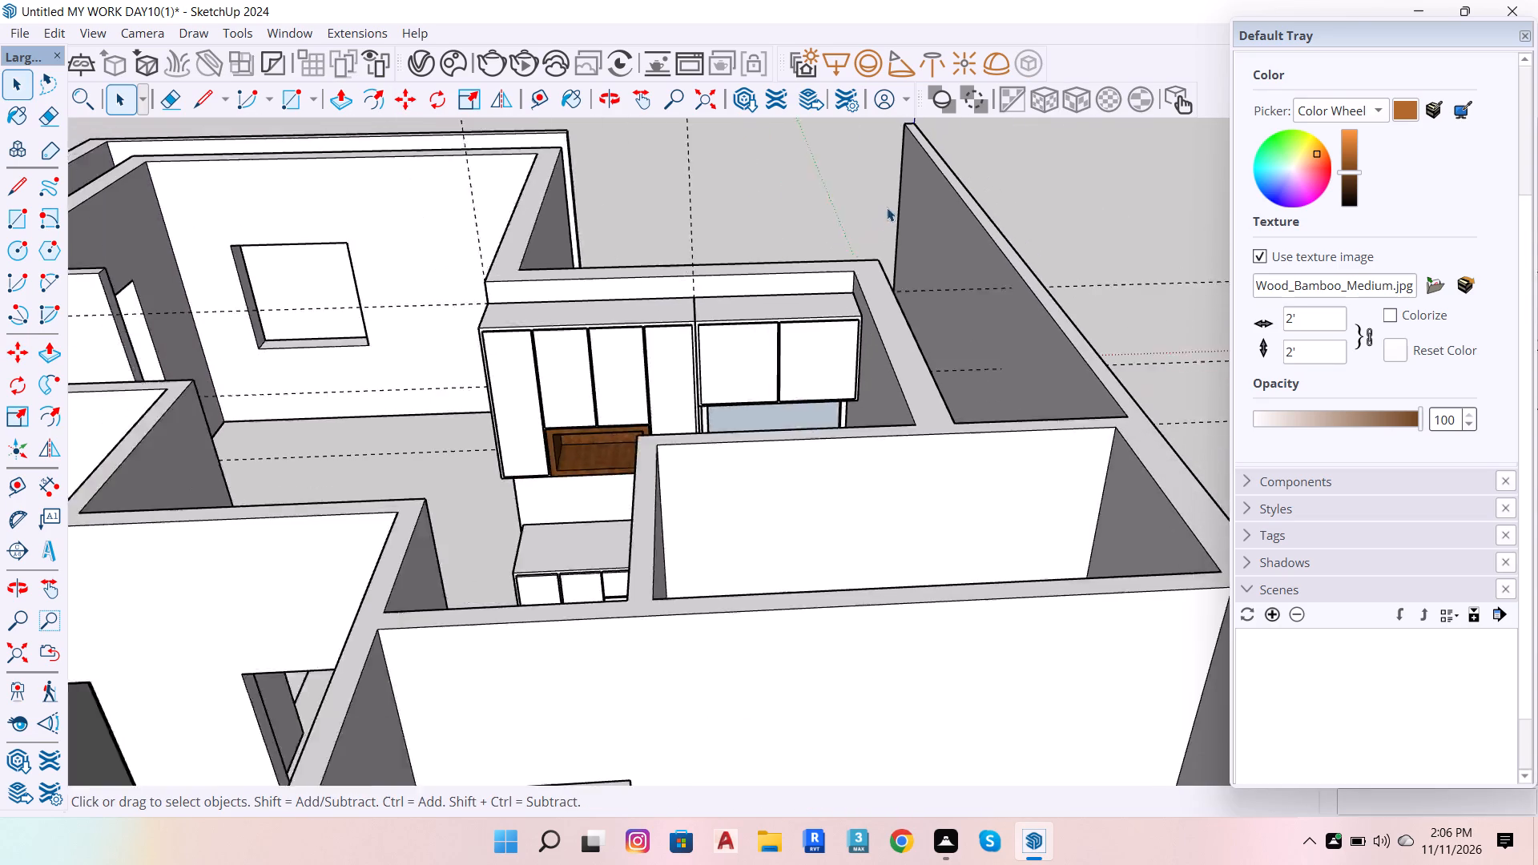
{"action": "scroll", "coordinate": [939, 183], "scroll_direction": "down", "scroll_amount": 5}
{"action": "scroll", "coordinate": [934, 300], "scroll_direction": "down", "scroll_amount": 6}
{"action": "scroll", "coordinate": [685, 311], "scroll_direction": "up", "scroll_amount": 8}
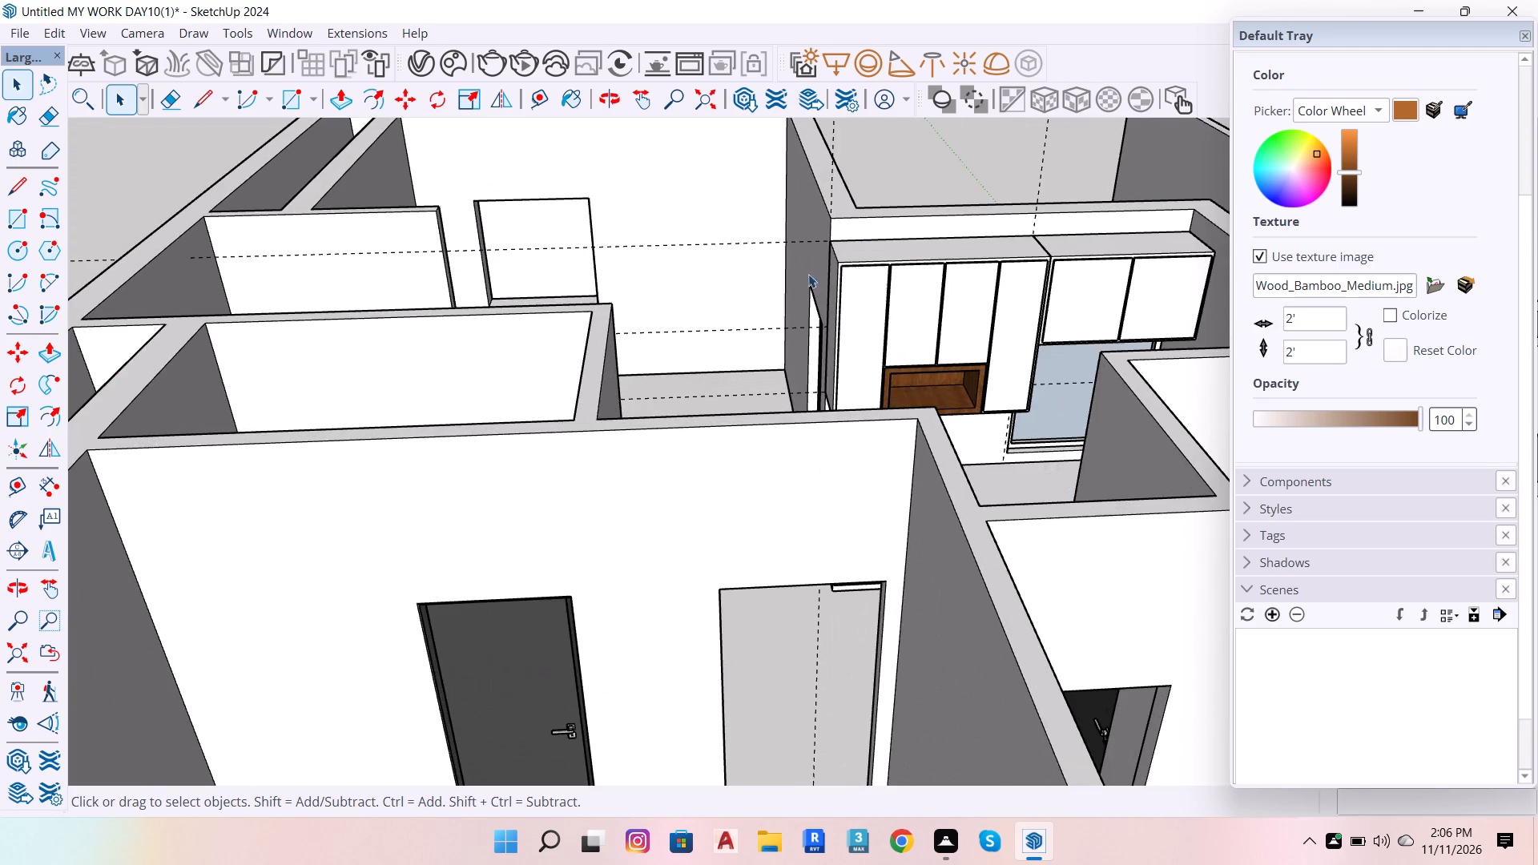
{"action": "scroll", "coordinate": [956, 226], "scroll_direction": "up", "scroll_amount": 7}
{"action": "scroll", "coordinate": [552, 327], "scroll_direction": "down", "scroll_amount": 6}
{"action": "scroll", "coordinate": [1013, 302], "scroll_direction": "up", "scroll_amount": 8}
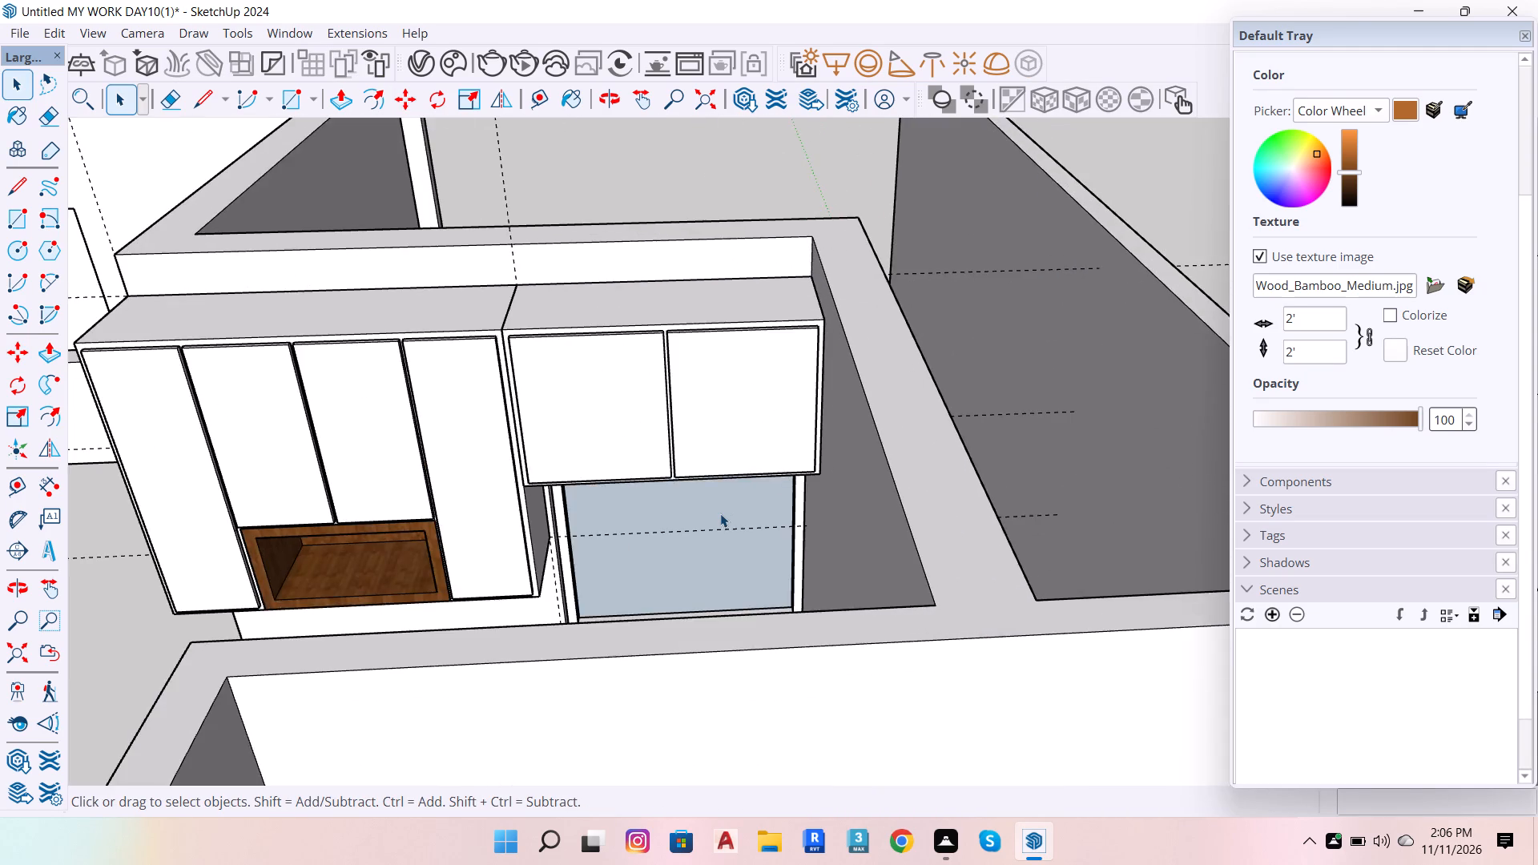
{"action": "scroll", "coordinate": [720, 513], "scroll_direction": "up", "scroll_amount": 7}
{"action": "double_click", "coordinate": [720, 513]}
{"action": "double_click", "coordinate": [720, 513]}
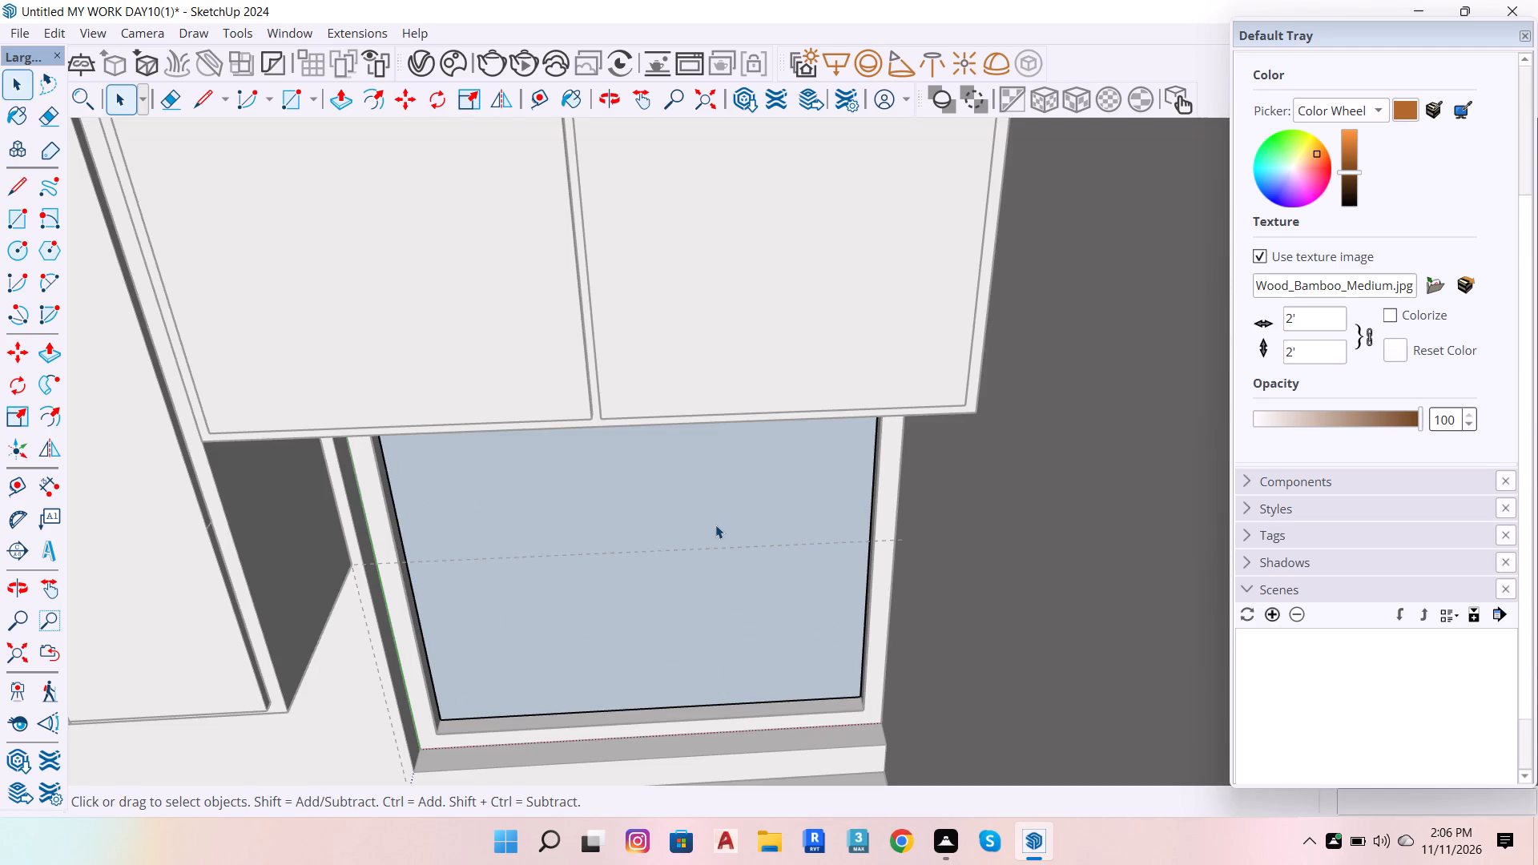
{"action": "left_click", "coordinate": [715, 525]}
{"action": "double_click", "coordinate": [715, 525]}
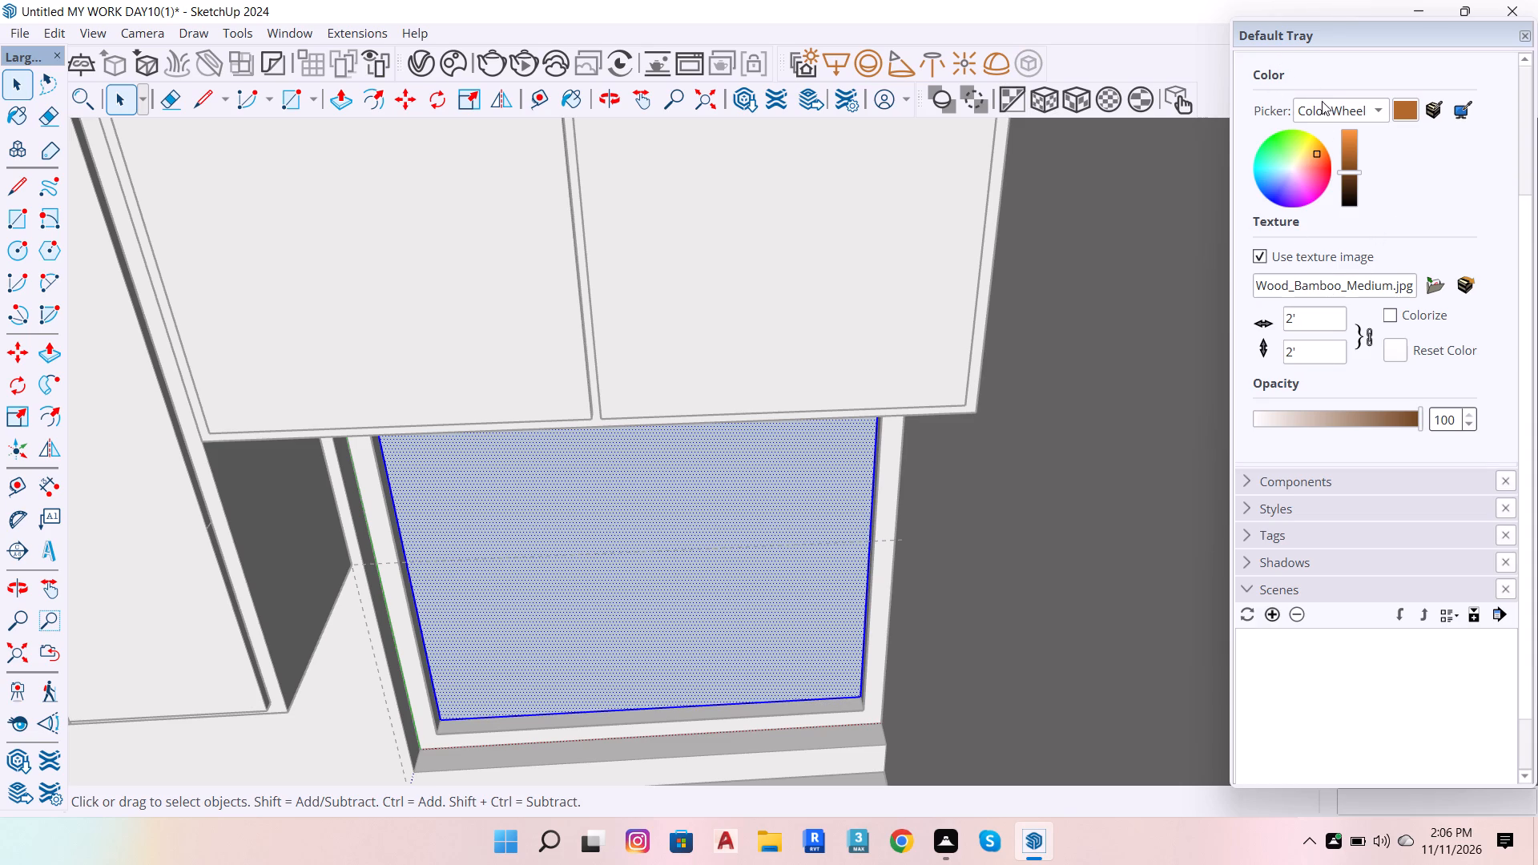
Browse the material library's Glass and Mirrors collection for the window glass.
{"action": "scroll", "coordinate": [1319, 59], "scroll_direction": "up", "scroll_amount": 7}
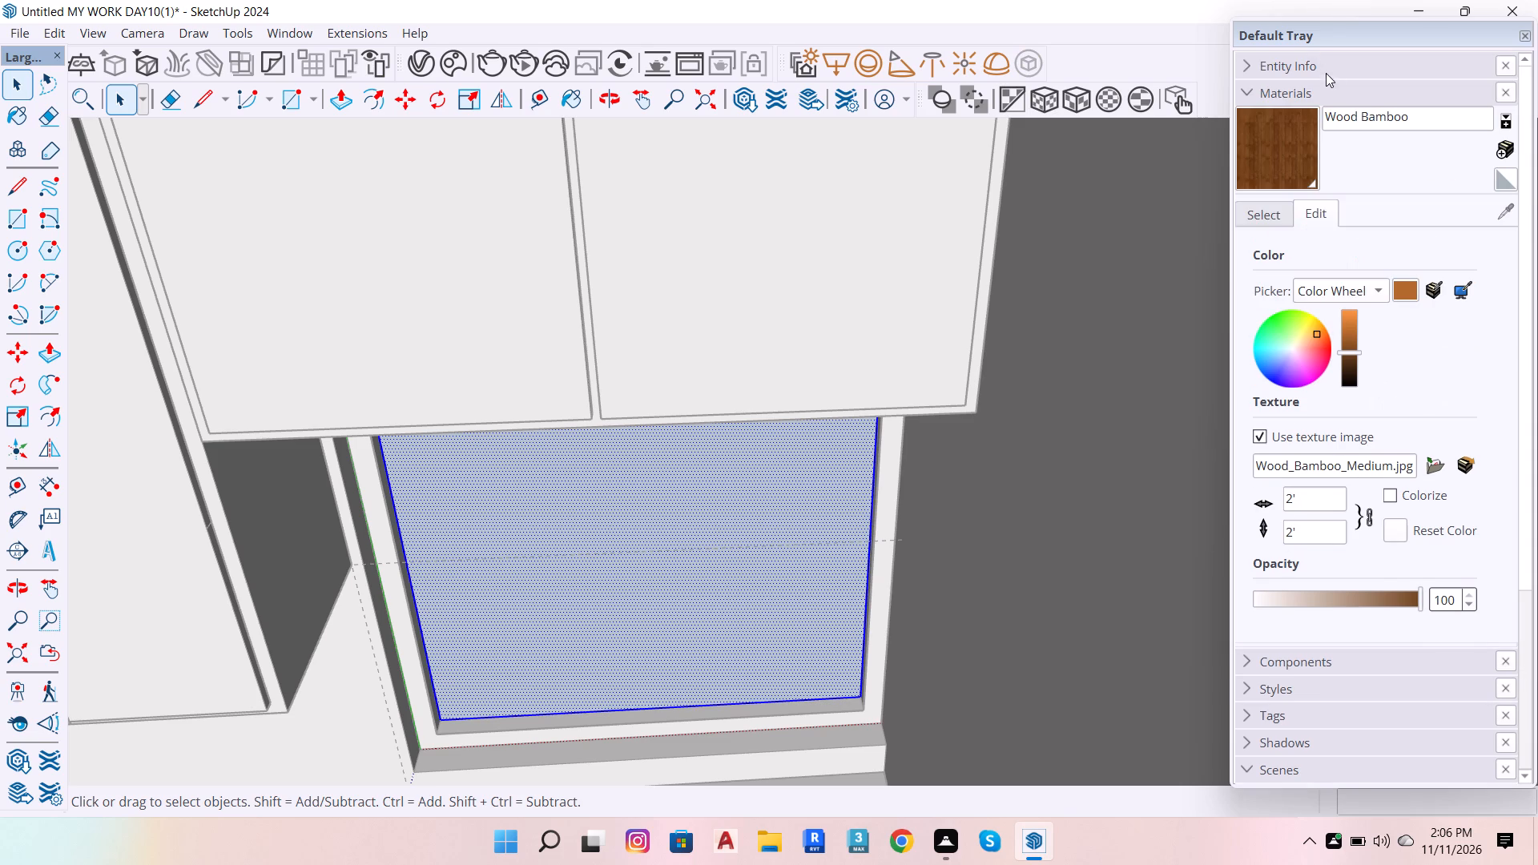
{"action": "scroll", "coordinate": [1326, 74], "scroll_direction": "up", "scroll_amount": 6}
{"action": "left_click", "coordinate": [1306, 93]}
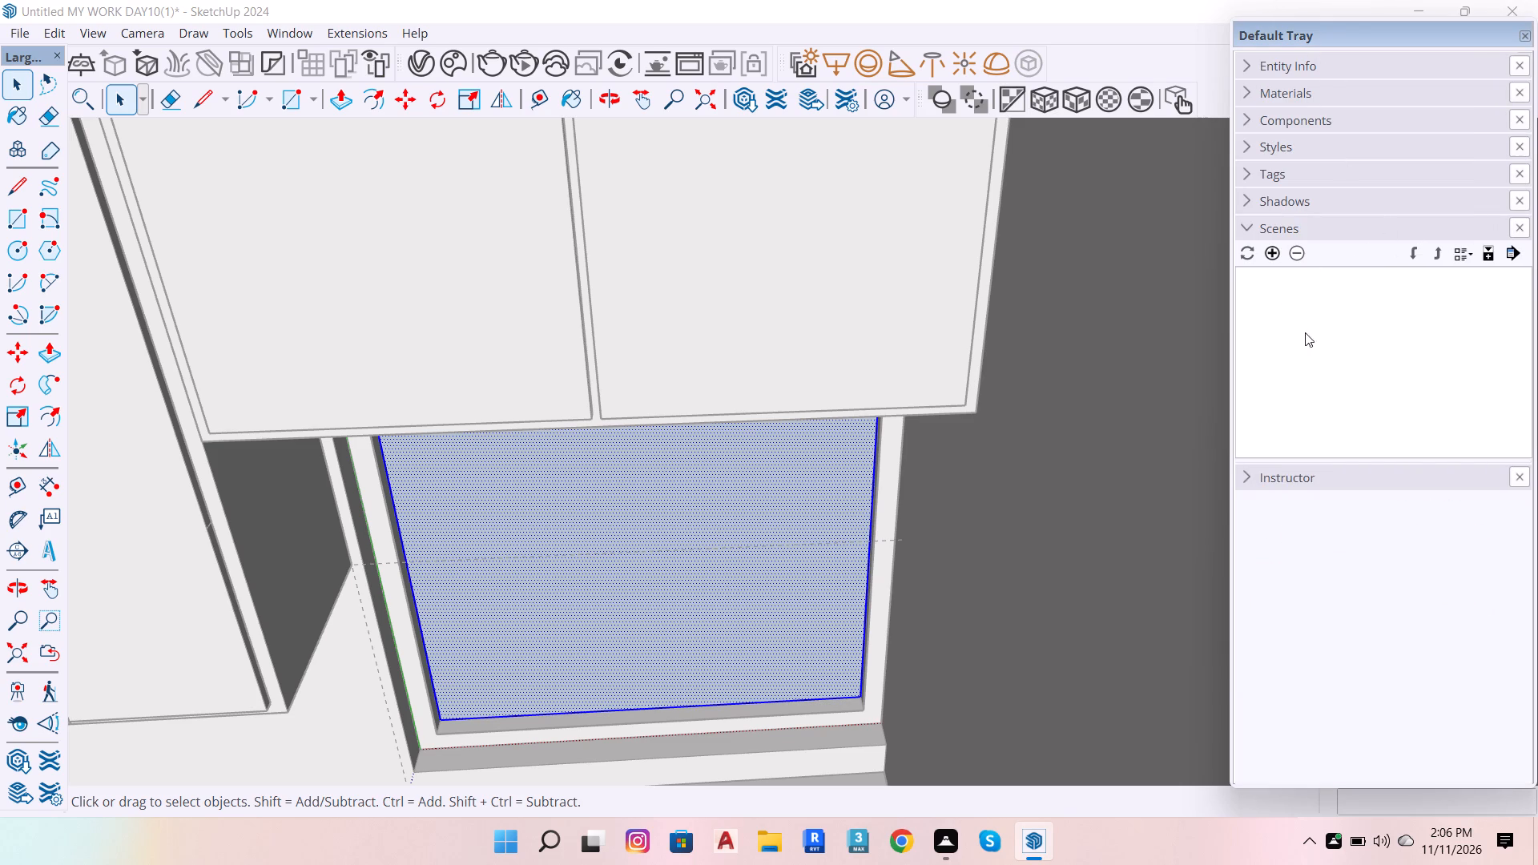
{"action": "left_click", "coordinate": [1329, 70]}
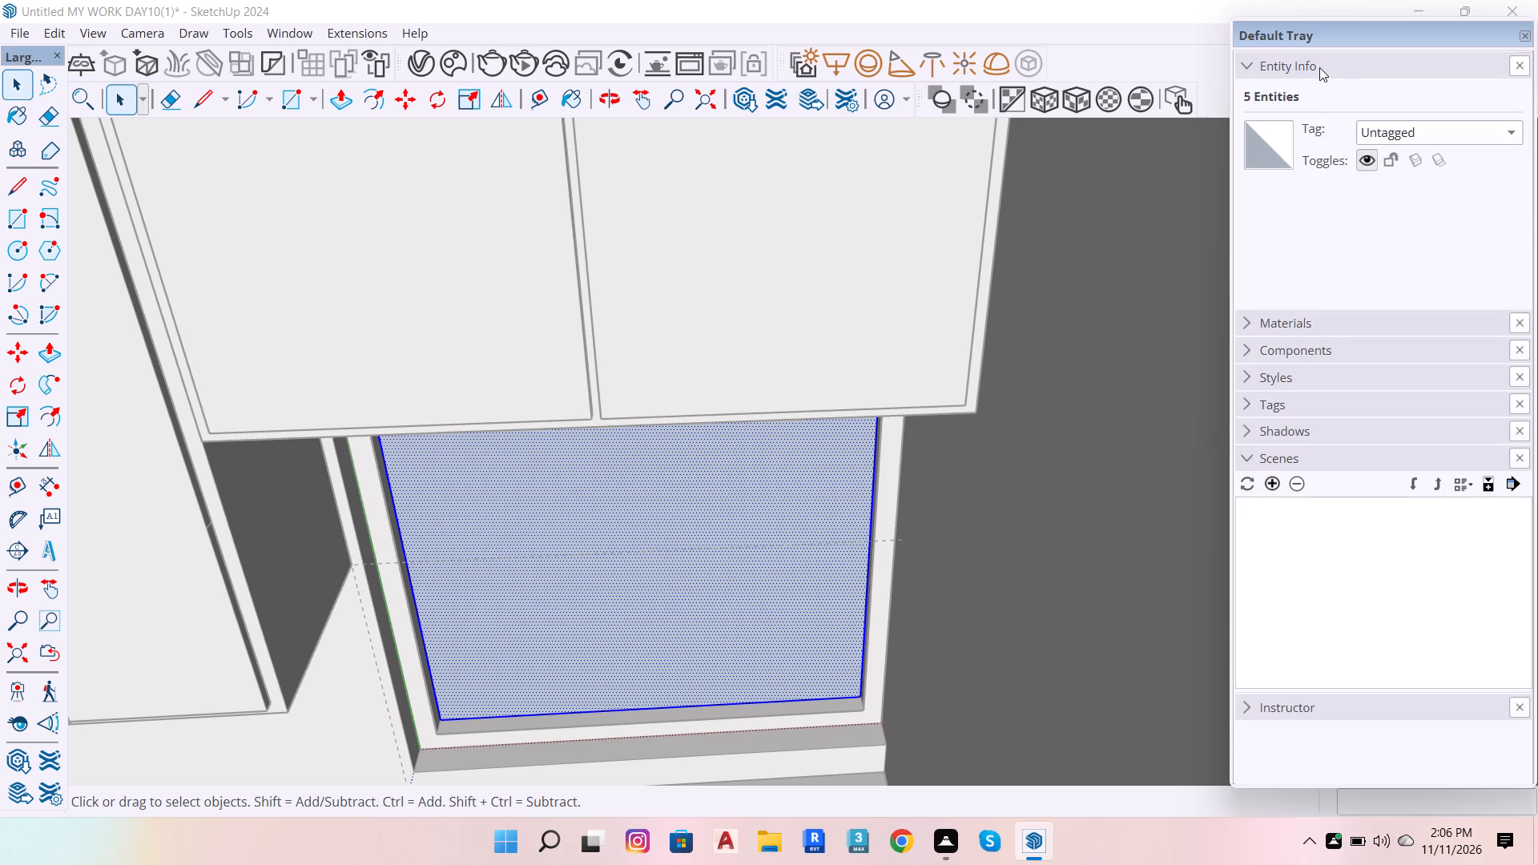
{"action": "left_click", "coordinate": [1319, 67]}
{"action": "left_click", "coordinate": [1318, 89]}
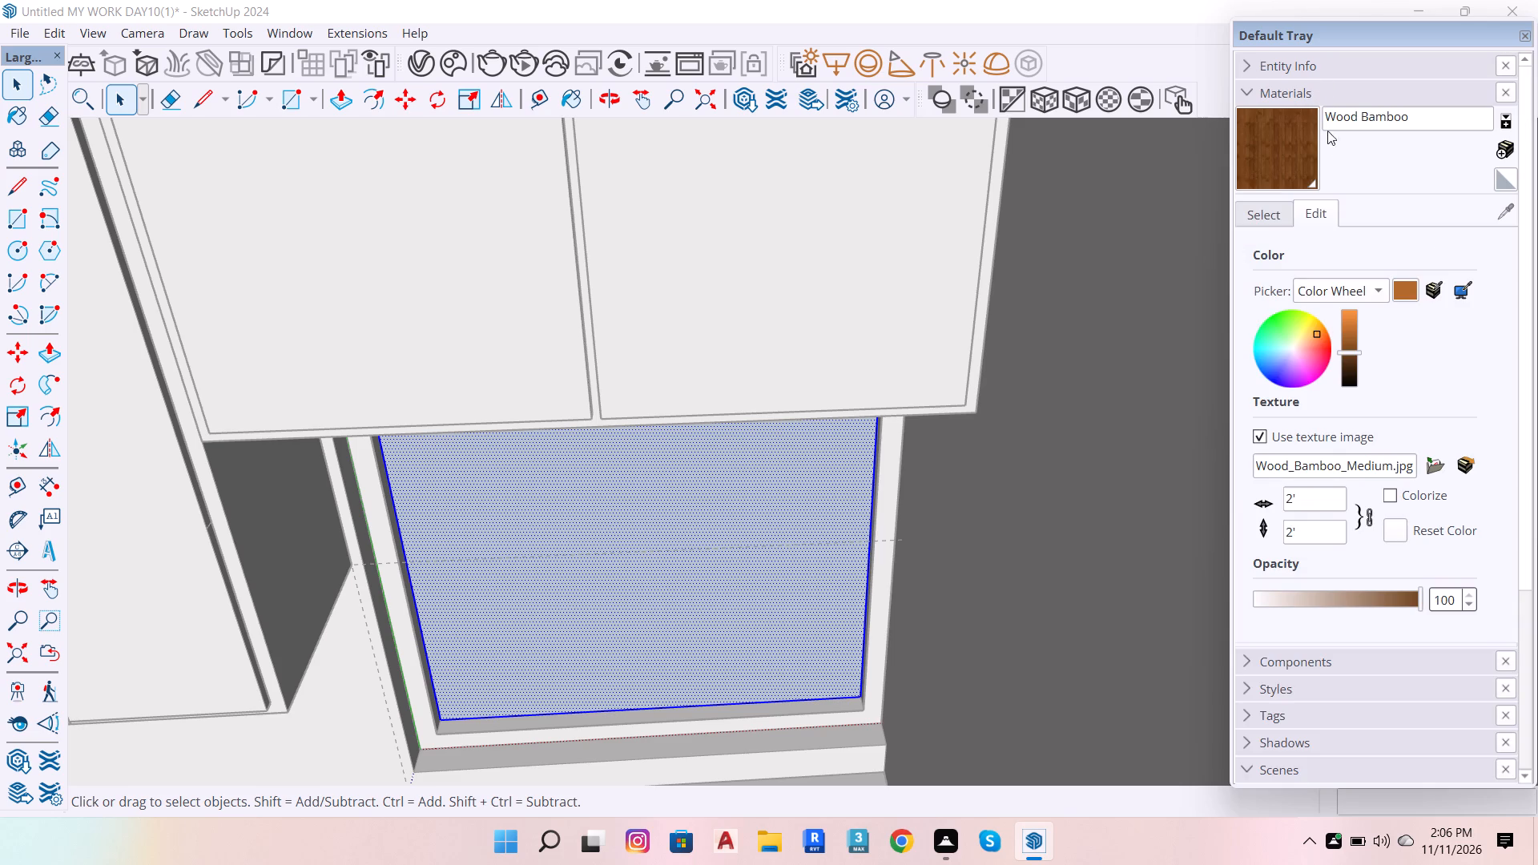
{"action": "left_click", "coordinate": [731, 509]}
{"action": "left_click", "coordinate": [731, 509]}
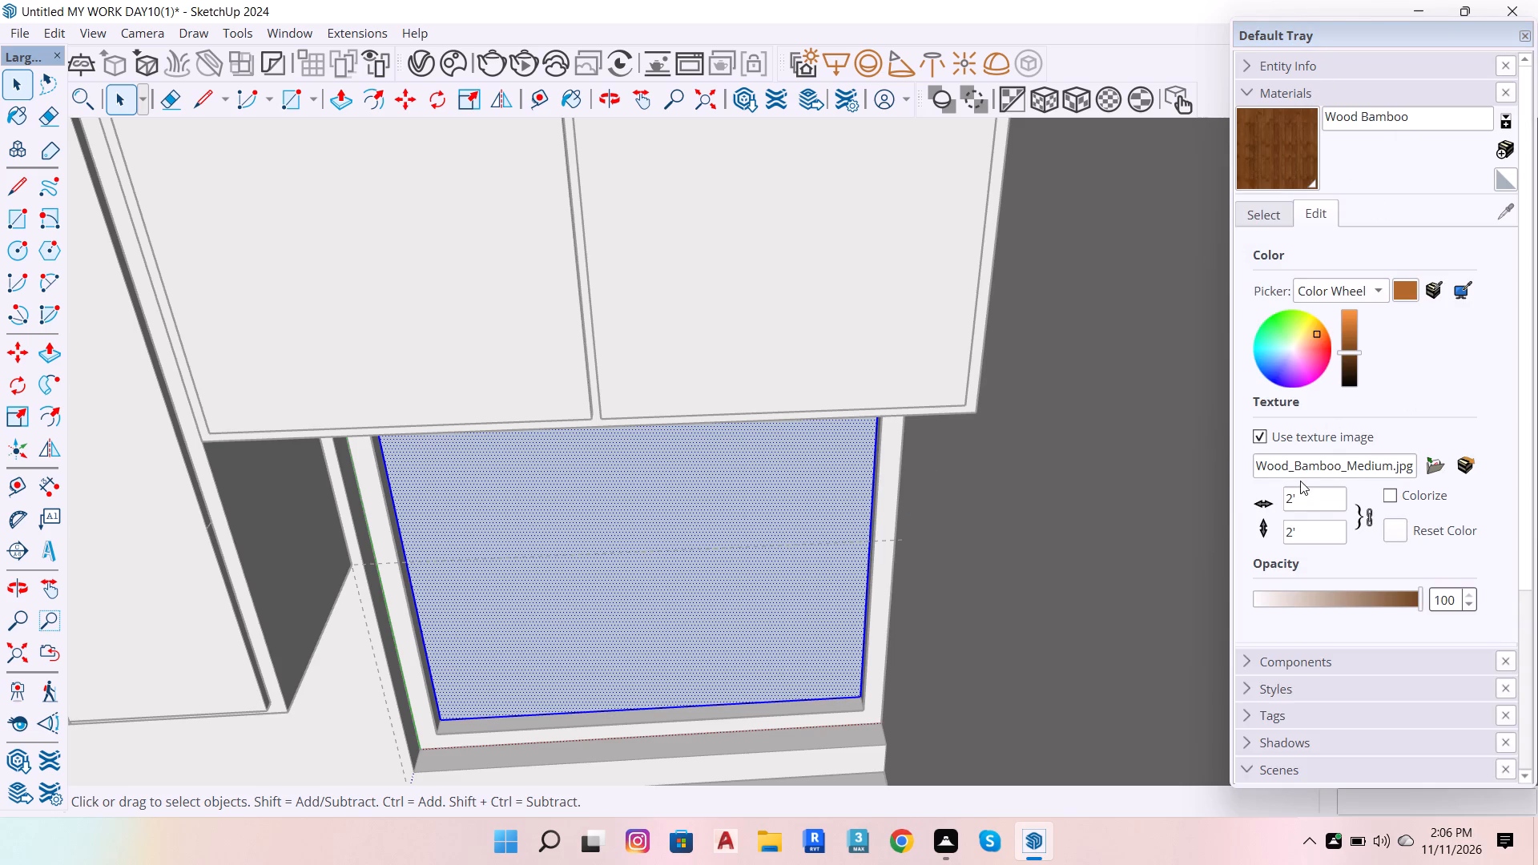
{"action": "scroll", "coordinate": [1379, 400], "scroll_direction": "down", "scroll_amount": 1}
{"action": "scroll", "coordinate": [1379, 395], "scroll_direction": "up", "scroll_amount": 5}
{"action": "left_click", "coordinate": [1262, 210]}
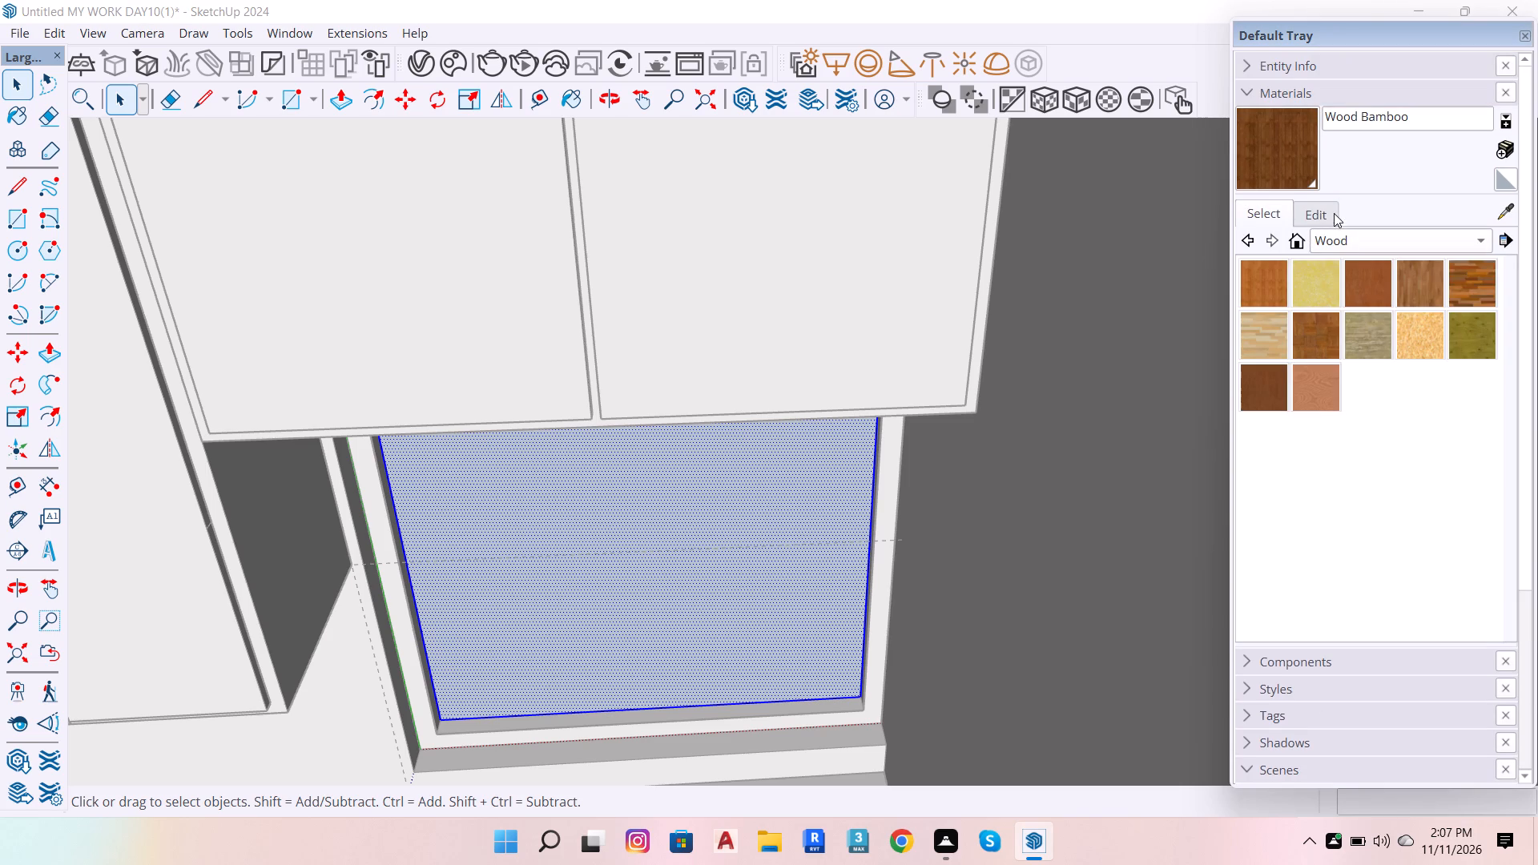
{"action": "left_click", "coordinate": [1371, 239]}
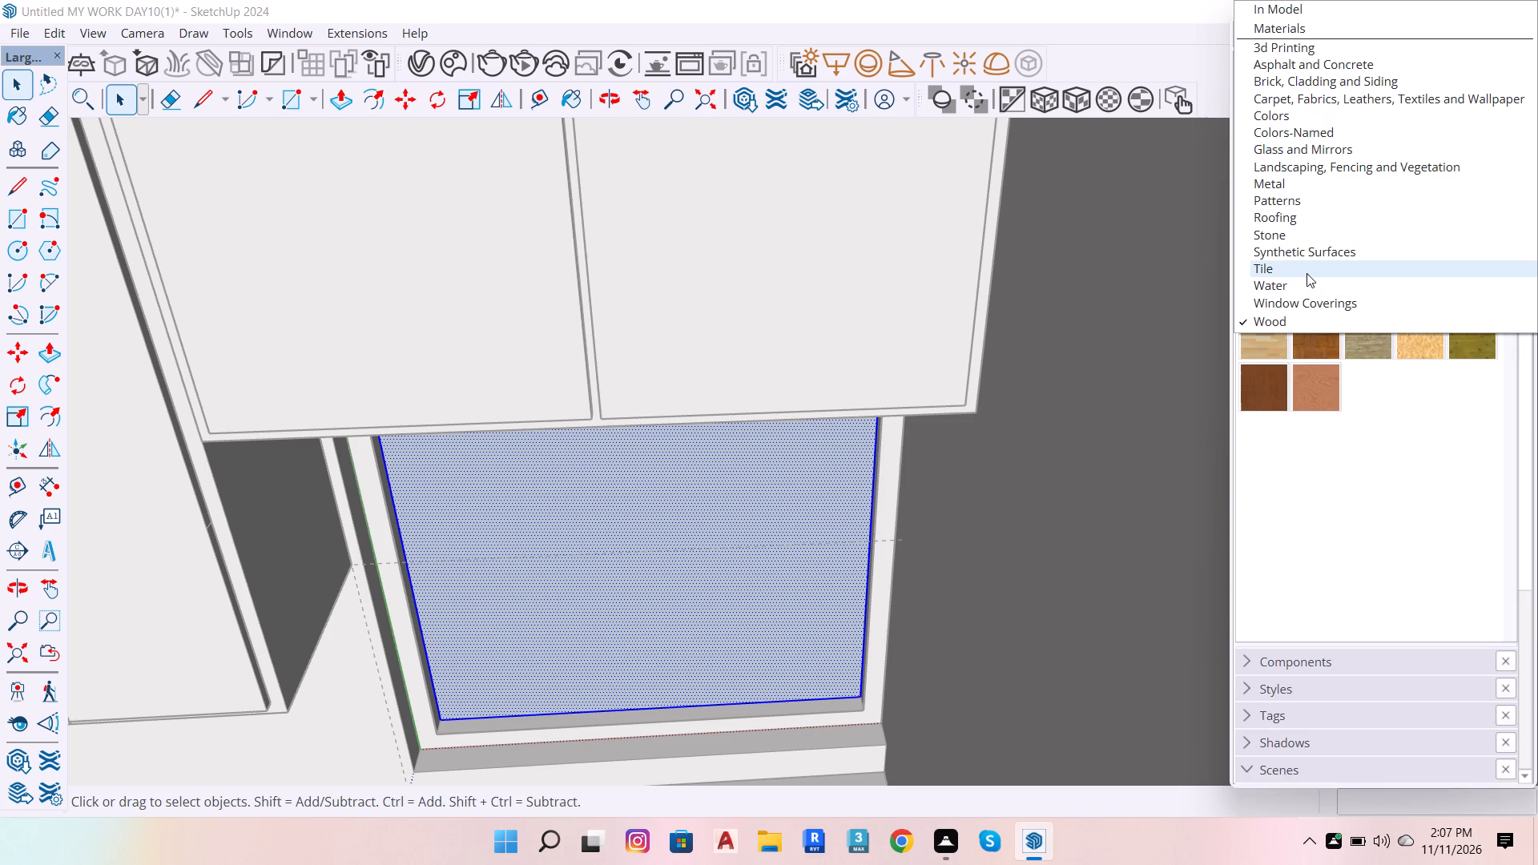
{"action": "left_click", "coordinate": [1315, 150]}
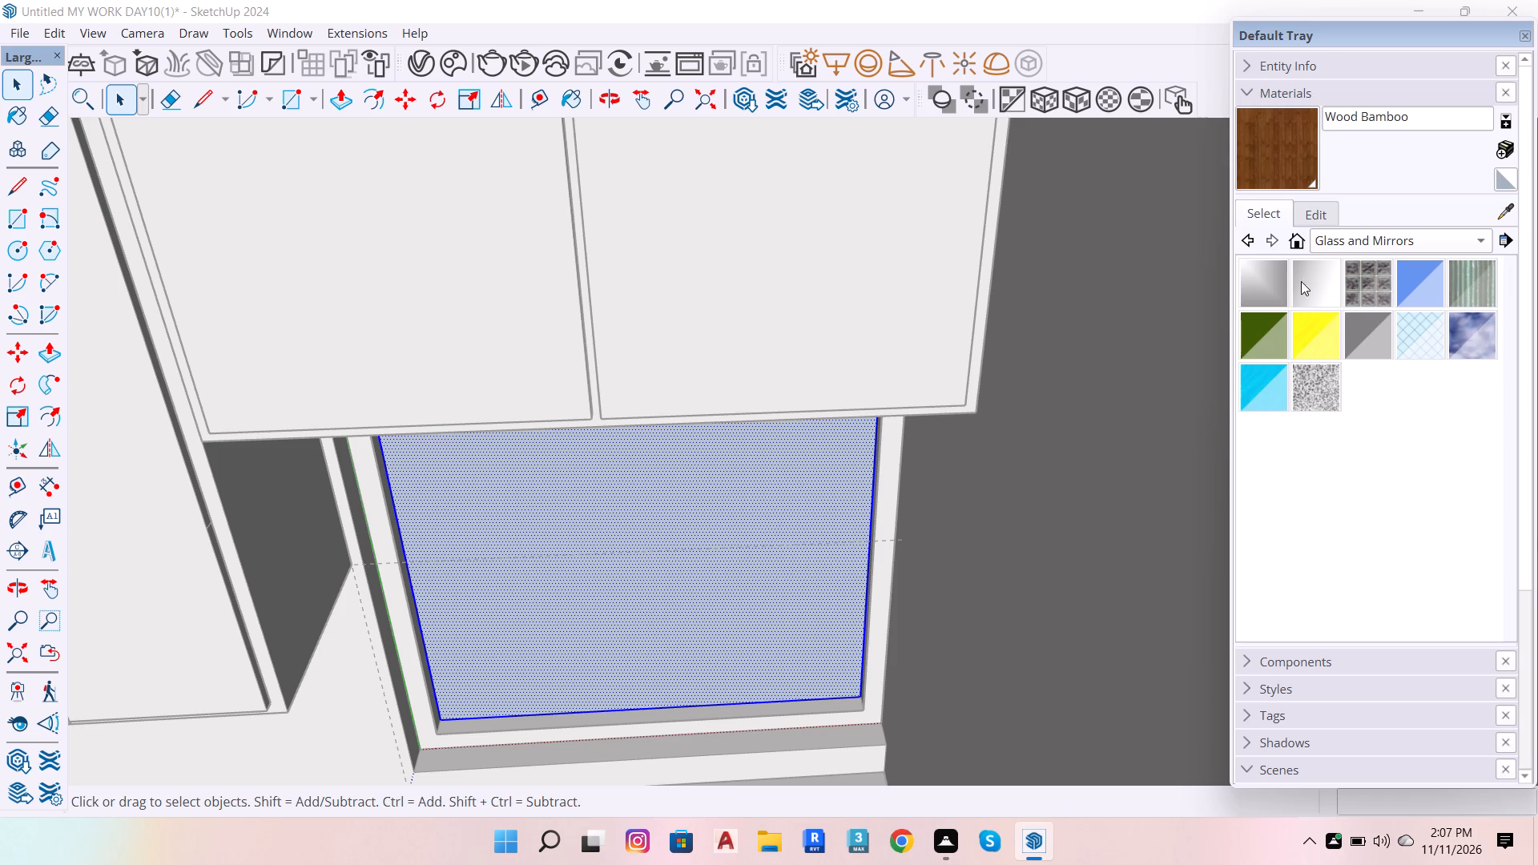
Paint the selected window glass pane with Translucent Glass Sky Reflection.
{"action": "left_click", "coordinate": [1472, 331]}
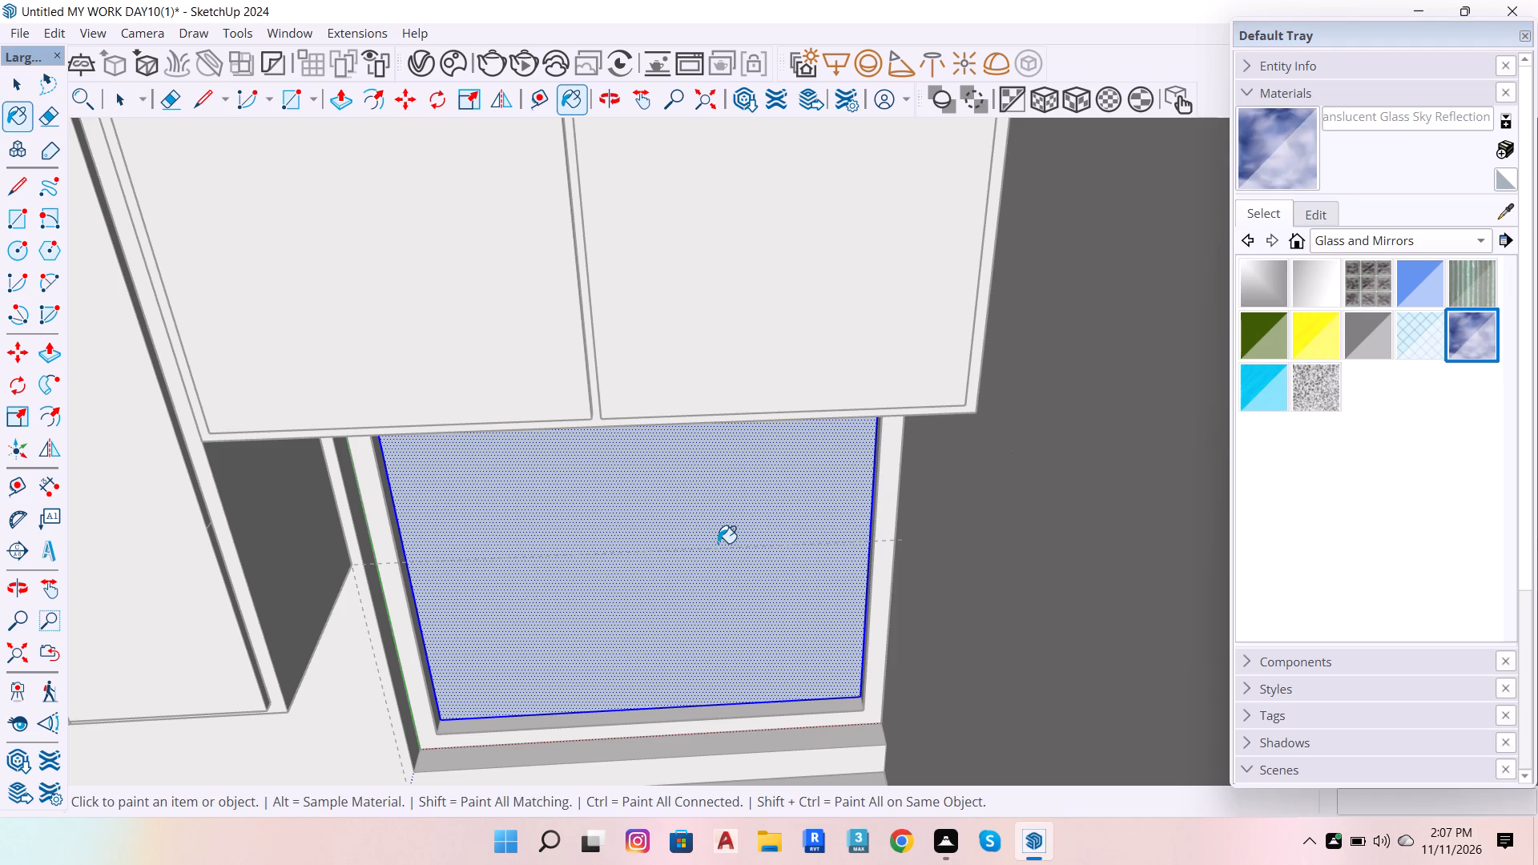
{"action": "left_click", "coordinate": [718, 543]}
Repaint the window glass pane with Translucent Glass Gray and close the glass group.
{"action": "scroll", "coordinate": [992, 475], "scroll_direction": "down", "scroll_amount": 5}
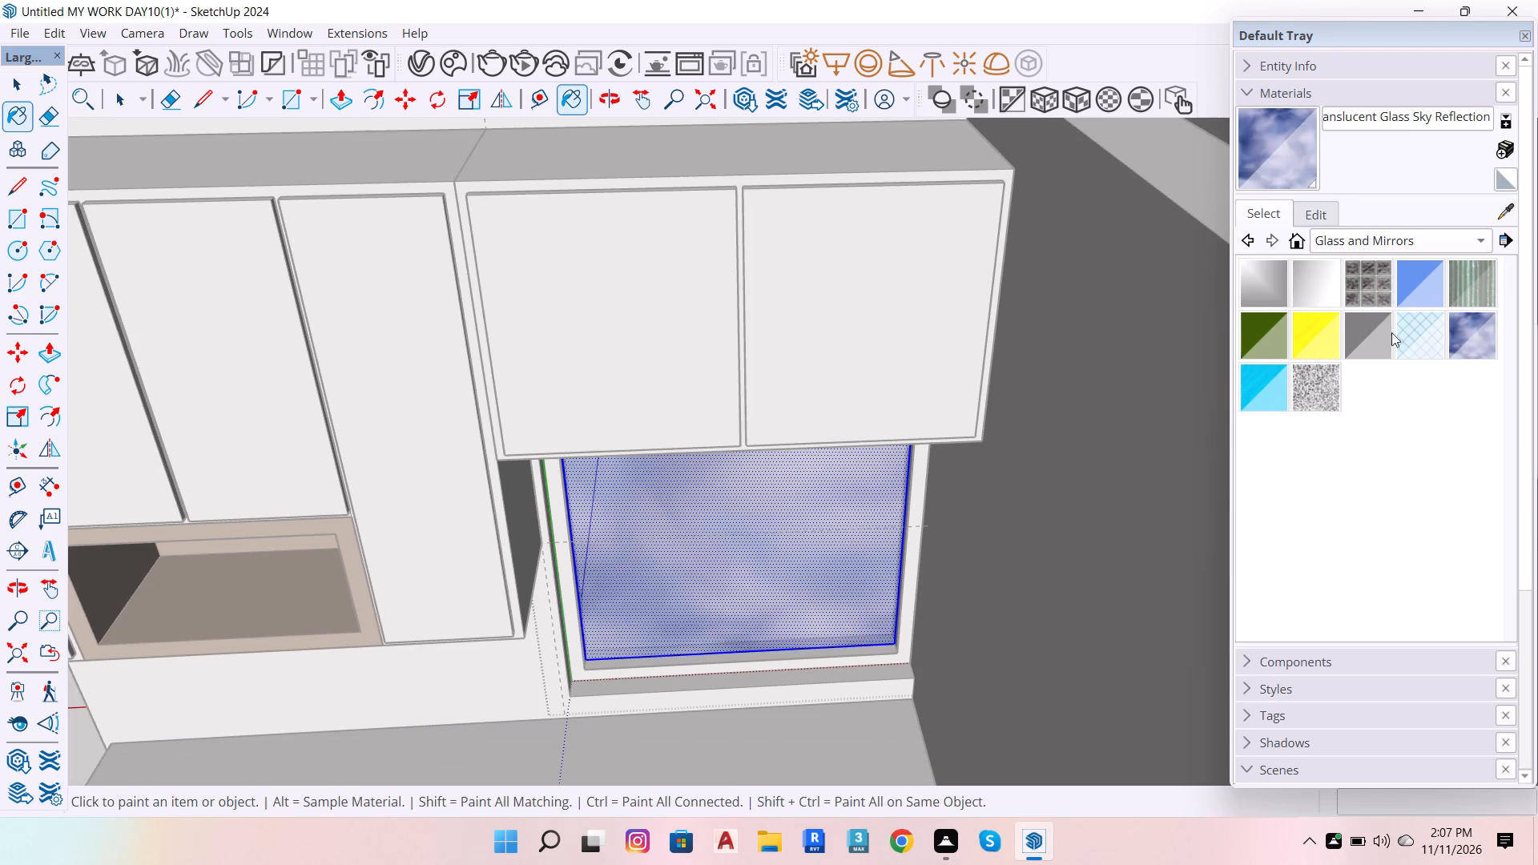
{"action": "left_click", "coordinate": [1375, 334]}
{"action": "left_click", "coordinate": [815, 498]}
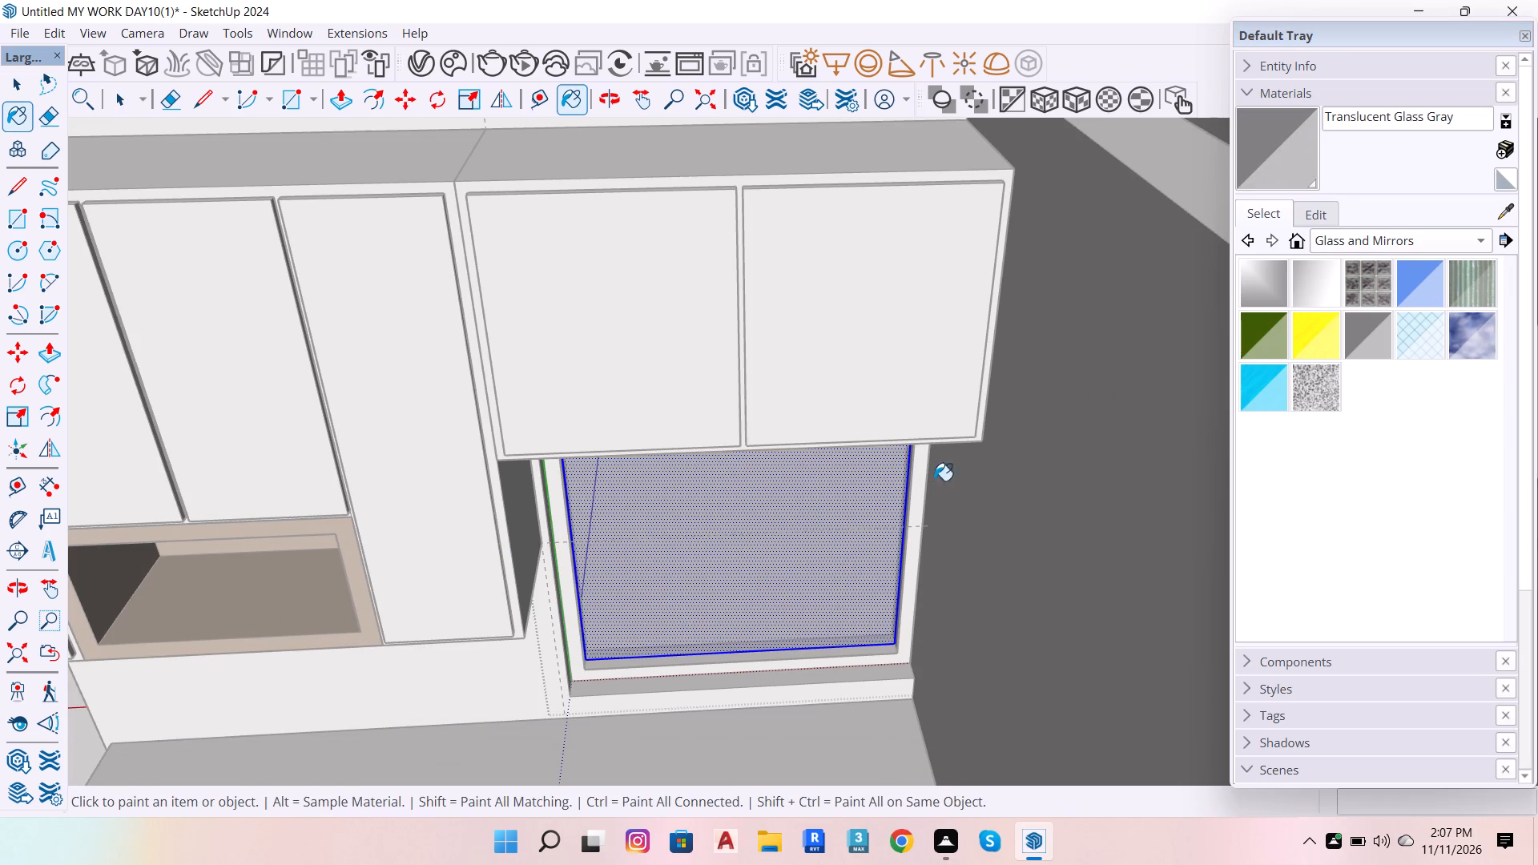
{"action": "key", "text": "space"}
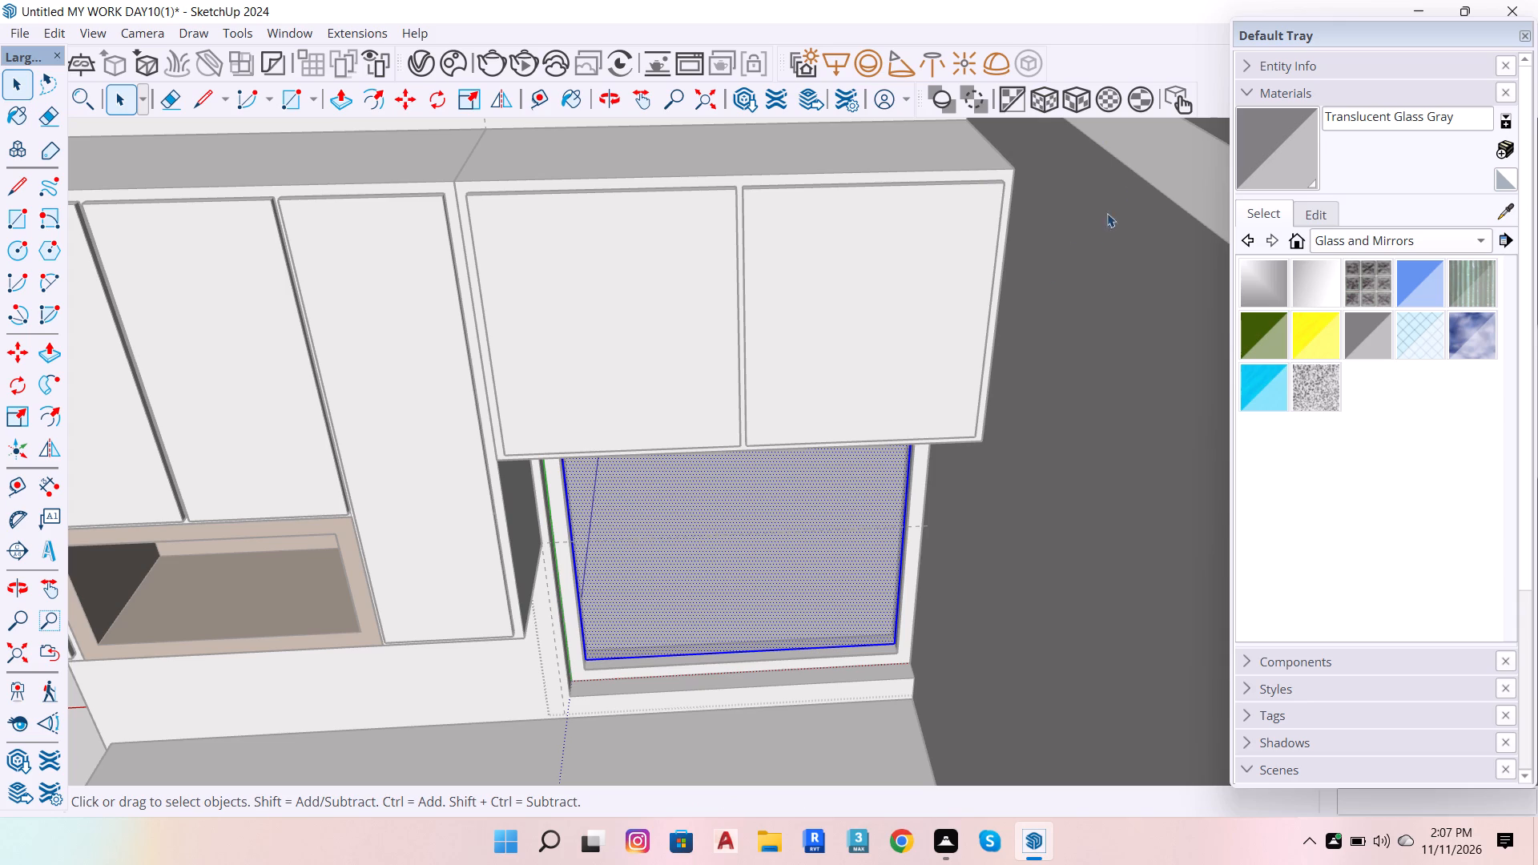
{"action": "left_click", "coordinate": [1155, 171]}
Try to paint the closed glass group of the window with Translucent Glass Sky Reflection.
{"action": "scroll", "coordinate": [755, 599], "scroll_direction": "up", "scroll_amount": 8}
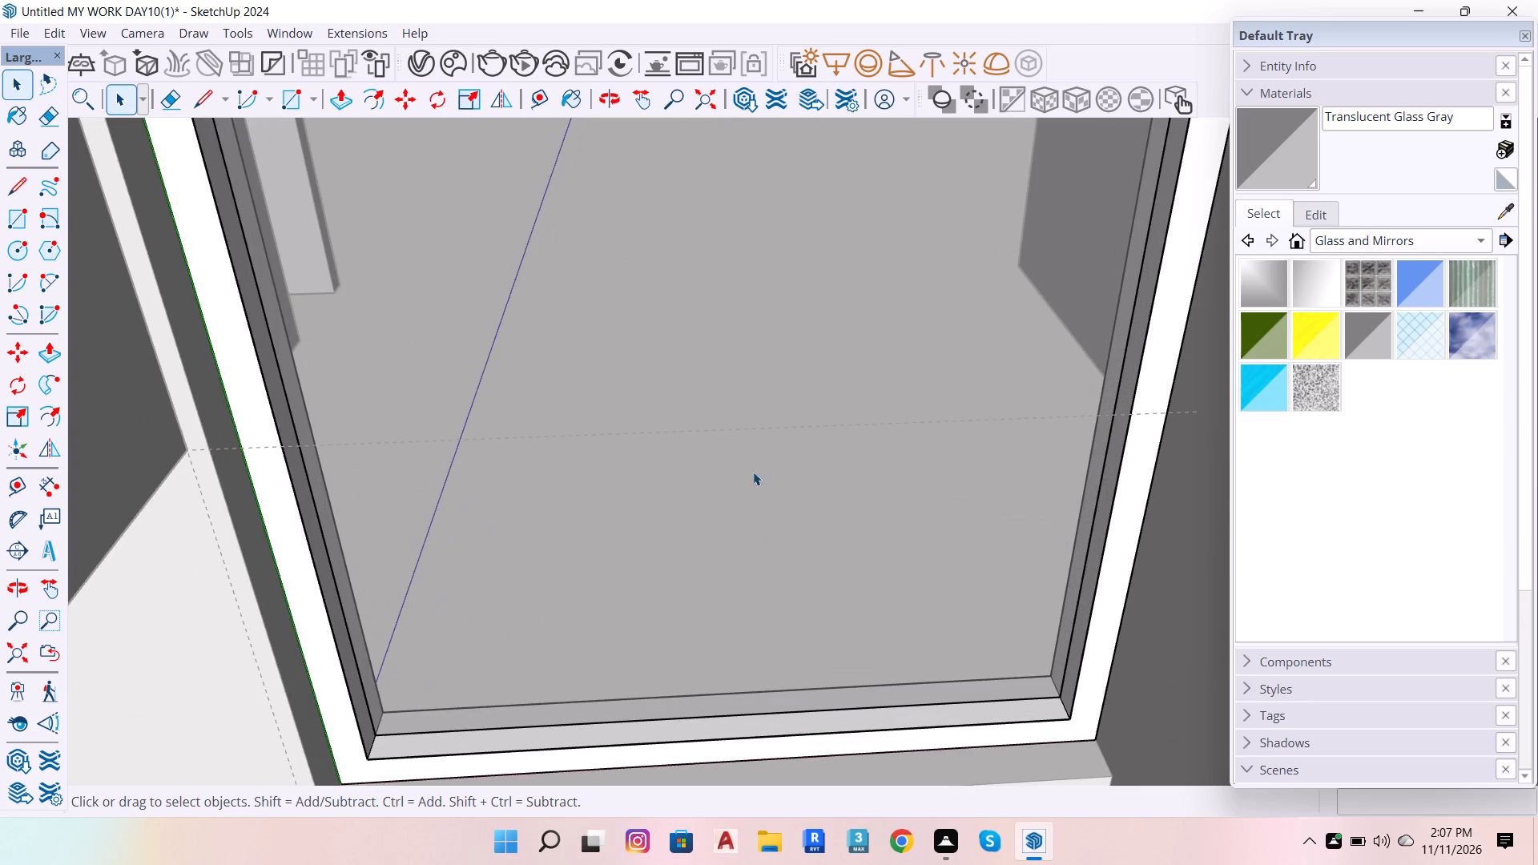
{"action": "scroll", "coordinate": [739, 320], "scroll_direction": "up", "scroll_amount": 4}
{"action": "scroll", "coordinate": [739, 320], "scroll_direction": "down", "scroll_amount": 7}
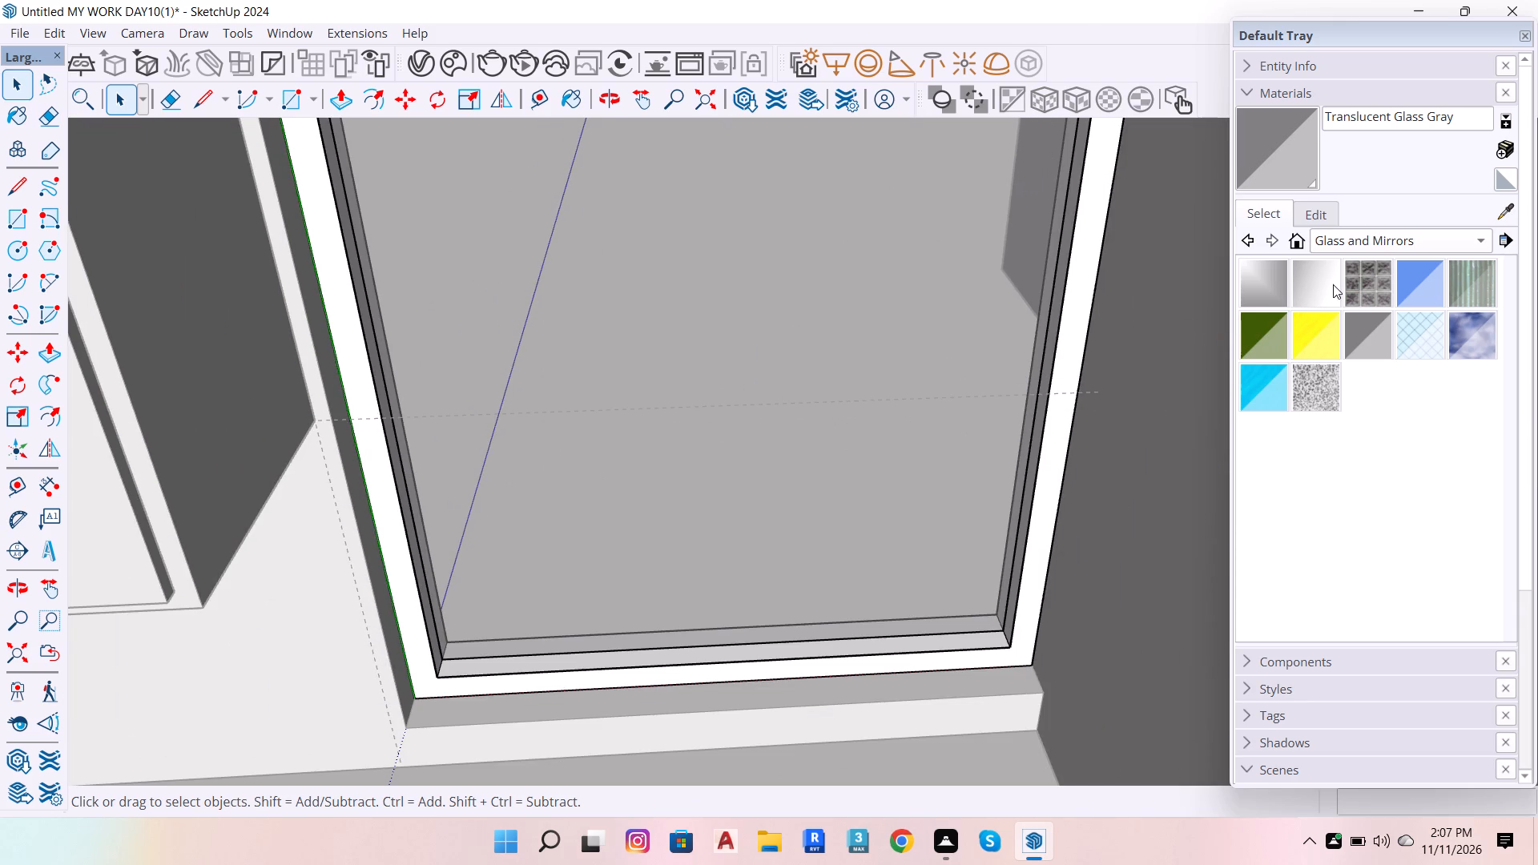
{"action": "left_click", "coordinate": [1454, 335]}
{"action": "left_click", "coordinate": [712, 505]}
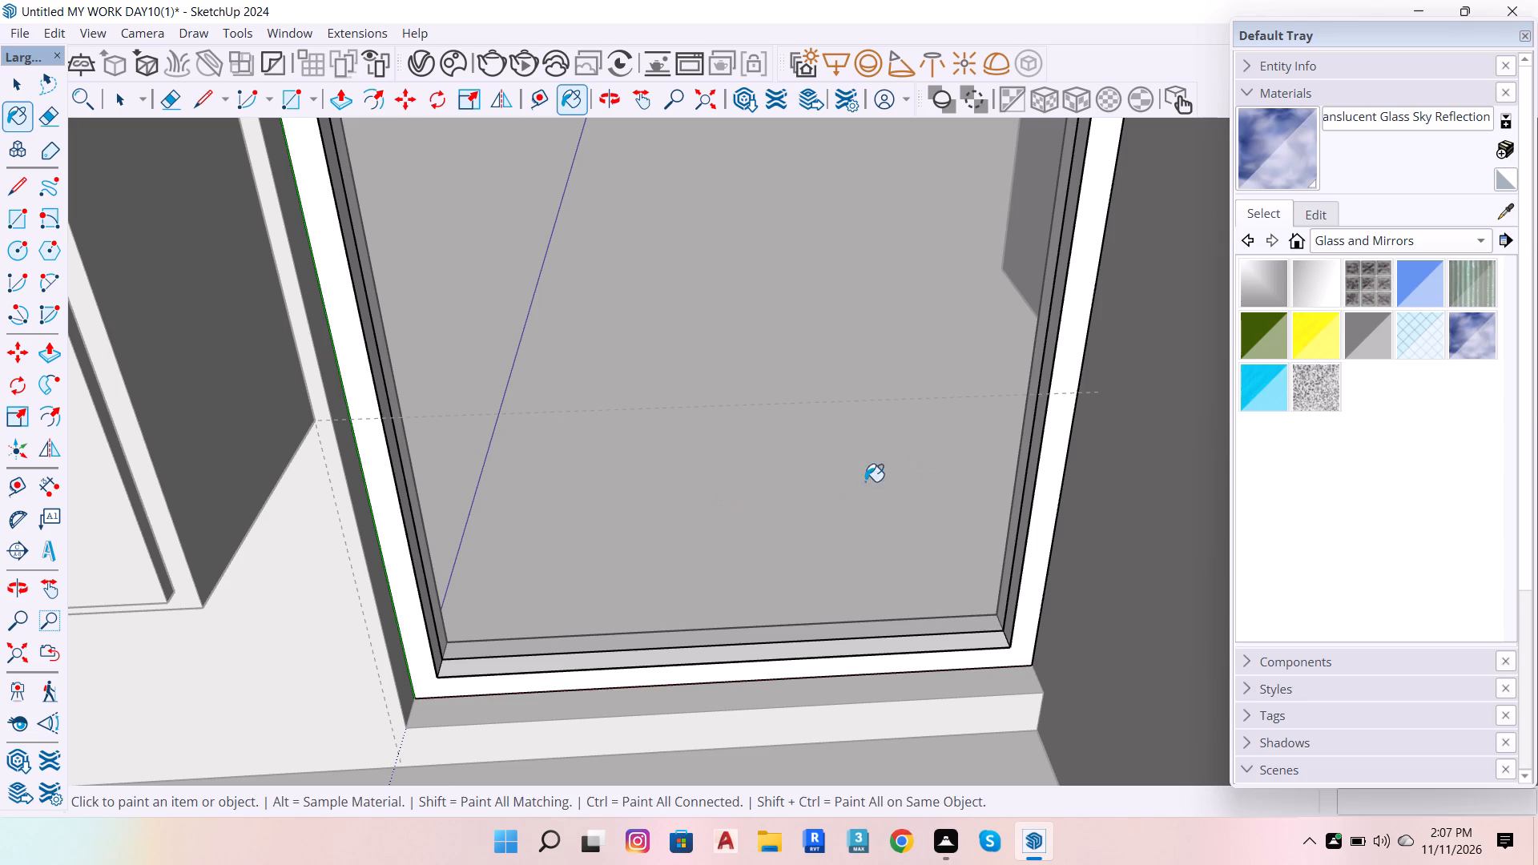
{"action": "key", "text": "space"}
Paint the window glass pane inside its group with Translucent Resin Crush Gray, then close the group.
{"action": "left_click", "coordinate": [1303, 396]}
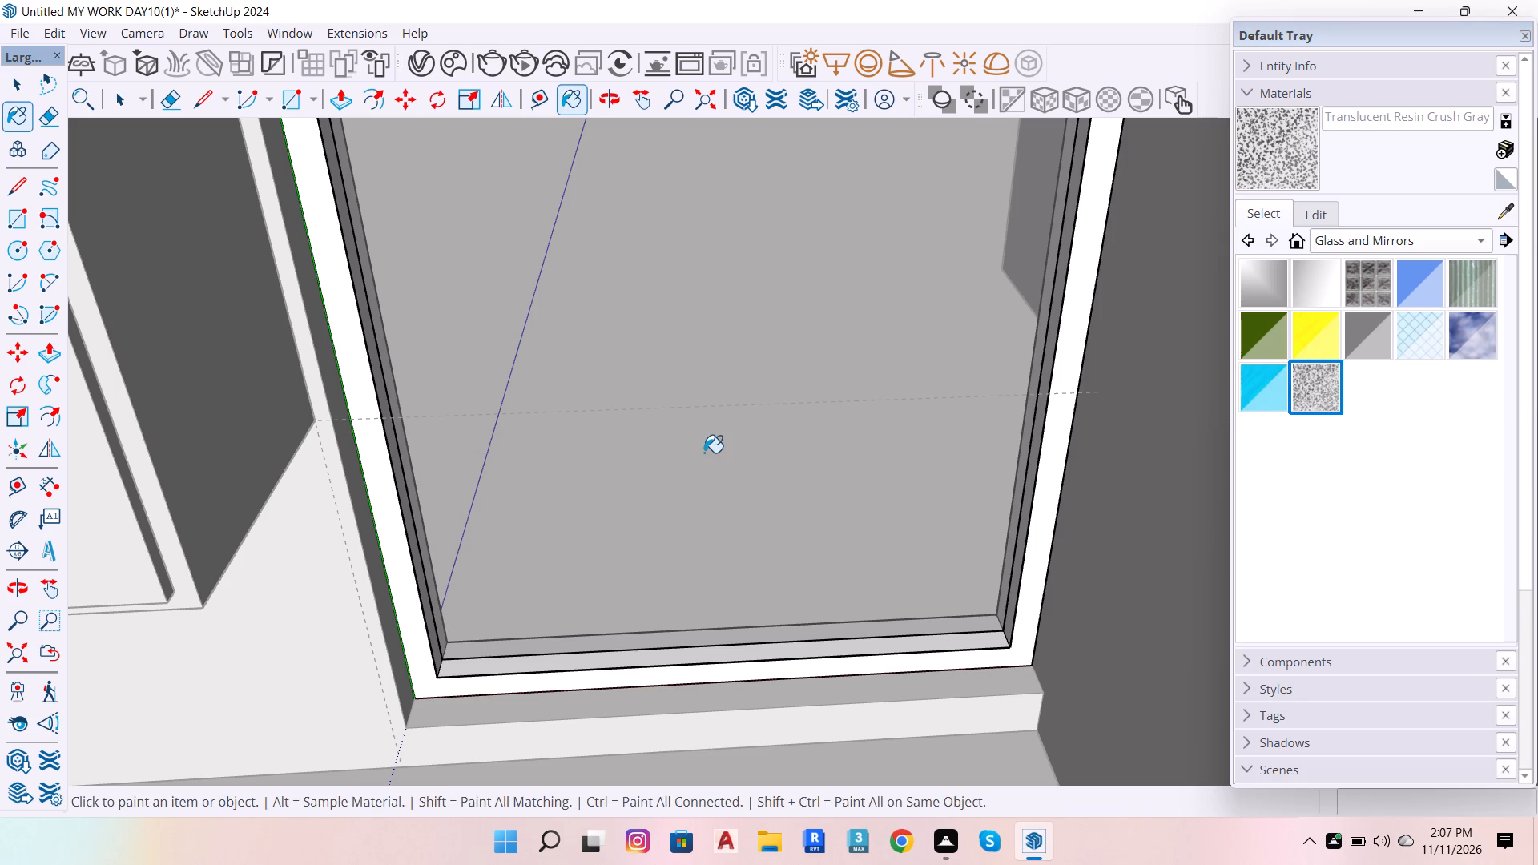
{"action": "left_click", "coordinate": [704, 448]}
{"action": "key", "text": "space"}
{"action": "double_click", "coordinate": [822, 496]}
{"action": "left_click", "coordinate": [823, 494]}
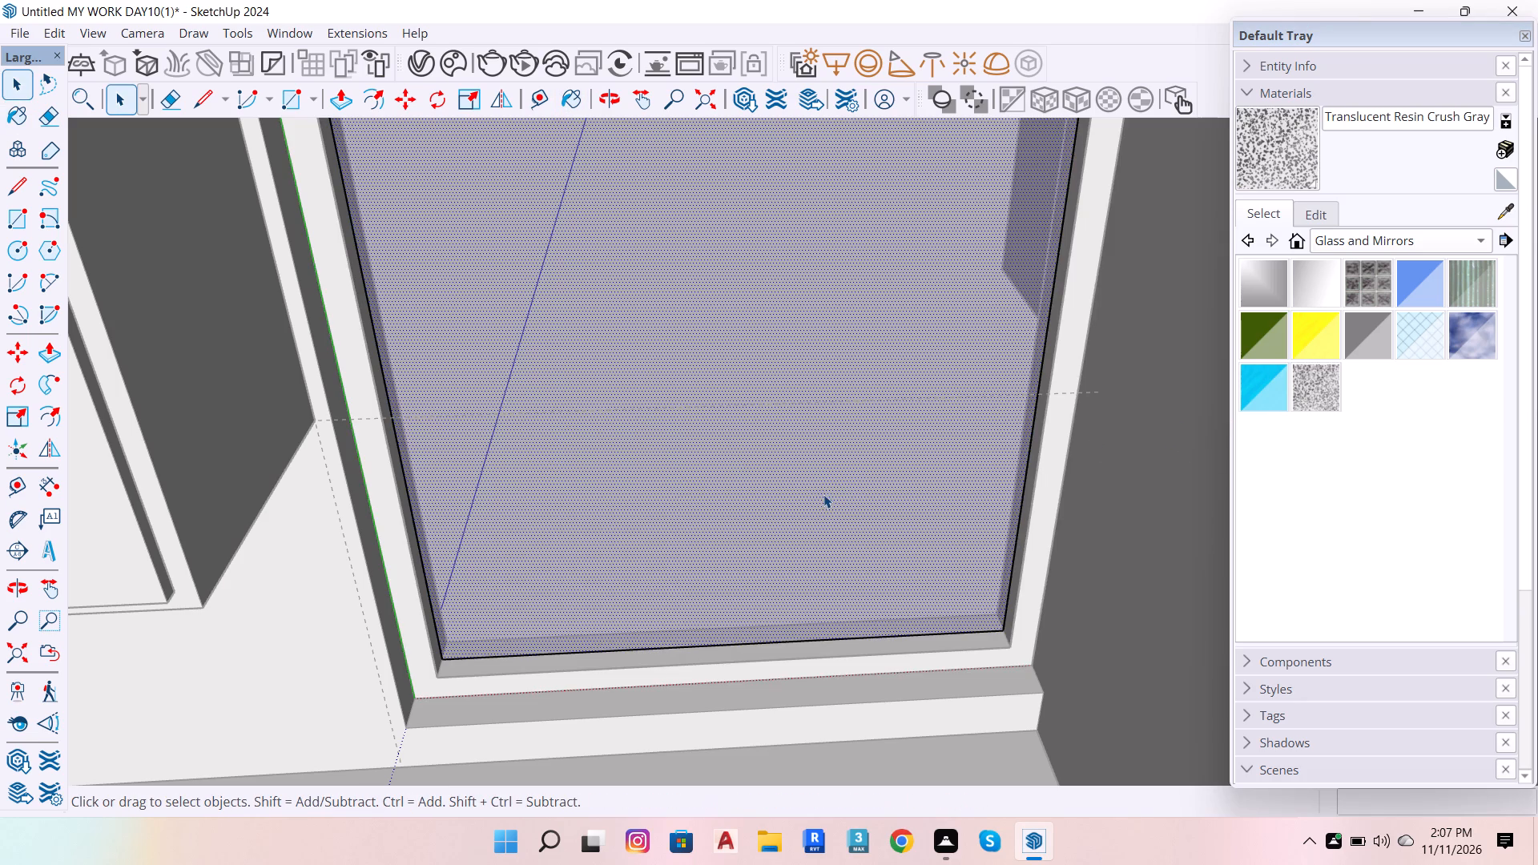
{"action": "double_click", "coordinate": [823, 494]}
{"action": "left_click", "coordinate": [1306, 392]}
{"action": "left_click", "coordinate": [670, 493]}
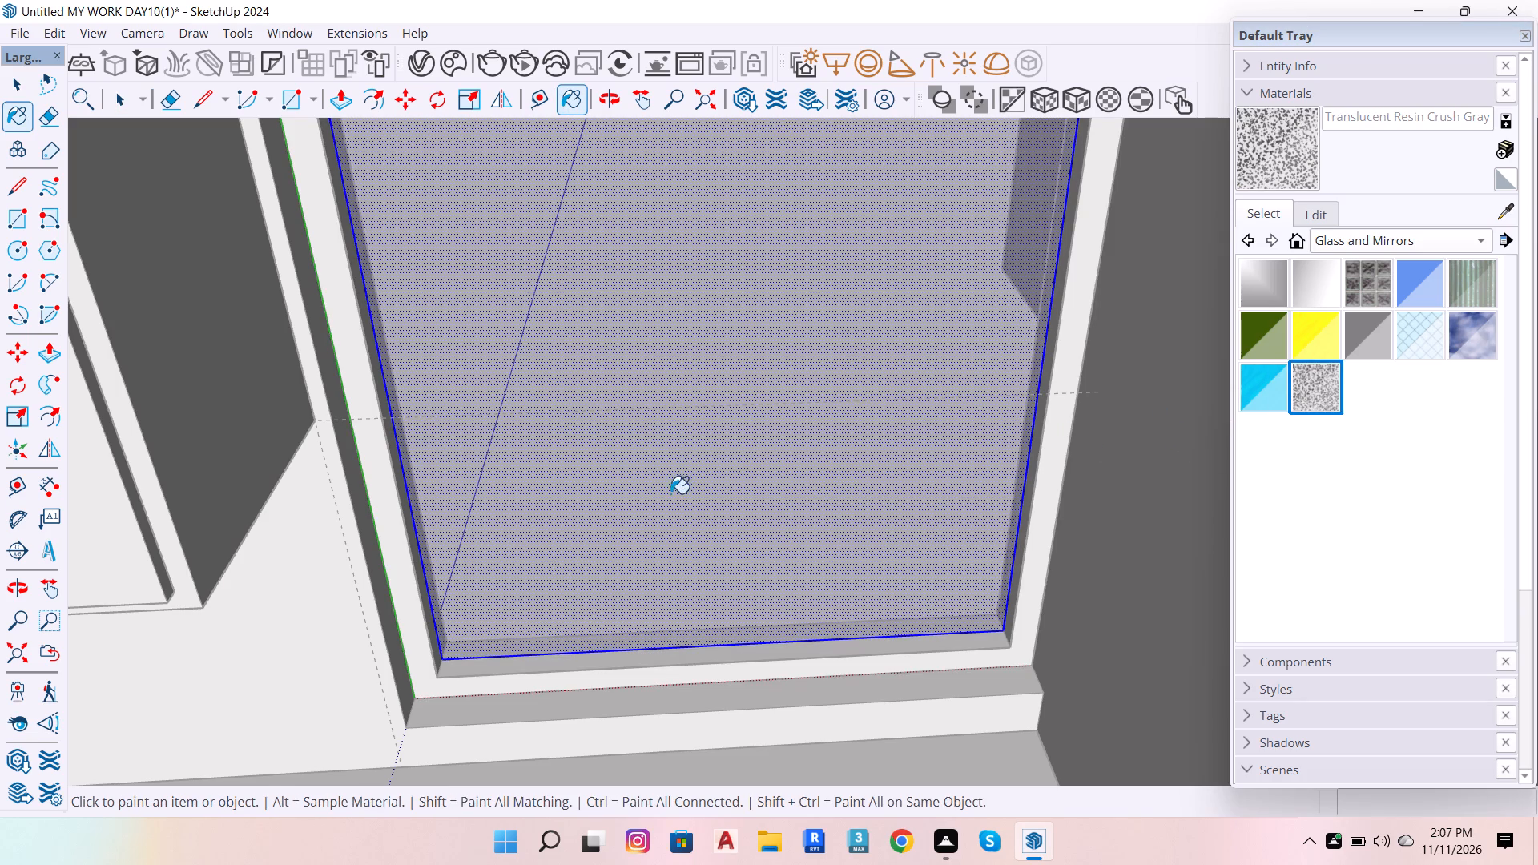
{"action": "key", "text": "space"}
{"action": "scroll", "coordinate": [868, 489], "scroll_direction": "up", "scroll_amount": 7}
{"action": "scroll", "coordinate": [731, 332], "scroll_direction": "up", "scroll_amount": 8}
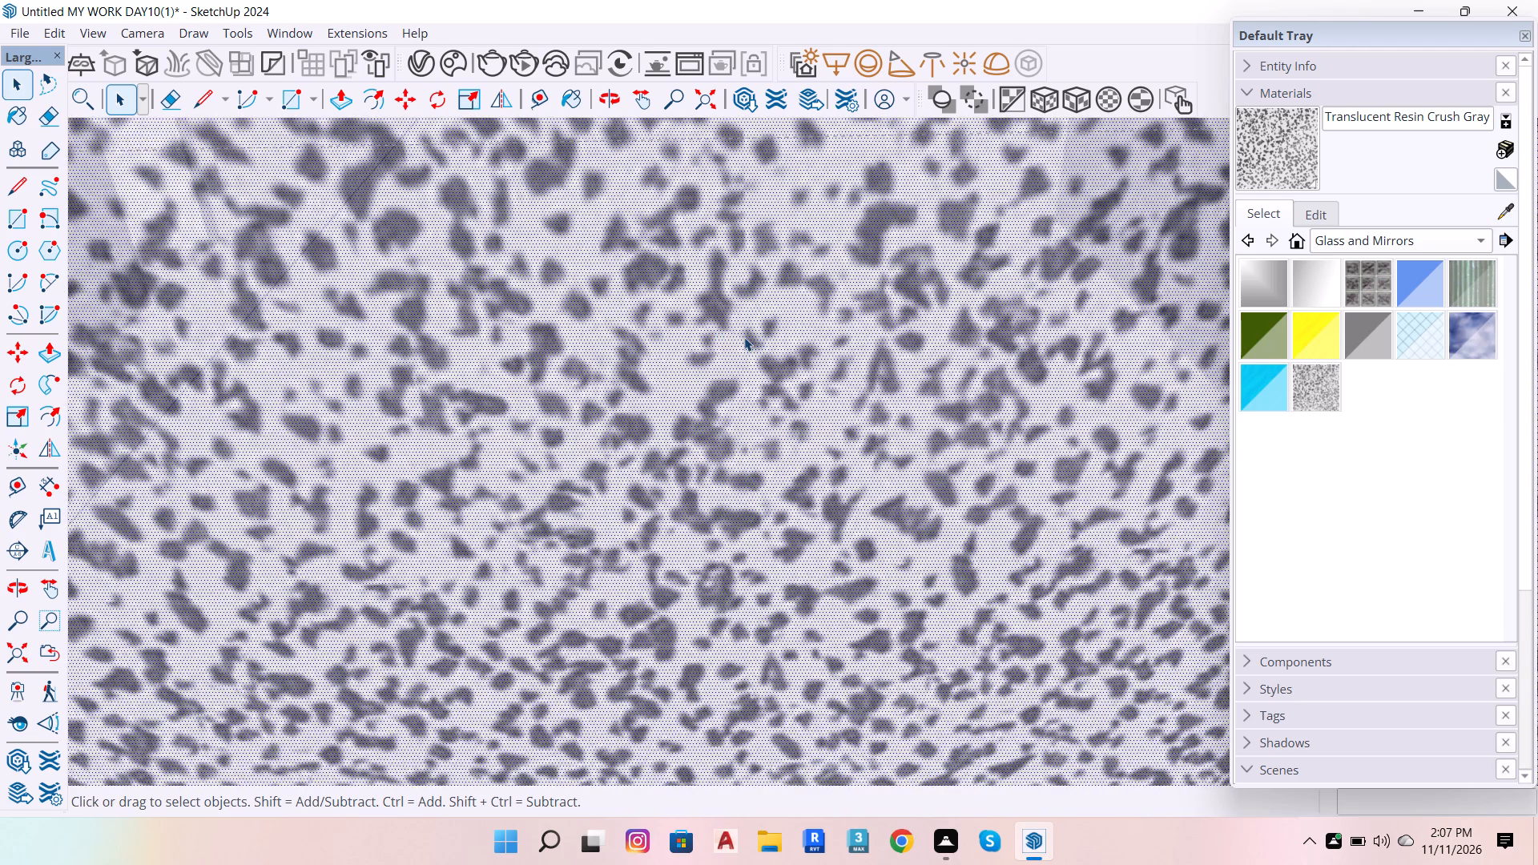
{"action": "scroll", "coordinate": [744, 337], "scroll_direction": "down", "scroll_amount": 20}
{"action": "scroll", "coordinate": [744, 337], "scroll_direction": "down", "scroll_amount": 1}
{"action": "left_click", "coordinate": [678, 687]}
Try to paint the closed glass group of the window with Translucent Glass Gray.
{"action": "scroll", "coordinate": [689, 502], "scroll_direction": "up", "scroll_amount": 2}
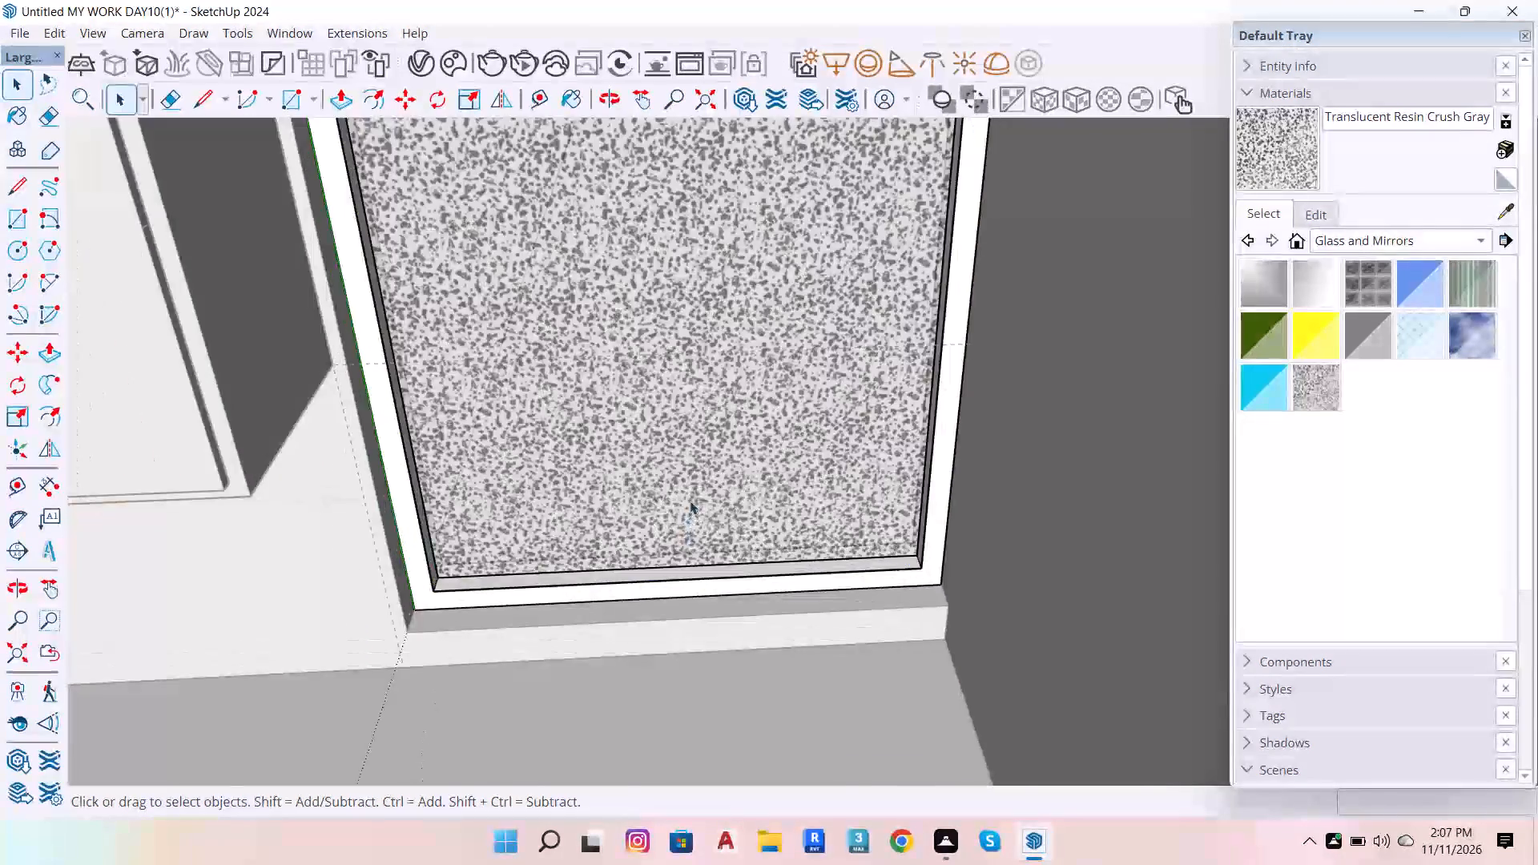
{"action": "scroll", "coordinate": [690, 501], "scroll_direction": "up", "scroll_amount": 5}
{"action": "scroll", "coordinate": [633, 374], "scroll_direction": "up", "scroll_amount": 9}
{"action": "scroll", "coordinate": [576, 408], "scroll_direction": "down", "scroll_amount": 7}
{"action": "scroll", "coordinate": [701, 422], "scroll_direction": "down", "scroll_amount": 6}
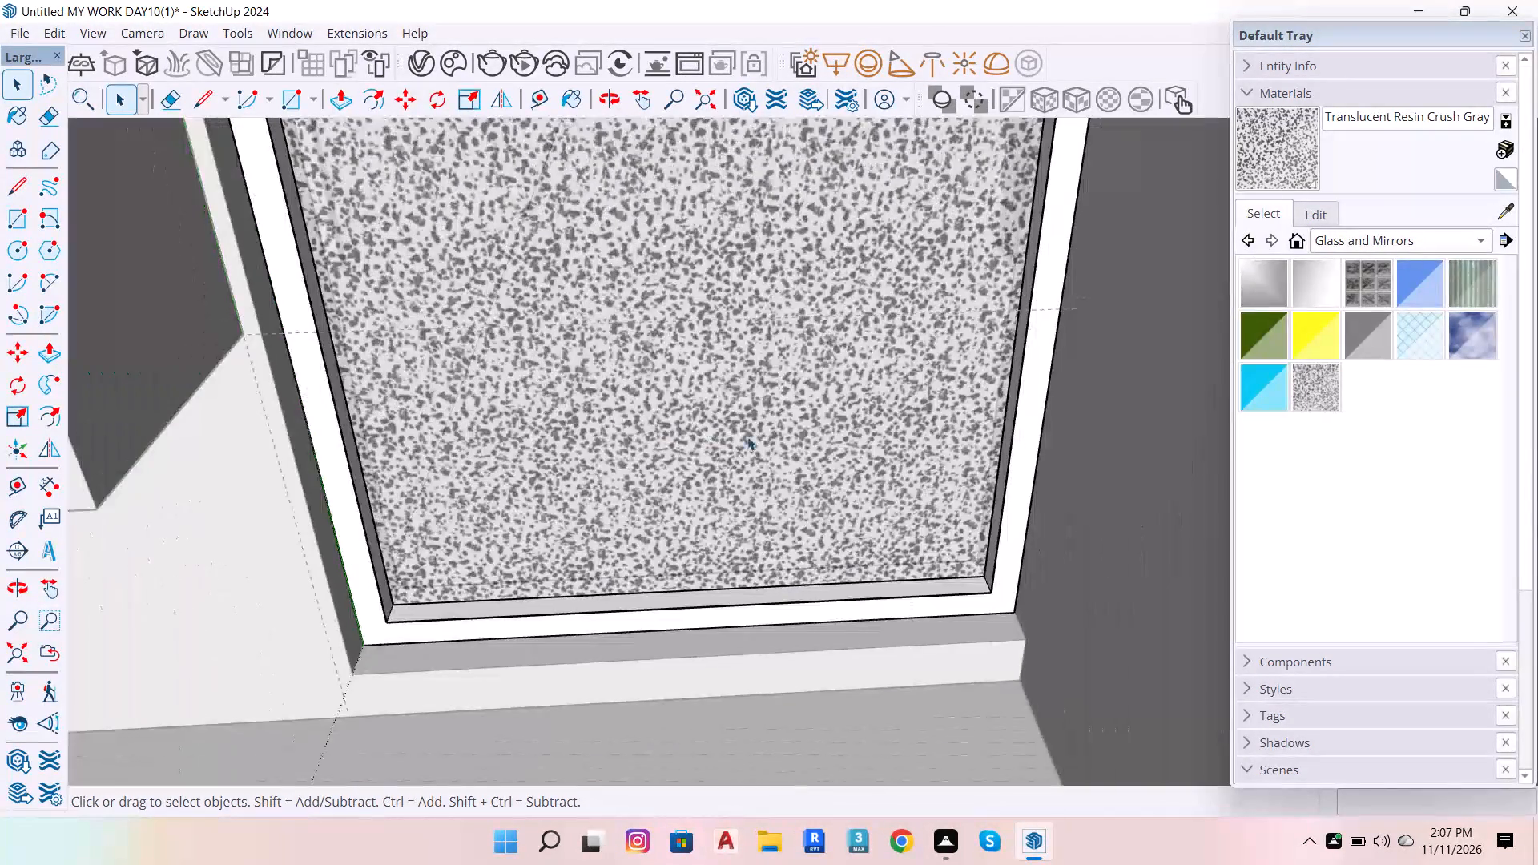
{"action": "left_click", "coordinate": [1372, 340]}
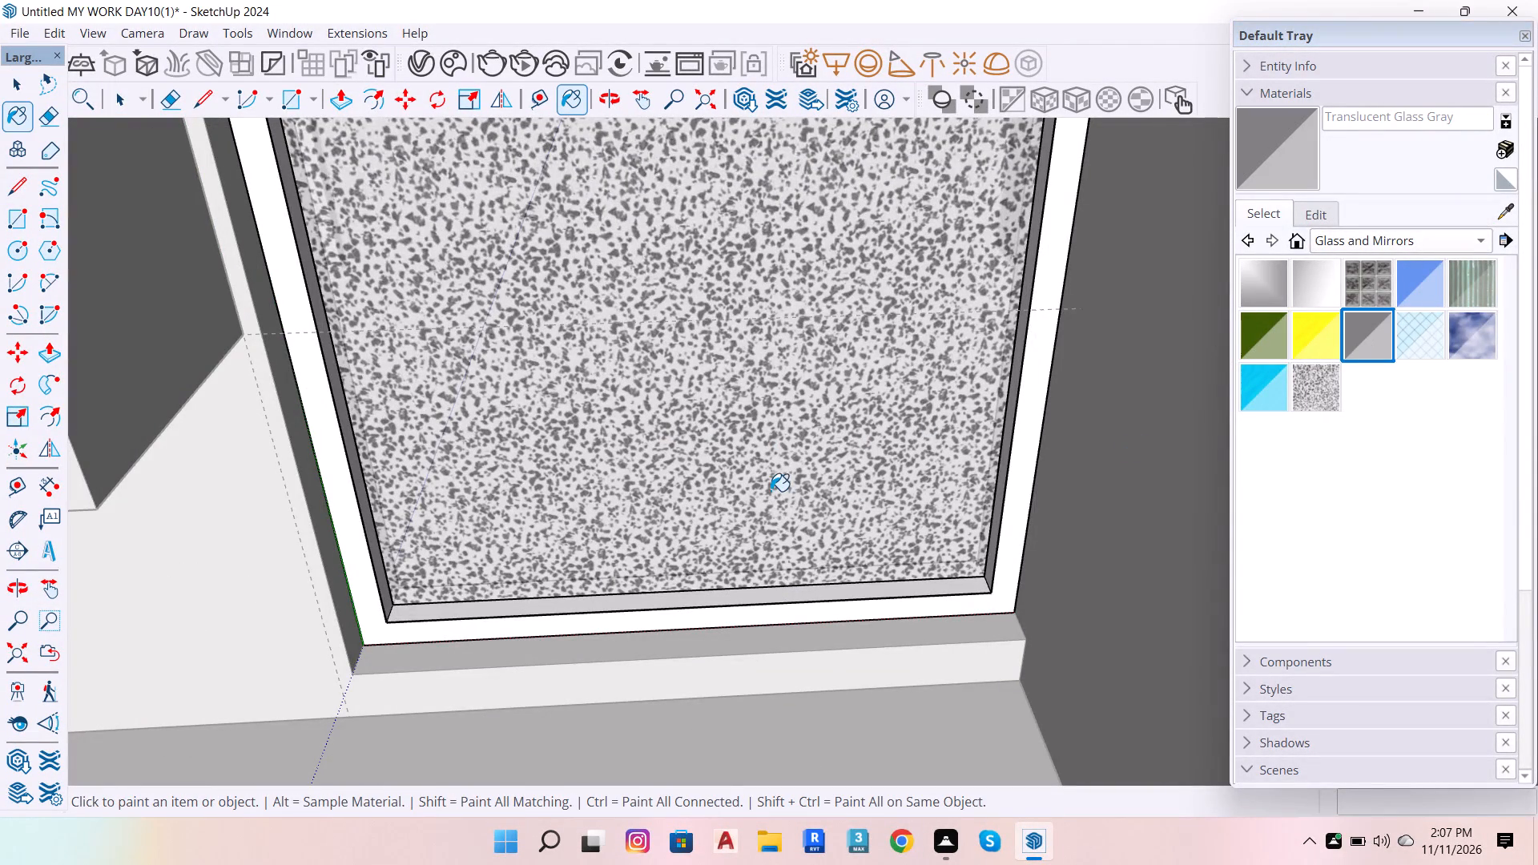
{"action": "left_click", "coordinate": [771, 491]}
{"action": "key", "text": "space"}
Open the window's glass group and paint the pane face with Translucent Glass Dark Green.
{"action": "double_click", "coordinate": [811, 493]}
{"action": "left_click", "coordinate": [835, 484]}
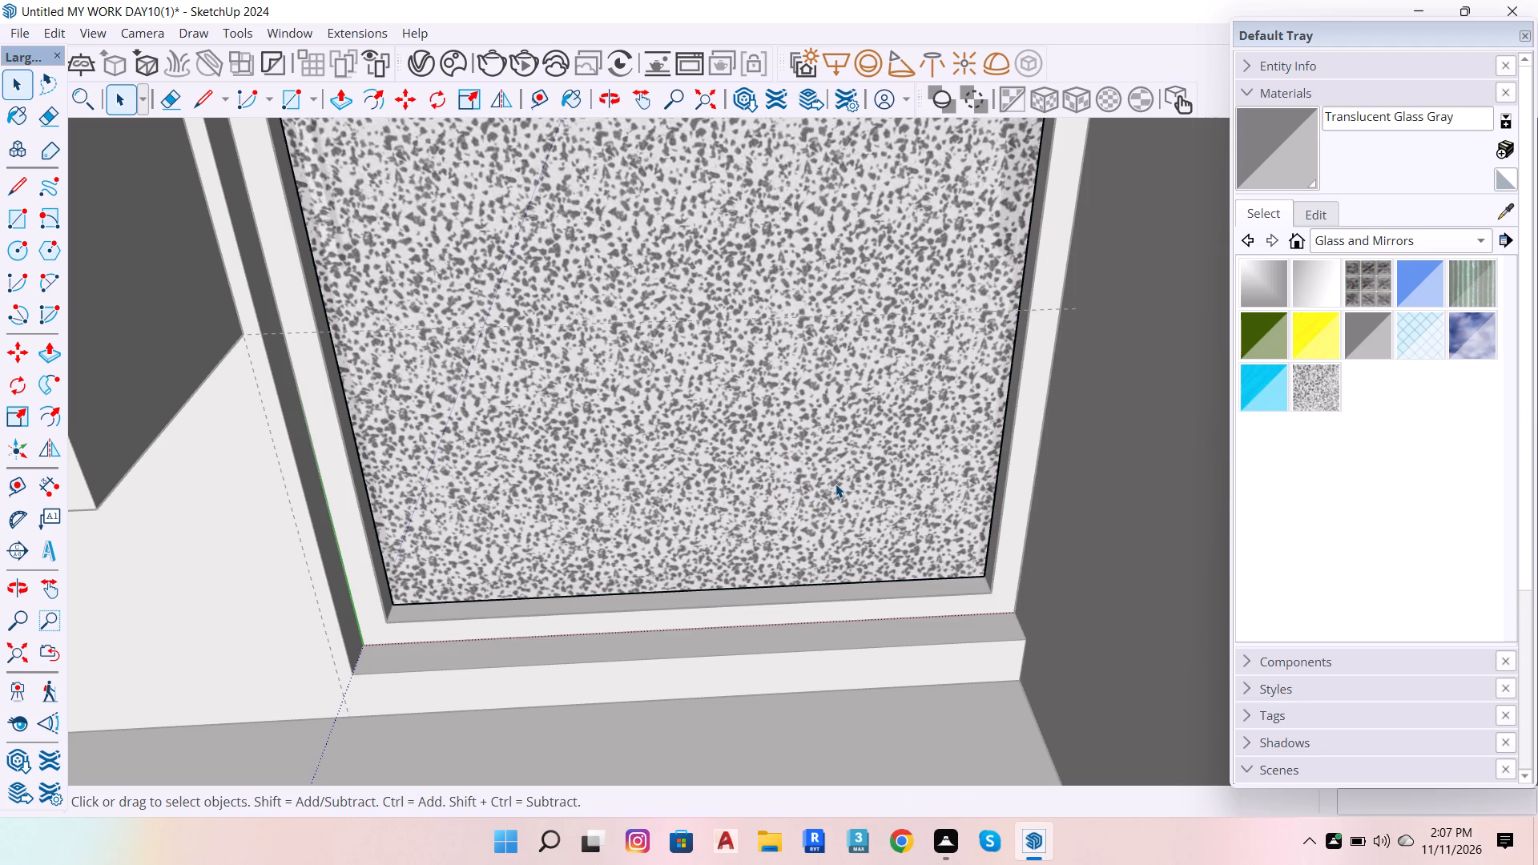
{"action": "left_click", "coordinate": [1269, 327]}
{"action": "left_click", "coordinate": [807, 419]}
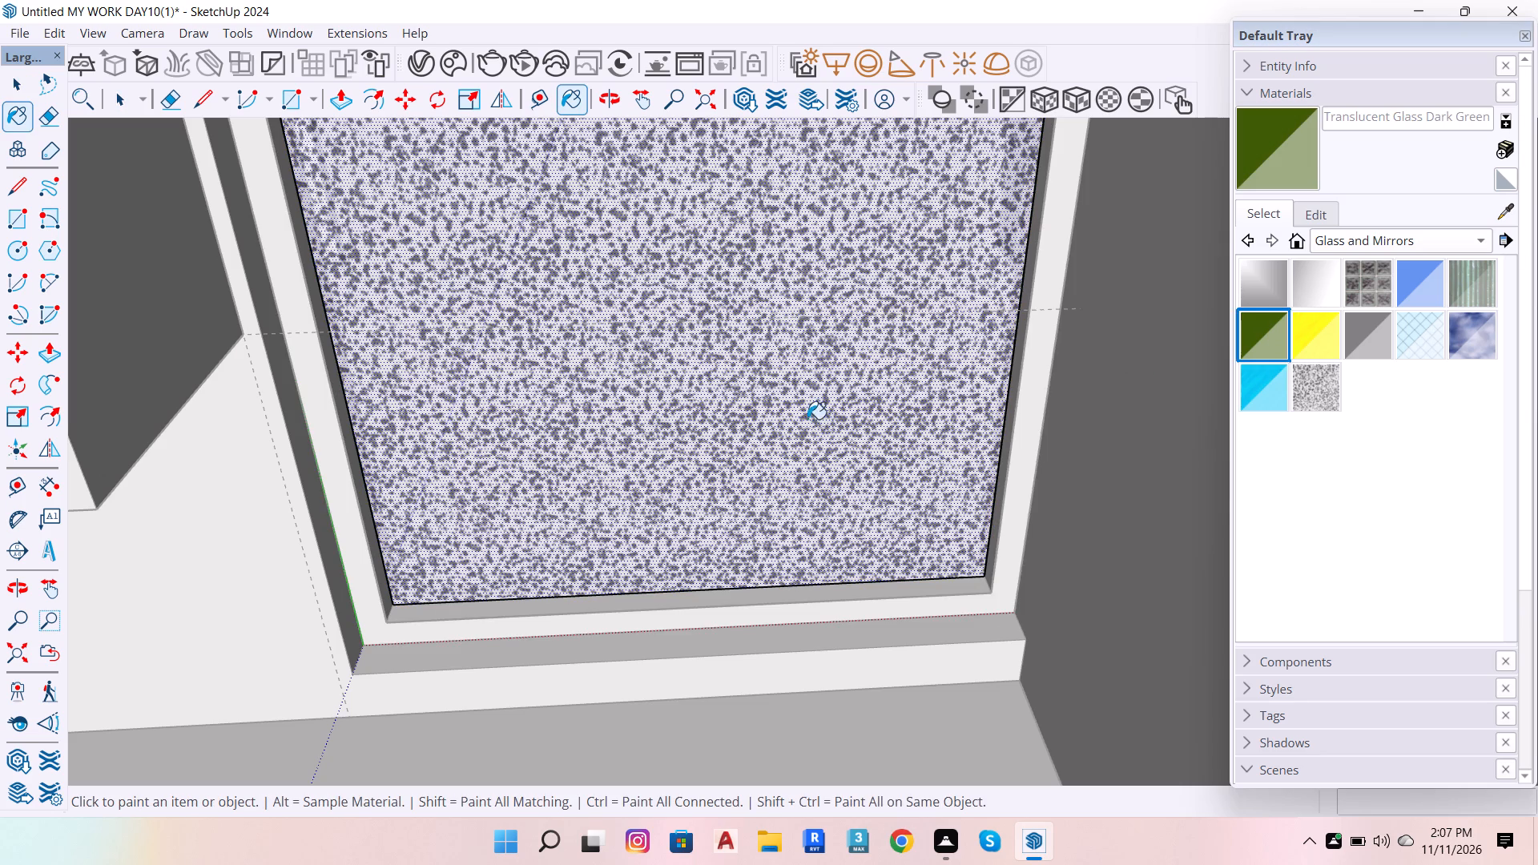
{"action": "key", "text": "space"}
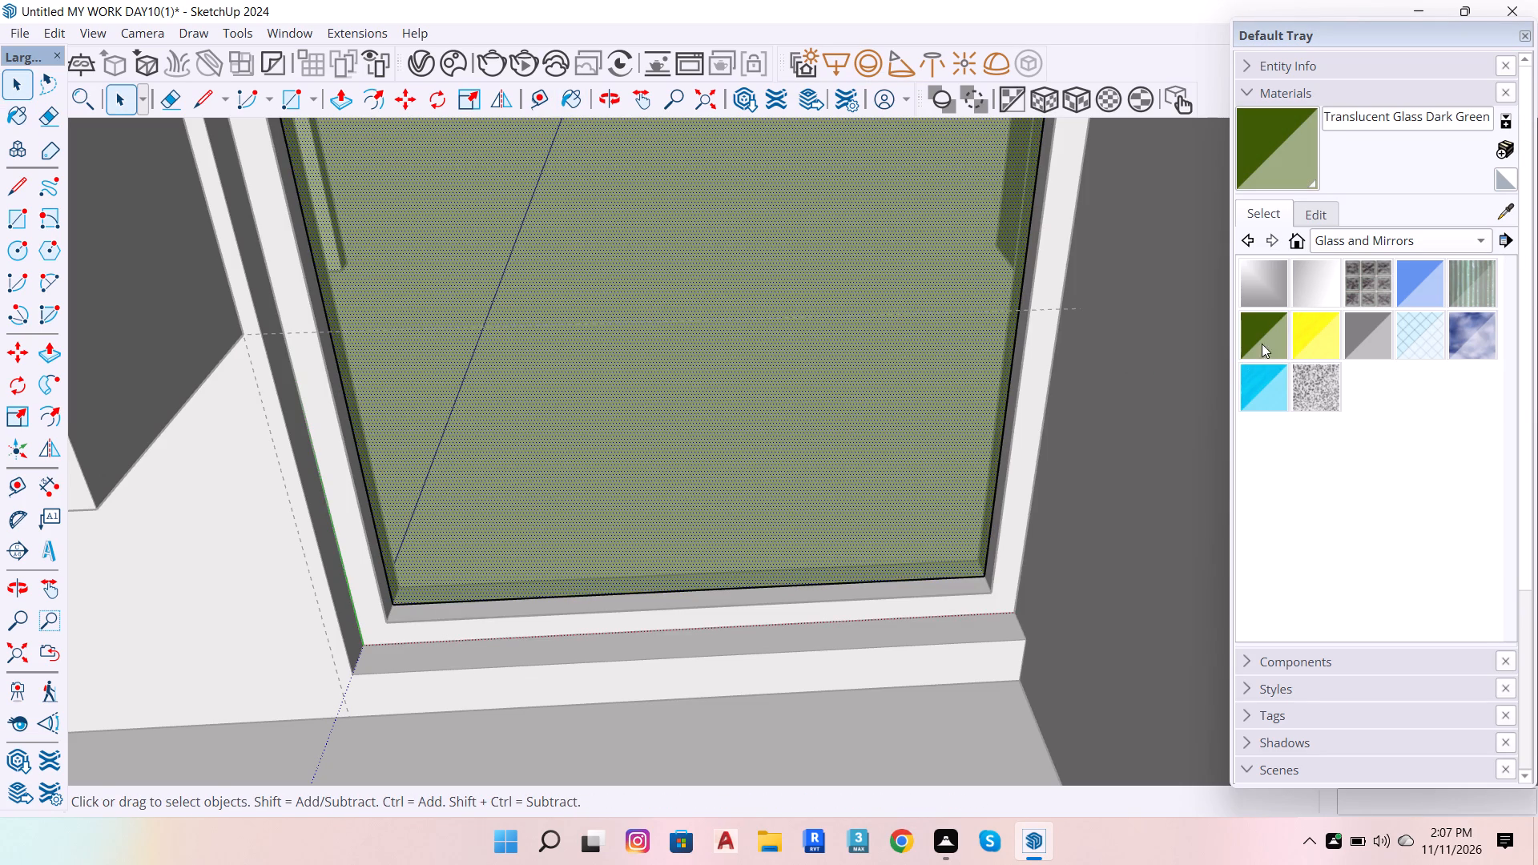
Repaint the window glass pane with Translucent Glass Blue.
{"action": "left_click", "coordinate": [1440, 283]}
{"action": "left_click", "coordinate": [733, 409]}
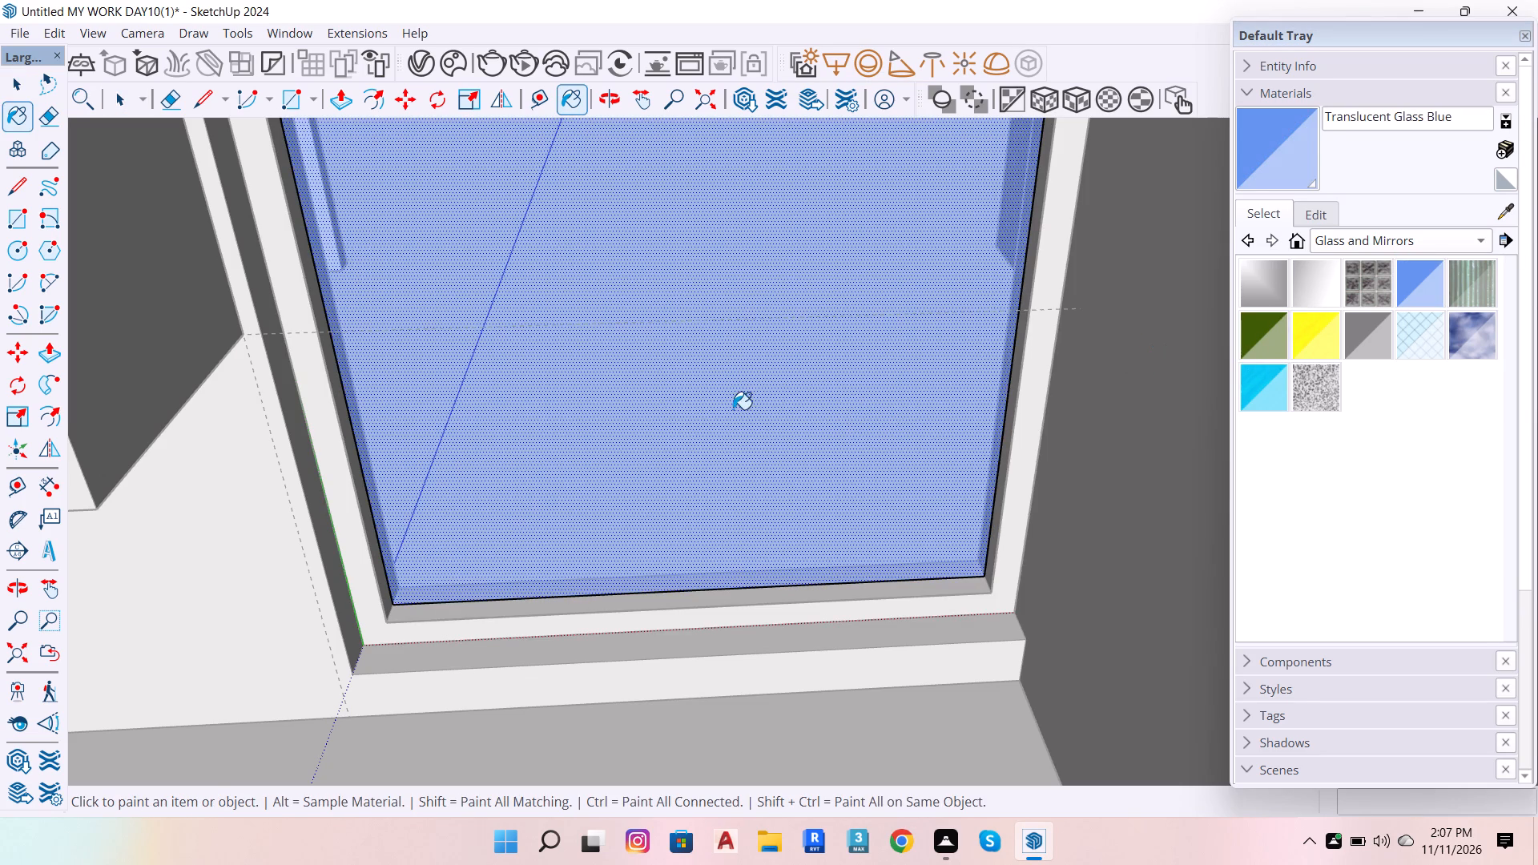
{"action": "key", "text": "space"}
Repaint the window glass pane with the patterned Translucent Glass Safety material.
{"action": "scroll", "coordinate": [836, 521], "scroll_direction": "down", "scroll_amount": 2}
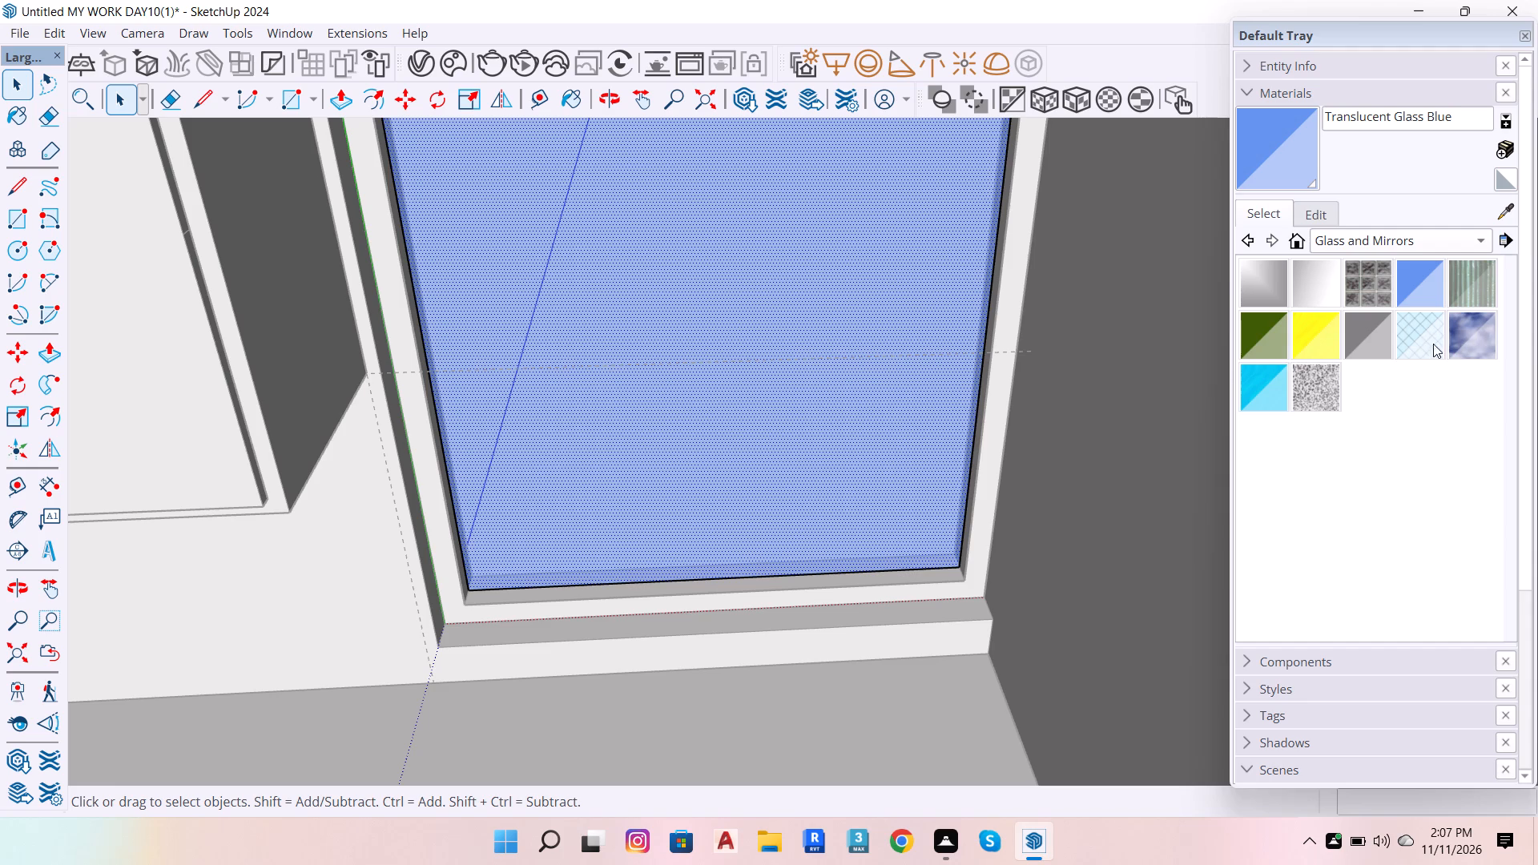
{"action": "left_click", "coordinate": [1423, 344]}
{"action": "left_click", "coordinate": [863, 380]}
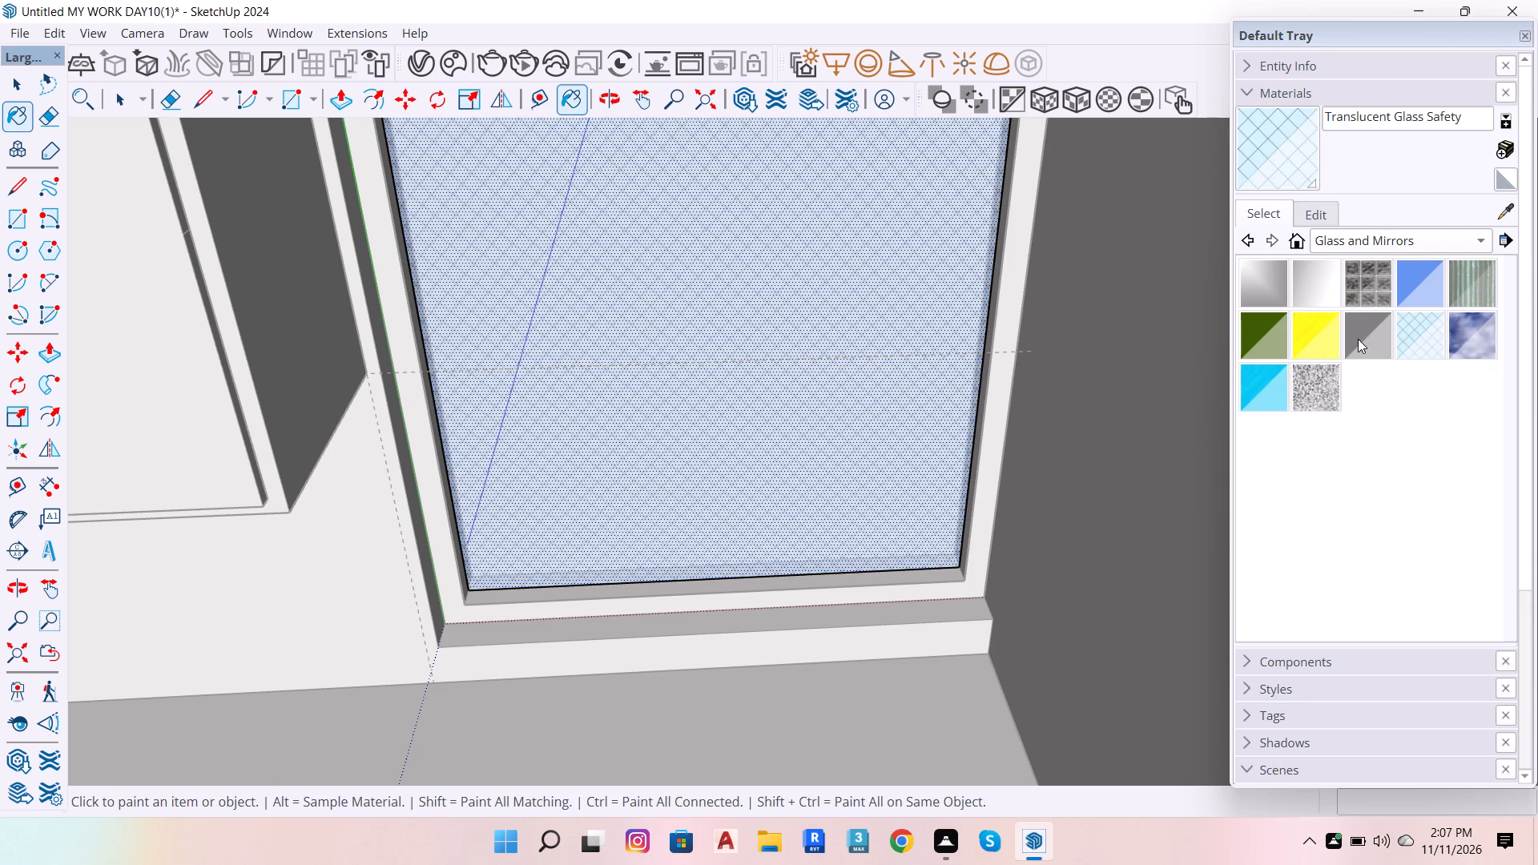
Paint the window glass pane with Translucent Glass Gray.
{"action": "left_click", "coordinate": [1358, 339]}
{"action": "left_click", "coordinate": [827, 408]}
{"action": "key", "text": "space"}
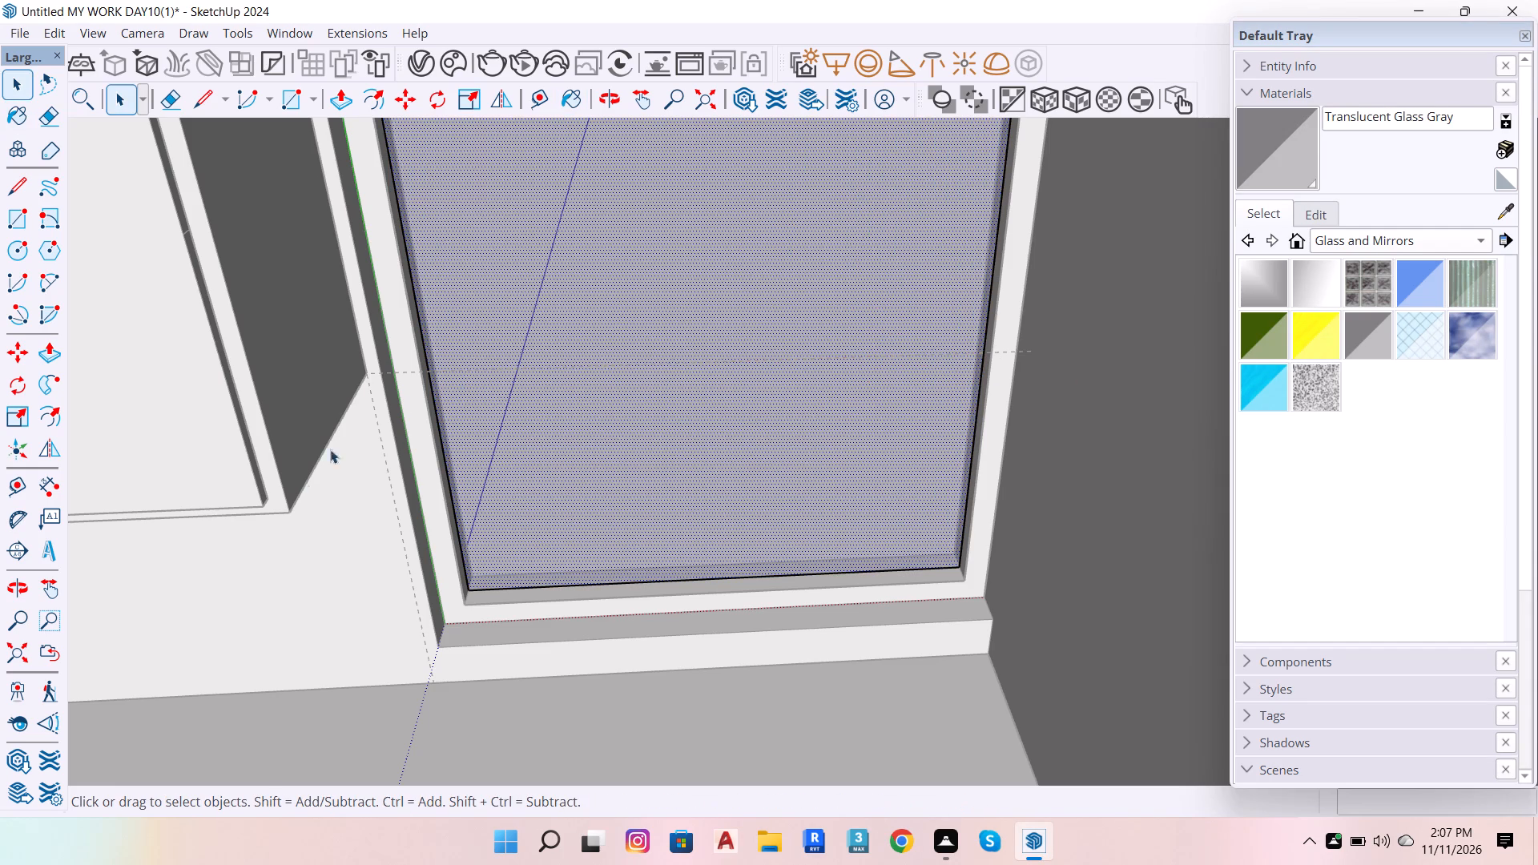
Edit the Translucent Glass Gray material to a lighter gray by raising its colour brightness.
{"action": "scroll", "coordinate": [515, 324], "scroll_direction": "up", "scroll_amount": 13}
{"action": "scroll", "coordinate": [521, 332], "scroll_direction": "down", "scroll_amount": 12}
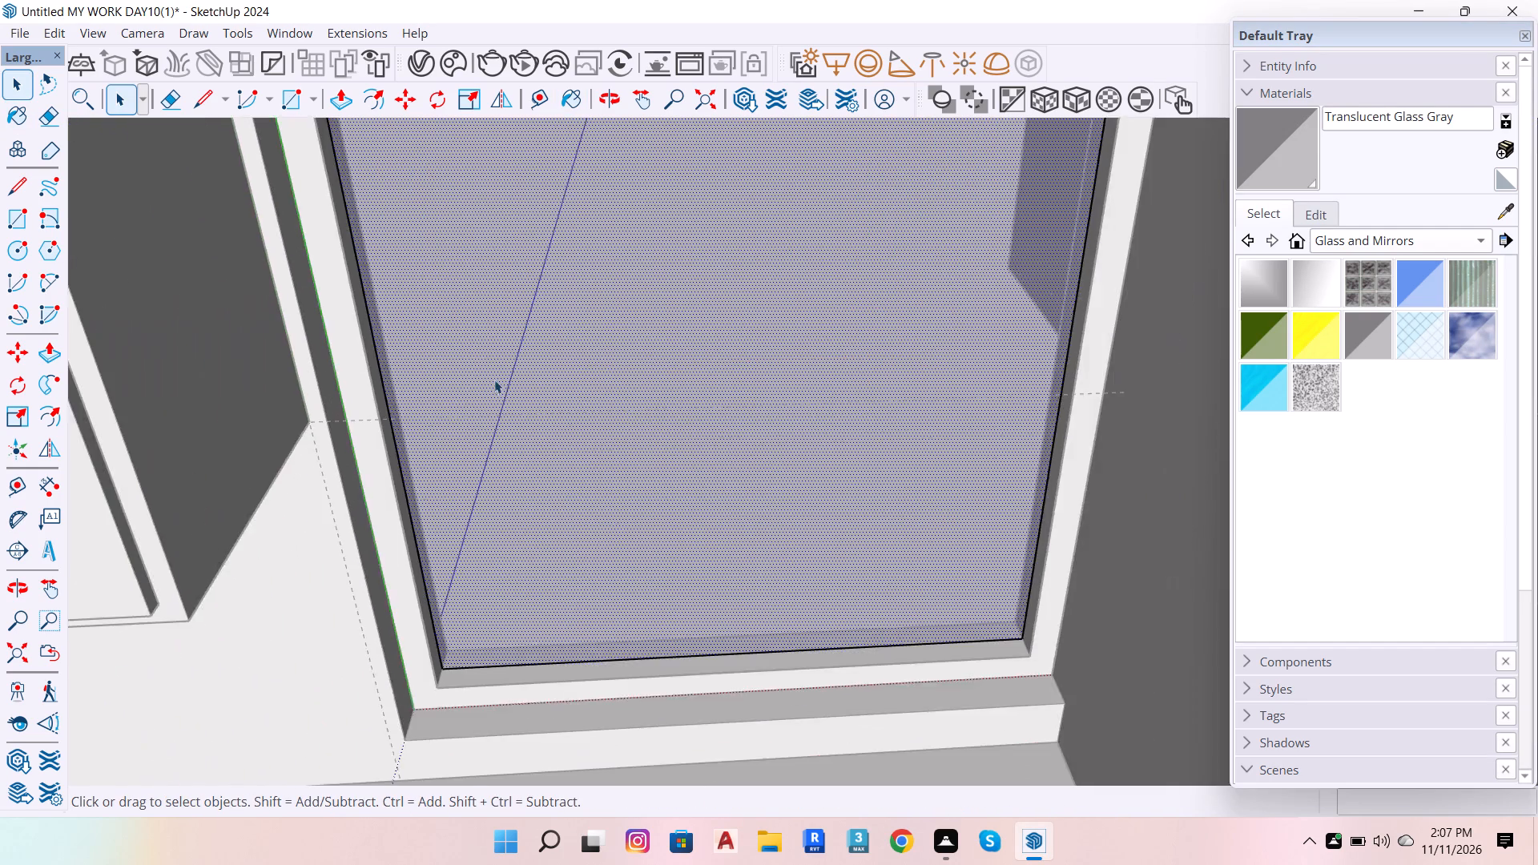
{"action": "scroll", "coordinate": [494, 380], "scroll_direction": "down", "scroll_amount": 10}
{"action": "scroll", "coordinate": [654, 449], "scroll_direction": "down", "scroll_amount": 19}
{"action": "key", "text": "space"}
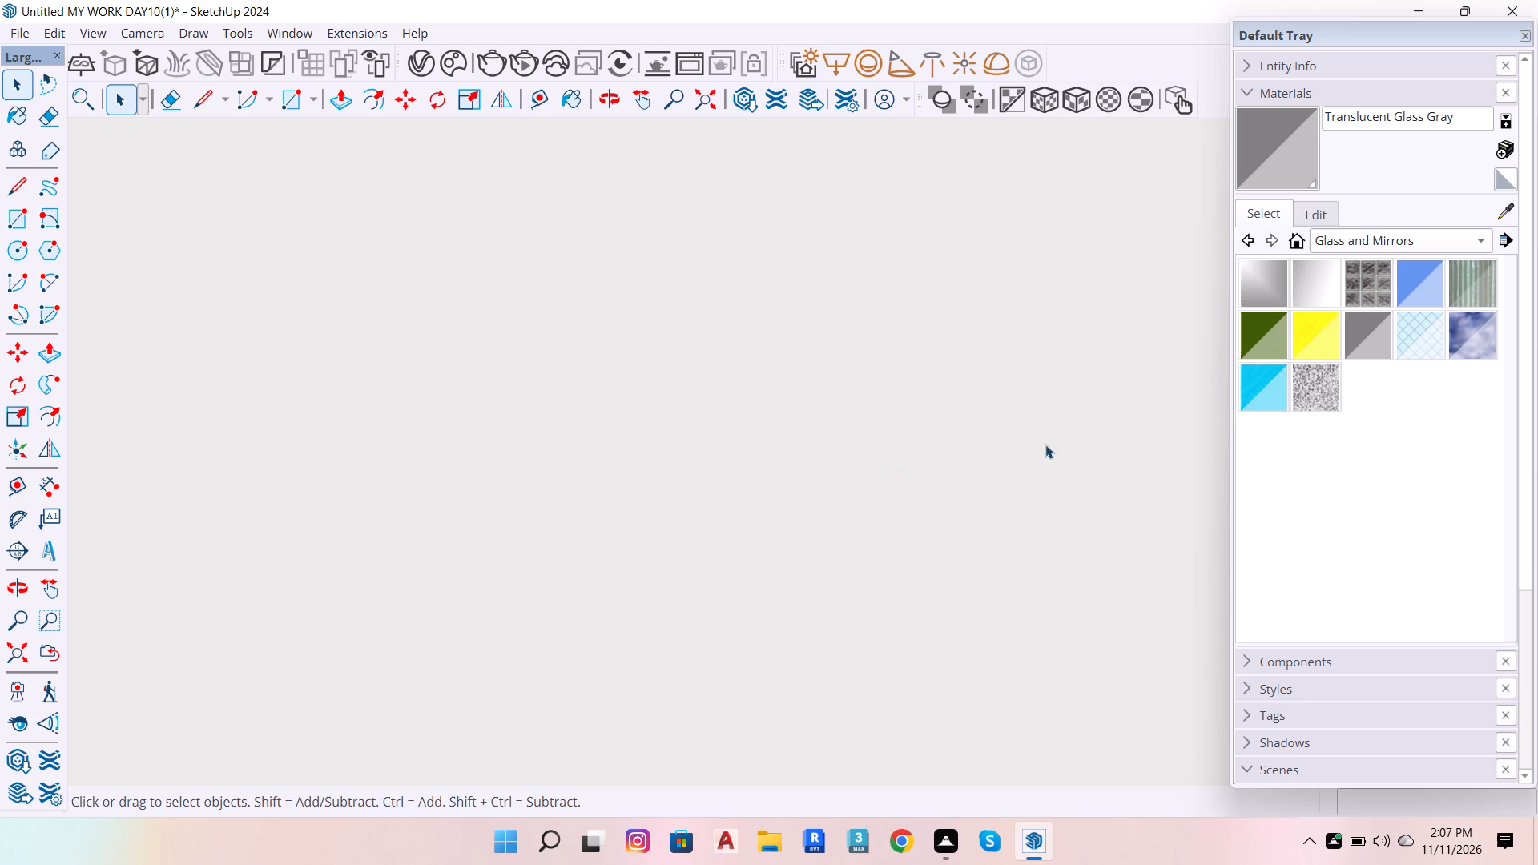
{"action": "scroll", "coordinate": [1189, 545], "scroll_direction": "down", "scroll_amount": 7}
{"action": "scroll", "coordinate": [1074, 440], "scroll_direction": "down", "scroll_amount": 19}
{"action": "scroll", "coordinate": [978, 324], "scroll_direction": "up", "scroll_amount": 8}
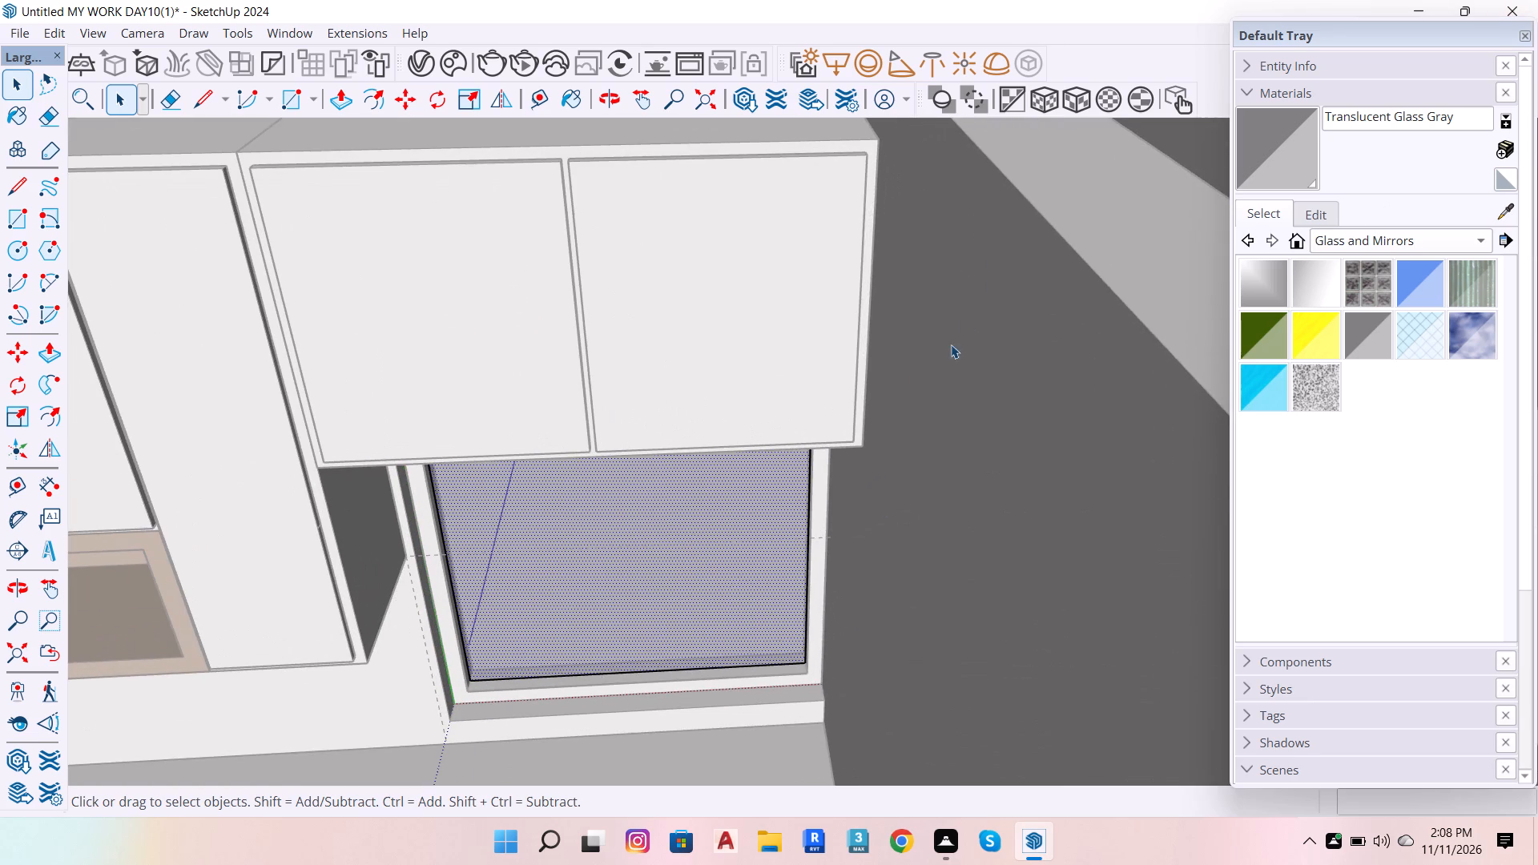
{"action": "left_click", "coordinate": [1336, 219]}
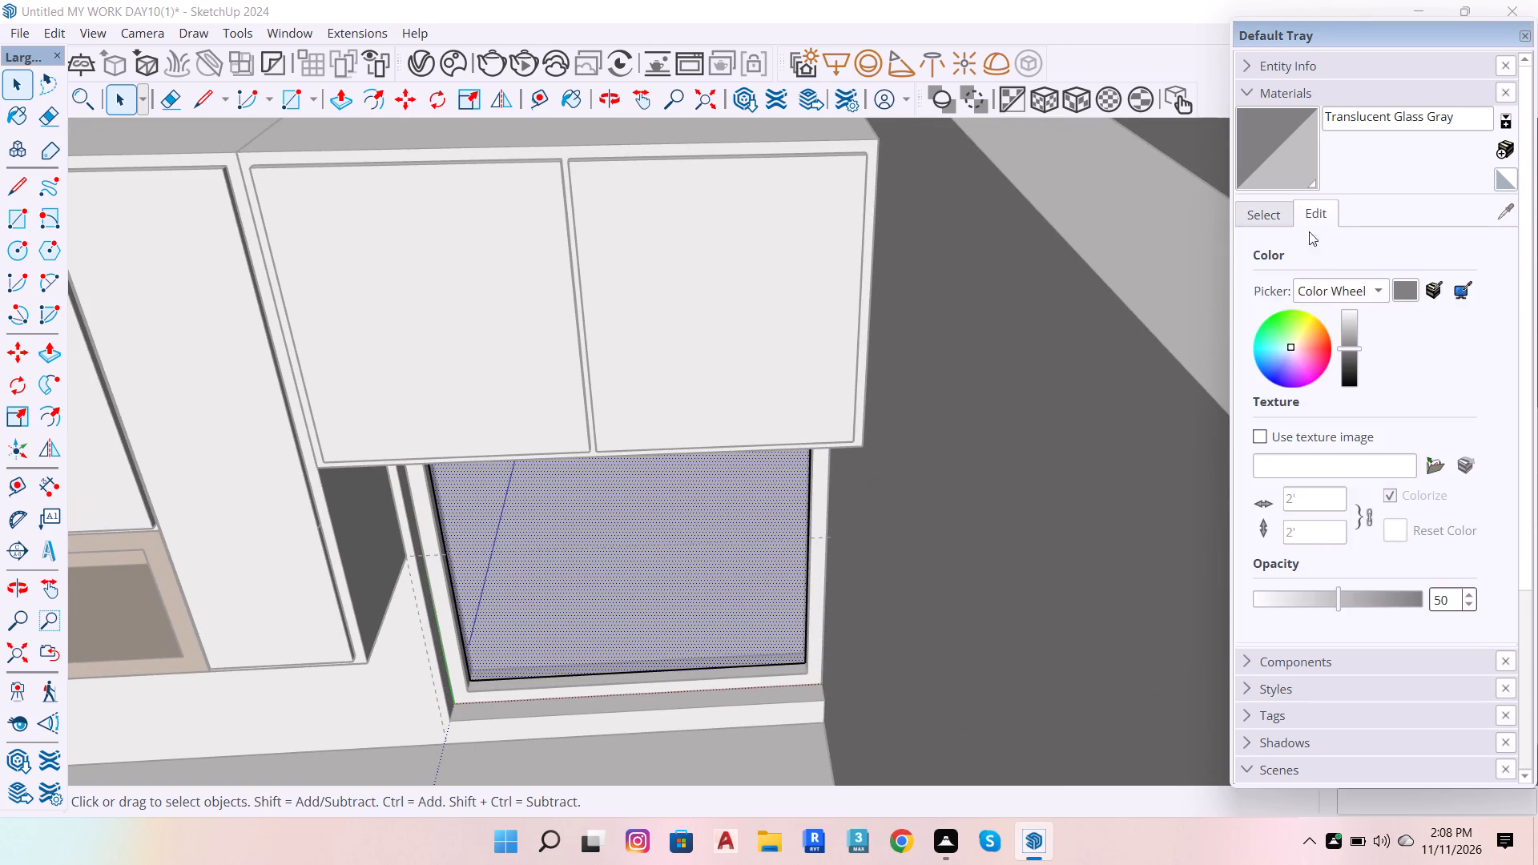
{"action": "left_click_drag", "start_coordinate": [1360, 348], "coordinate": [1359, 331]}
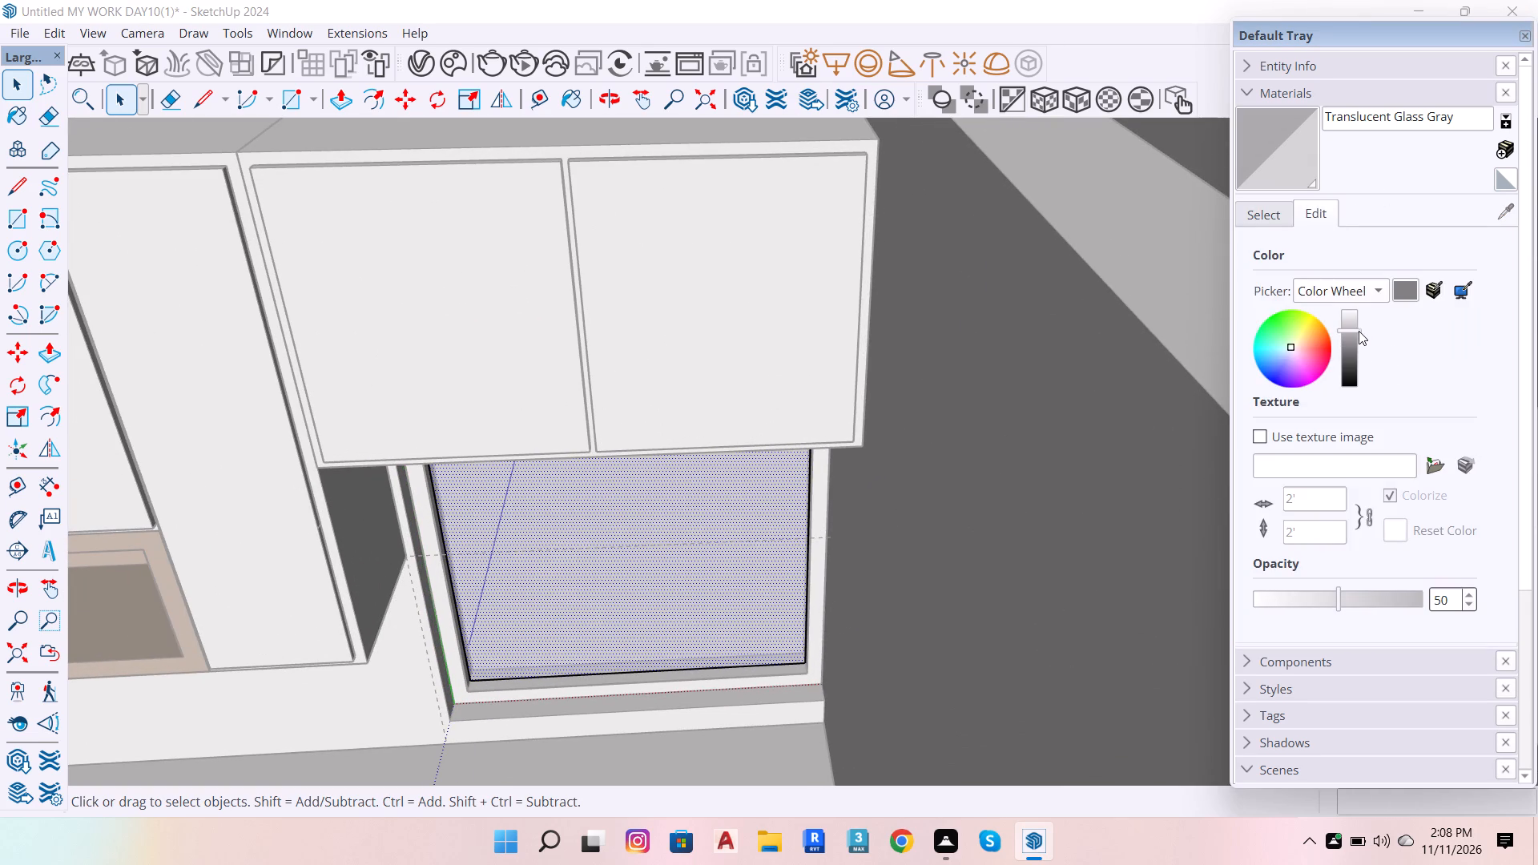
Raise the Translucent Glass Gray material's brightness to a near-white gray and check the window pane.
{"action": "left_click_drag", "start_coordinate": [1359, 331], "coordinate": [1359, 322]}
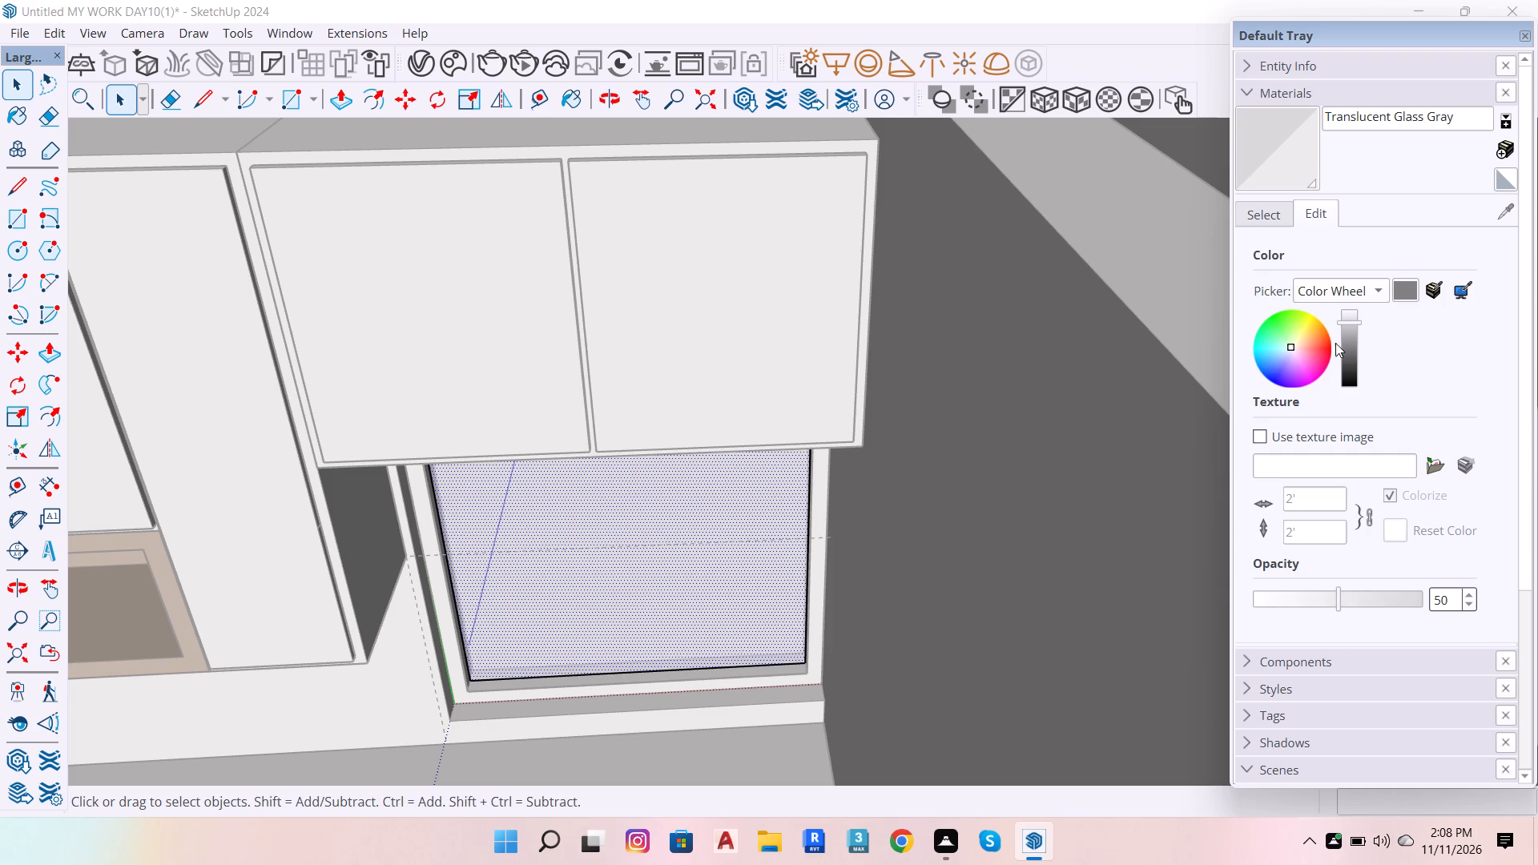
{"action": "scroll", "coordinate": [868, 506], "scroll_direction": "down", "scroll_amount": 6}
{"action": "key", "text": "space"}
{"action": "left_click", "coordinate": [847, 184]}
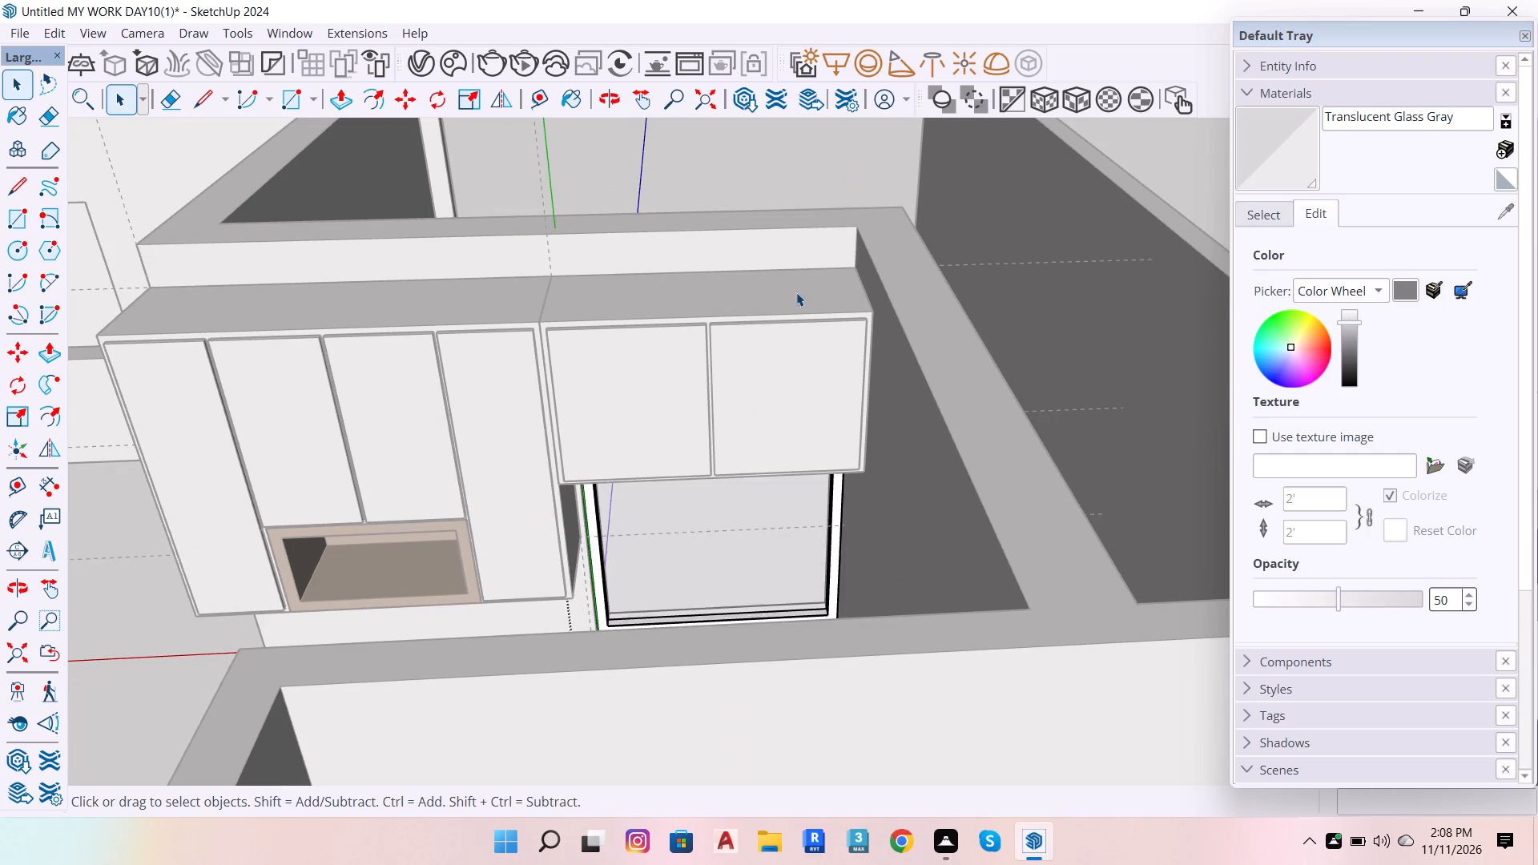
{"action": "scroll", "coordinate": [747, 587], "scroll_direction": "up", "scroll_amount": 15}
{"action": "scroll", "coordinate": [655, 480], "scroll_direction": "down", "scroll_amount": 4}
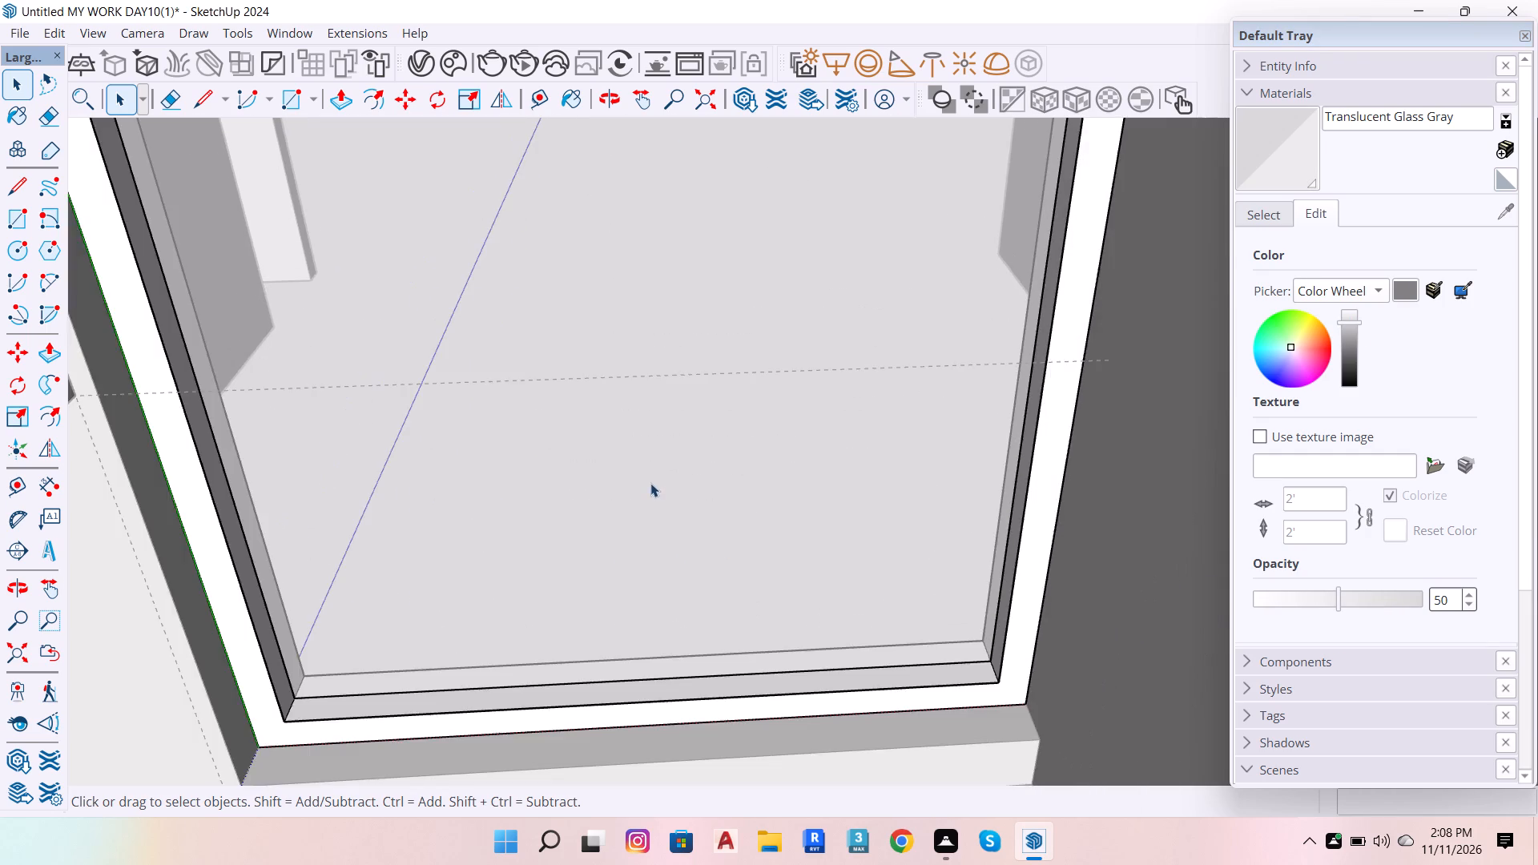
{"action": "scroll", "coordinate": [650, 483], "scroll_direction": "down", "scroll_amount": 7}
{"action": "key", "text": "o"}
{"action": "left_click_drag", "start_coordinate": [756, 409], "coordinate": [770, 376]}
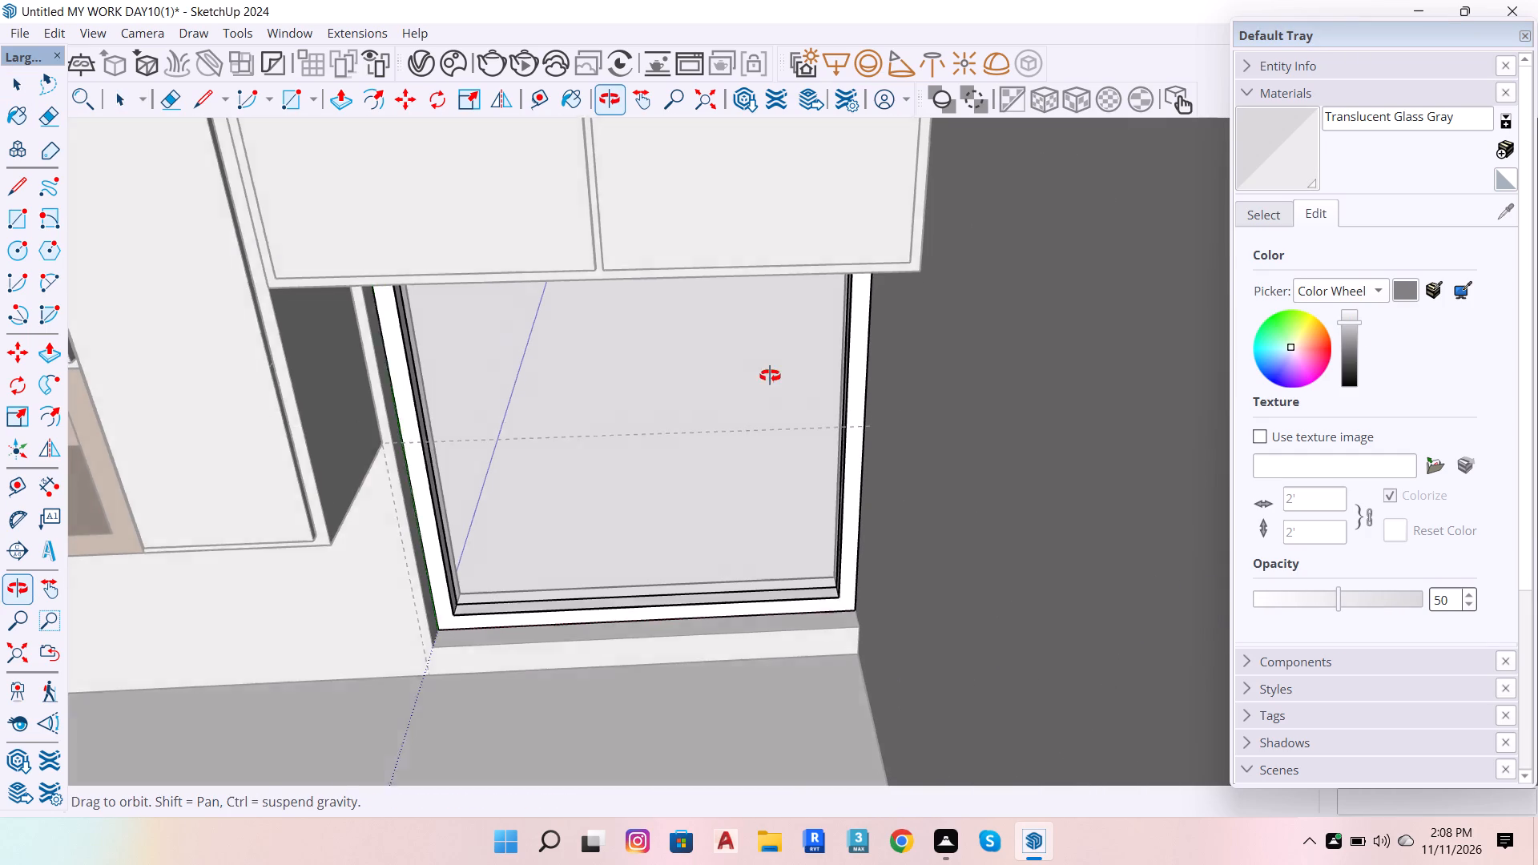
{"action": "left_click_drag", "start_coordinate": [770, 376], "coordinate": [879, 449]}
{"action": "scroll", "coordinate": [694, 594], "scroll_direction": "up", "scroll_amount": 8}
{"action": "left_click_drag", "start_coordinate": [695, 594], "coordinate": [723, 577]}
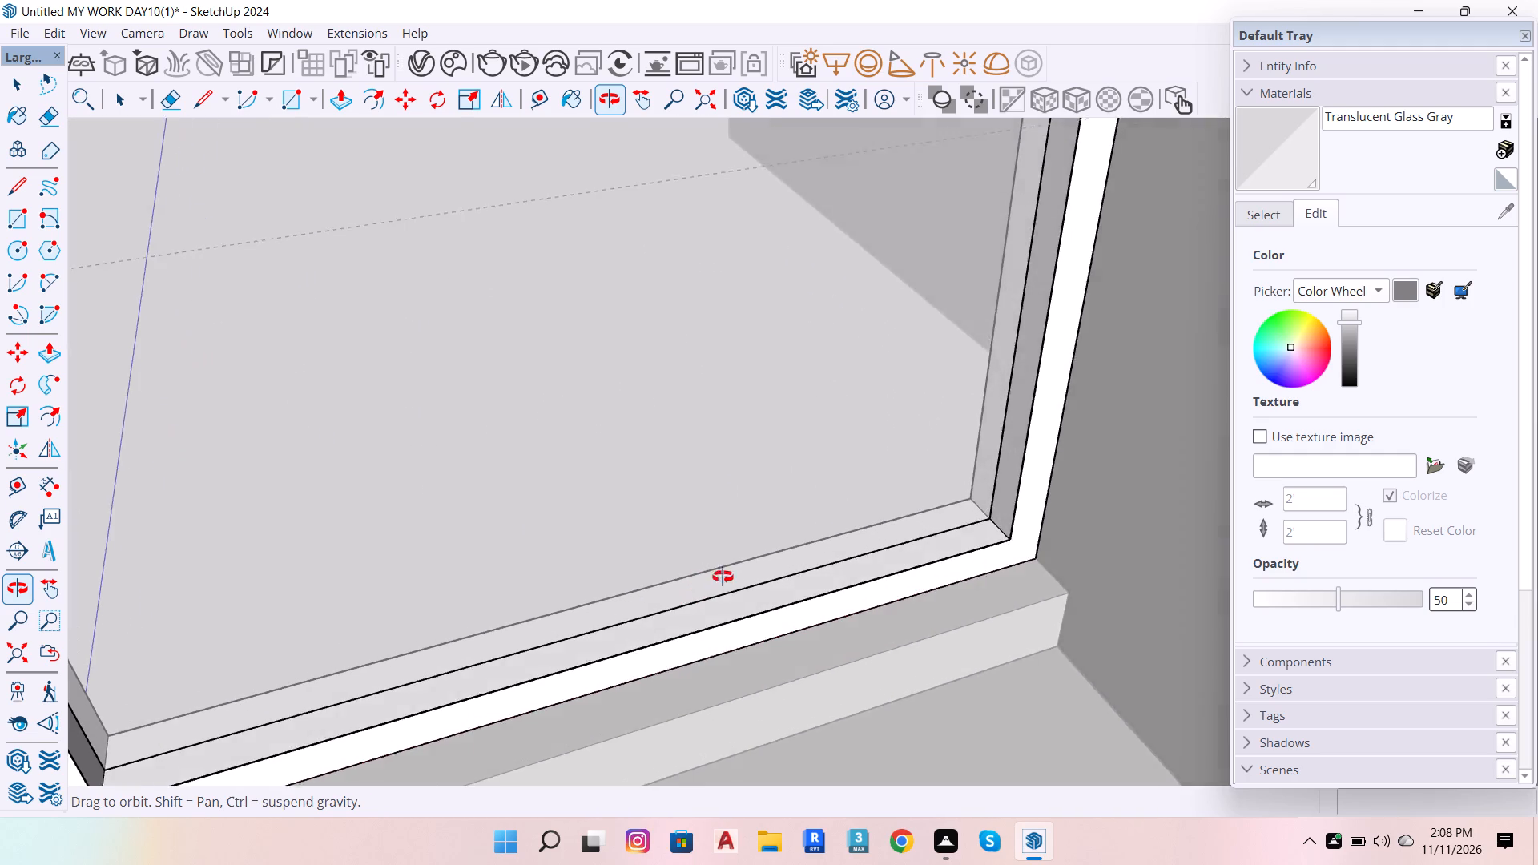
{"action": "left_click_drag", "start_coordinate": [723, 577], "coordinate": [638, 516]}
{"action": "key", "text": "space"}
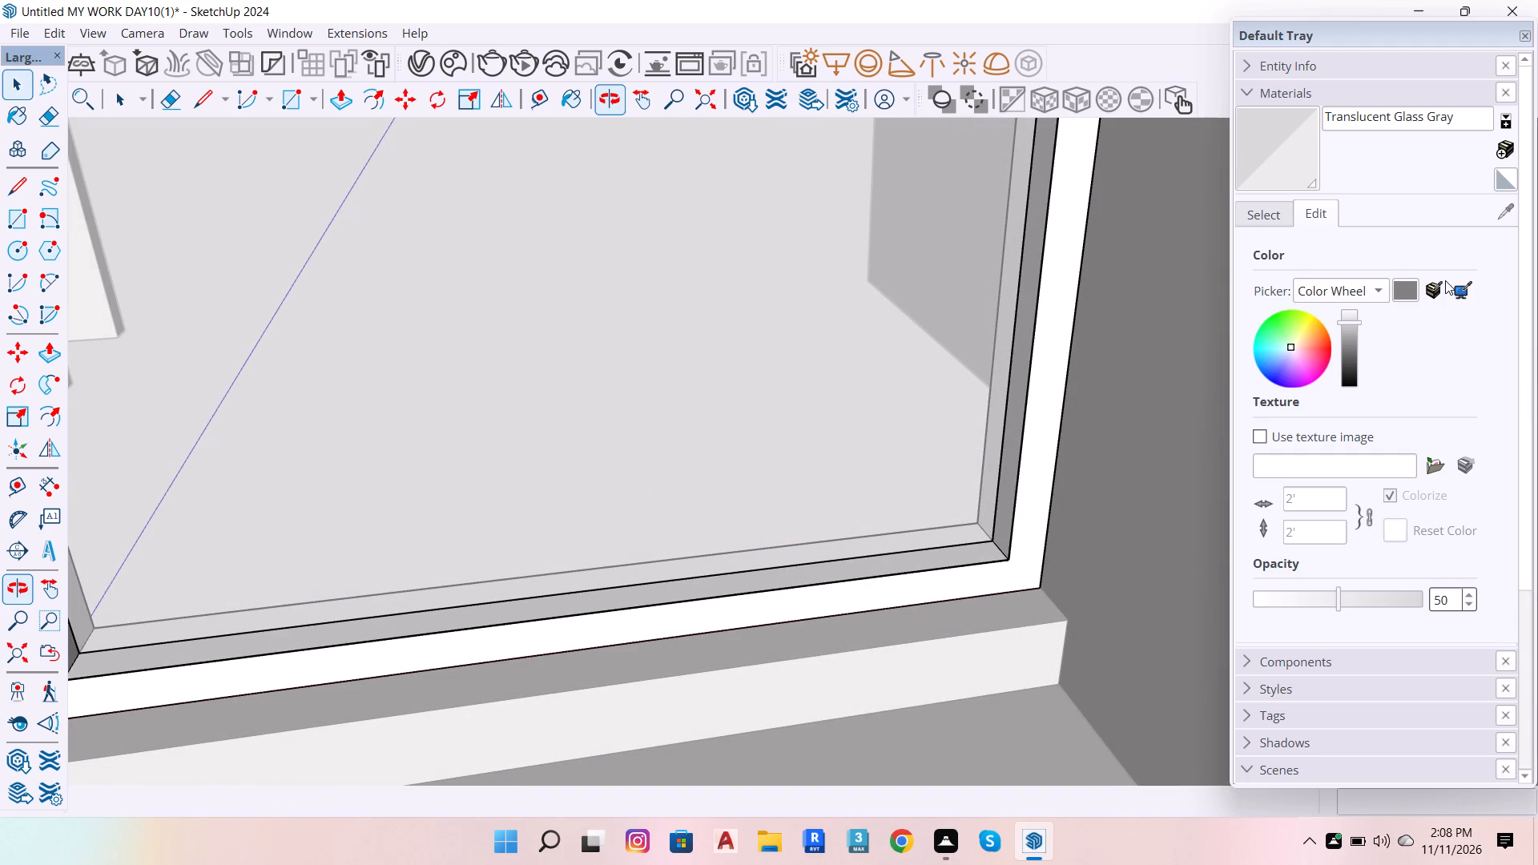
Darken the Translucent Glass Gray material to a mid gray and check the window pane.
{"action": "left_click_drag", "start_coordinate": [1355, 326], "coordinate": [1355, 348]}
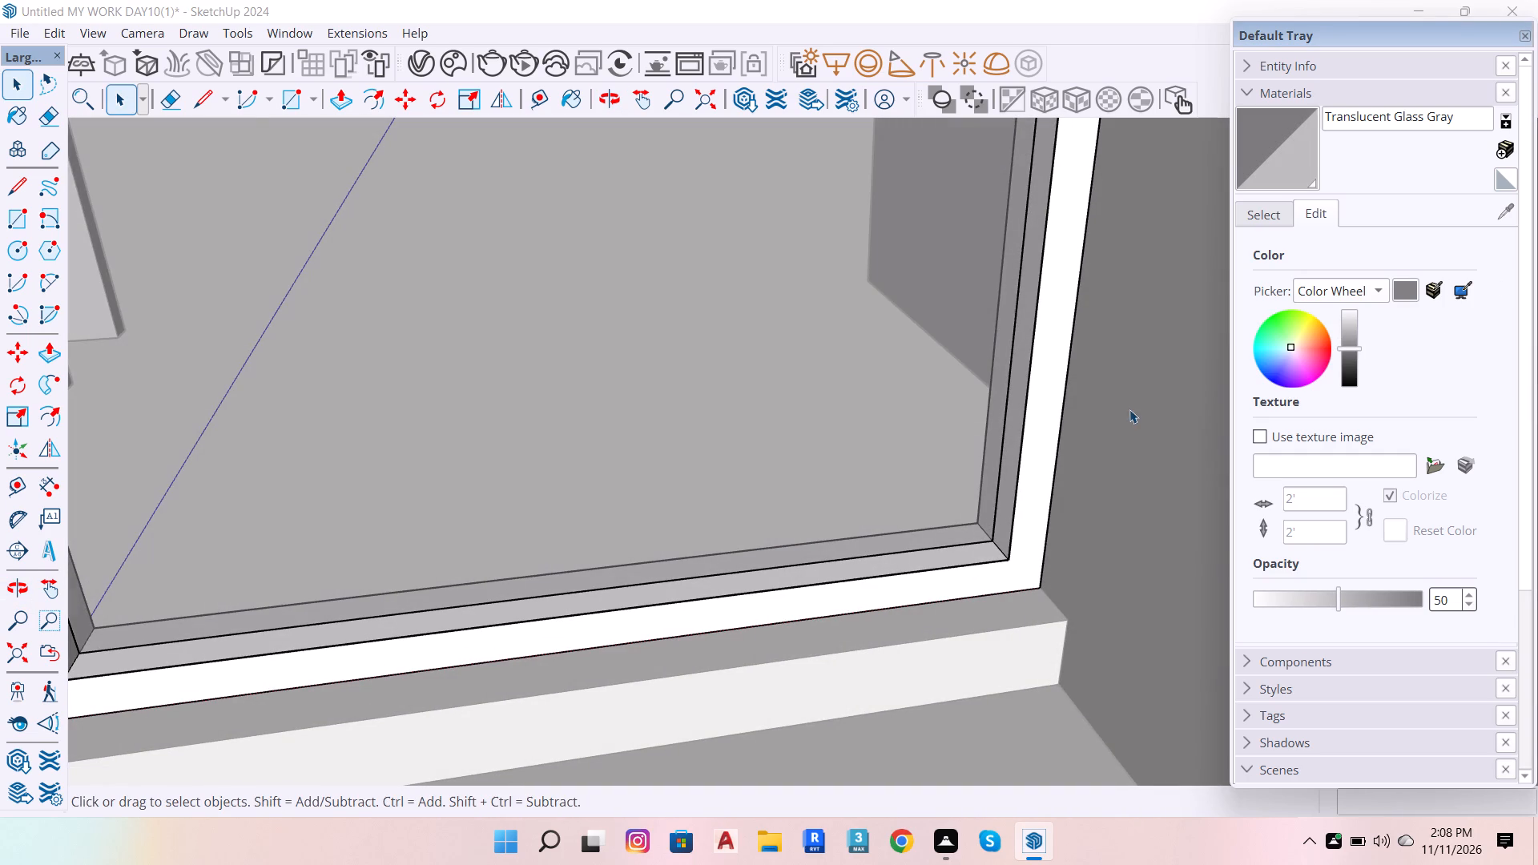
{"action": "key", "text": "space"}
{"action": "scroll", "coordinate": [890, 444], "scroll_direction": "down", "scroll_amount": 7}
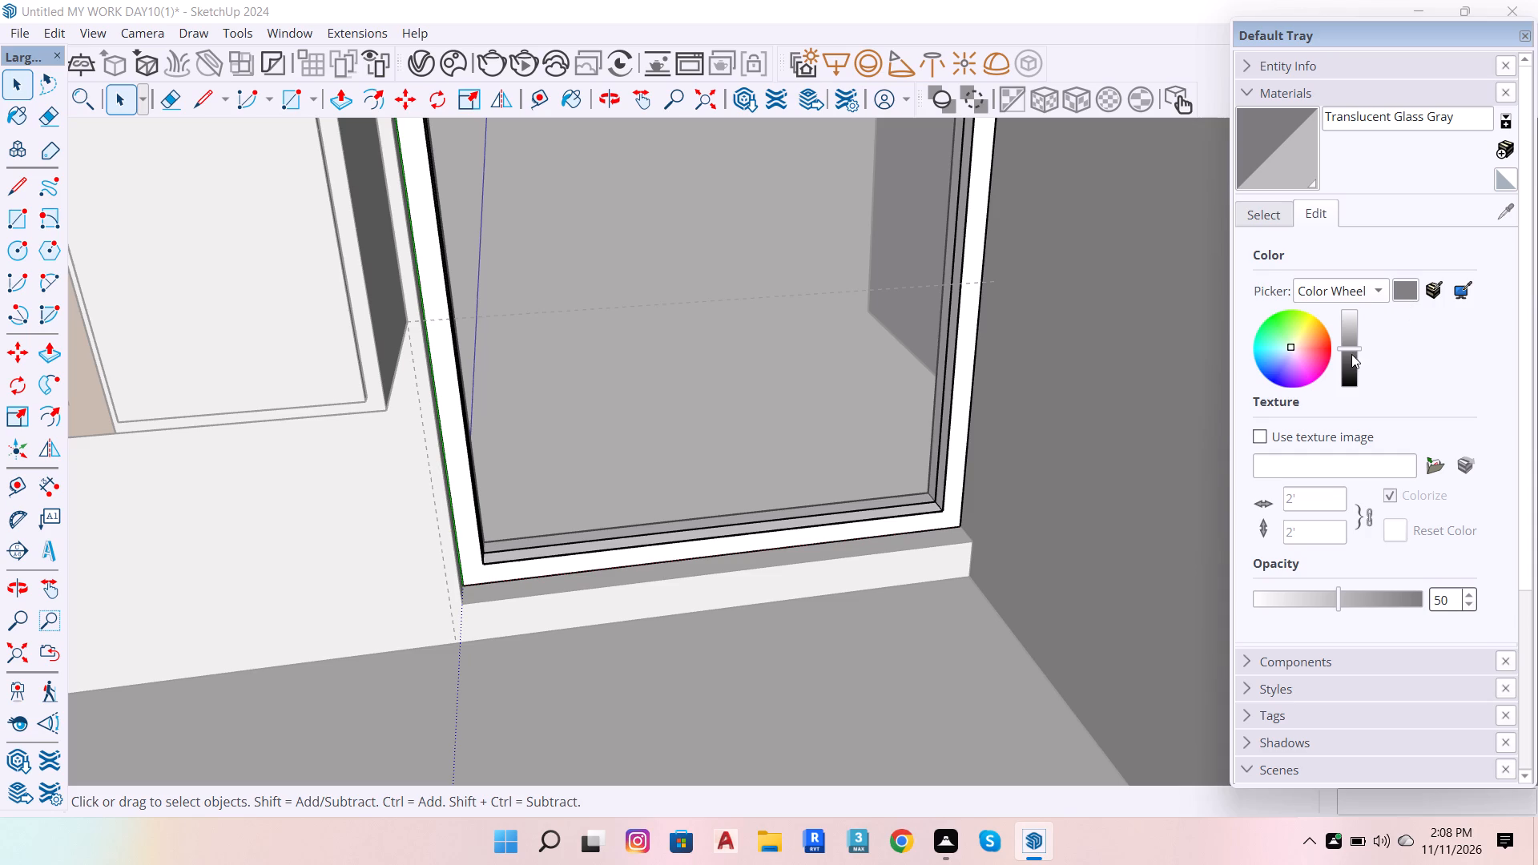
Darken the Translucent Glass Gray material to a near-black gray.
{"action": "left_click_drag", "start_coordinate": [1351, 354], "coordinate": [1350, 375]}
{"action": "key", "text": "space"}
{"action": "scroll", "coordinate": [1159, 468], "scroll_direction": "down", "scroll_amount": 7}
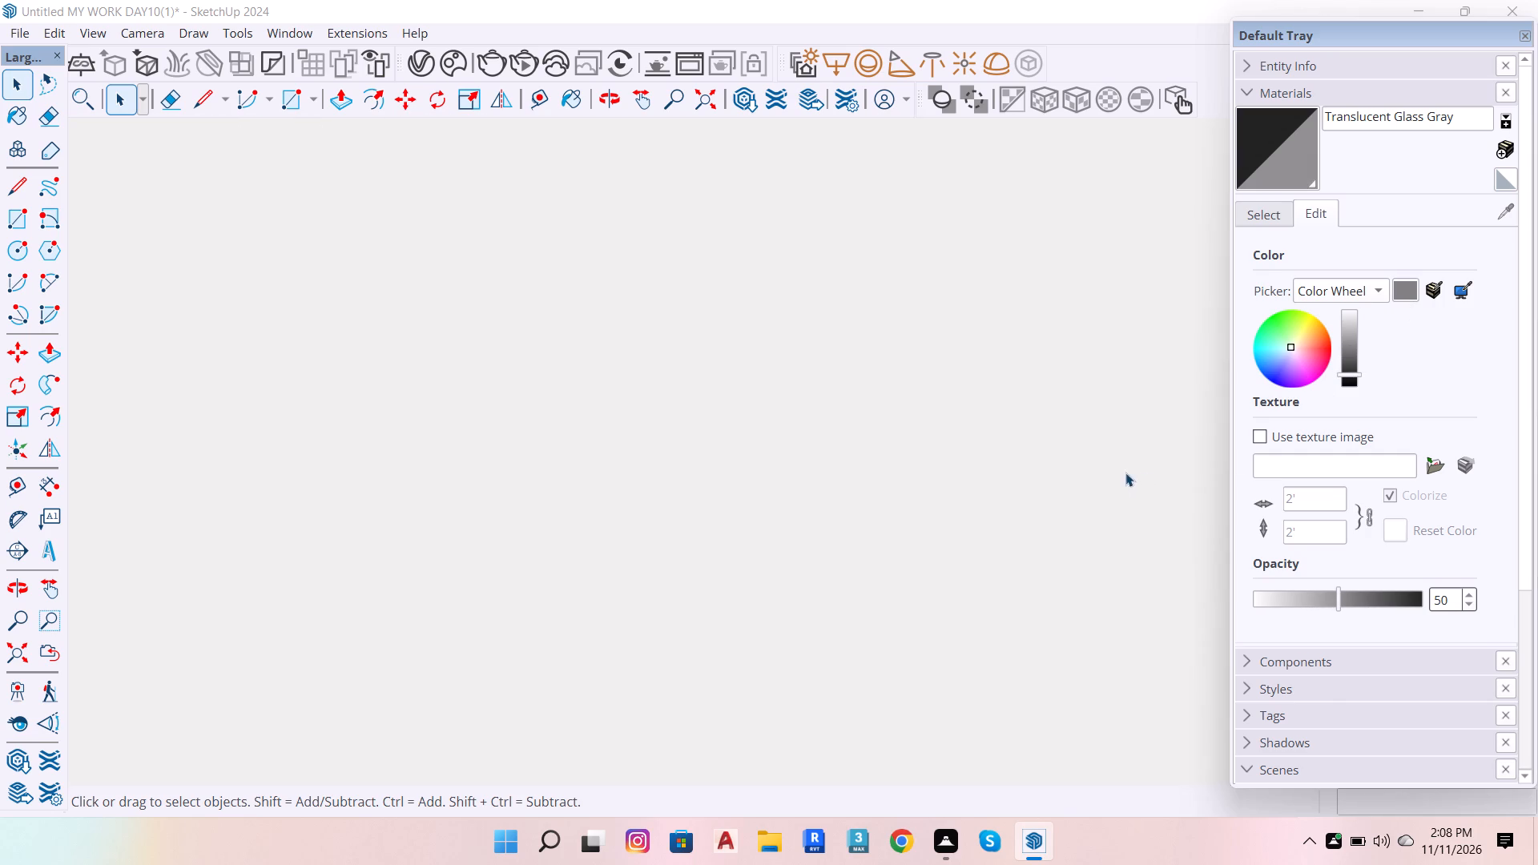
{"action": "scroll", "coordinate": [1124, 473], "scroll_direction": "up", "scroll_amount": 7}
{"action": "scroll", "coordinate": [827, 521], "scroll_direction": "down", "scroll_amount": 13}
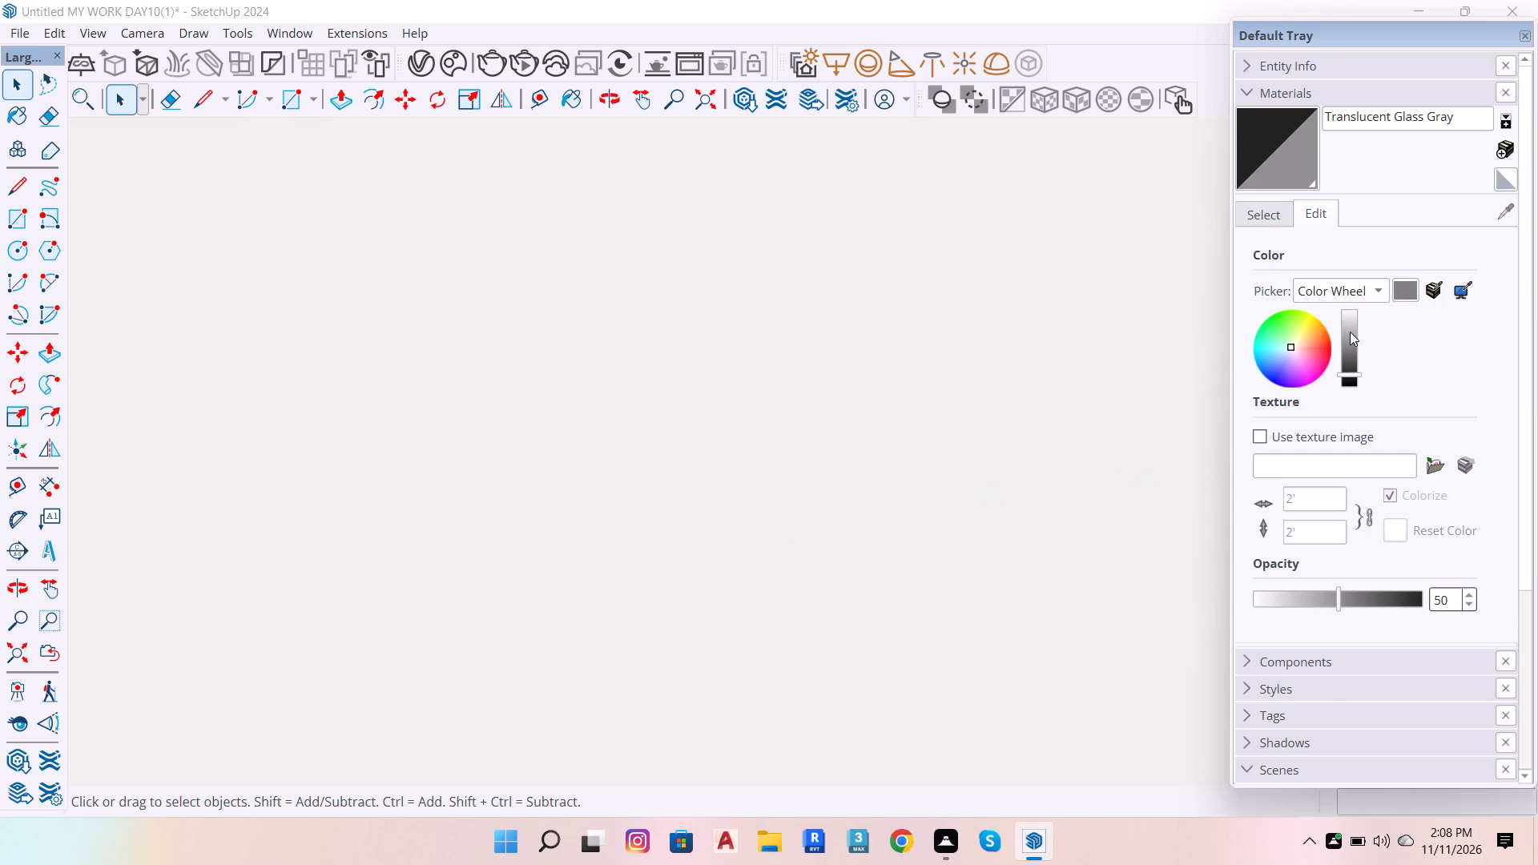
Set the Translucent Glass Gray material's brightness to a medium gray, keeping its opacity at 50.
{"action": "left_click", "coordinate": [1351, 343]}
{"action": "scroll", "coordinate": [1295, 422], "scroll_direction": "down", "scroll_amount": 6}
{"action": "key", "text": "space"}
{"action": "scroll", "coordinate": [1238, 513], "scroll_direction": "down", "scroll_amount": 5}
{"action": "scroll", "coordinate": [539, 251], "scroll_direction": "down", "scroll_amount": 3}
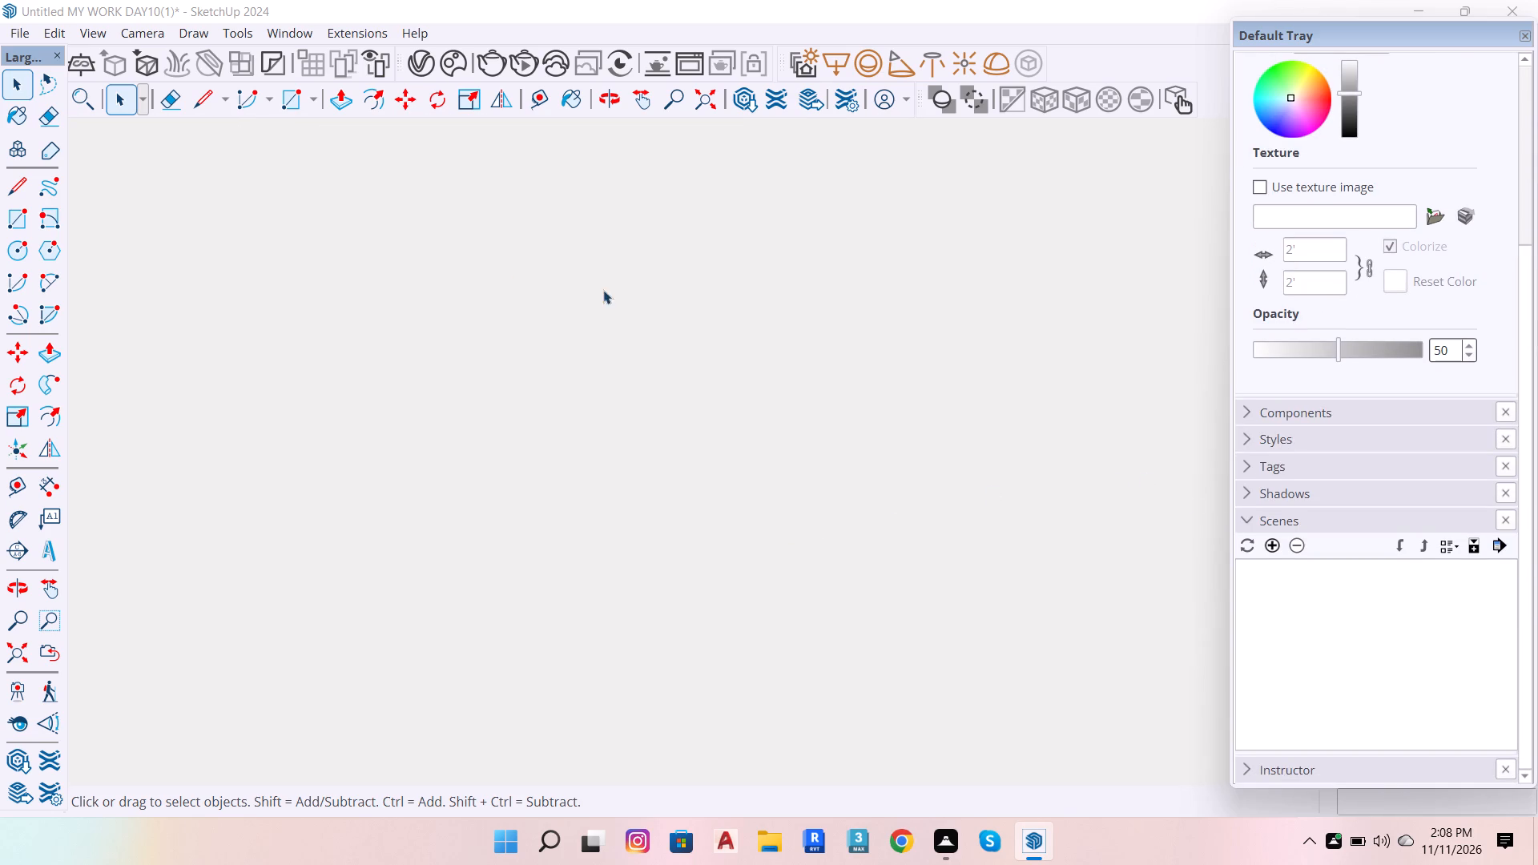
Fit the whole model in view and examine the kitchen's wall cabinets and window glass.
{"action": "left_click", "coordinate": [721, 95]}
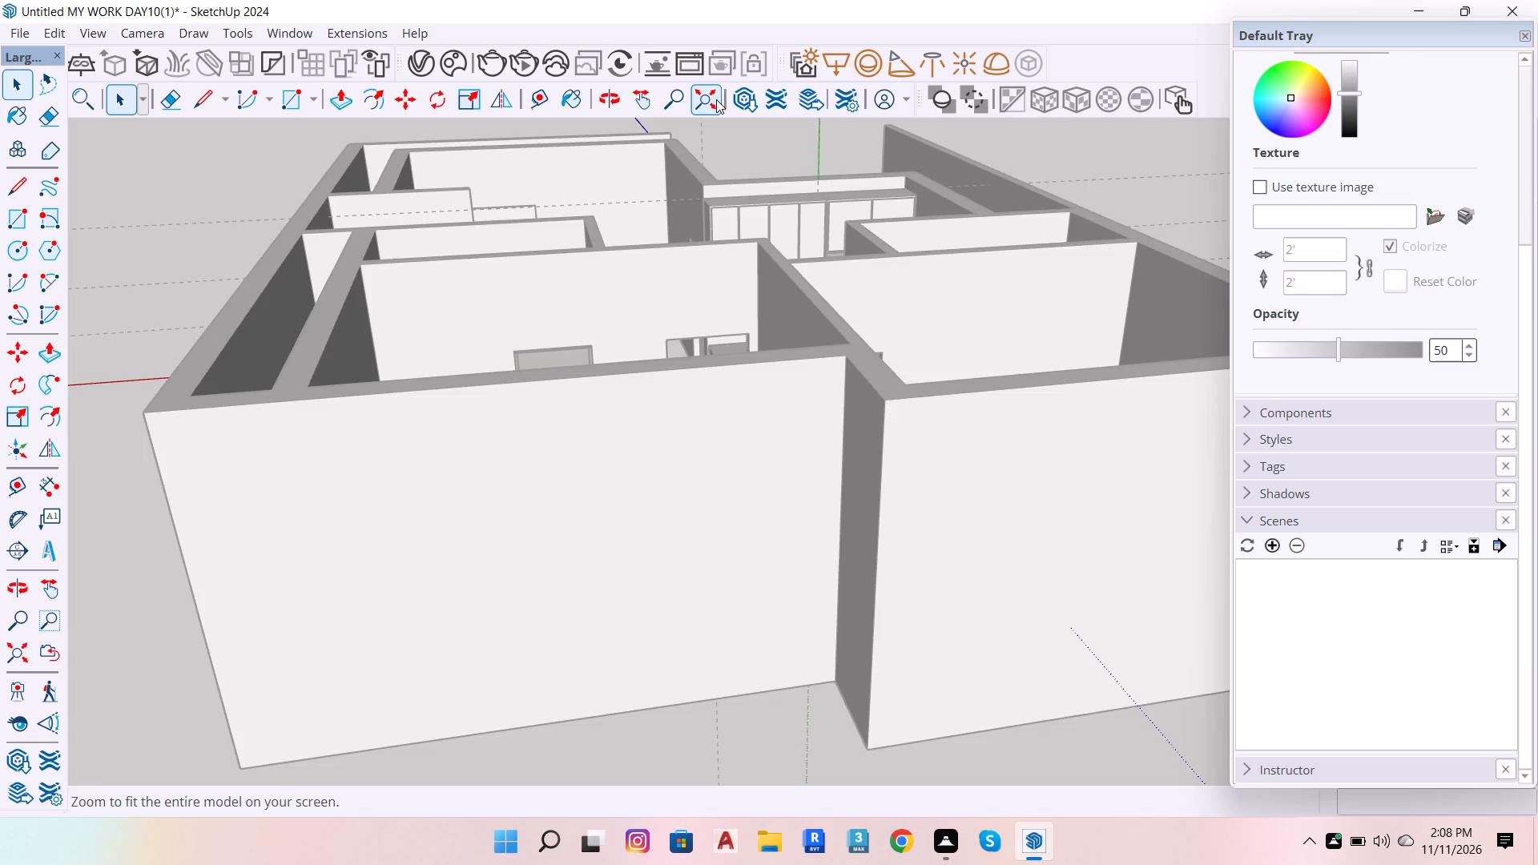
{"action": "scroll", "coordinate": [951, 193], "scroll_direction": "up", "scroll_amount": 7}
{"action": "scroll", "coordinate": [832, 220], "scroll_direction": "up", "scroll_amount": 8}
{"action": "scroll", "coordinate": [628, 307], "scroll_direction": "up", "scroll_amount": 8}
{"action": "scroll", "coordinate": [1190, 237], "scroll_direction": "down", "scroll_amount": 7}
{"action": "scroll", "coordinate": [1223, 327], "scroll_direction": "down", "scroll_amount": 7}
{"action": "scroll", "coordinate": [1015, 417], "scroll_direction": "up", "scroll_amount": 8}
{"action": "scroll", "coordinate": [820, 369], "scroll_direction": "up", "scroll_amount": 7}
{"action": "key", "text": "space"}
{"action": "scroll", "coordinate": [846, 405], "scroll_direction": "down", "scroll_amount": 8}
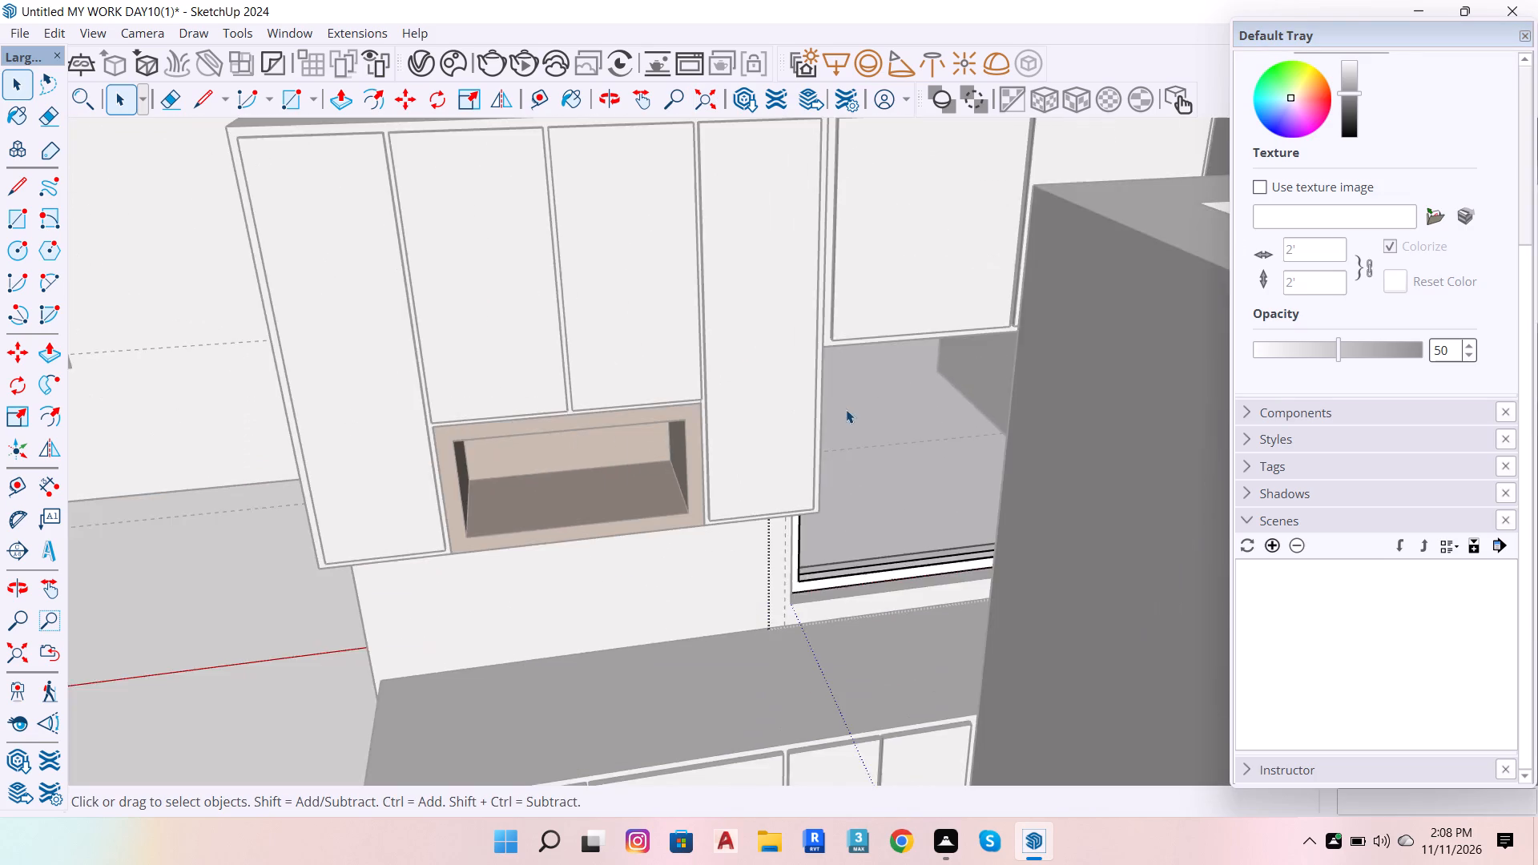
{"action": "scroll", "coordinate": [854, 424], "scroll_direction": "down", "scroll_amount": 6}
{"action": "key", "text": "space"}
{"action": "scroll", "coordinate": [879, 463], "scroll_direction": "down", "scroll_amount": 7}
Close the window group being edited and delete all guides from the model.
{"action": "double_click", "coordinate": [820, 214]}
{"action": "scroll", "coordinate": [914, 306], "scroll_direction": "up", "scroll_amount": 3}
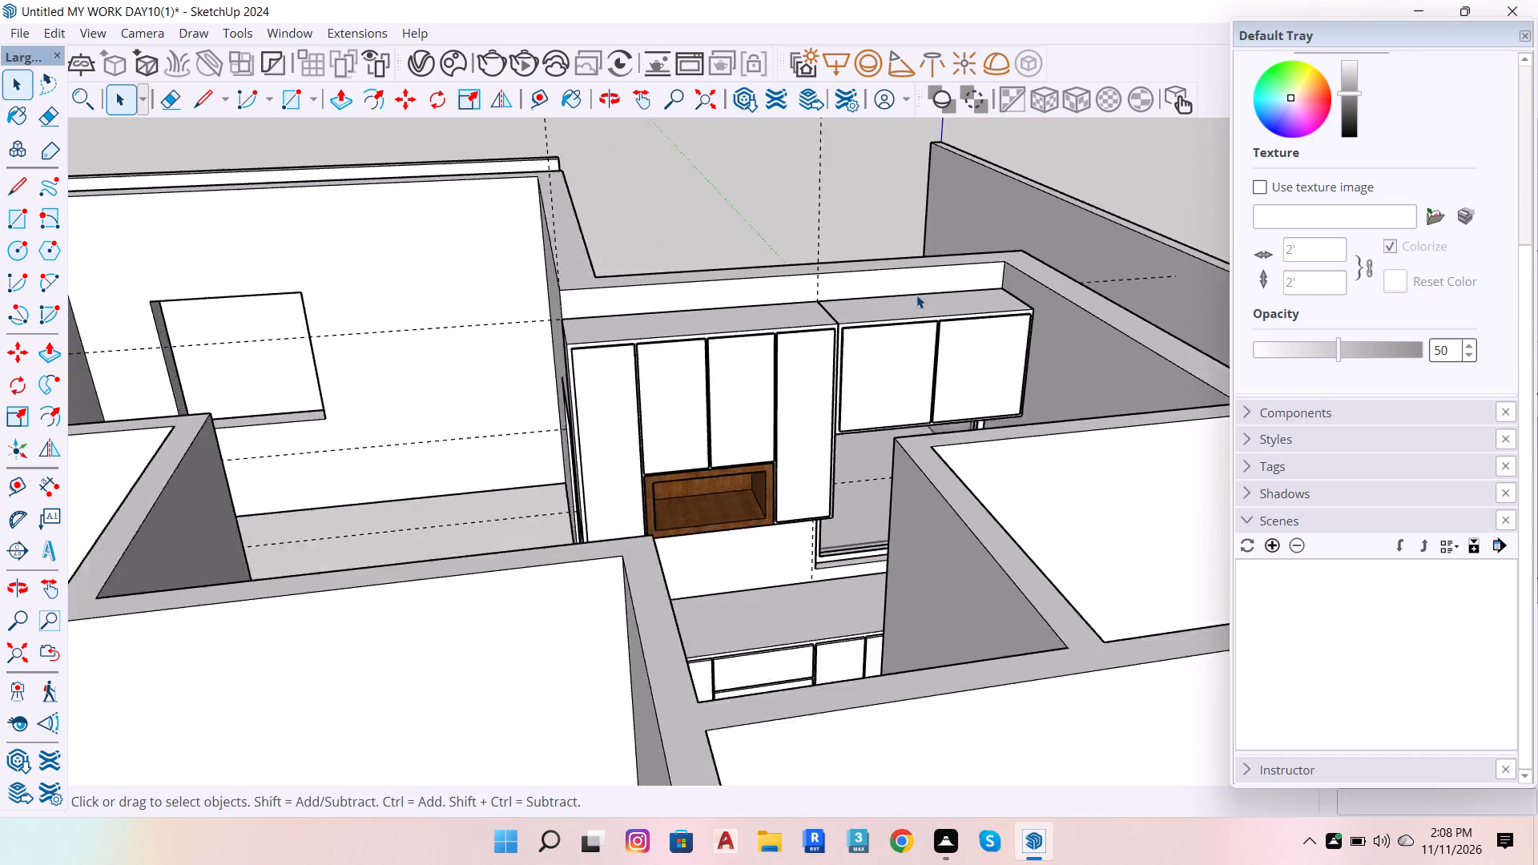
{"action": "scroll", "coordinate": [916, 295], "scroll_direction": "up", "scroll_amount": 4}
{"action": "scroll", "coordinate": [914, 301], "scroll_direction": "down", "scroll_amount": 15}
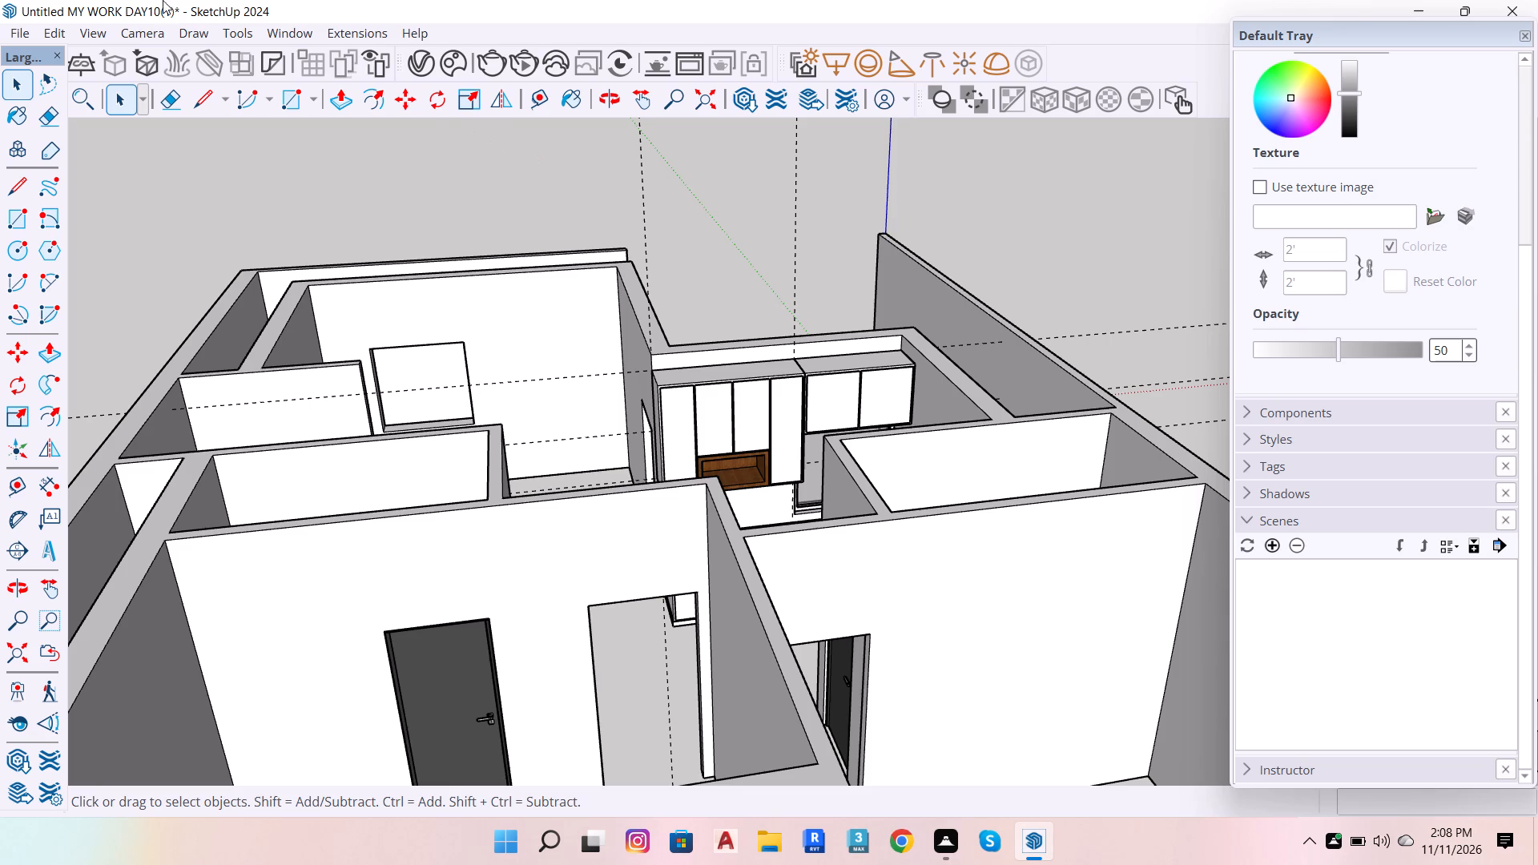
{"action": "left_click", "coordinate": [65, 32]}
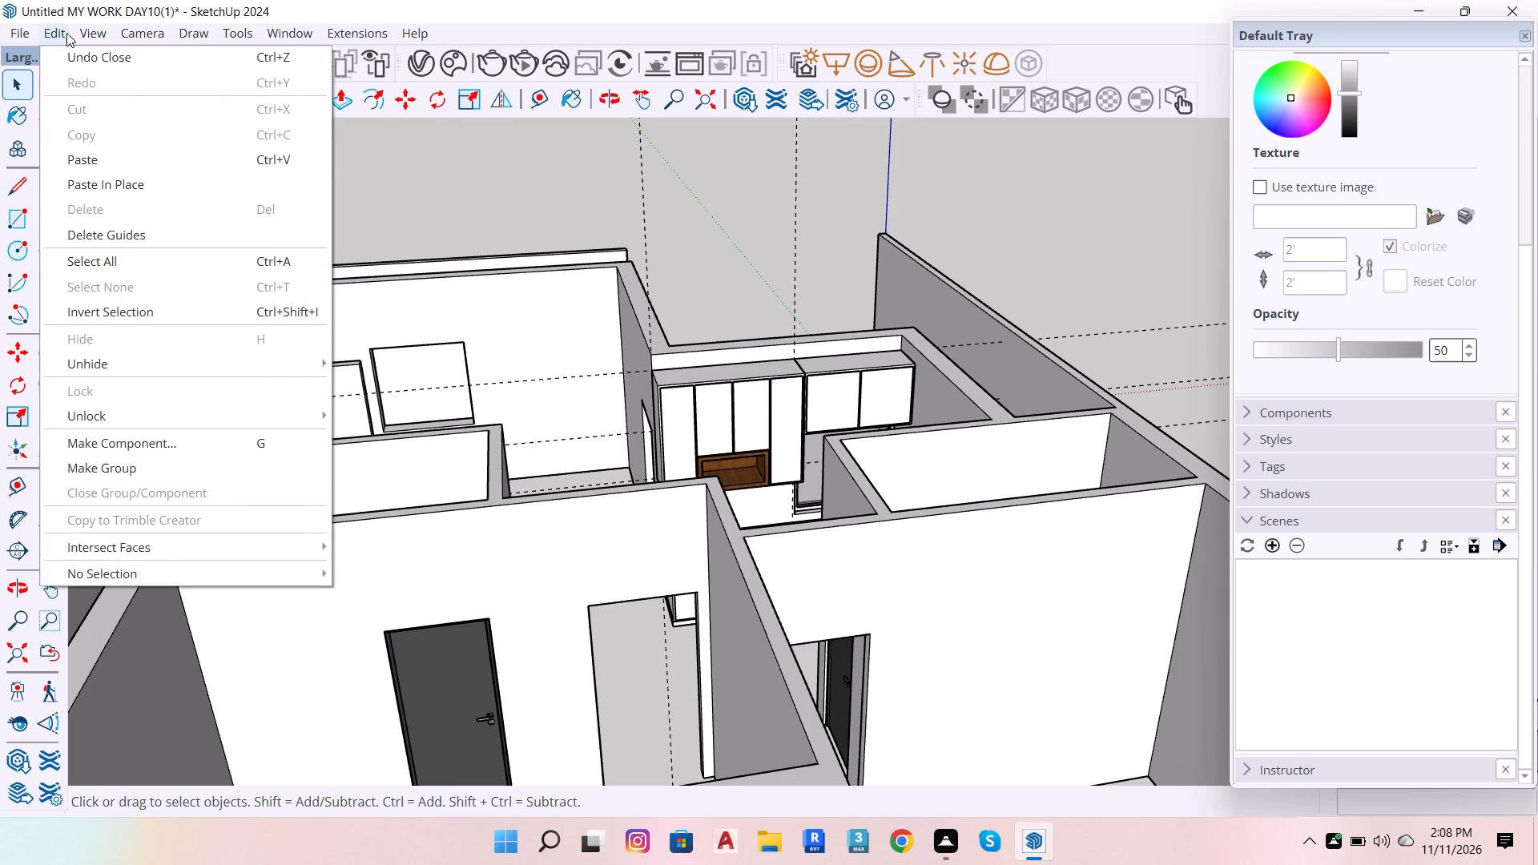
{"action": "left_click", "coordinate": [171, 227]}
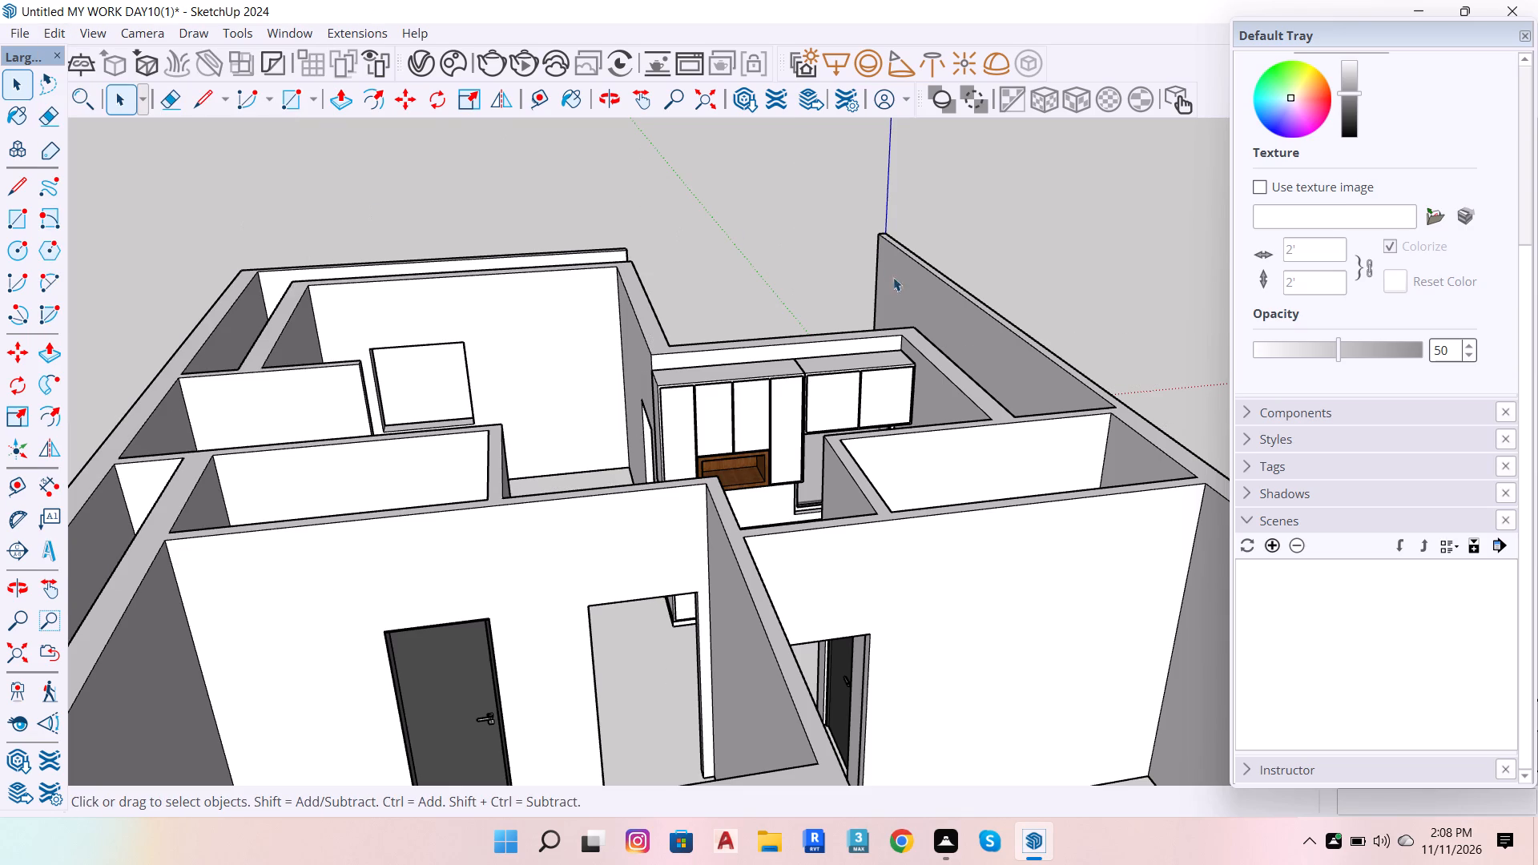
Open the cabinet above the window, select all geometry inside its first door component, and choose the Colors-Named material library.
{"action": "key", "text": "space"}
{"action": "scroll", "coordinate": [722, 390], "scroll_direction": "up", "scroll_amount": 6}
{"action": "scroll", "coordinate": [896, 361], "scroll_direction": "up", "scroll_amount": 15}
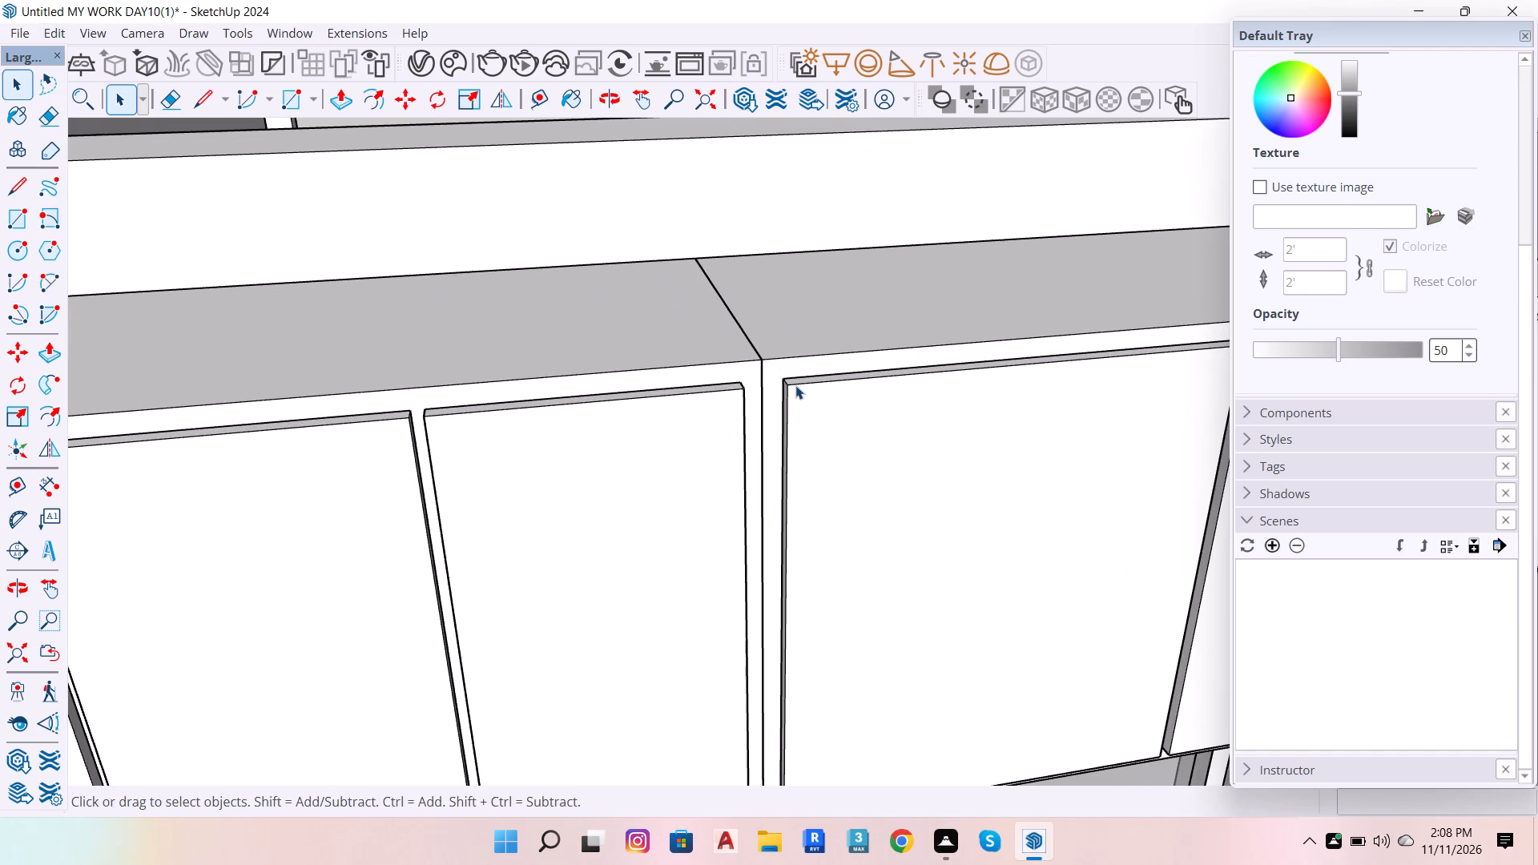
{"action": "left_click", "coordinate": [799, 388]}
{"action": "double_click", "coordinate": [799, 388]}
{"action": "left_click", "coordinate": [810, 388]}
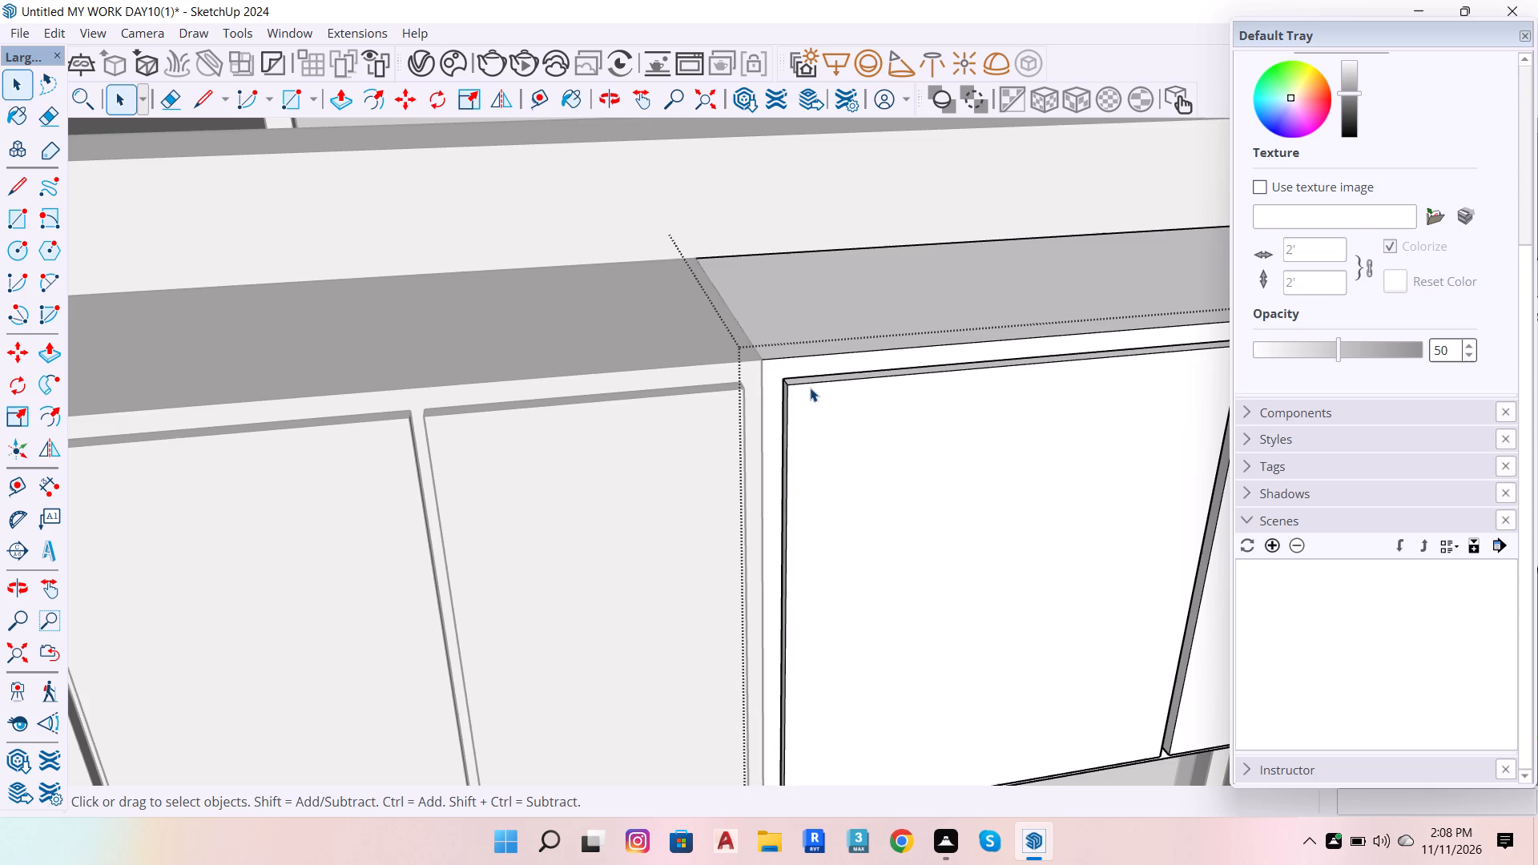
{"action": "scroll", "coordinate": [635, 422], "scroll_direction": "down", "scroll_amount": 6}
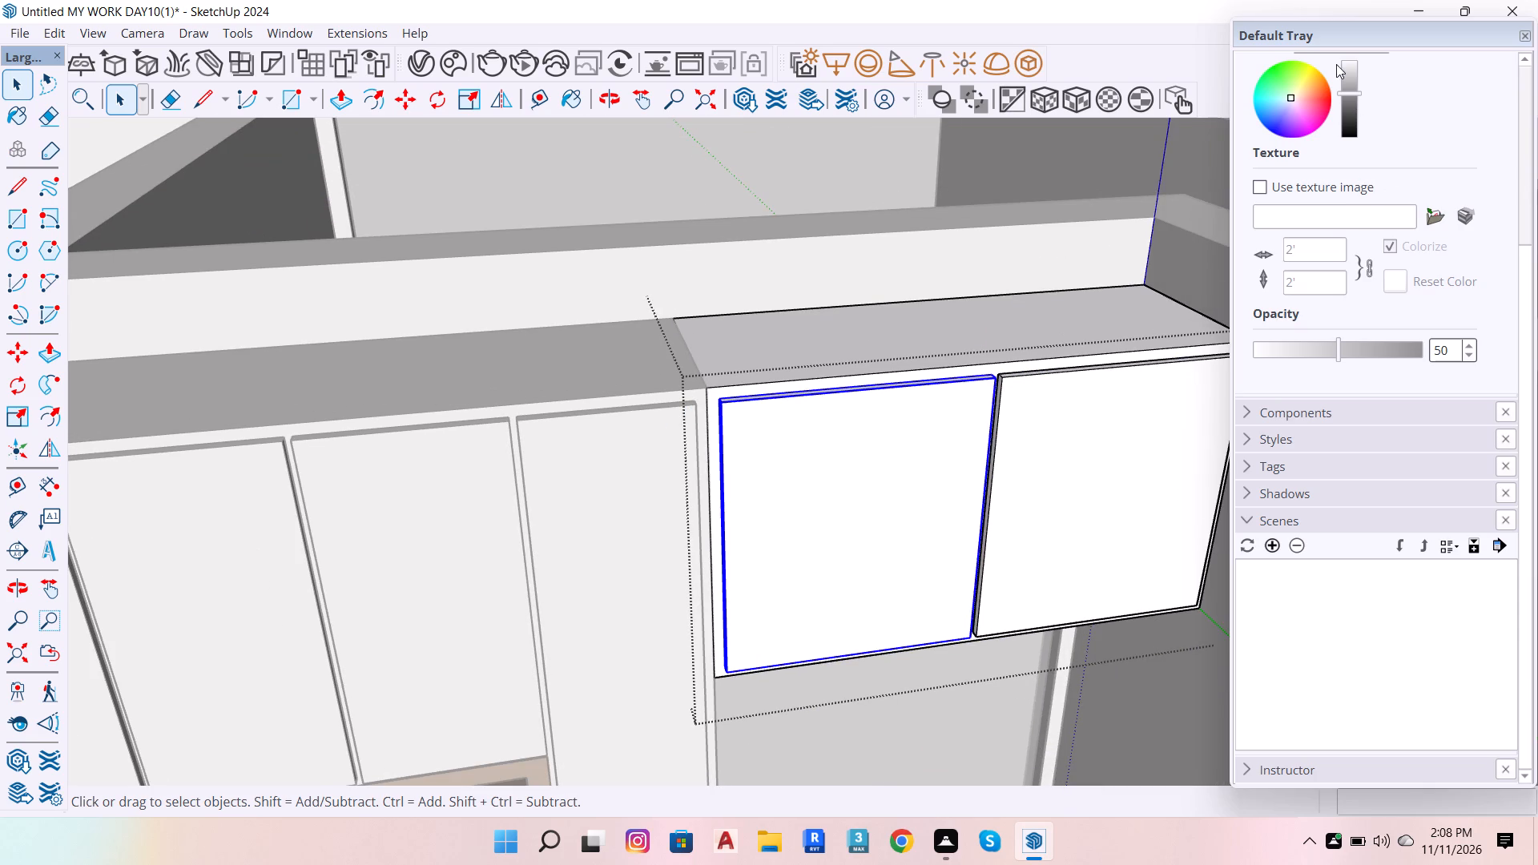
{"action": "scroll", "coordinate": [1350, 103], "scroll_direction": "up", "scroll_amount": 6}
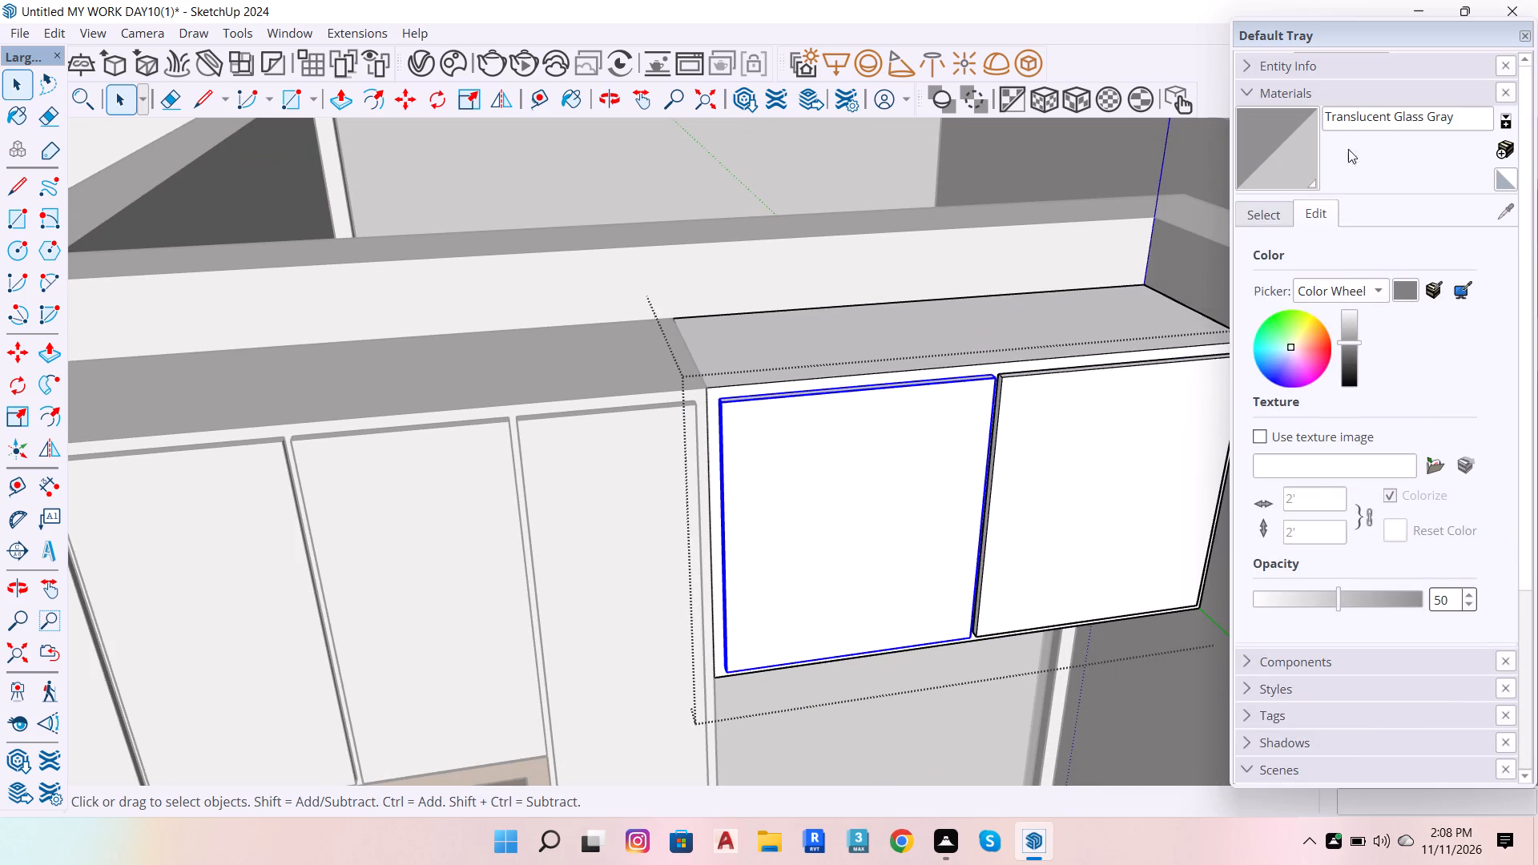
{"action": "left_click", "coordinate": [1262, 215]}
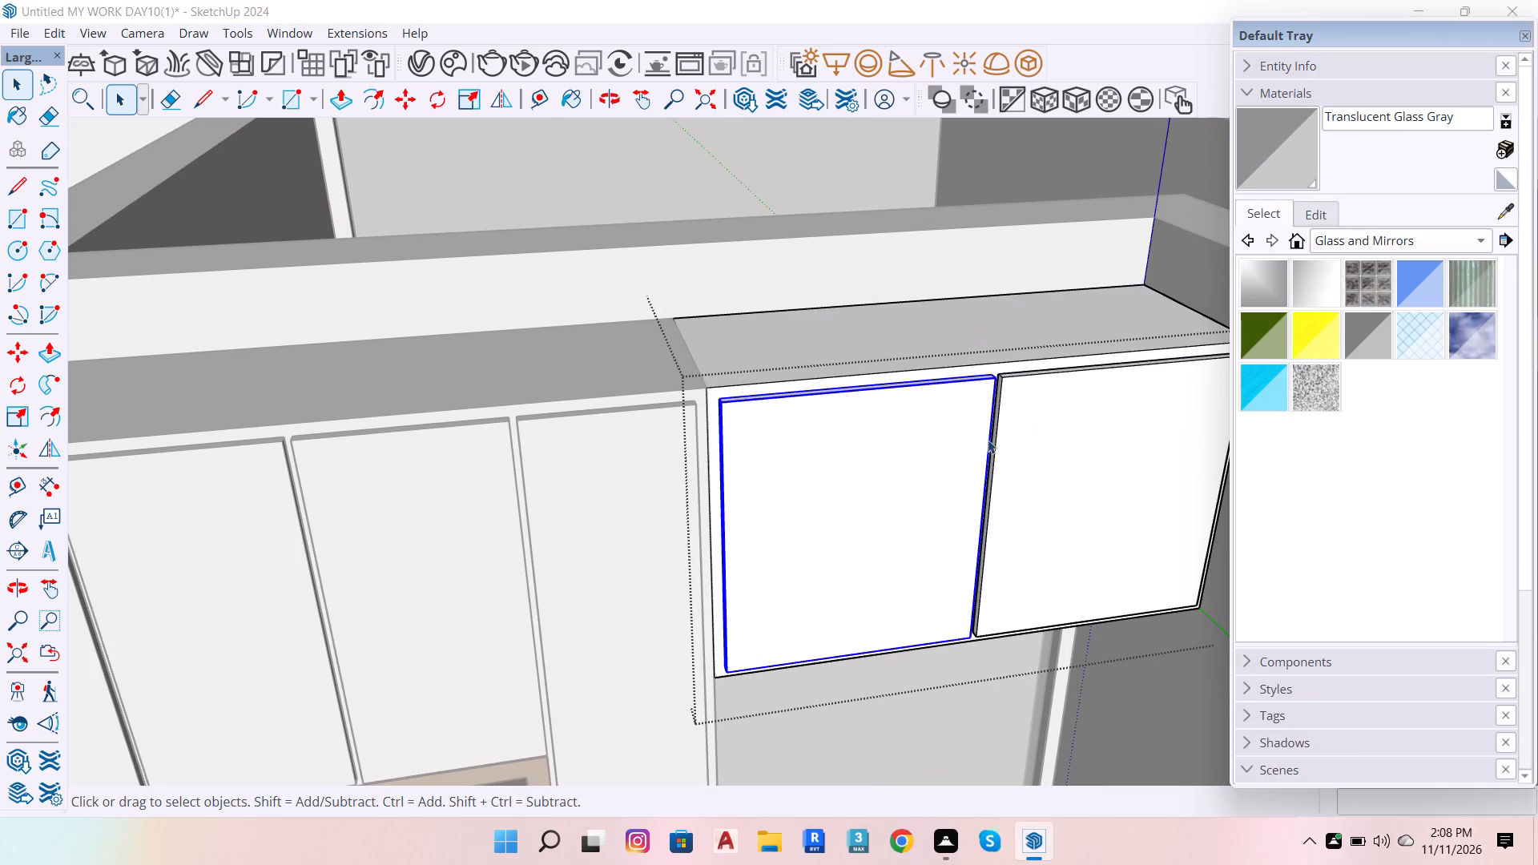
{"action": "double_click", "coordinate": [908, 466]}
{"action": "left_click", "coordinate": [908, 466]}
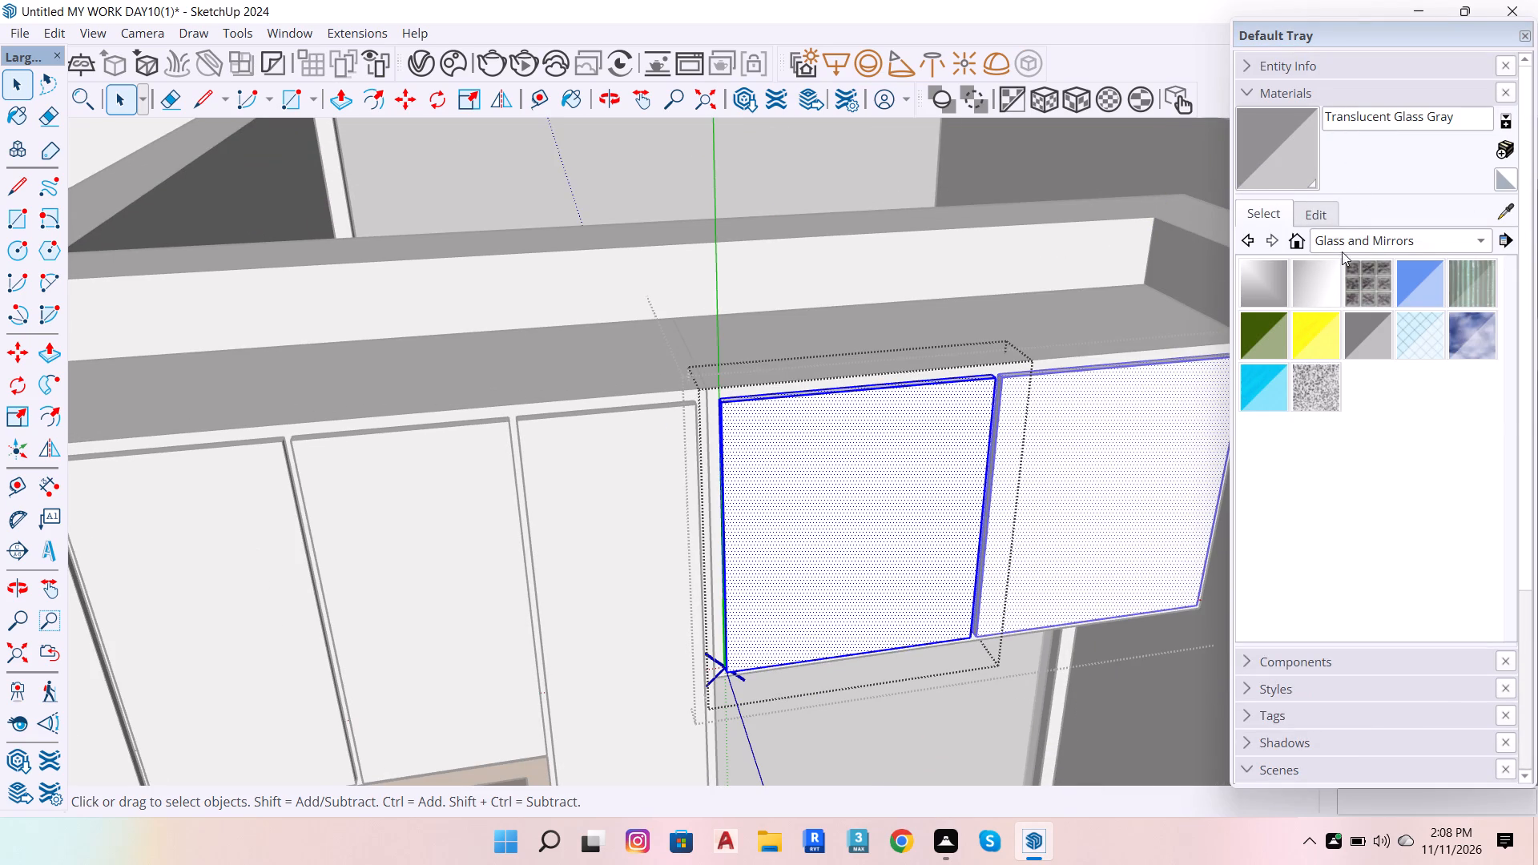
{"action": "left_click", "coordinate": [1358, 240]}
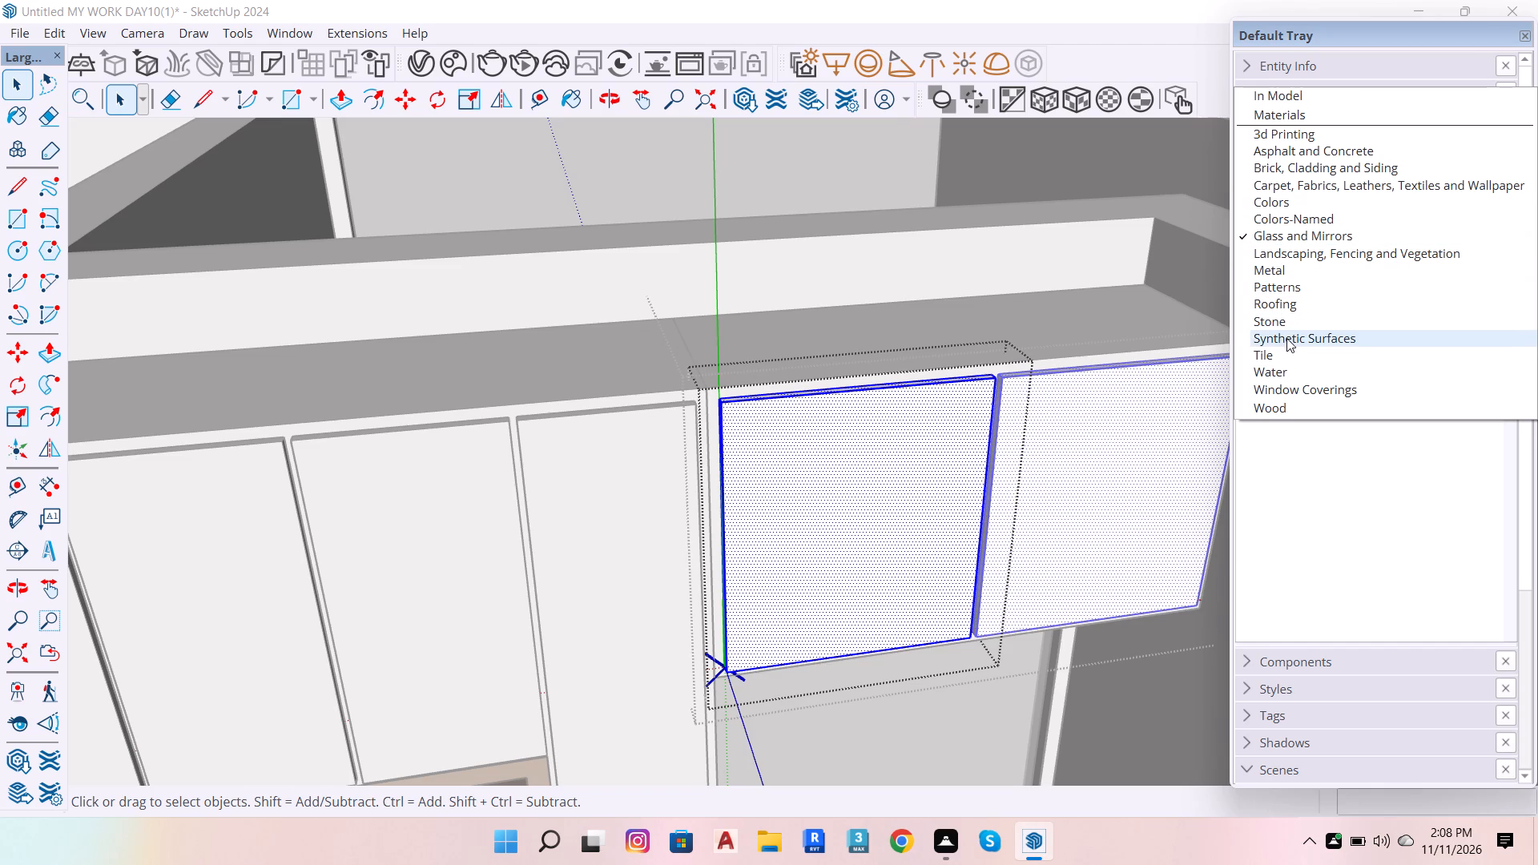
{"action": "scroll", "coordinate": [1273, 146], "scroll_direction": "up", "scroll_amount": 8}
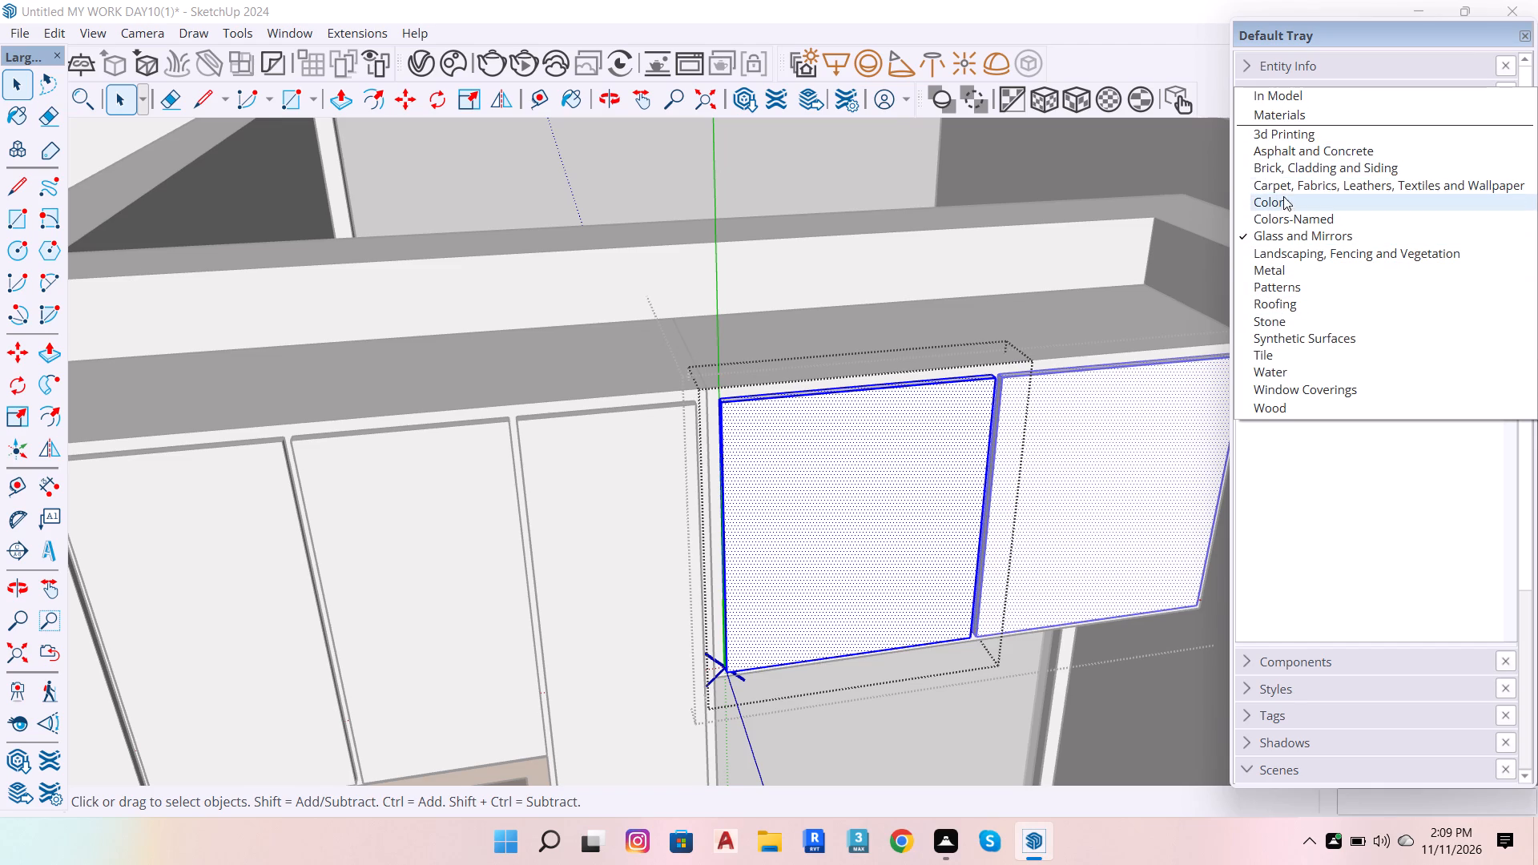
{"action": "left_click", "coordinate": [1282, 216]}
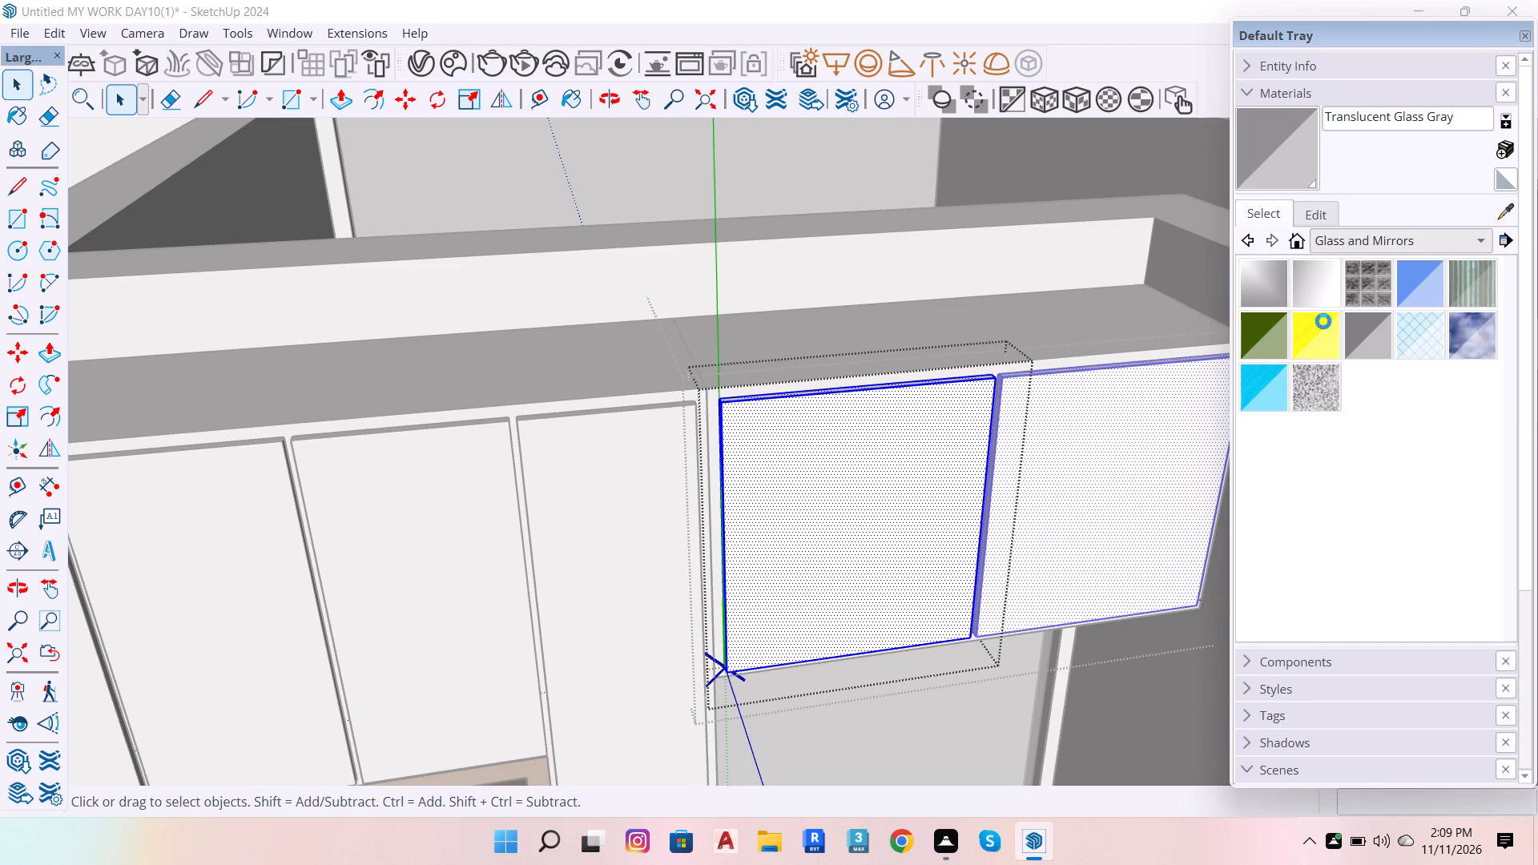
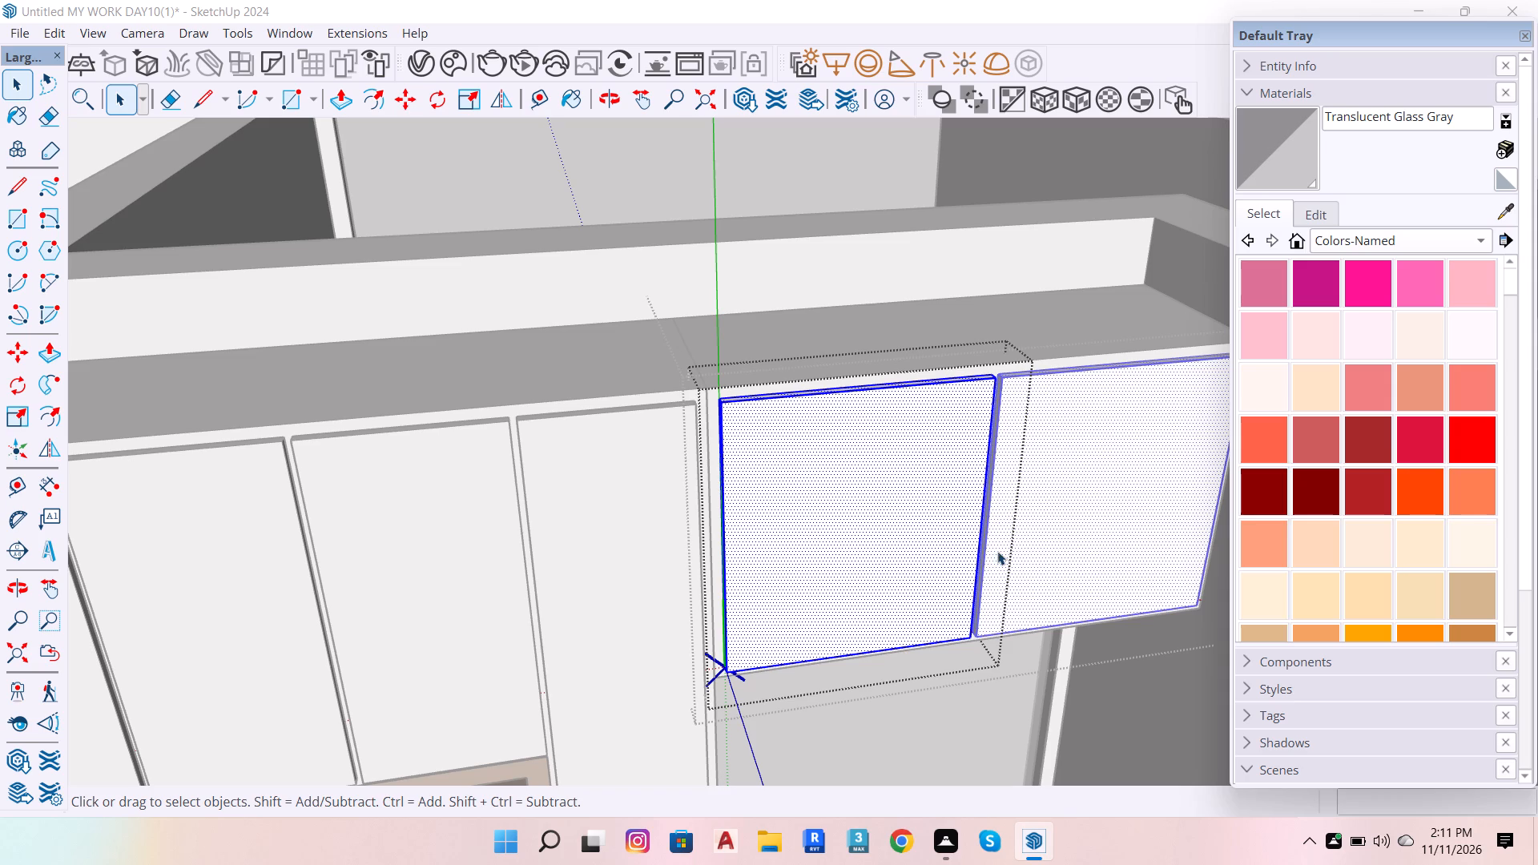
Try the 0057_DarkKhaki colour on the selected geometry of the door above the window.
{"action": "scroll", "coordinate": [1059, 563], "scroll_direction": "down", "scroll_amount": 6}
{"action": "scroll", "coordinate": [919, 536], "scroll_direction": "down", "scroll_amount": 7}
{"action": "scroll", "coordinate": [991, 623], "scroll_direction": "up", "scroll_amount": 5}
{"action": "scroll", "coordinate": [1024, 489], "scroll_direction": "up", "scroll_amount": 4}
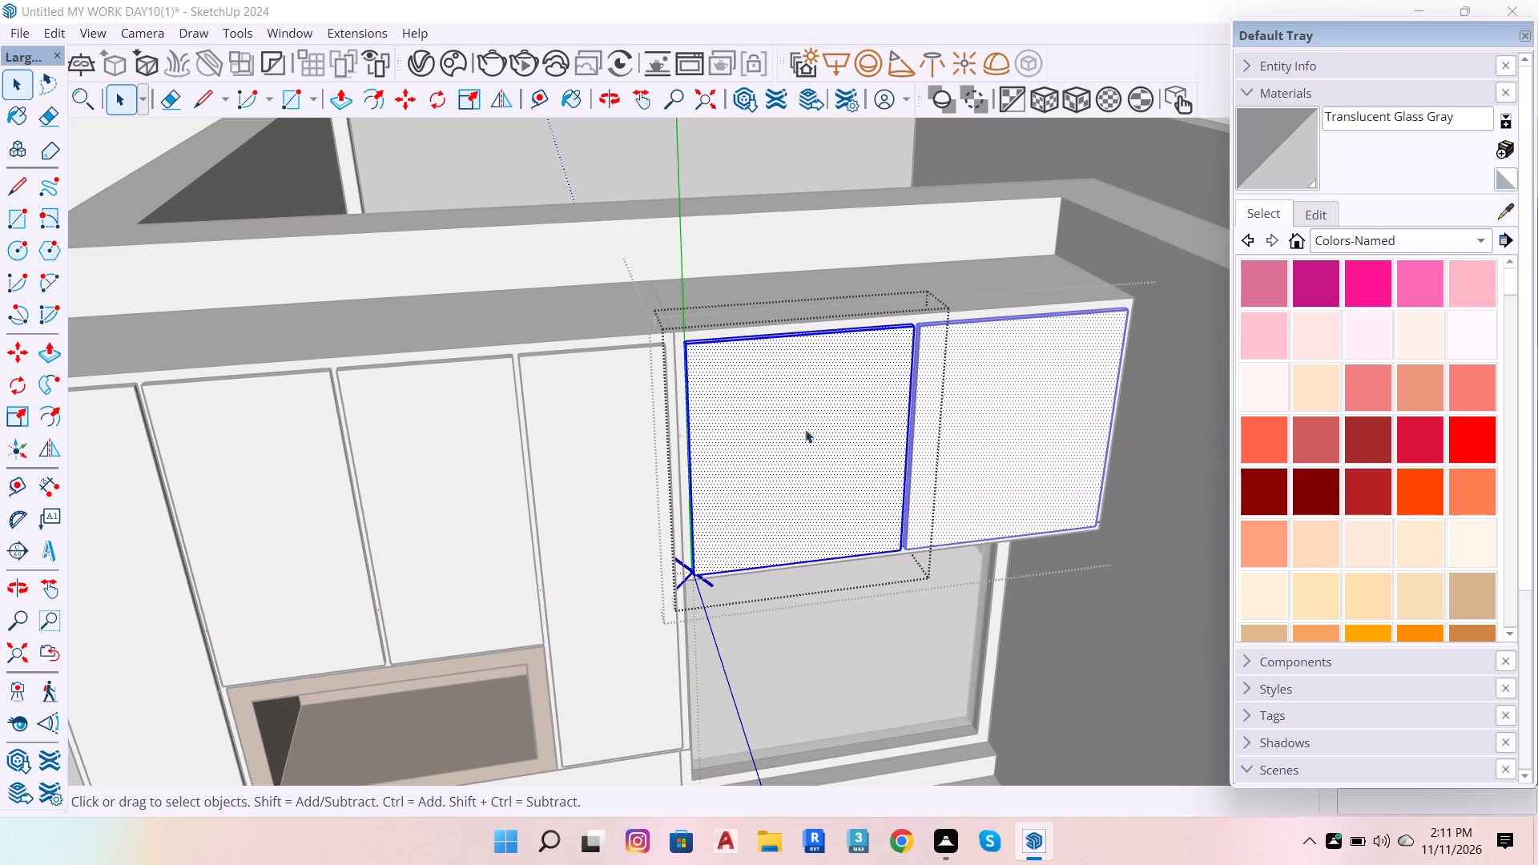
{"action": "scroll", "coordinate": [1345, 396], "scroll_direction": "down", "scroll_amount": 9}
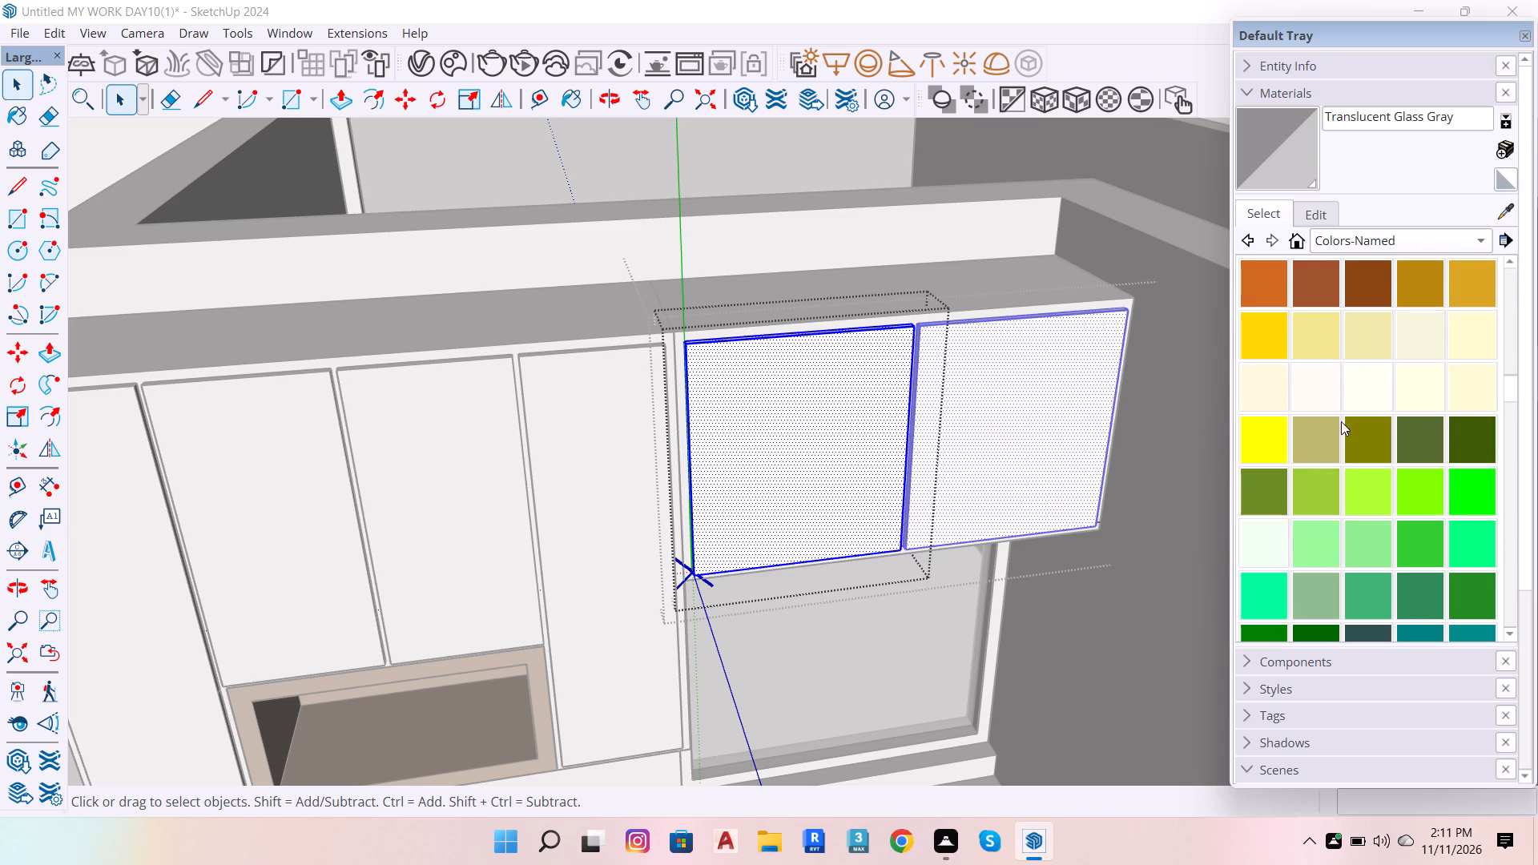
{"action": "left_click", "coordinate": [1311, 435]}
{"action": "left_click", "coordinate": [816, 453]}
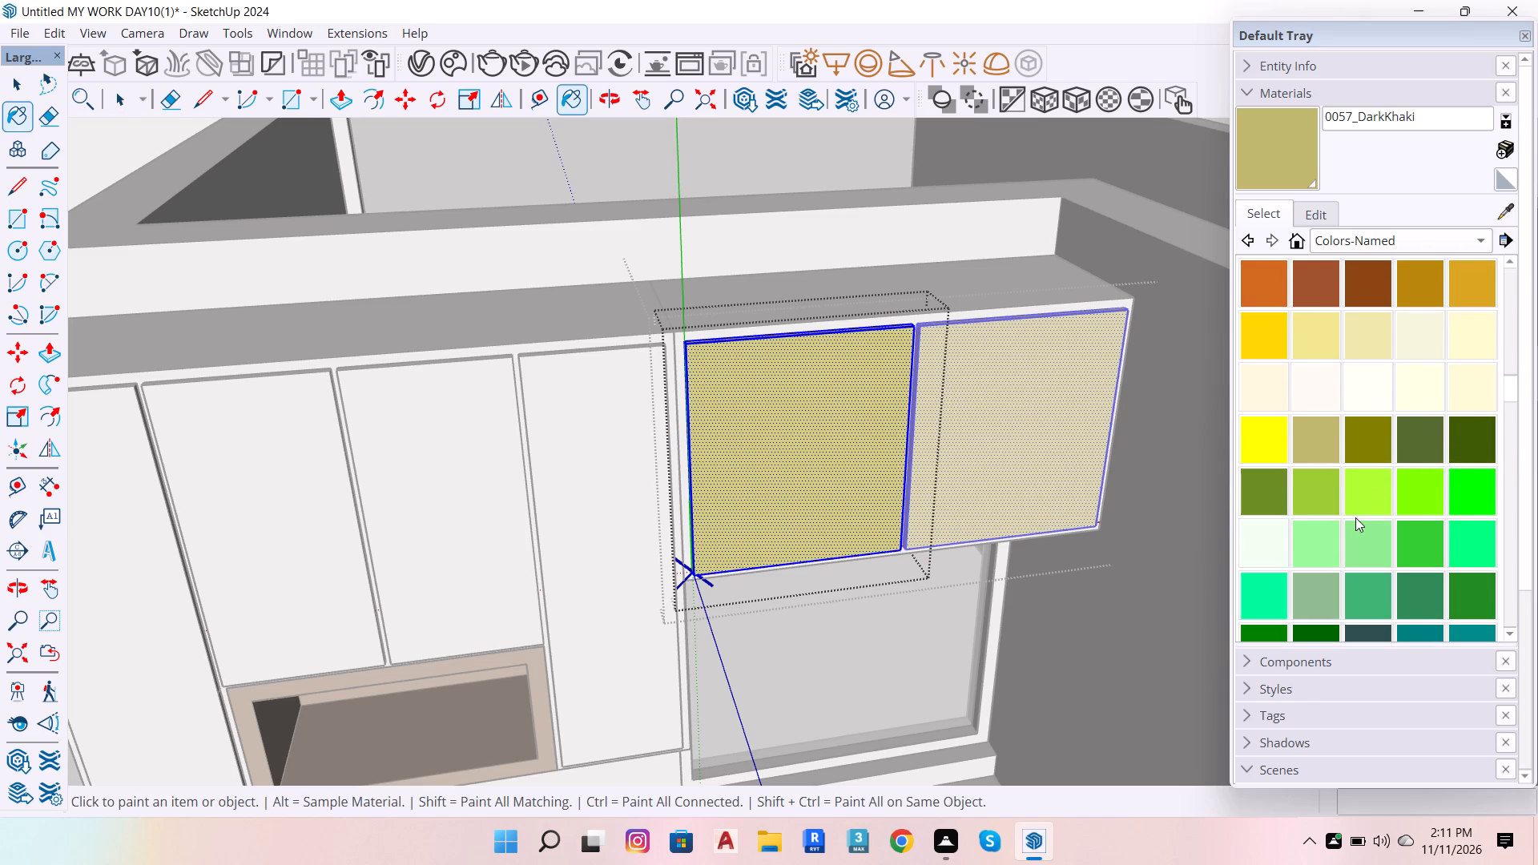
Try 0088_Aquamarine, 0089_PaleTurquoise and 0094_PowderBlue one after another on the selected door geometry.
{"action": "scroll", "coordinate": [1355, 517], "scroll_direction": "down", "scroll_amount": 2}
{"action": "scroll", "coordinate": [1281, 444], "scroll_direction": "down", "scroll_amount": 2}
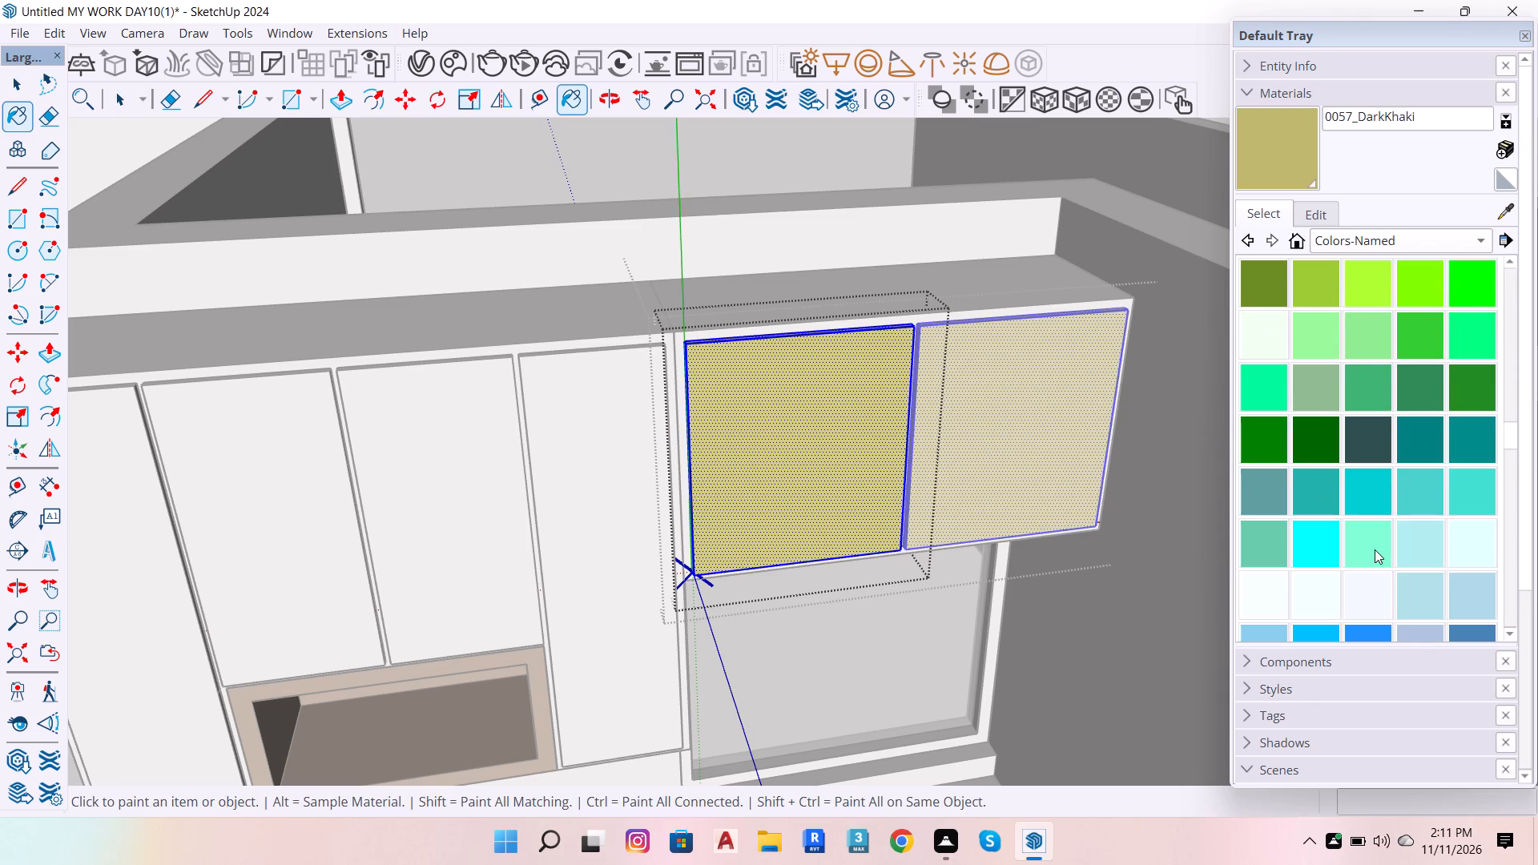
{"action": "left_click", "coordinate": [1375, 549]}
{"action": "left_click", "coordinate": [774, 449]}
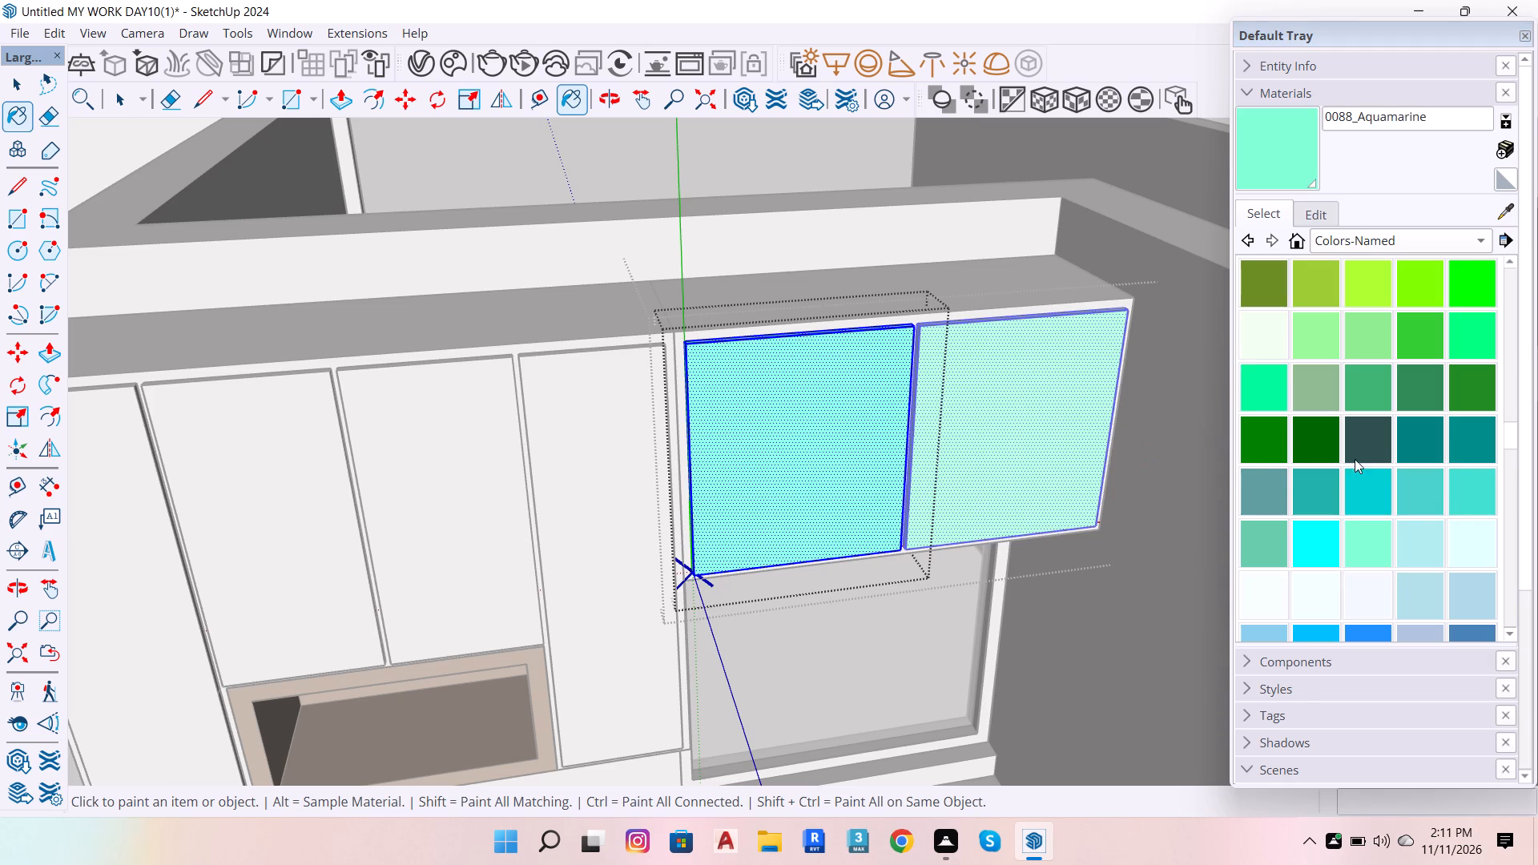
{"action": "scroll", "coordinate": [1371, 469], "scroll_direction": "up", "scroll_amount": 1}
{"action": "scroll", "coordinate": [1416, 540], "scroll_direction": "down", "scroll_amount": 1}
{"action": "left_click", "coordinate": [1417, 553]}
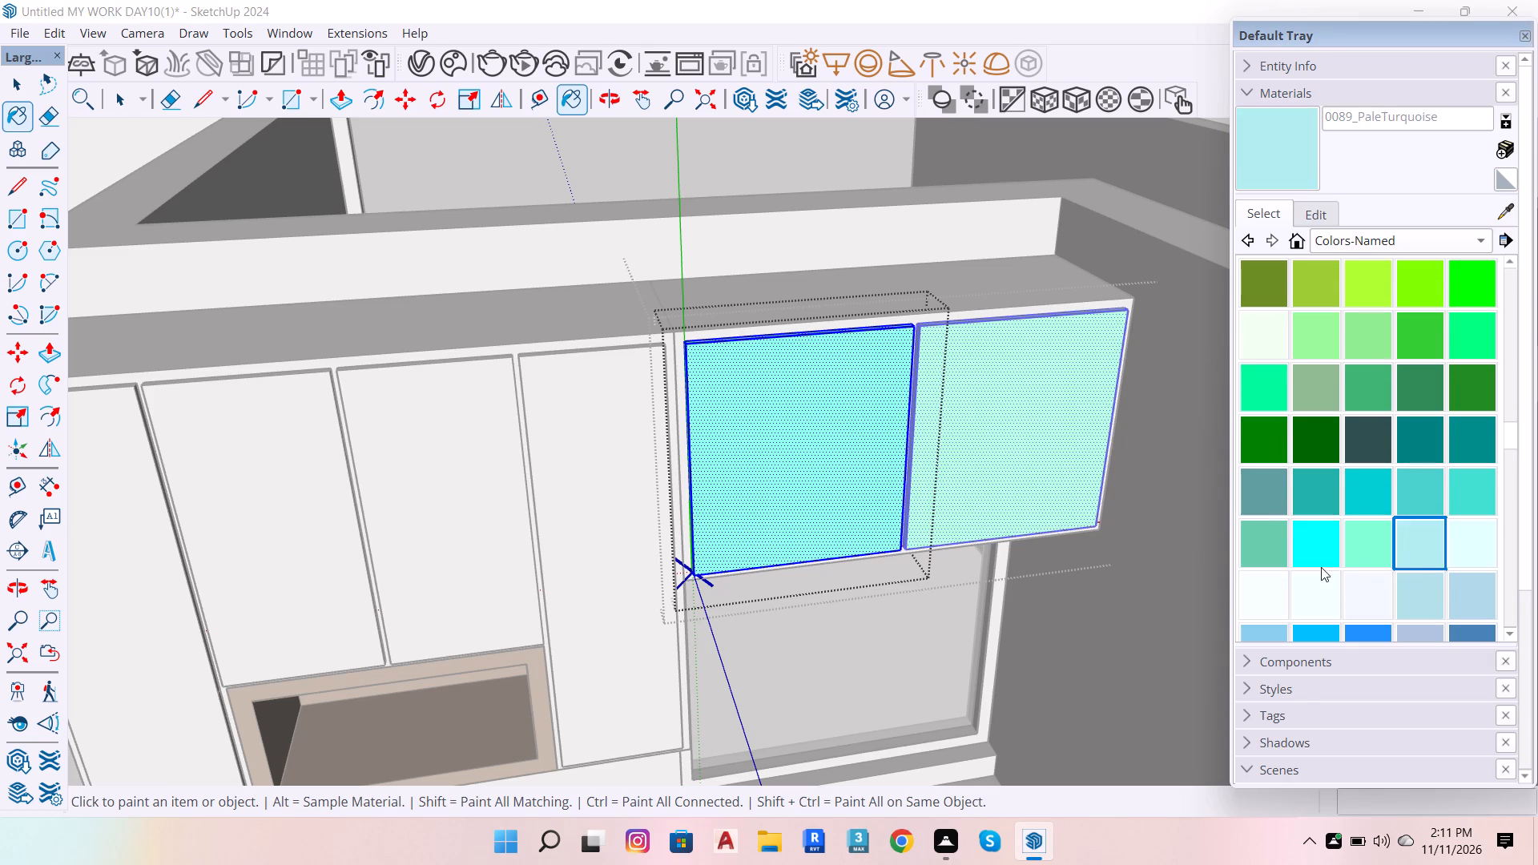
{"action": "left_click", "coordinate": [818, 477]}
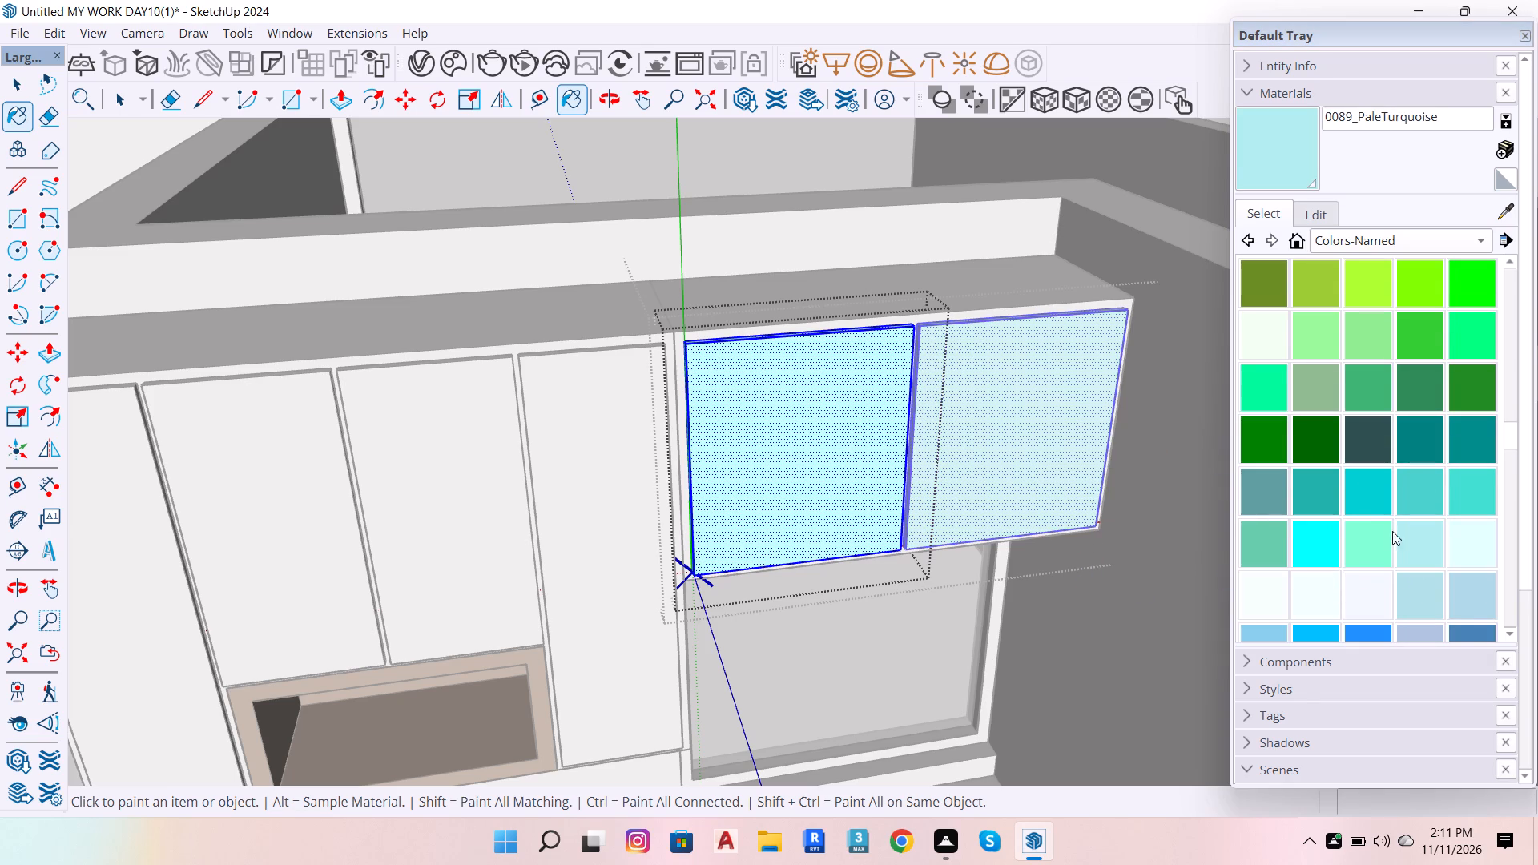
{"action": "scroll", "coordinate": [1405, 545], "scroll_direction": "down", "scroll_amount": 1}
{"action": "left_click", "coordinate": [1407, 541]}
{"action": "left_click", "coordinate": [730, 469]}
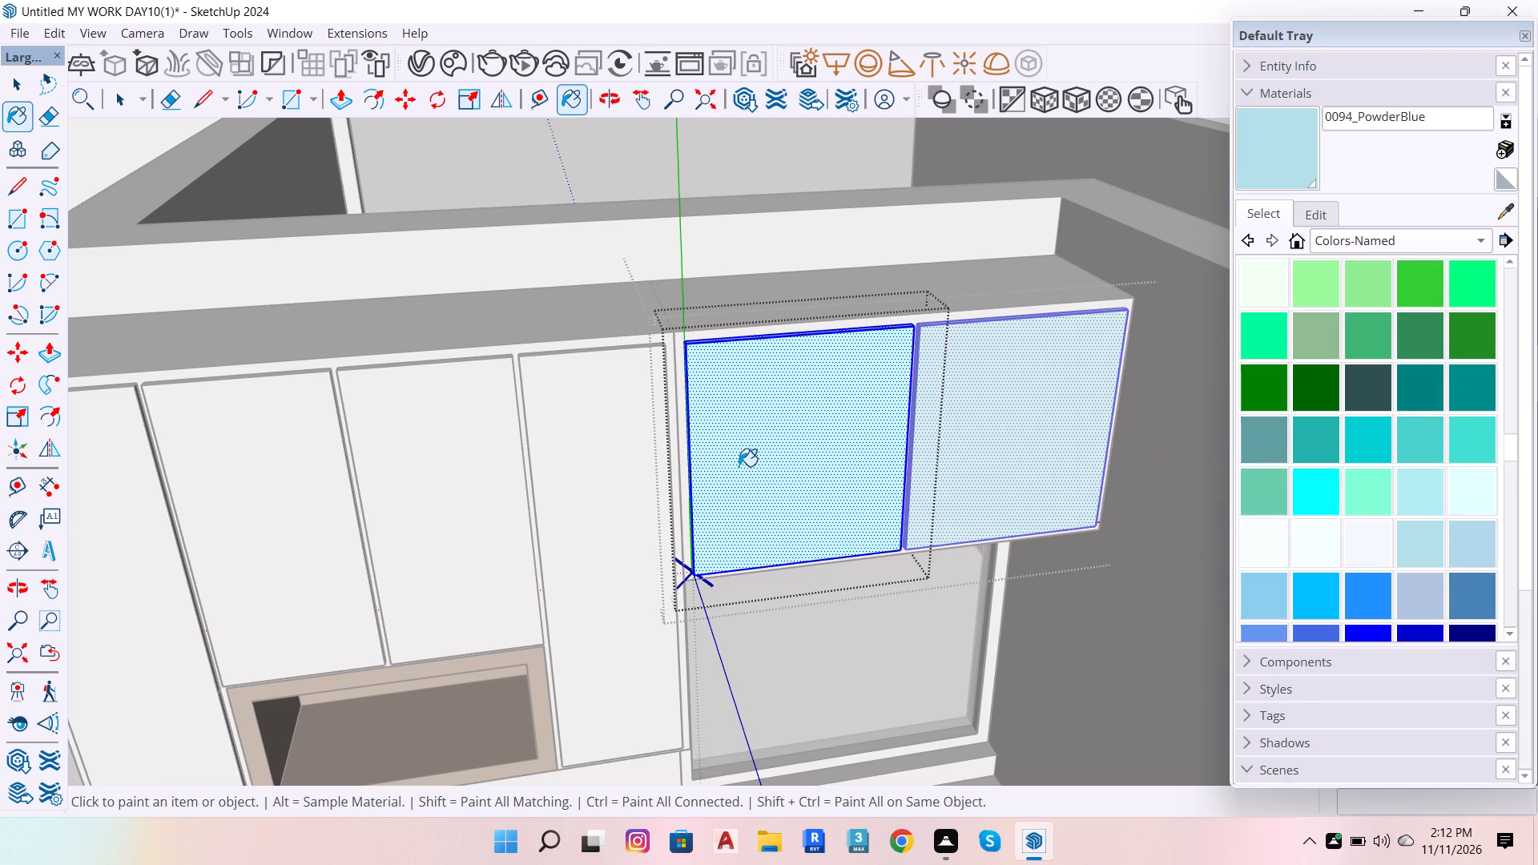
Paint the selected door geometry with 0099_LightSteelBlue and close the door component.
{"action": "scroll", "coordinate": [1287, 498], "scroll_direction": "down", "scroll_amount": 2}
{"action": "left_click", "coordinate": [1441, 496]}
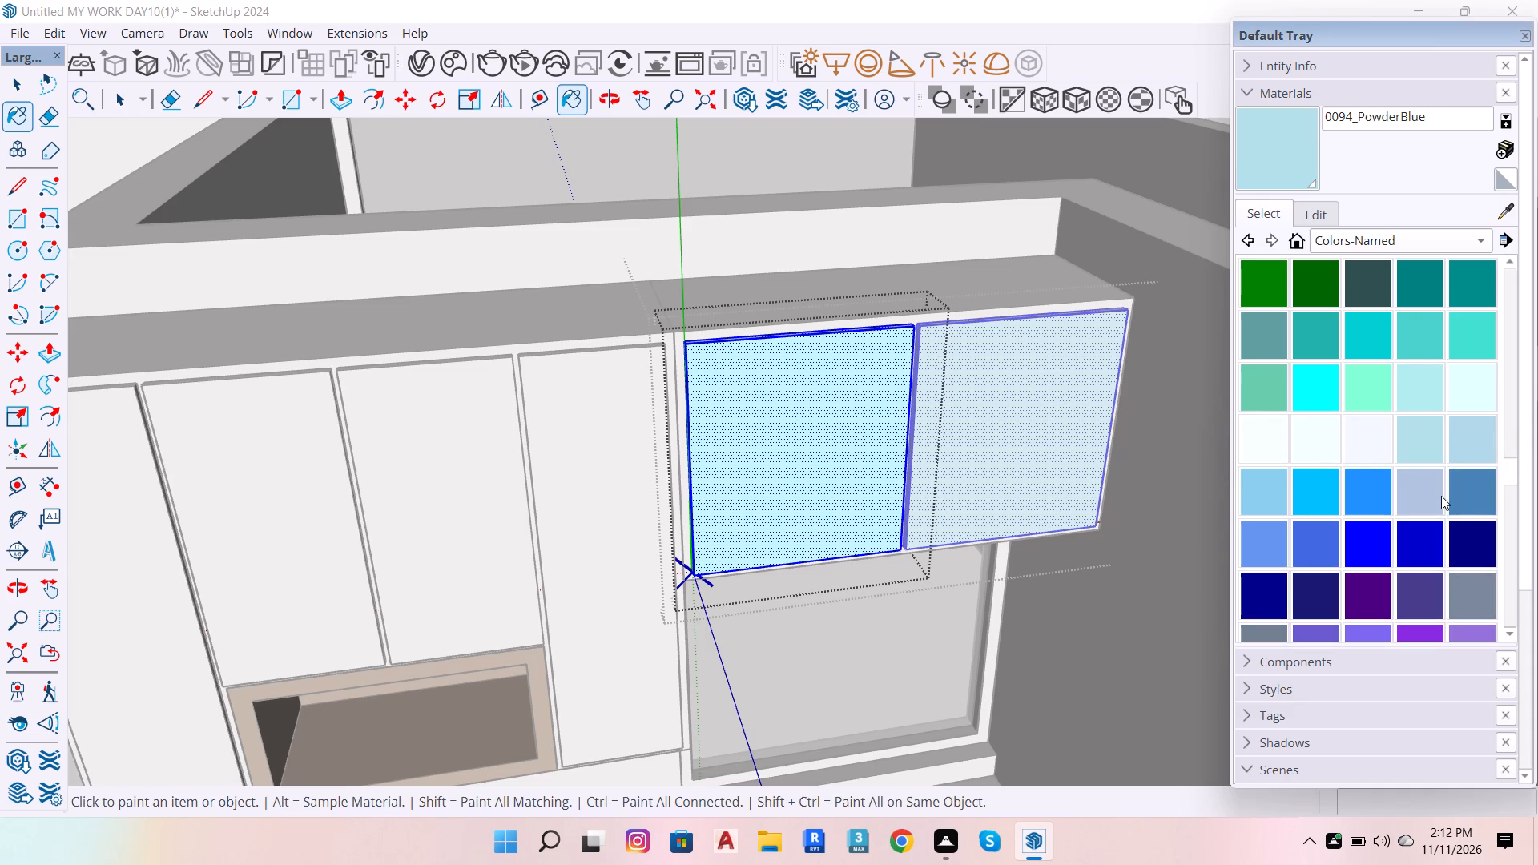
{"action": "left_click", "coordinate": [807, 437]}
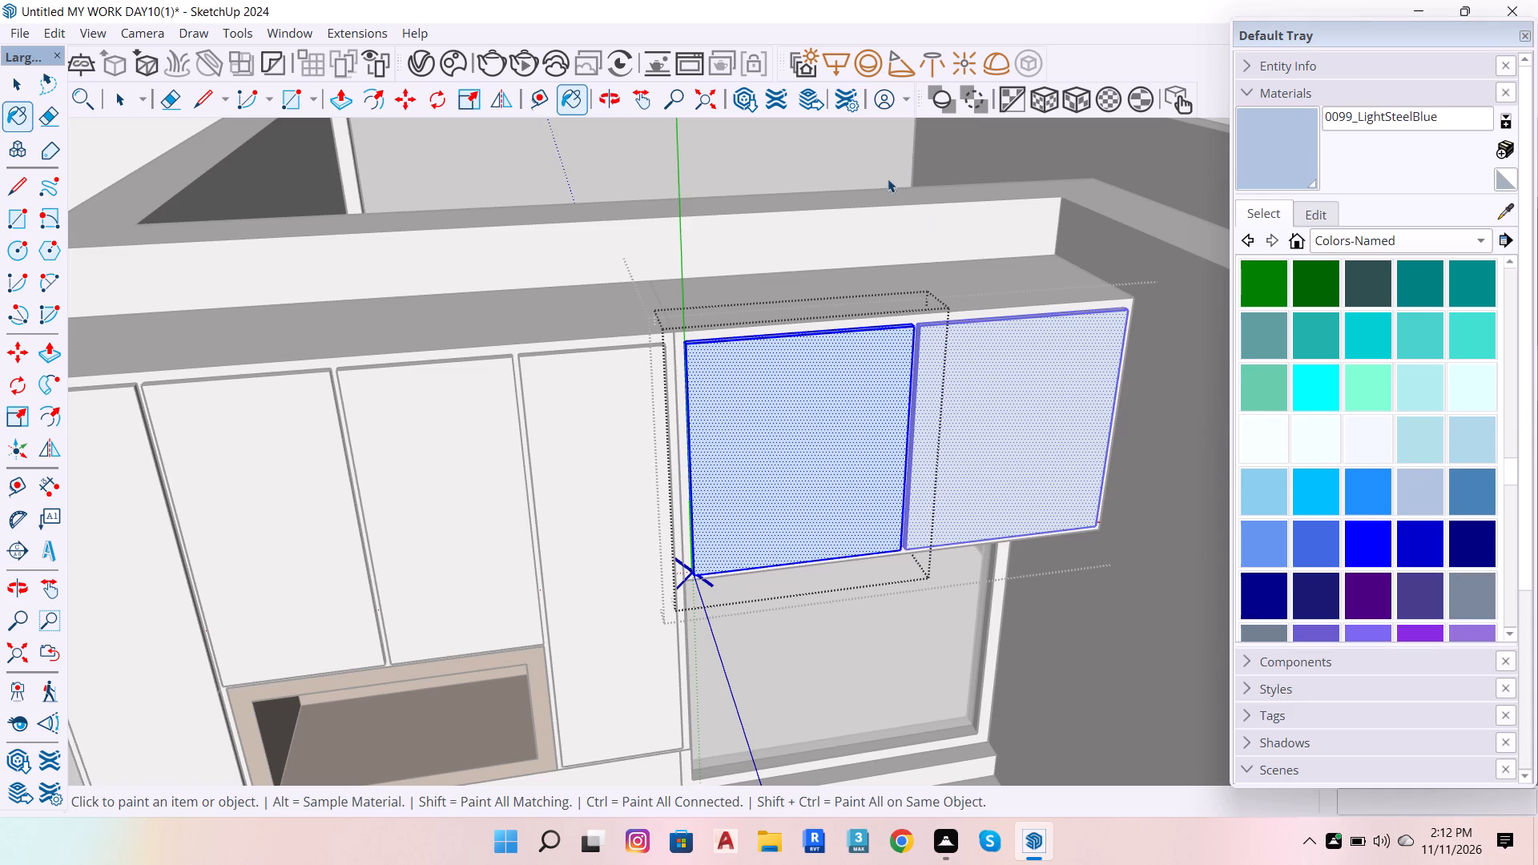
{"action": "key", "text": "space"}
{"action": "left_click", "coordinate": [880, 173]}
Open the second door component of the cabinet above the window and select all its geometry.
{"action": "scroll", "coordinate": [976, 467], "scroll_direction": "up", "scroll_amount": 3}
{"action": "scroll", "coordinate": [665, 491], "scroll_direction": "down", "scroll_amount": 4}
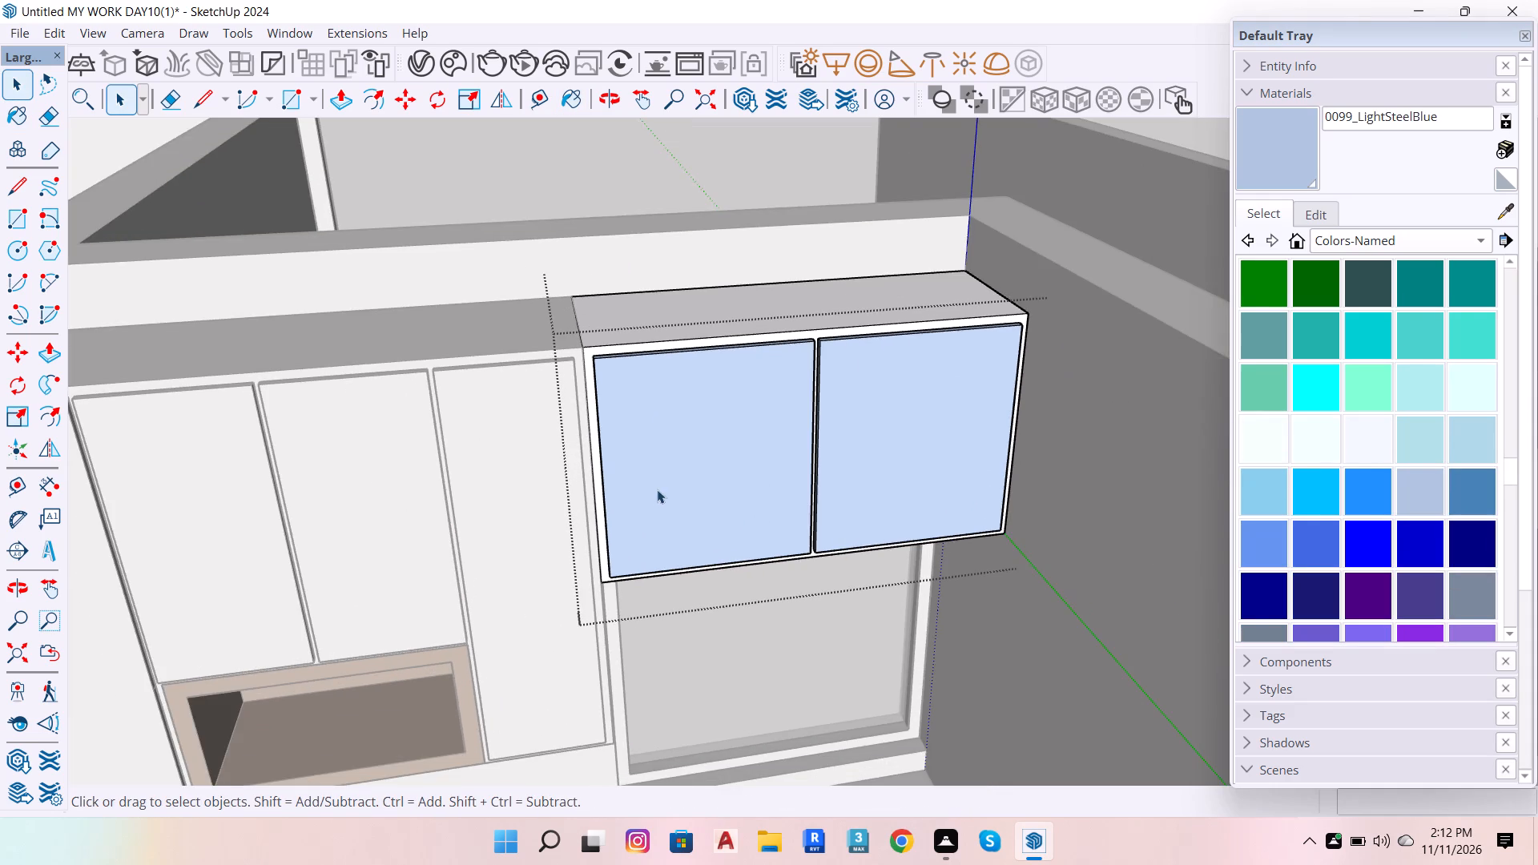
{"action": "scroll", "coordinate": [920, 372], "scroll_direction": "up", "scroll_amount": 2}
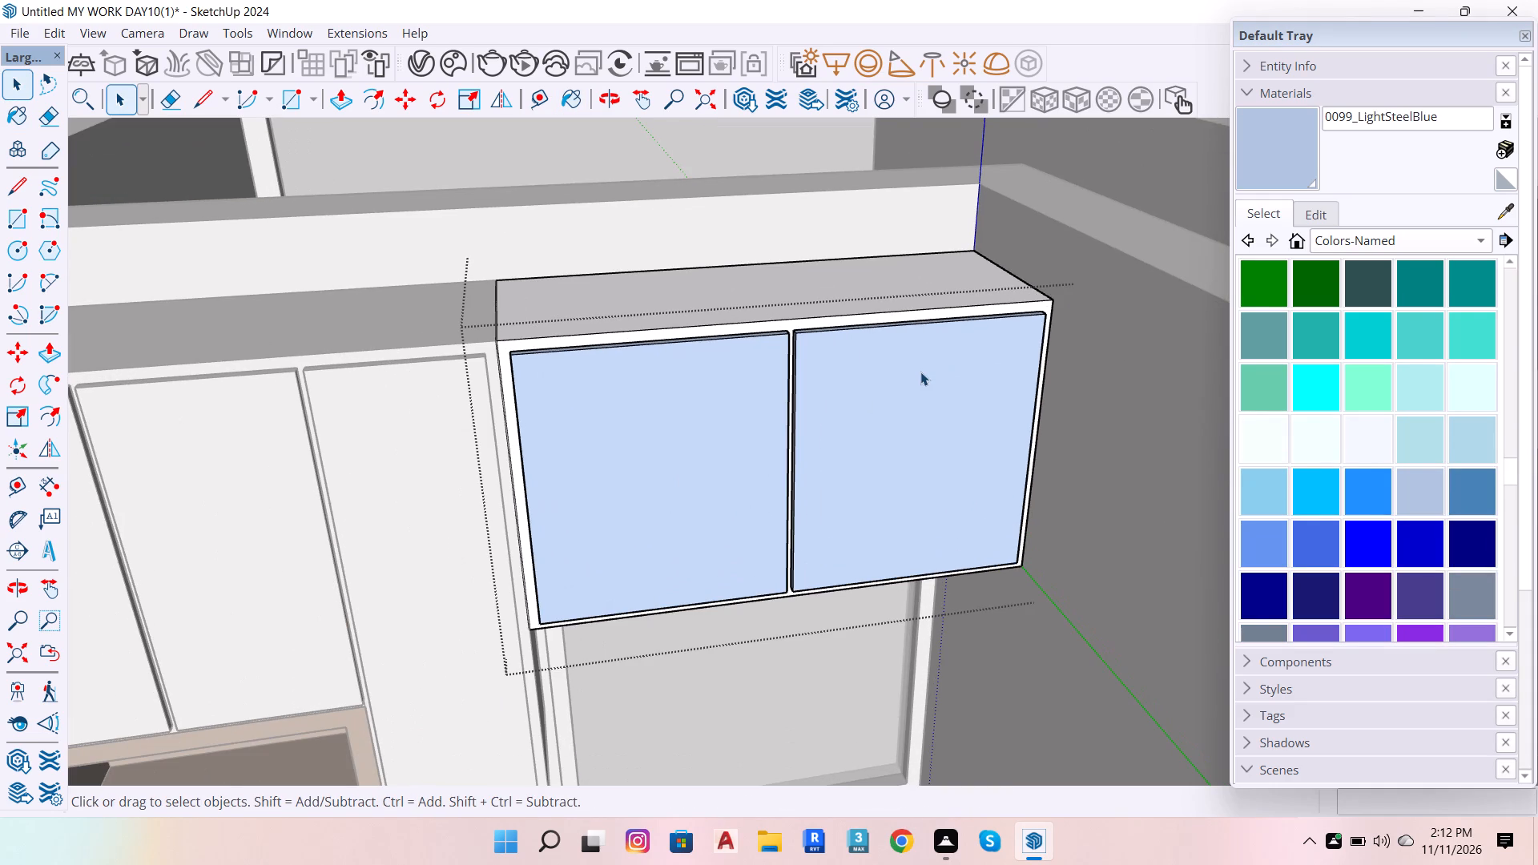
{"action": "double_click", "coordinate": [876, 397]}
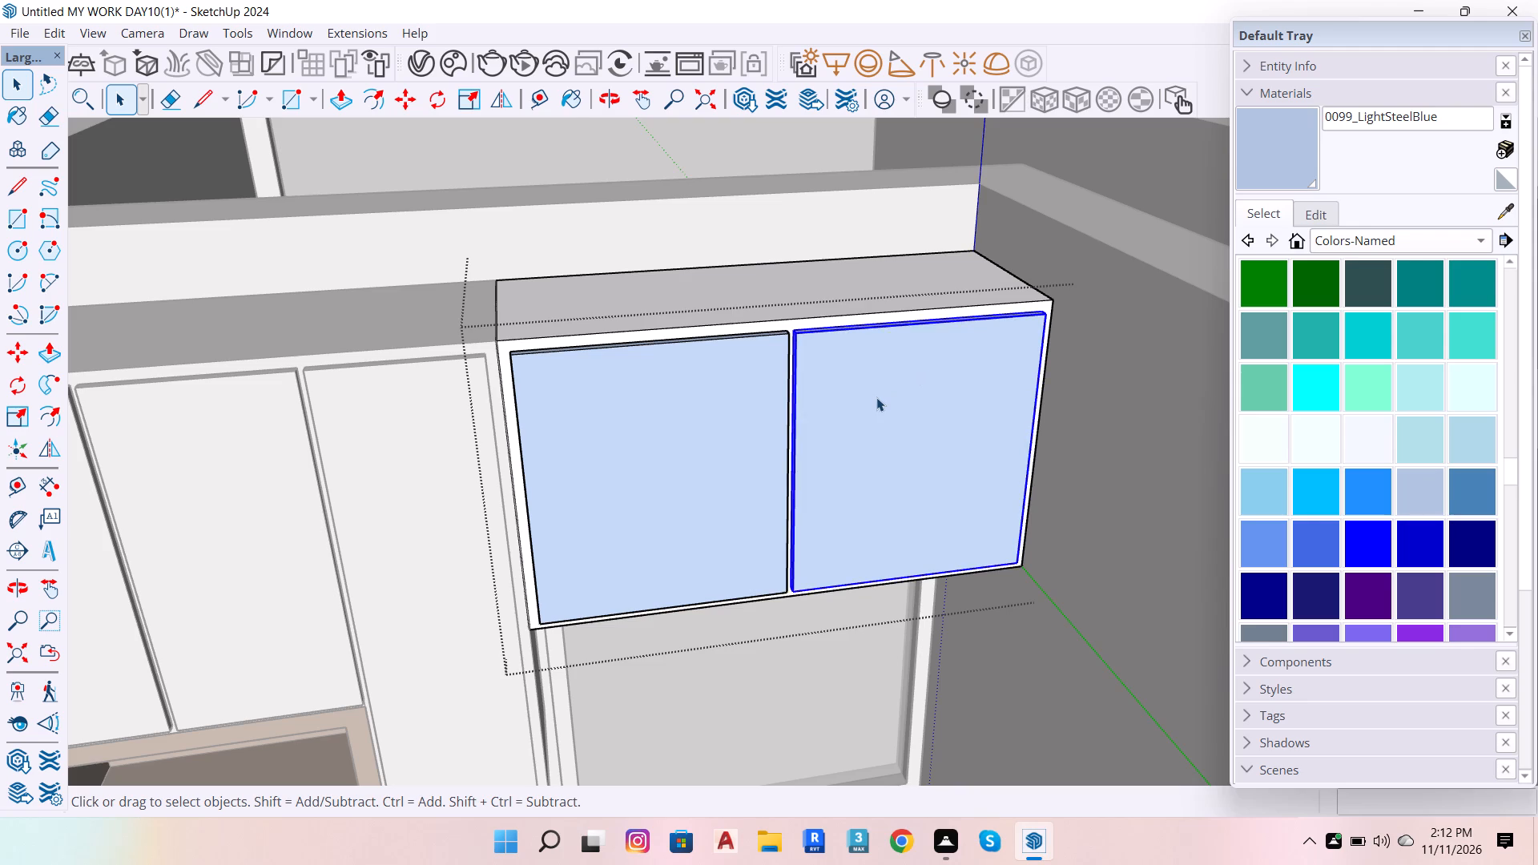
{"action": "double_click", "coordinate": [876, 397]}
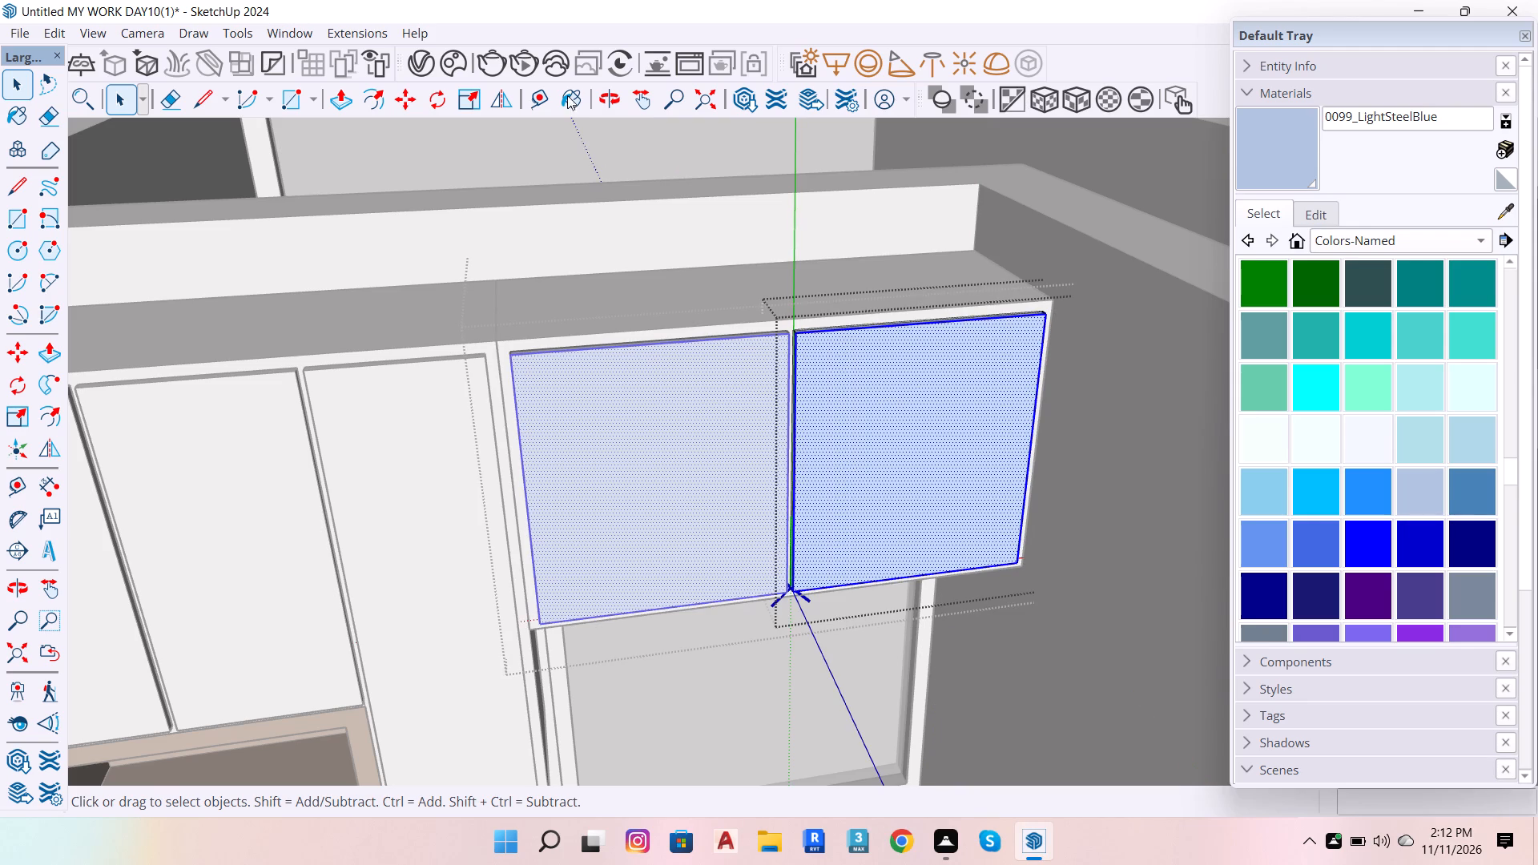
In the V-Ray Asset Editor, show only the materials, delete the <auto>1 material and close the editor.
{"action": "left_click", "coordinate": [432, 65]}
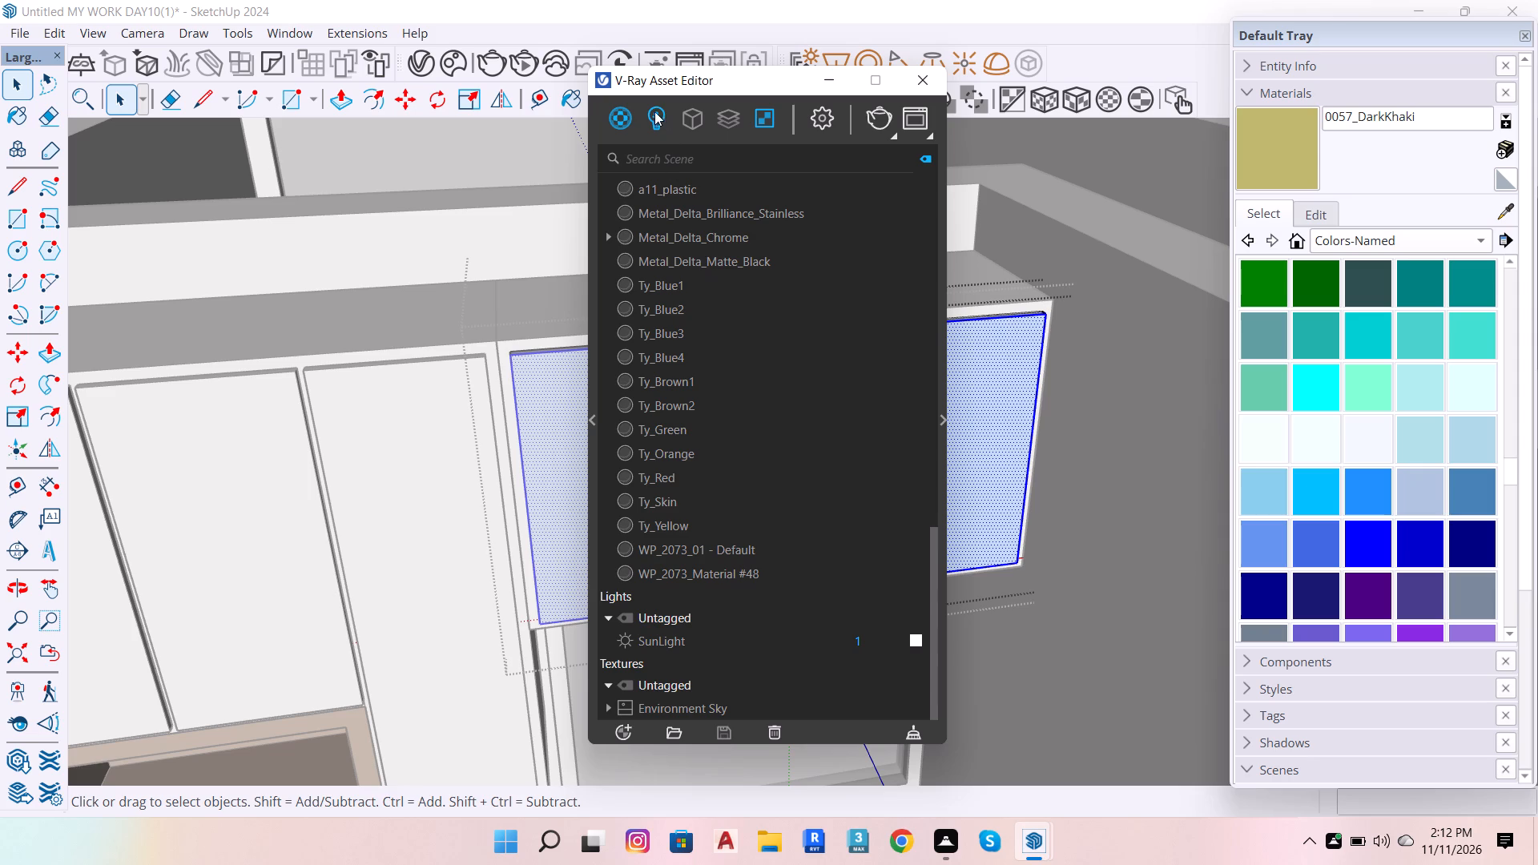
{"action": "left_click", "coordinate": [614, 115]}
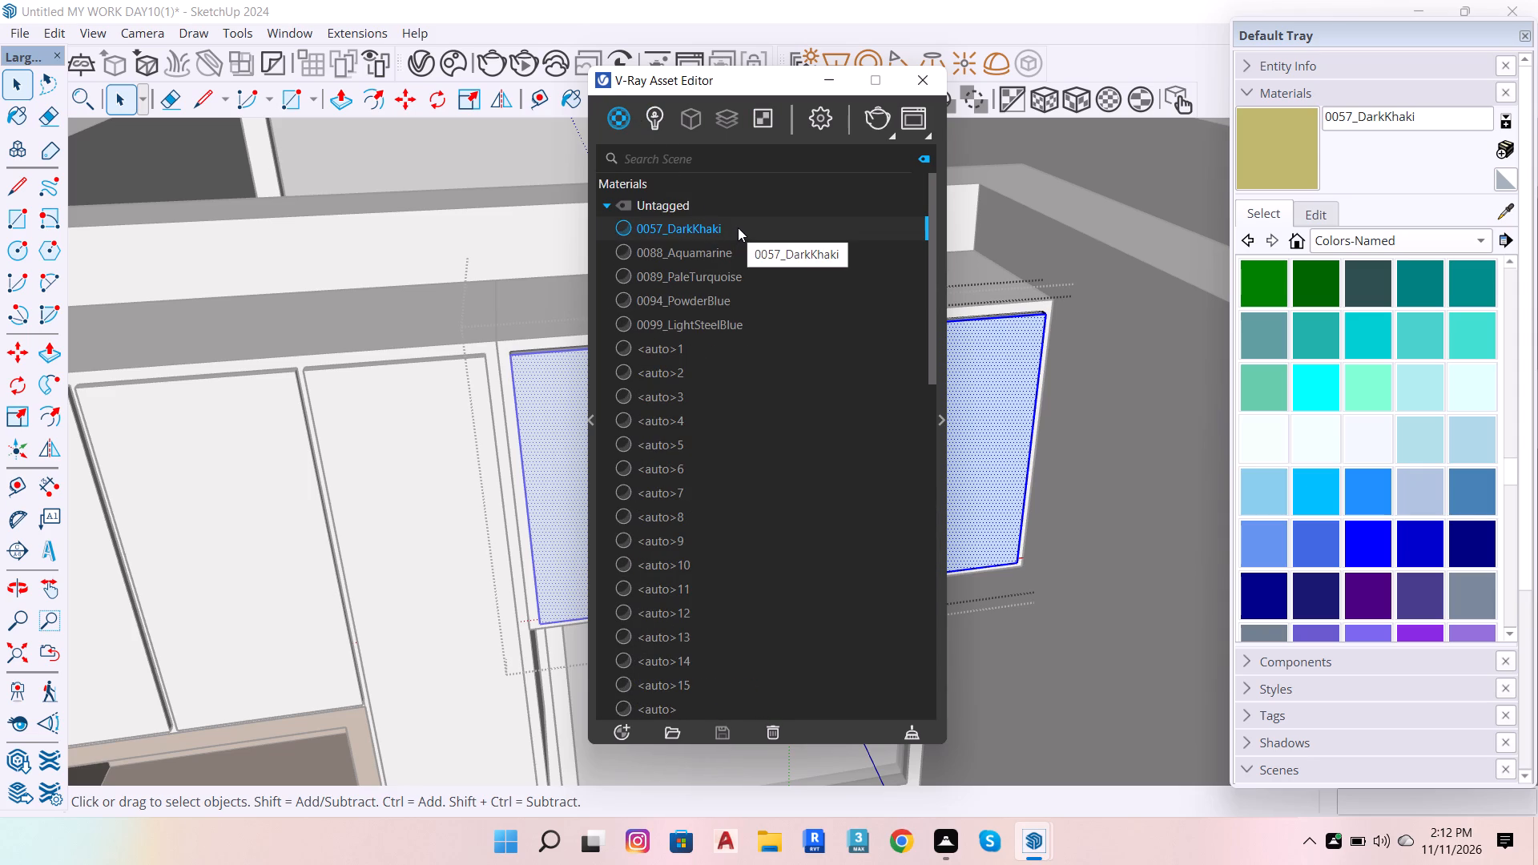
{"action": "scroll", "coordinate": [697, 377], "scroll_direction": "down", "scroll_amount": 5}
{"action": "scroll", "coordinate": [692, 338], "scroll_direction": "up", "scroll_amount": 6}
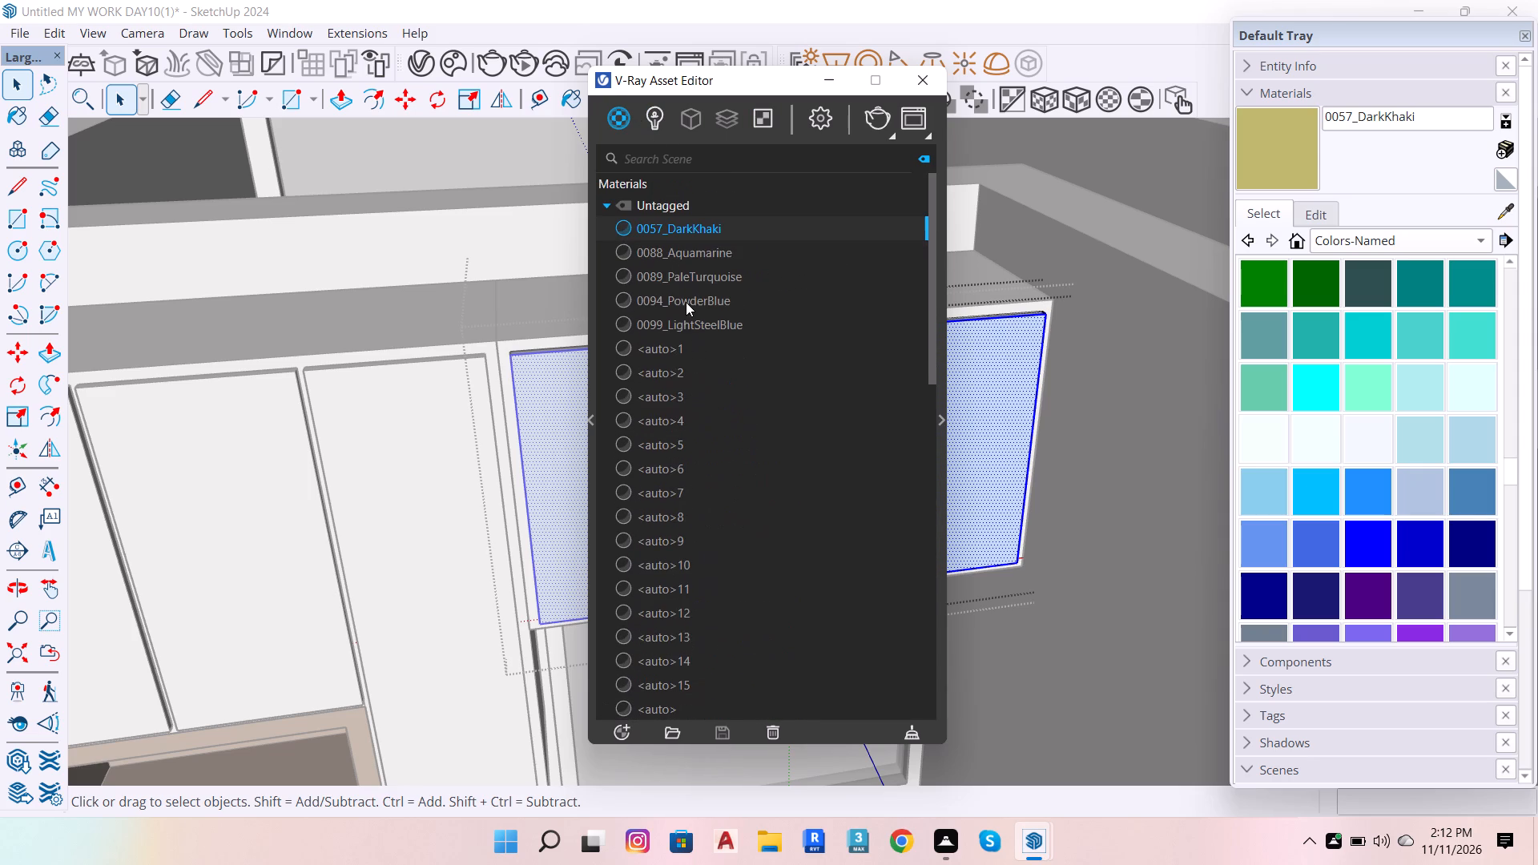
{"action": "left_click", "coordinate": [692, 346]}
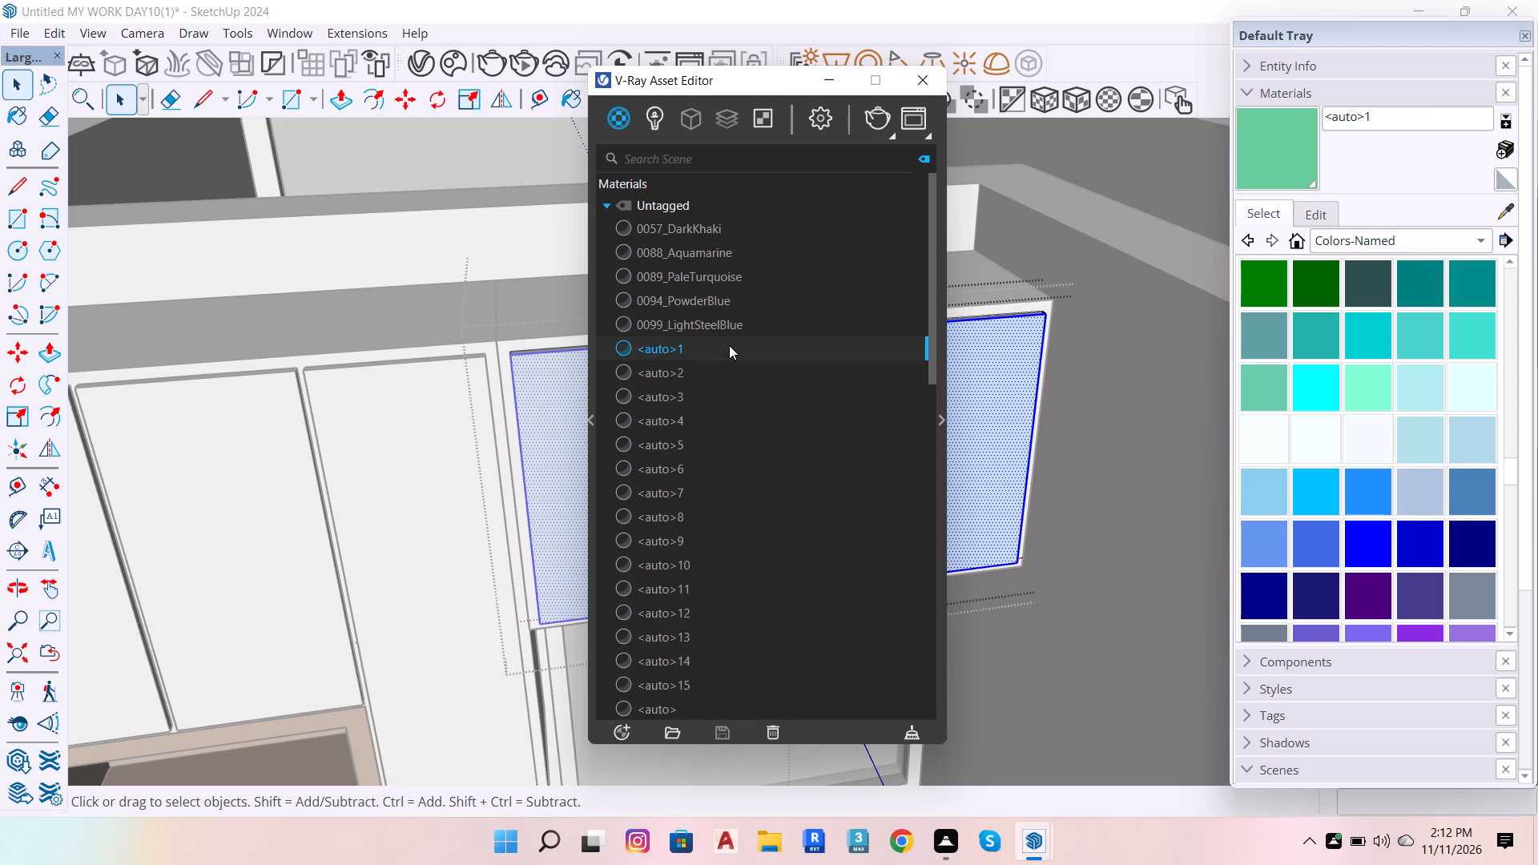
{"action": "right_click", "coordinate": [731, 344]}
{"action": "left_click", "coordinate": [766, 436]}
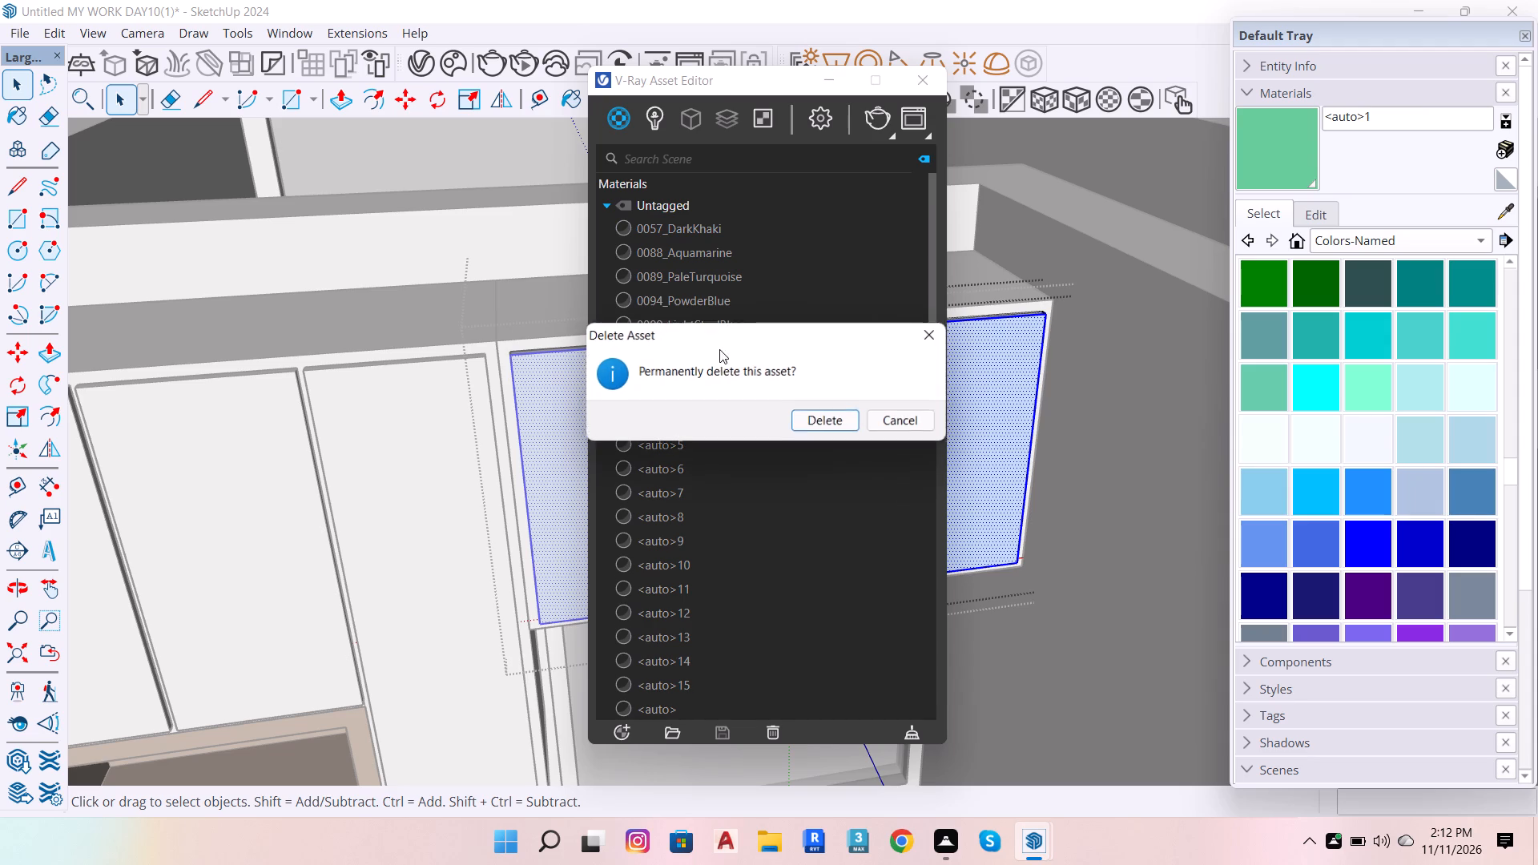
{"action": "left_click", "coordinate": [829, 416]}
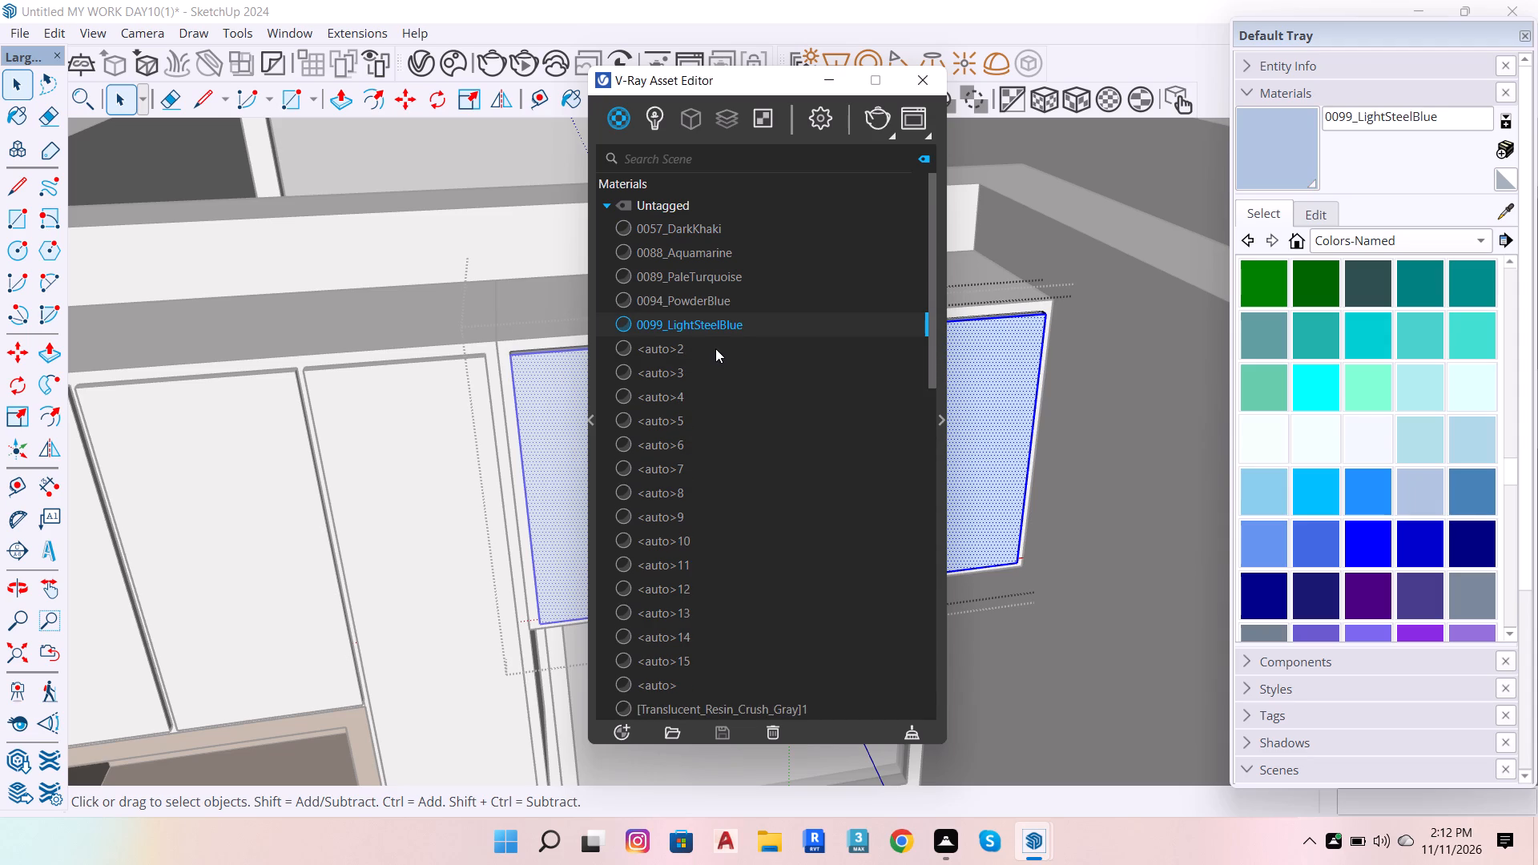
{"action": "left_click", "coordinate": [924, 82]}
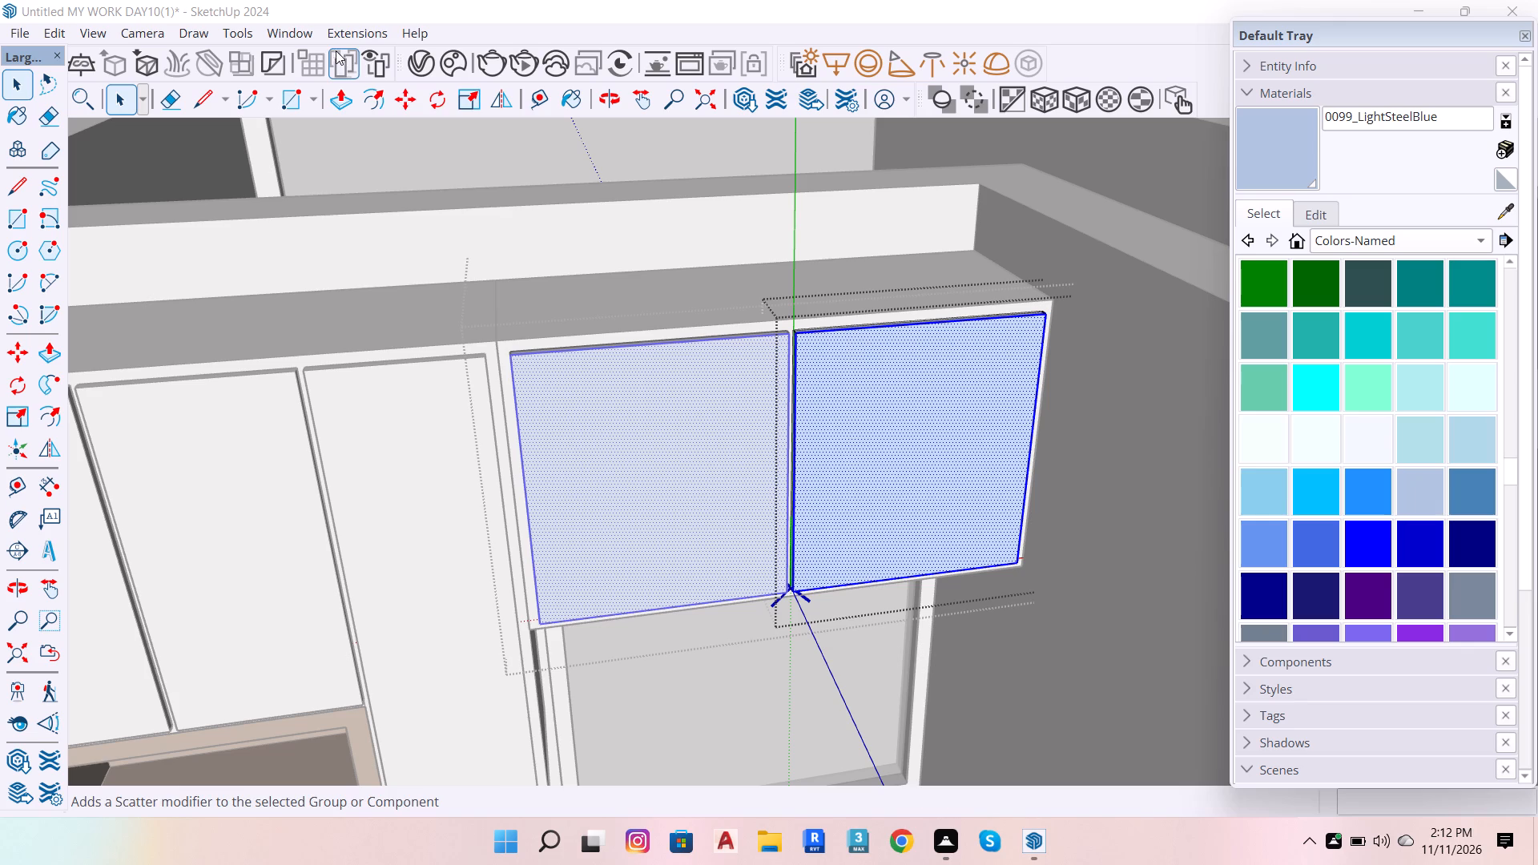
Purge unused items from the entire model through the Model Info statistics.
{"action": "left_click", "coordinate": [353, 30]}
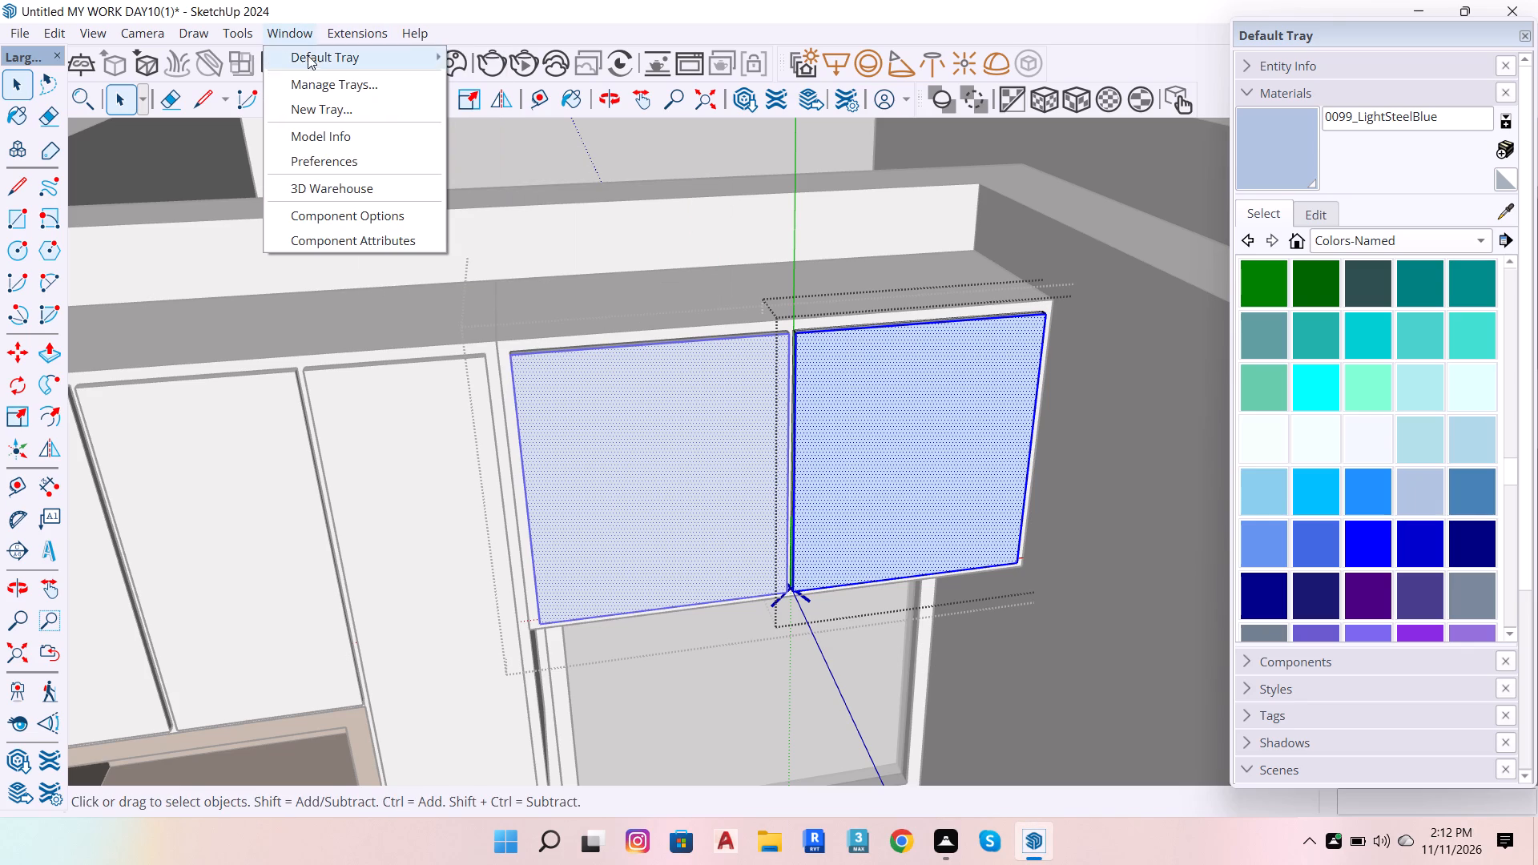
{"action": "left_click", "coordinate": [356, 140]}
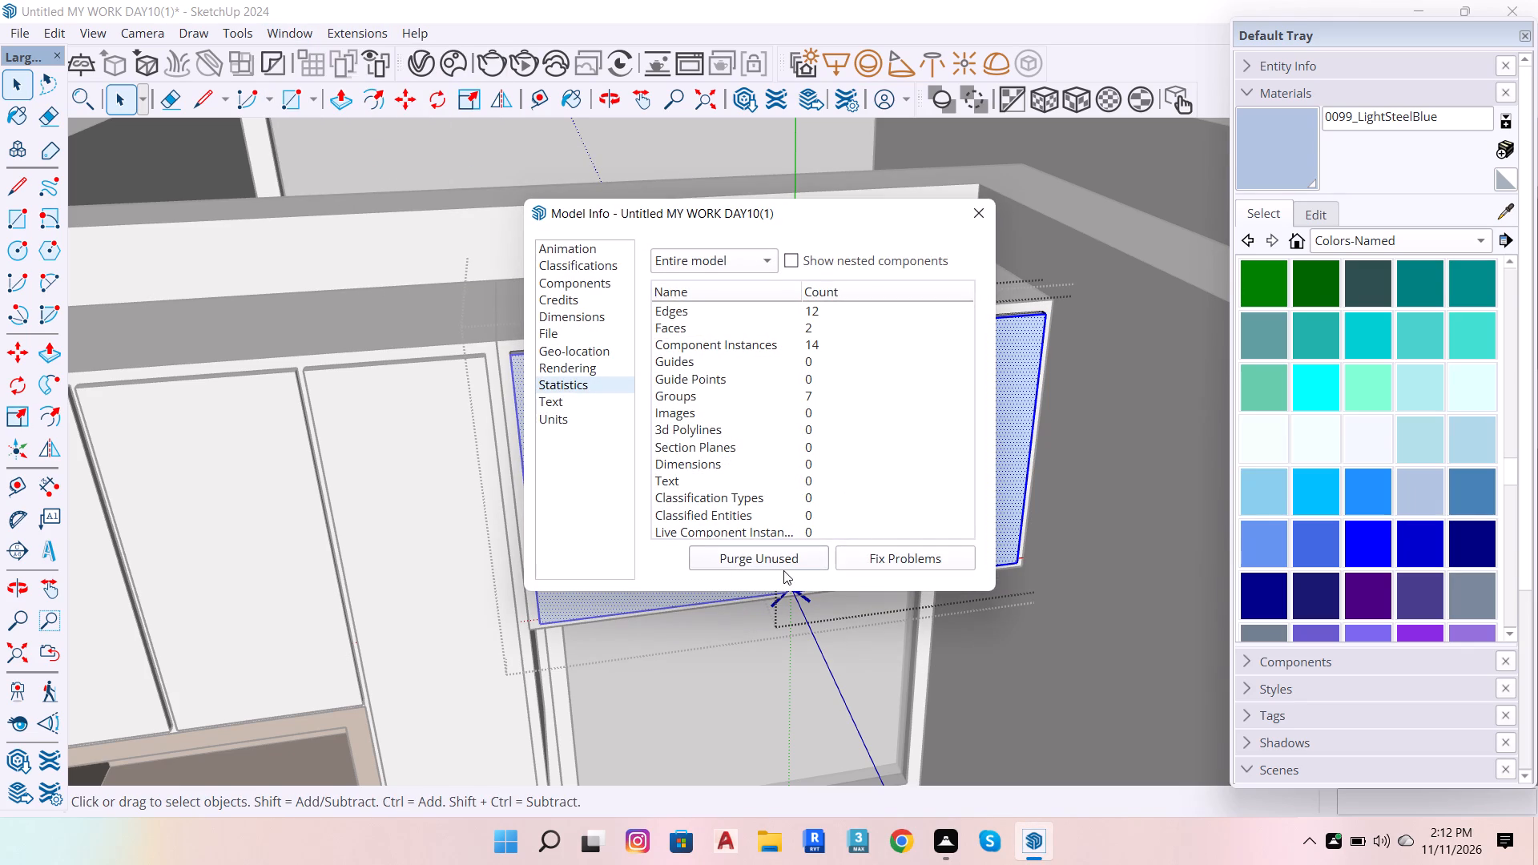
{"action": "left_click", "coordinate": [785, 561]}
{"action": "scroll", "coordinate": [818, 449], "scroll_direction": "up", "scroll_amount": 8}
{"action": "left_click", "coordinate": [784, 557]}
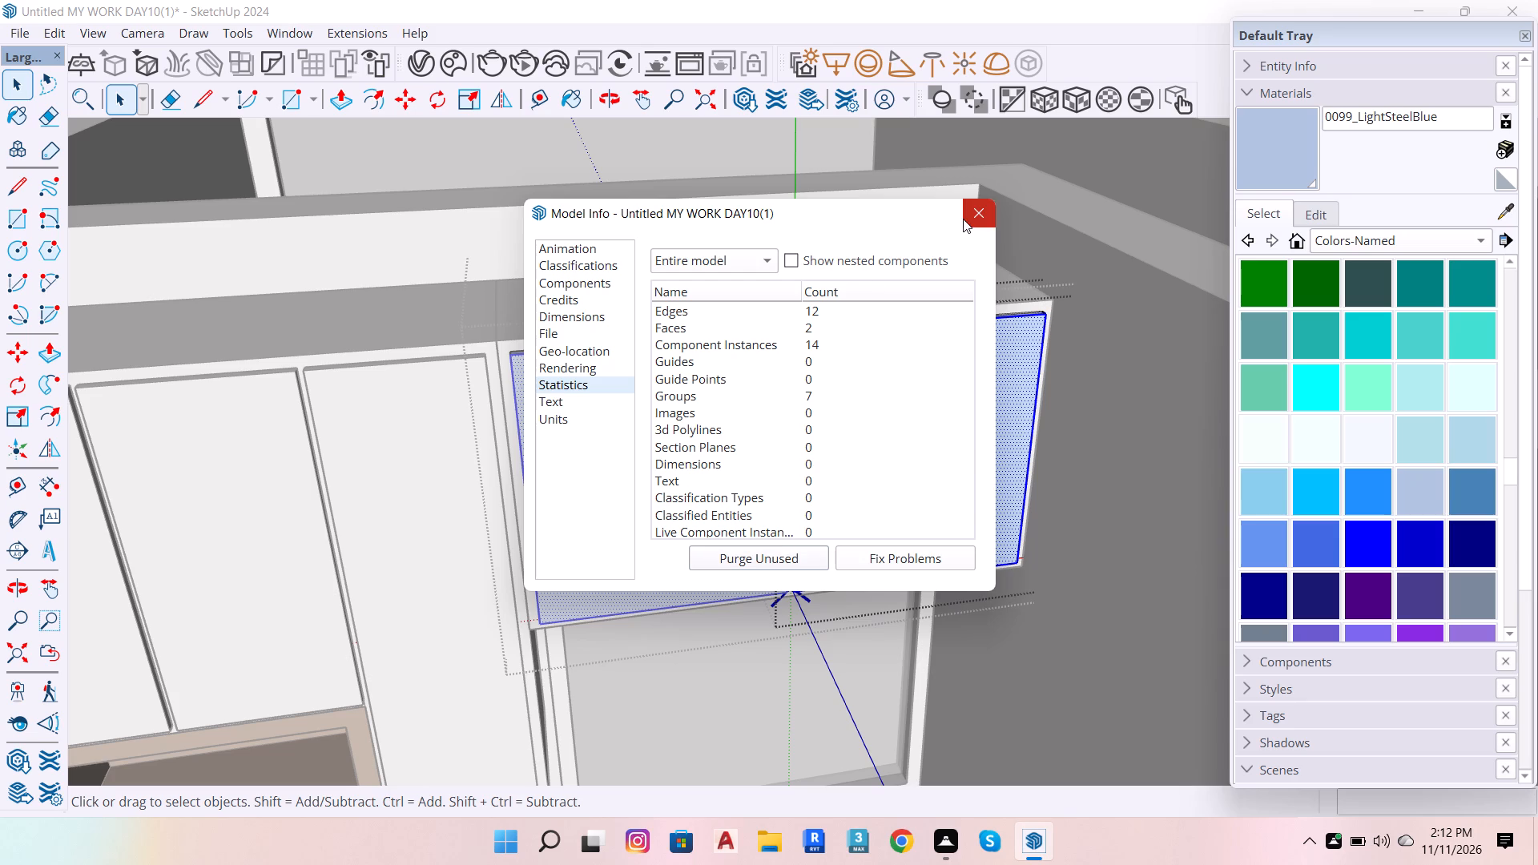
{"action": "left_click", "coordinate": [963, 219]}
Reopen the V-Ray Asset Editor and permanently delete the <auto>2 and <auto>3 materials.
{"action": "left_click", "coordinate": [421, 71]}
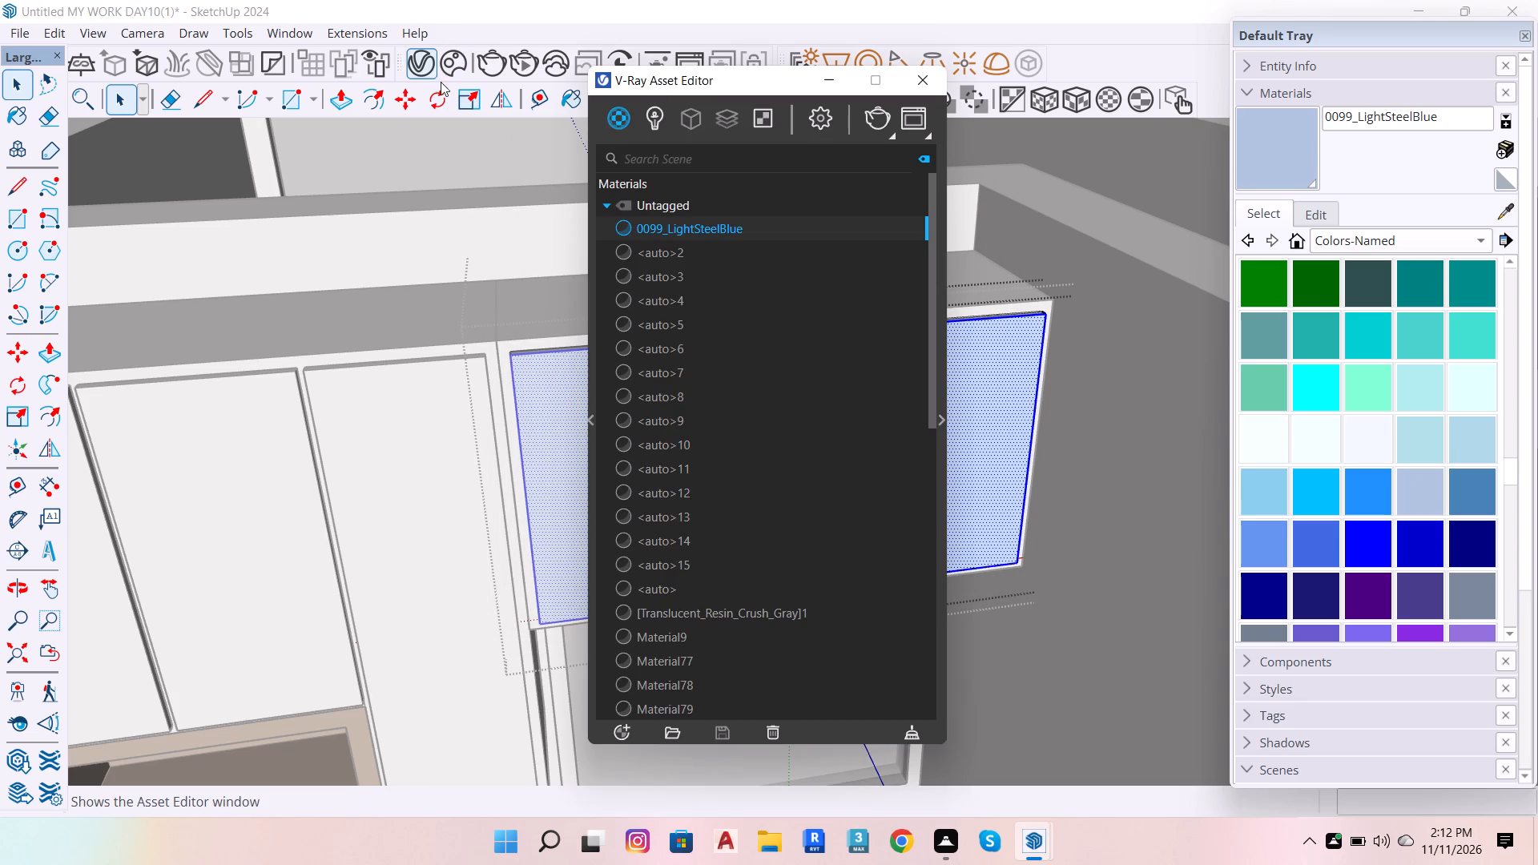
{"action": "left_click", "coordinate": [685, 251]}
{"action": "right_click", "coordinate": [699, 247]}
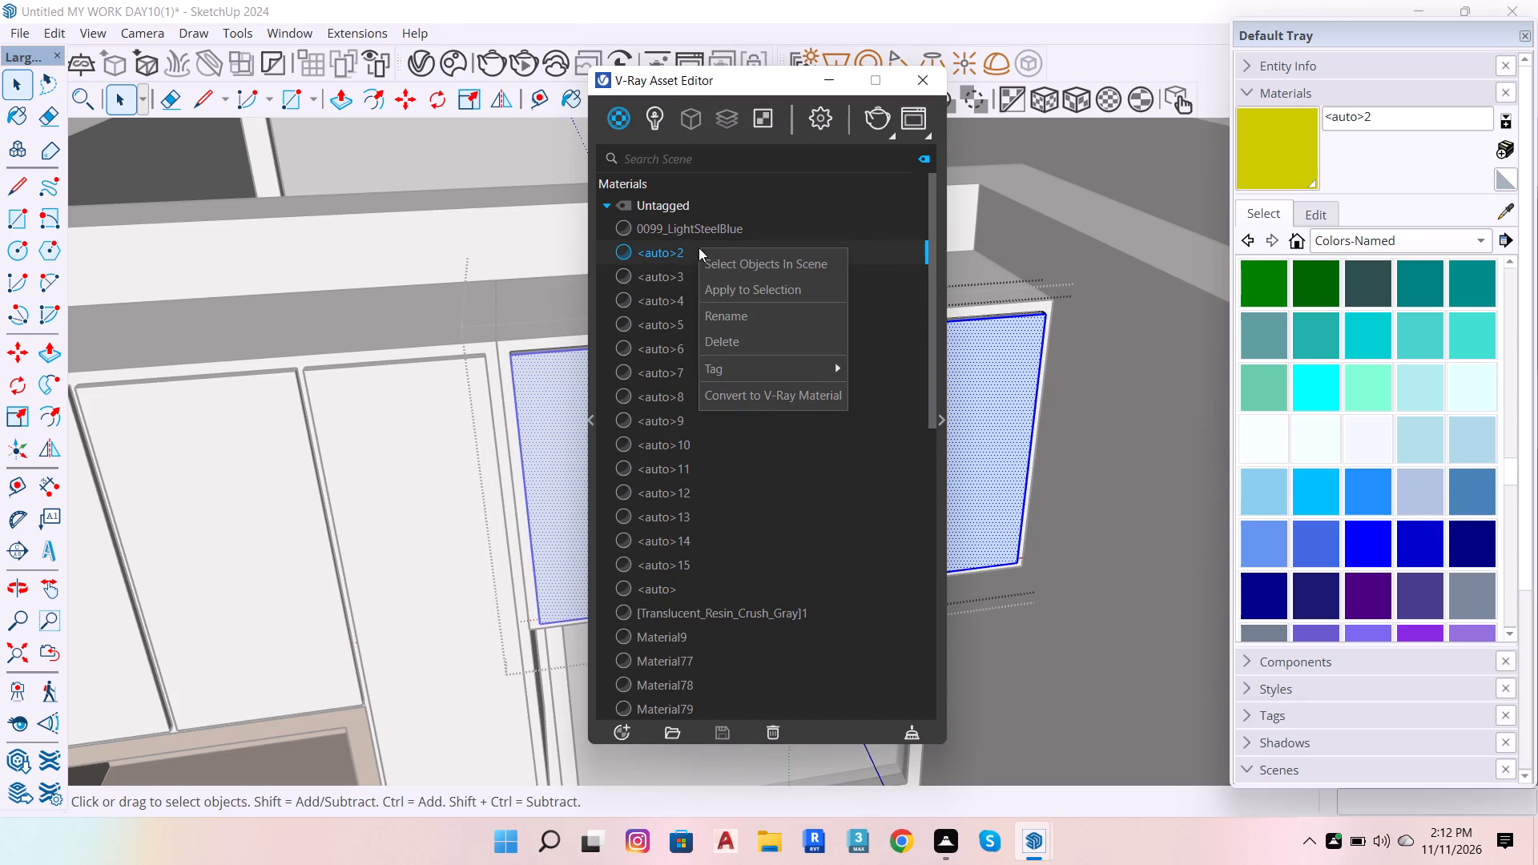
{"action": "left_click", "coordinate": [763, 349]}
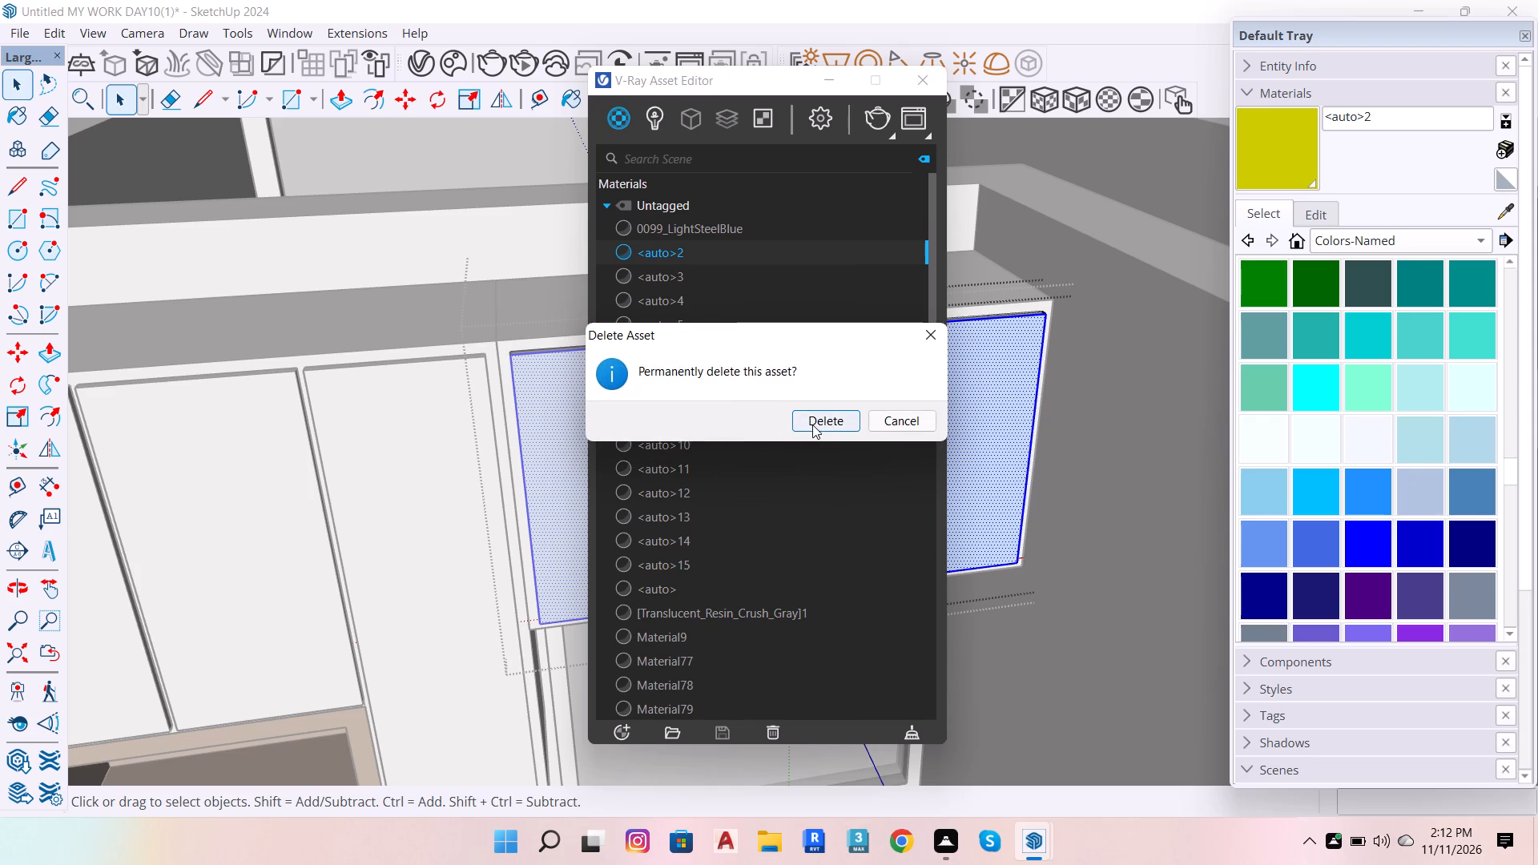
{"action": "left_click", "coordinate": [812, 424]}
{"action": "right_click", "coordinate": [677, 258]}
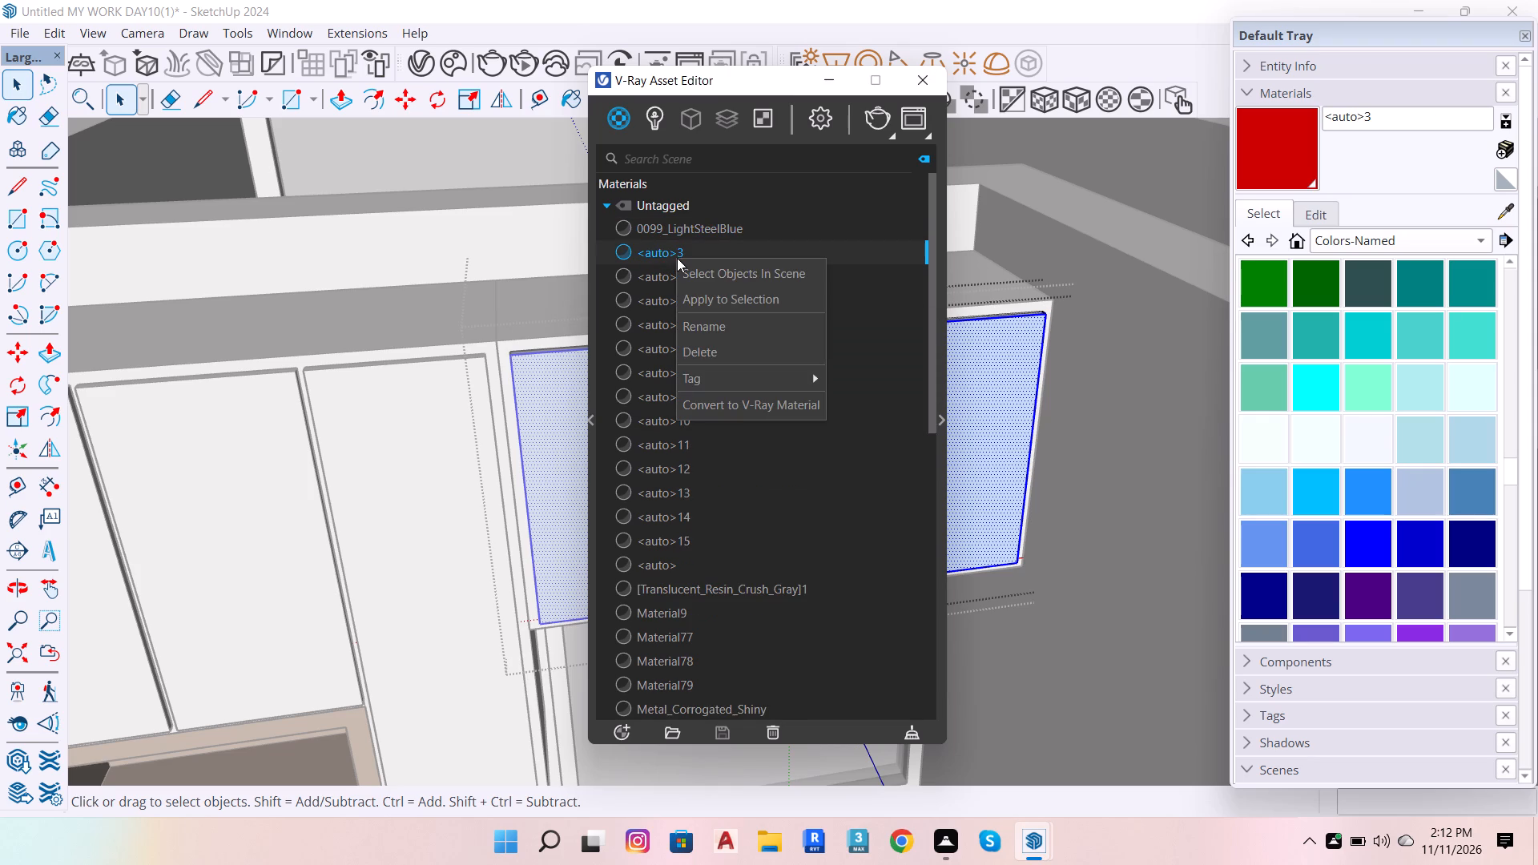
{"action": "left_click", "coordinate": [677, 258]}
{"action": "right_click", "coordinate": [677, 258]}
{"action": "left_click", "coordinate": [741, 351]}
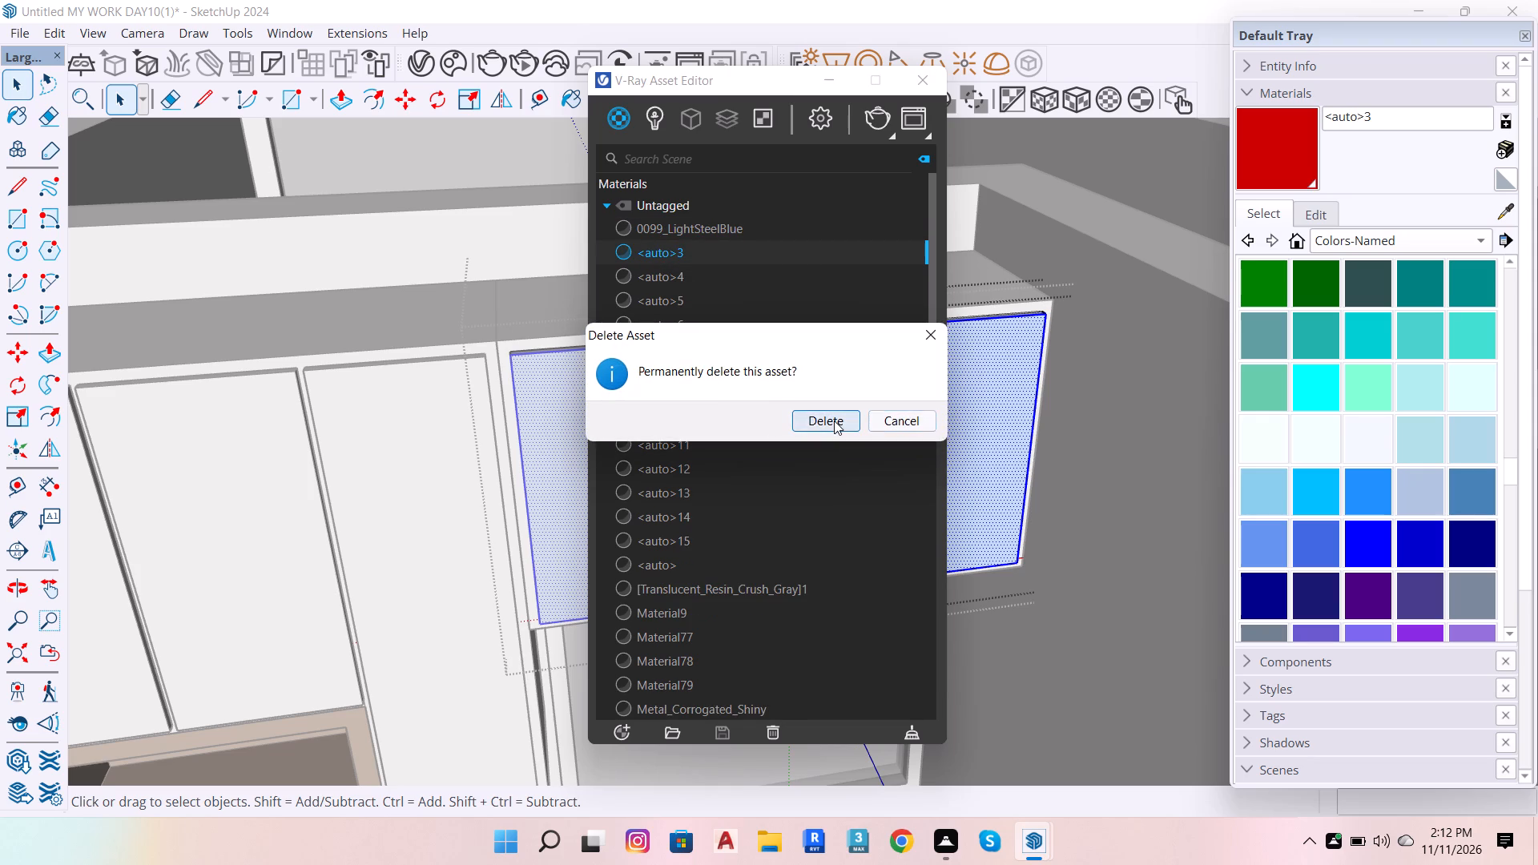
{"action": "left_click", "coordinate": [834, 420]}
Look through the remaining <auto> materials from <auto>4 to <auto>9 in the V-Ray material list.
{"action": "left_click", "coordinate": [760, 245]}
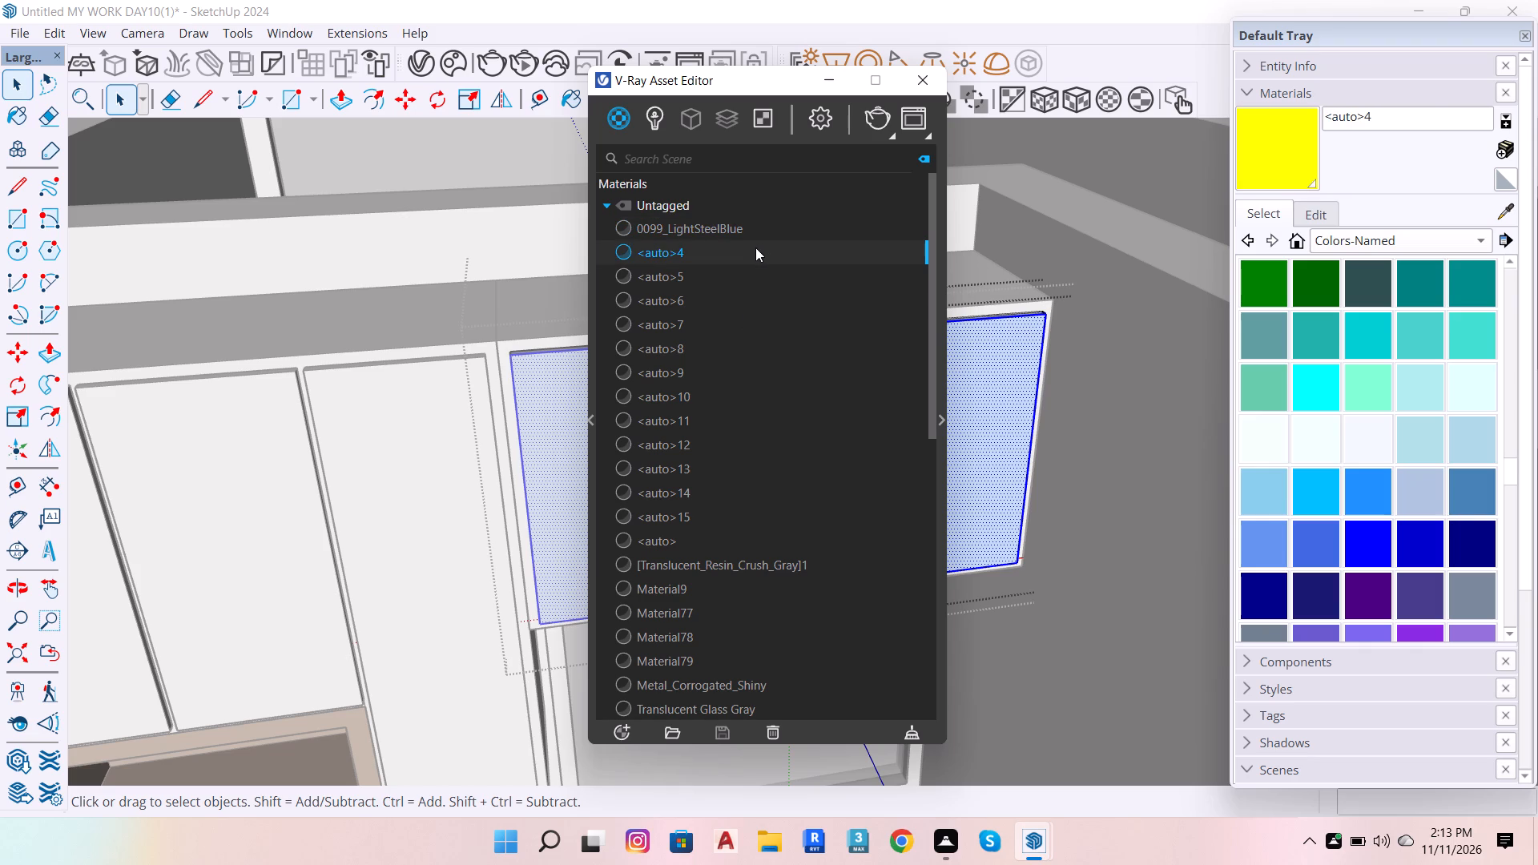
{"action": "left_click", "coordinate": [753, 232]}
{"action": "left_click", "coordinate": [733, 257]}
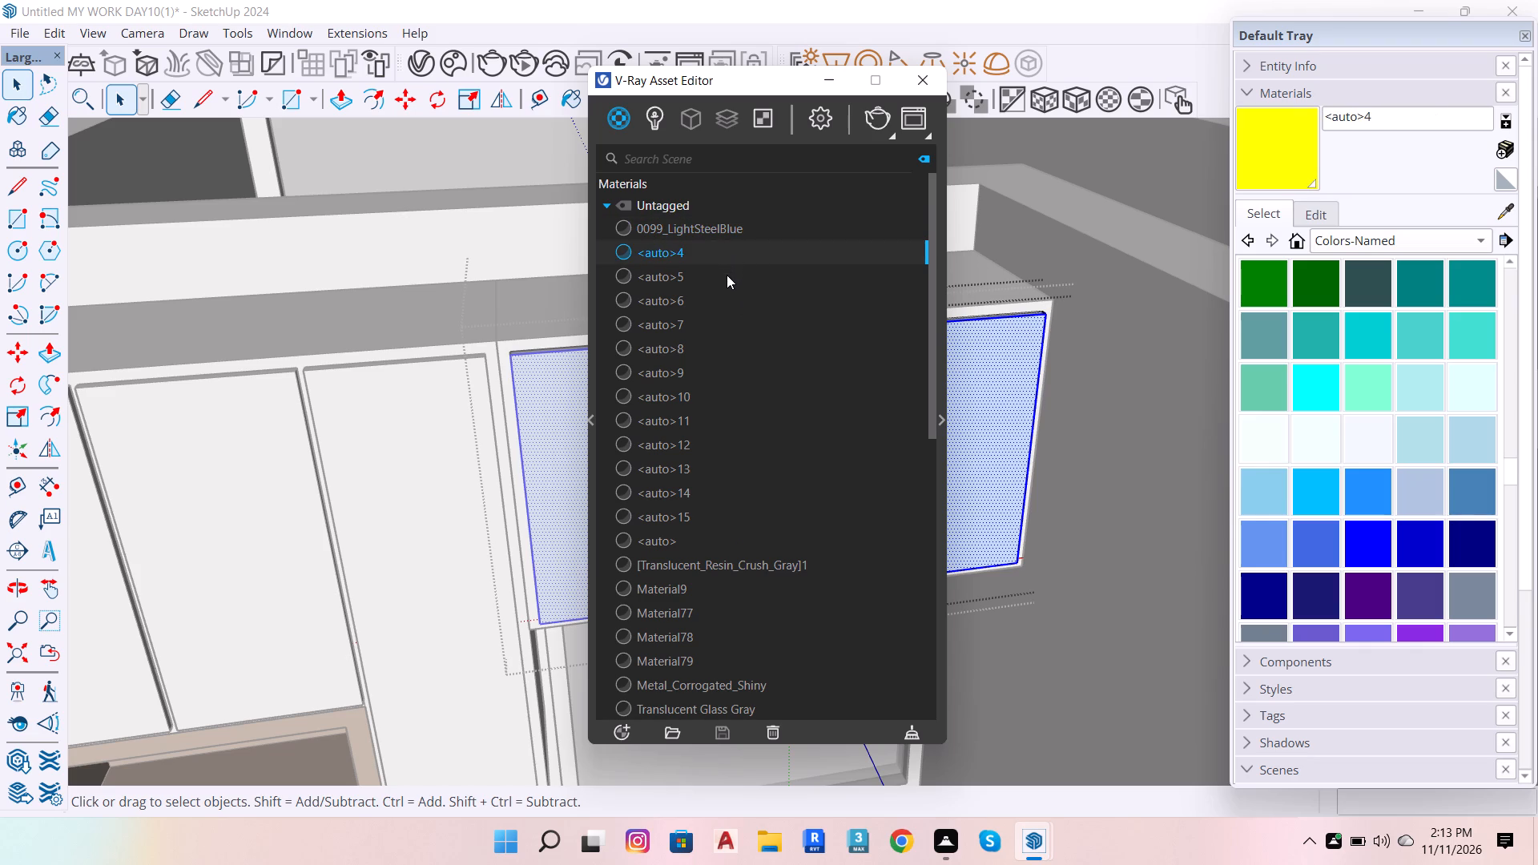
{"action": "left_click", "coordinate": [727, 275]}
{"action": "left_click", "coordinate": [725, 283]}
{"action": "left_click", "coordinate": [719, 298]}
{"action": "left_click", "coordinate": [711, 327]}
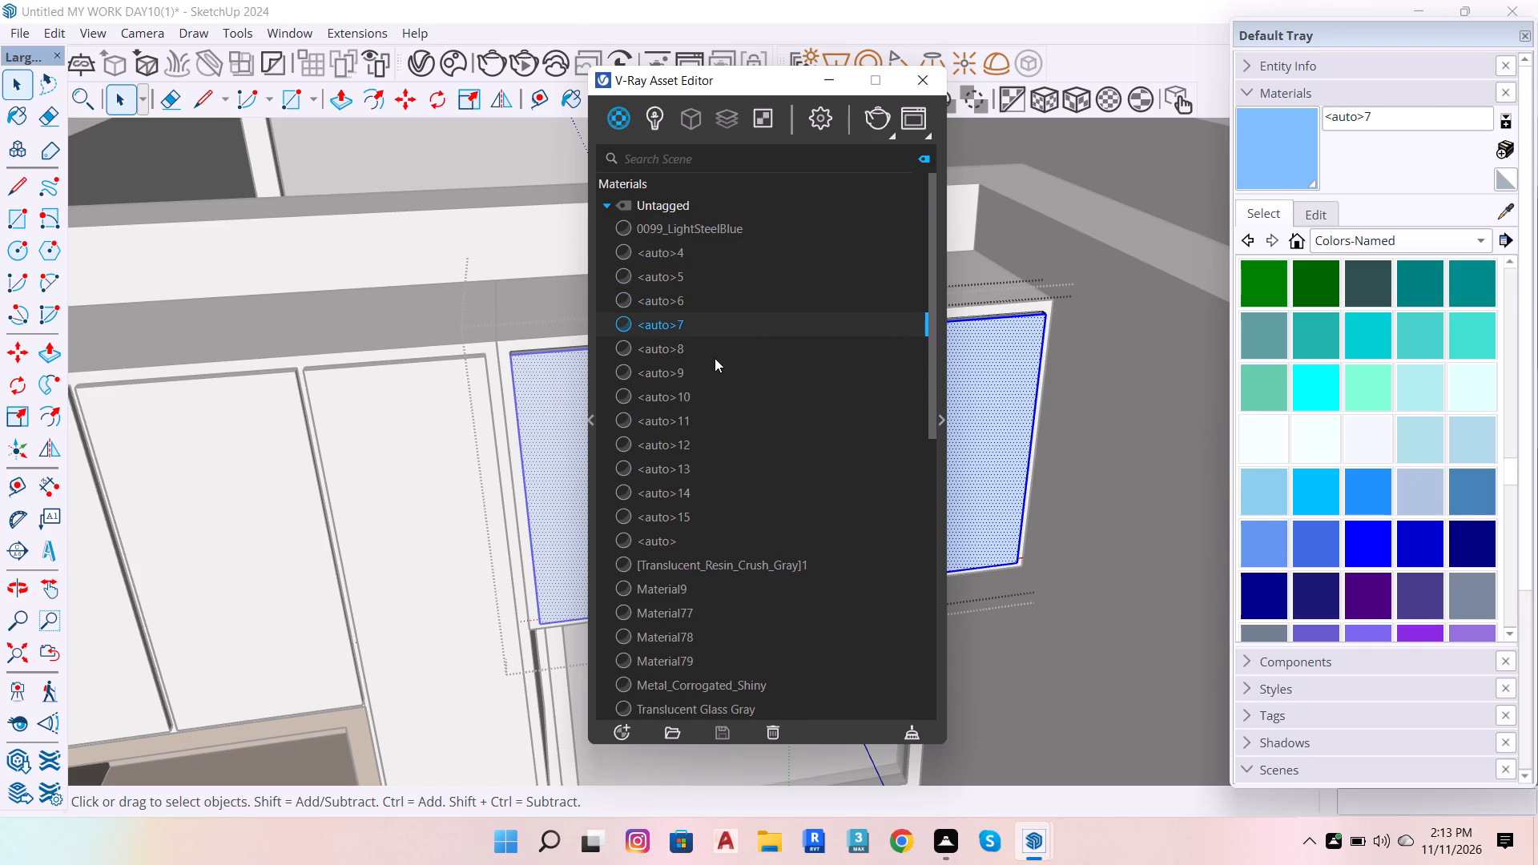
{"action": "left_click", "coordinate": [715, 358]}
{"action": "left_click", "coordinate": [703, 380]}
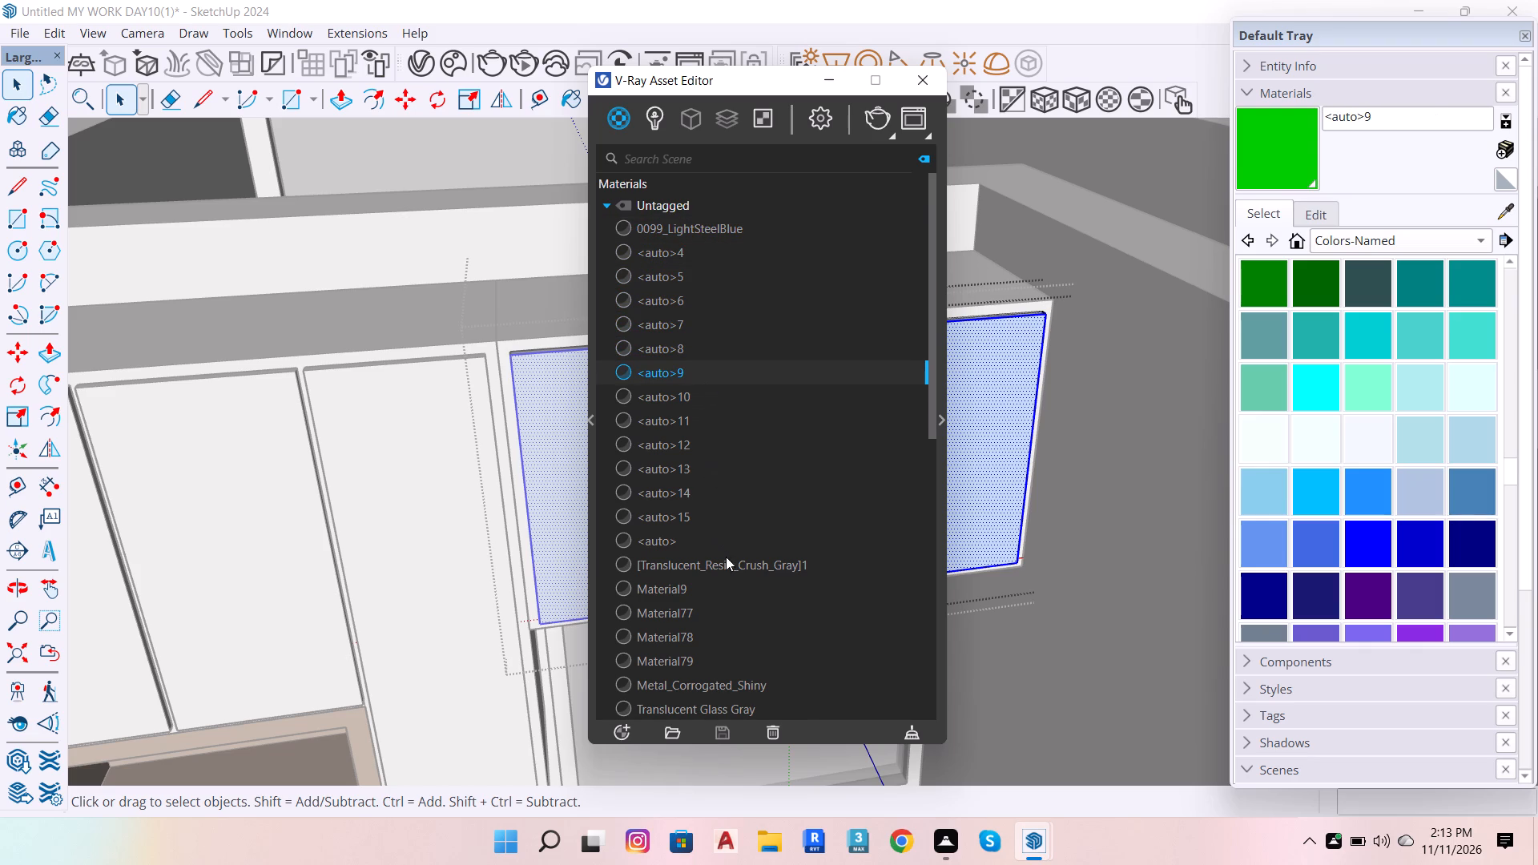
{"action": "left_click_drag", "start_coordinate": [745, 536], "coordinate": [684, 342]}
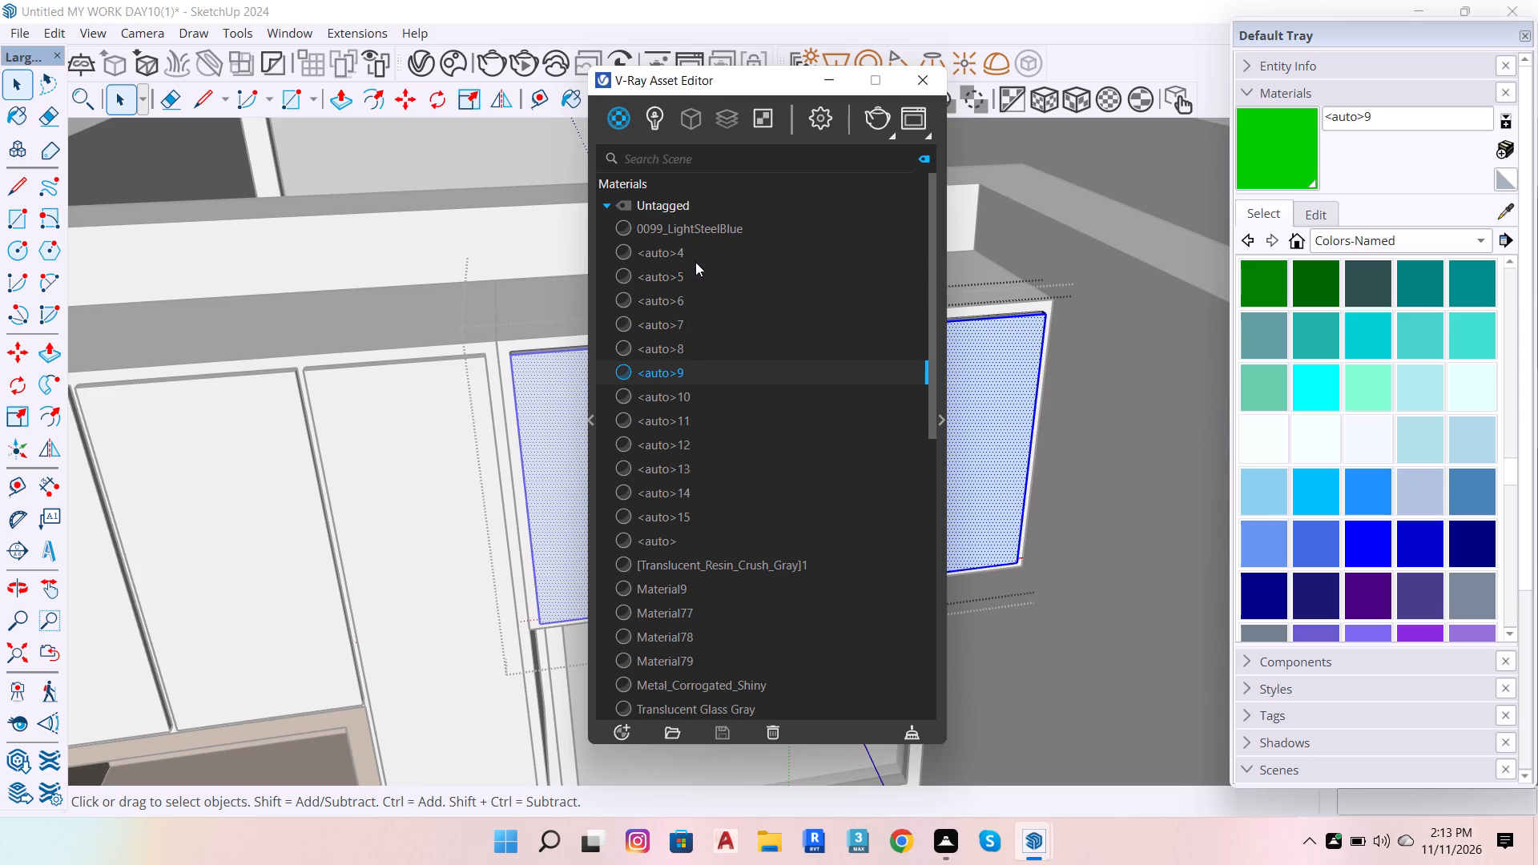
Select all remaining <auto> materials, from <auto>4 through <auto>15 plus <auto>, and permanently delete them together.
{"action": "left_click", "coordinate": [695, 262]}
{"action": "left_click", "coordinate": [699, 275], "text": "shift"}
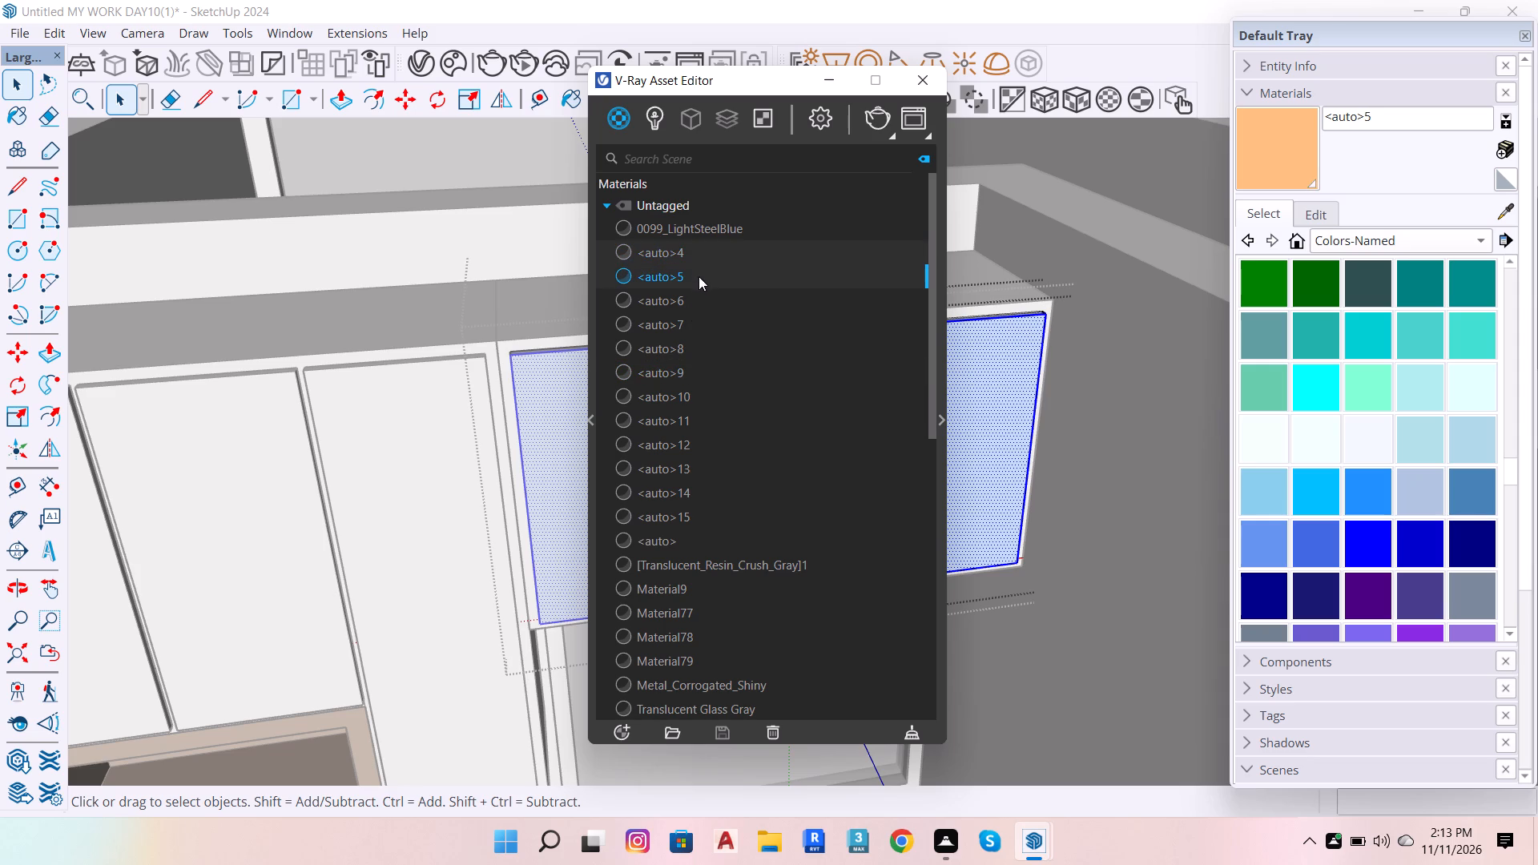
{"action": "left_click", "coordinate": [694, 302], "text": "shift"}
{"action": "left_click", "coordinate": [681, 333], "text": "shift"}
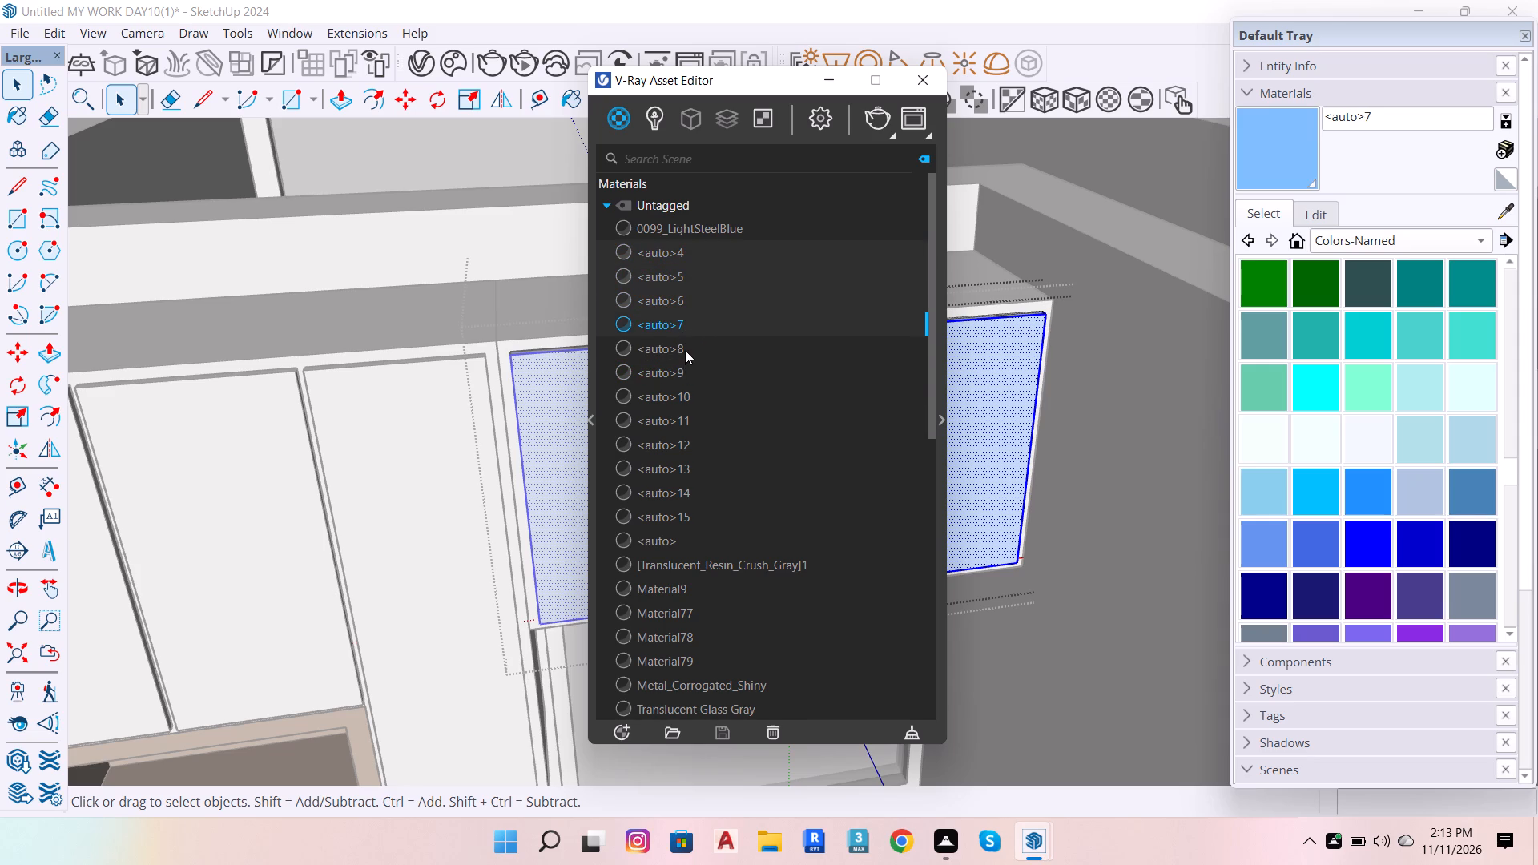
{"action": "left_click", "coordinate": [685, 350], "text": "shift"}
{"action": "left_click", "coordinate": [683, 376], "text": "shift"}
{"action": "left_click", "coordinate": [683, 397], "text": "shift"}
{"action": "left_click", "coordinate": [685, 424], "text": "shift"}
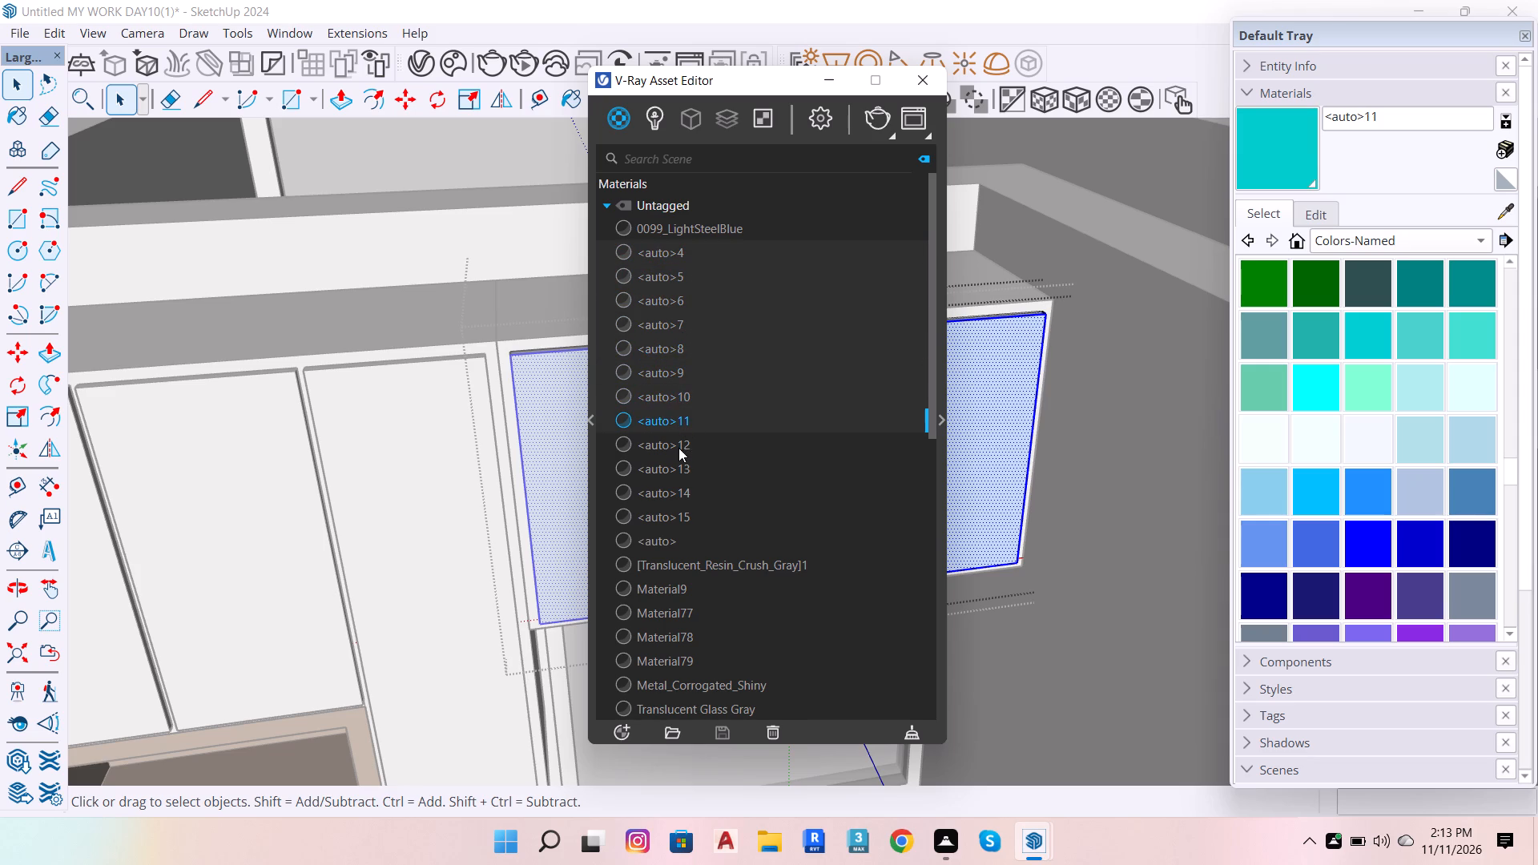
{"action": "left_click", "coordinate": [678, 448], "text": "shift"}
{"action": "left_click", "coordinate": [678, 481], "text": "shift"}
{"action": "left_click", "coordinate": [681, 511], "text": "shift"}
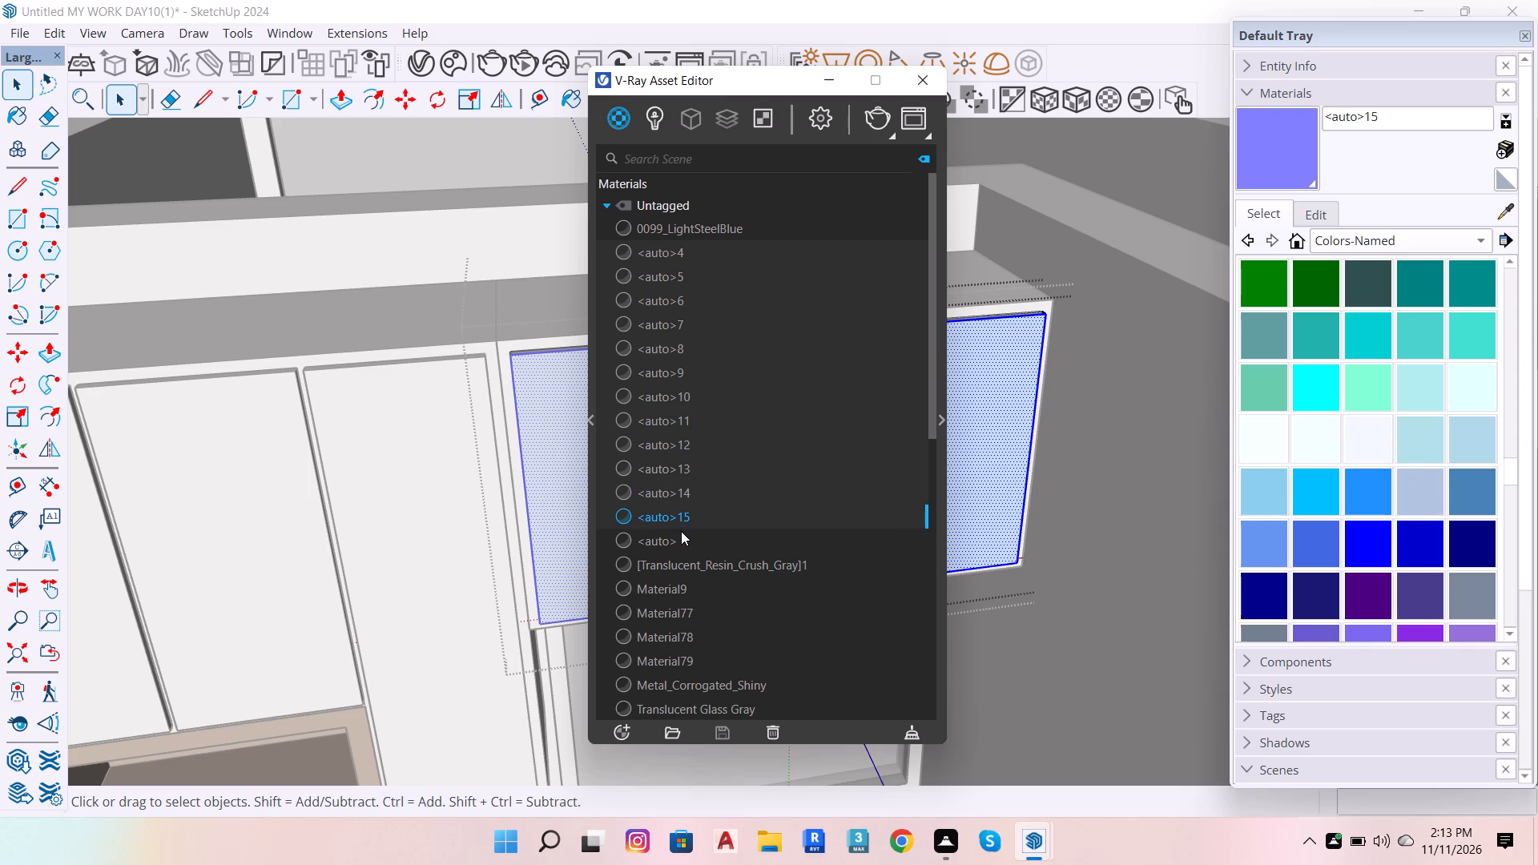
{"action": "left_click", "coordinate": [678, 537], "text": "shift"}
{"action": "right_click", "coordinate": [695, 494]}
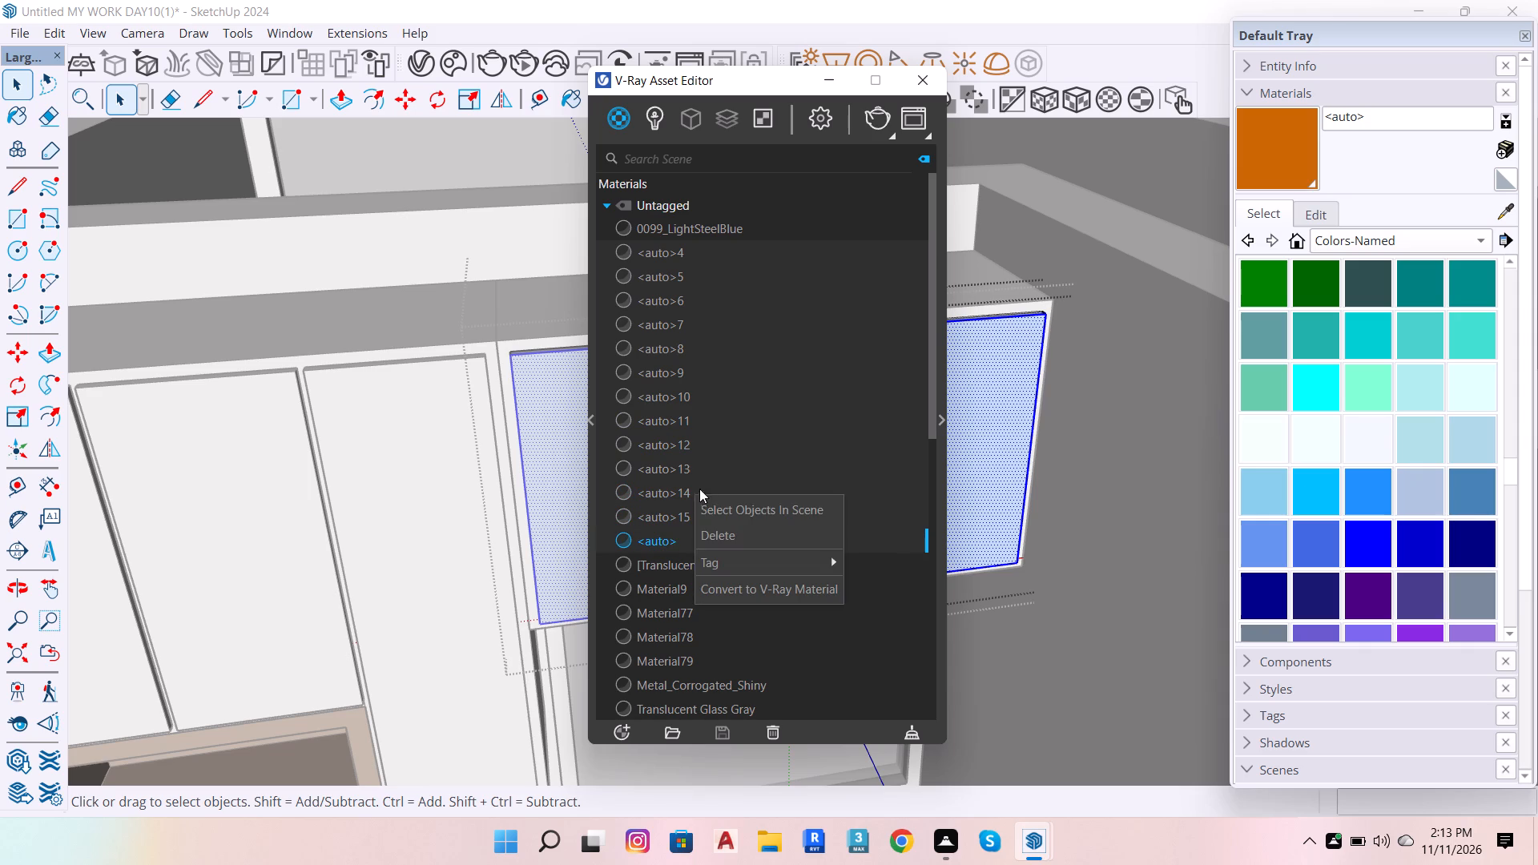
{"action": "left_click", "coordinate": [715, 538]}
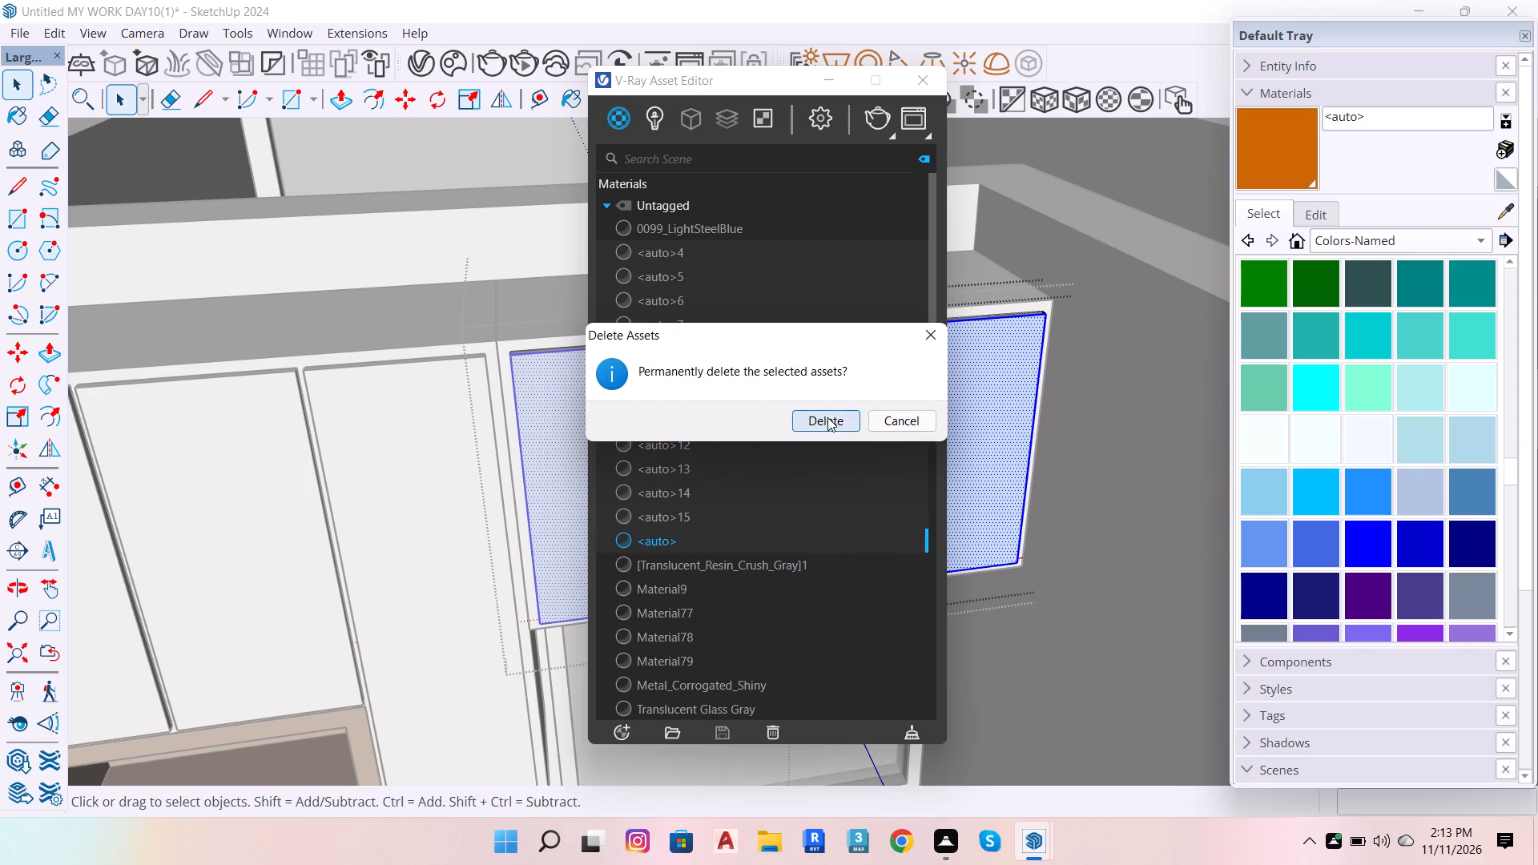
{"action": "left_click", "coordinate": [827, 417]}
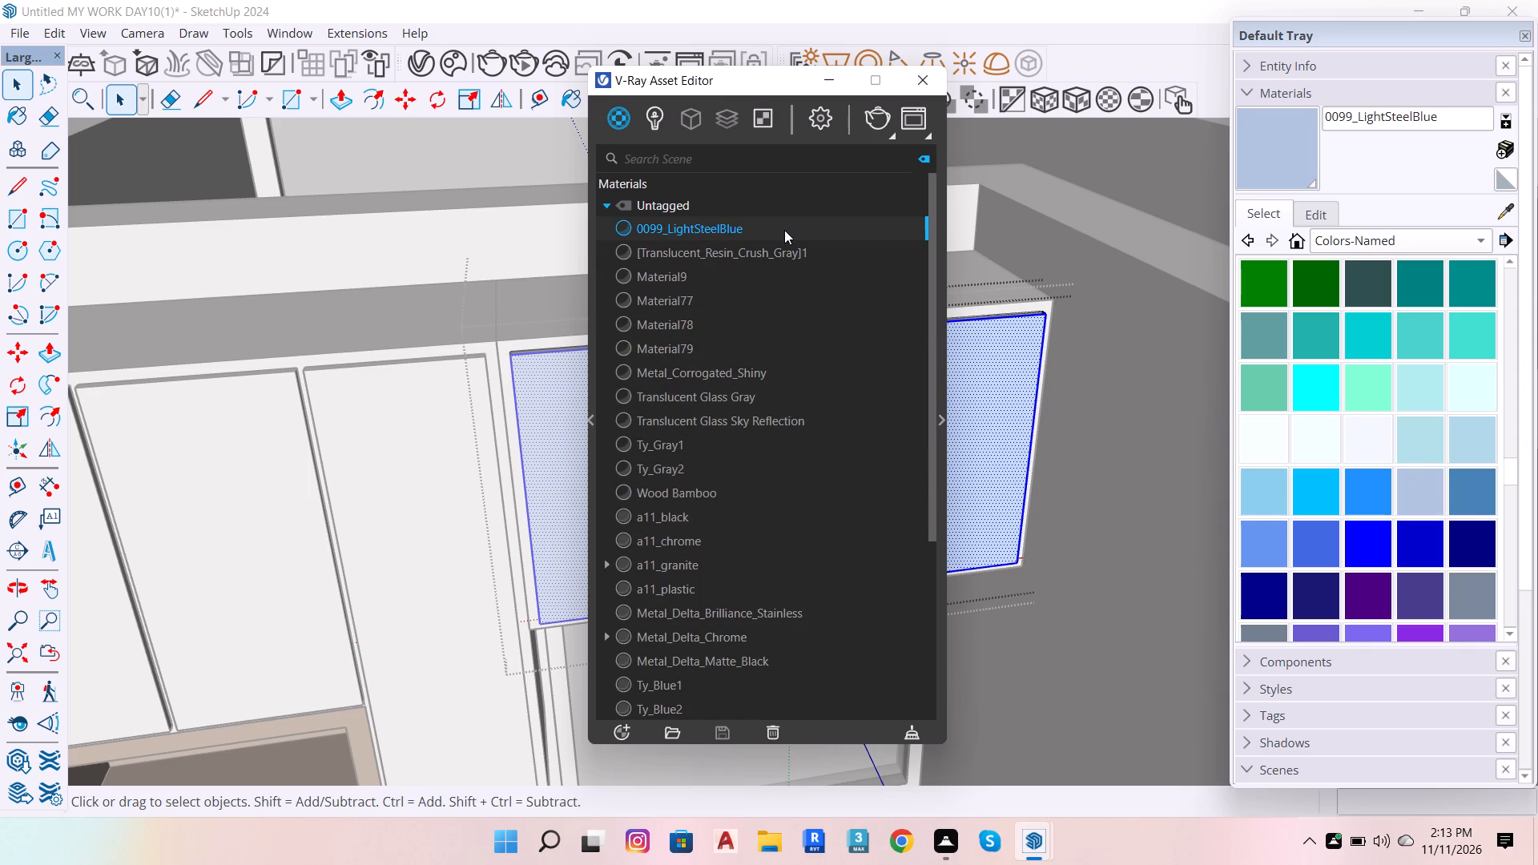
Permanently delete the [Translucent_Resin_Crush_Gray]1 and Material77 materials, keeping Material9.
{"action": "left_click", "coordinate": [754, 252]}
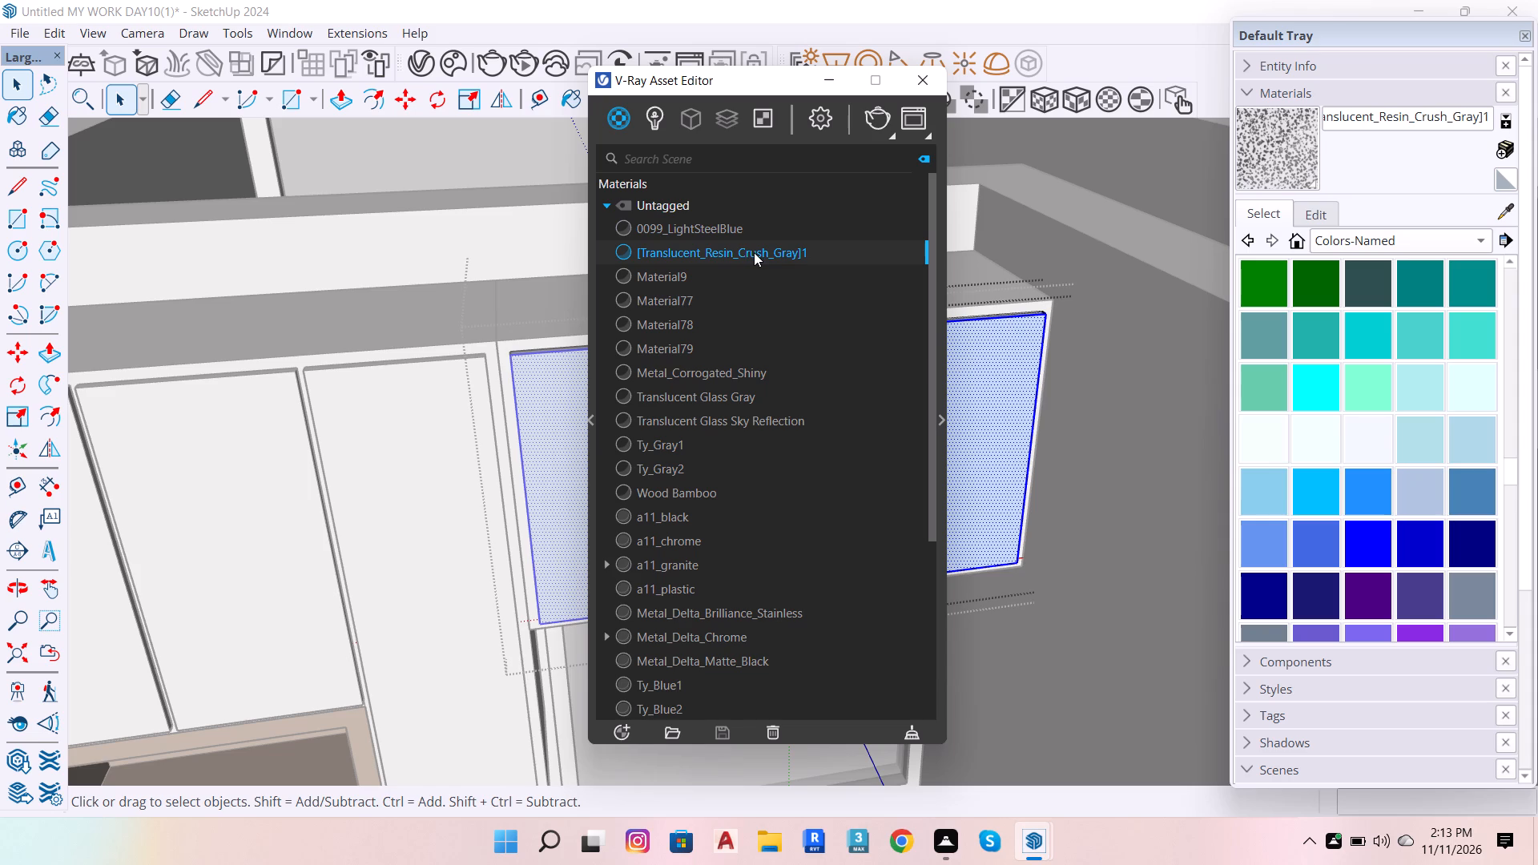
{"action": "right_click", "coordinate": [784, 250]}
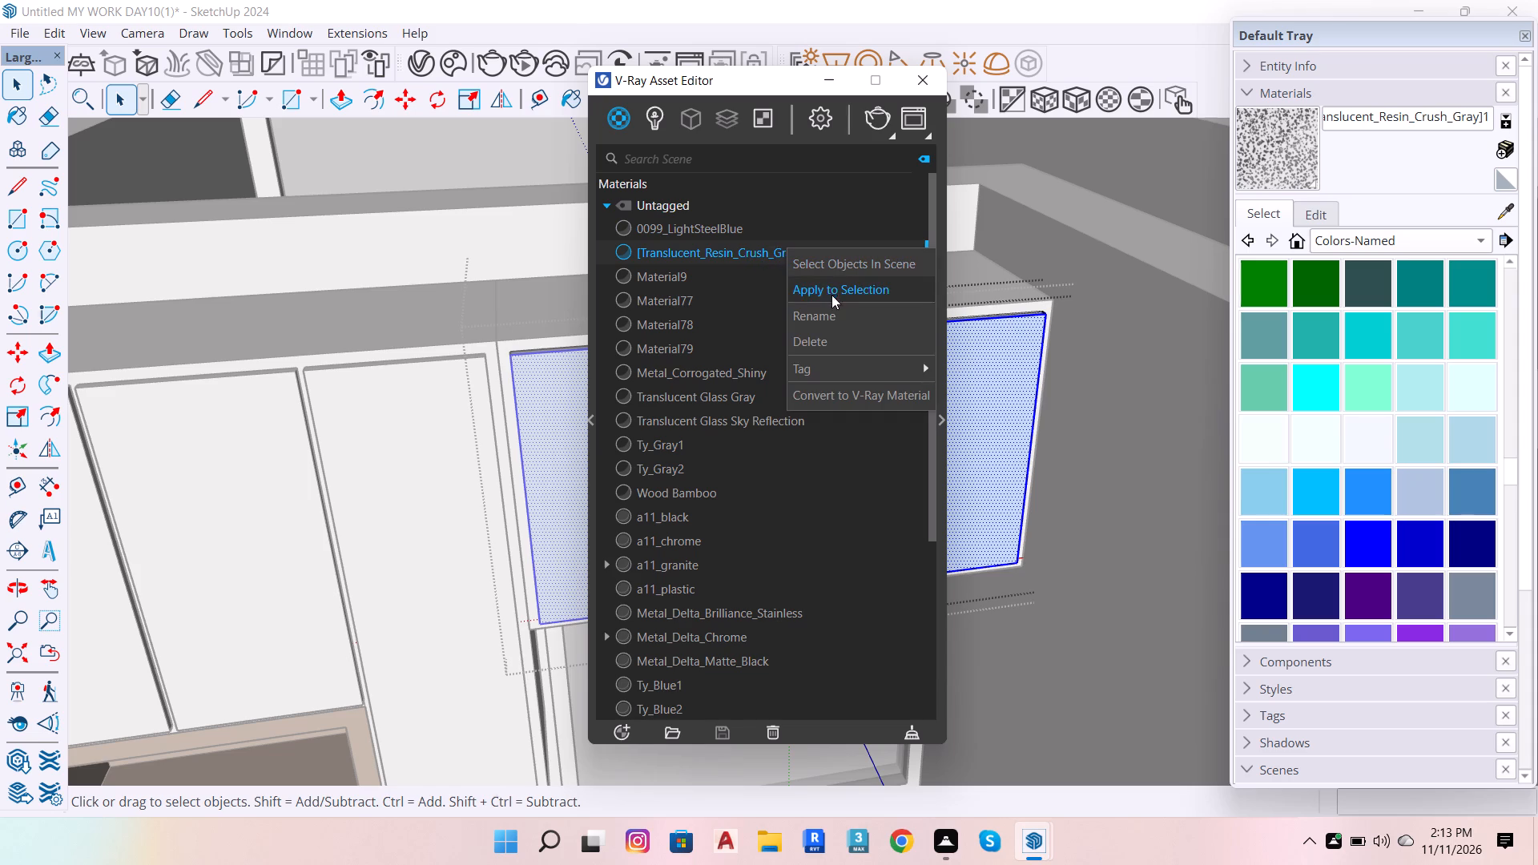
{"action": "left_click", "coordinate": [832, 339]}
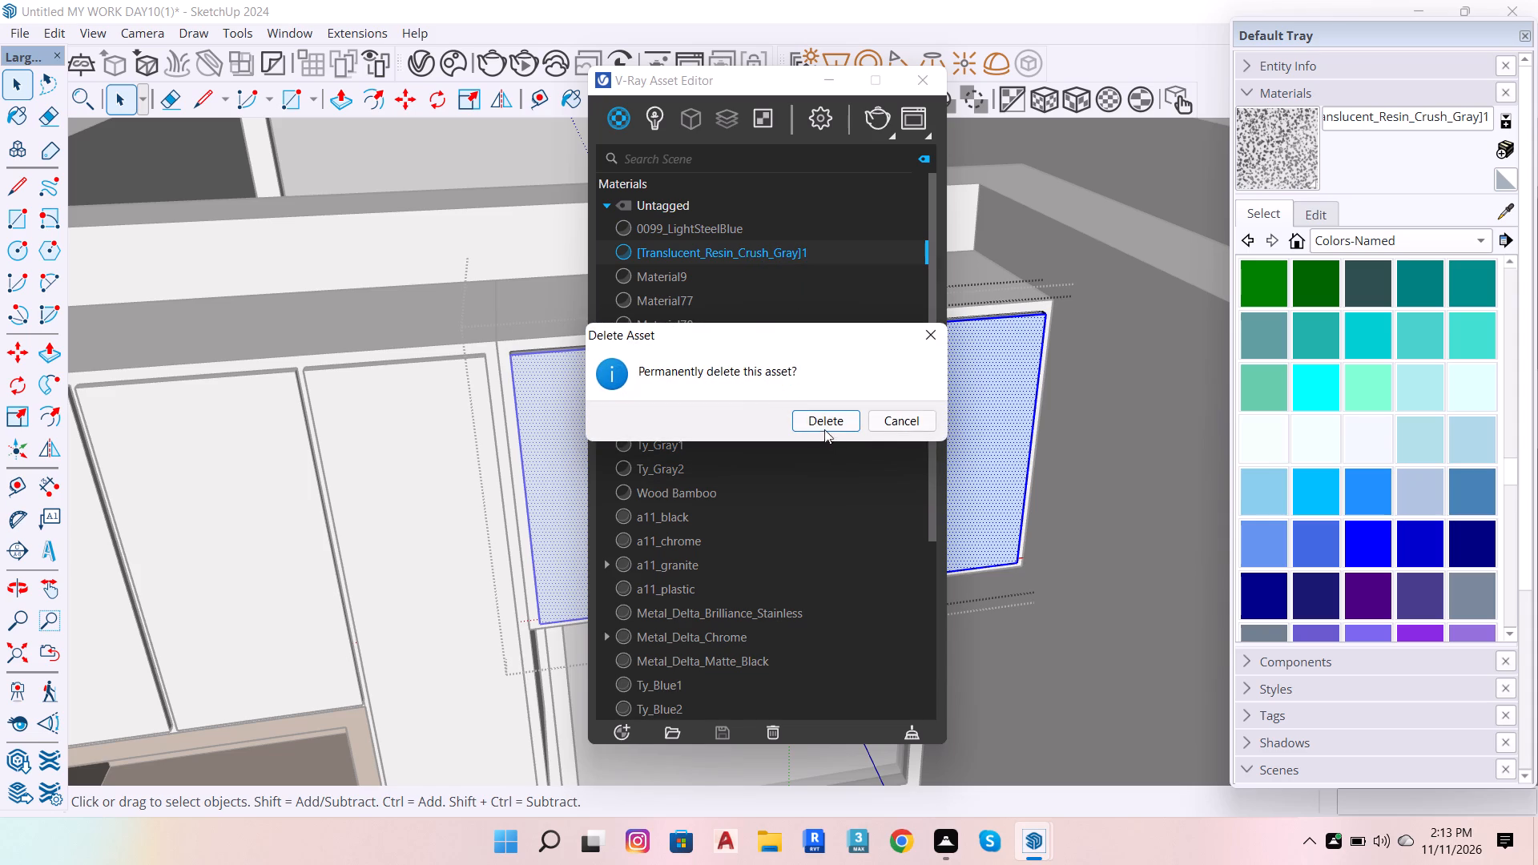
{"action": "left_click", "coordinate": [823, 422]}
{"action": "left_click", "coordinate": [722, 255]}
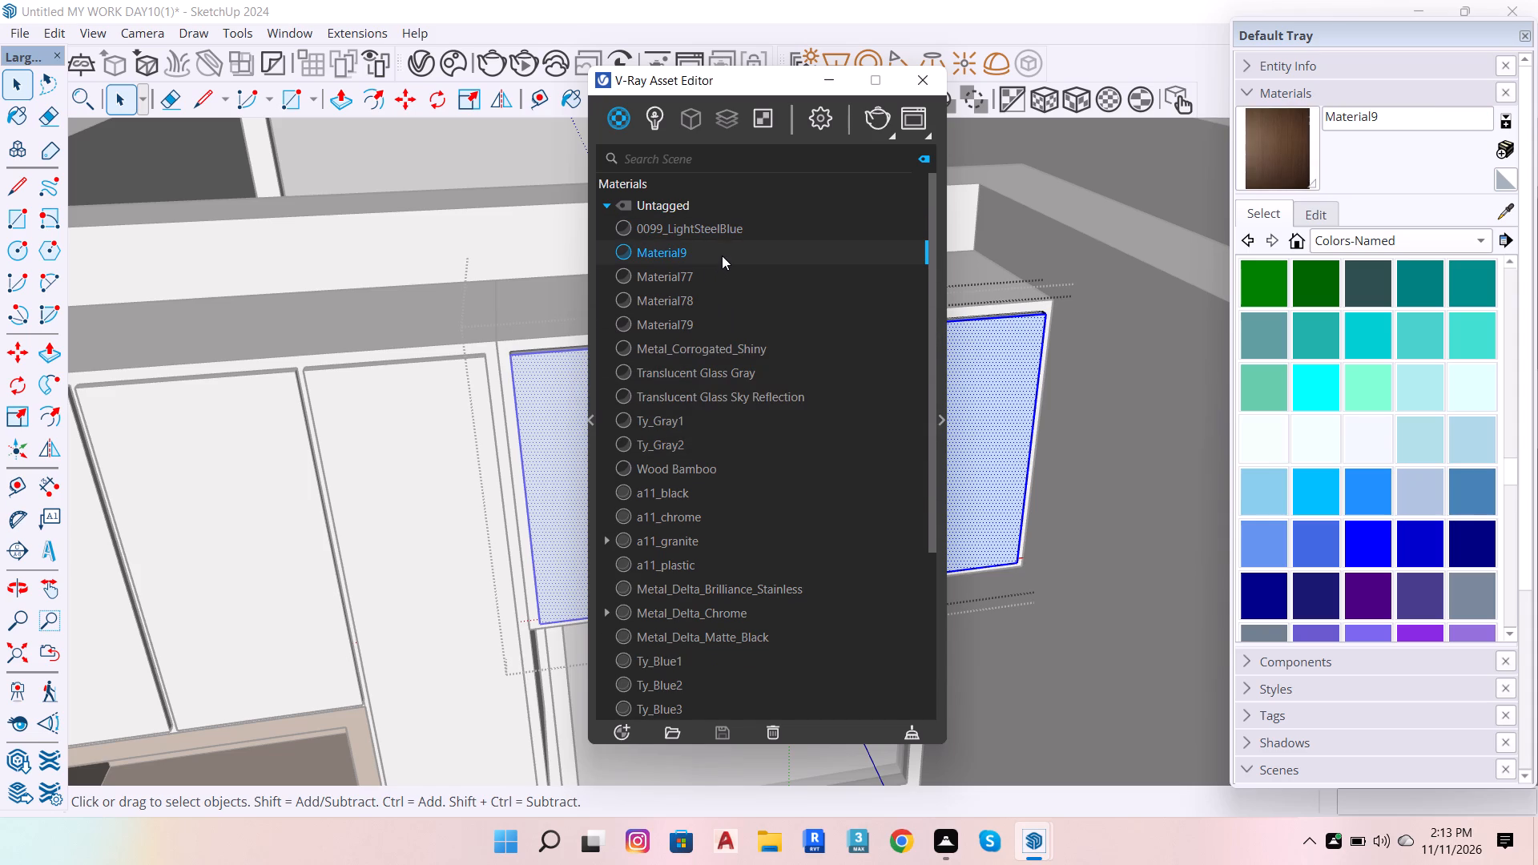
{"action": "left_click", "coordinate": [710, 276]}
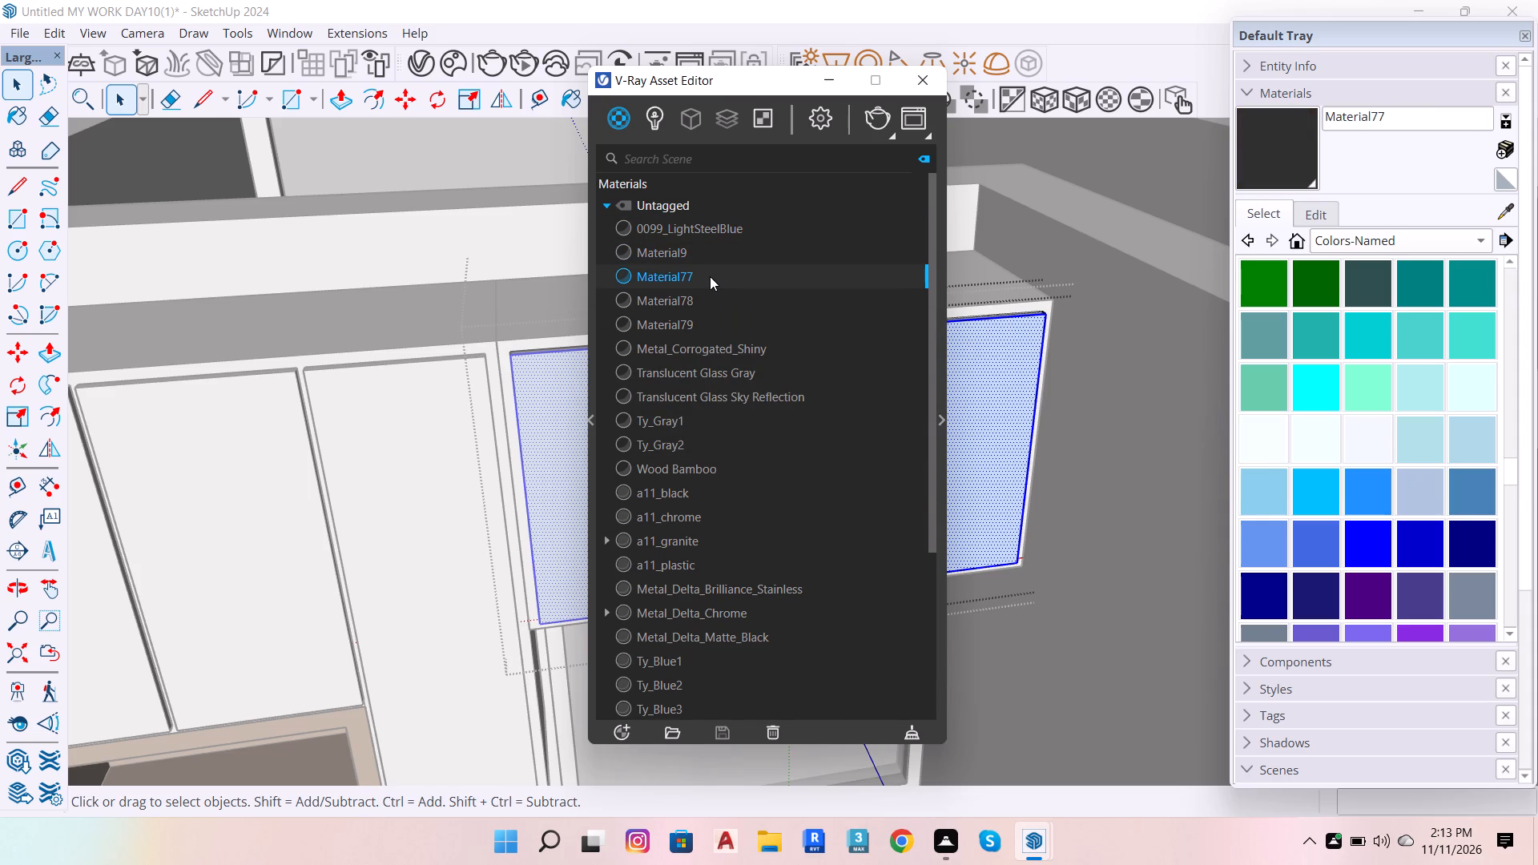
{"action": "right_click", "coordinate": [712, 273]}
{"action": "left_click", "coordinate": [759, 364]}
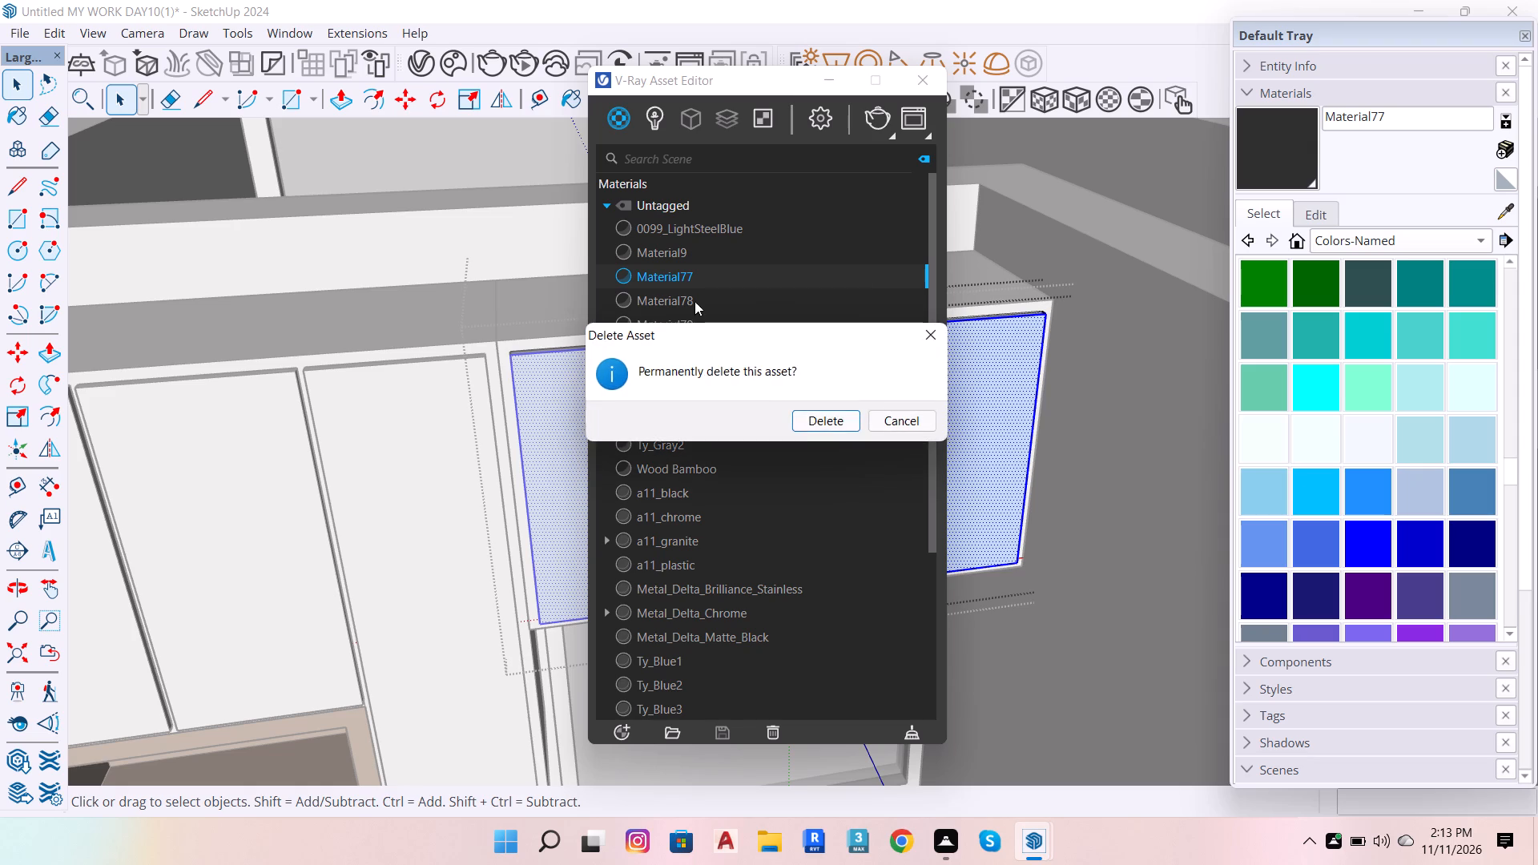
{"action": "left_click", "coordinate": [808, 420]}
Check Material78, Material79 and Metal_Corrogated_Shiny, keeping them, and permanently delete Translucent Glass Gray and Translucent Glass Sky Reflection.
{"action": "left_click", "coordinate": [705, 282]}
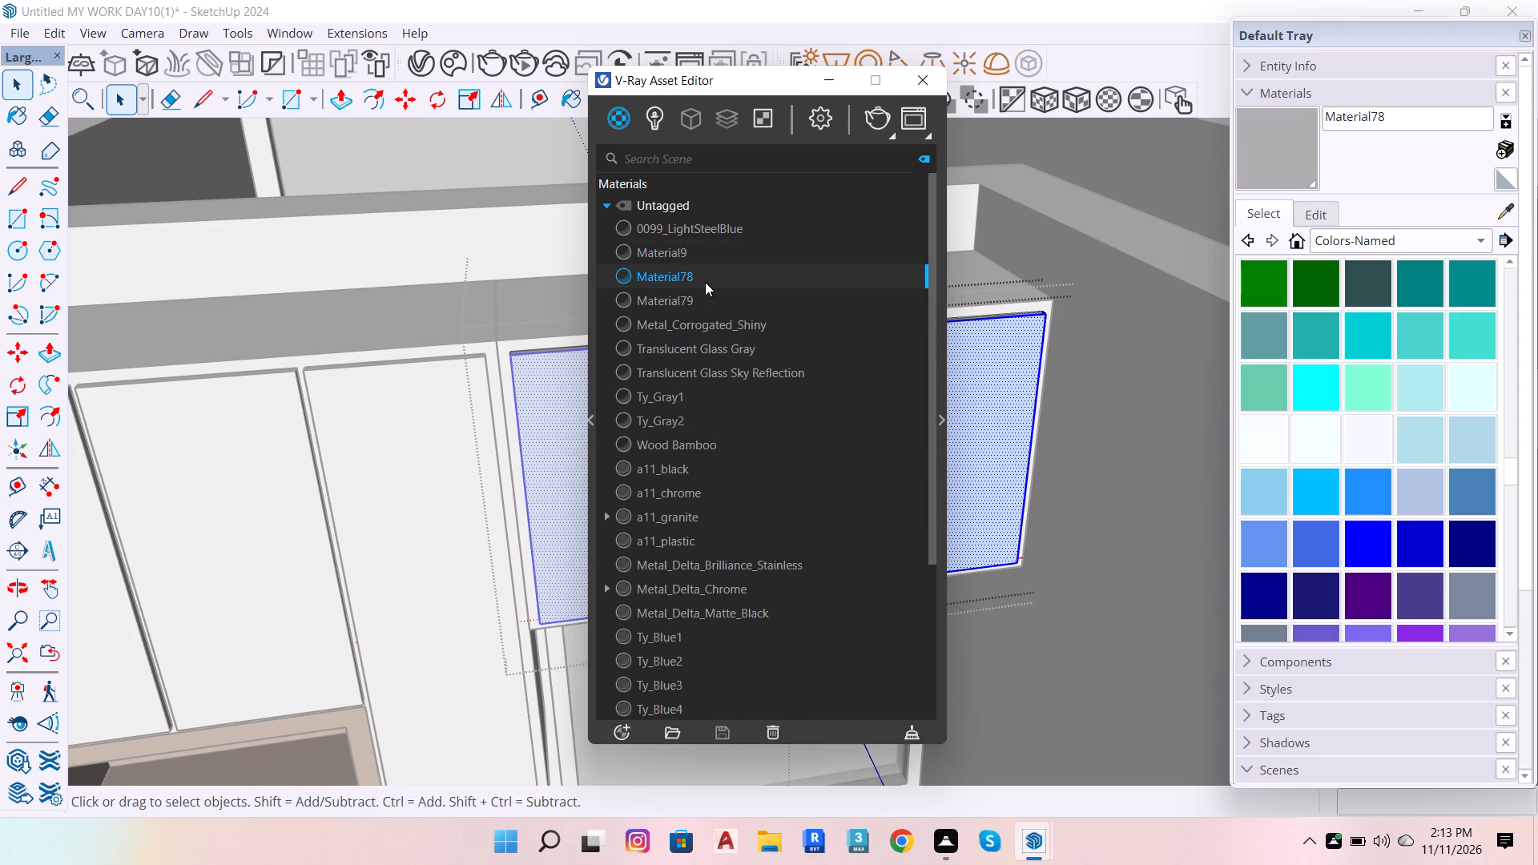
{"action": "left_click", "coordinate": [696, 297]}
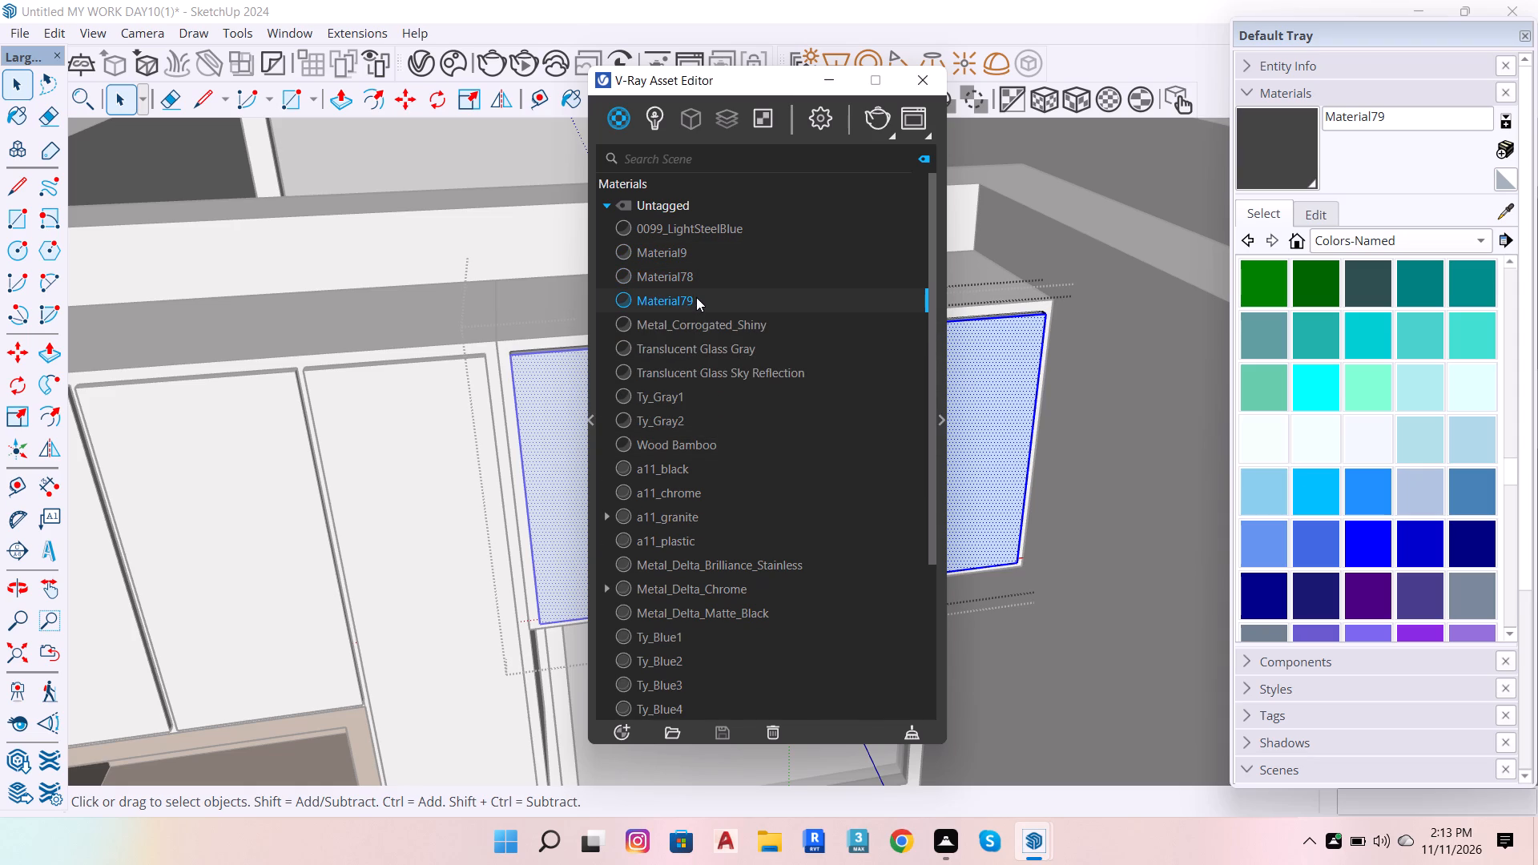
{"action": "left_click", "coordinate": [703, 321]}
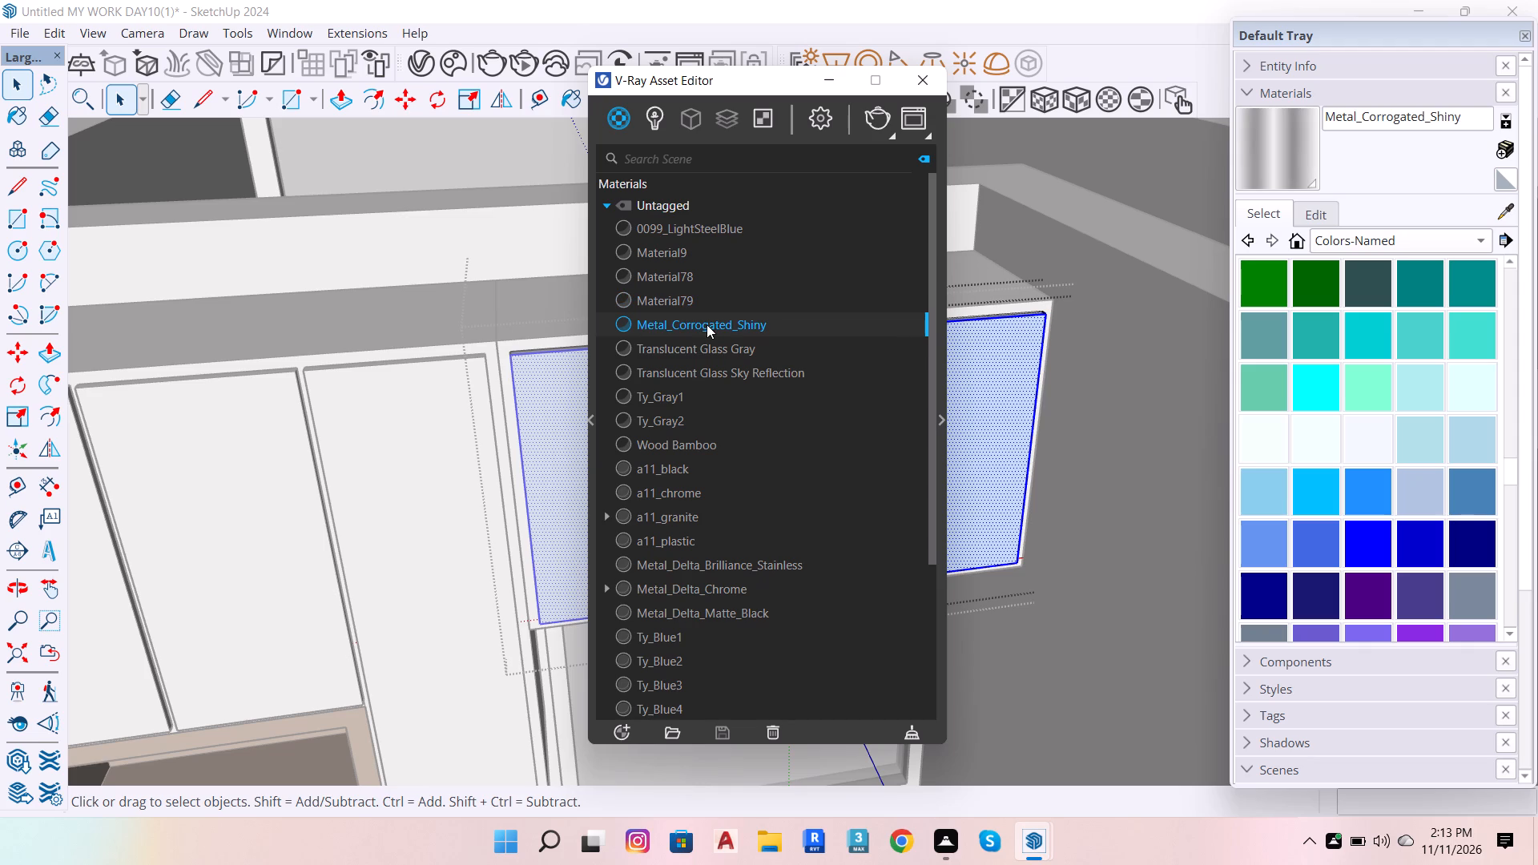
{"action": "right_click", "coordinate": [707, 325]}
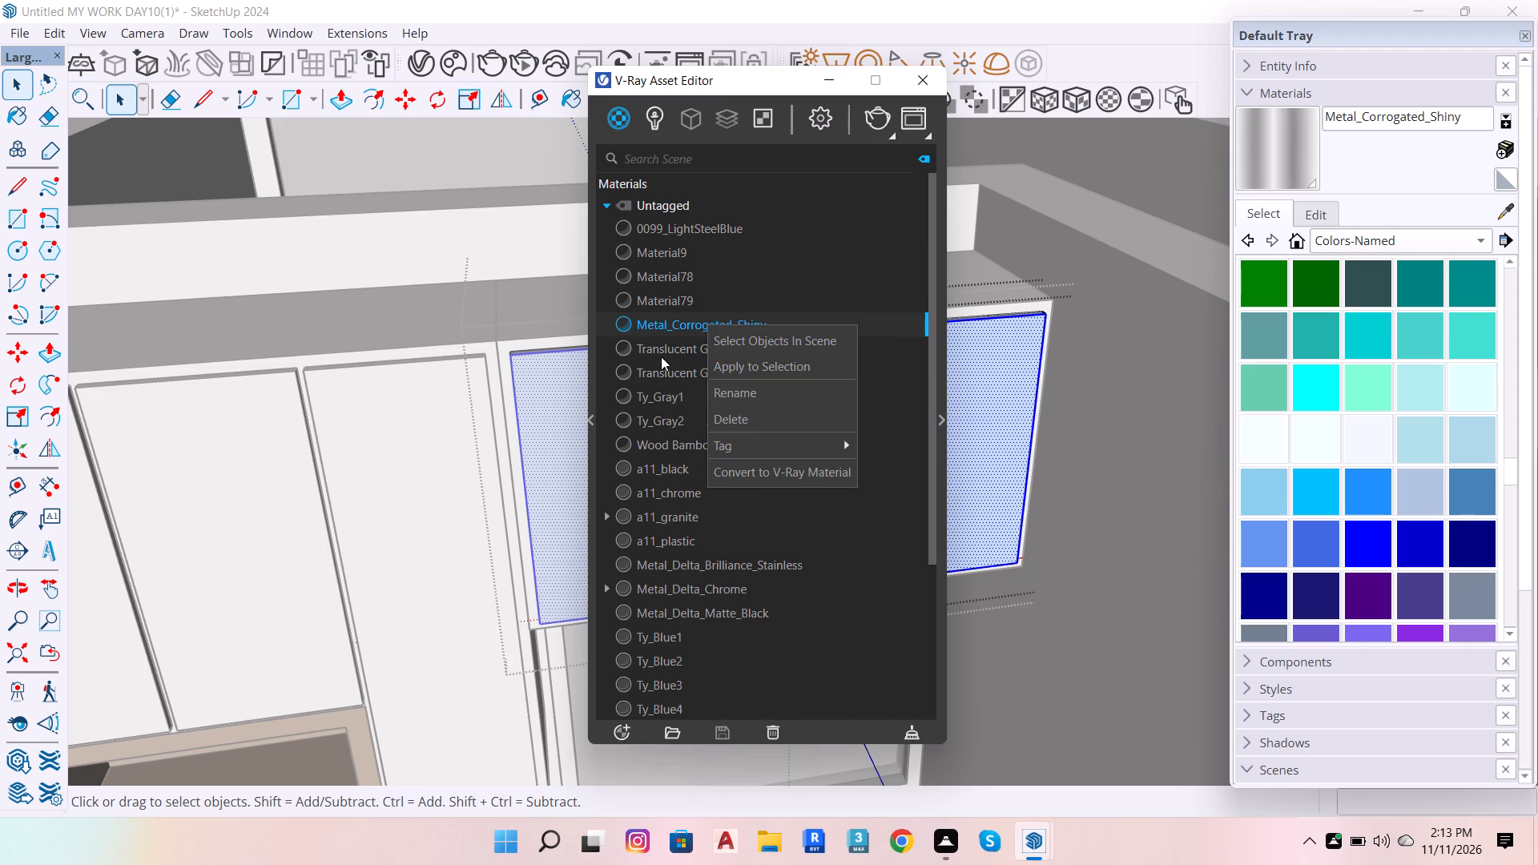
{"action": "left_click", "coordinate": [662, 351]}
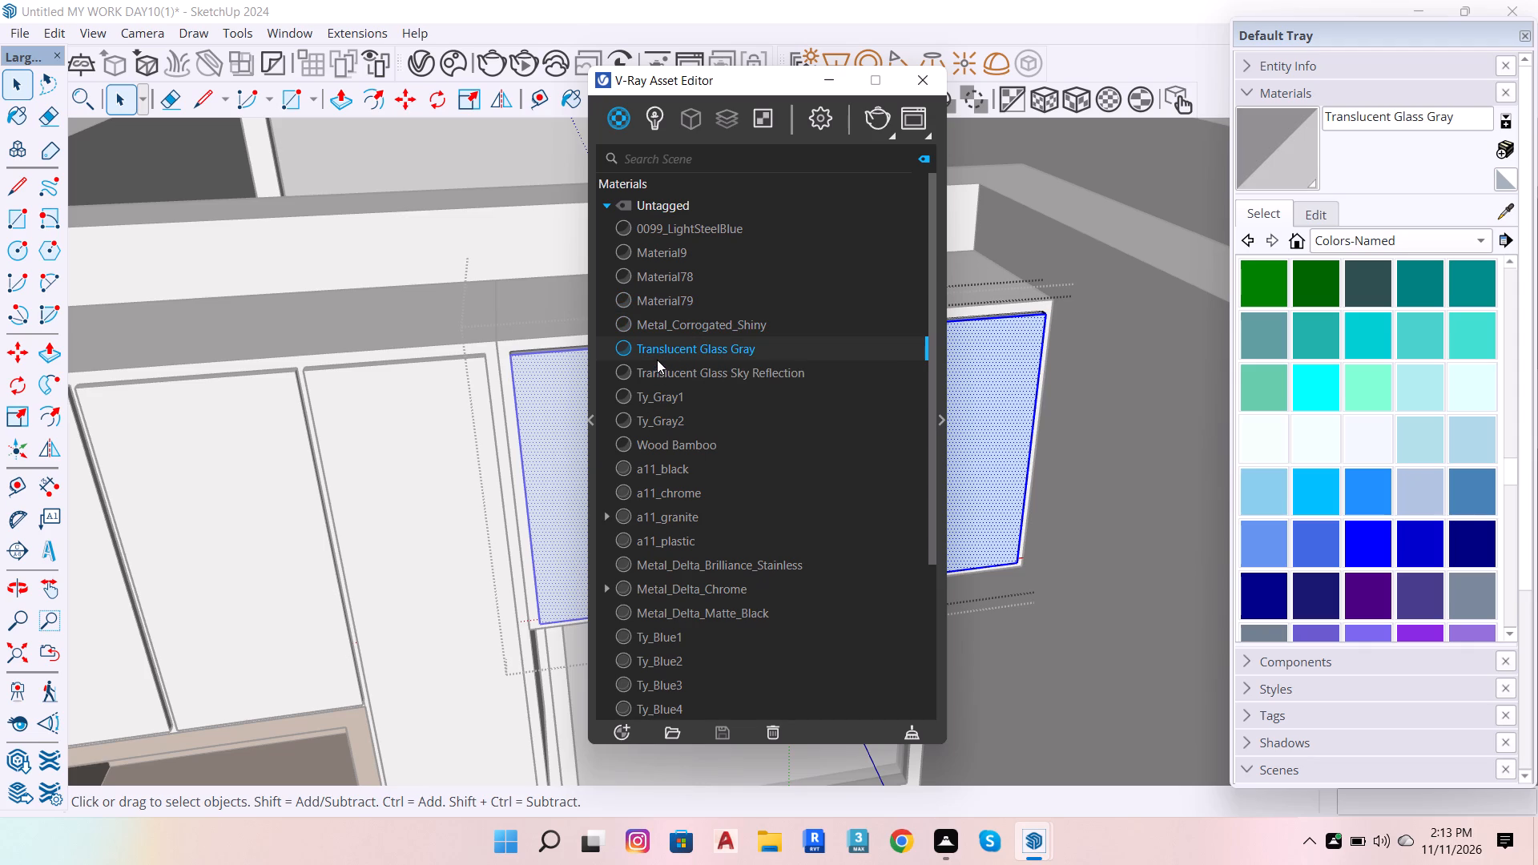
{"action": "right_click", "coordinate": [664, 355]}
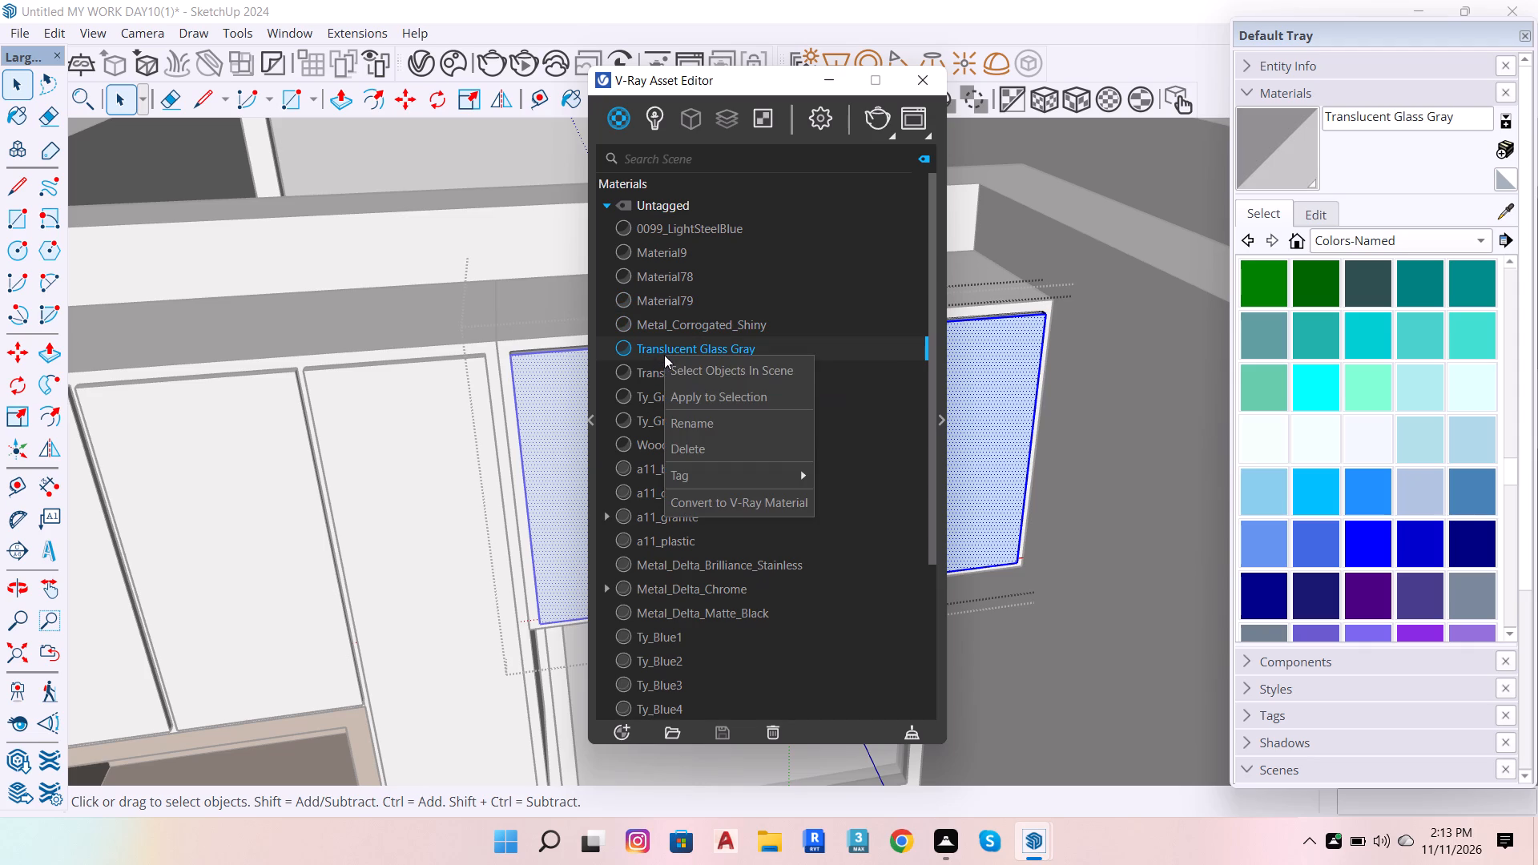
{"action": "left_click", "coordinate": [707, 445]}
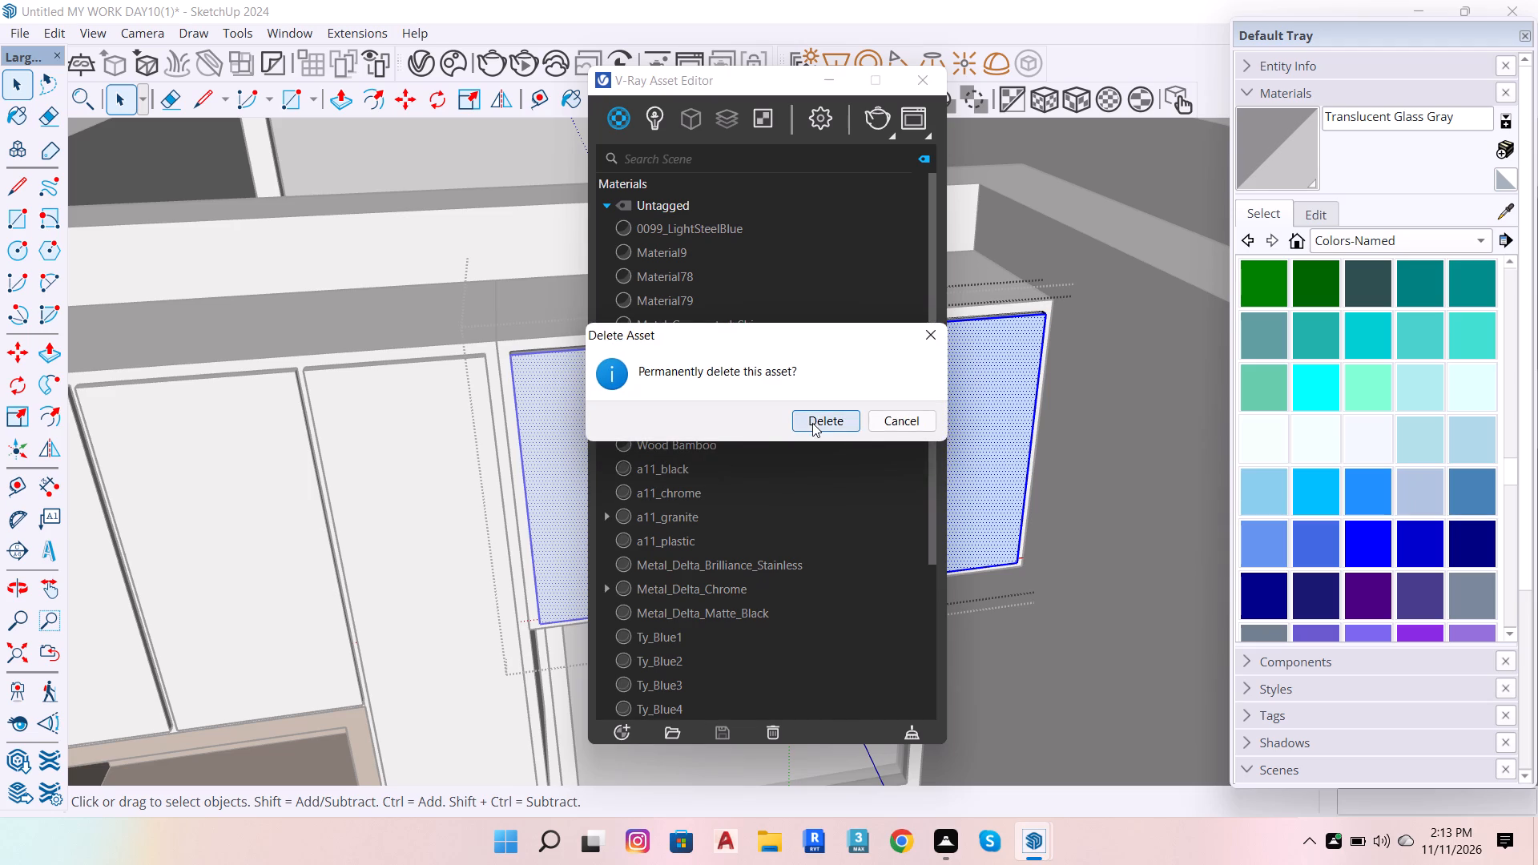
{"action": "left_click", "coordinate": [812, 423]}
{"action": "left_click", "coordinate": [689, 351]}
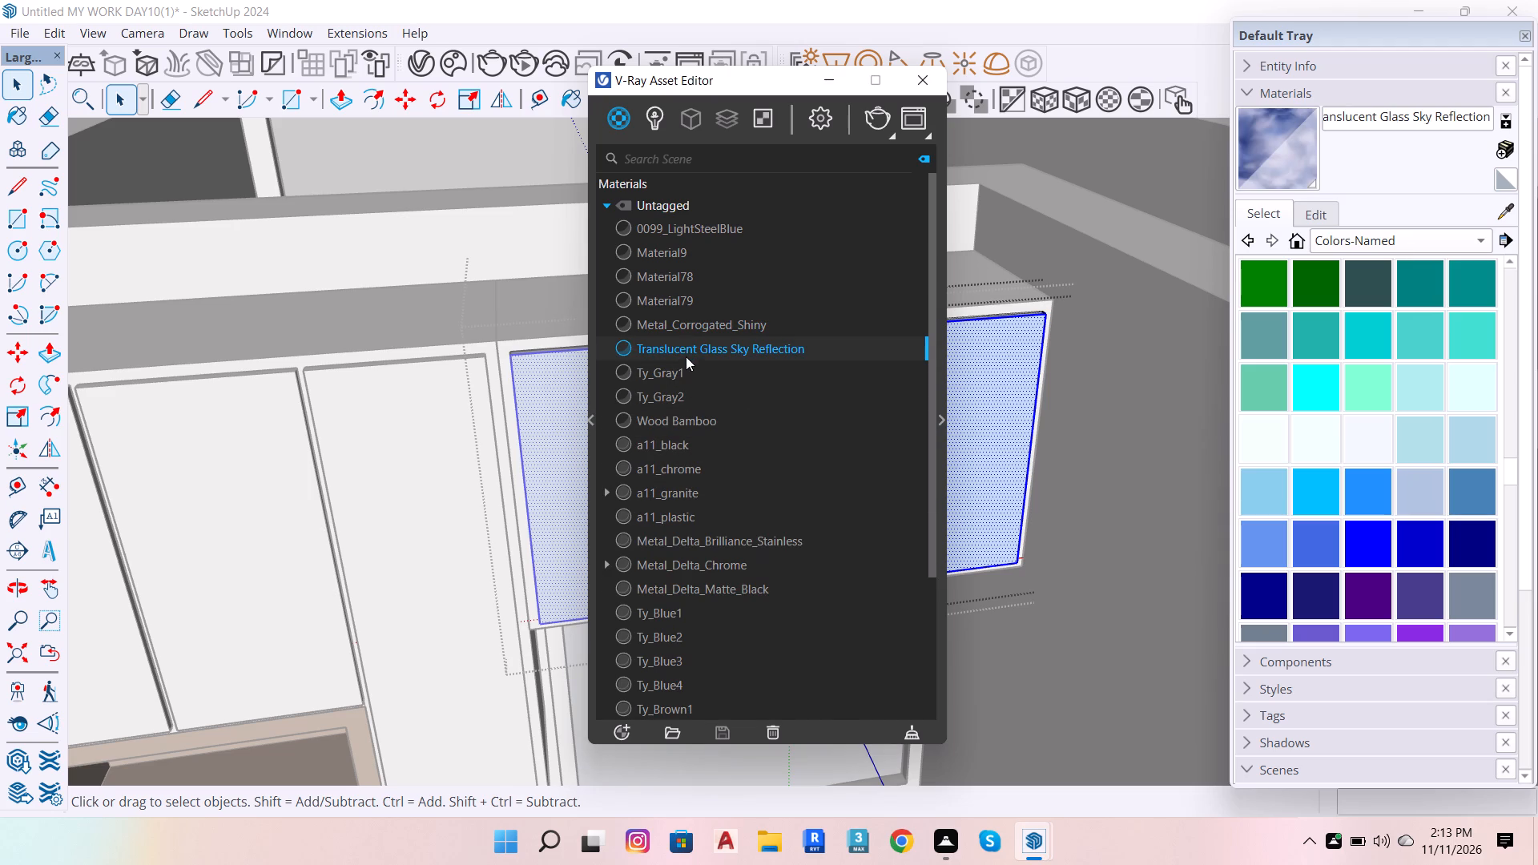
{"action": "right_click", "coordinate": [720, 350]}
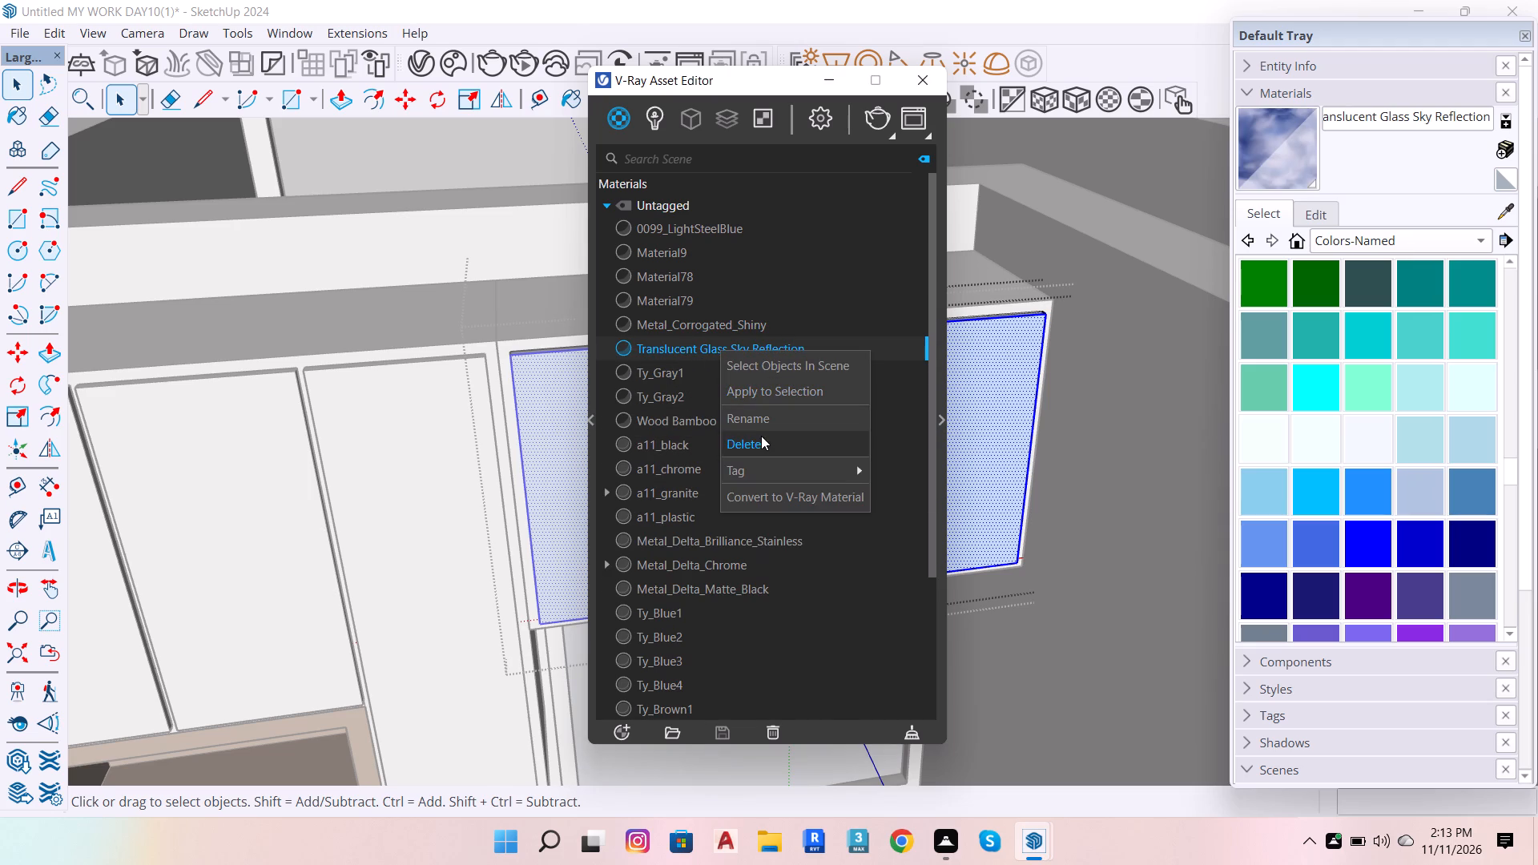
{"action": "left_click", "coordinate": [761, 439]}
{"action": "left_click", "coordinate": [846, 416]}
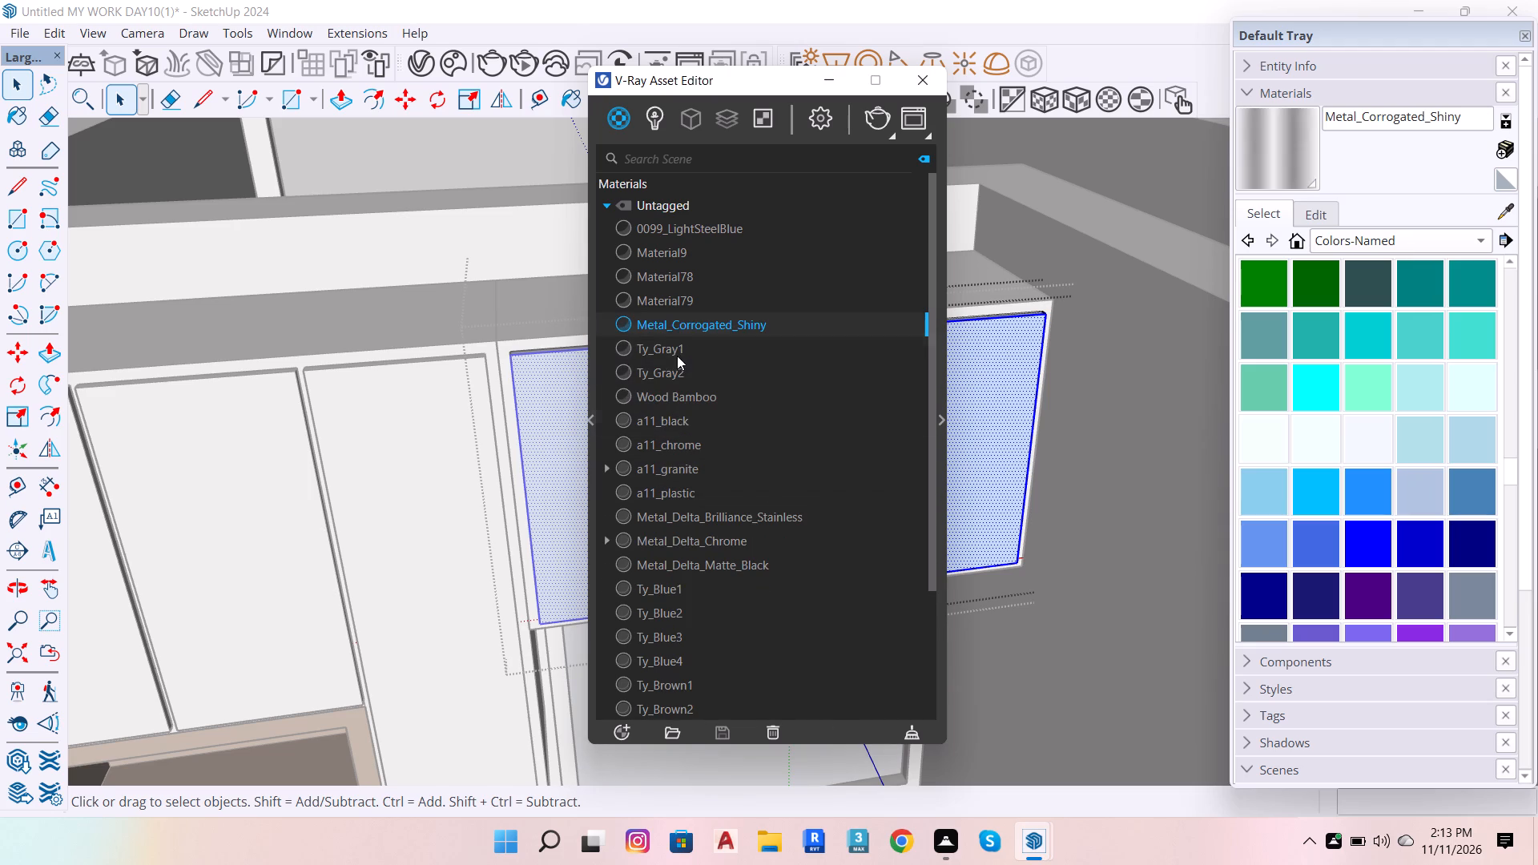
Permanently delete the Ty_Gray1 and Ty_Gray2 materials.
{"action": "left_click", "coordinate": [684, 352]}
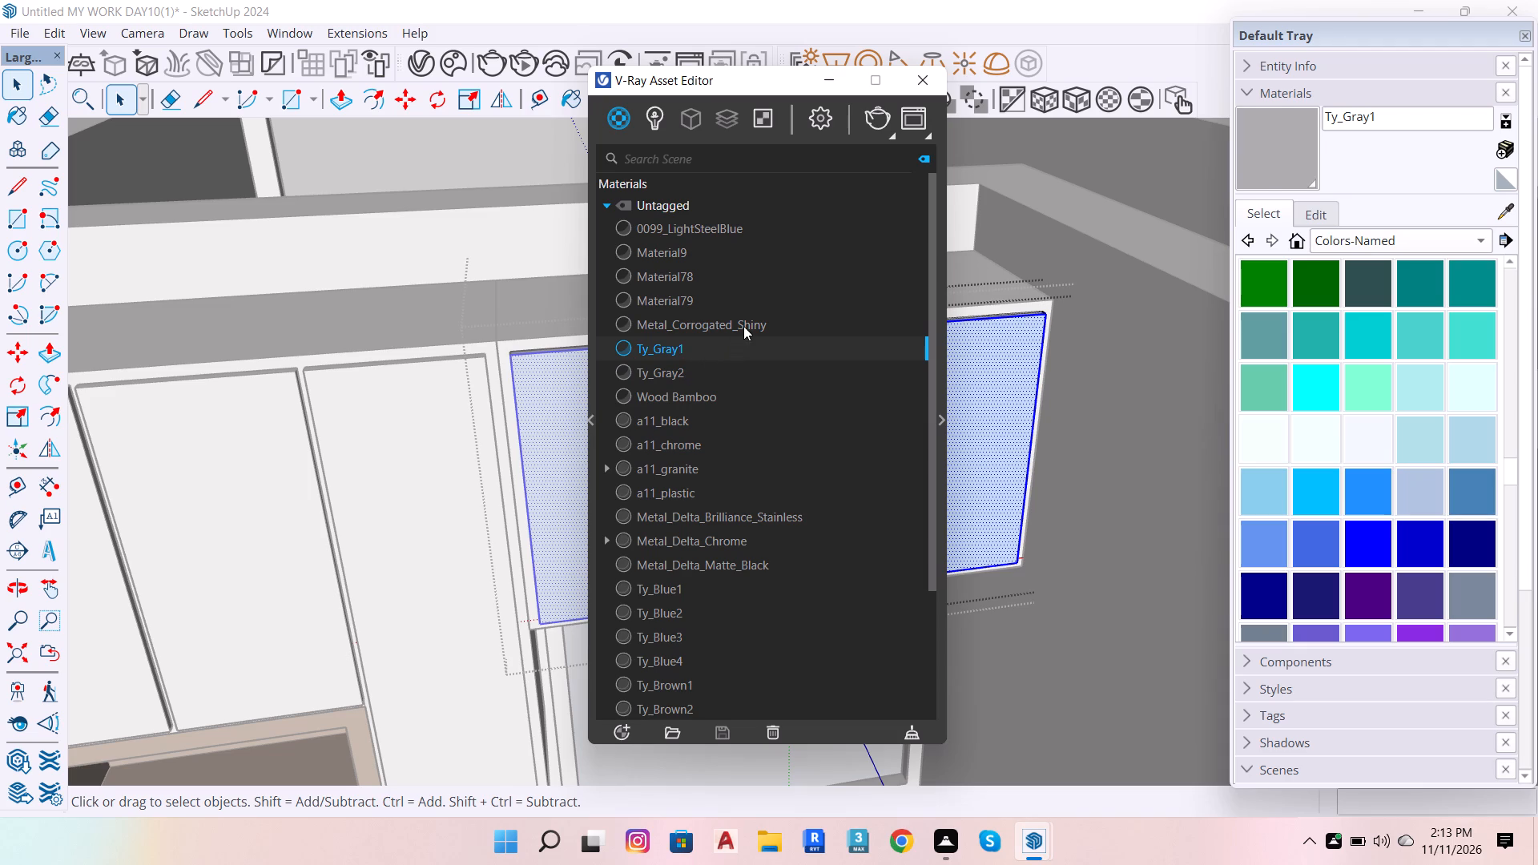
{"action": "left_click", "coordinate": [747, 320]}
{"action": "left_click", "coordinate": [695, 341]}
{"action": "right_click", "coordinate": [695, 341]}
{"action": "left_click", "coordinate": [751, 438]}
{"action": "left_click", "coordinate": [807, 417]}
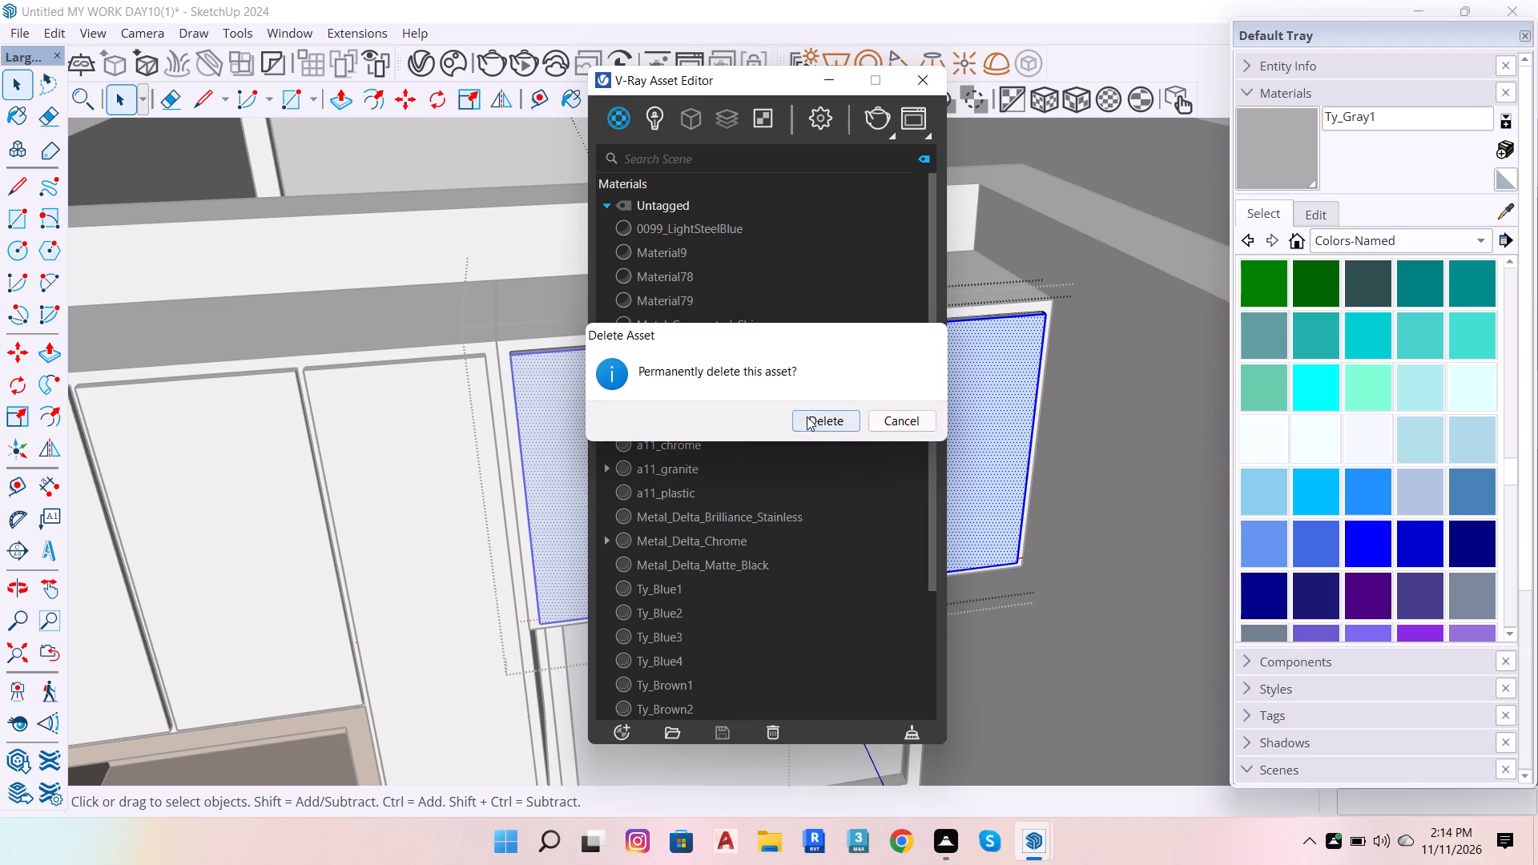
{"action": "left_click", "coordinate": [672, 351]}
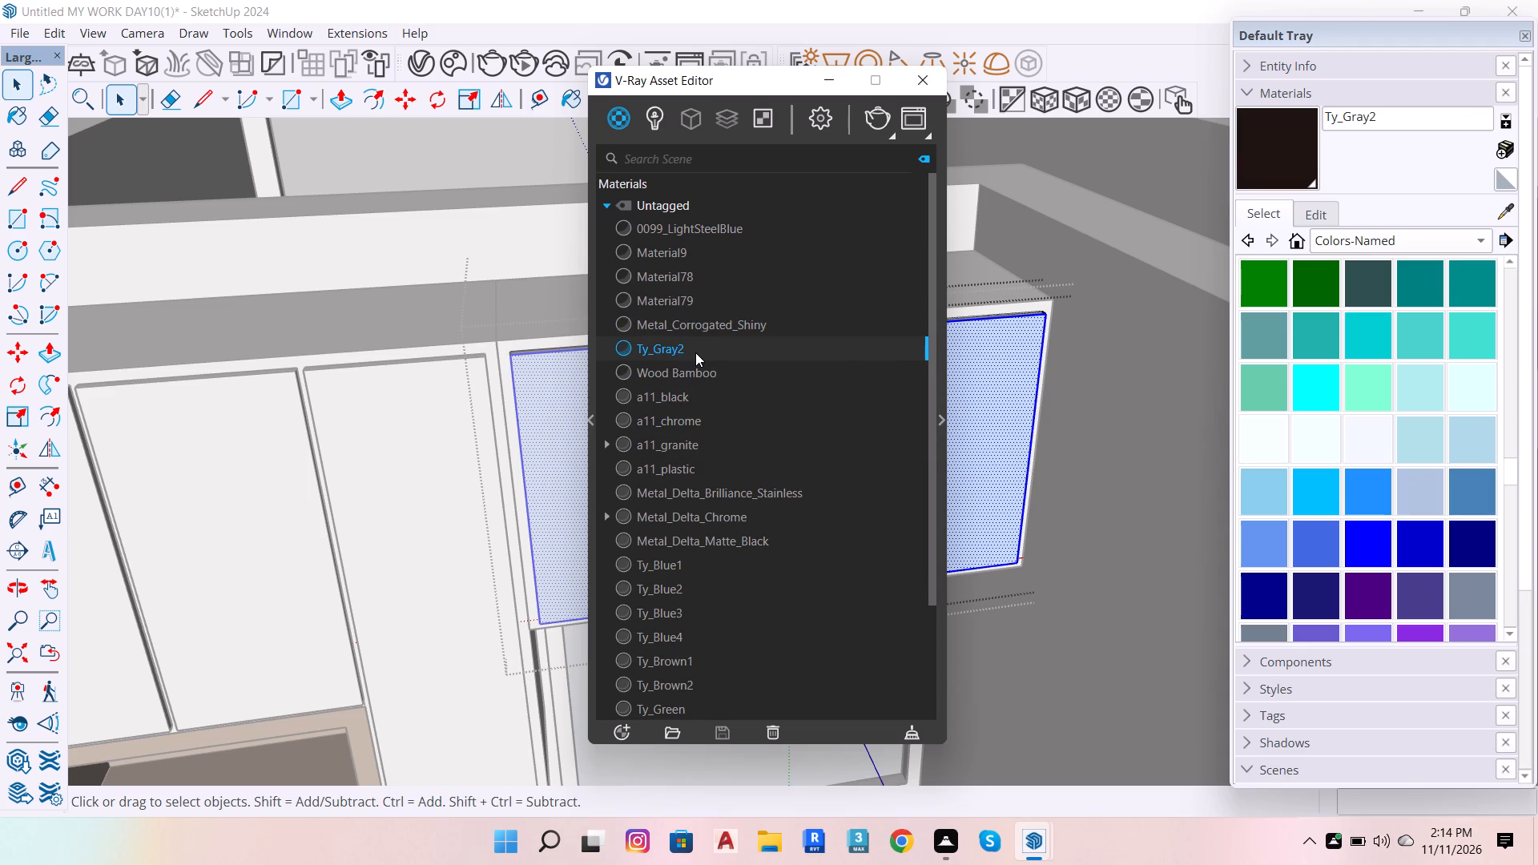
{"action": "right_click", "coordinate": [695, 352]}
{"action": "left_click", "coordinate": [745, 452]}
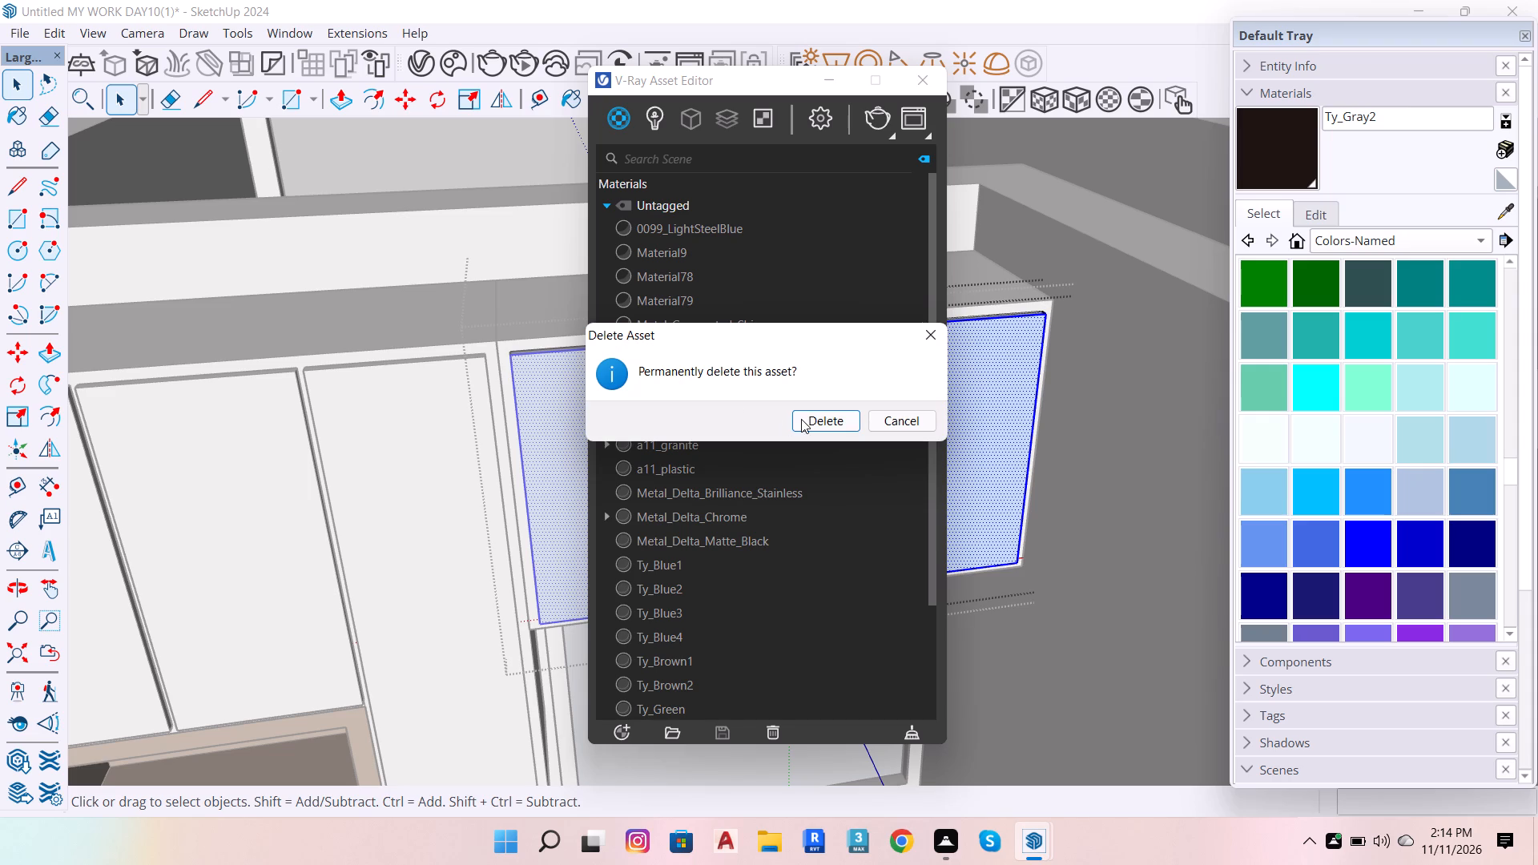
{"action": "left_click", "coordinate": [801, 419]}
Examine the remaining materials one by one, from Wood Bamboo and the a11 and Metal_Delta materials through Ty_Blue4.
{"action": "left_click", "coordinate": [713, 344]}
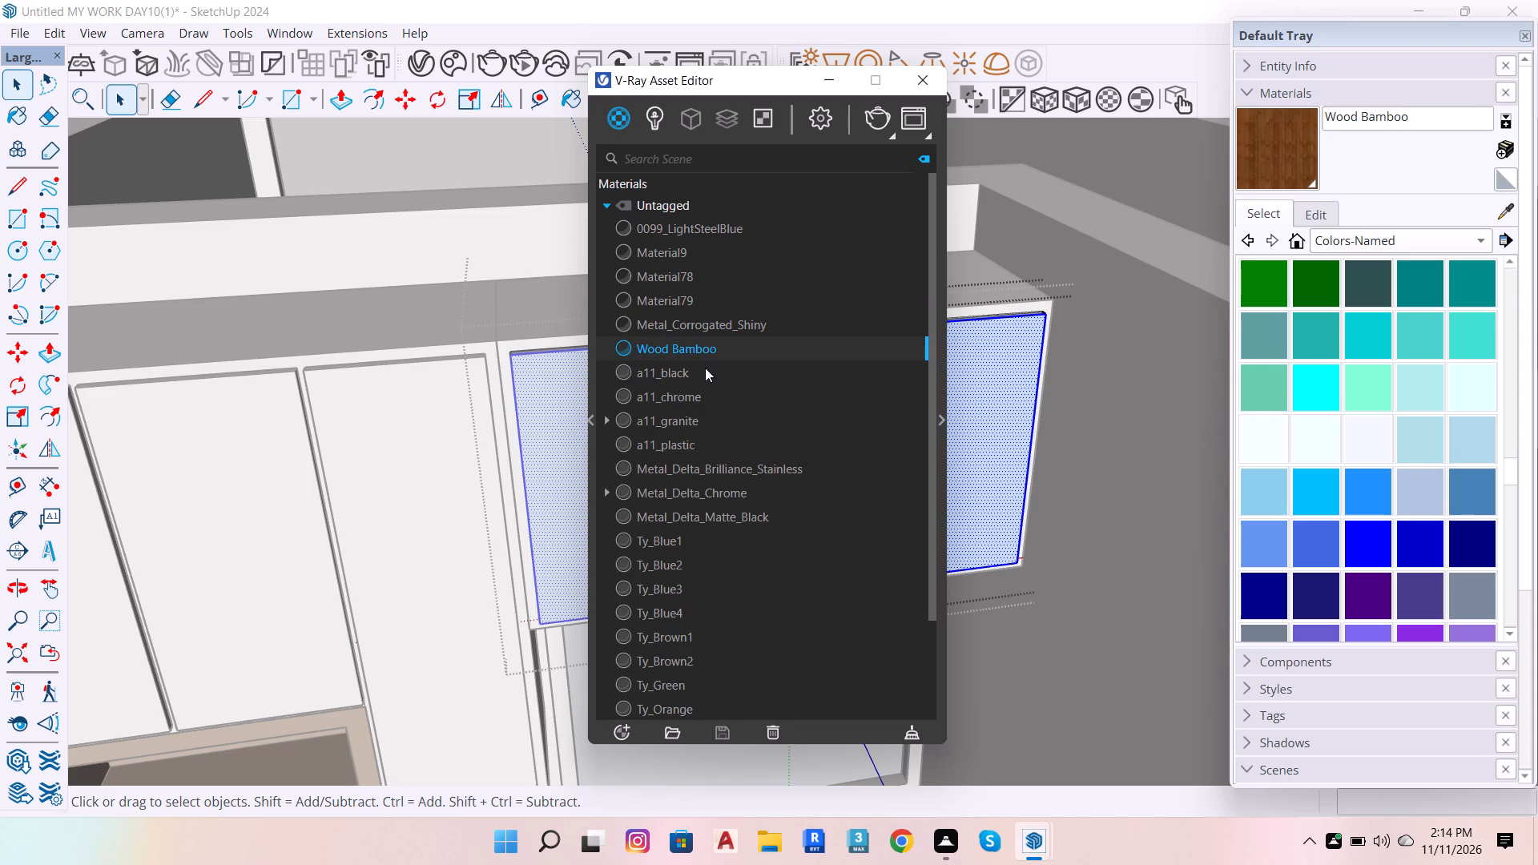
{"action": "left_click", "coordinate": [710, 367]}
{"action": "left_click", "coordinate": [713, 392]}
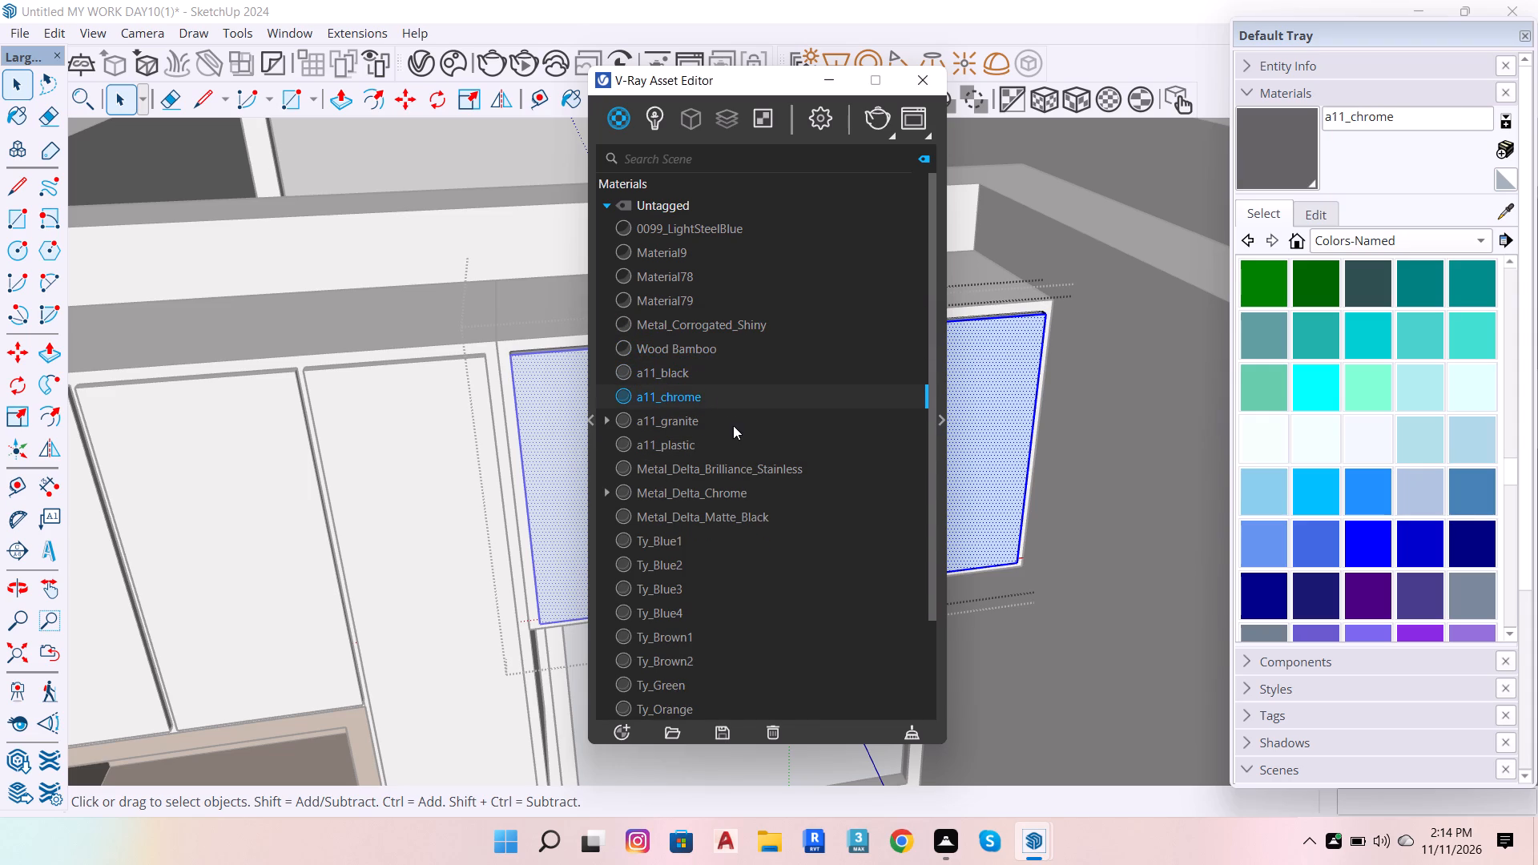
{"action": "left_click", "coordinate": [733, 424]}
{"action": "left_click", "coordinate": [733, 447]}
{"action": "left_click", "coordinate": [727, 480]}
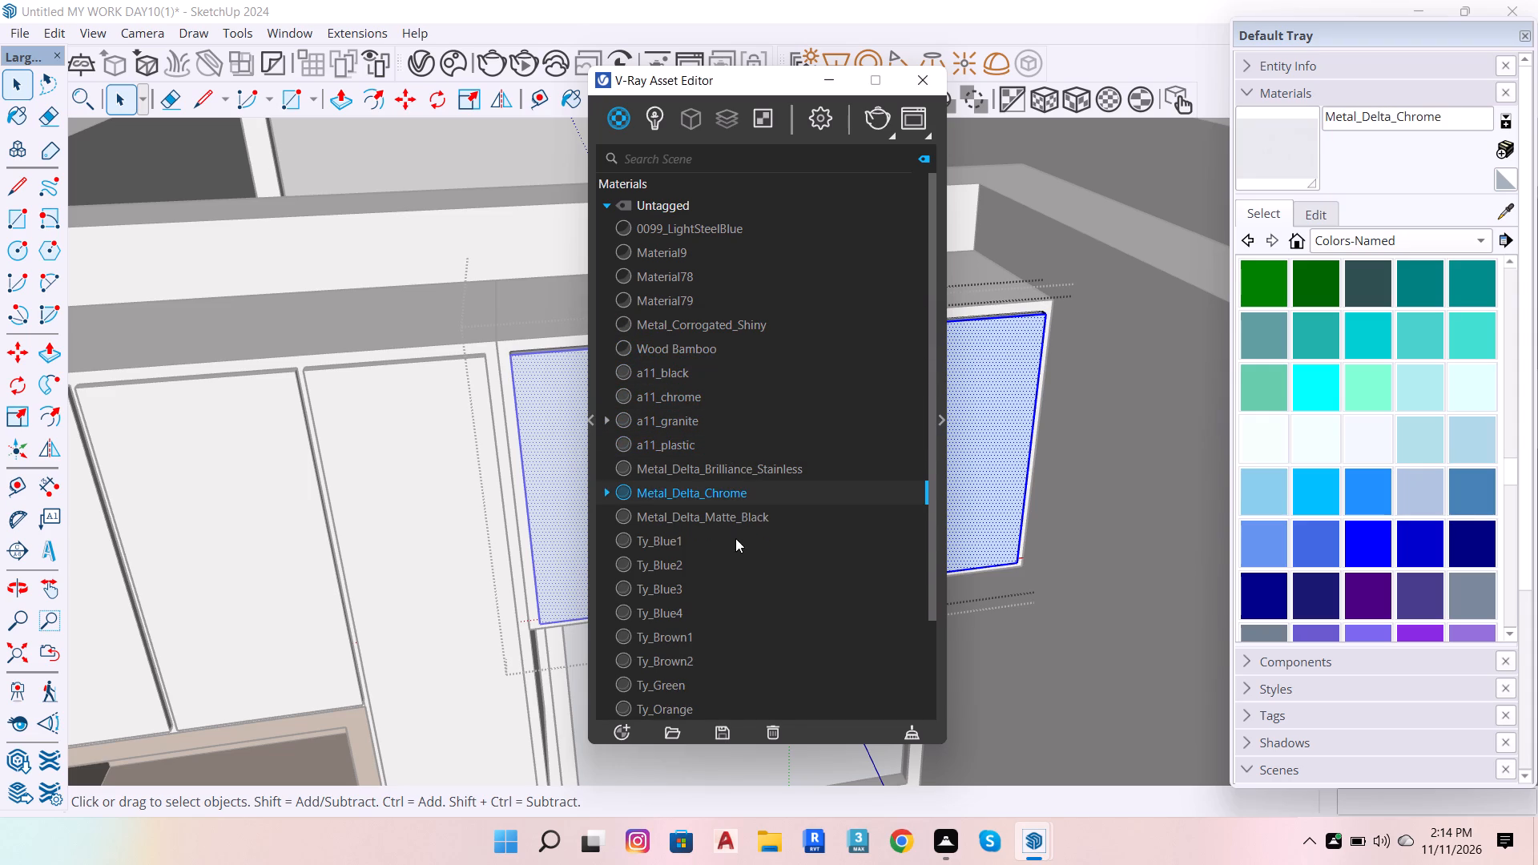
{"action": "scroll", "coordinate": [767, 428], "scroll_direction": "down", "scroll_amount": 4}
{"action": "left_click", "coordinate": [723, 400]}
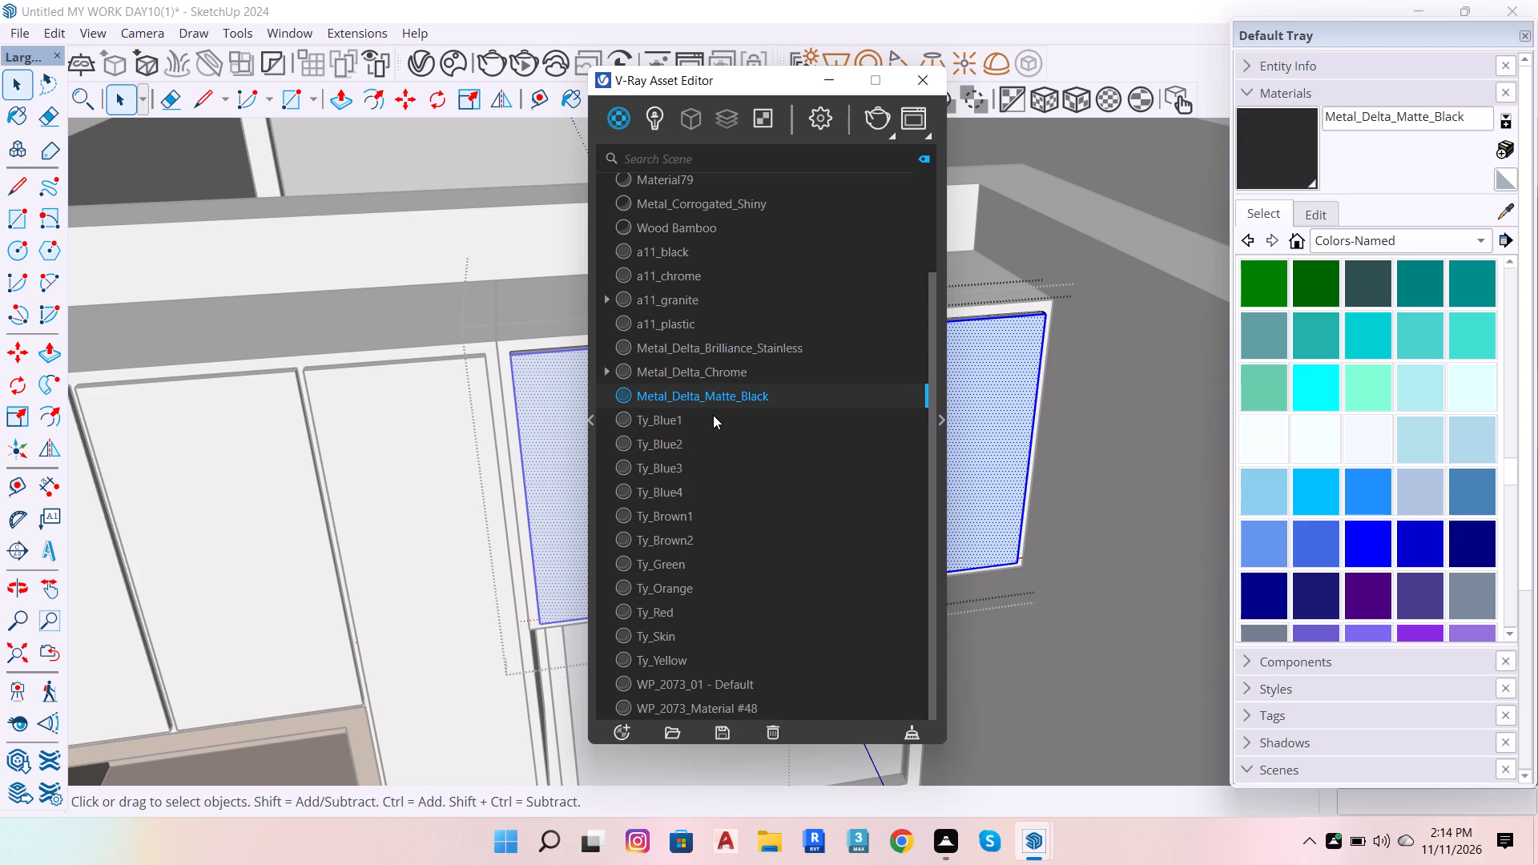
{"action": "left_click", "coordinate": [713, 415]}
{"action": "left_click", "coordinate": [697, 453]}
{"action": "left_click", "coordinate": [696, 467]}
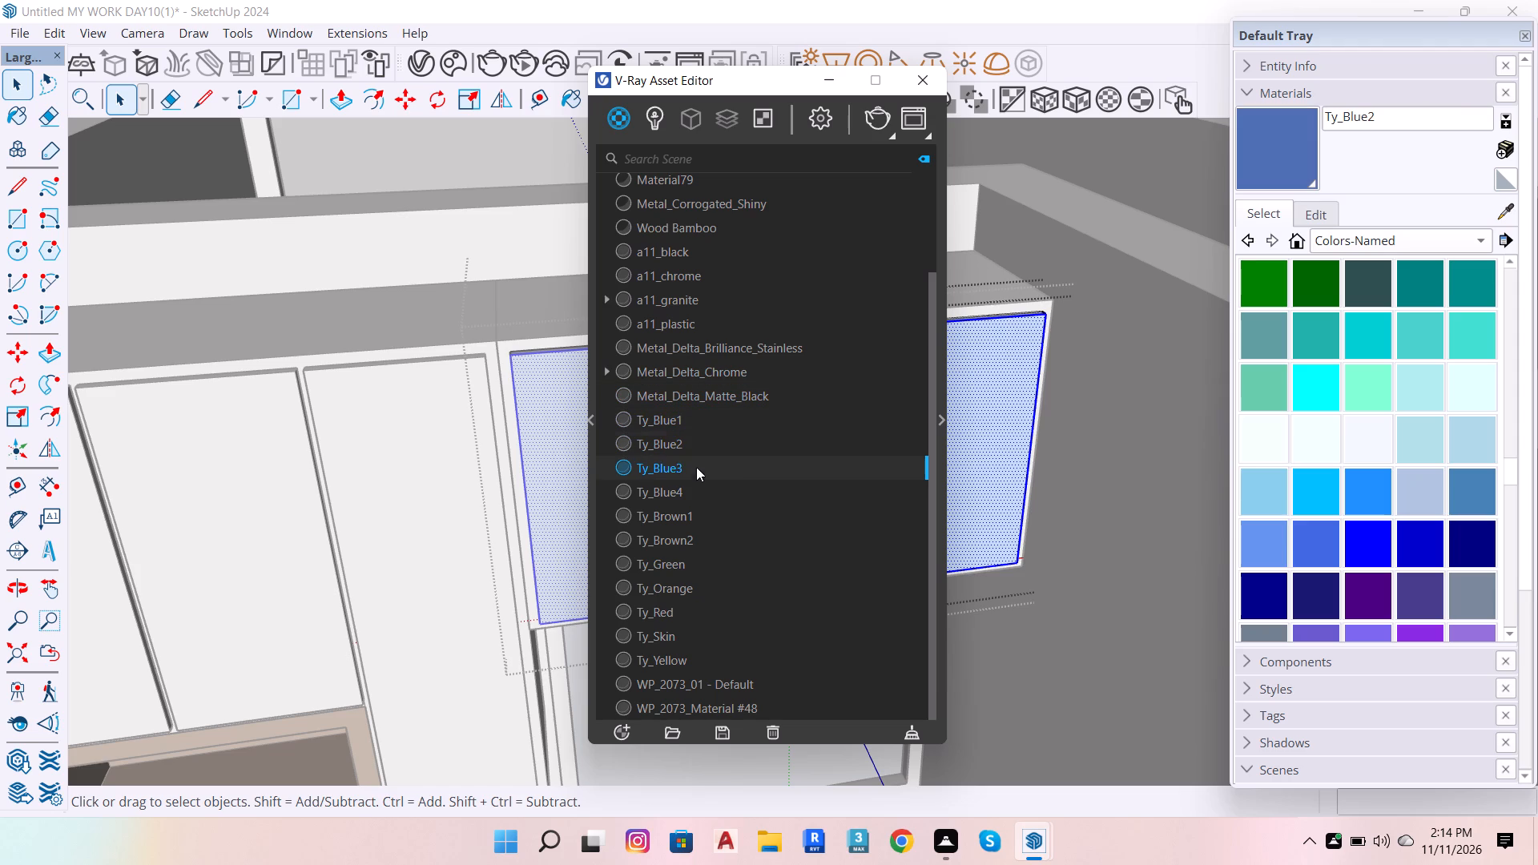
{"action": "left_click", "coordinate": [698, 497]}
Select the materials from Ty_Blue1 through WP_2073_01 - Default and permanently delete them together.
{"action": "scroll", "coordinate": [715, 471], "scroll_direction": "down", "scroll_amount": 13}
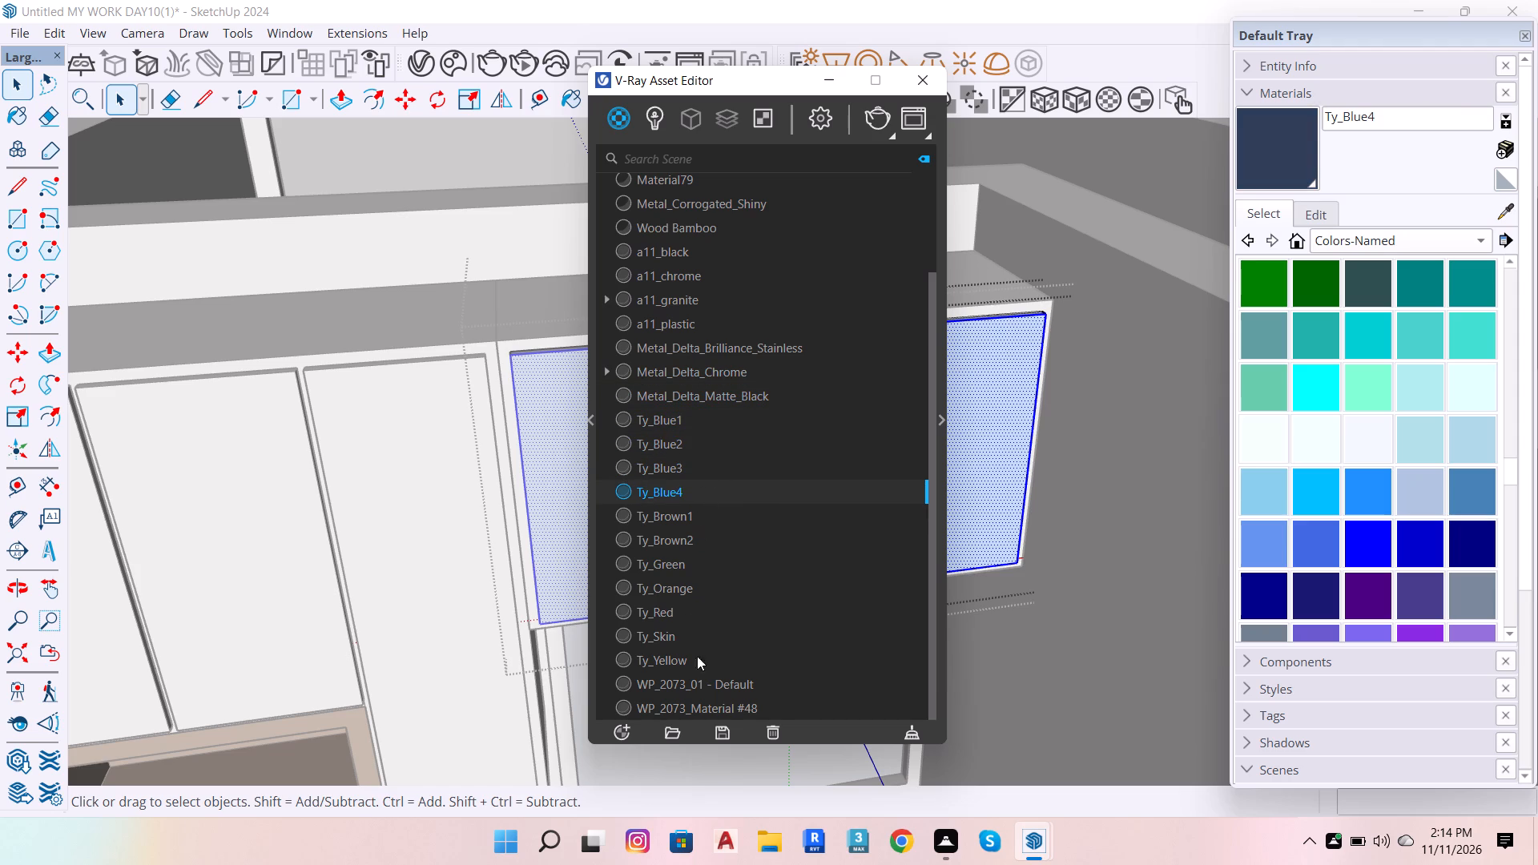
{"action": "left_click_drag", "start_coordinate": [807, 707], "coordinate": [743, 567]}
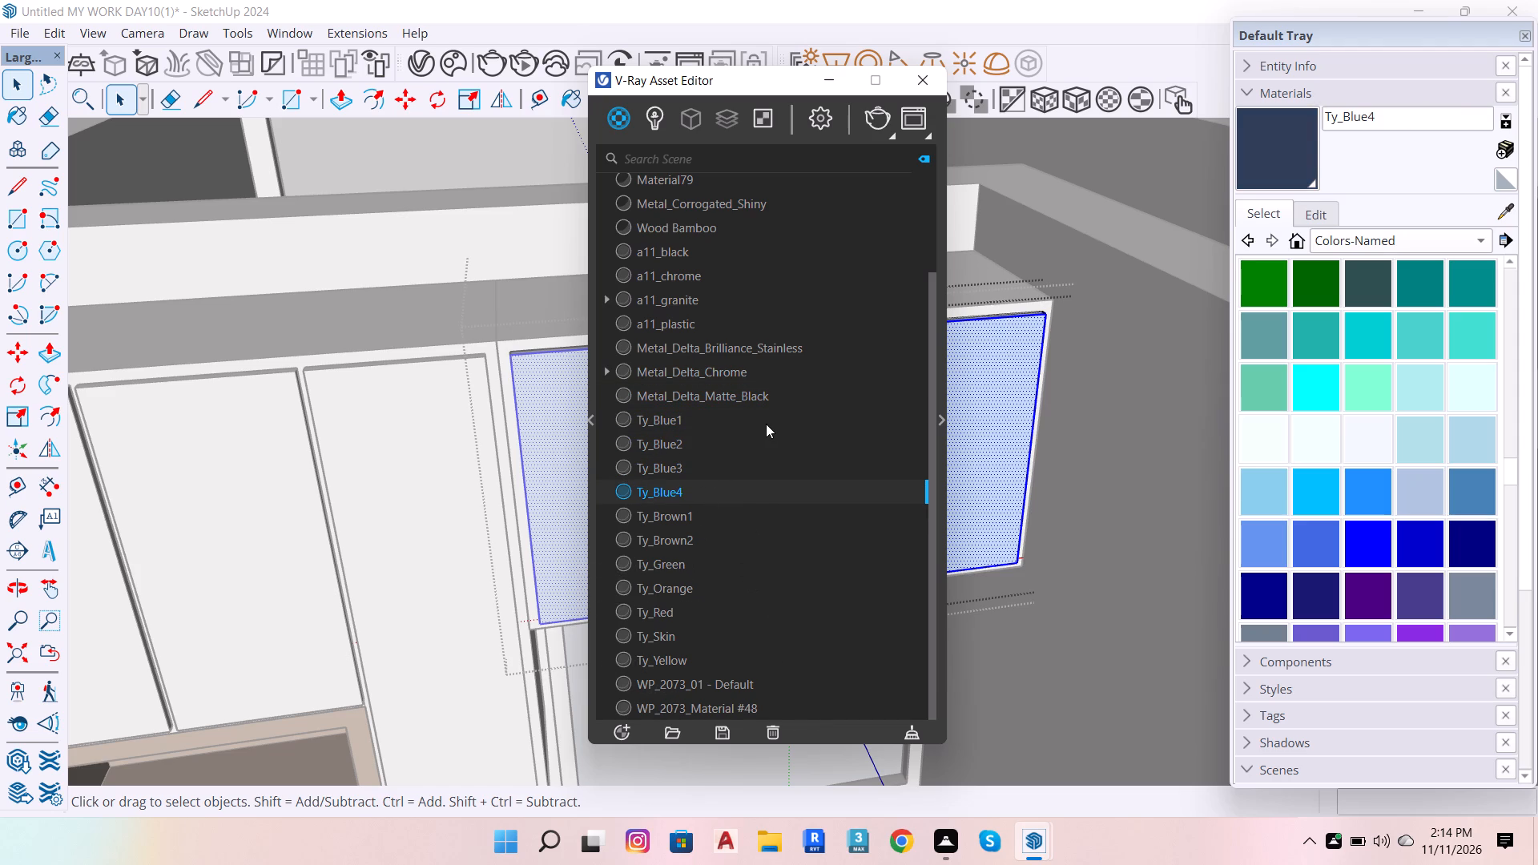
{"action": "left_click", "coordinate": [766, 424], "text": "shift"}
{"action": "left_click", "coordinate": [756, 471], "text": "shift"}
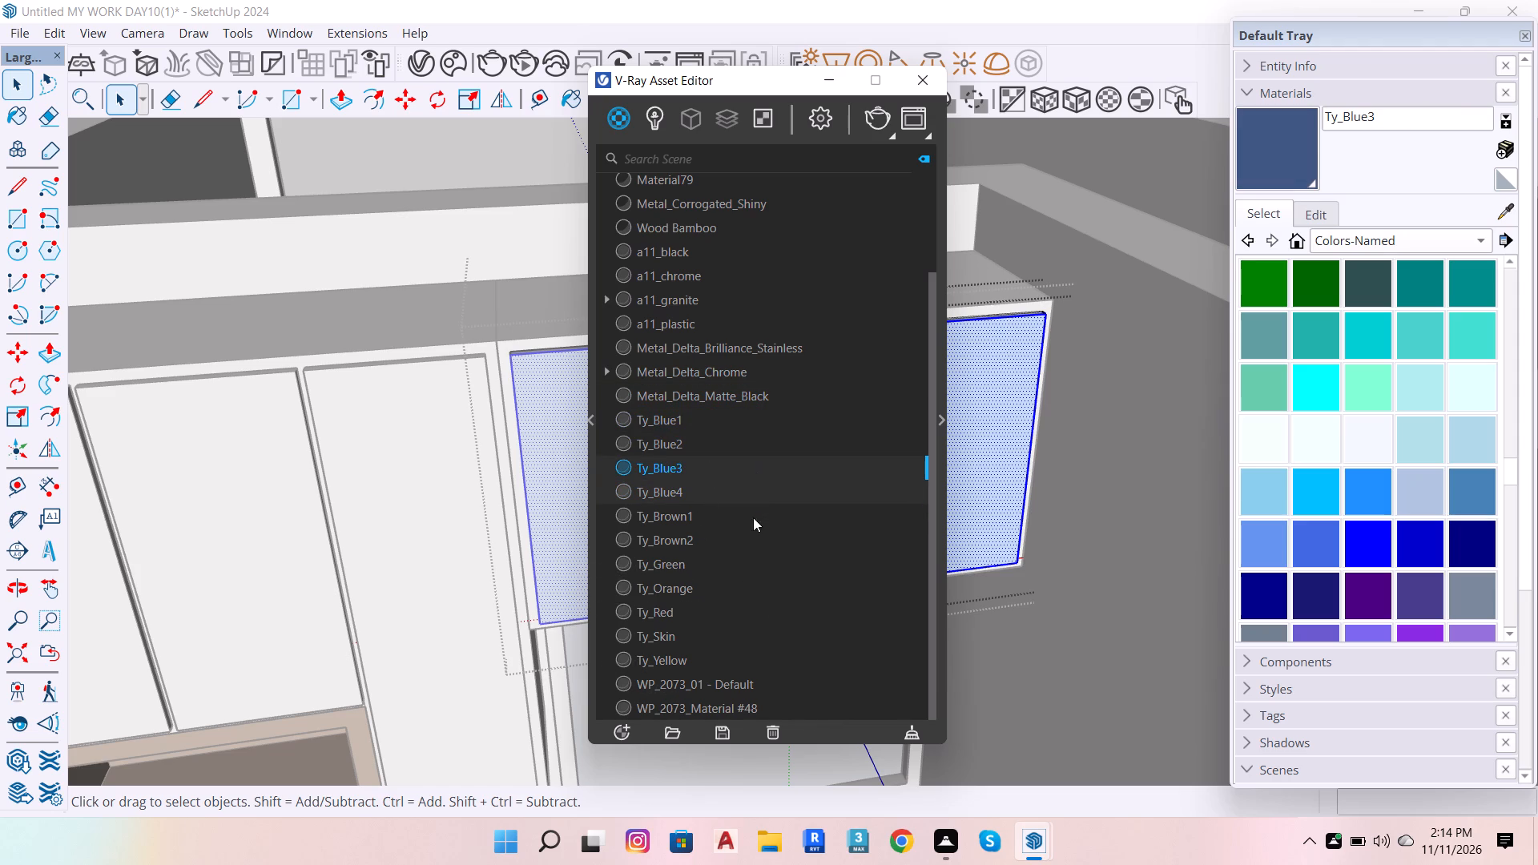
{"action": "left_click", "coordinate": [751, 416], "text": "shift"}
{"action": "left_click", "coordinate": [773, 605], "text": "shift"}
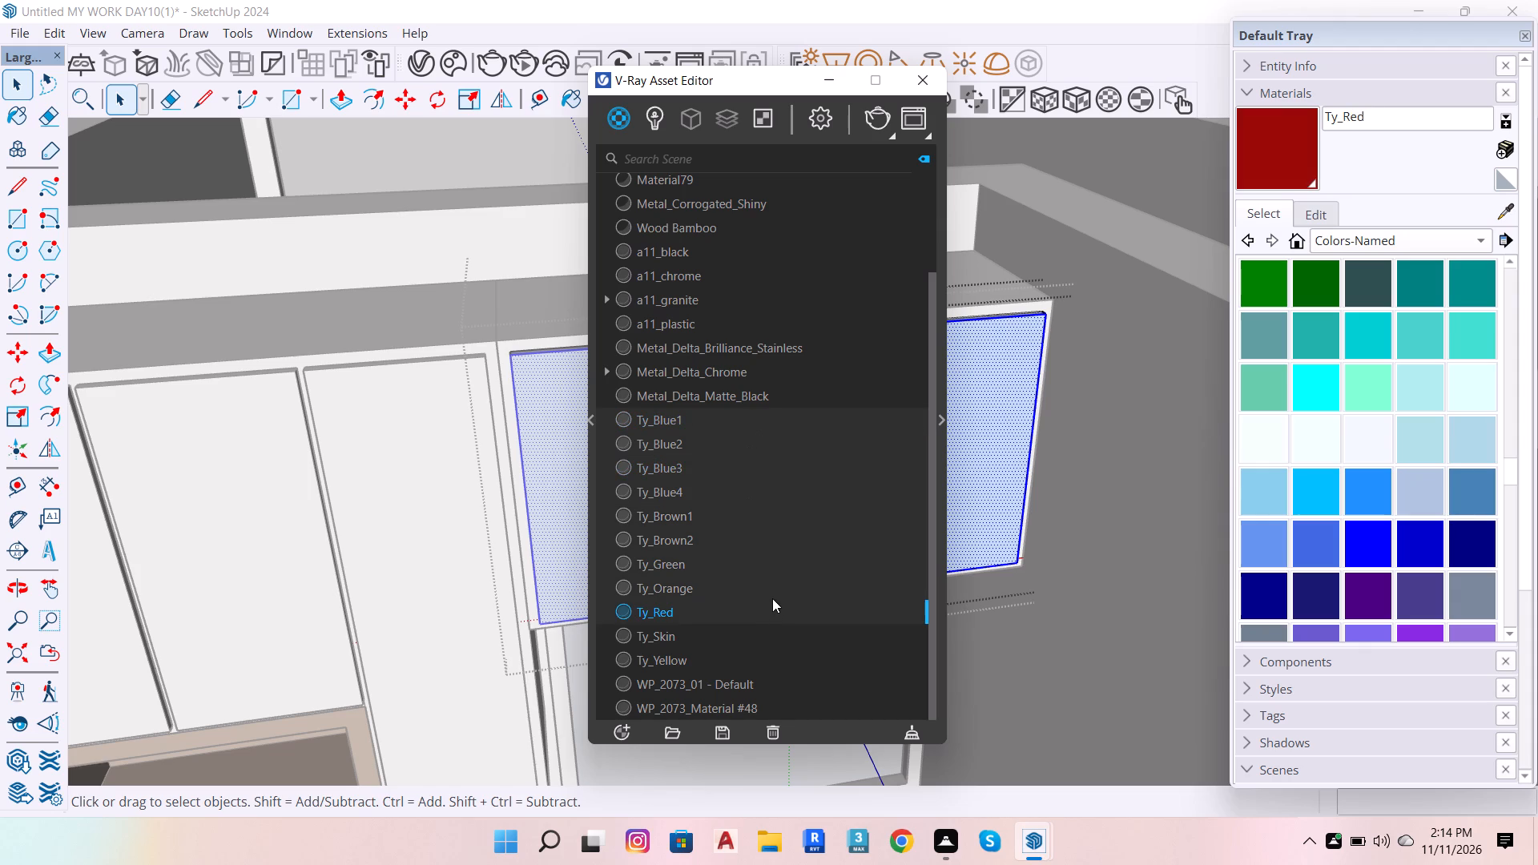
{"action": "scroll", "coordinate": [838, 389], "scroll_direction": "down", "scroll_amount": 5, "text": "shift"}
{"action": "left_click", "coordinate": [759, 630], "text": "shift"}
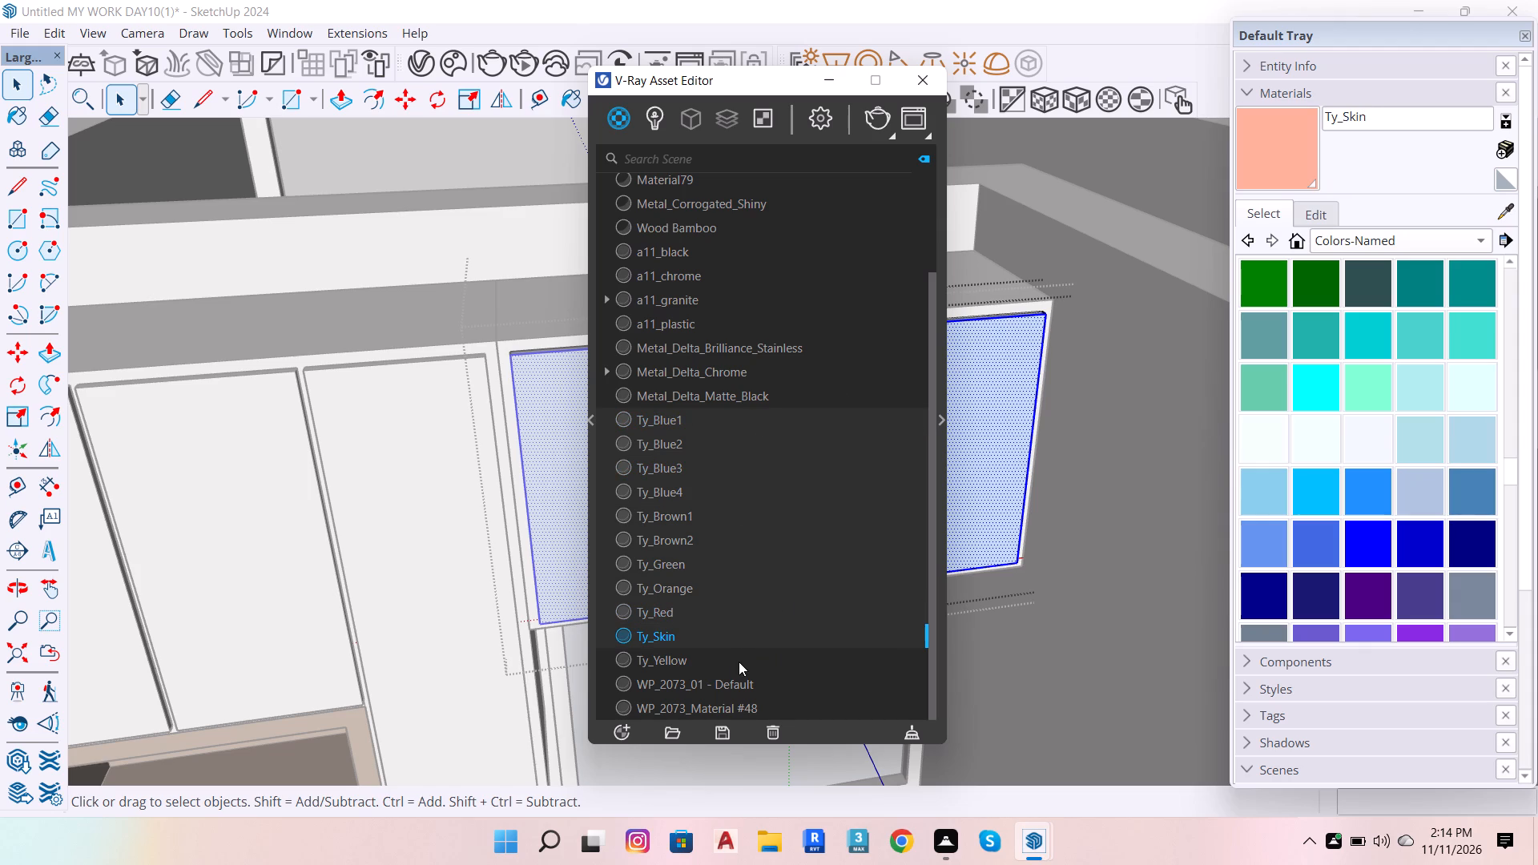
{"action": "left_click", "coordinate": [737, 665], "text": "shift"}
{"action": "left_click", "coordinate": [745, 688], "text": "shift"}
{"action": "left_click", "coordinate": [752, 708], "text": "shift"}
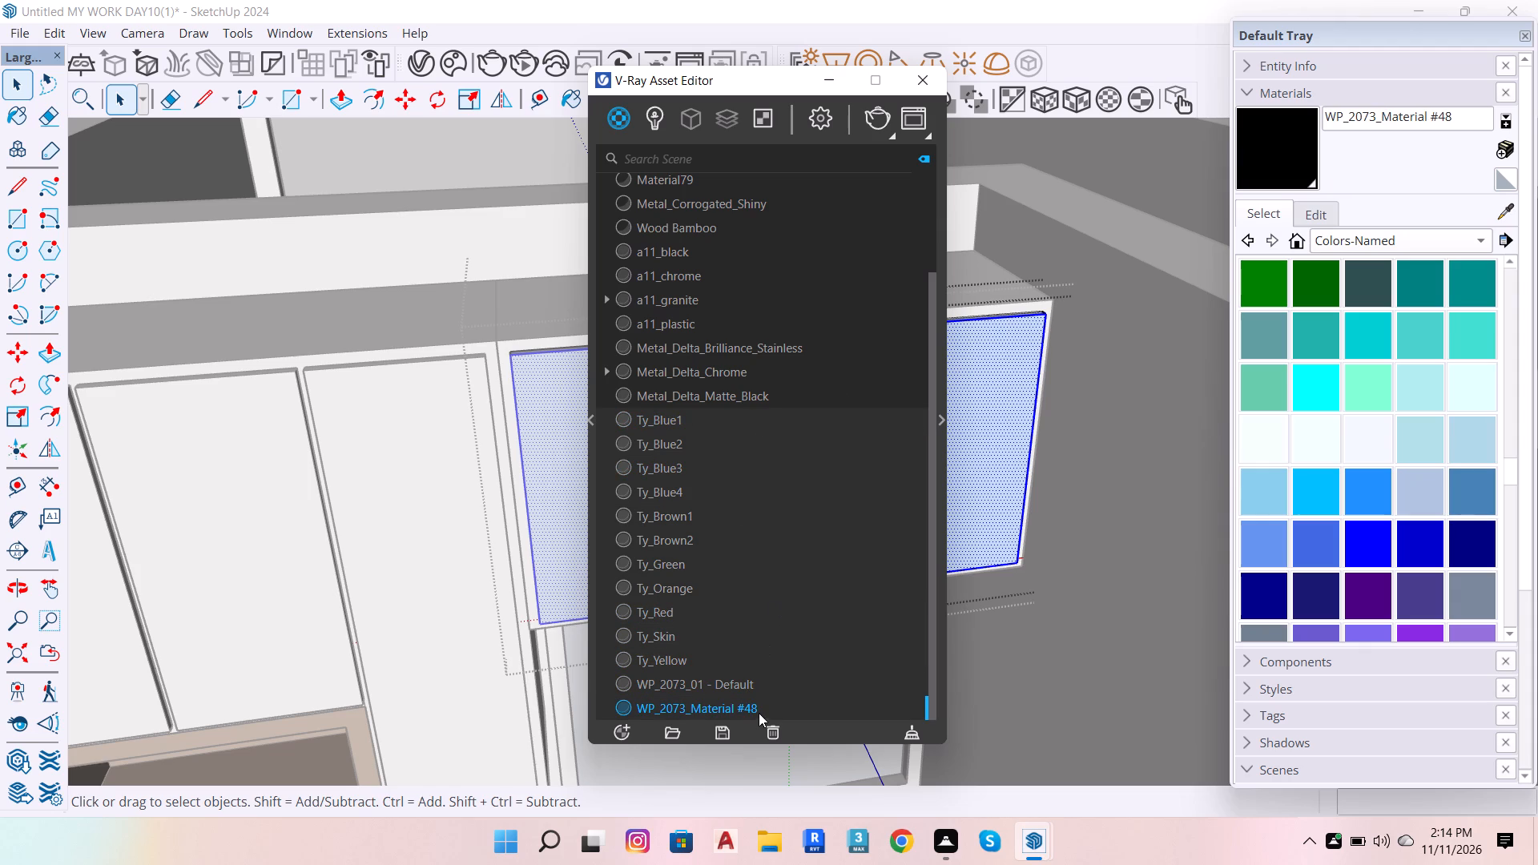
{"action": "left_click", "coordinate": [767, 708], "text": "shift"}
{"action": "left_click", "coordinate": [727, 694], "text": "shift"}
{"action": "right_click", "coordinate": [793, 619]}
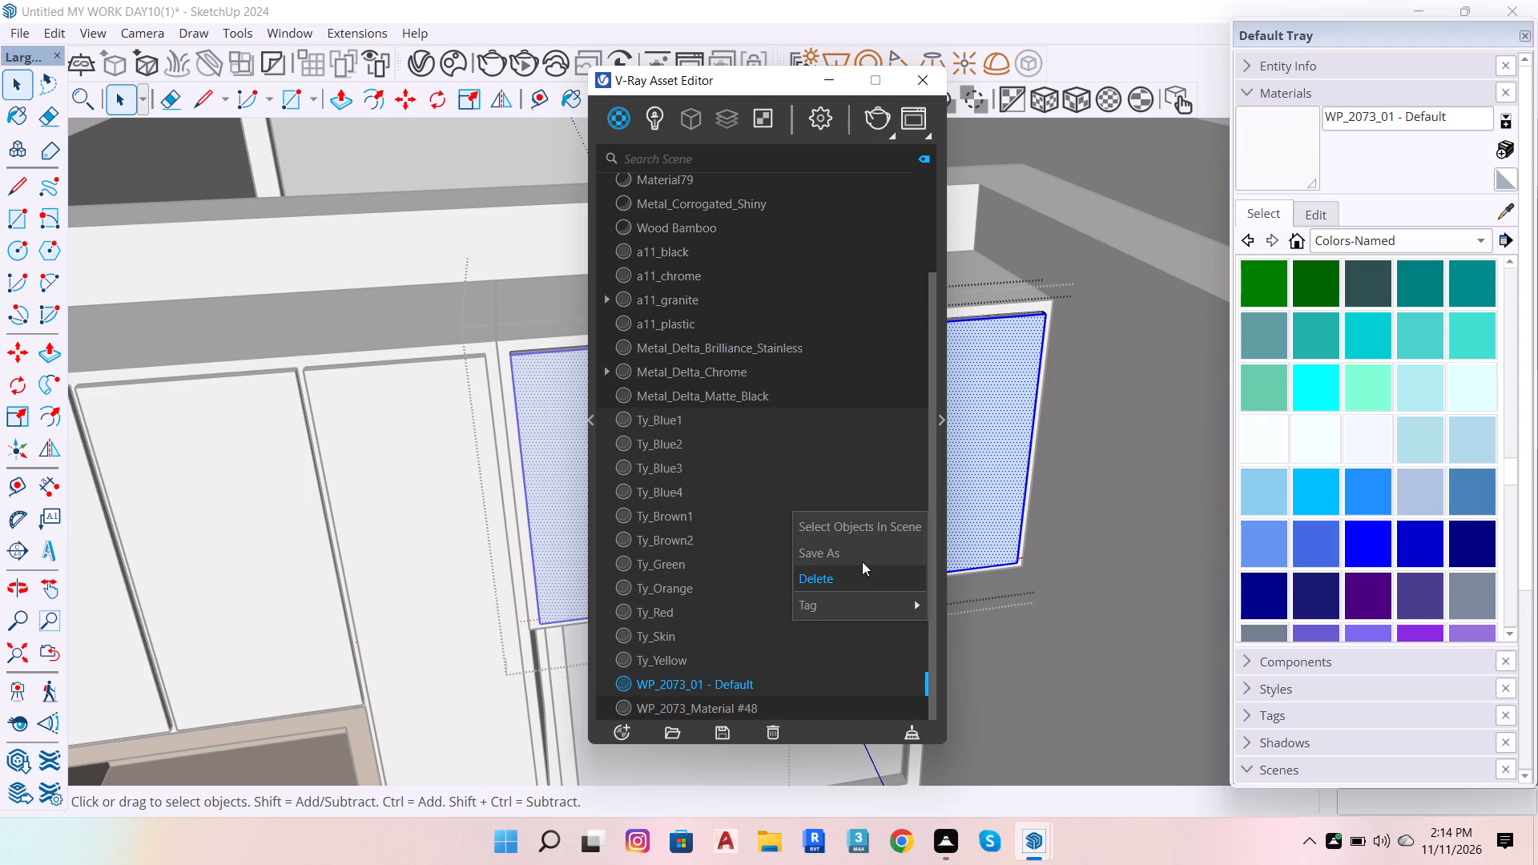
{"action": "left_click", "coordinate": [852, 585]}
{"action": "left_click", "coordinate": [833, 417]}
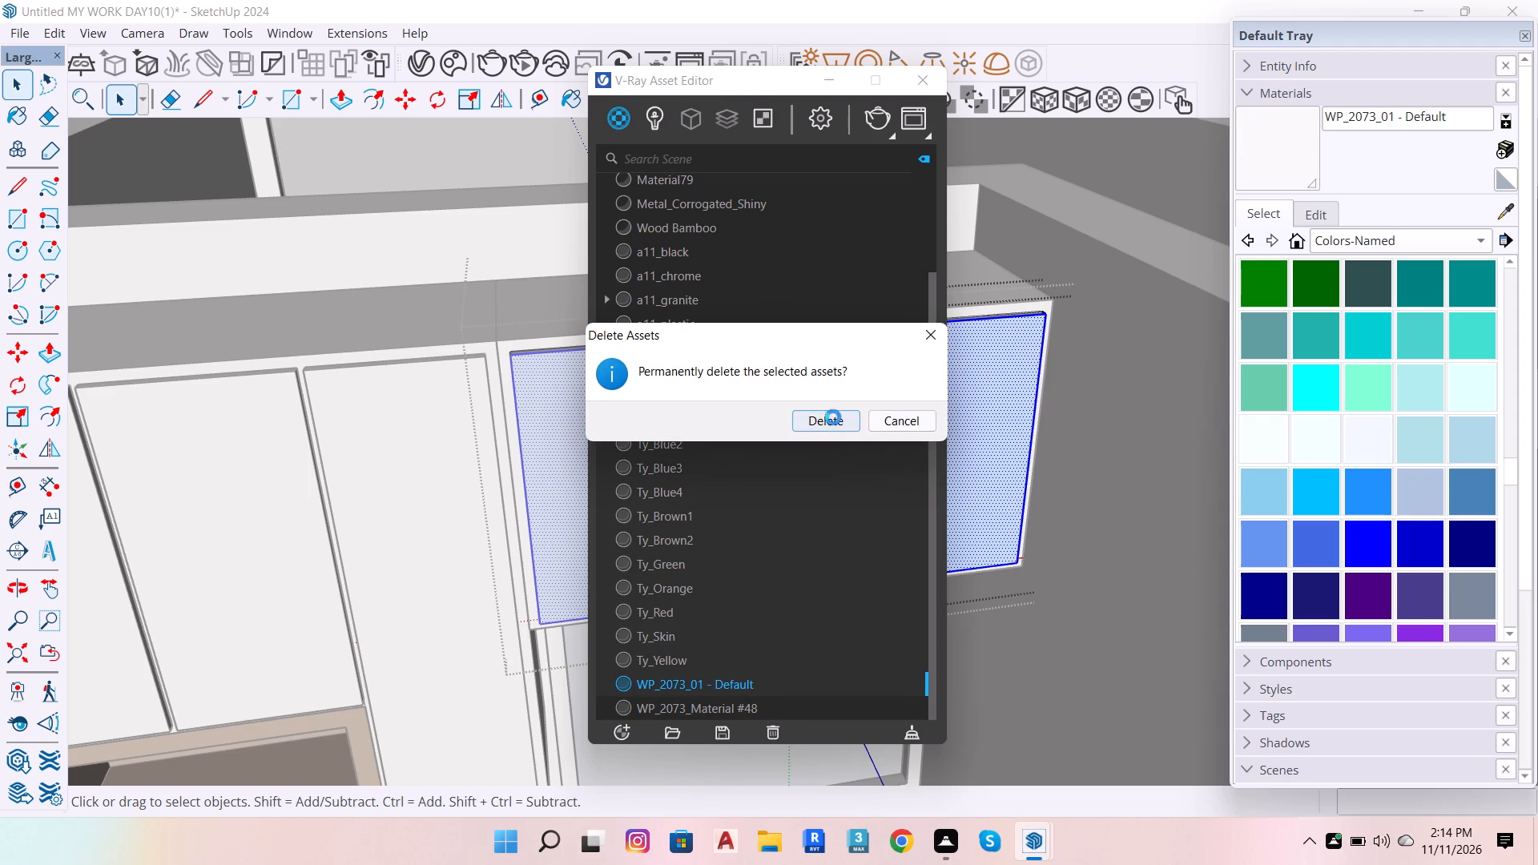
Check the a11_black material and close the V-Ray Asset Editor.
{"action": "scroll", "coordinate": [804, 510], "scroll_direction": "down", "scroll_amount": 3}
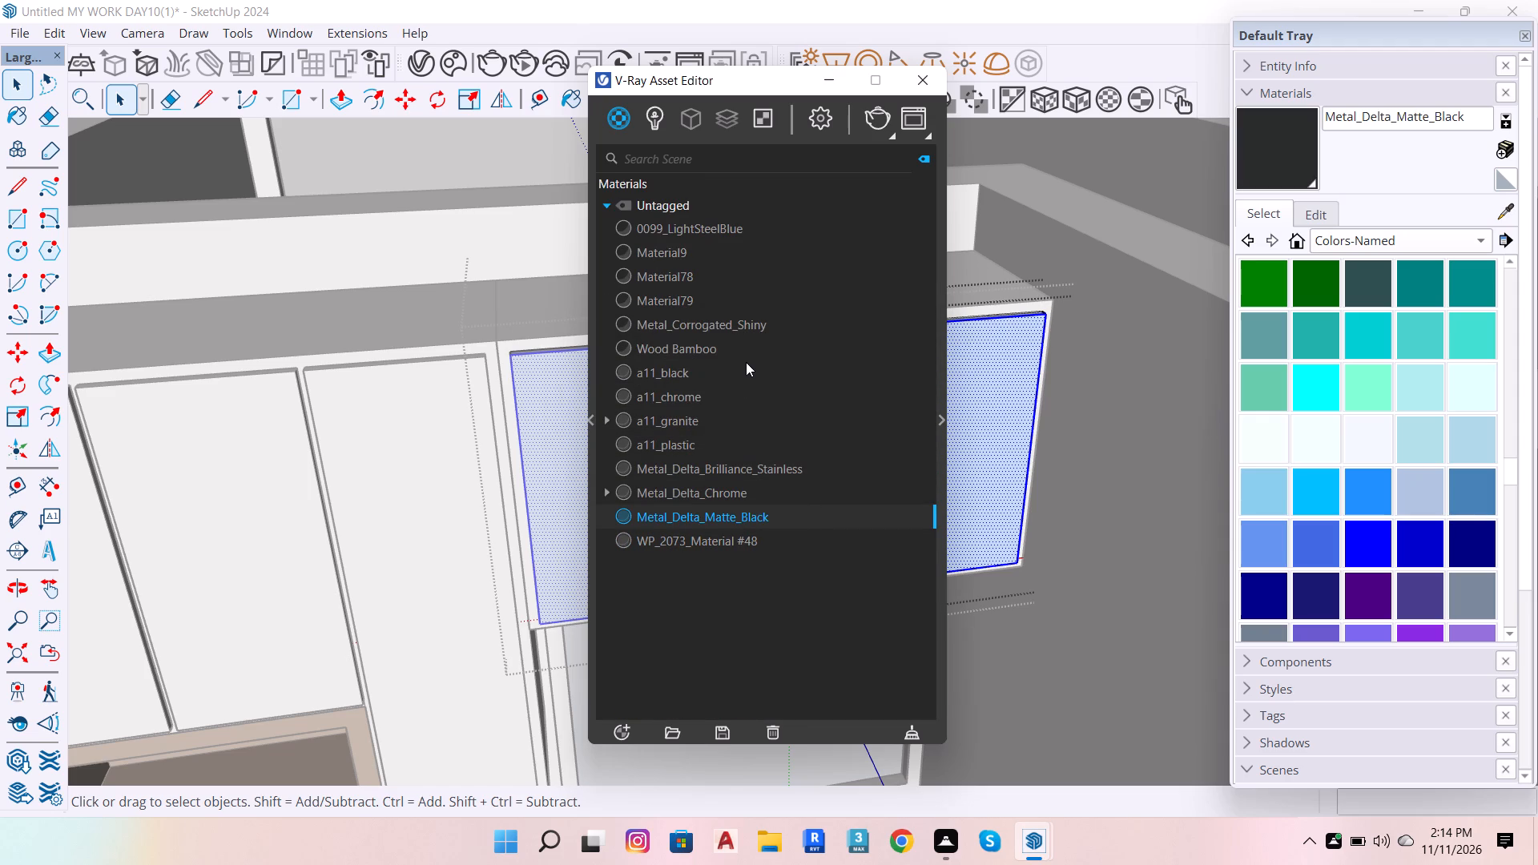
{"action": "left_click", "coordinate": [747, 360]}
{"action": "left_click", "coordinate": [1017, 333]}
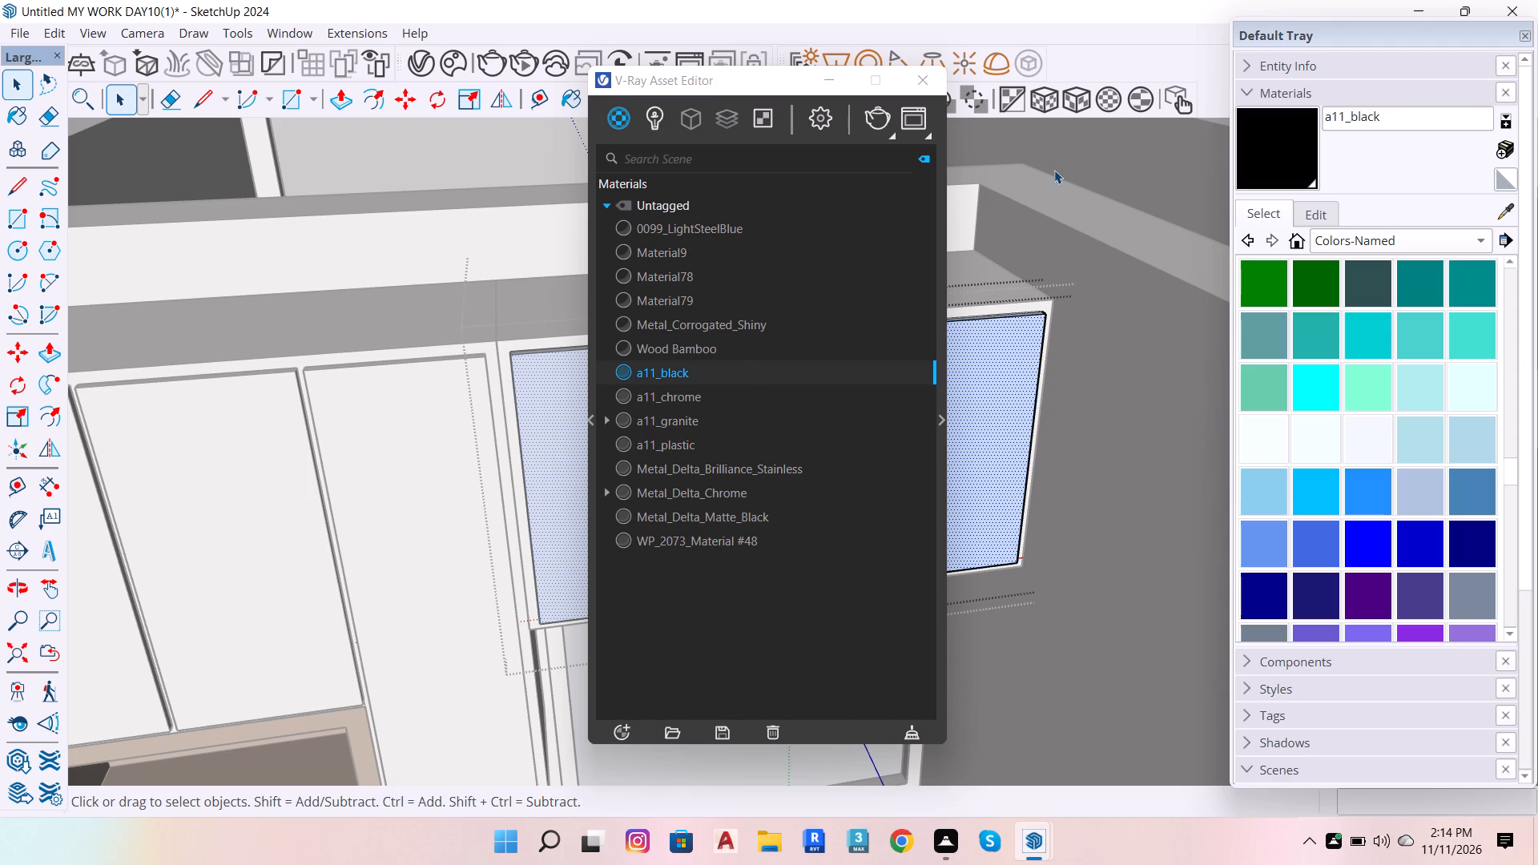
{"action": "left_click", "coordinate": [939, 77]}
Leave the wall cabinet's nested groups and examine the interior door and its frame up close.
{"action": "scroll", "coordinate": [820, 298], "scroll_direction": "down", "scroll_amount": 18}
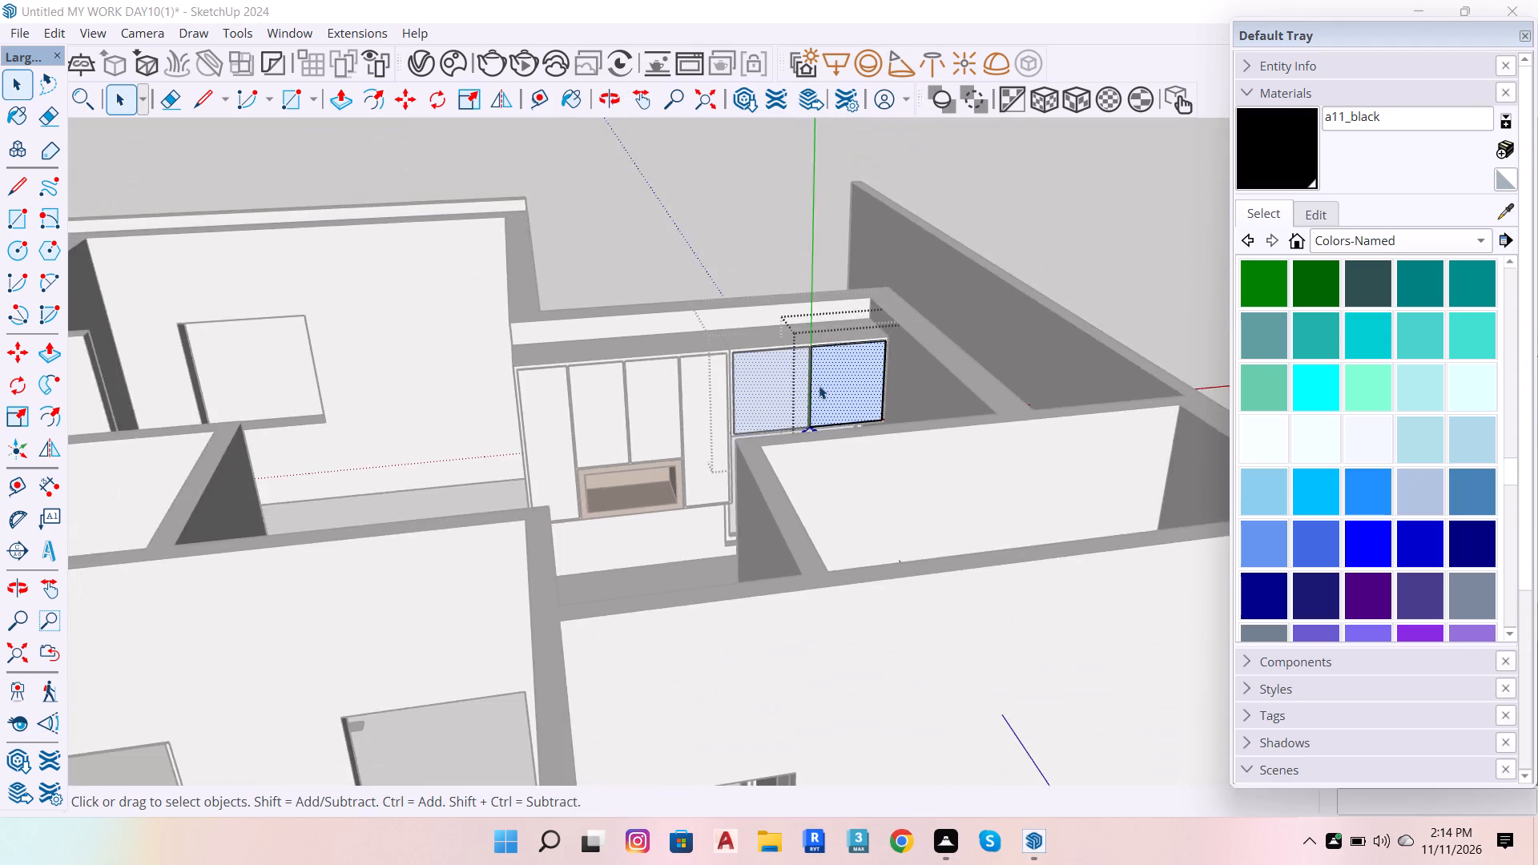
{"action": "scroll", "coordinate": [819, 385], "scroll_direction": "down", "scroll_amount": 11}
{"action": "key", "text": "space"}
{"action": "left_click", "coordinate": [836, 190]}
{"action": "scroll", "coordinate": [546, 568], "scroll_direction": "up", "scroll_amount": 7}
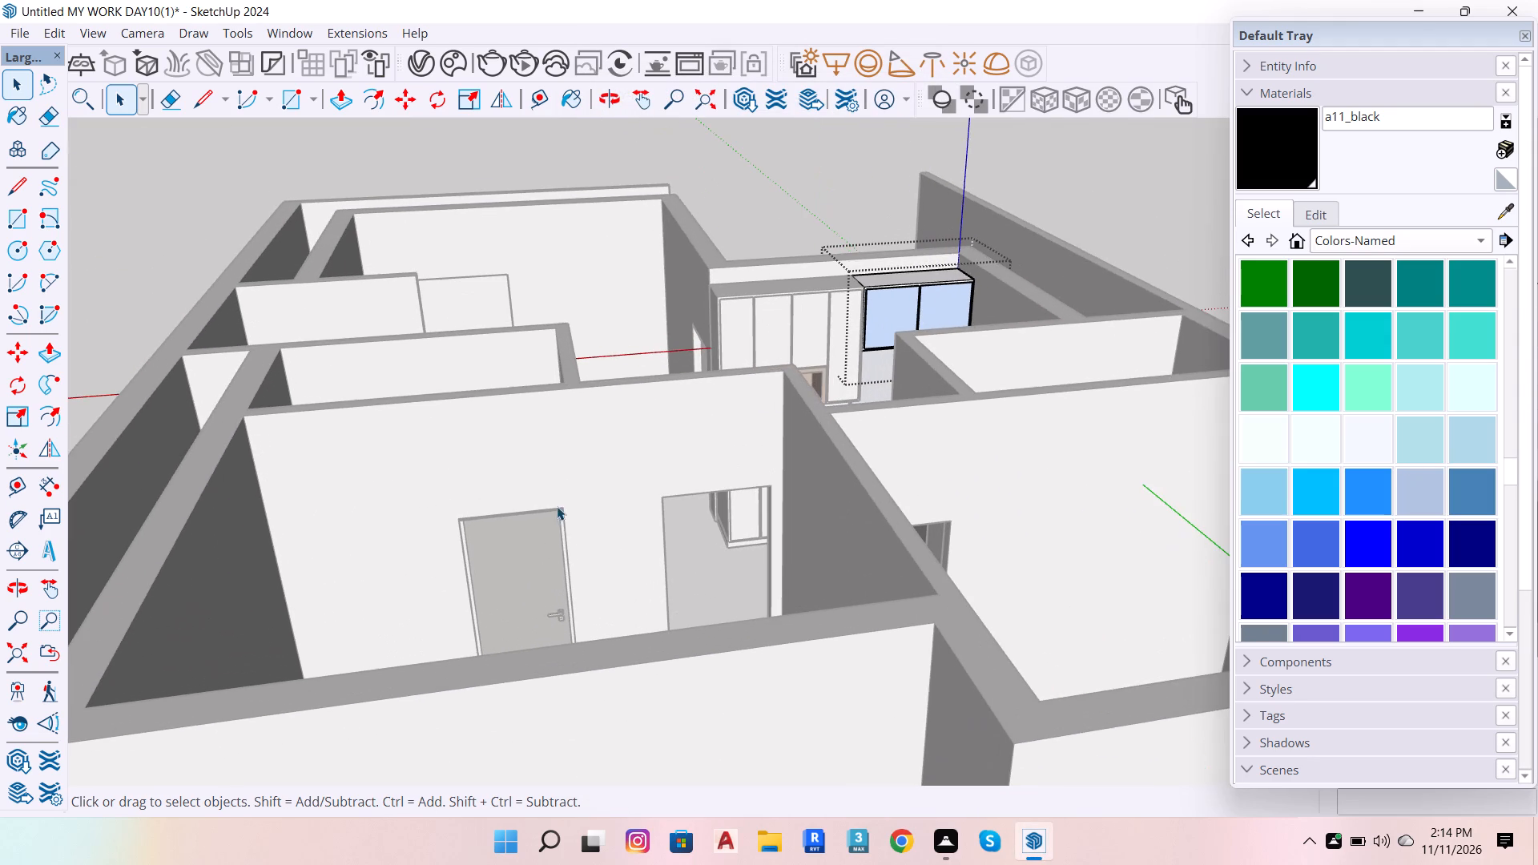
{"action": "double_click", "coordinate": [737, 203]}
{"action": "scroll", "coordinate": [482, 531], "scroll_direction": "up", "scroll_amount": 15}
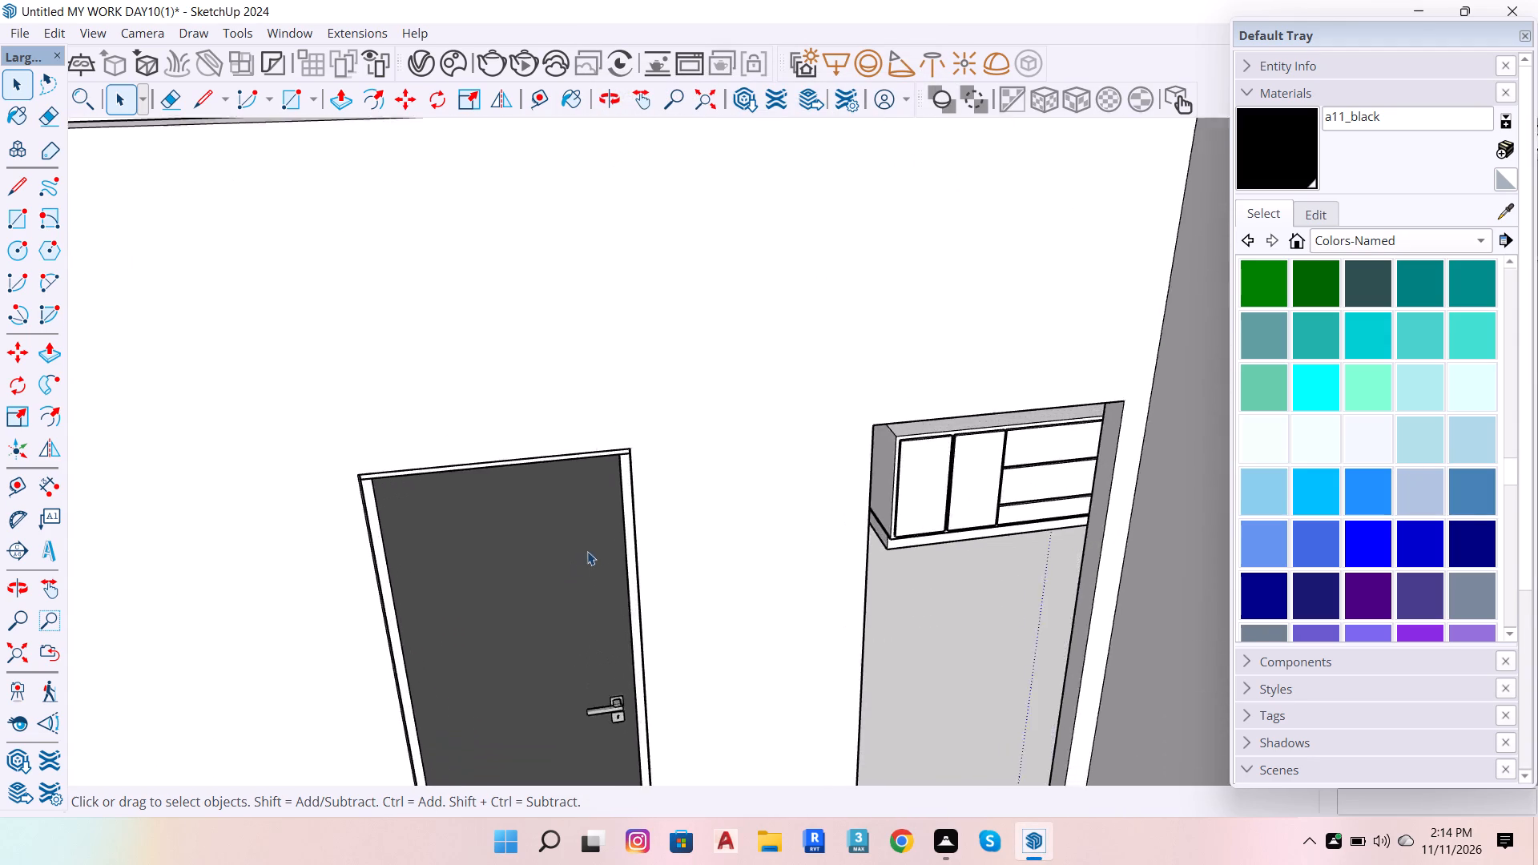
{"action": "scroll", "coordinate": [587, 551], "scroll_direction": "up", "scroll_amount": 13}
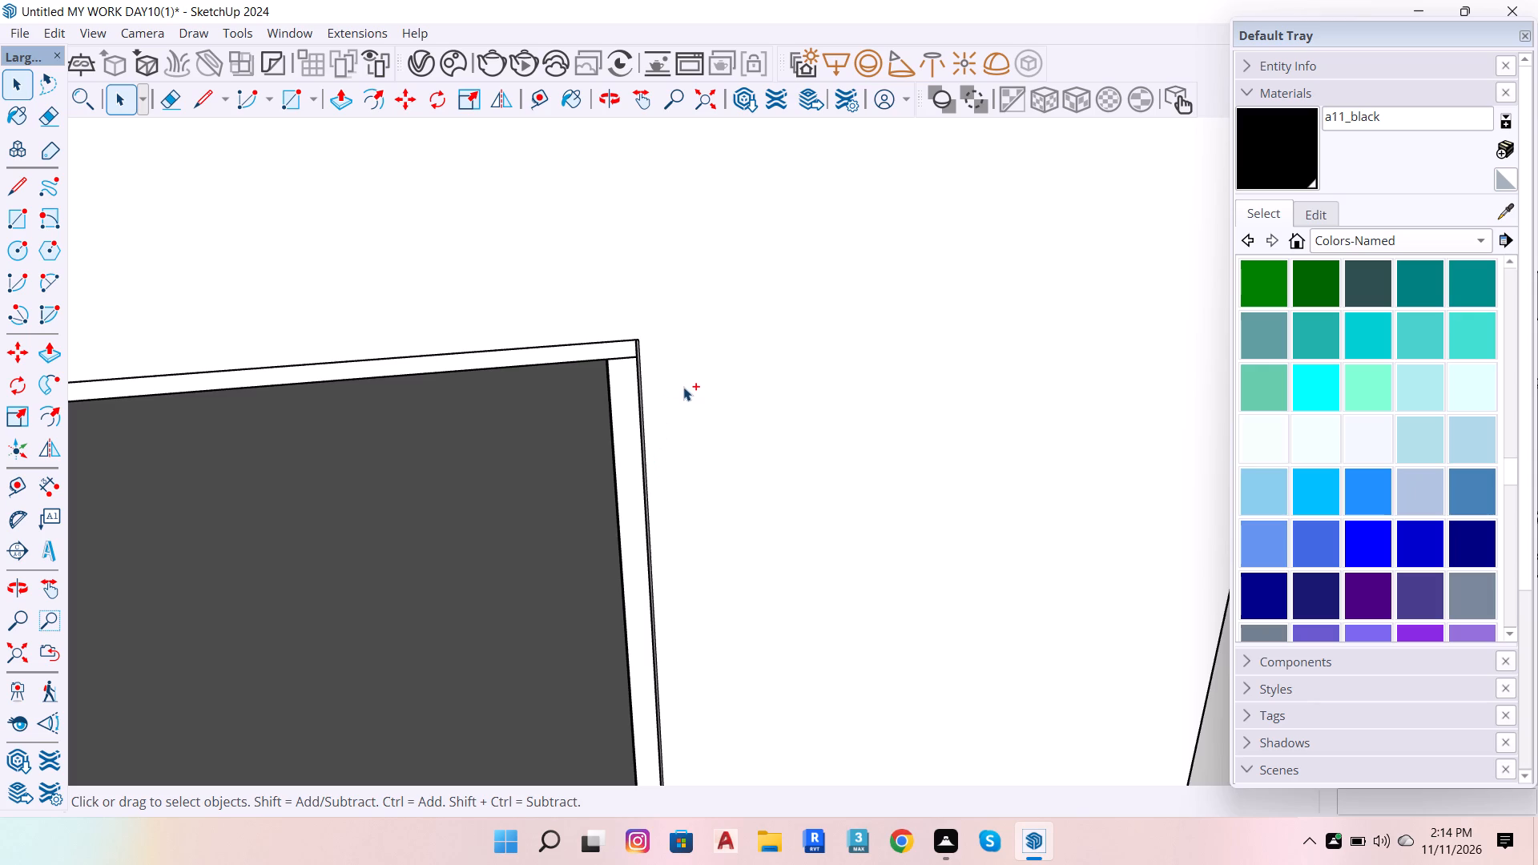
Undo the long run of most recent edits.
{"action": "key", "text": "ctrl+z"}
{"action": "key", "text": "ctrl+z"}
{"action": "key", "text": "ctrl+z"}
{"action": "key", "text": "ctrl+z"}
{"action": "key", "text": "ctrl+z"}
{"action": "key", "text": "ctrl+z"}
{"action": "key", "text": "ctrl+z"}
{"action": "key", "text": "ctrl+z"}
{"action": "key", "text": "ctrl+z"}
{"action": "key", "text": "ctrl+z"}
{"action": "key", "text": "ctrl+z"}
{"action": "key", "text": "ctrl+z"}
{"action": "key", "text": "ctrl+z"}
{"action": "key", "text": "ctrl+z"}
{"action": "key", "text": "ctrl+z"}
{"action": "key", "text": "ctrl+z"}
{"action": "key", "text": "ctrl+z"}
{"action": "key", "text": "ctrl+z"}
{"action": "key", "text": "ctrl+z"}
{"action": "key", "text": "ctrl+z"}
{"action": "key", "text": "ctrl+z"}
{"action": "key", "text": "ctrl+z"}
{"action": "key", "text": "ctrl+z"}
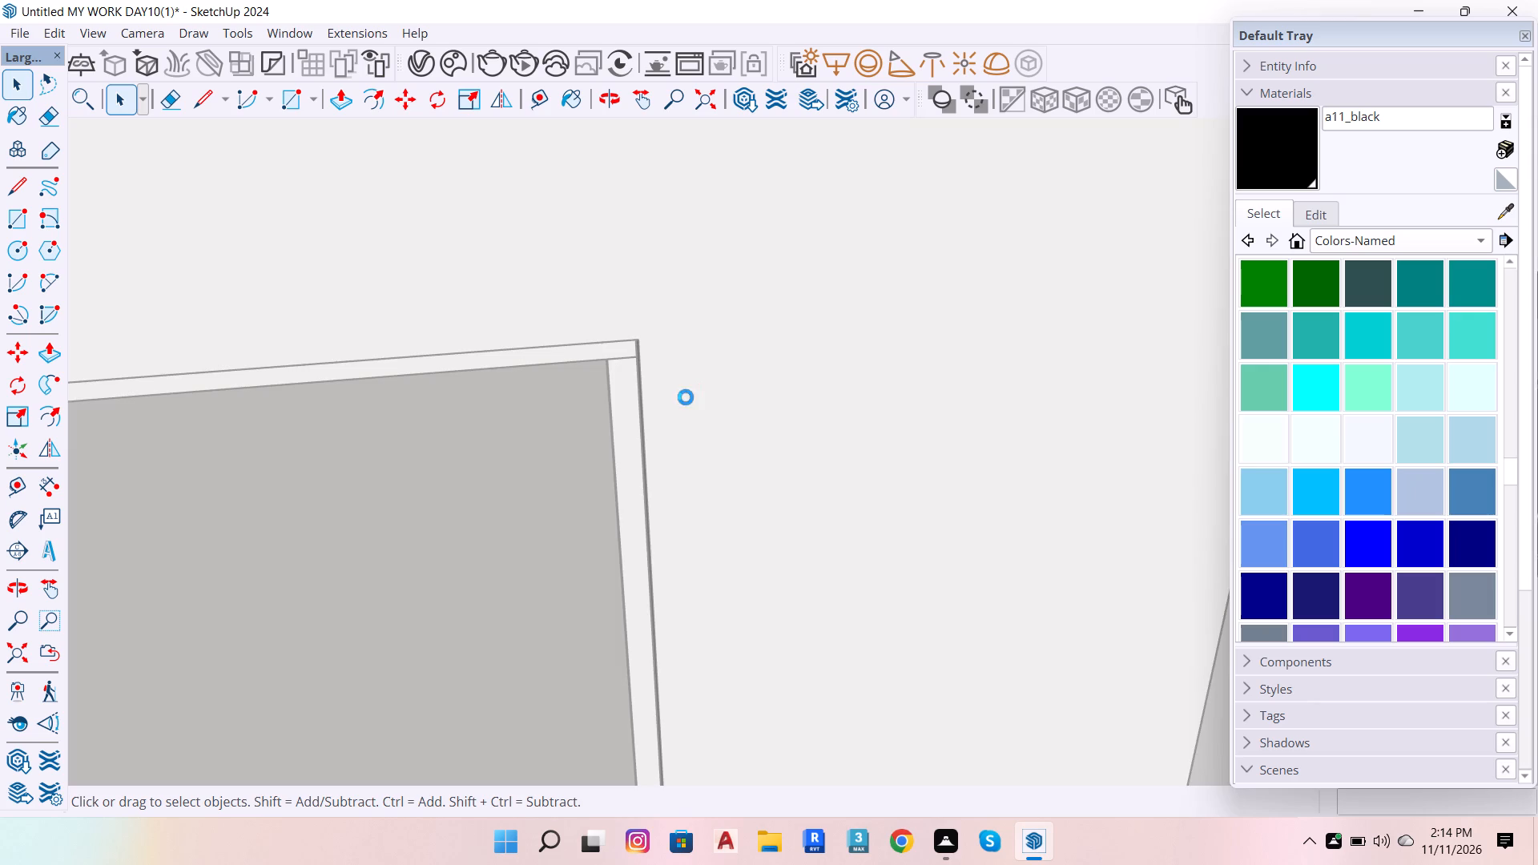
Exit the wall cabinet's nested groups to return to the whole model, seen from above.
{"action": "scroll", "coordinate": [642, 461], "scroll_direction": "down", "scroll_amount": 4}
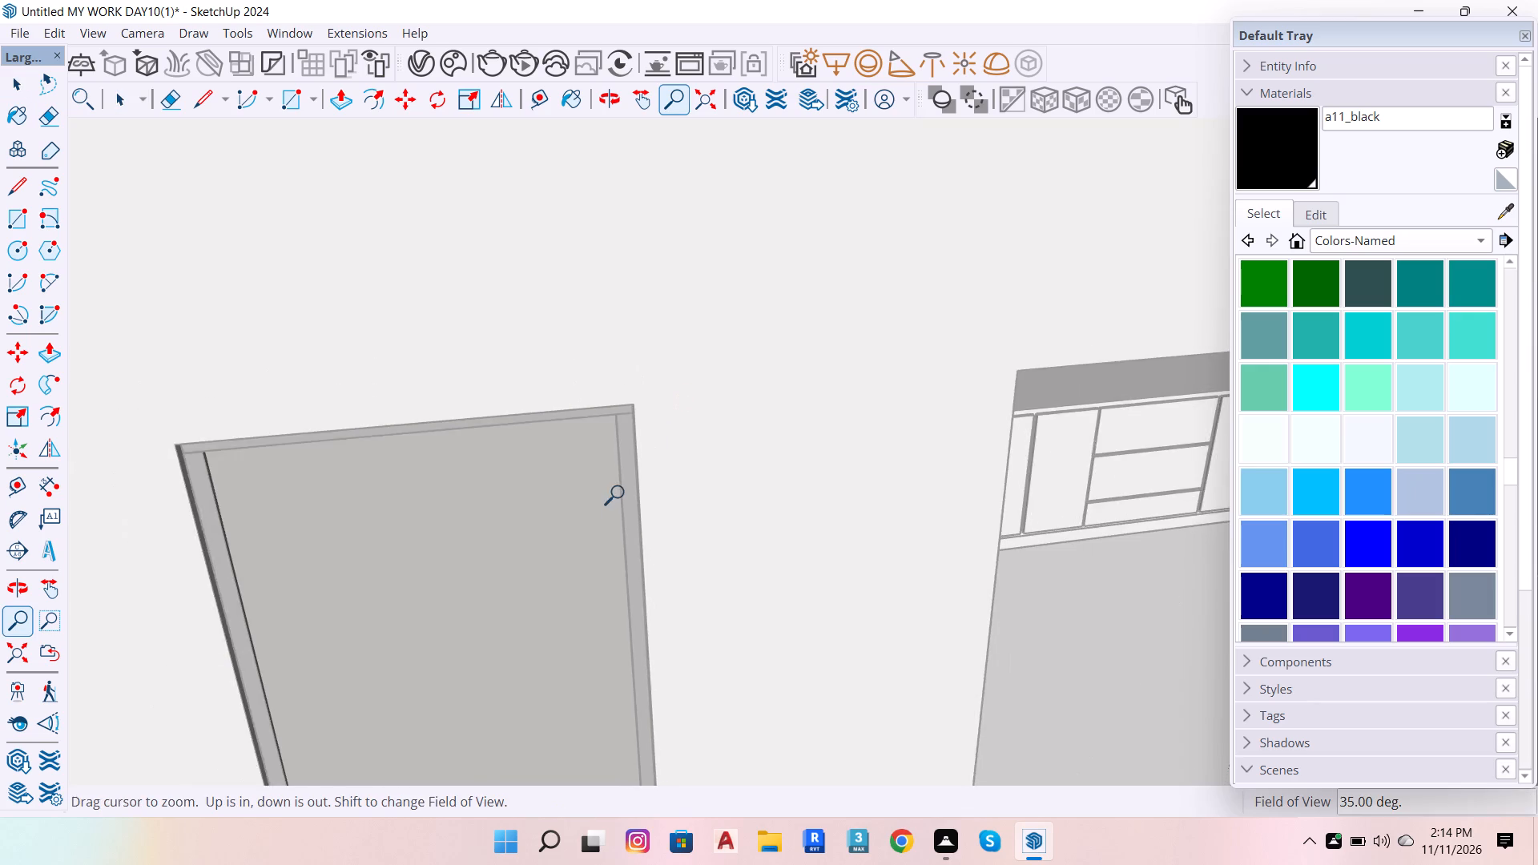
{"action": "scroll", "coordinate": [622, 493], "scroll_direction": "down", "scroll_amount": 10}
{"action": "key", "text": "space"}
{"action": "scroll", "coordinate": [626, 509], "scroll_direction": "down", "scroll_amount": 14}
{"action": "scroll", "coordinate": [641, 556], "scroll_direction": "down", "scroll_amount": 12}
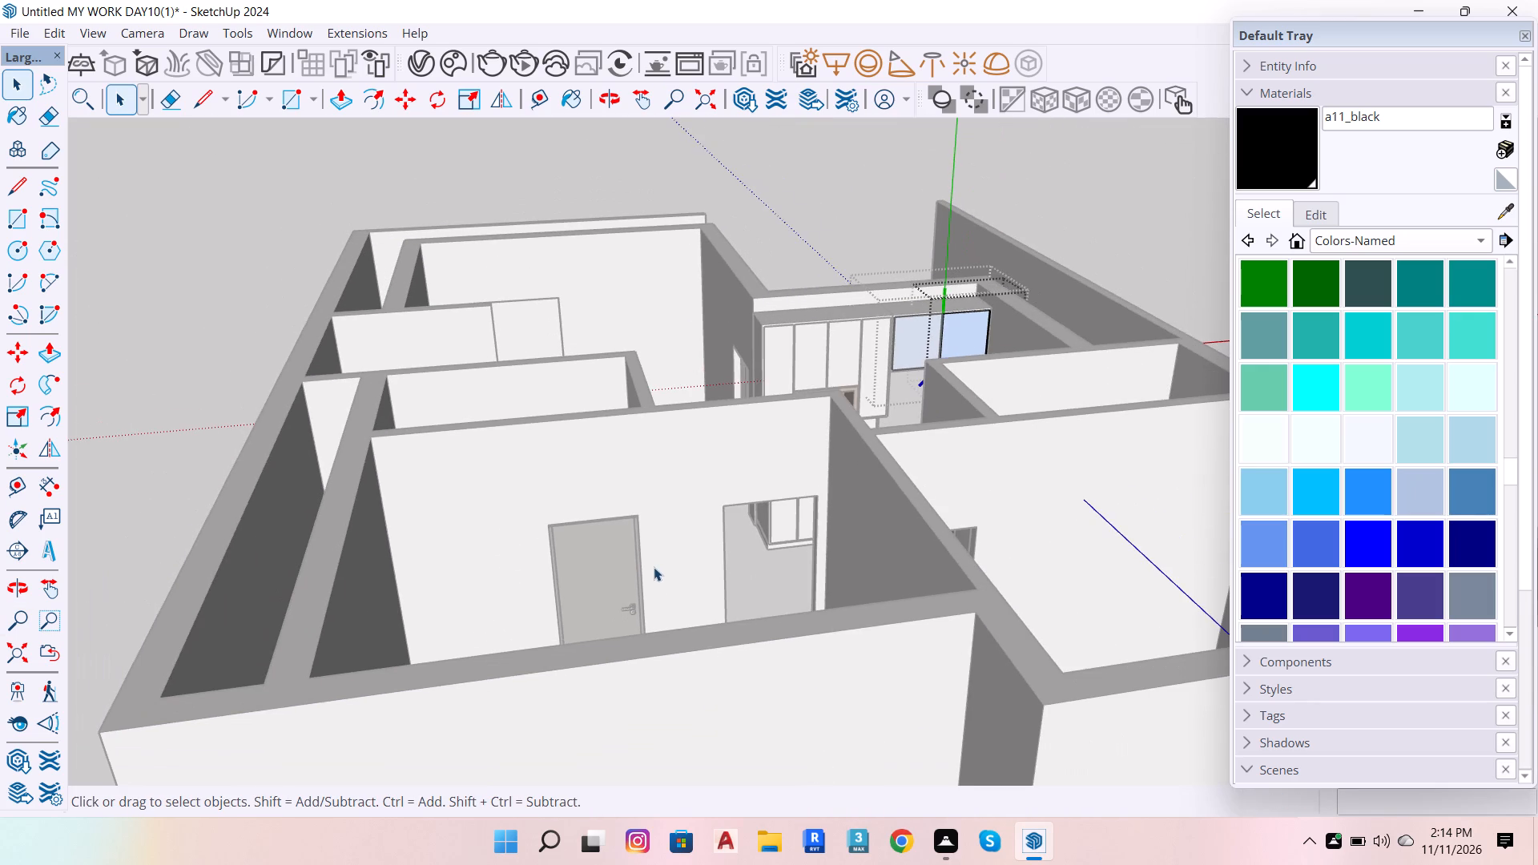
{"action": "double_click", "coordinate": [922, 240]}
{"action": "scroll", "coordinate": [868, 280], "scroll_direction": "up", "scroll_amount": 6}
{"action": "scroll", "coordinate": [881, 356], "scroll_direction": "up", "scroll_amount": 7}
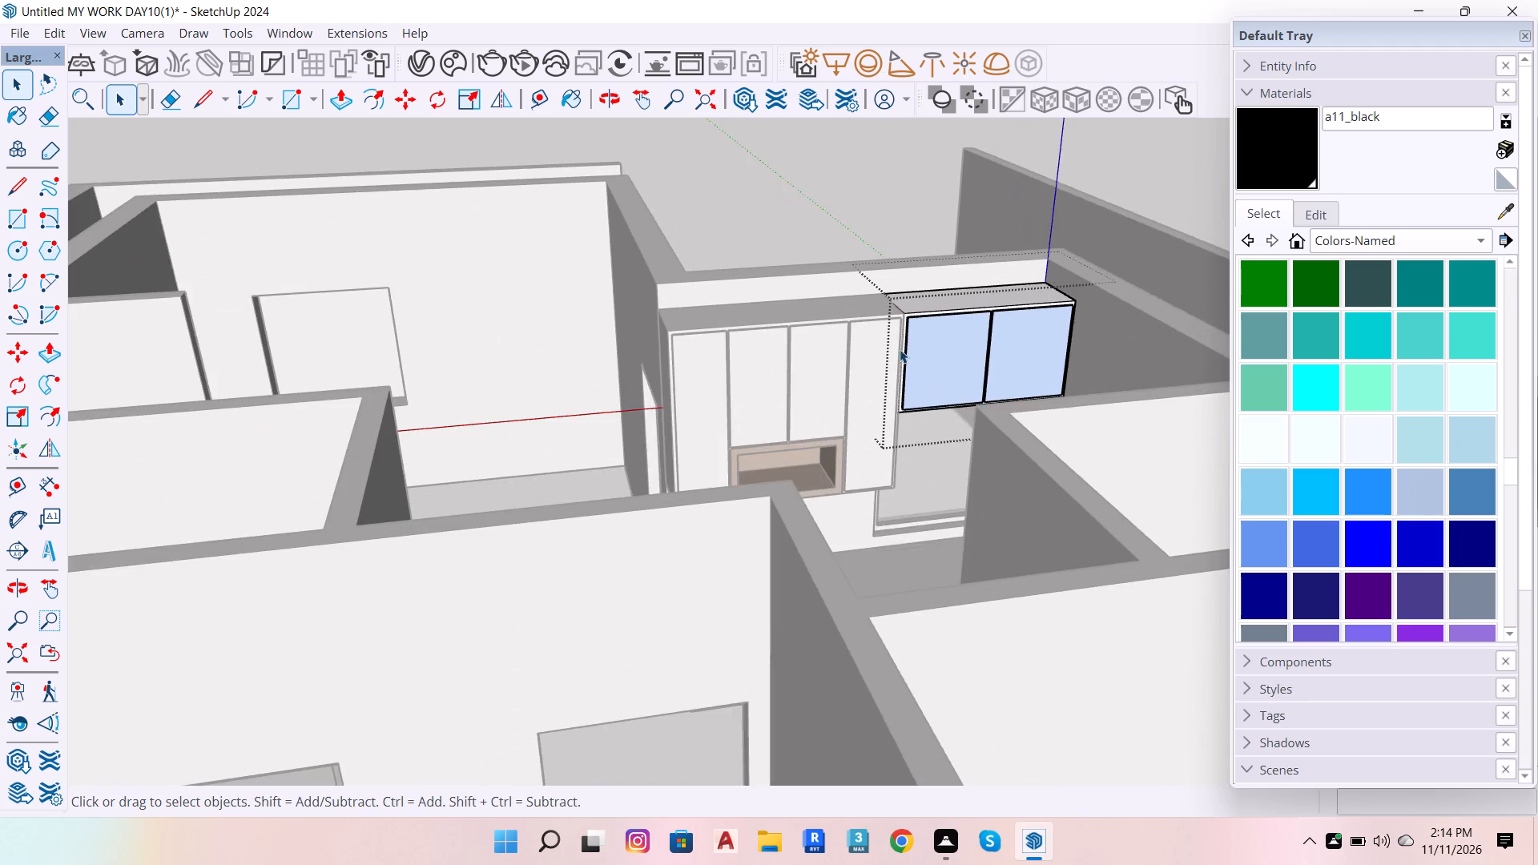
{"action": "scroll", "coordinate": [900, 349], "scroll_direction": "up", "scroll_amount": 7}
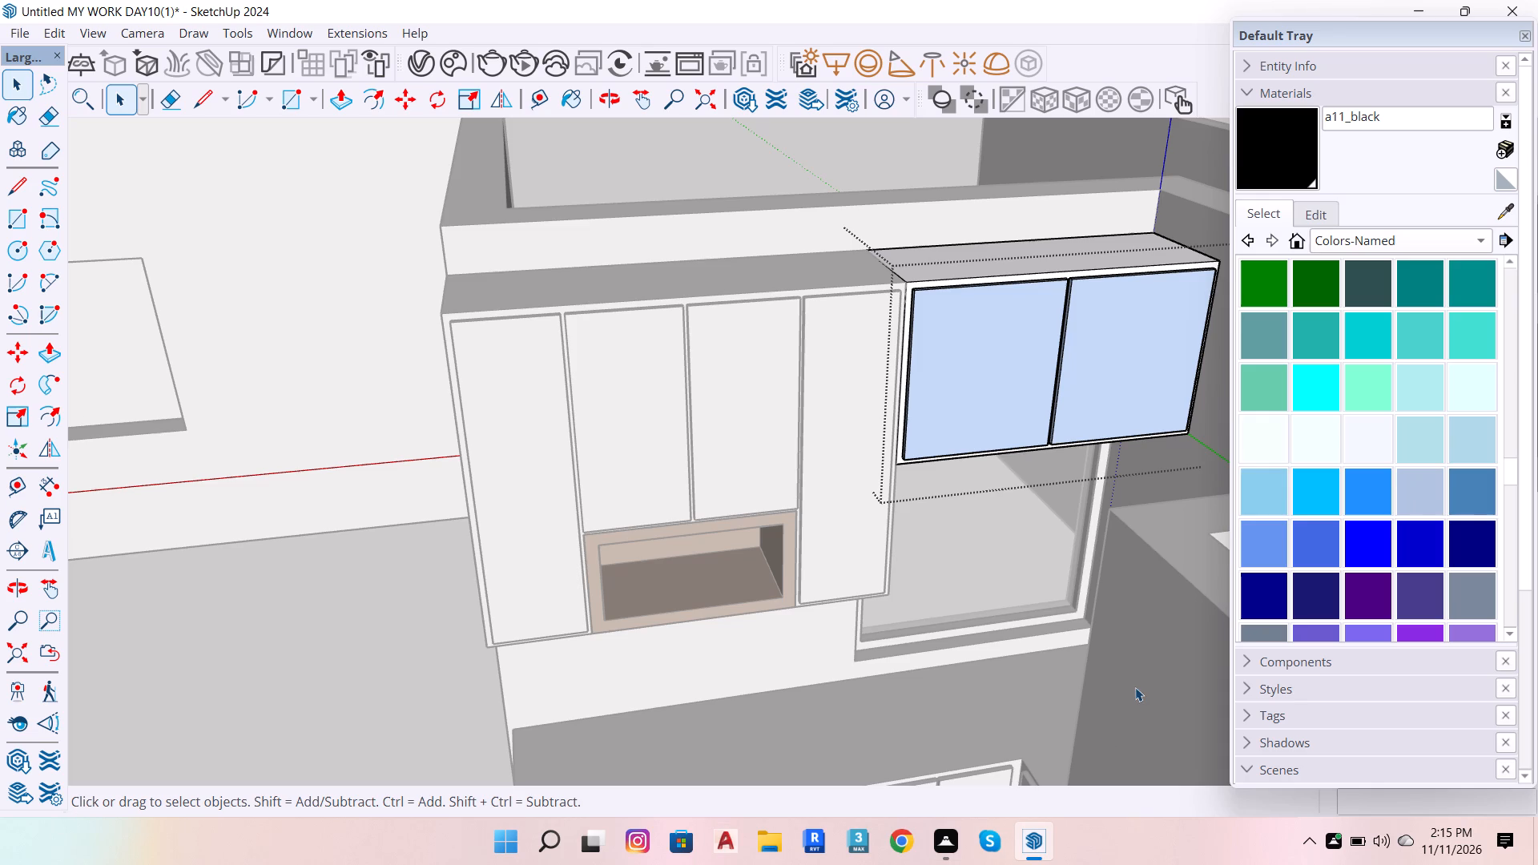
{"action": "scroll", "coordinate": [920, 252], "scroll_direction": "down", "scroll_amount": 13}
{"action": "scroll", "coordinate": [1105, 111], "scroll_direction": "up", "scroll_amount": 2}
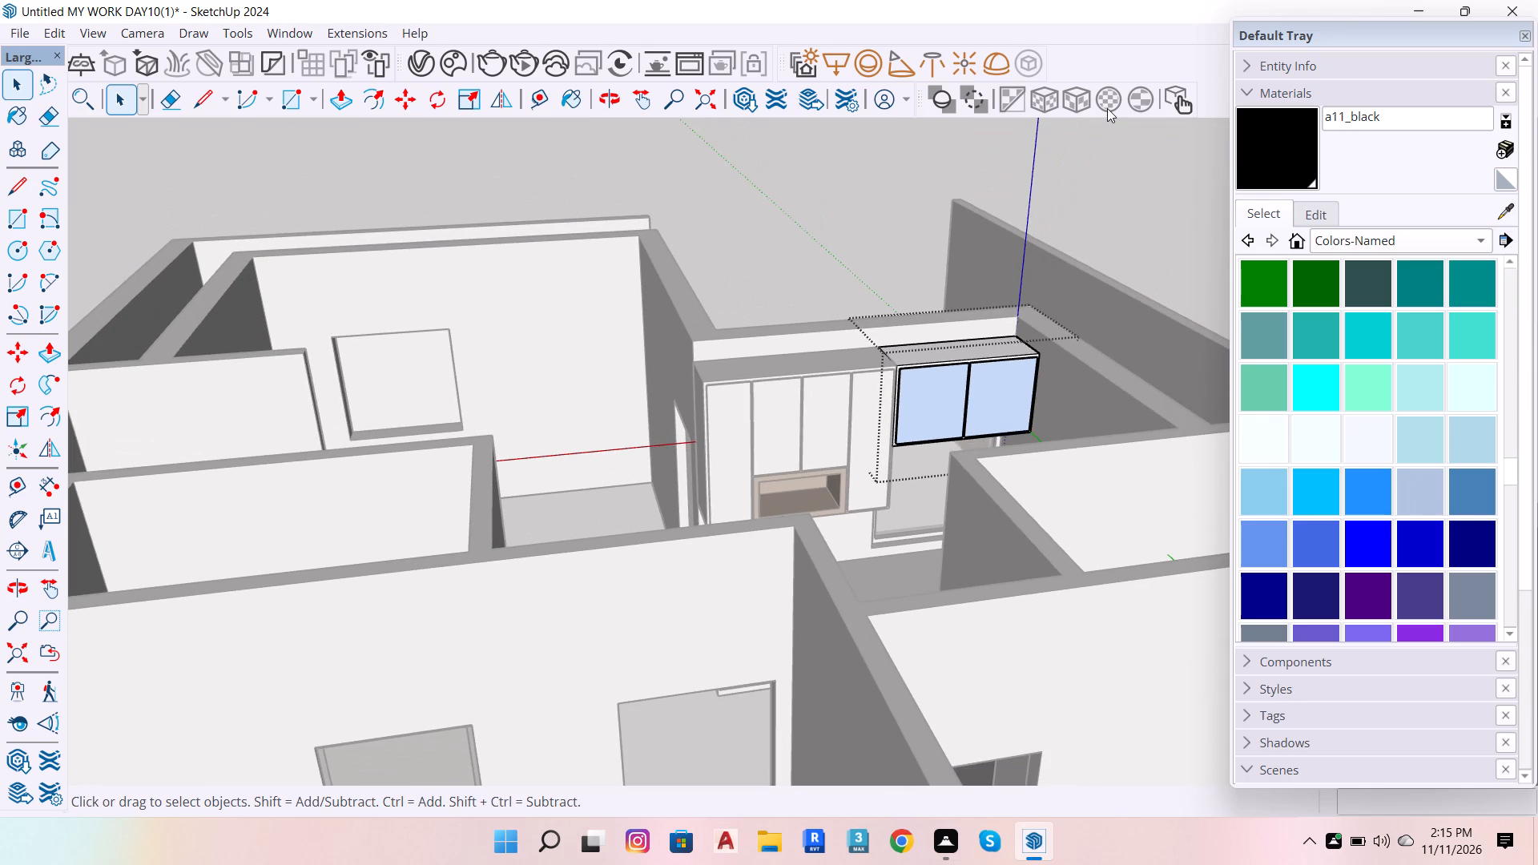
{"action": "scroll", "coordinate": [1107, 108], "scroll_direction": "up", "scroll_amount": 3}
{"action": "scroll", "coordinate": [787, 161], "scroll_direction": "up", "scroll_amount": 5}
{"action": "scroll", "coordinate": [682, 134], "scroll_direction": "up", "scroll_amount": 7}
{"action": "scroll", "coordinate": [610, 272], "scroll_direction": "up", "scroll_amount": 7}
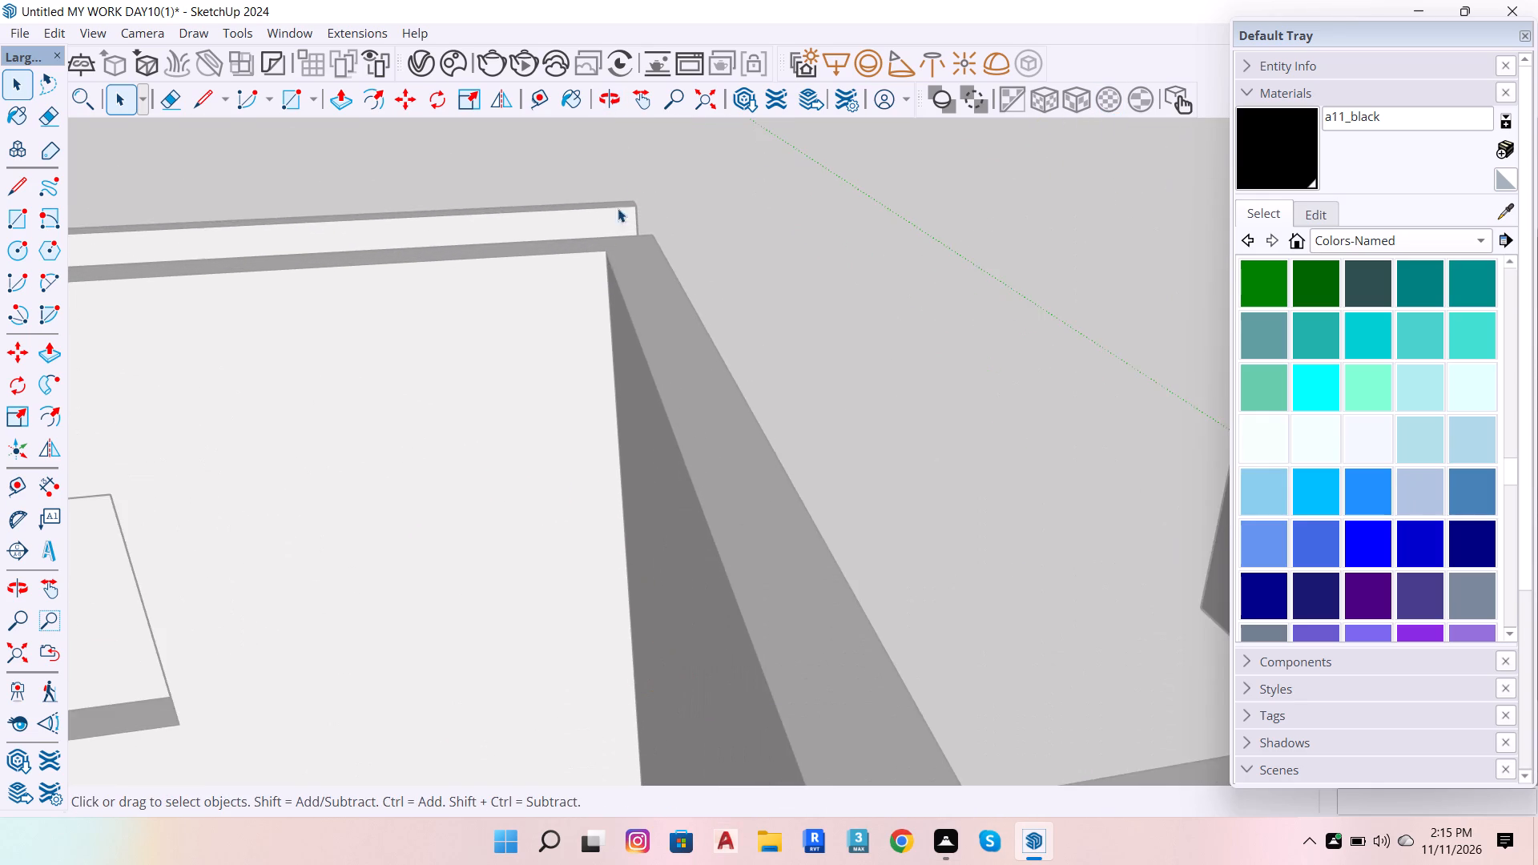
{"action": "scroll", "coordinate": [630, 180], "scroll_direction": "up", "scroll_amount": 5}
{"action": "scroll", "coordinate": [620, 300], "scroll_direction": "down", "scroll_amount": 11}
{"action": "key", "text": "o"}
{"action": "left_click_drag", "start_coordinate": [618, 276], "coordinate": [600, 595]}
{"action": "key", "text": "space"}
{"action": "left_click", "coordinate": [813, 347]}
Open the walls group and draw two 9" lines across the outer and parallel inner wall tops where they meet the cross wall.
{"action": "scroll", "coordinate": [799, 533], "scroll_direction": "down", "scroll_amount": 5}
{"action": "scroll", "coordinate": [462, 358], "scroll_direction": "up", "scroll_amount": 4}
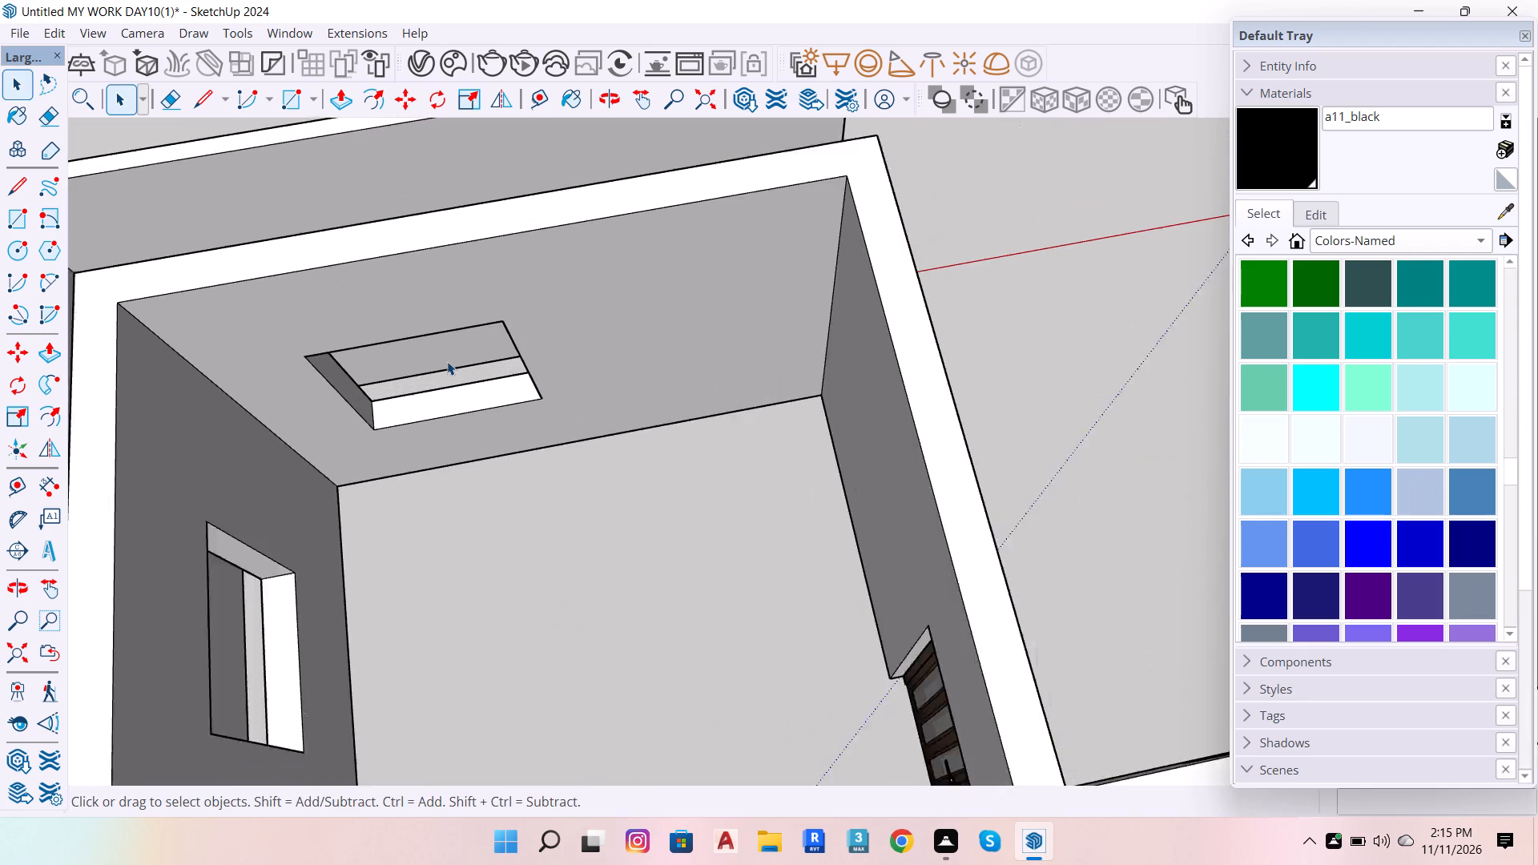
{"action": "scroll", "coordinate": [447, 361], "scroll_direction": "up", "scroll_amount": 2}
{"action": "scroll", "coordinate": [601, 238], "scroll_direction": "down", "scroll_amount": 6}
{"action": "scroll", "coordinate": [615, 409], "scroll_direction": "down", "scroll_amount": 7}
{"action": "scroll", "coordinate": [681, 228], "scroll_direction": "down", "scroll_amount": 7}
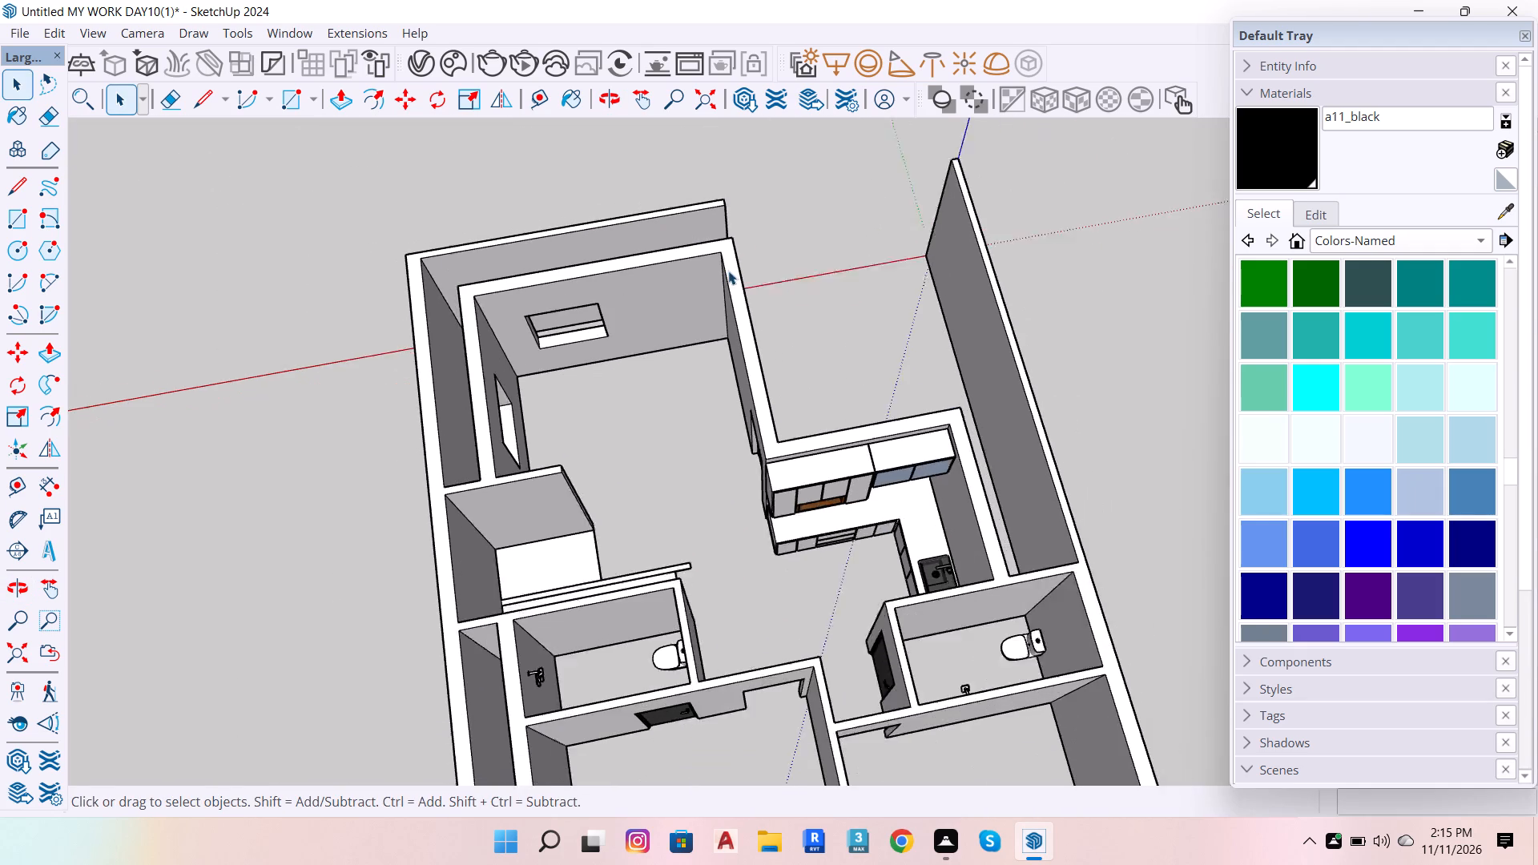
{"action": "scroll", "coordinate": [384, 465], "scroll_direction": "up", "scroll_amount": 8}
{"action": "scroll", "coordinate": [478, 463], "scroll_direction": "up", "scroll_amount": 8}
{"action": "double_click", "coordinate": [516, 468]}
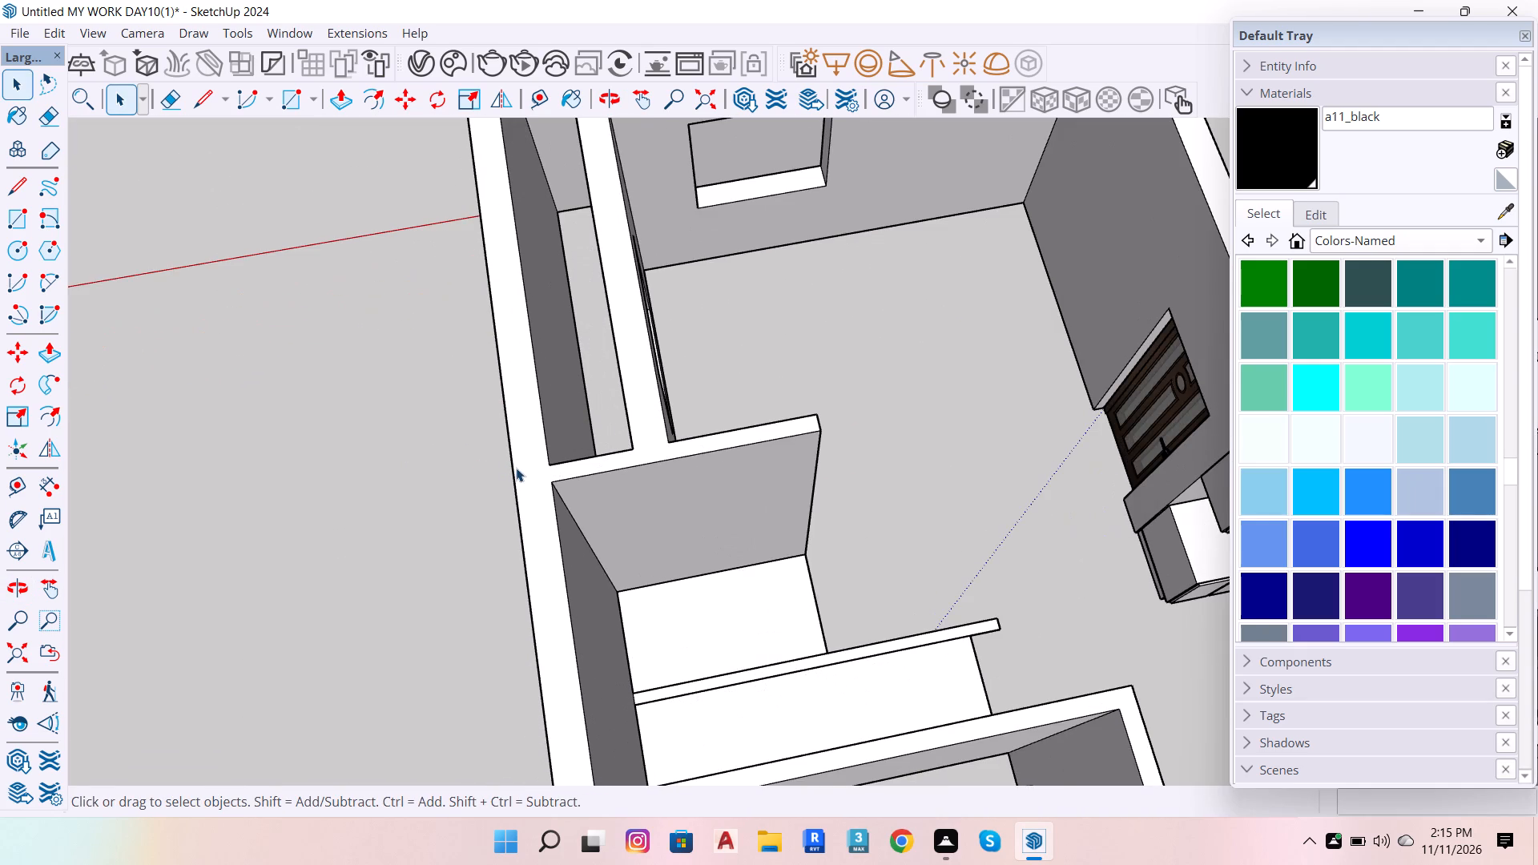
{"action": "double_click", "coordinate": [529, 468]}
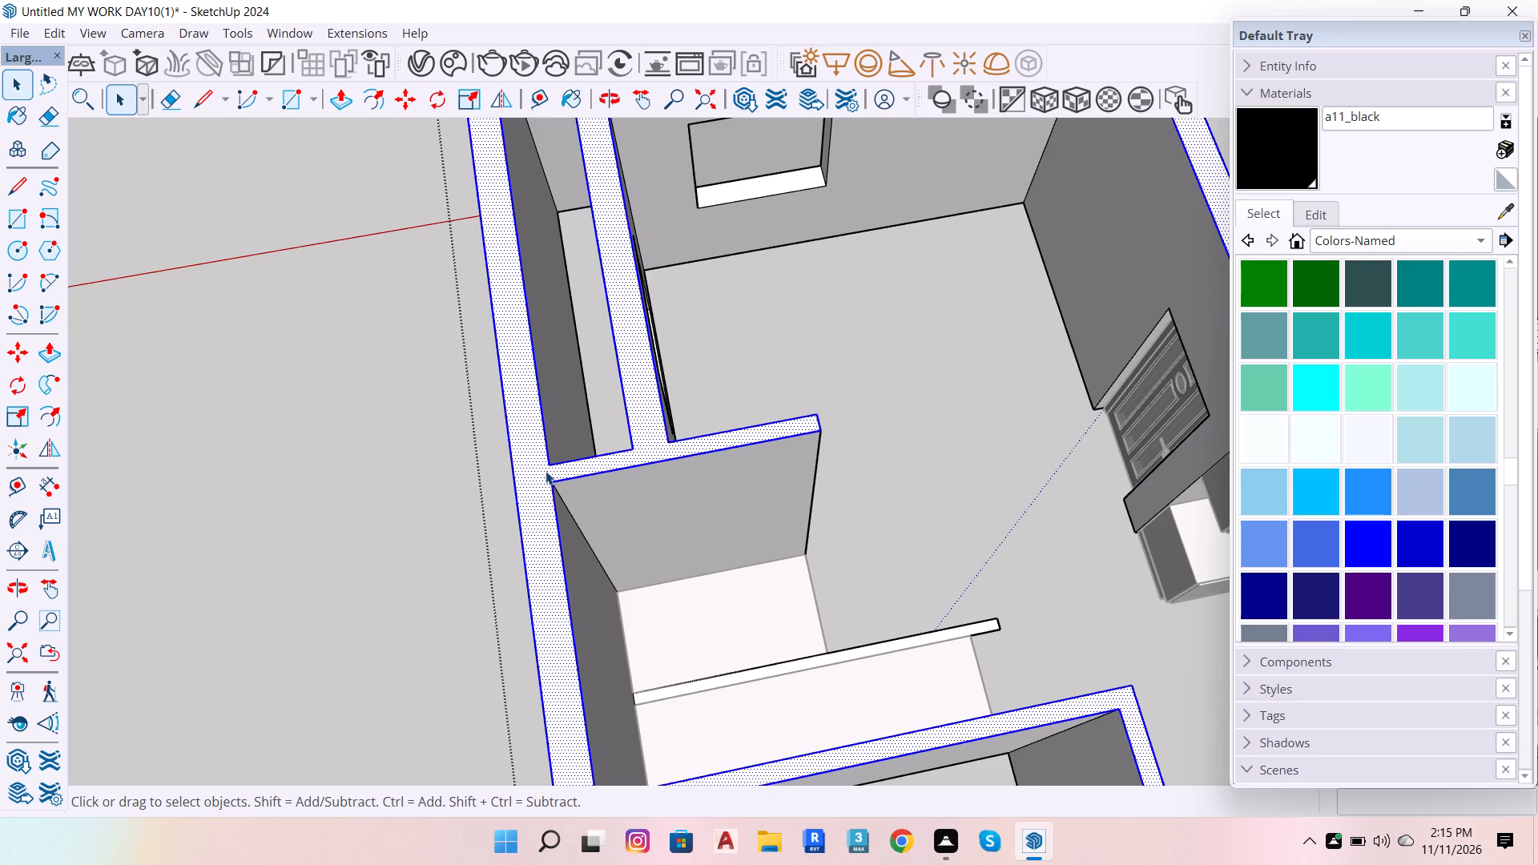
{"action": "type", "text": ",kl"}
{"action": "left_click", "coordinate": [546, 467]}
{"action": "left_click", "coordinate": [512, 469]}
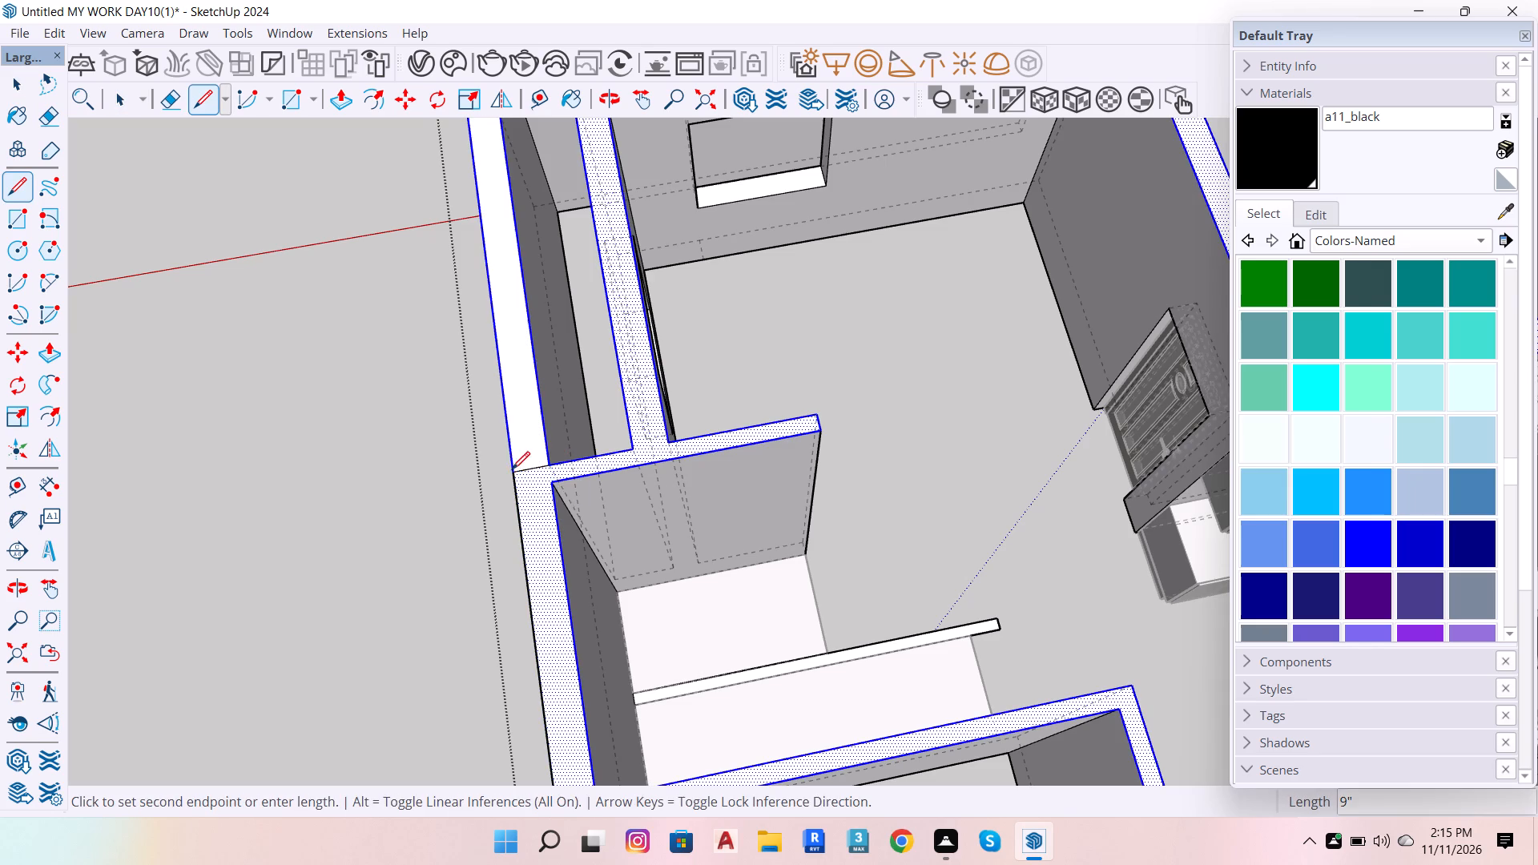
{"action": "left_click", "coordinate": [634, 449]}
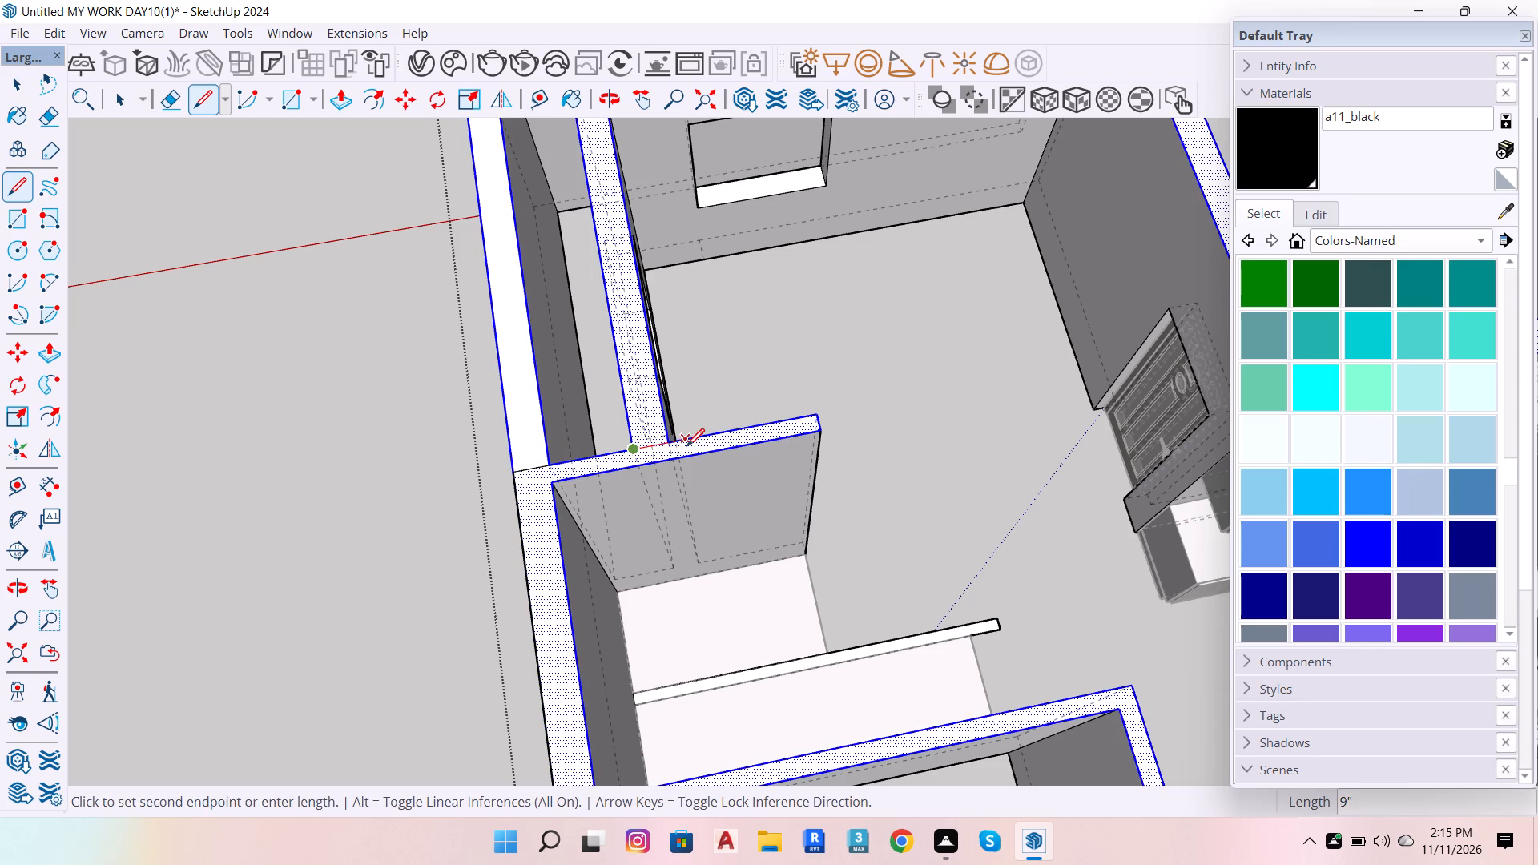
{"action": "left_click", "coordinate": [668, 441]}
{"action": "scroll", "coordinate": [650, 485], "scroll_direction": "down", "scroll_amount": 6}
{"action": "key", "text": "space"}
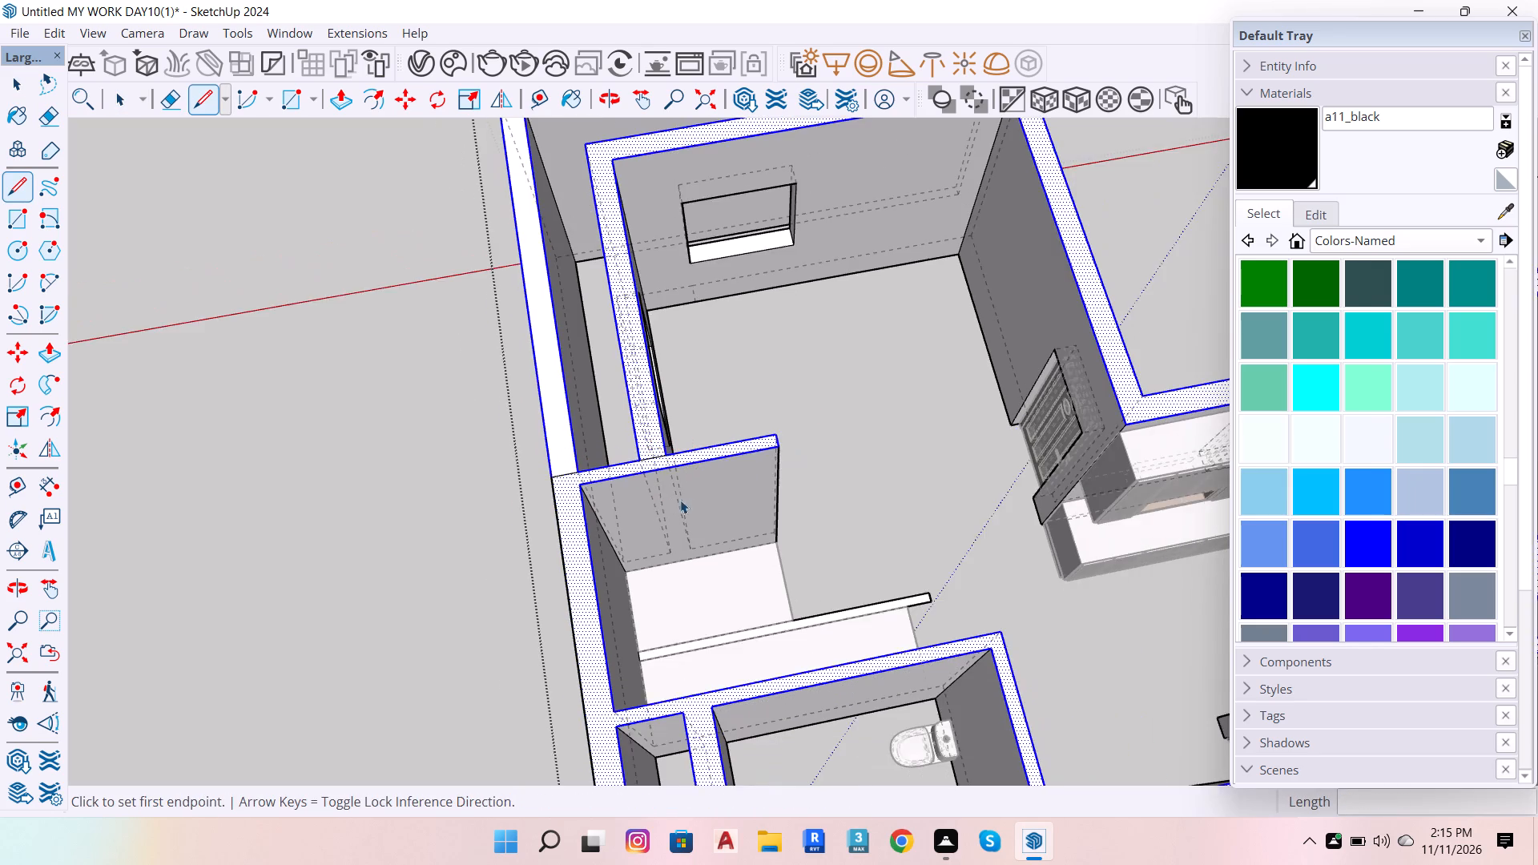
{"action": "scroll", "coordinate": [703, 506], "scroll_direction": "down", "scroll_amount": 7}
{"action": "scroll", "coordinate": [827, 437], "scroll_direction": "down", "scroll_amount": 5}
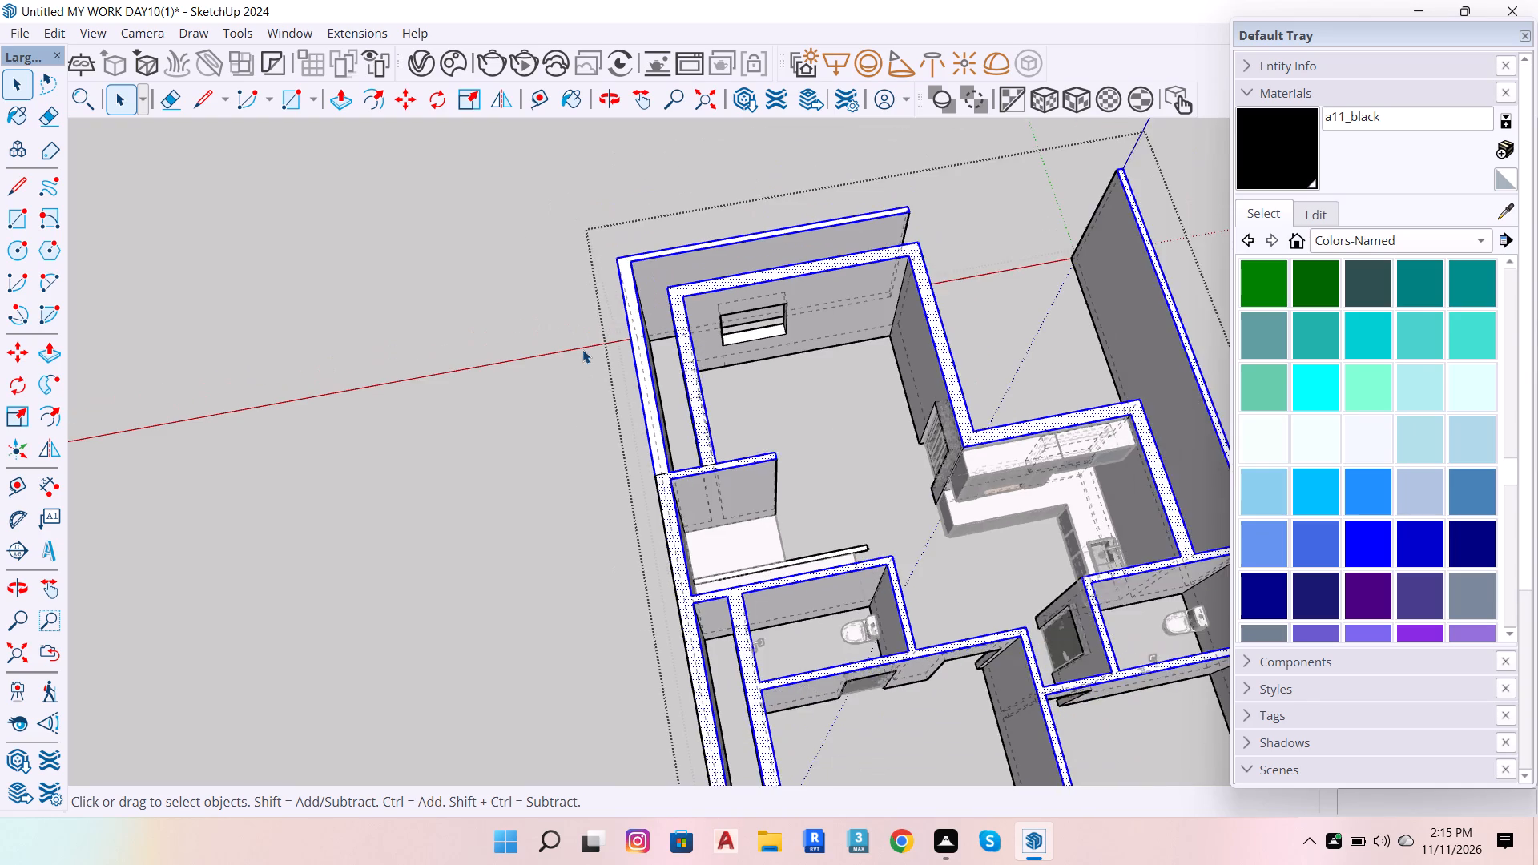
Push the split-off top face of the outer wall along the front strip down by 7'.
{"action": "scroll", "coordinate": [582, 349], "scroll_direction": "up", "scroll_amount": 6}
{"action": "scroll", "coordinate": [679, 457], "scroll_direction": "up", "scroll_amount": 6}
{"action": "key", "text": "space"}
{"action": "left_click", "coordinate": [703, 486]}
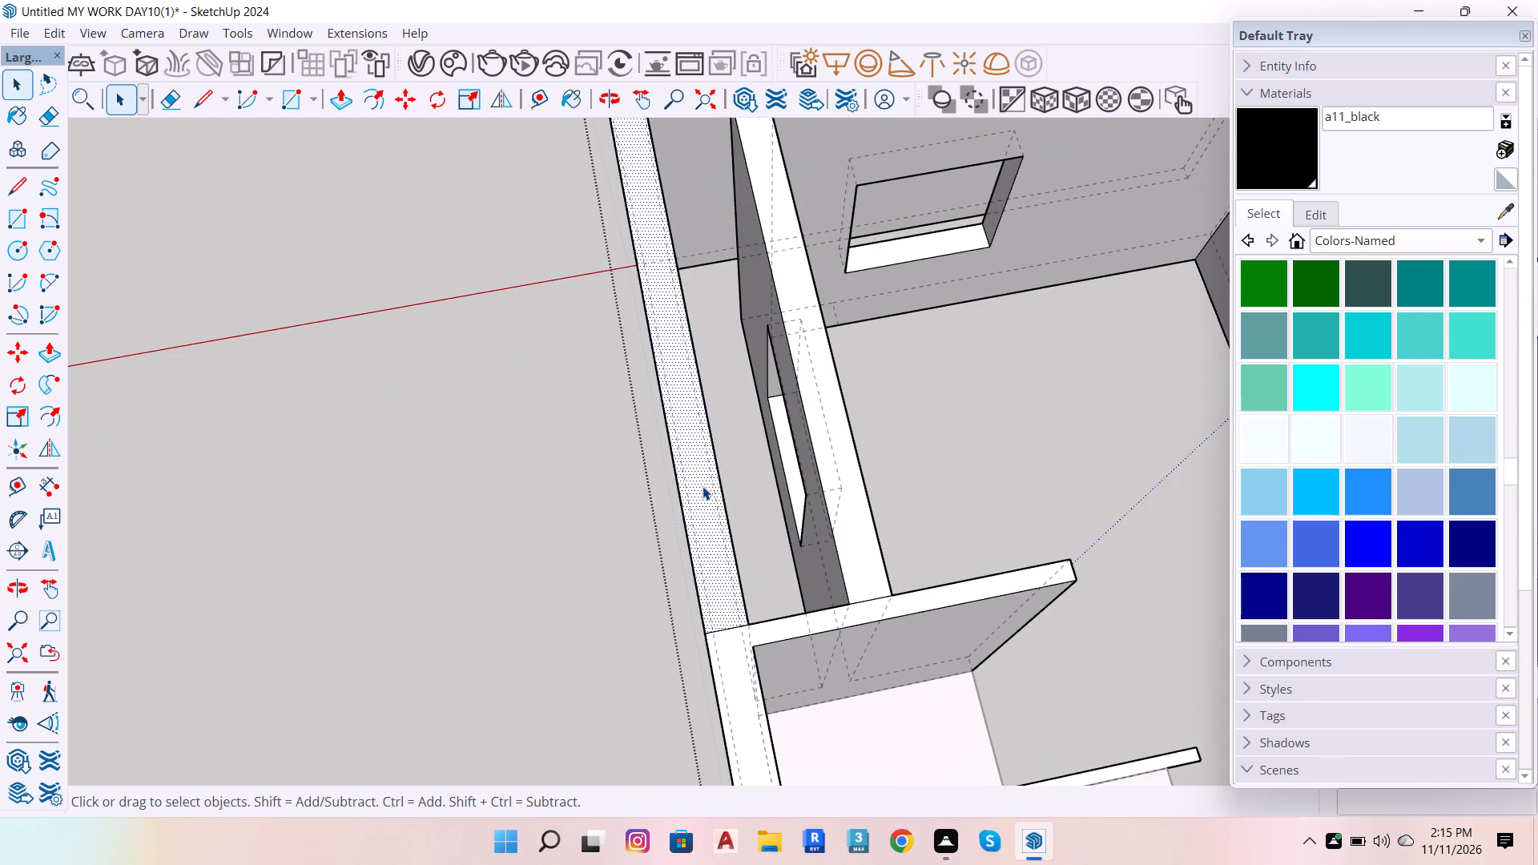
{"action": "key", "text": "p"}
{"action": "left_click", "coordinate": [703, 486]}
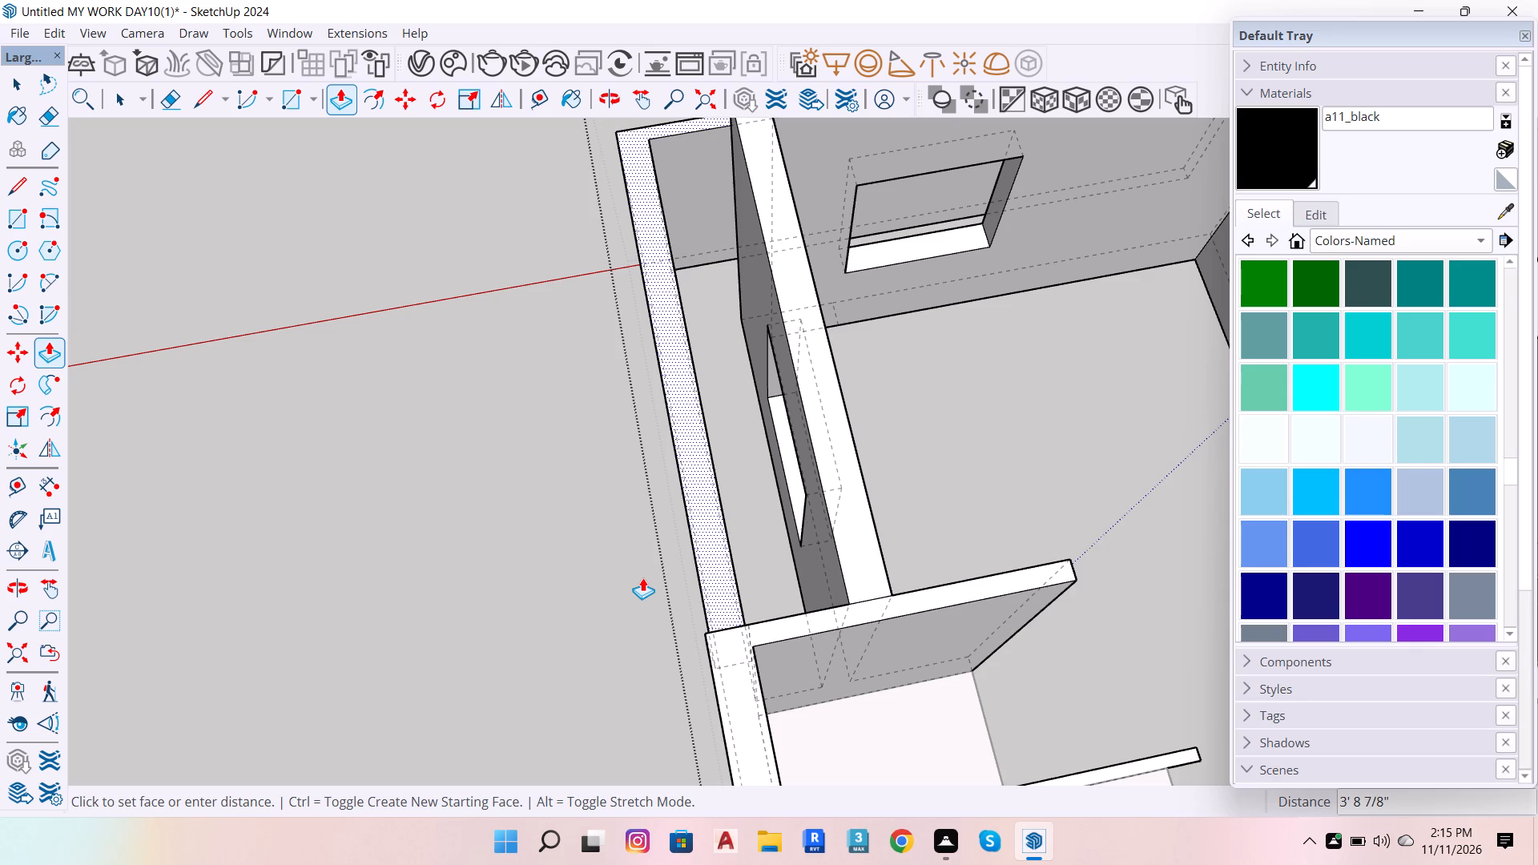
{"action": "key", "text": "7"}
{"action": "key", "text": "apostrophe"}
{"action": "key", "text": "Return"}
Examine the lowered outer wall section from outside the house at a low side angle.
{"action": "scroll", "coordinate": [725, 608], "scroll_direction": "down", "scroll_amount": 7}
{"action": "scroll", "coordinate": [476, 518], "scroll_direction": "up", "scroll_amount": 3}
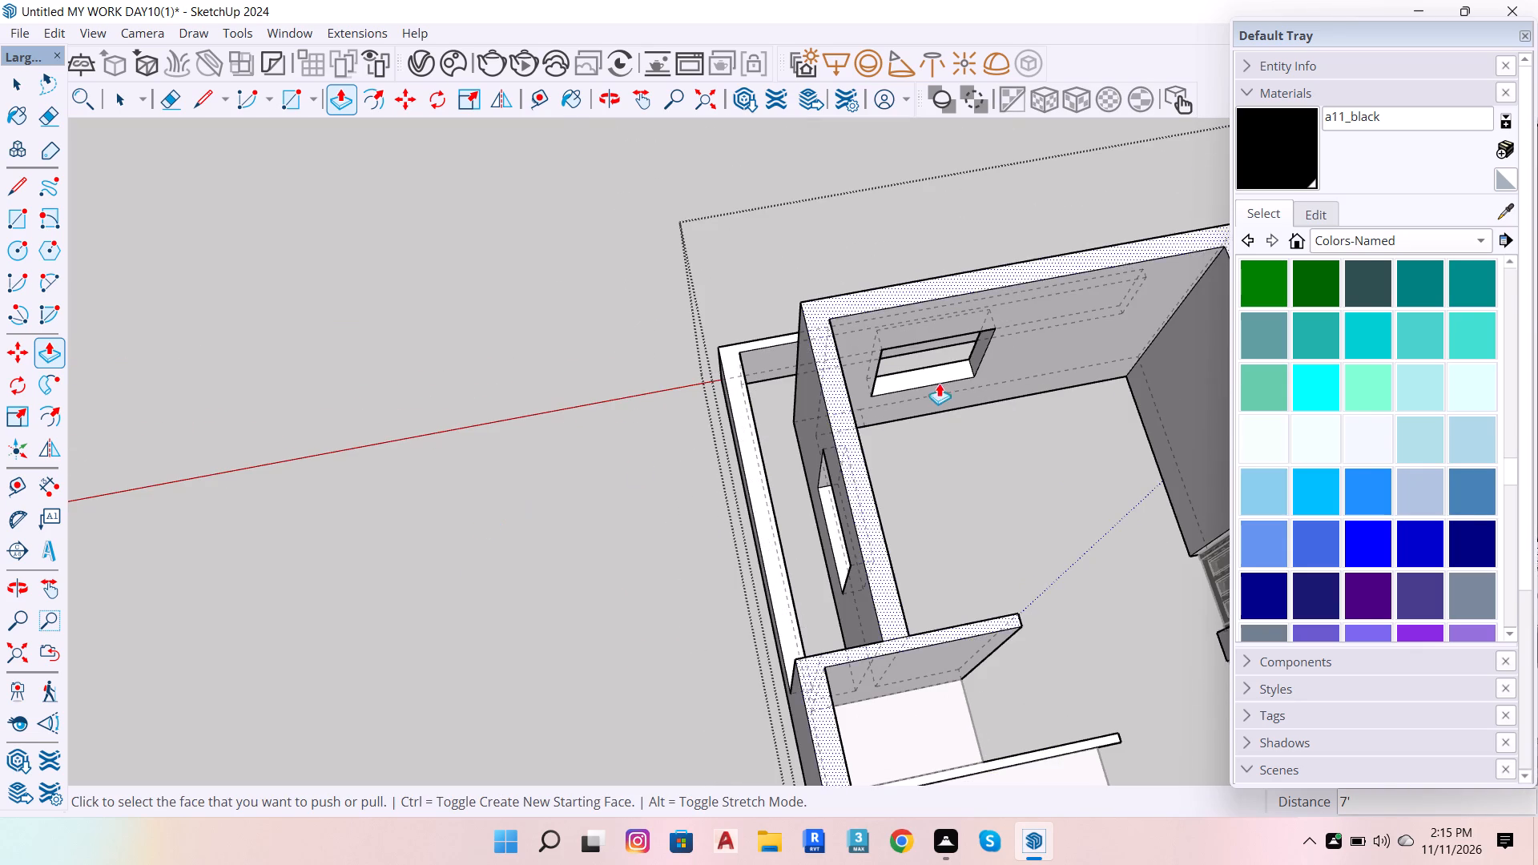
{"action": "scroll", "coordinate": [945, 384], "scroll_direction": "down", "scroll_amount": 7}
{"action": "scroll", "coordinate": [1128, 457], "scroll_direction": "down", "scroll_amount": 6}
{"action": "scroll", "coordinate": [929, 417], "scroll_direction": "up", "scroll_amount": 6}
{"action": "key", "text": "space"}
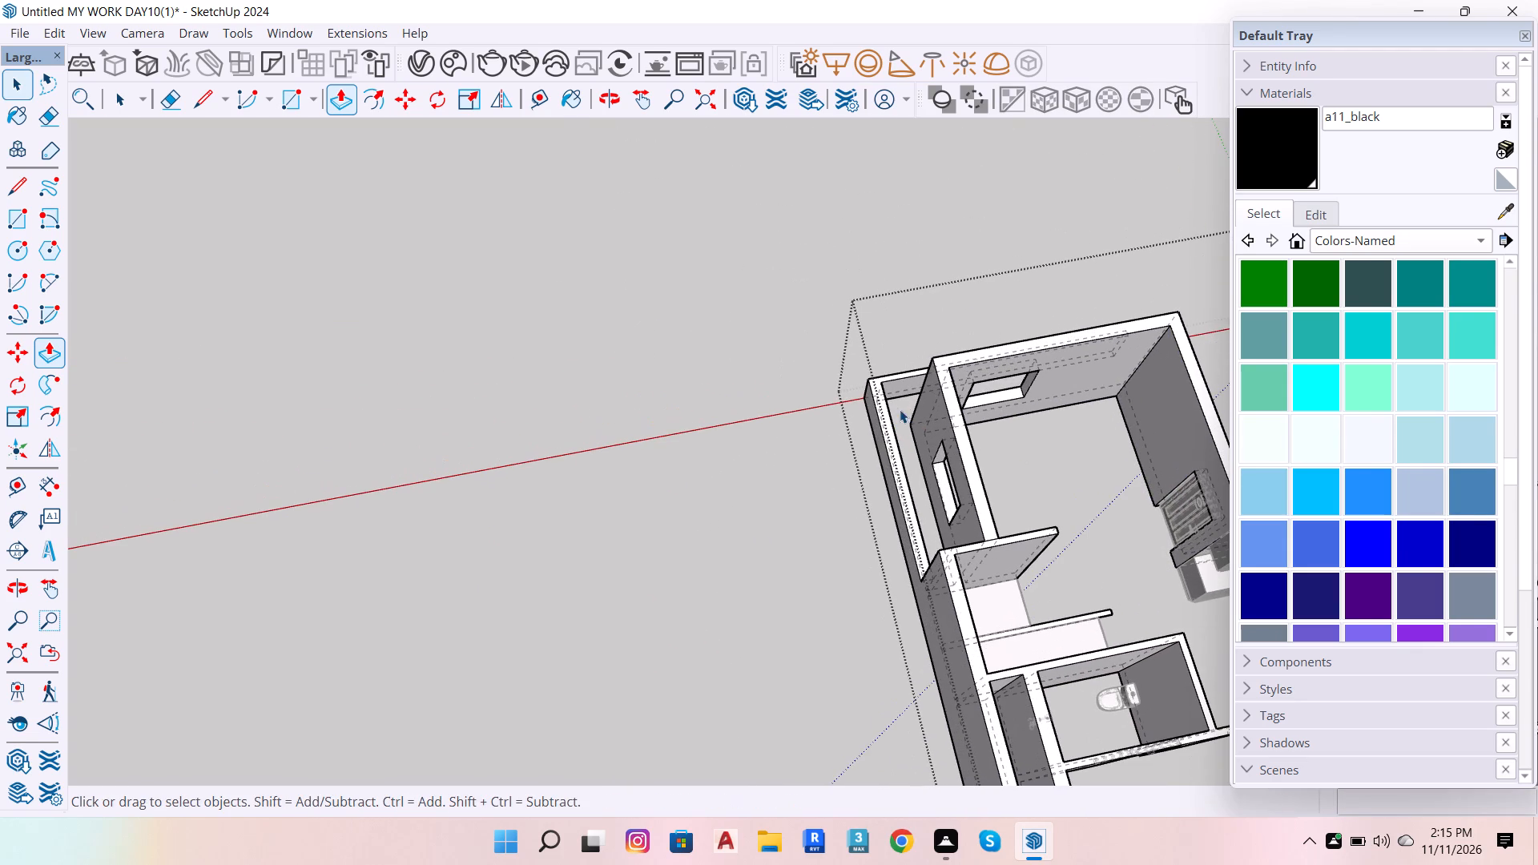
{"action": "key", "text": "o"}
{"action": "left_click_drag", "start_coordinate": [920, 436], "coordinate": [1228, 160]}
{"action": "left_click_drag", "start_coordinate": [670, 485], "coordinate": [923, 453]}
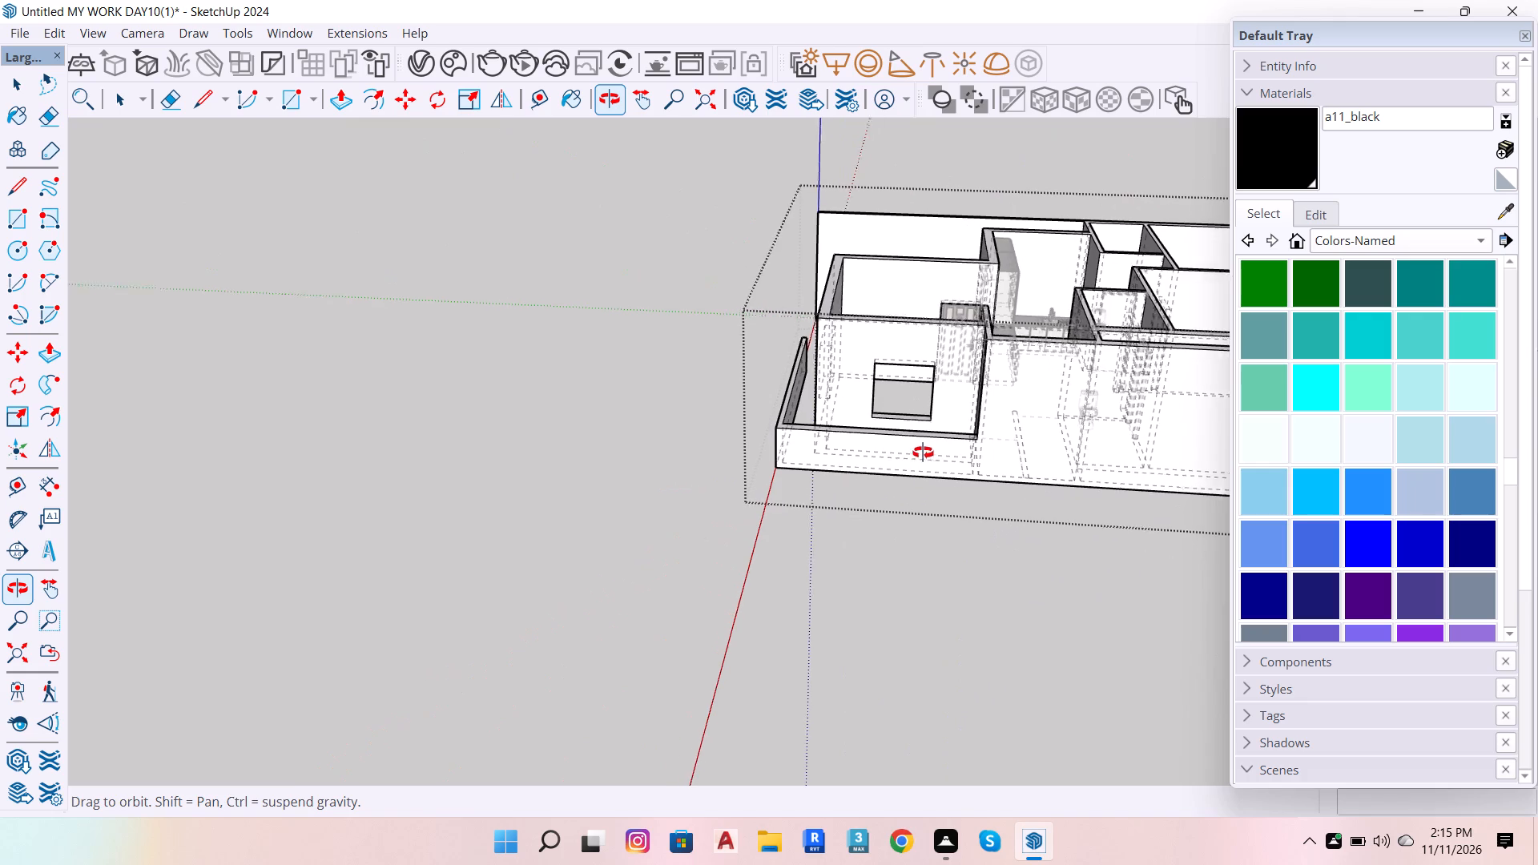
{"action": "left_click_drag", "start_coordinate": [923, 453], "coordinate": [924, 452]}
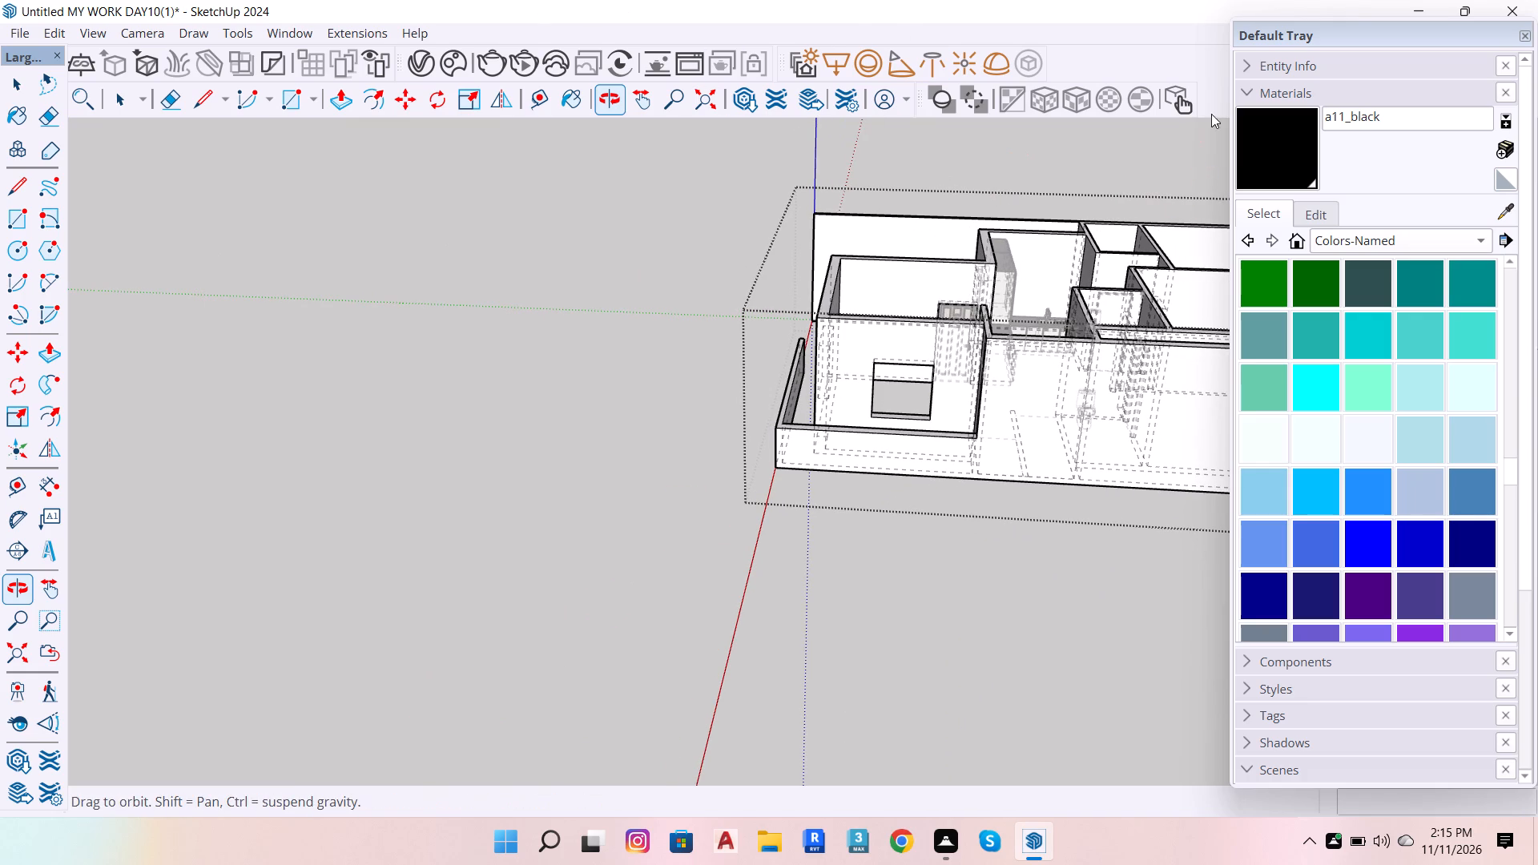
Display the Views toolbar and move it along the top row, hiding the Large Tool Set to reach it.
{"action": "right_click", "coordinate": [1149, 43]}
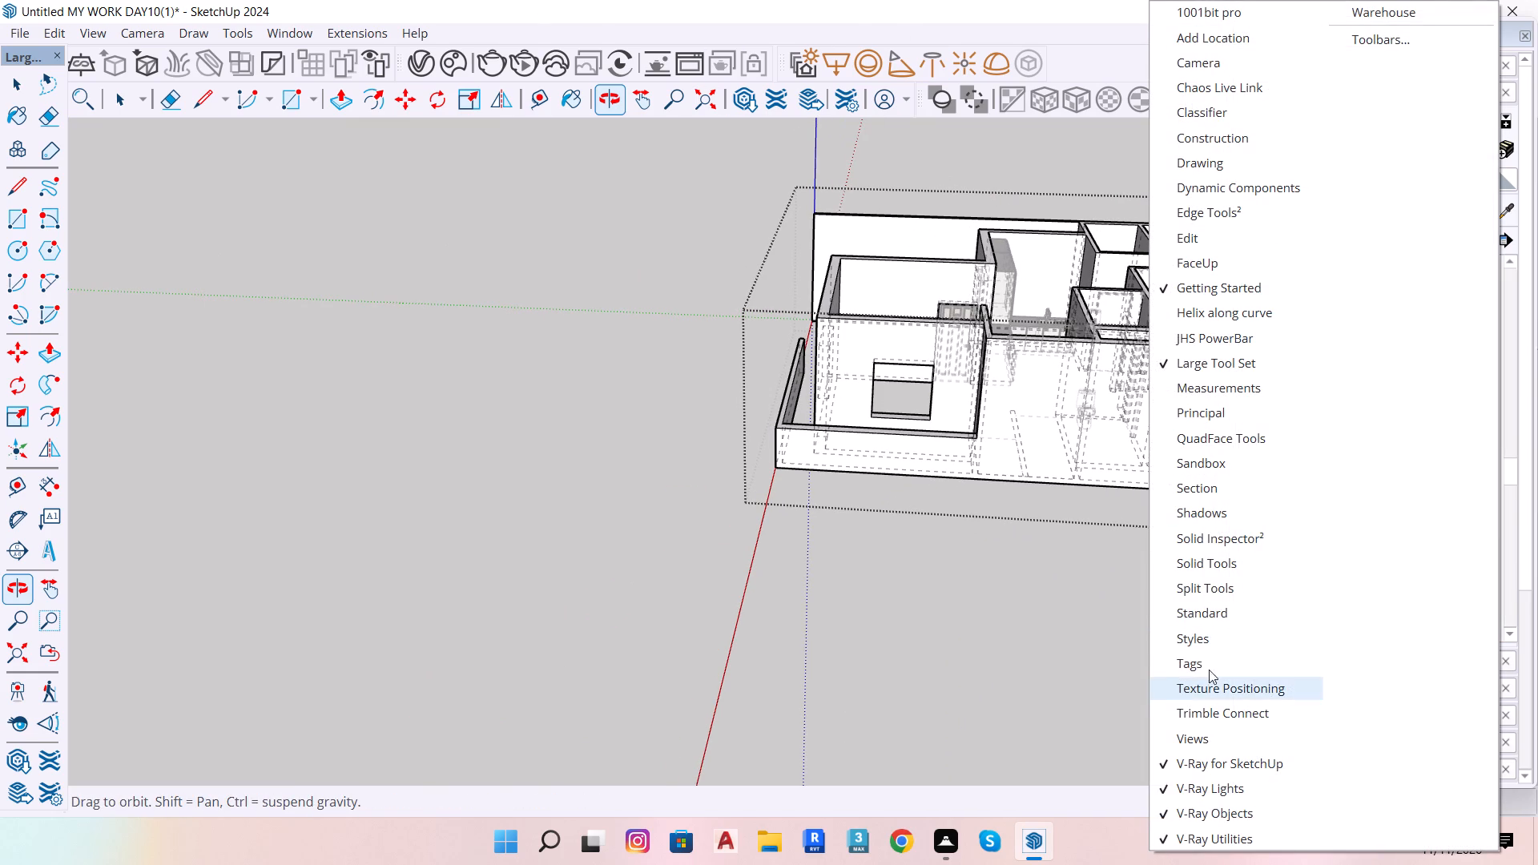
{"action": "left_click", "coordinate": [1217, 734]}
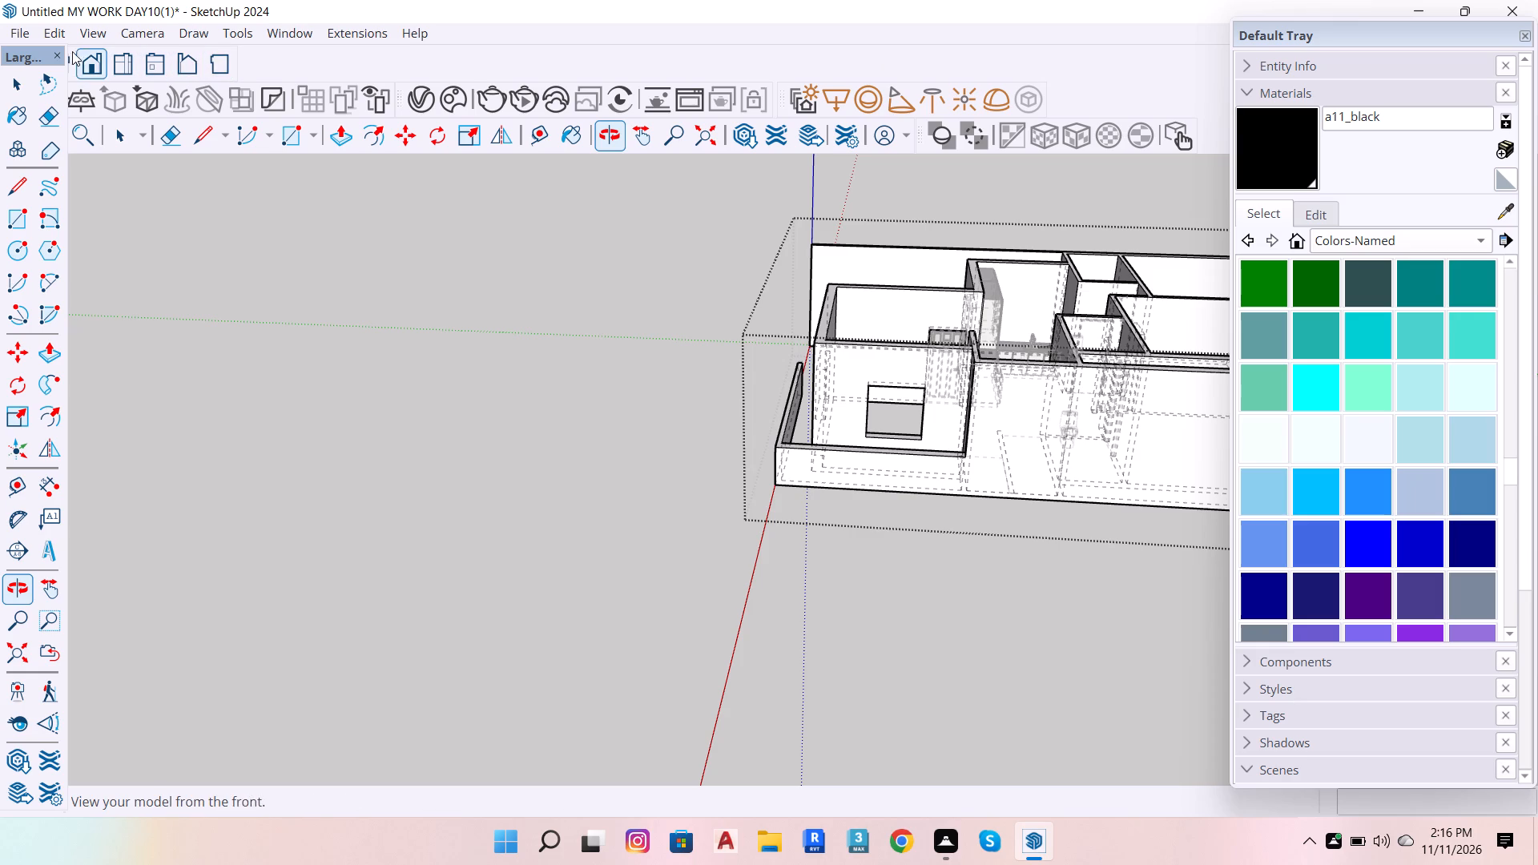
{"action": "left_click_drag", "start_coordinate": [81, 46], "coordinate": [252, 40]}
{"action": "left_click_drag", "start_coordinate": [237, 52], "coordinate": [411, 69]}
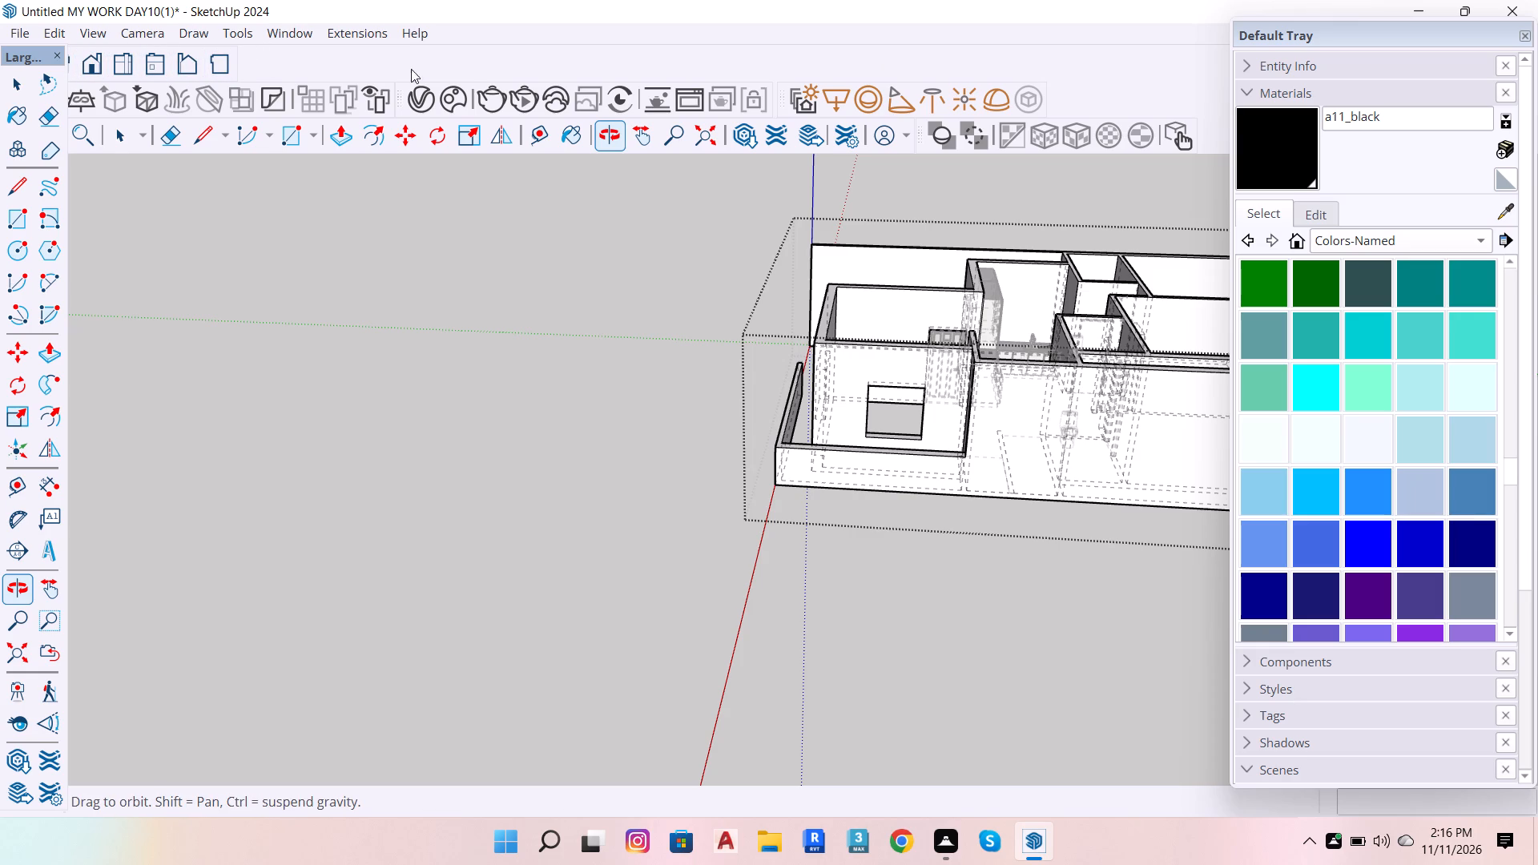
{"action": "left_click_drag", "start_coordinate": [411, 69], "coordinate": [431, 69]}
{"action": "left_click", "coordinate": [59, 54]}
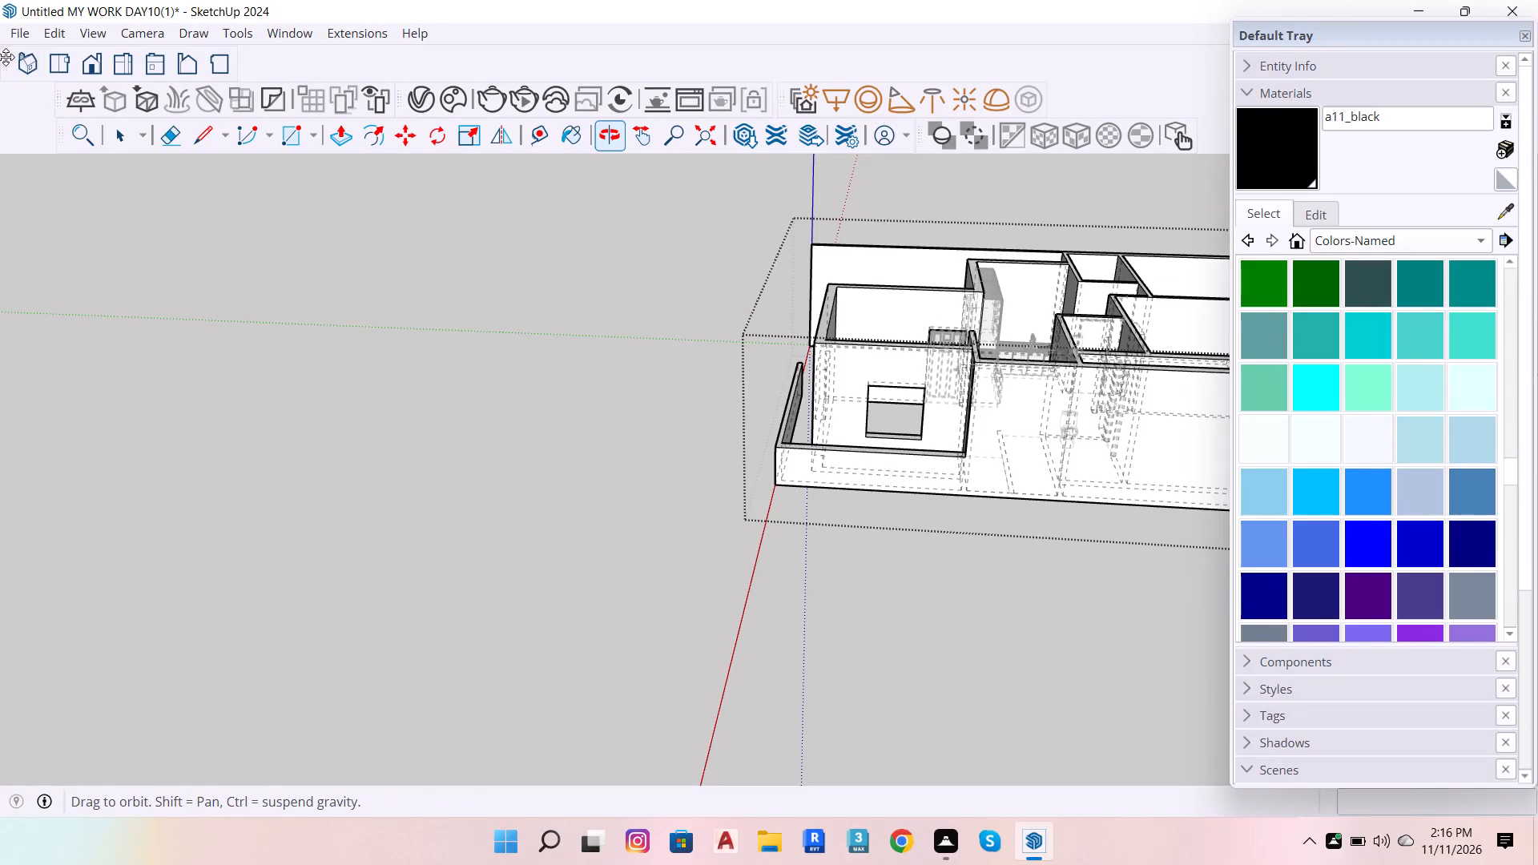
{"action": "left_click_drag", "start_coordinate": [6, 57], "coordinate": [255, 45]}
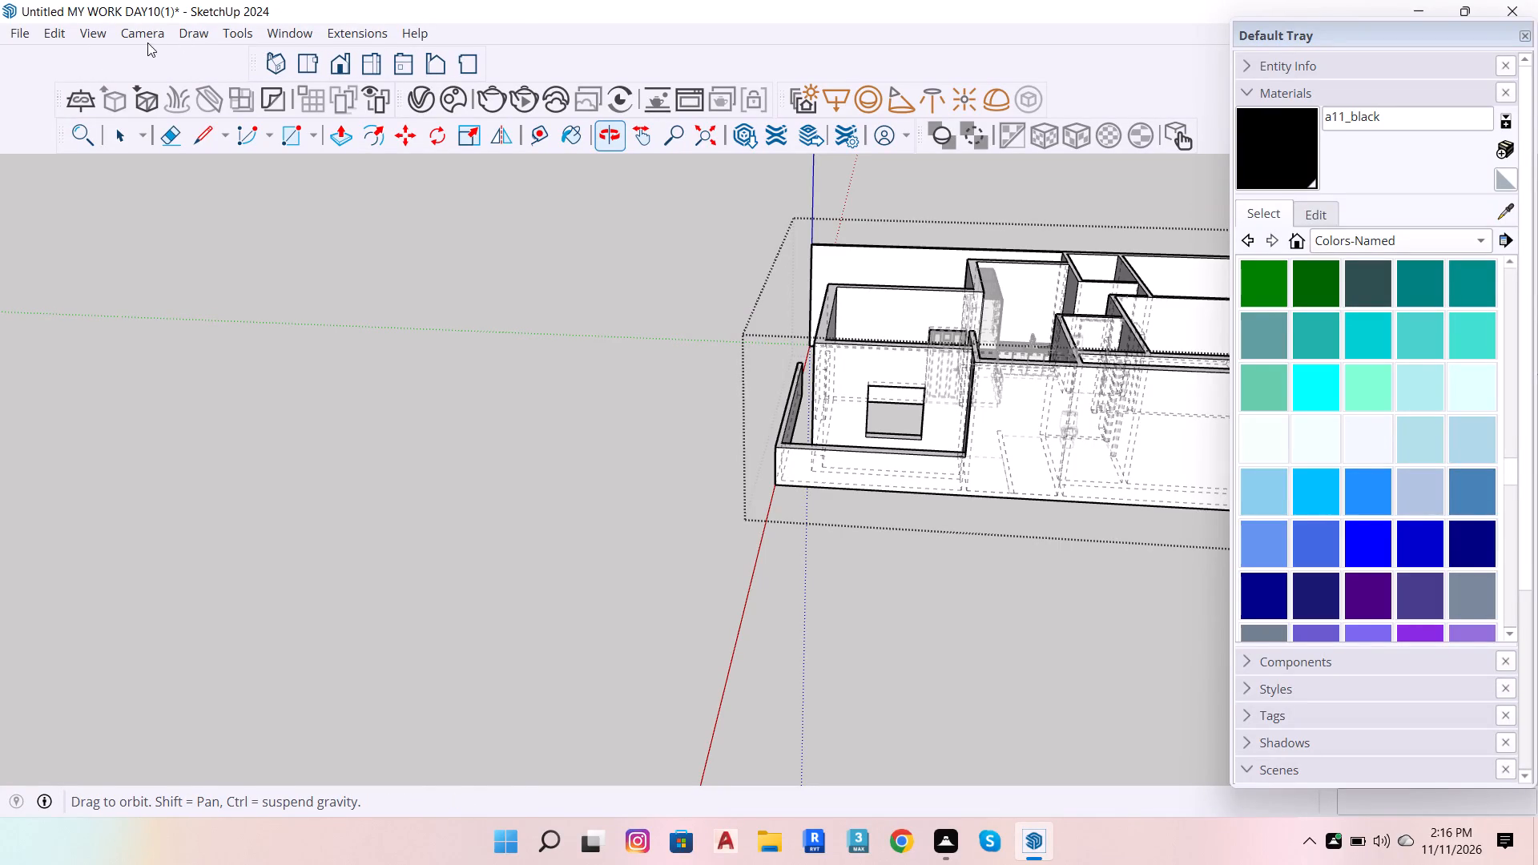
Show the Large Tool Set toolbar again.
{"action": "right_click", "coordinate": [172, 59]}
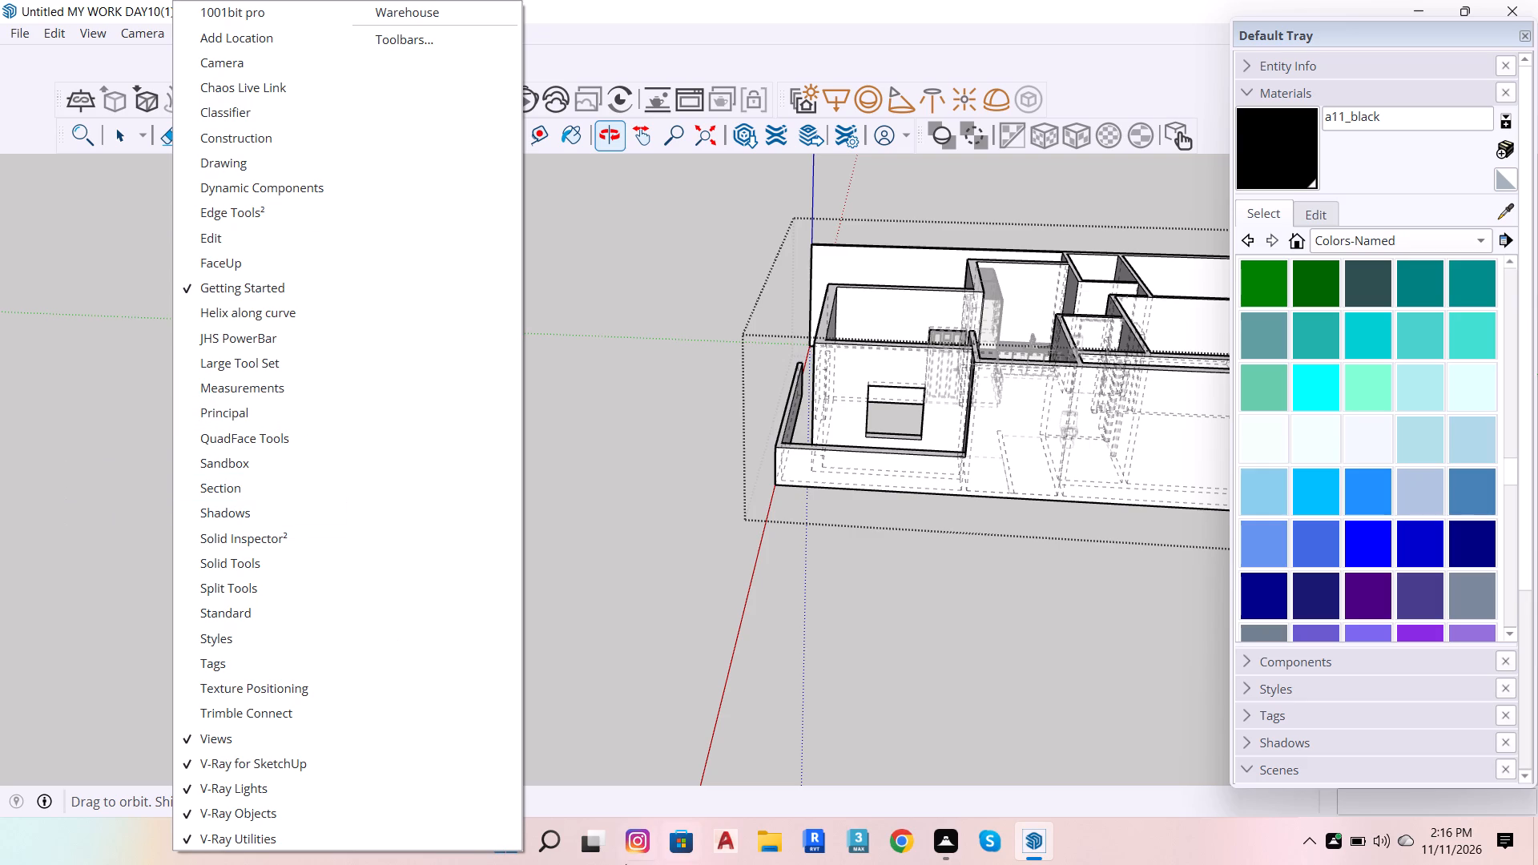
{"action": "left_click", "coordinate": [285, 366]}
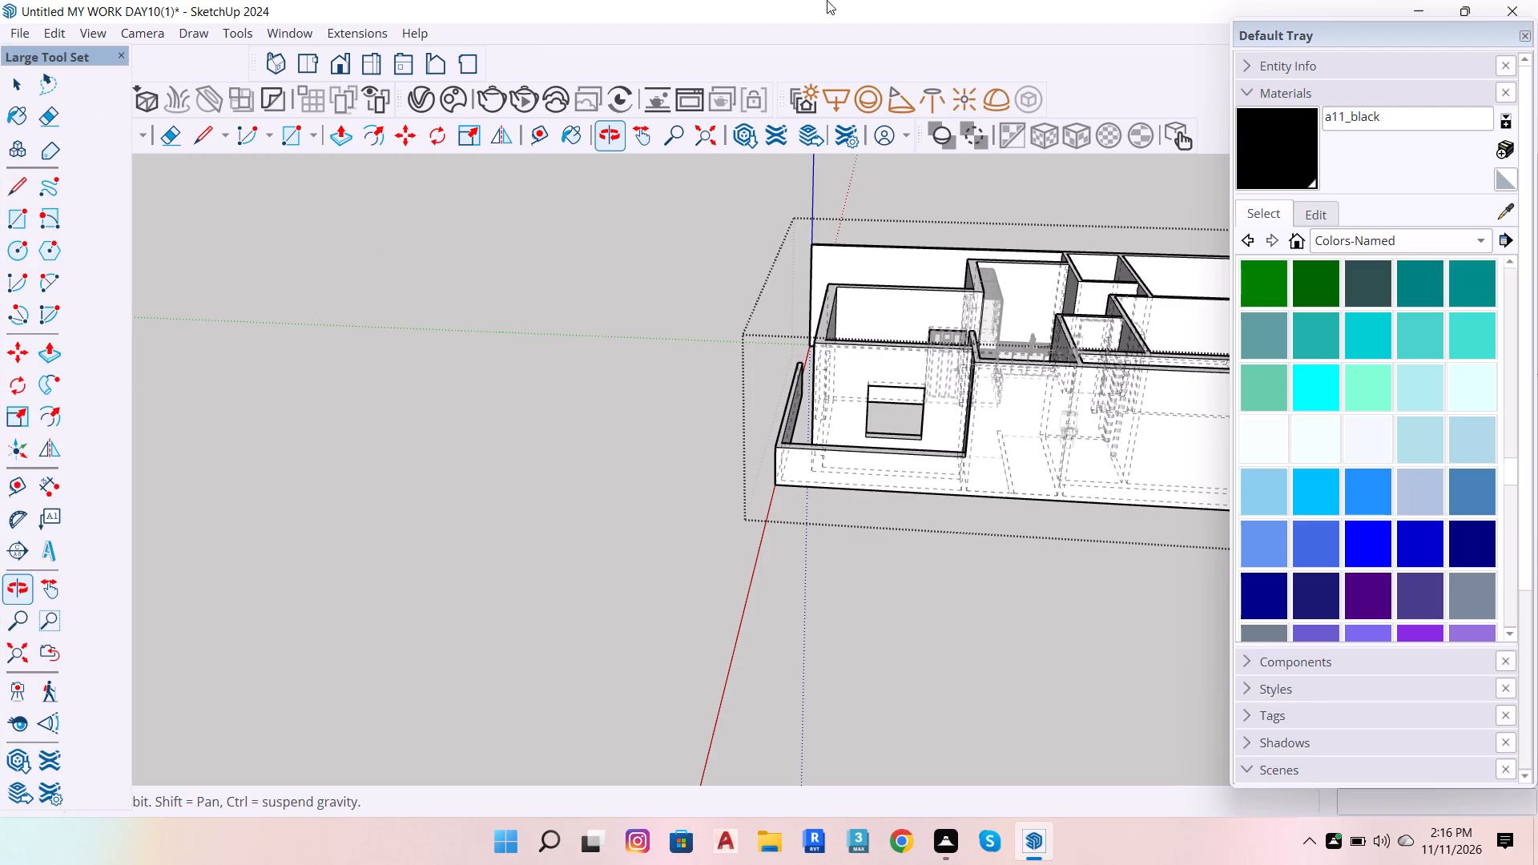
Display the Edit, Drawing, Classifier, Construction and Dynamic Components toolbars.
{"action": "right_click", "coordinate": [904, 31]}
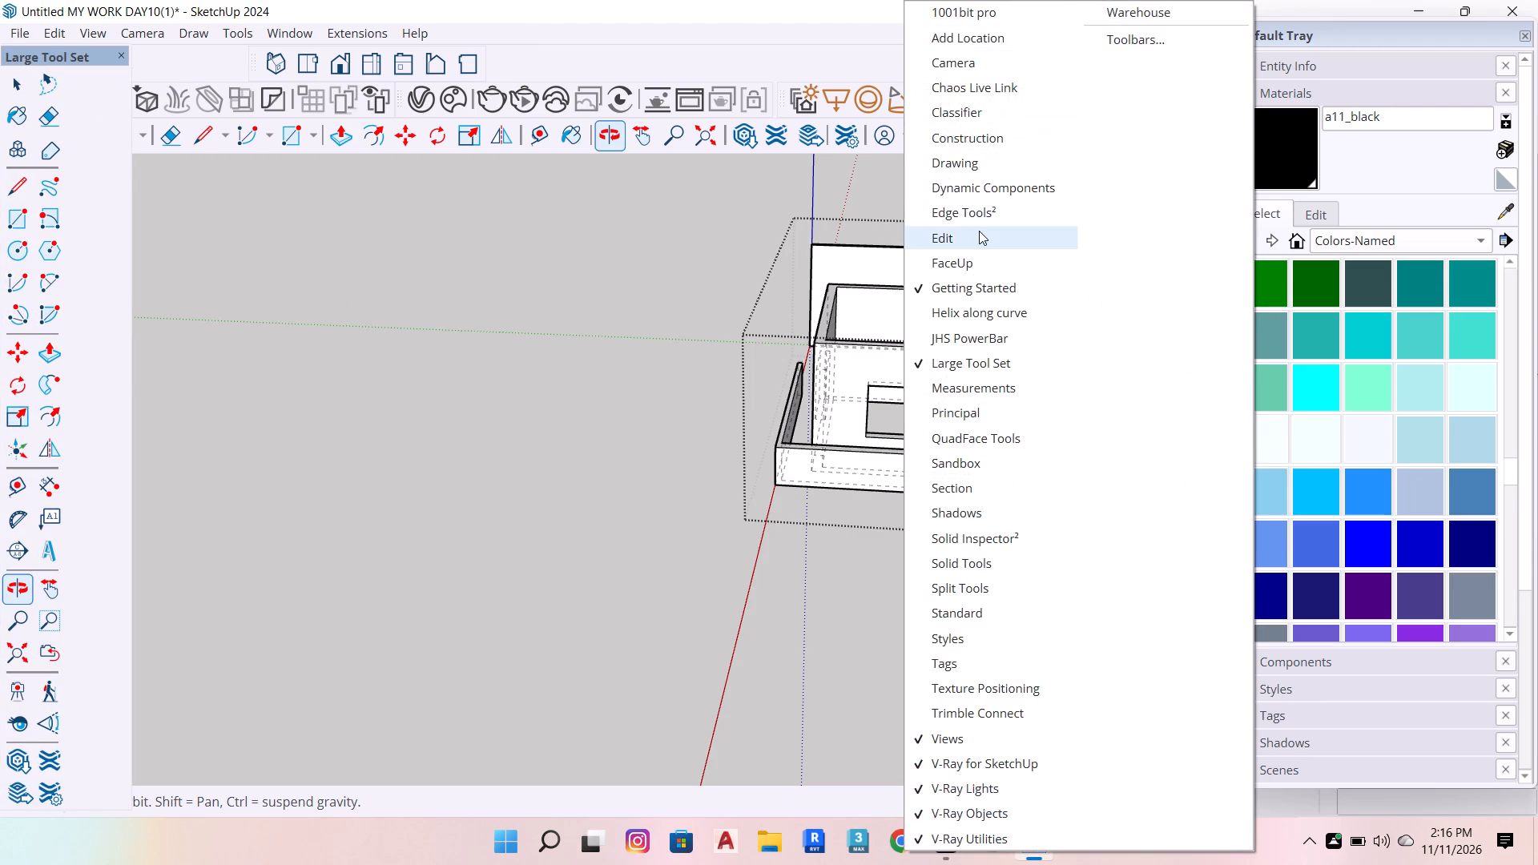
{"action": "left_click", "coordinate": [979, 231]}
{"action": "scroll", "coordinate": [340, 415], "scroll_direction": "down", "scroll_amount": 3}
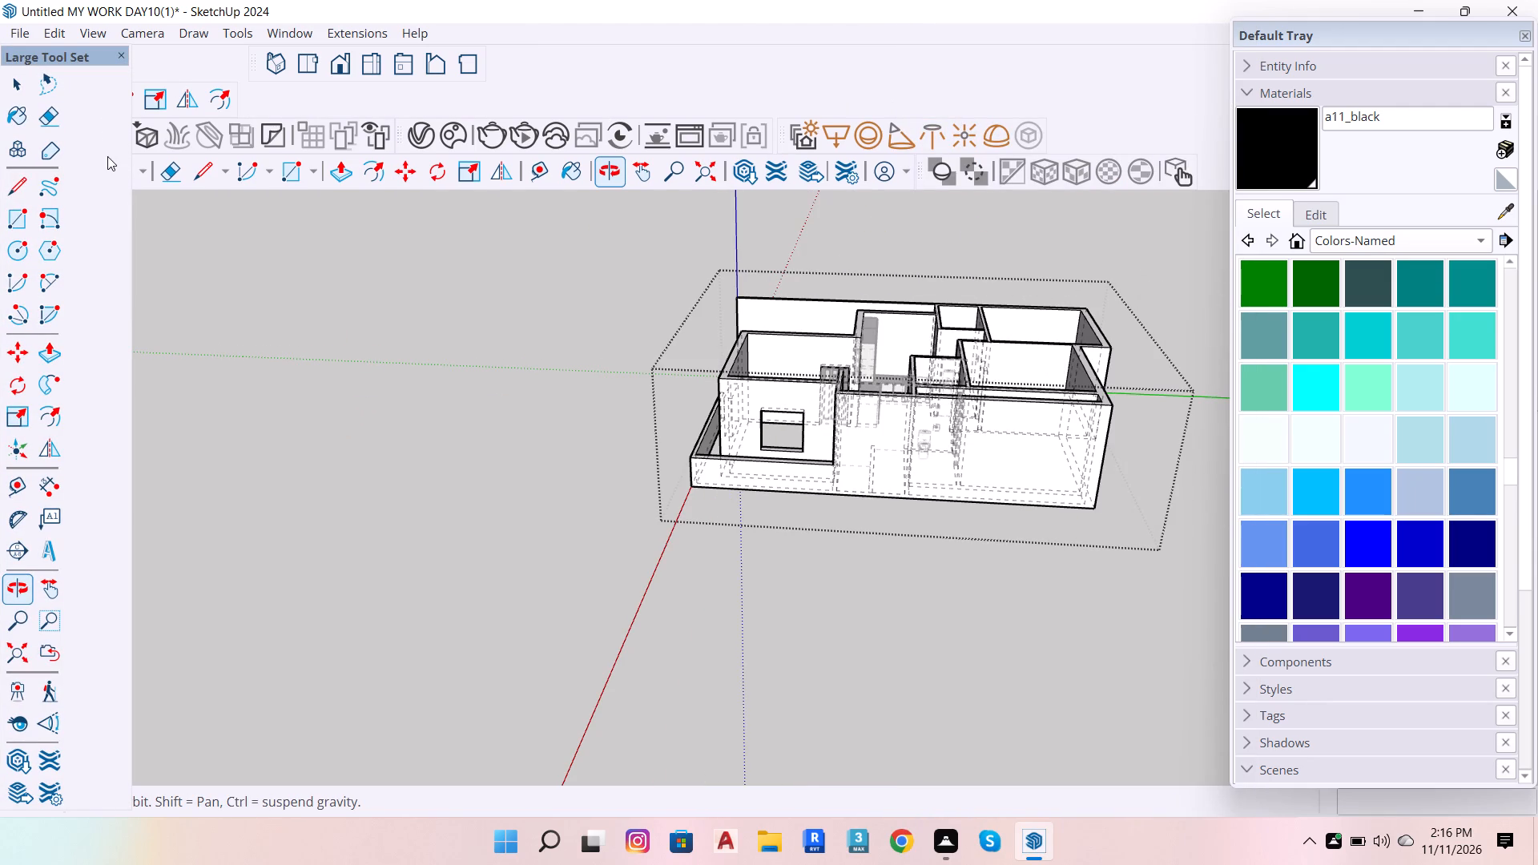
{"action": "right_click", "coordinate": [546, 84]}
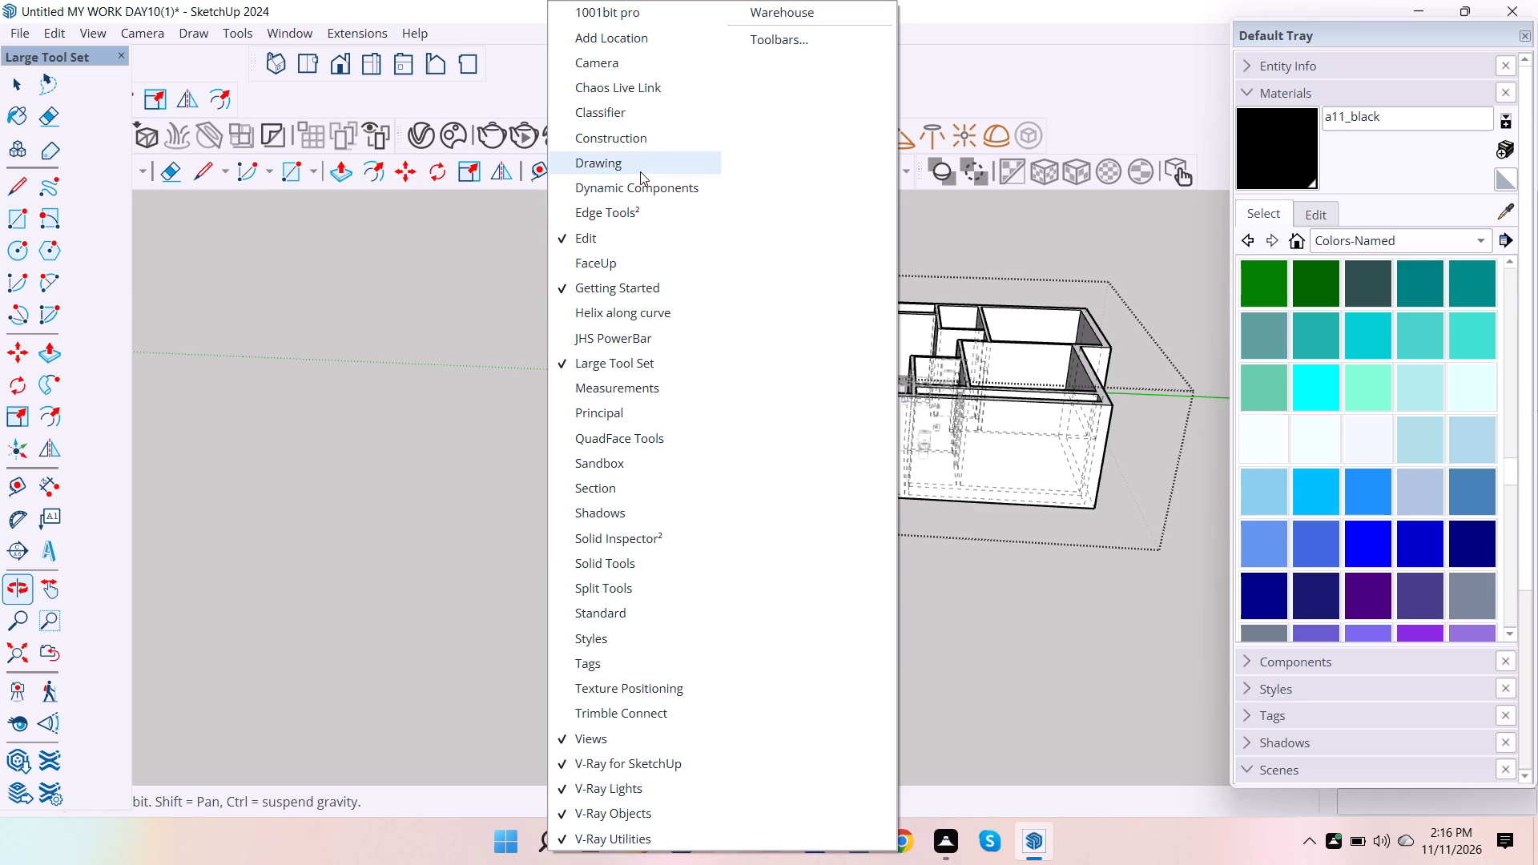
{"action": "left_click", "coordinate": [640, 171]}
{"action": "right_click", "coordinate": [671, 66]}
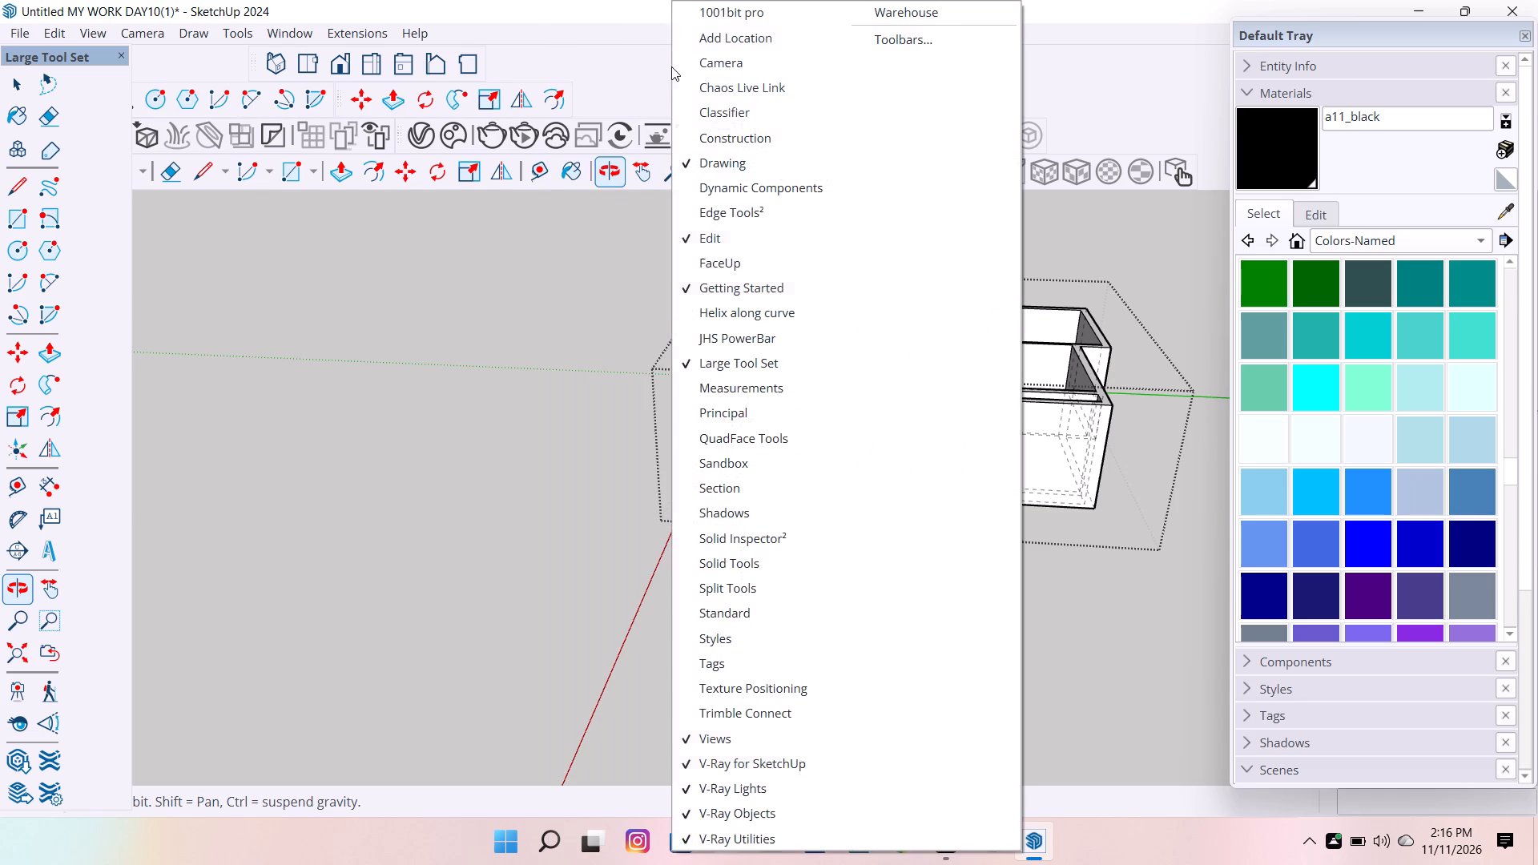
{"action": "left_click", "coordinate": [718, 116]}
{"action": "left_click", "coordinate": [696, 68]}
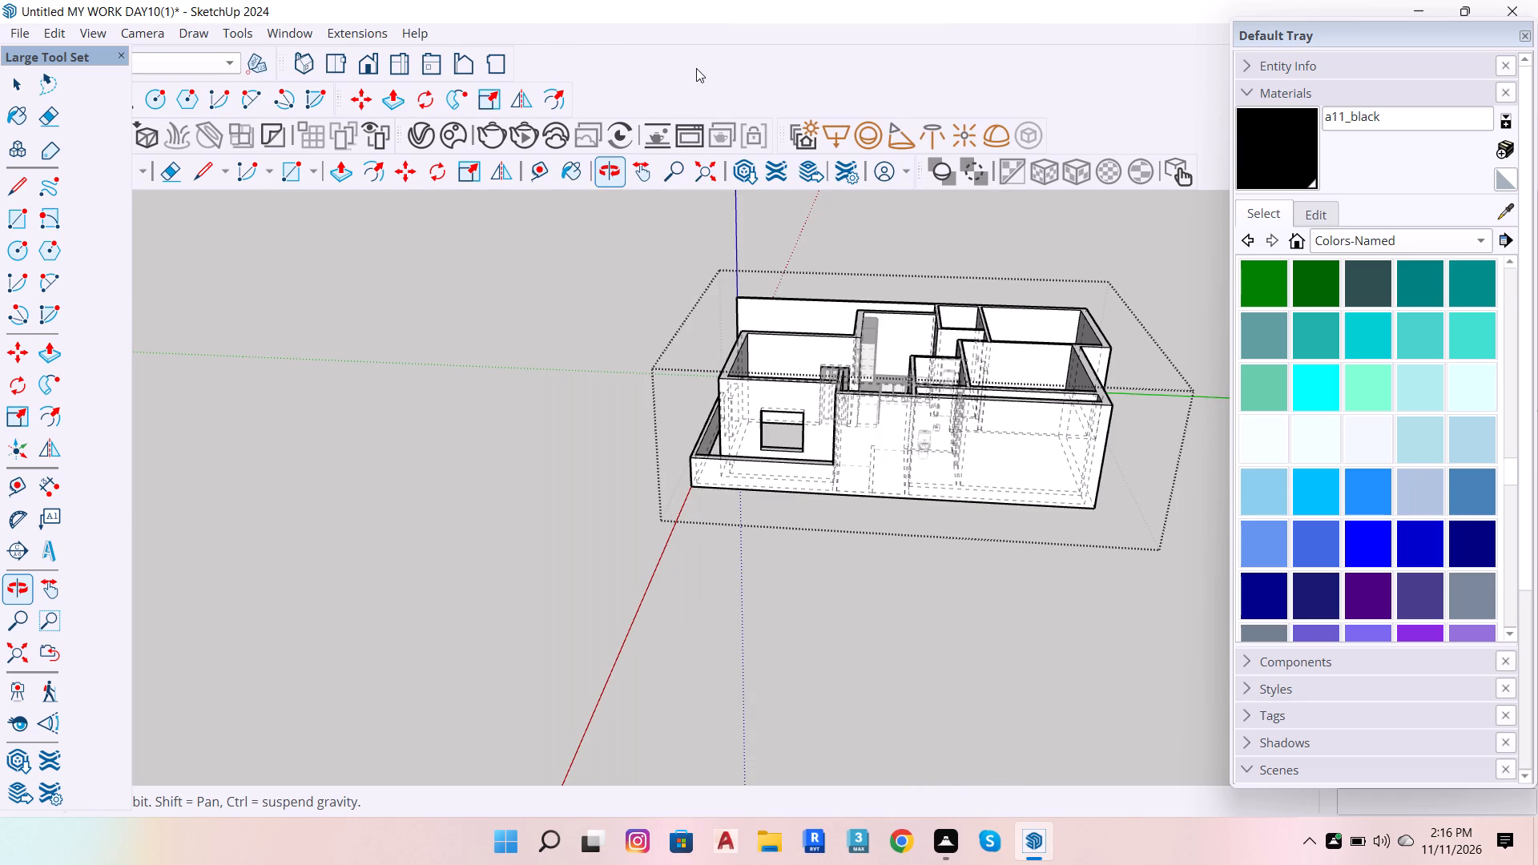
{"action": "right_click_drag", "start_coordinate": [574, 65], "coordinate": [582, 58]}
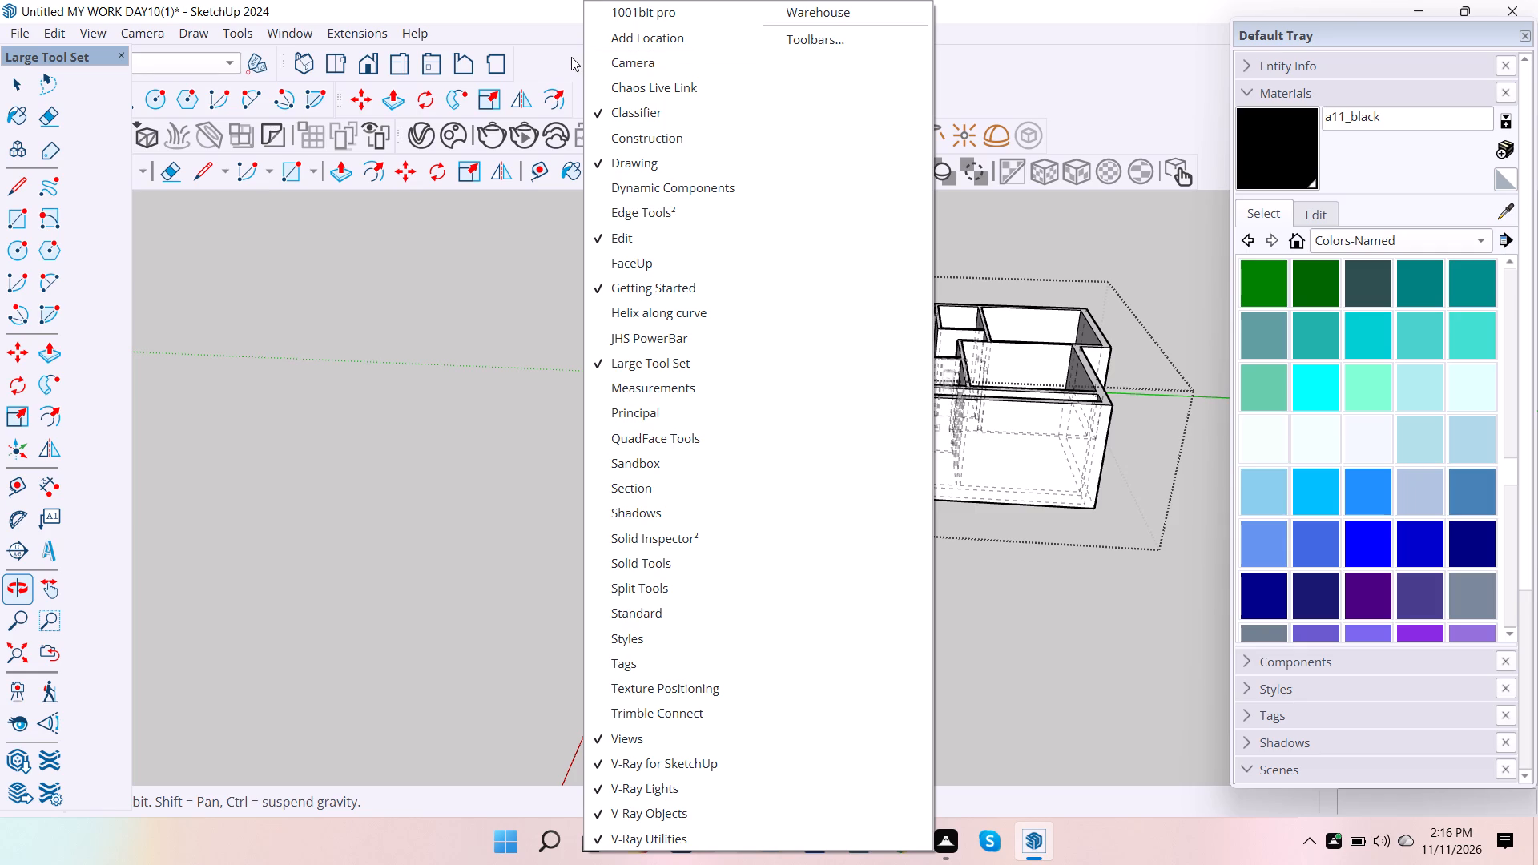
{"action": "left_click", "coordinate": [658, 143]}
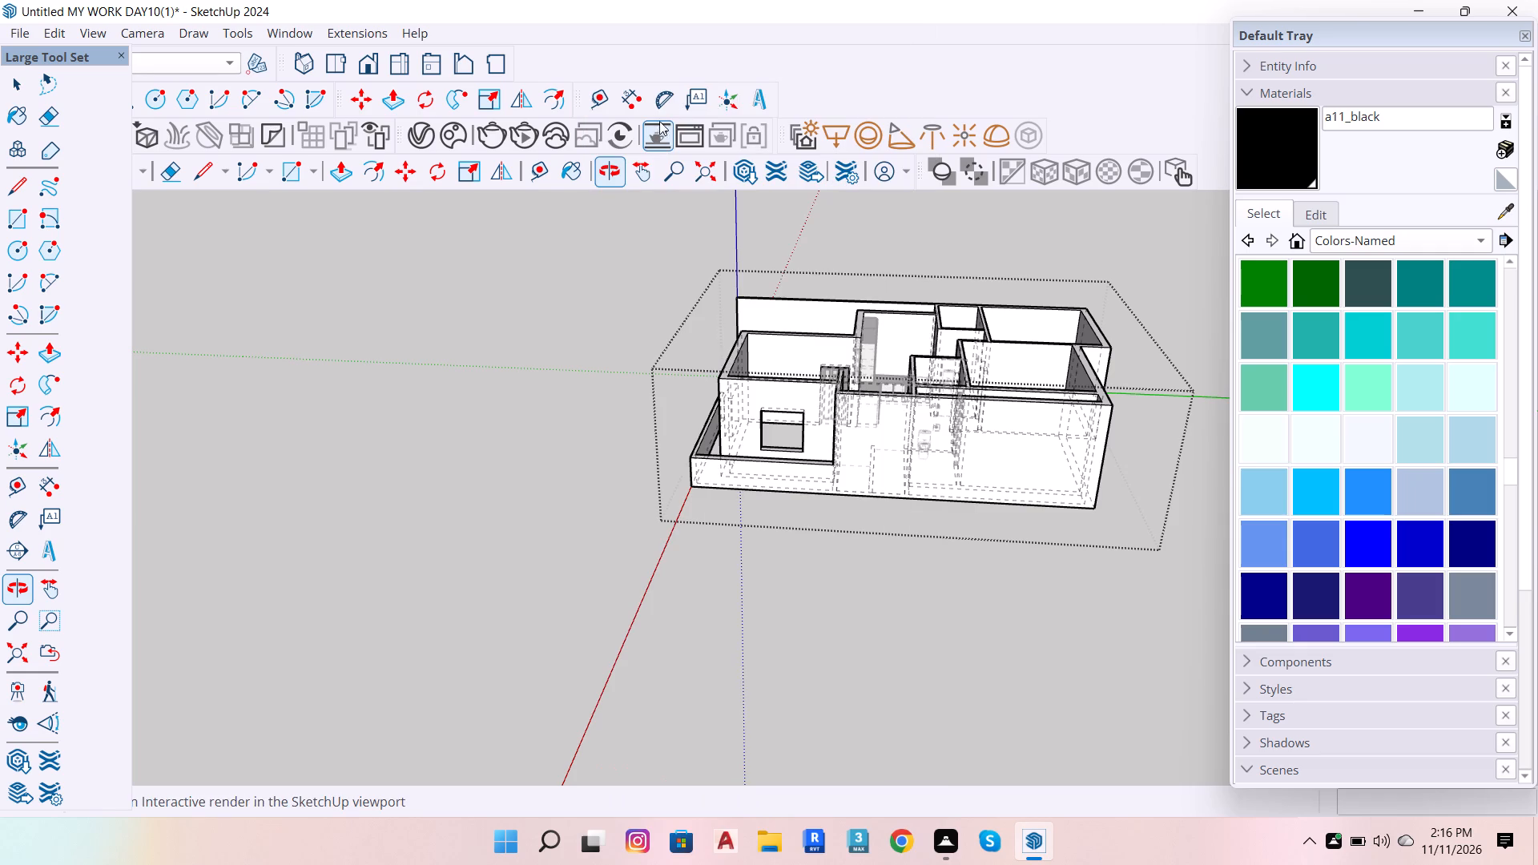
{"action": "right_click", "coordinate": [842, 78]}
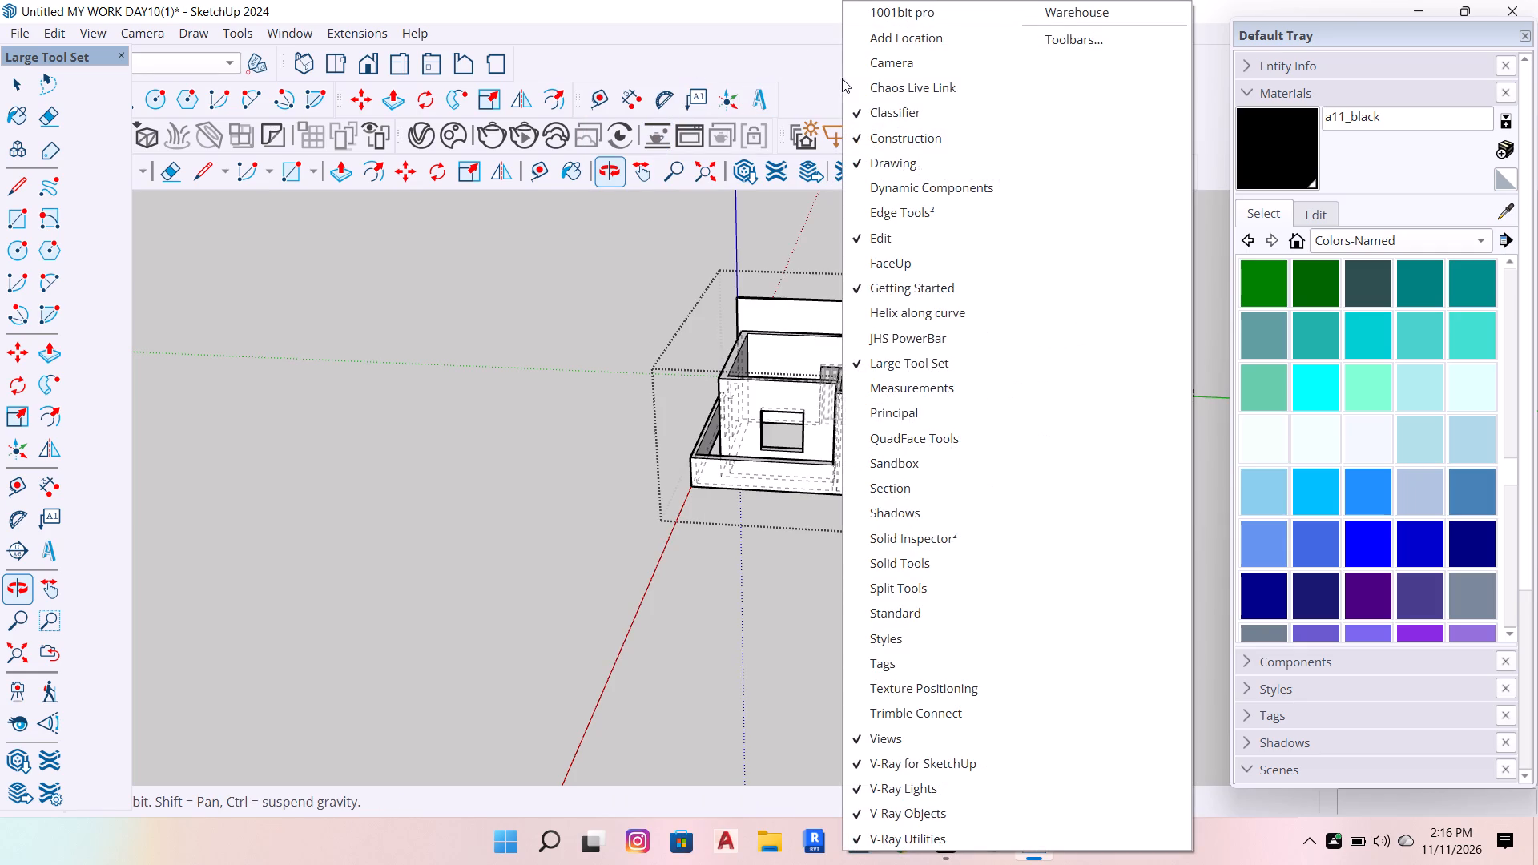
{"action": "left_click", "coordinate": [900, 186]}
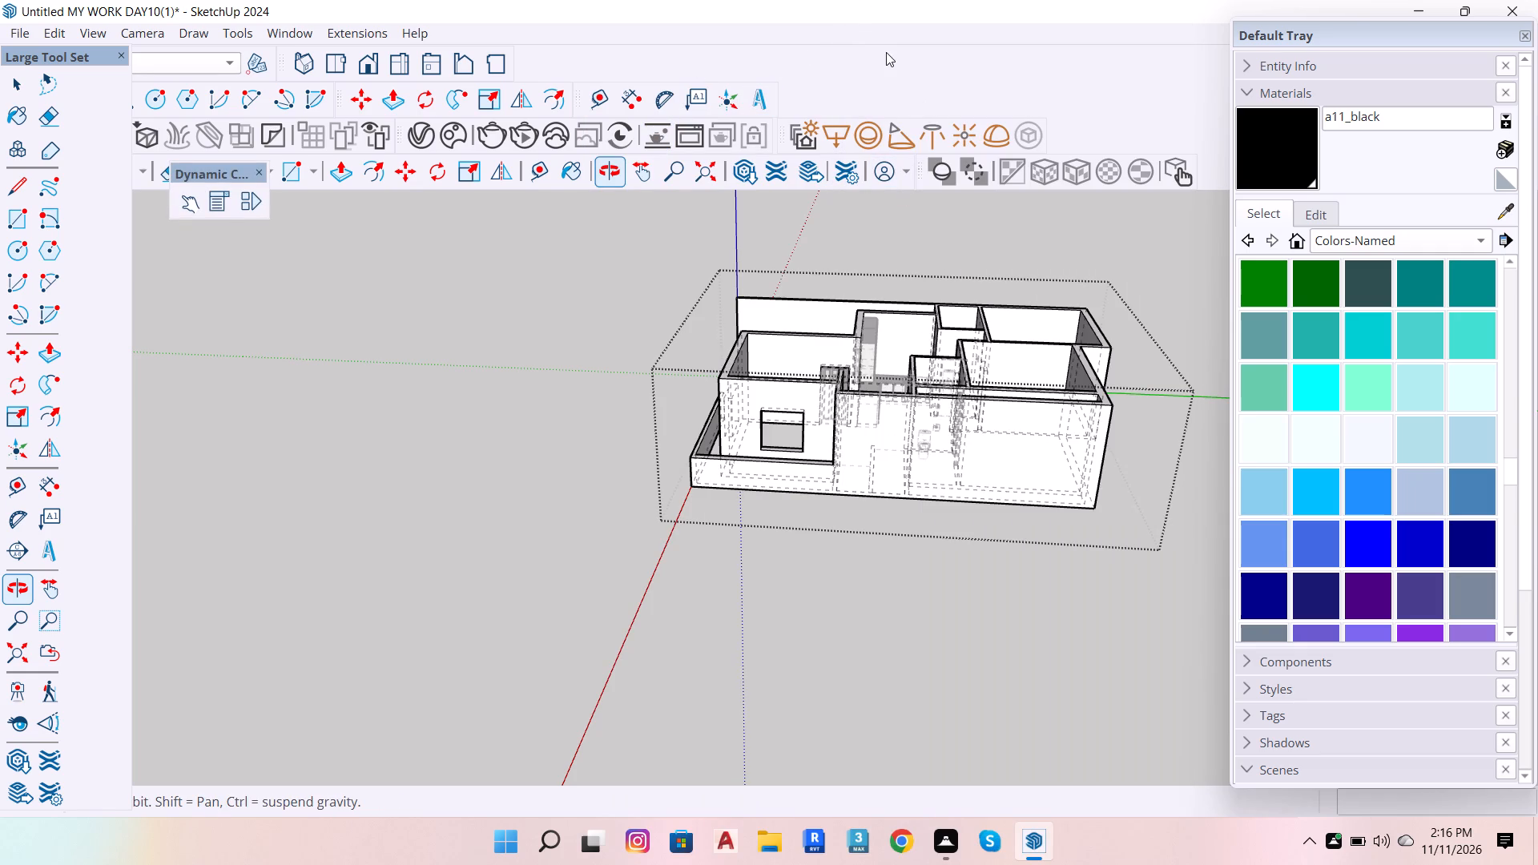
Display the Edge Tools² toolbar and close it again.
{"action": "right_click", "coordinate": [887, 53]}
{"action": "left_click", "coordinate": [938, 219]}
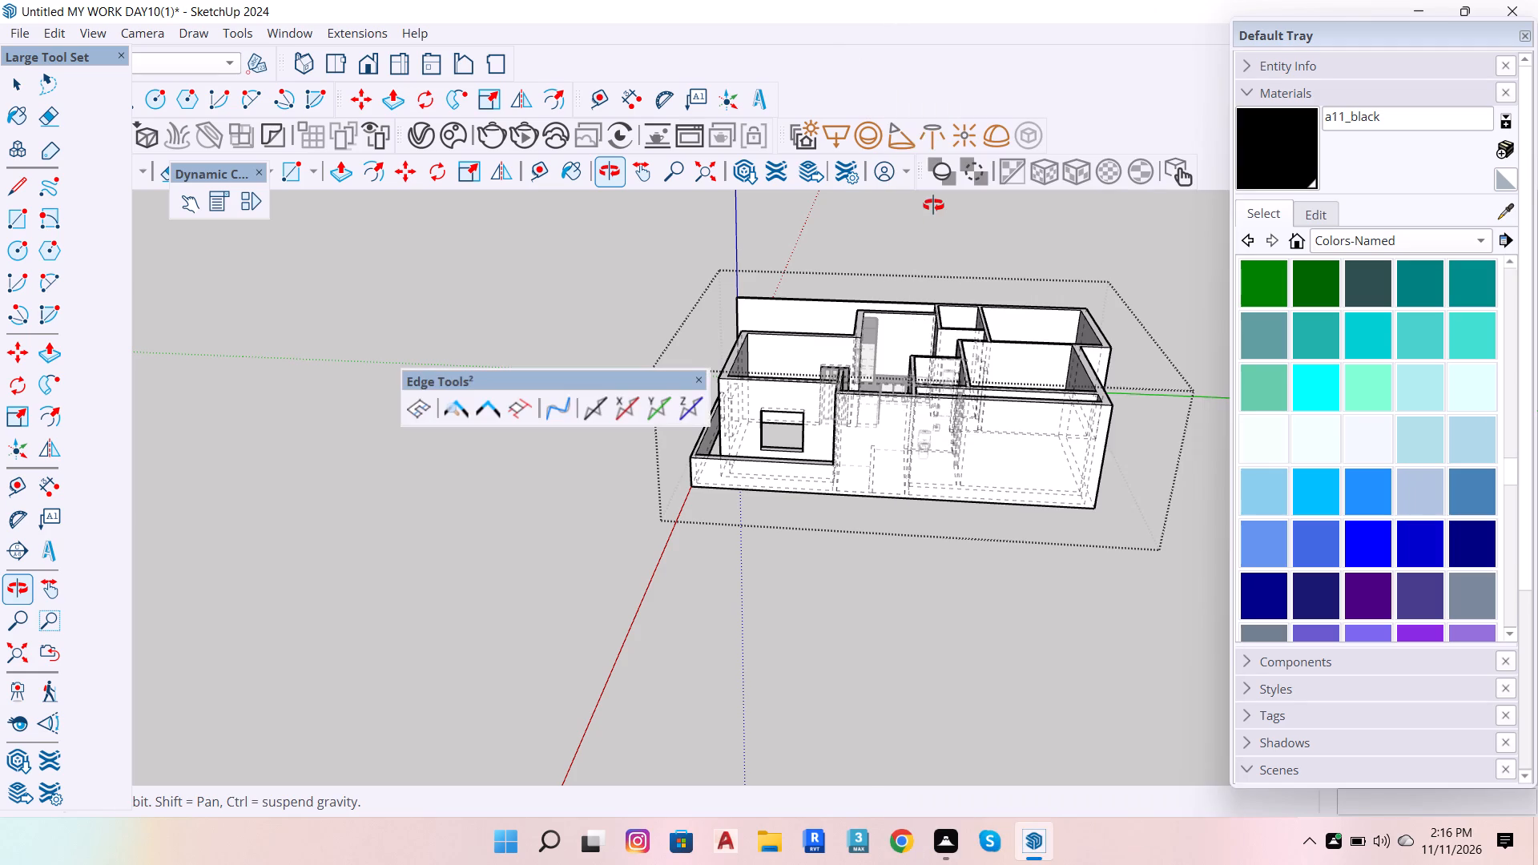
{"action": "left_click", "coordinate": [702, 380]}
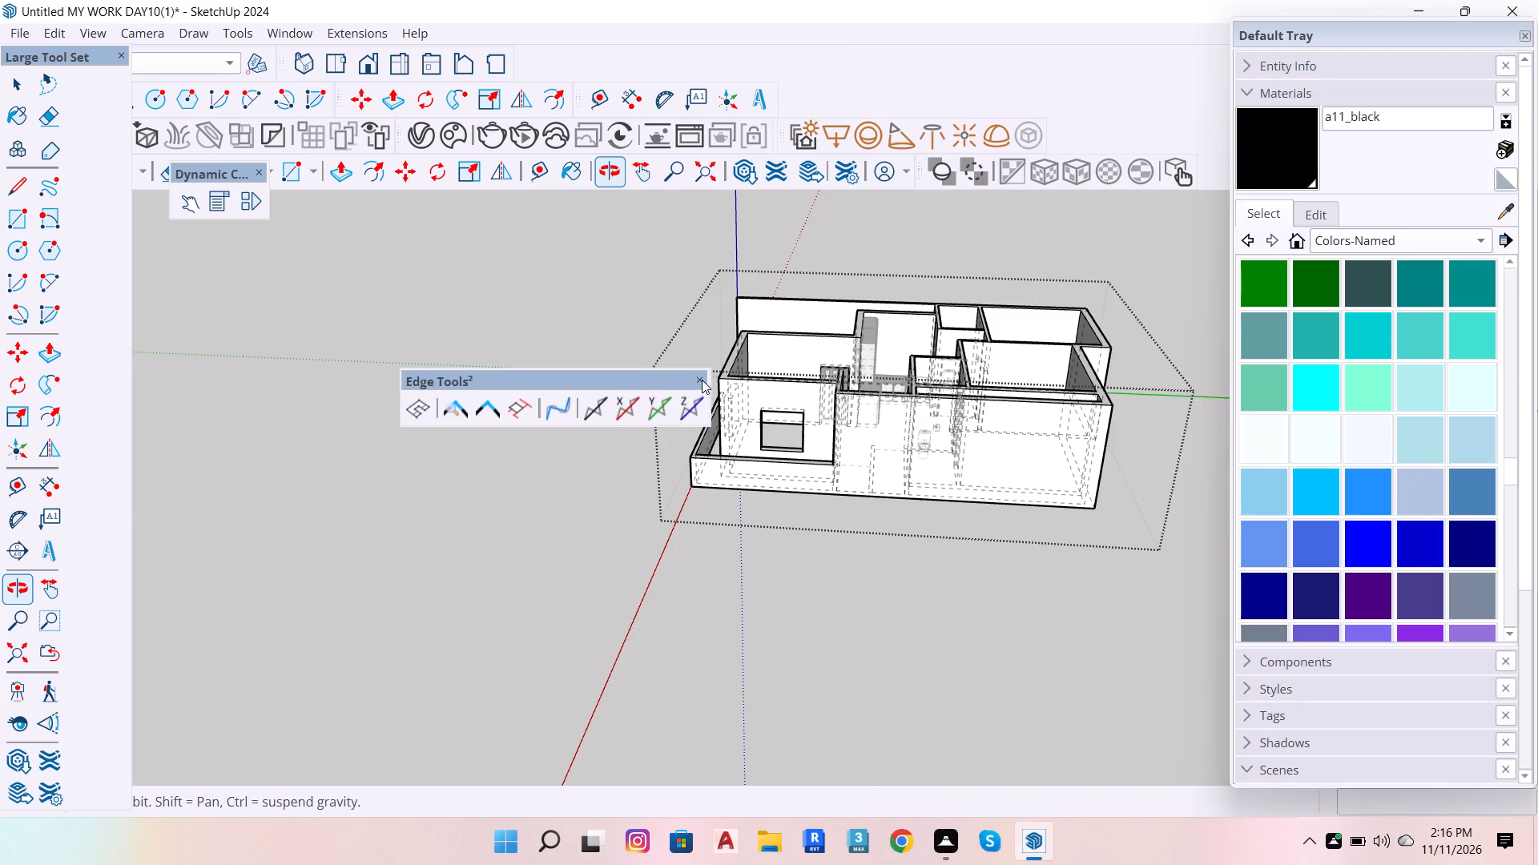
Display the Principal toolbar.
{"action": "right_click", "coordinate": [918, 73]}
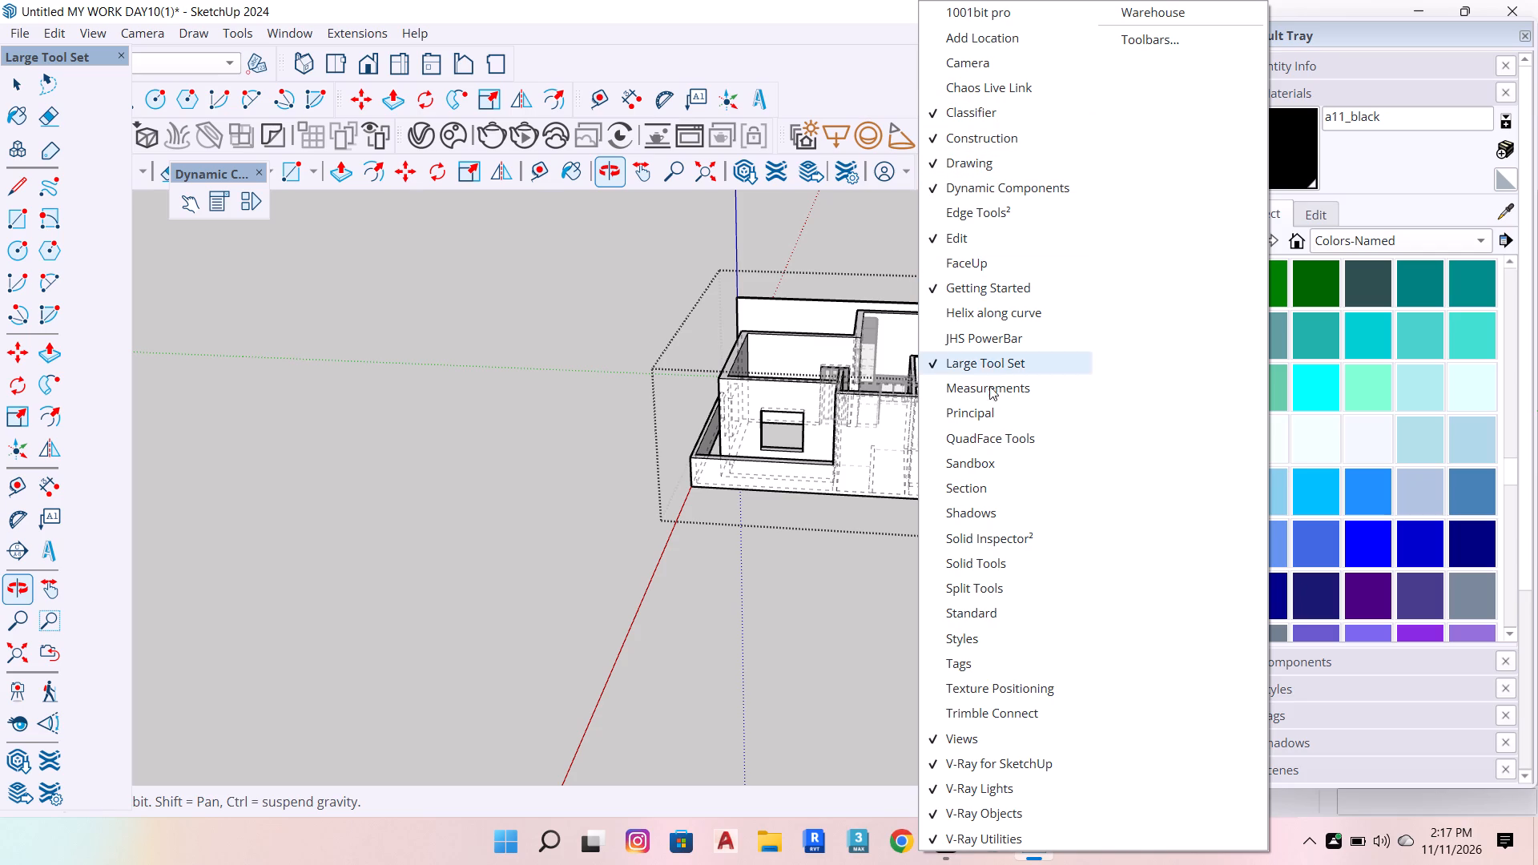
{"action": "left_click", "coordinate": [989, 410]}
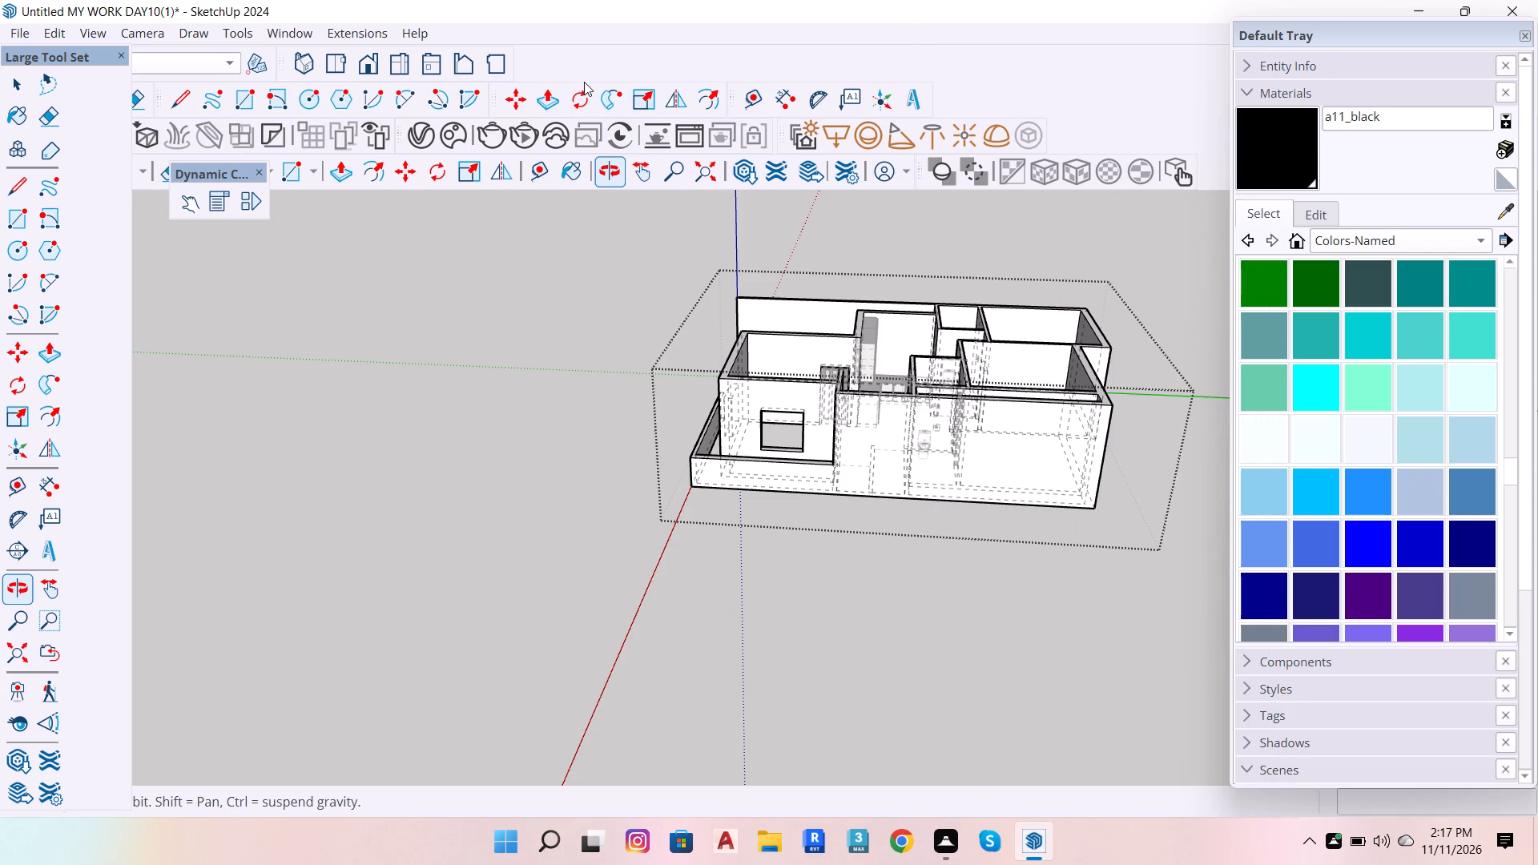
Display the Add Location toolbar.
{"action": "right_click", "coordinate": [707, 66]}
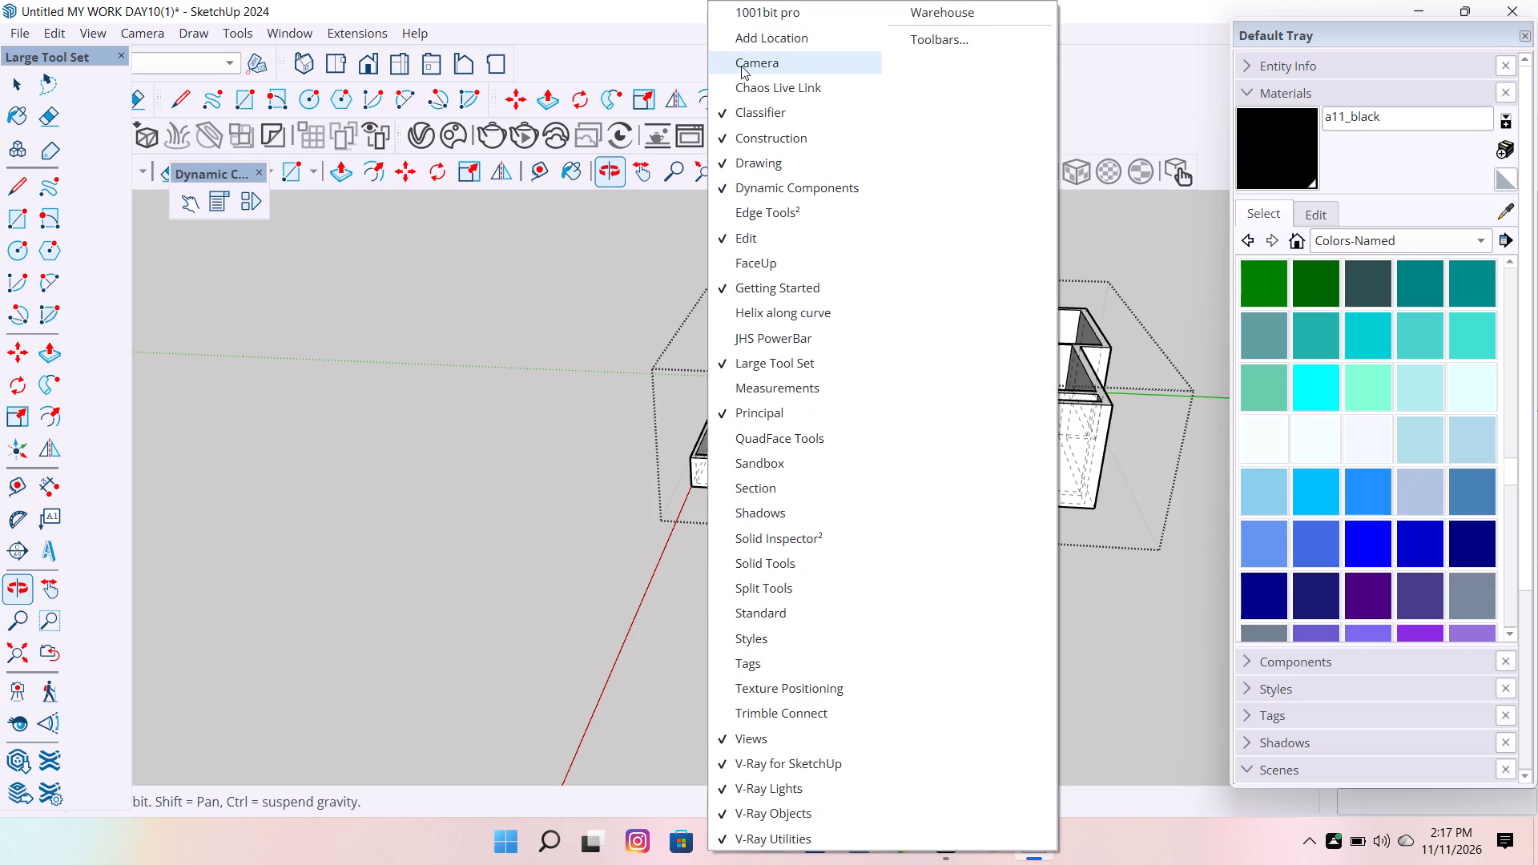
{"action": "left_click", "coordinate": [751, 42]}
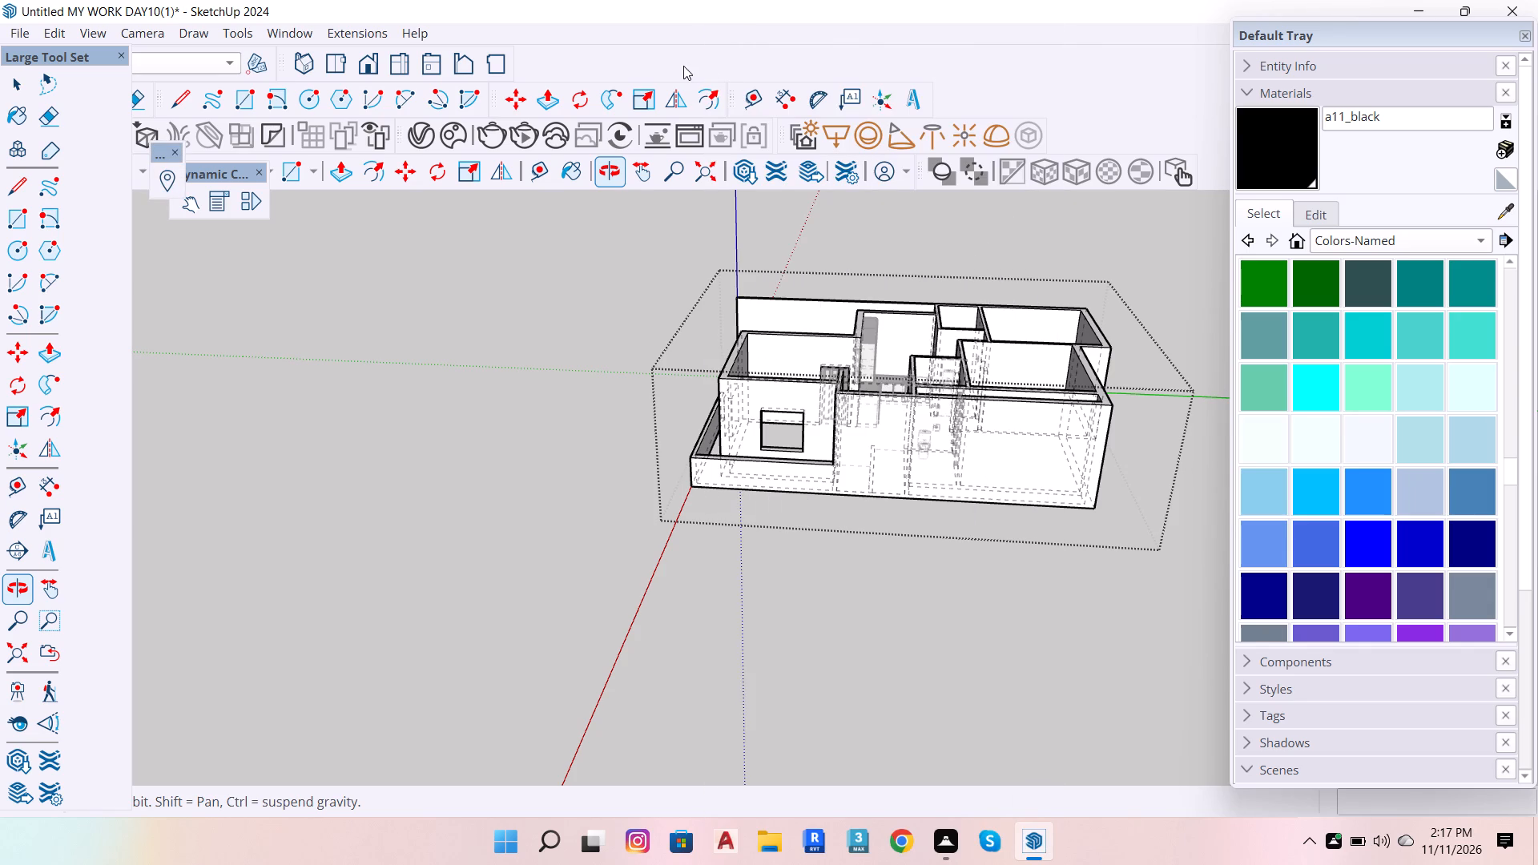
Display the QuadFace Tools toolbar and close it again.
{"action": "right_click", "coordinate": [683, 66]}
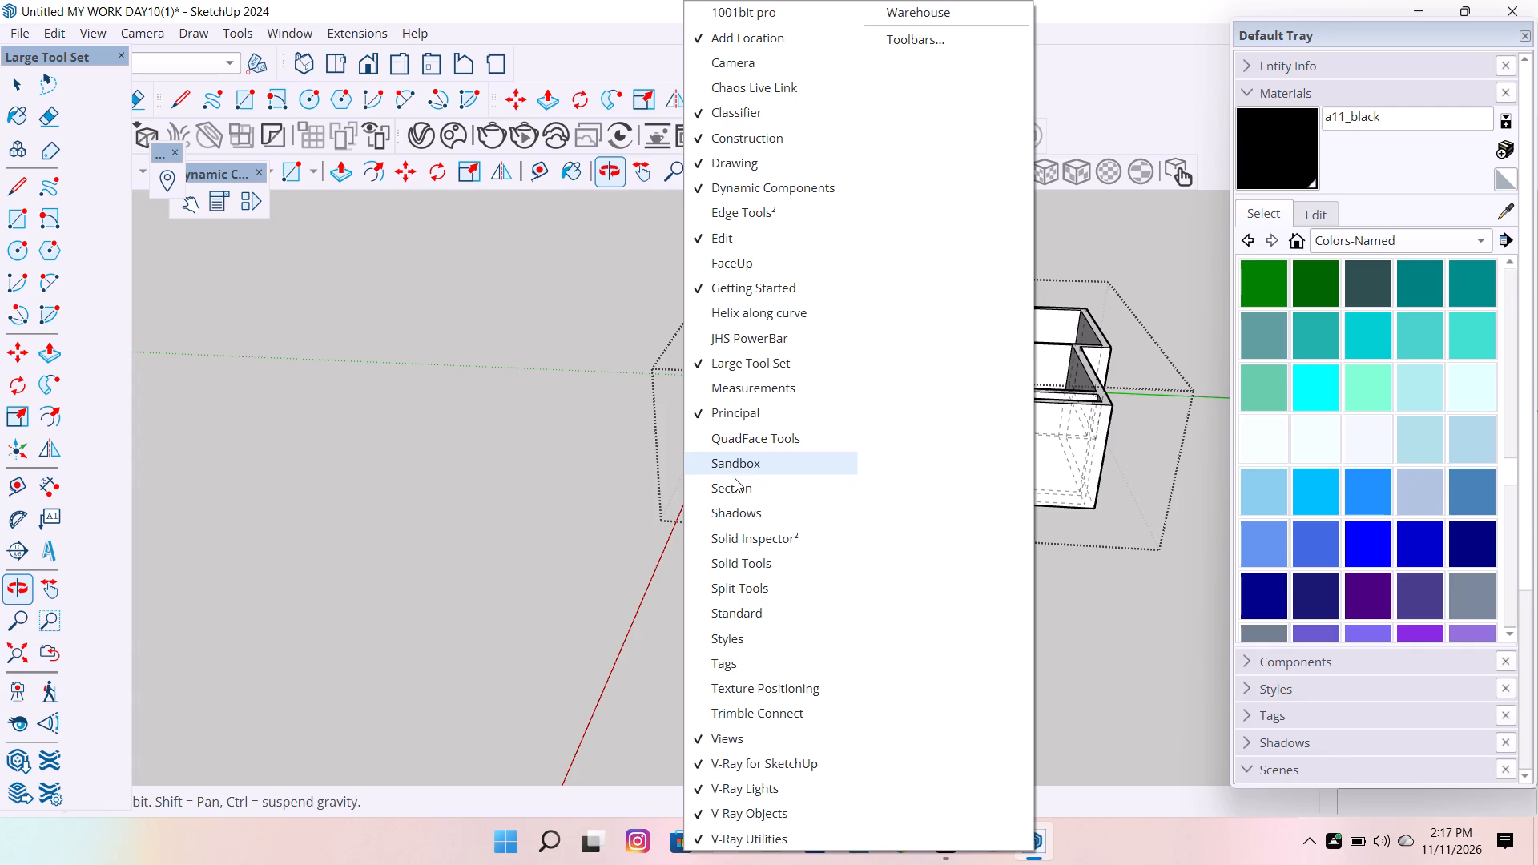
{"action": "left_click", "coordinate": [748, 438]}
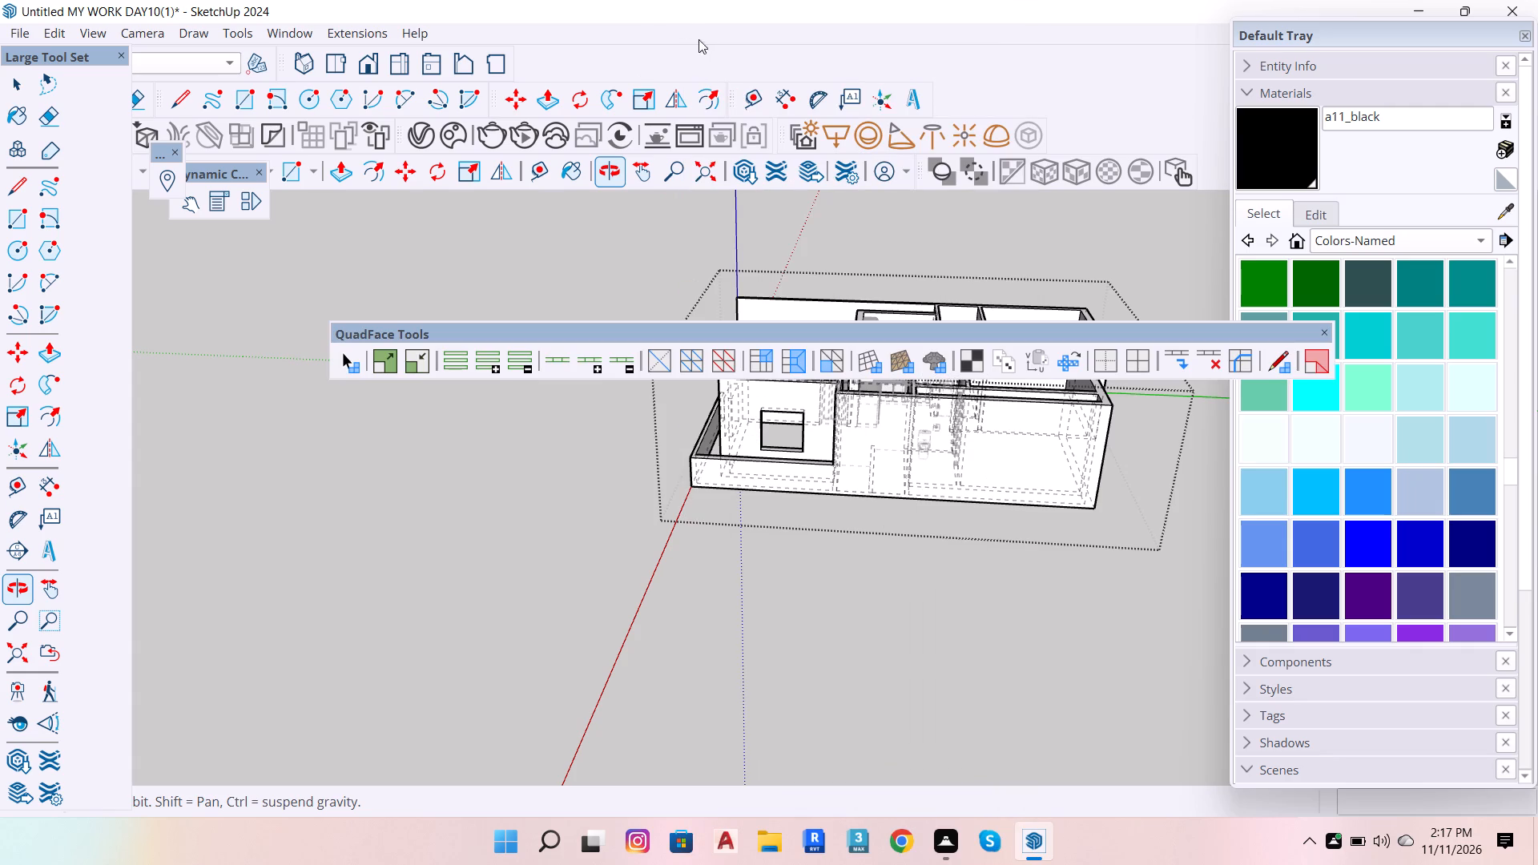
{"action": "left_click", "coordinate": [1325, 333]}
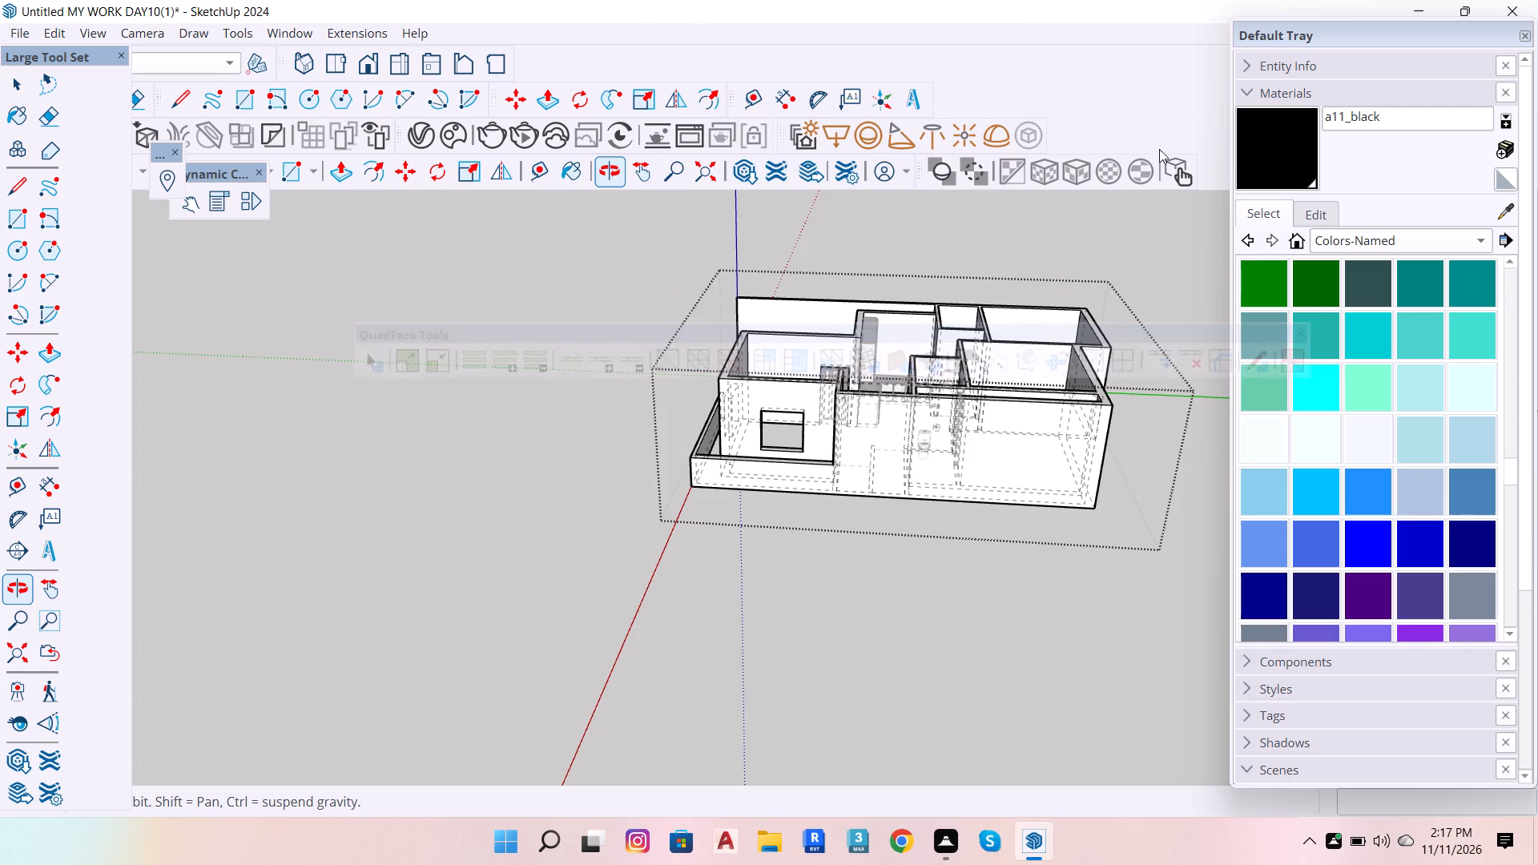
Display the Standard toolbar.
{"action": "right_click", "coordinate": [1037, 74]}
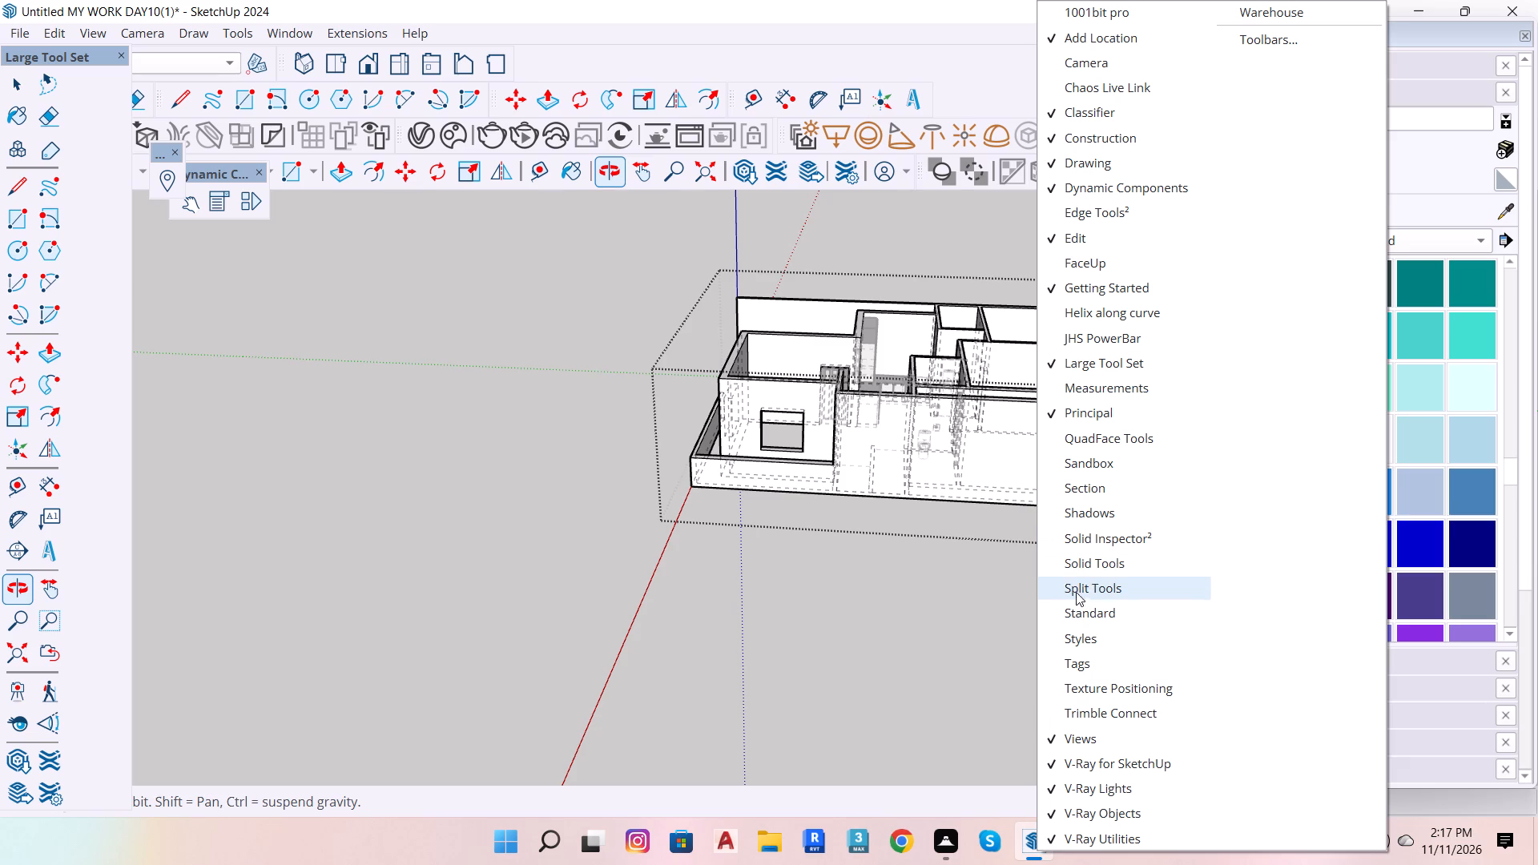
{"action": "left_click", "coordinate": [1090, 618]}
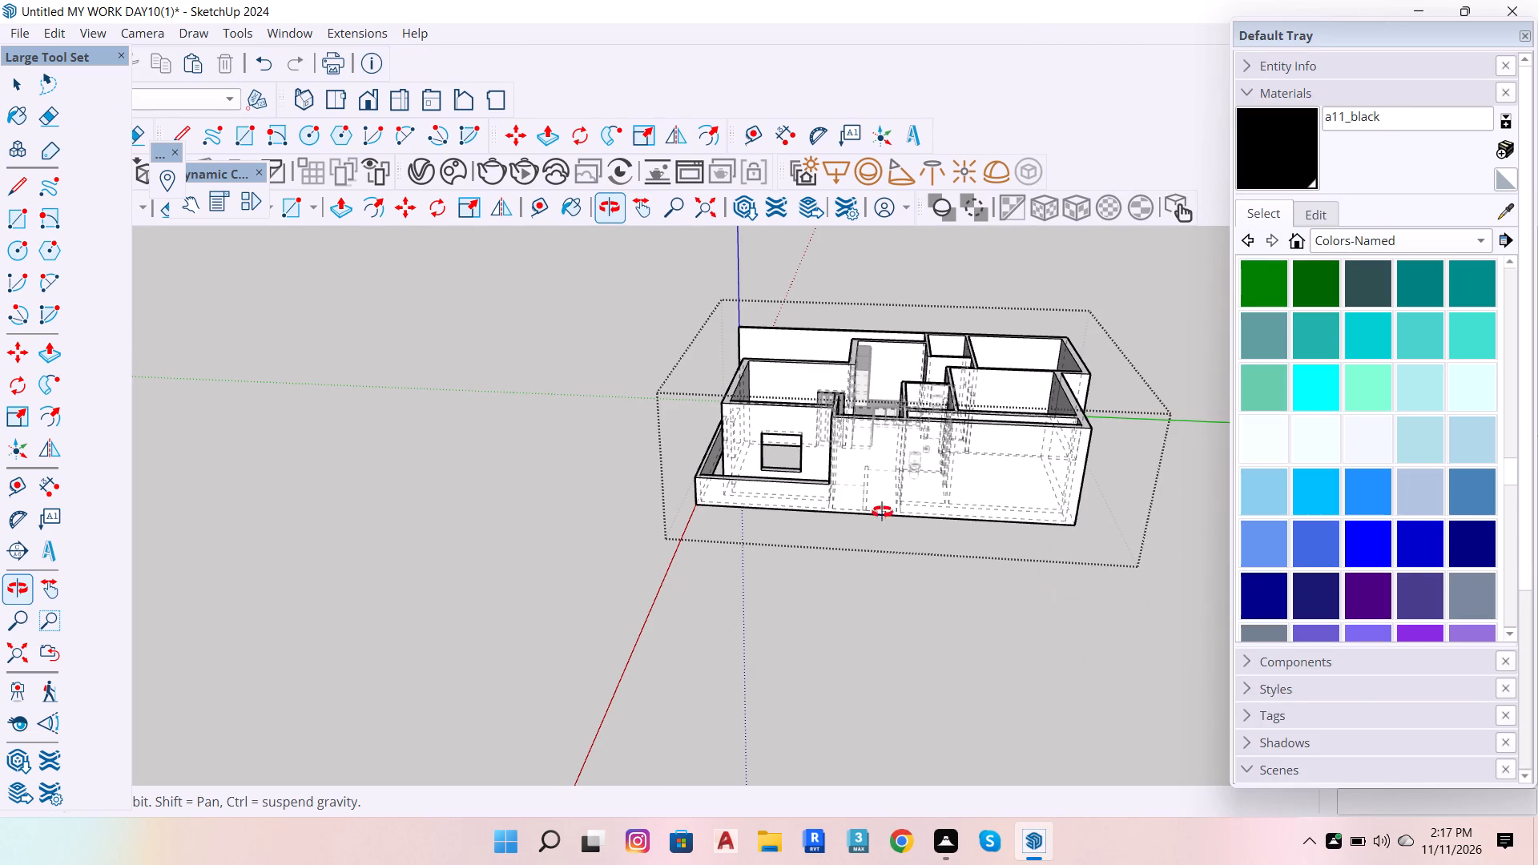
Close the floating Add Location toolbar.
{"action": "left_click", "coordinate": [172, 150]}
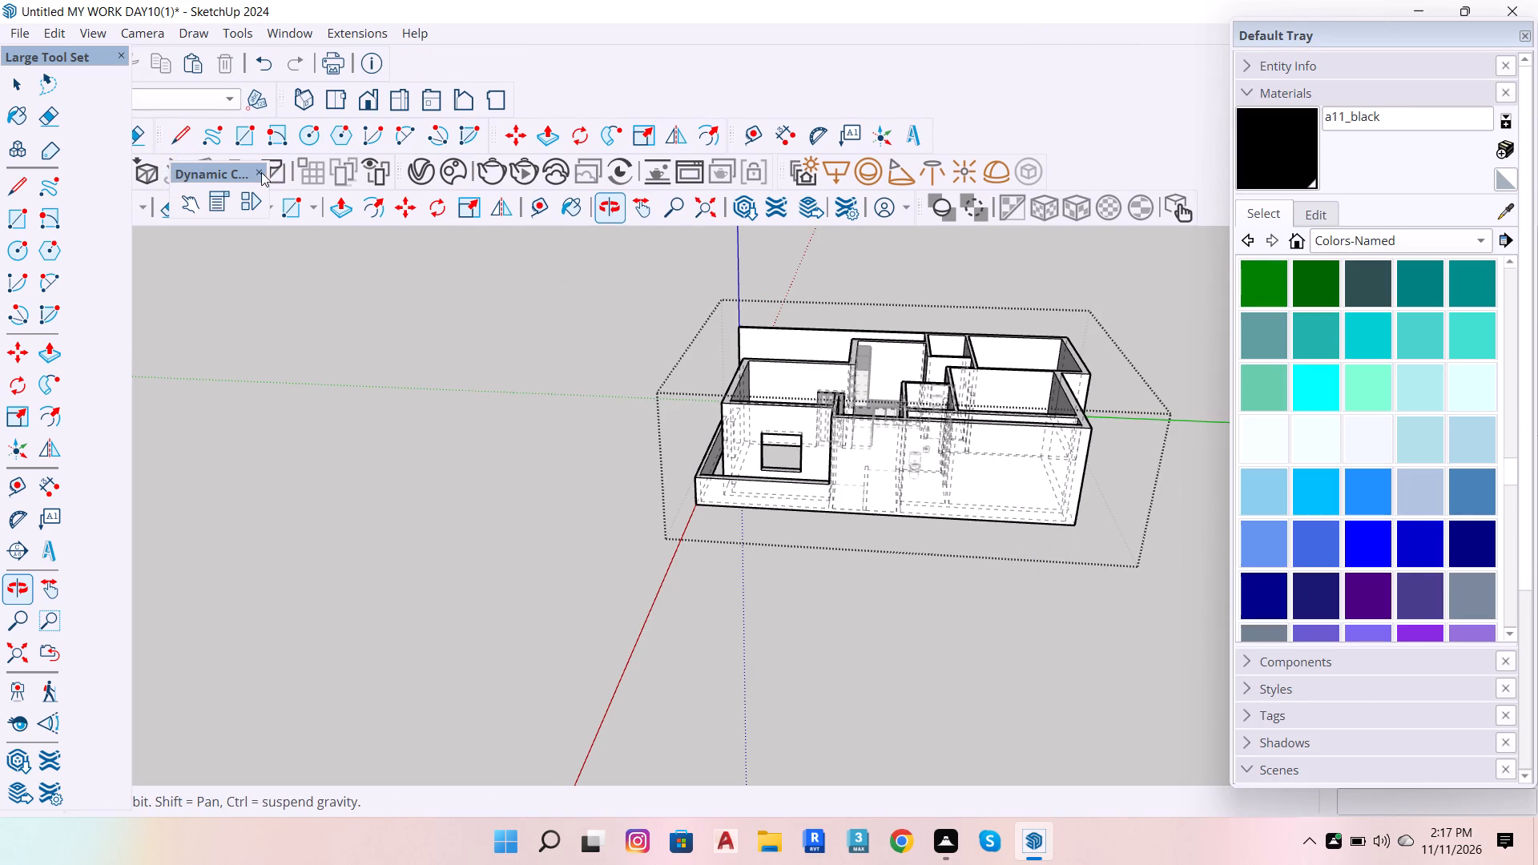
Close the floating Dynamic Components toolbar and the Large Tool Set toolbar.
{"action": "left_click", "coordinate": [258, 174]}
{"action": "left_click_drag", "start_coordinate": [207, 173], "coordinate": [346, 164]}
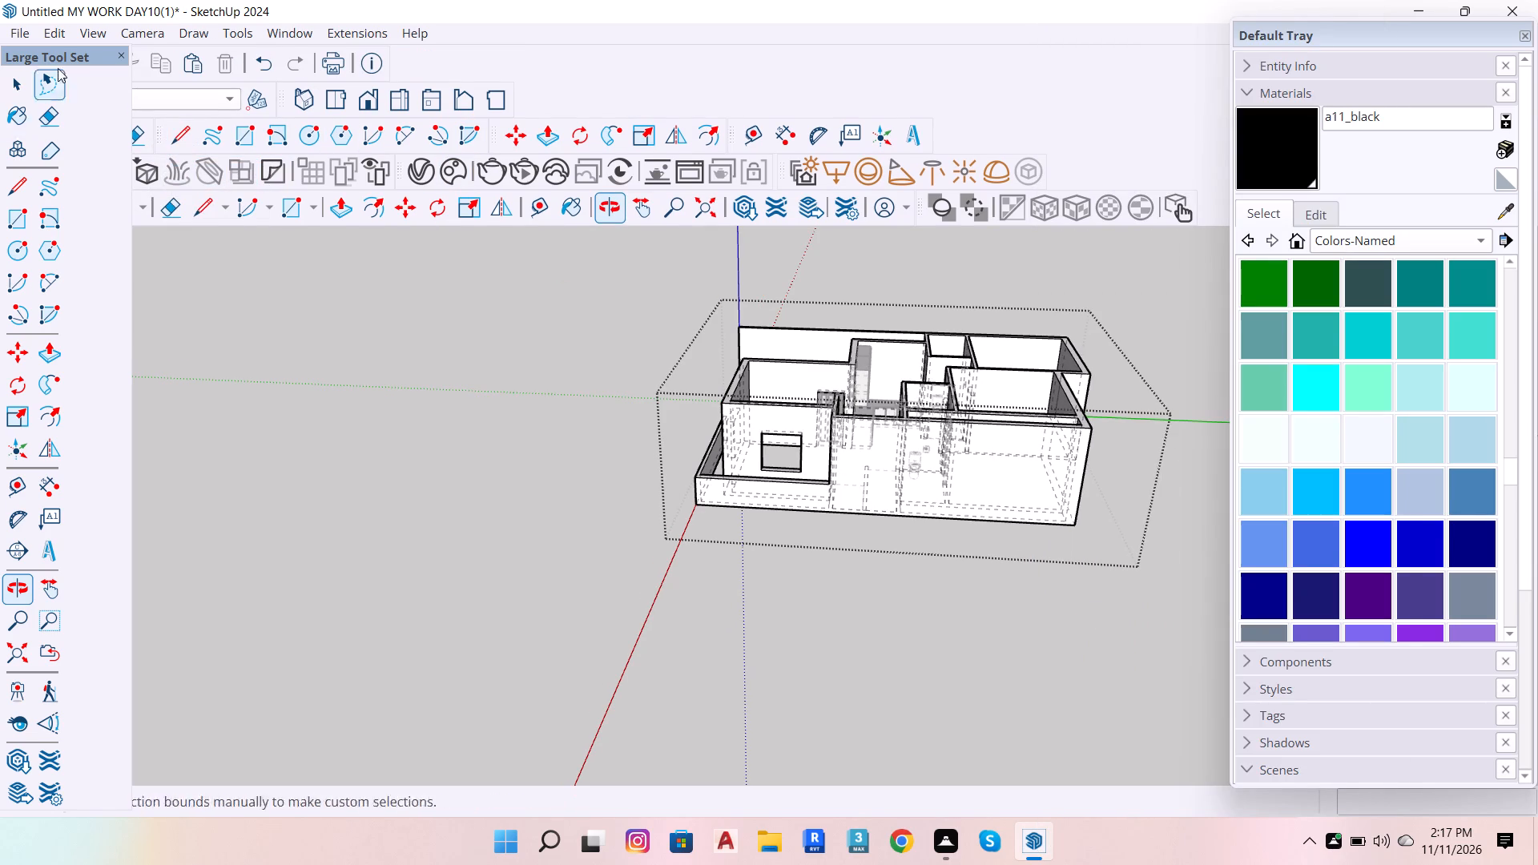
{"action": "left_click", "coordinate": [123, 51]}
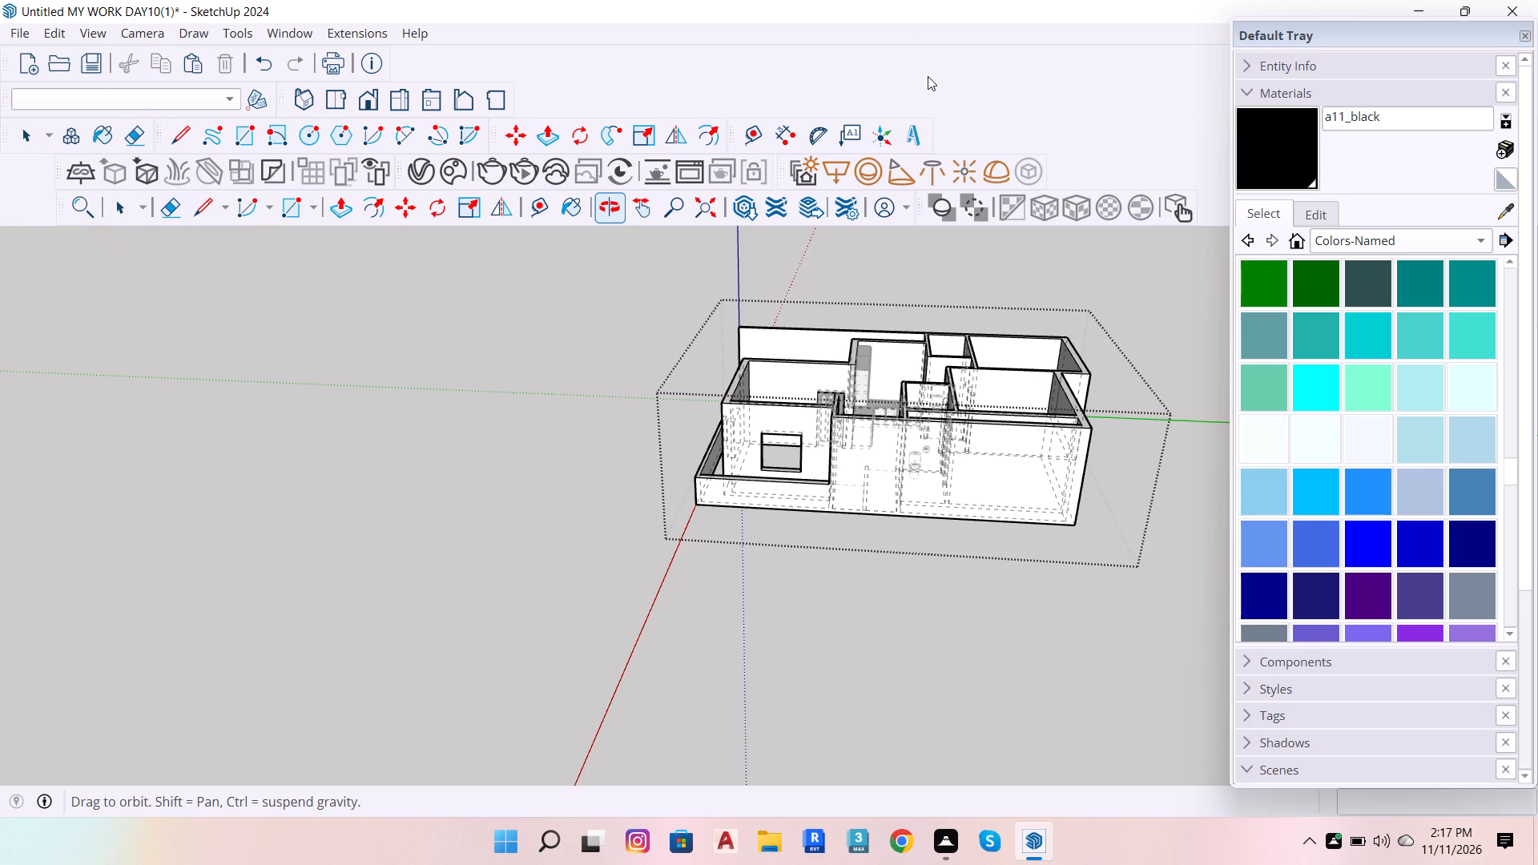
Display the Trimble Connect toolbar.
{"action": "right_click", "coordinate": [682, 70]}
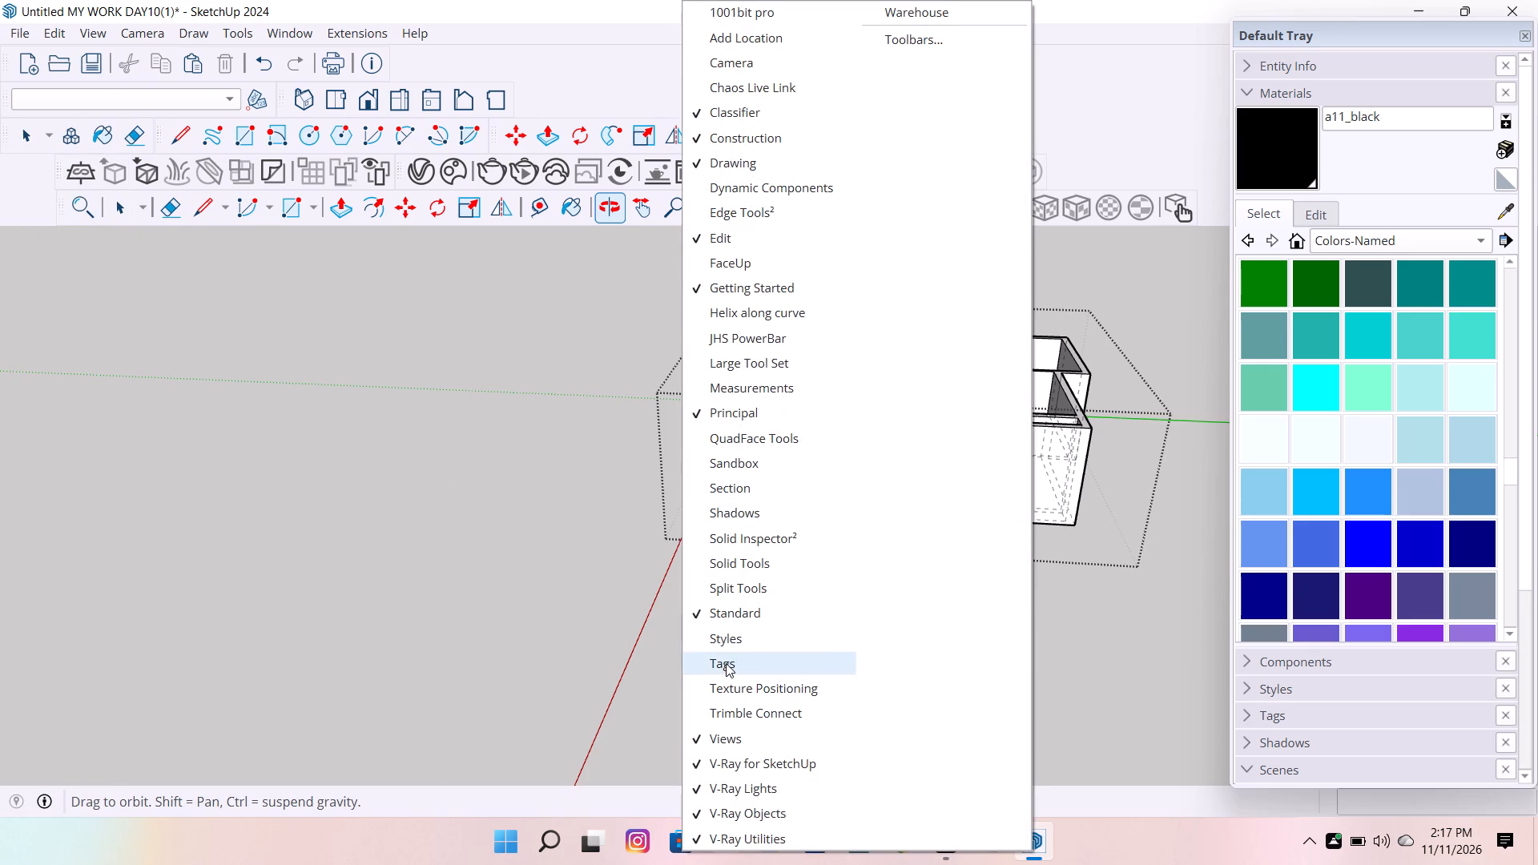
{"action": "left_click", "coordinate": [743, 718]}
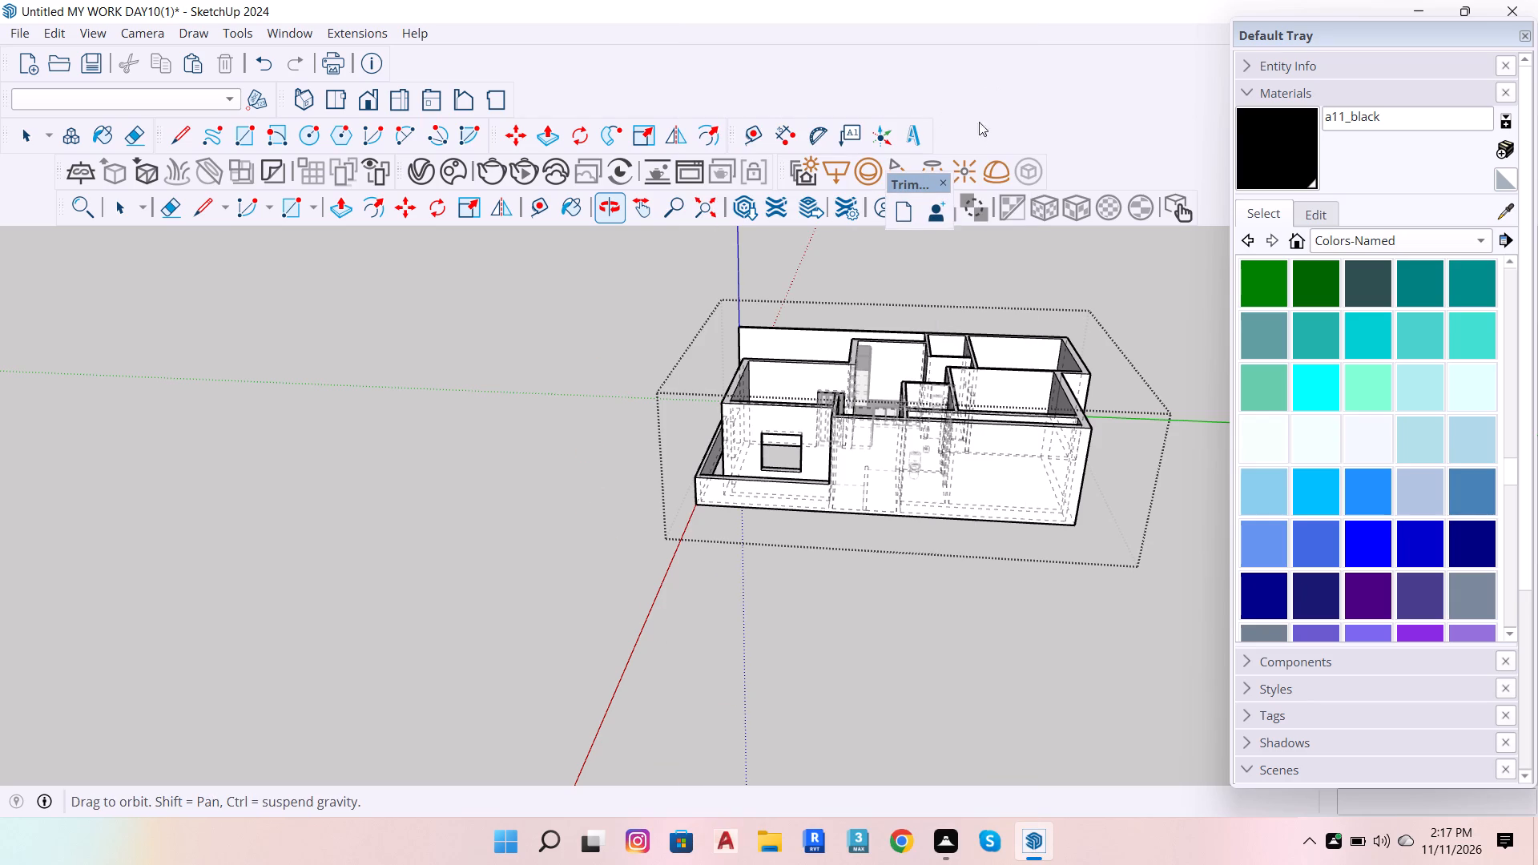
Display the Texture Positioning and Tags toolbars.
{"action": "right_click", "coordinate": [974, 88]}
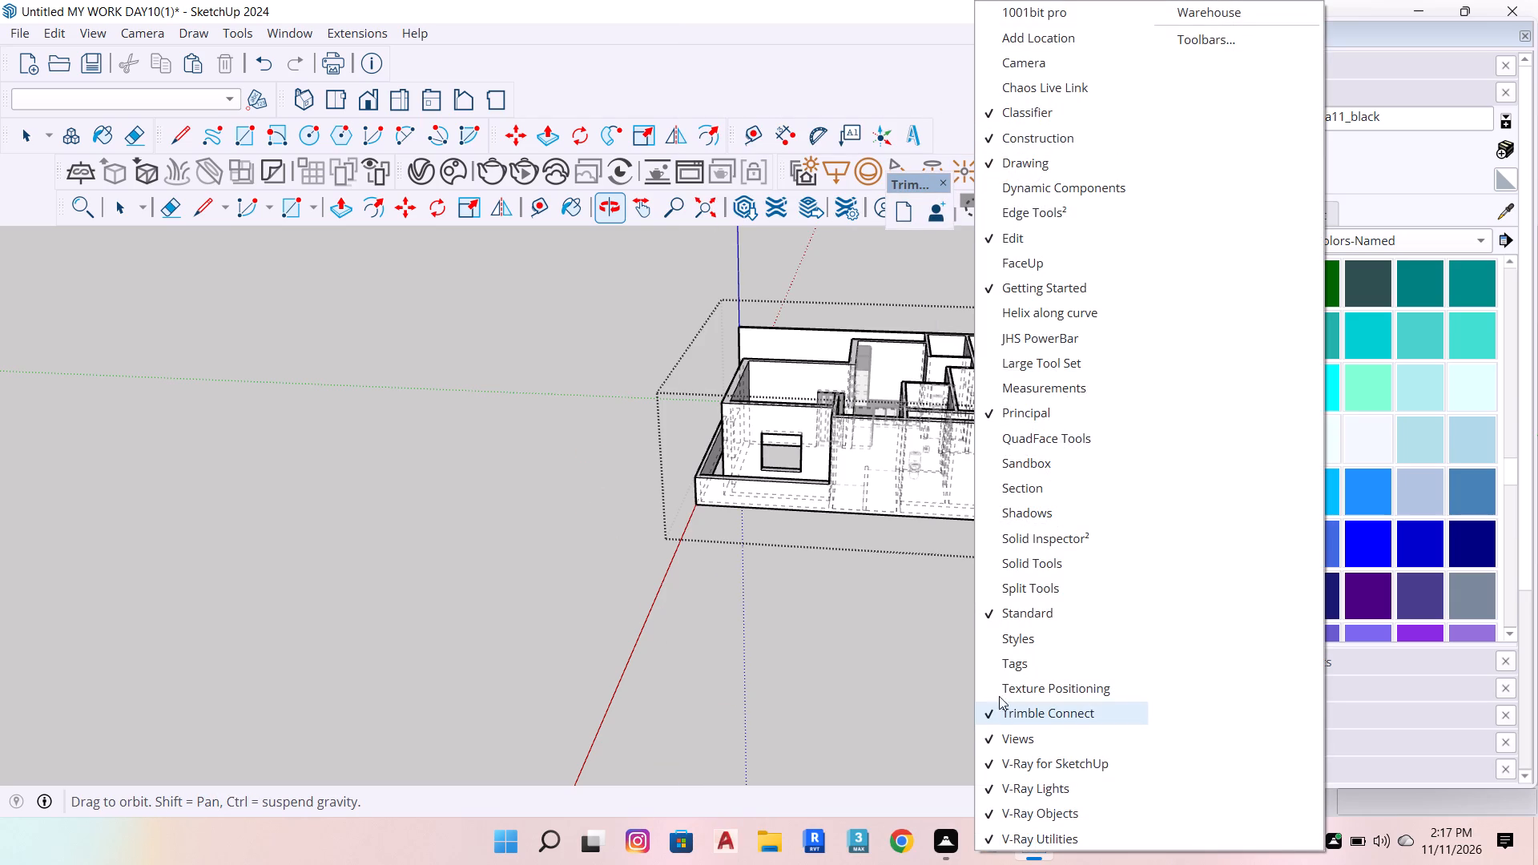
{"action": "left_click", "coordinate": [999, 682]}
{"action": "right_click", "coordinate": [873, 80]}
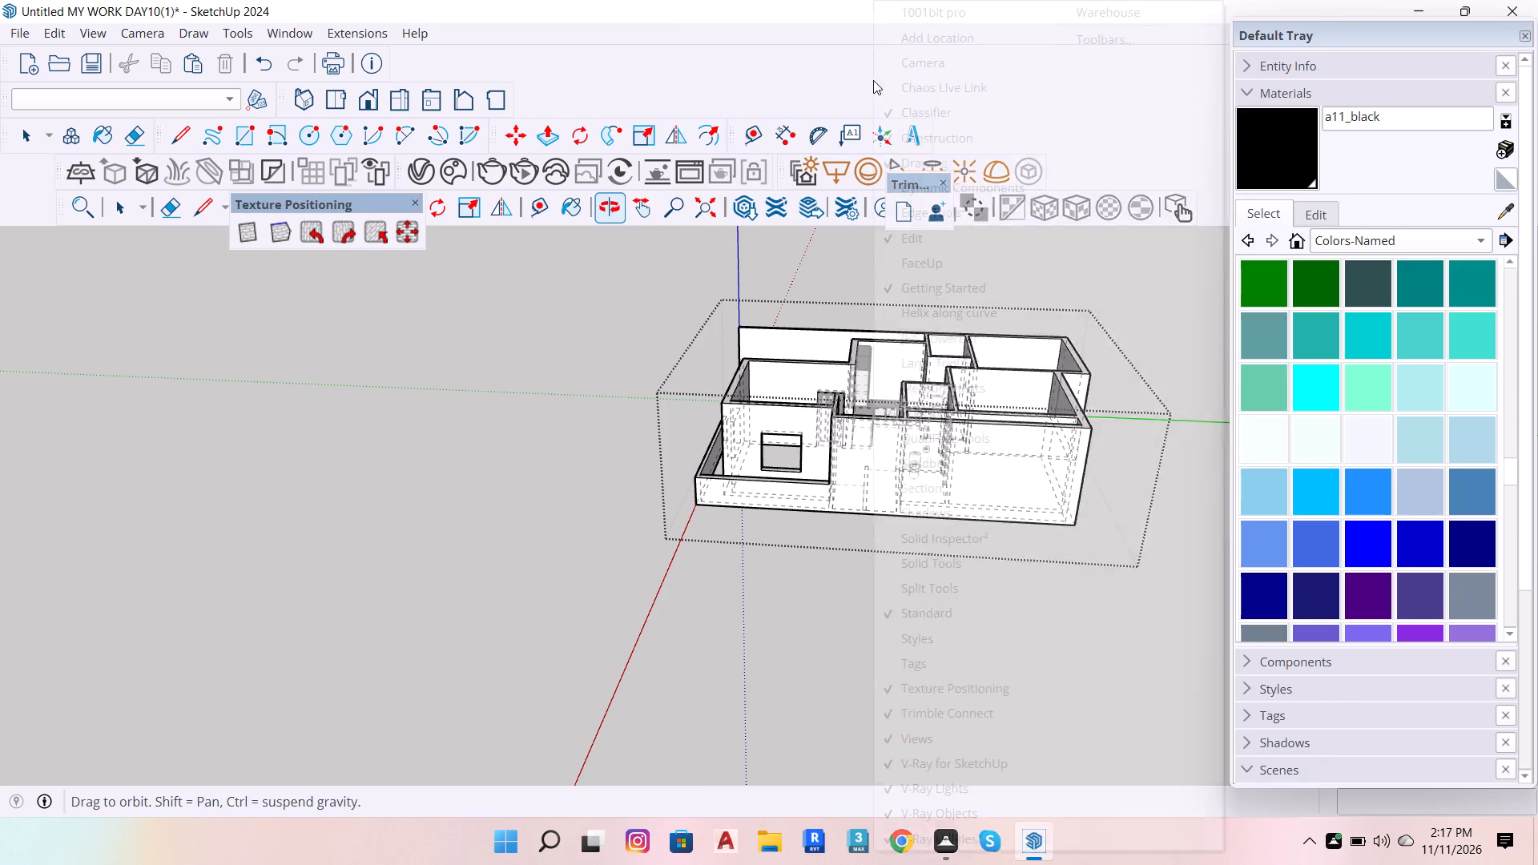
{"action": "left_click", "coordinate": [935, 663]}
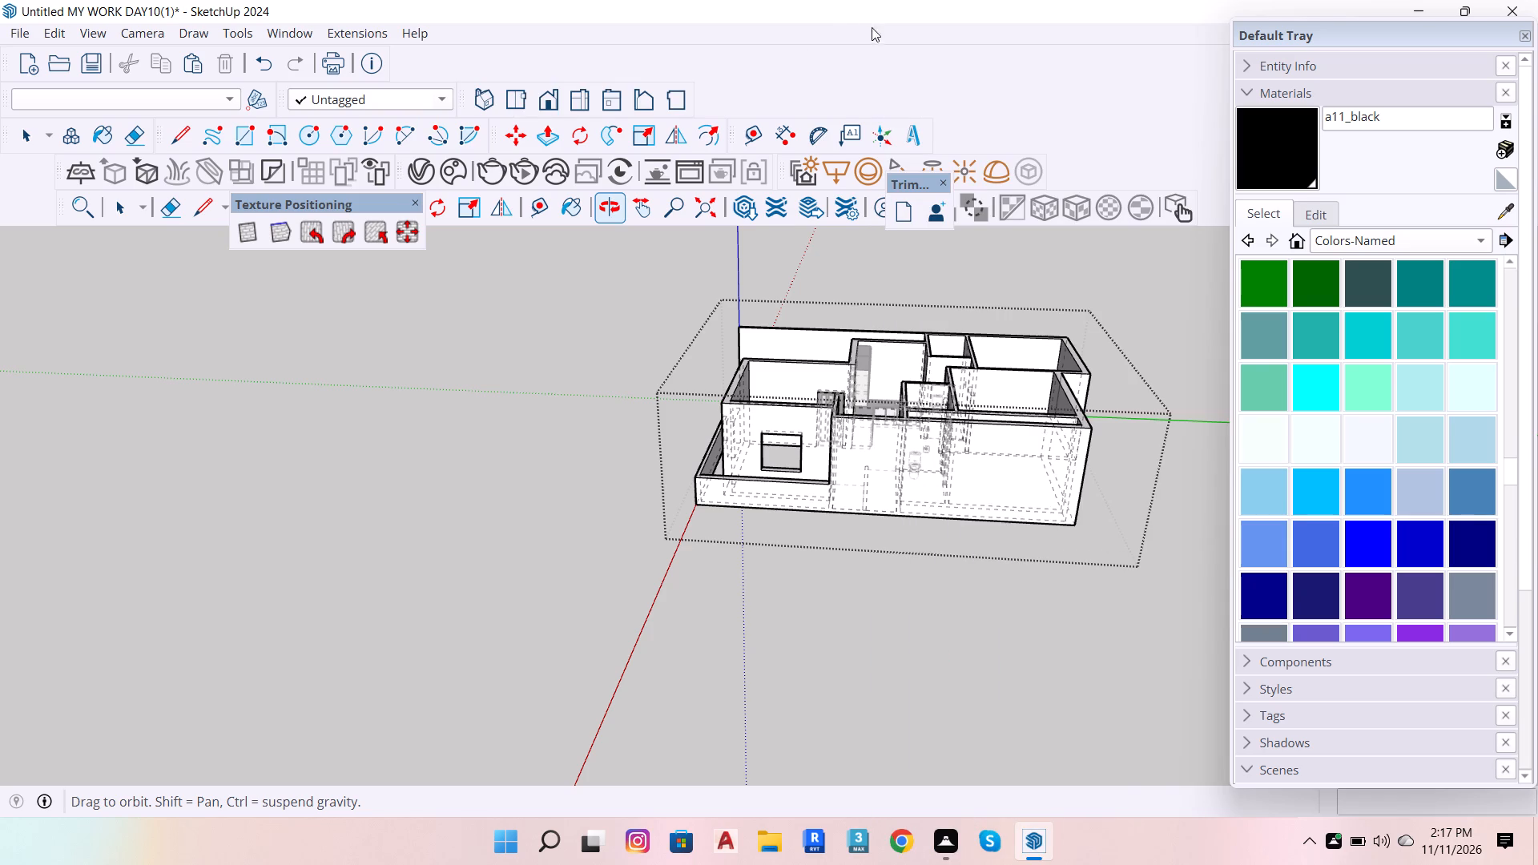
Display the Styles toolbar.
{"action": "left_click", "coordinate": [852, 78]}
{"action": "right_click", "coordinate": [852, 78]}
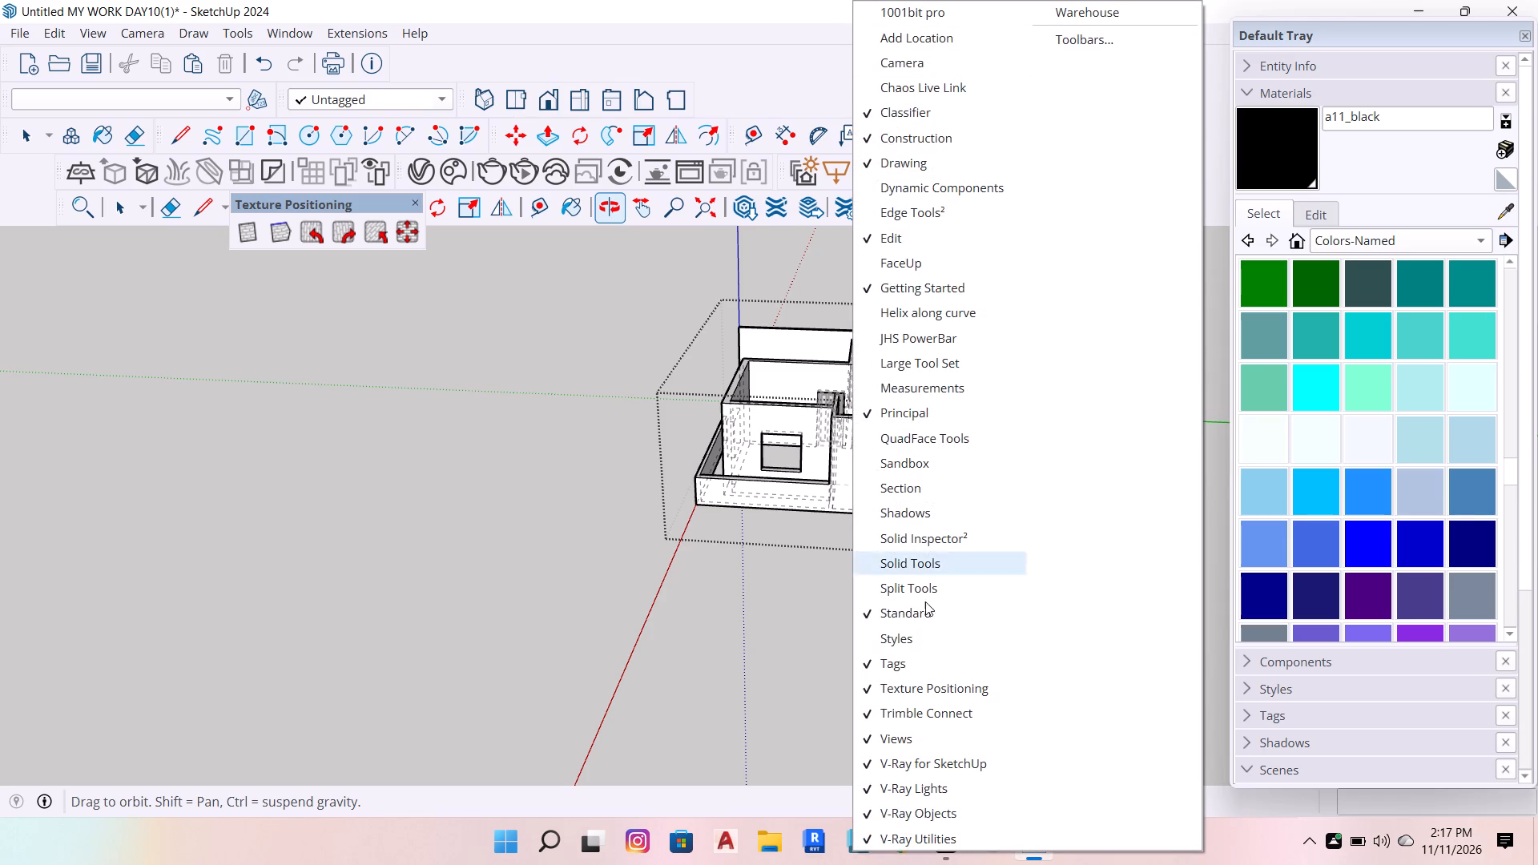
{"action": "left_click", "coordinate": [887, 643]}
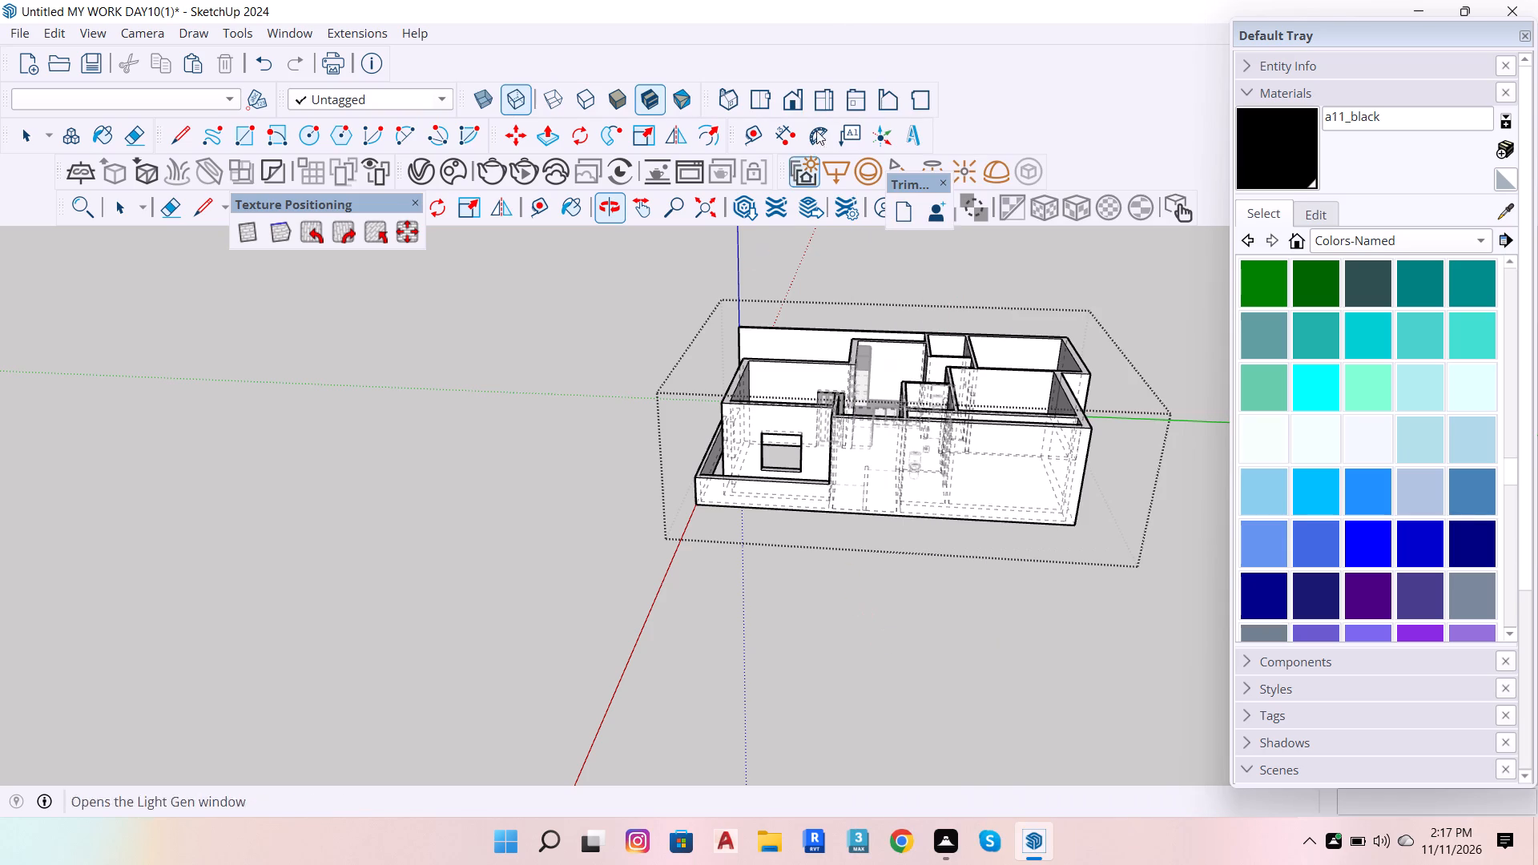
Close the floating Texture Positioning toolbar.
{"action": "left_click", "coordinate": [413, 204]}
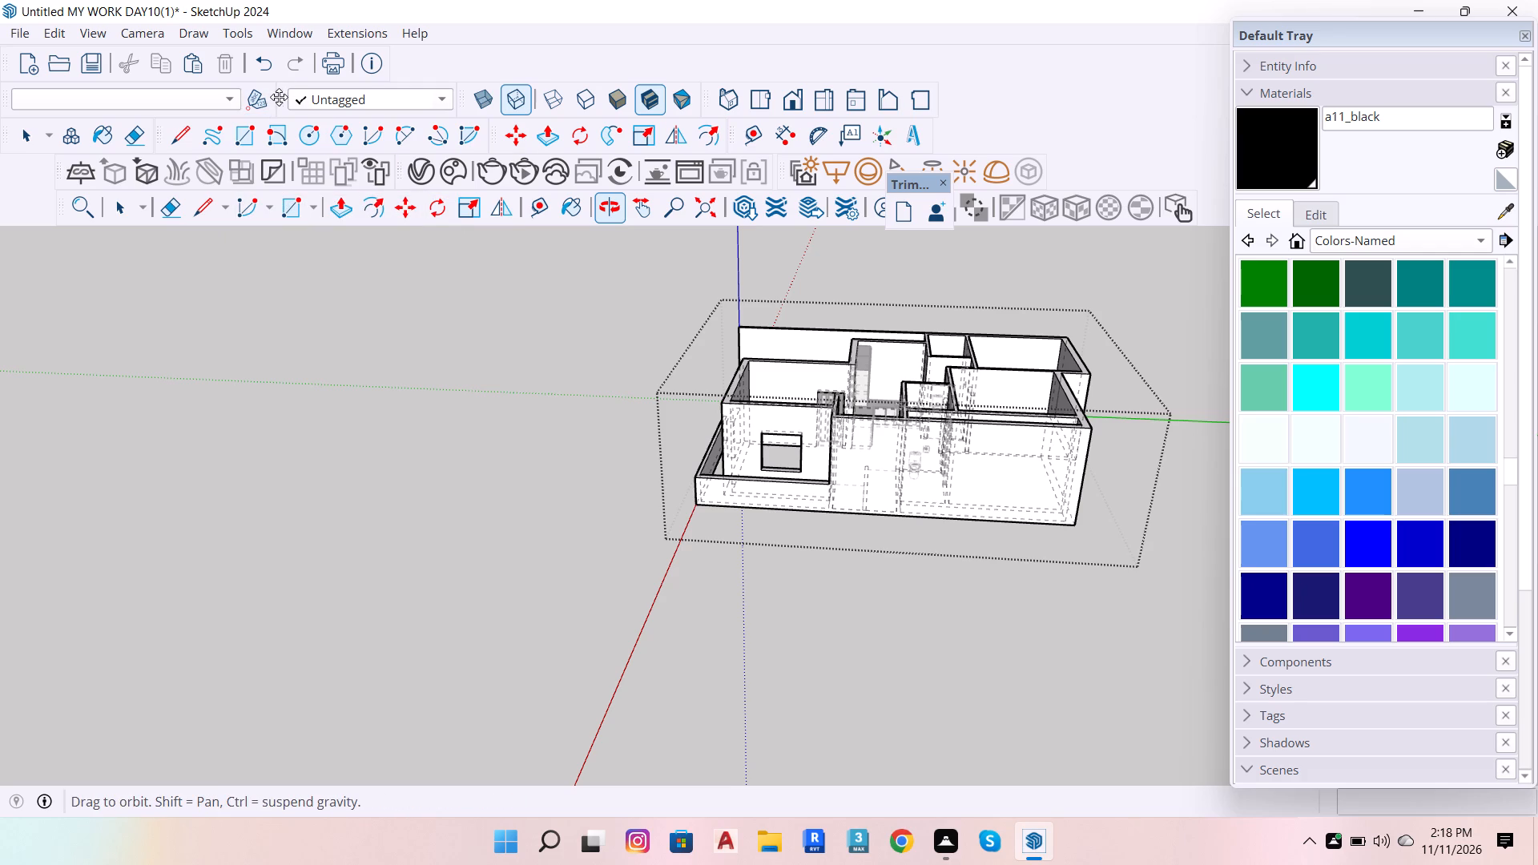
Undock the Classifier toolbar and close it.
{"action": "left_click_drag", "start_coordinate": [7, 95], "coordinate": [33, 296]}
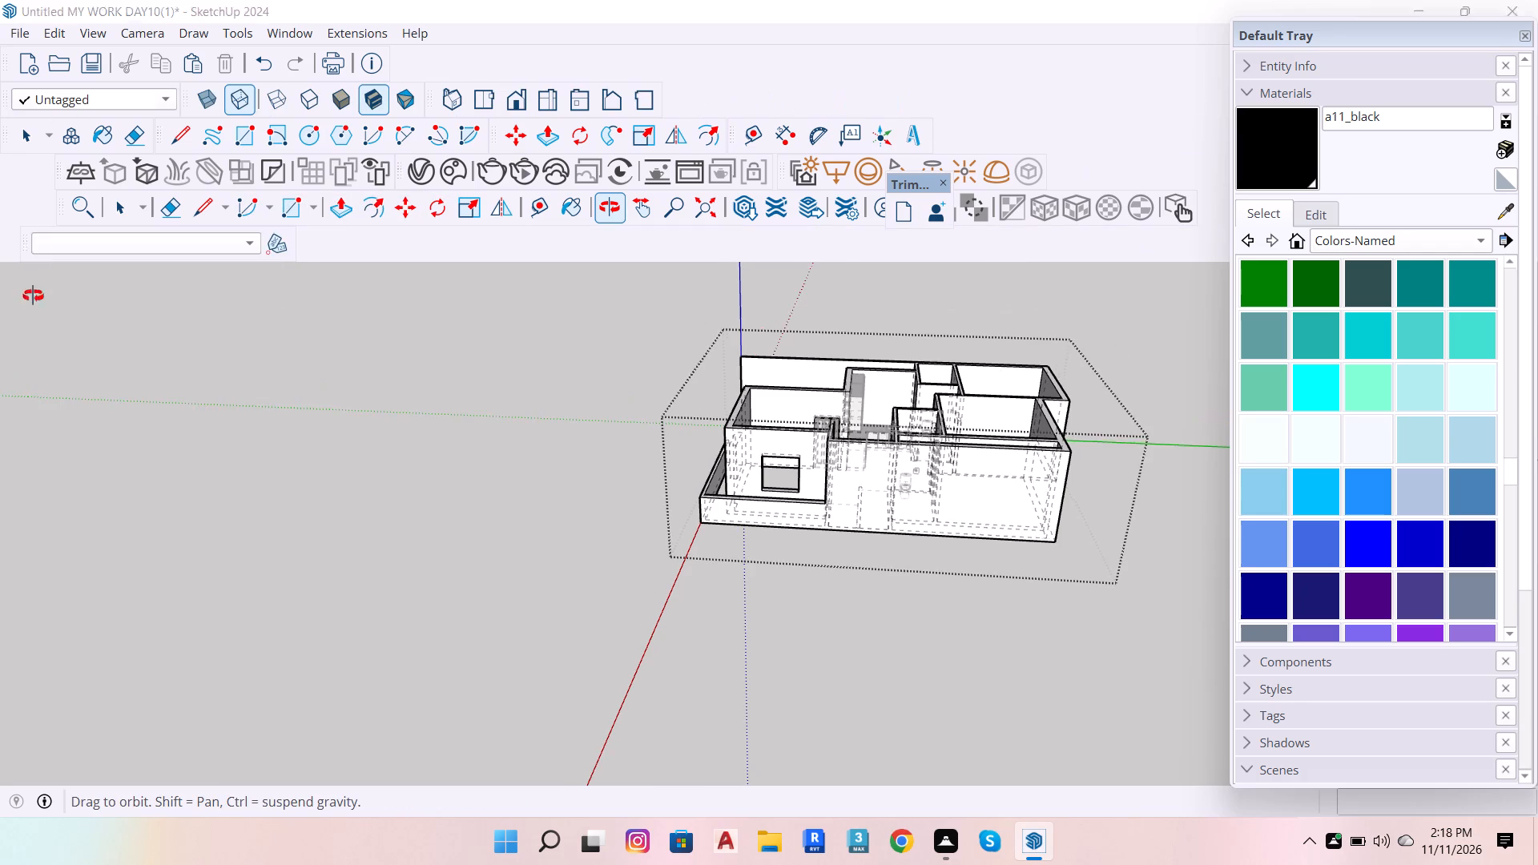
{"action": "left_click_drag", "start_coordinate": [33, 296], "coordinate": [36, 344]}
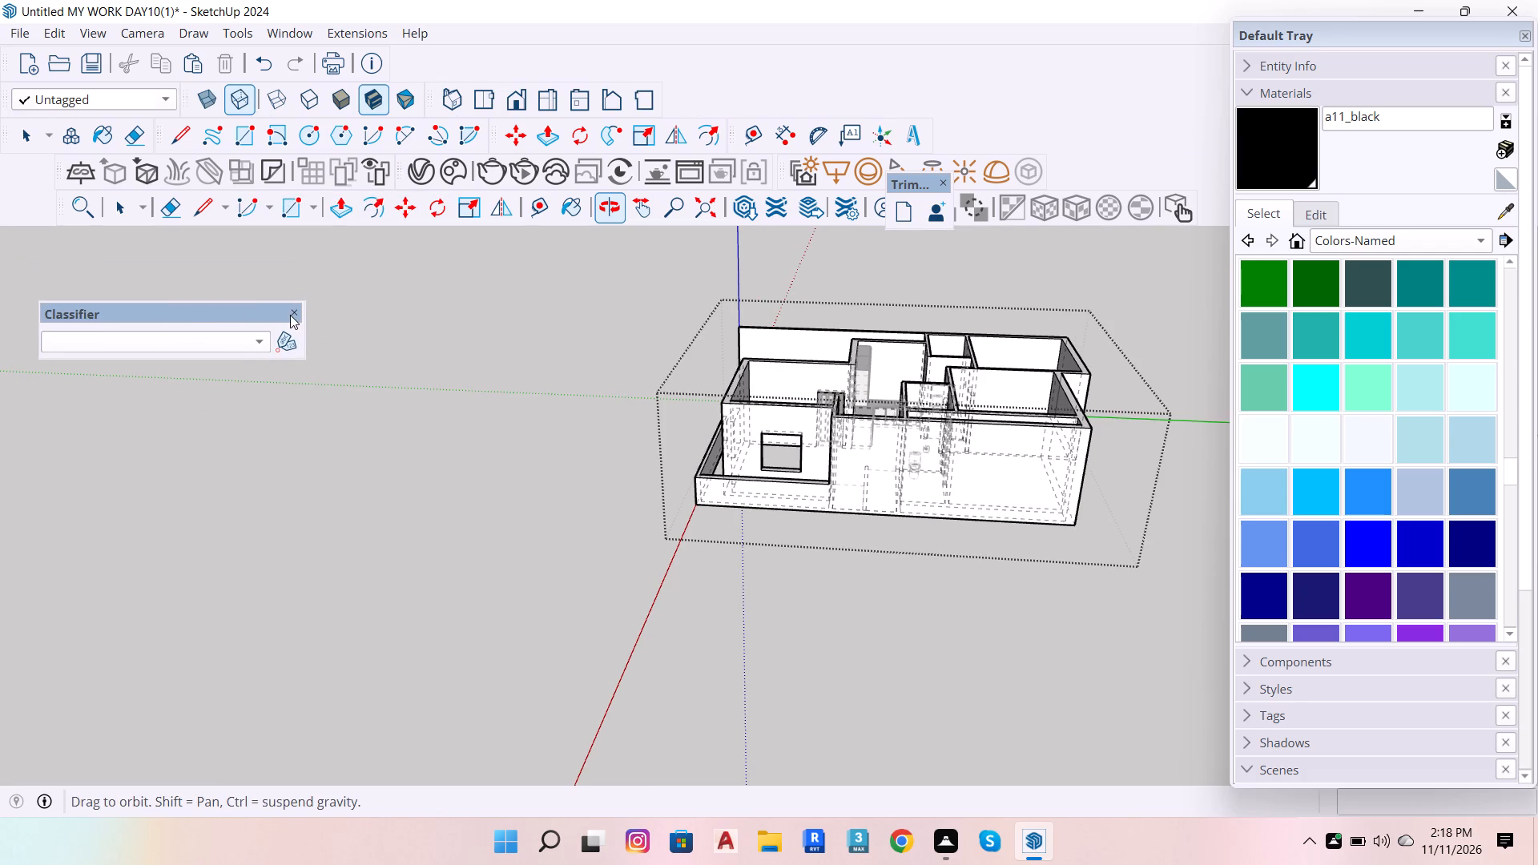
{"action": "left_click", "coordinate": [290, 315]}
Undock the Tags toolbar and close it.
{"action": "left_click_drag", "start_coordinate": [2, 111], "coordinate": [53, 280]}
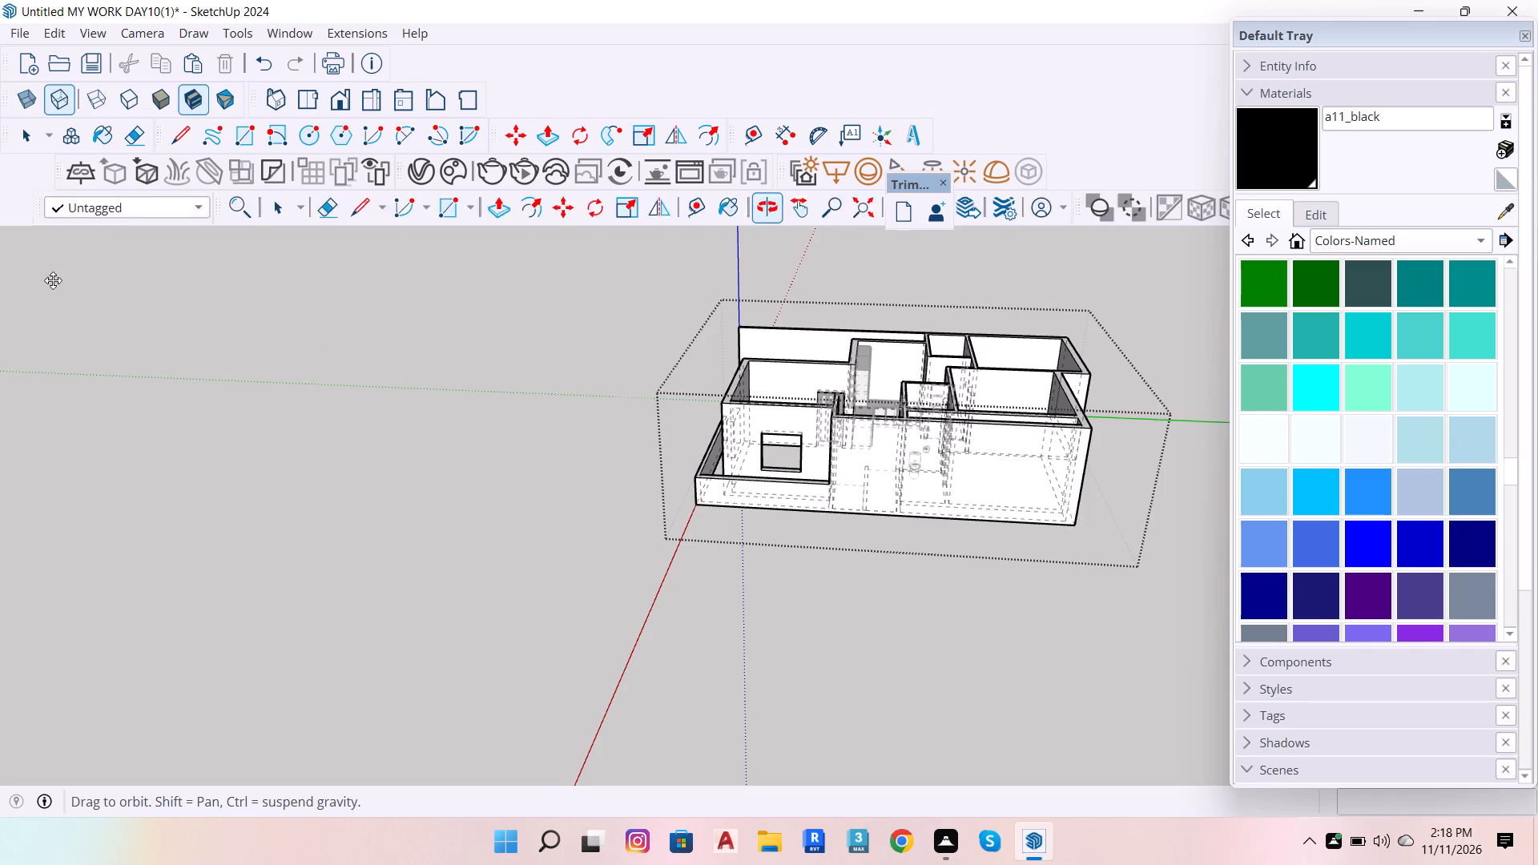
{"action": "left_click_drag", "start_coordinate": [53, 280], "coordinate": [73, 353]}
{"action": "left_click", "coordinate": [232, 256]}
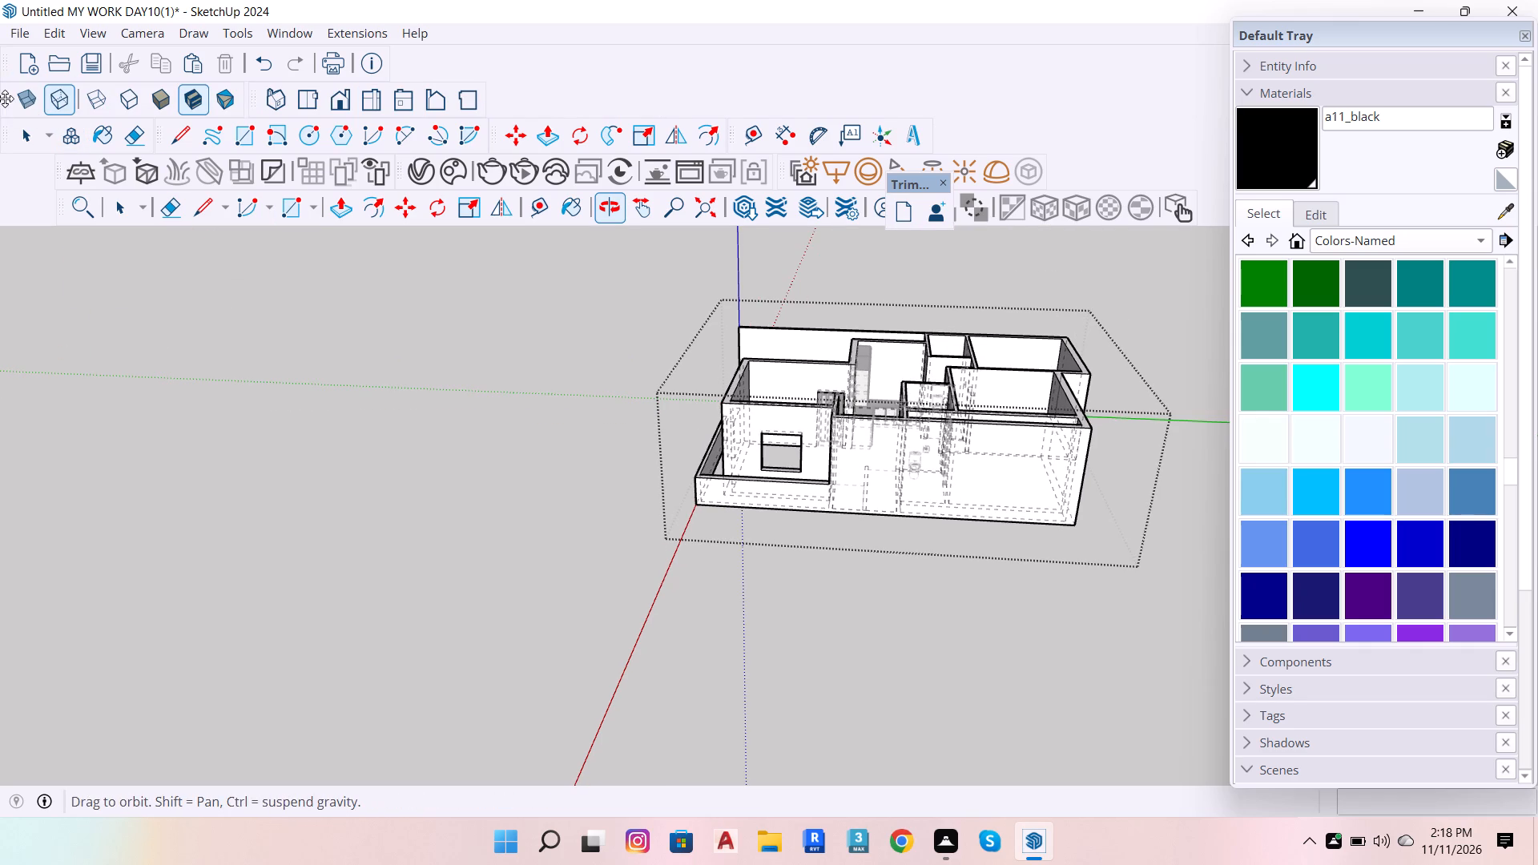
Rearrange the docked toolbars so Views, Drawing, Styles and Principal follow each other in one row.
{"action": "left_click_drag", "start_coordinate": [5, 99], "coordinate": [513, 82]}
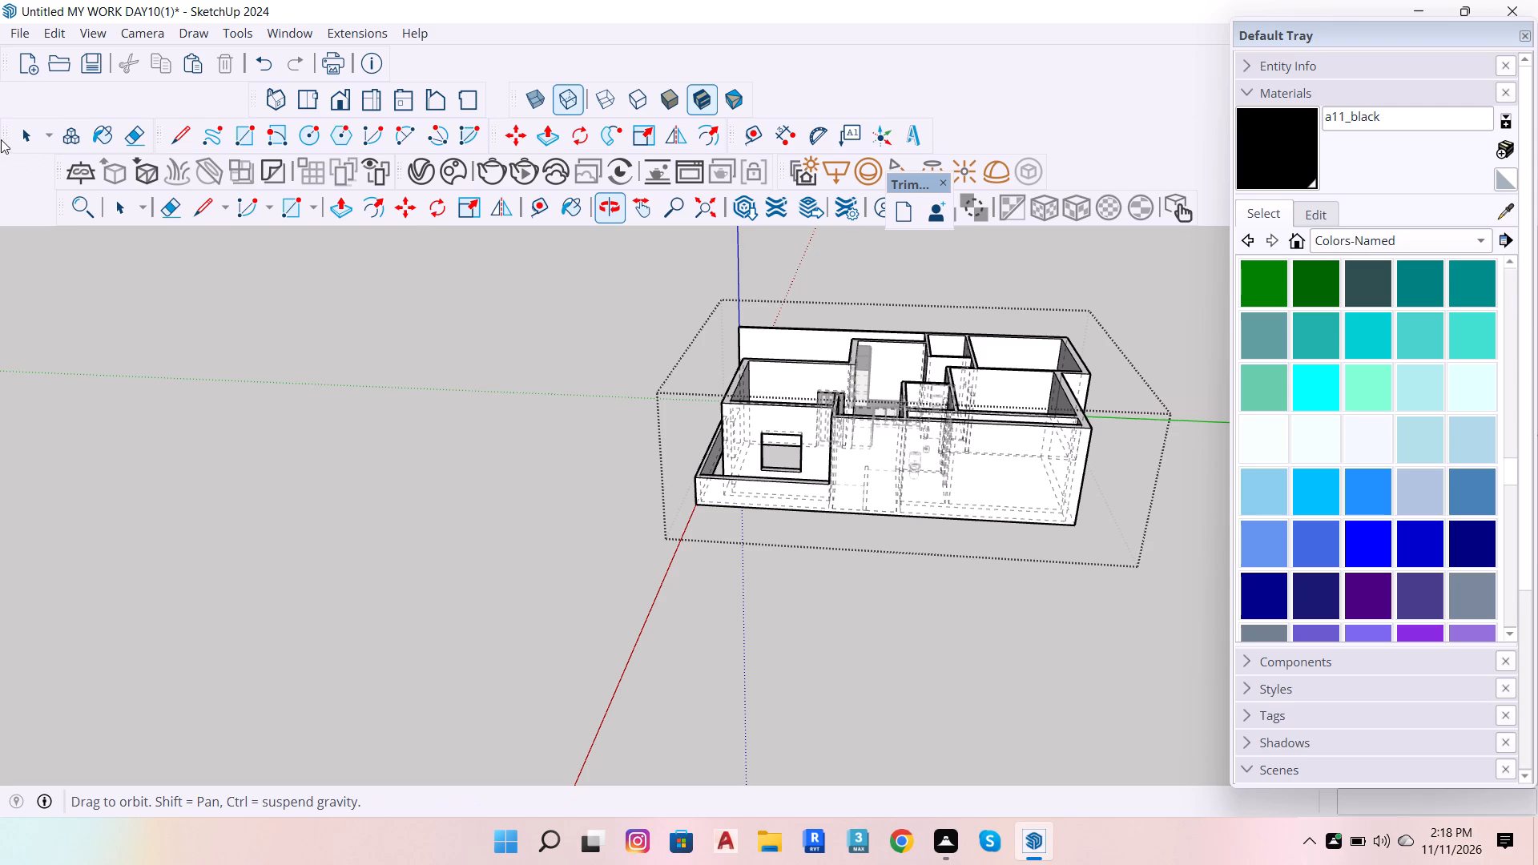
{"action": "left_click_drag", "start_coordinate": [7, 135], "coordinate": [287, 107]}
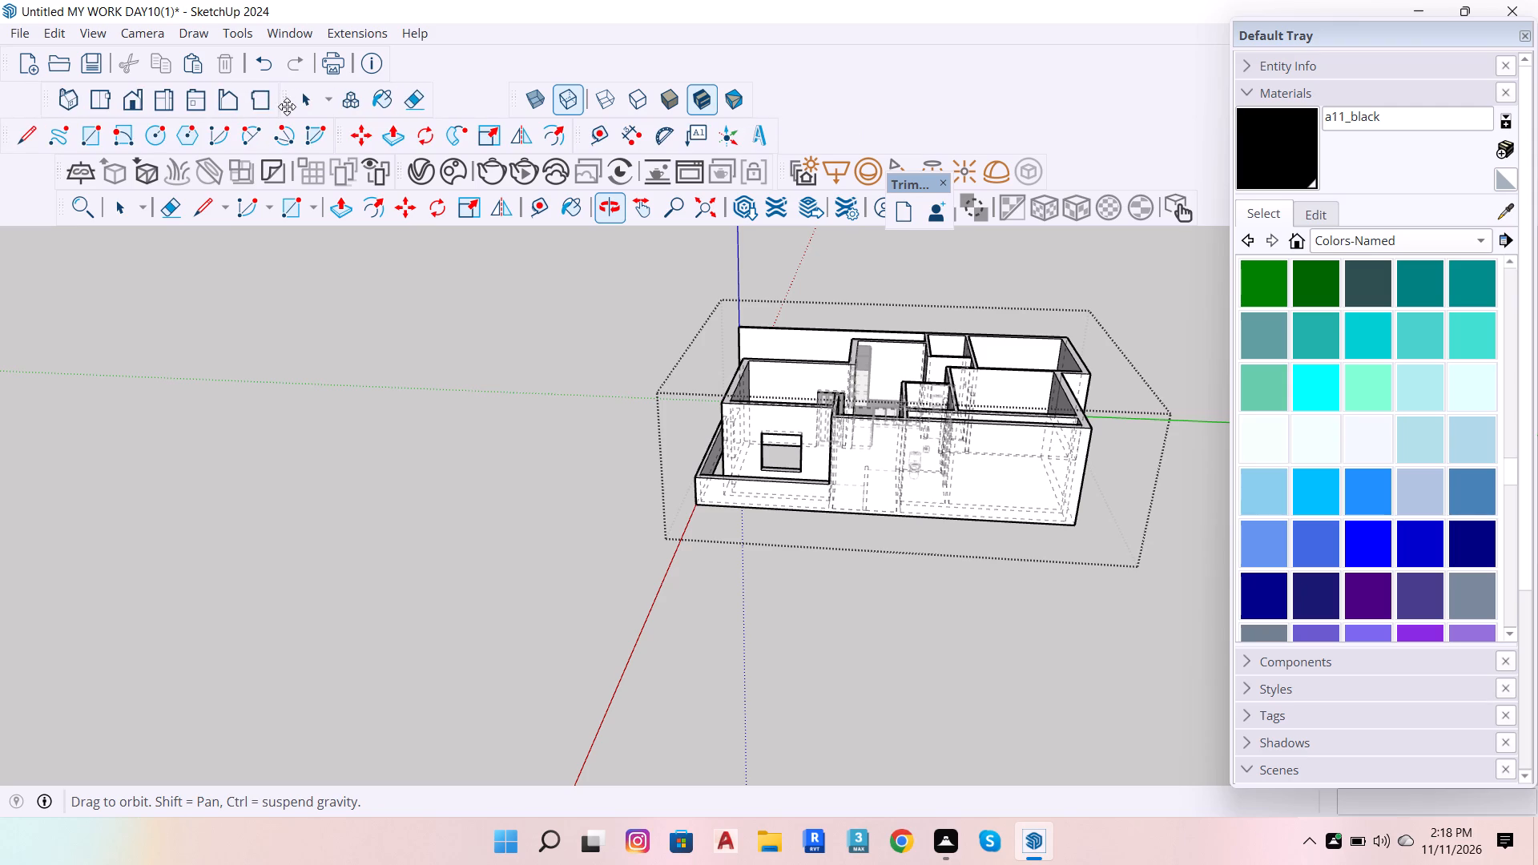
{"action": "left_click_drag", "start_coordinate": [287, 107], "coordinate": [752, 81]}
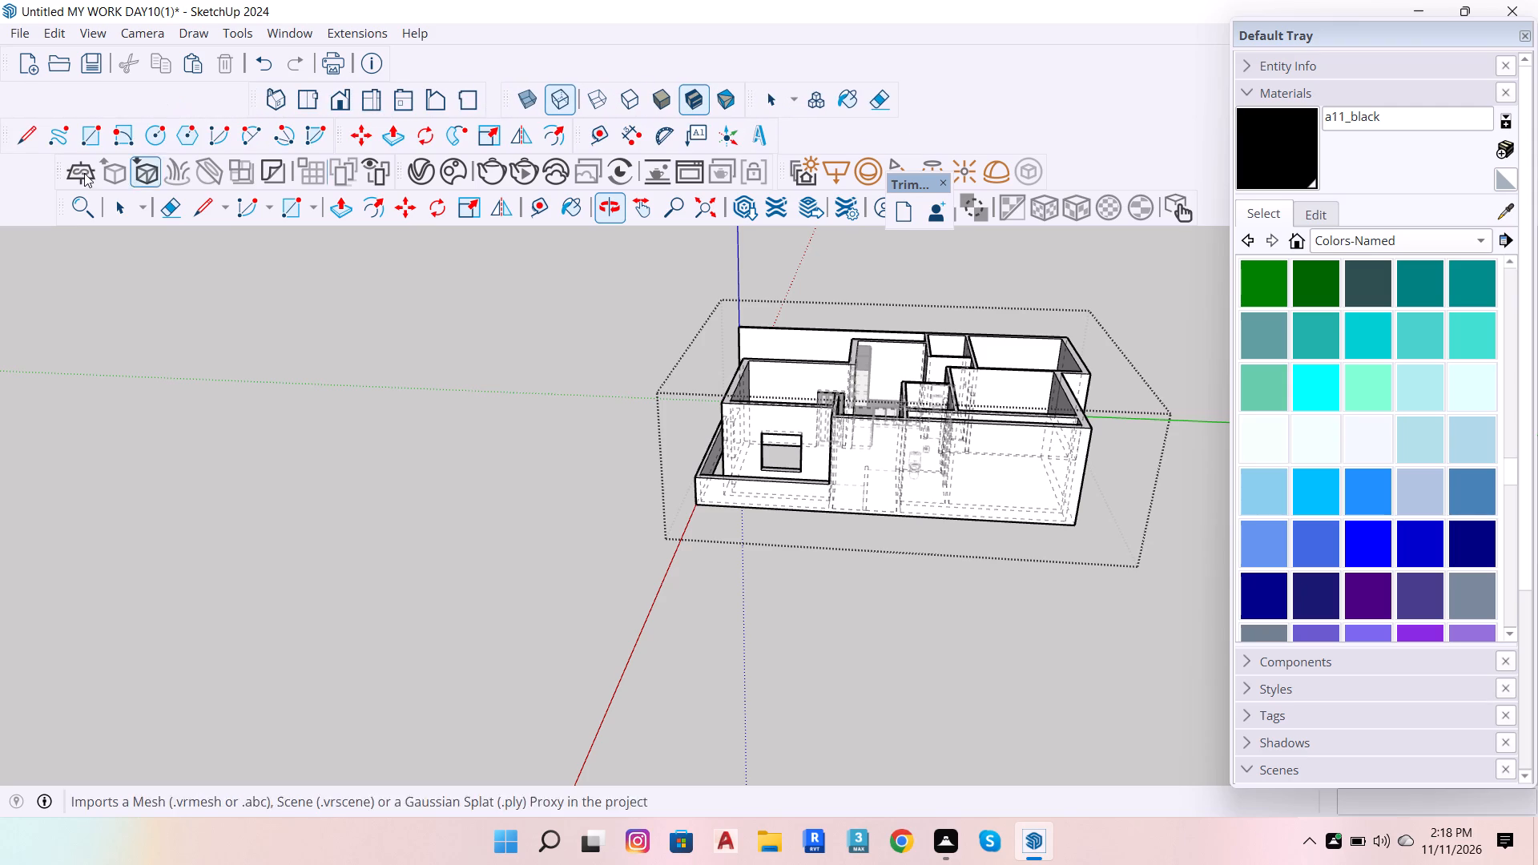
{"action": "left_click_drag", "start_coordinate": [5, 148], "coordinate": [80, 148]}
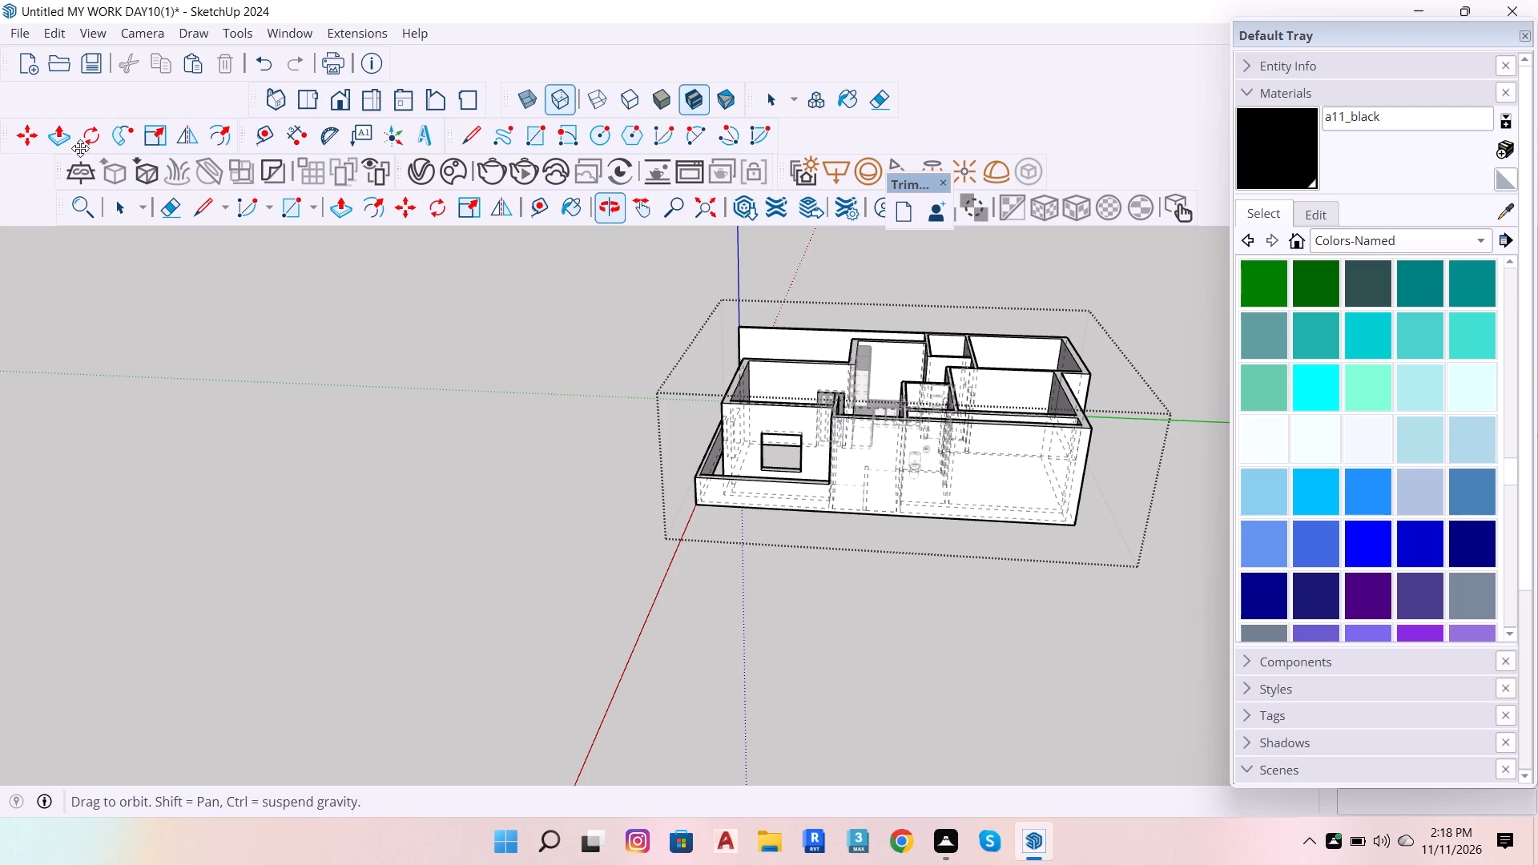
{"action": "left_click_drag", "start_coordinate": [80, 148], "coordinate": [496, 108]}
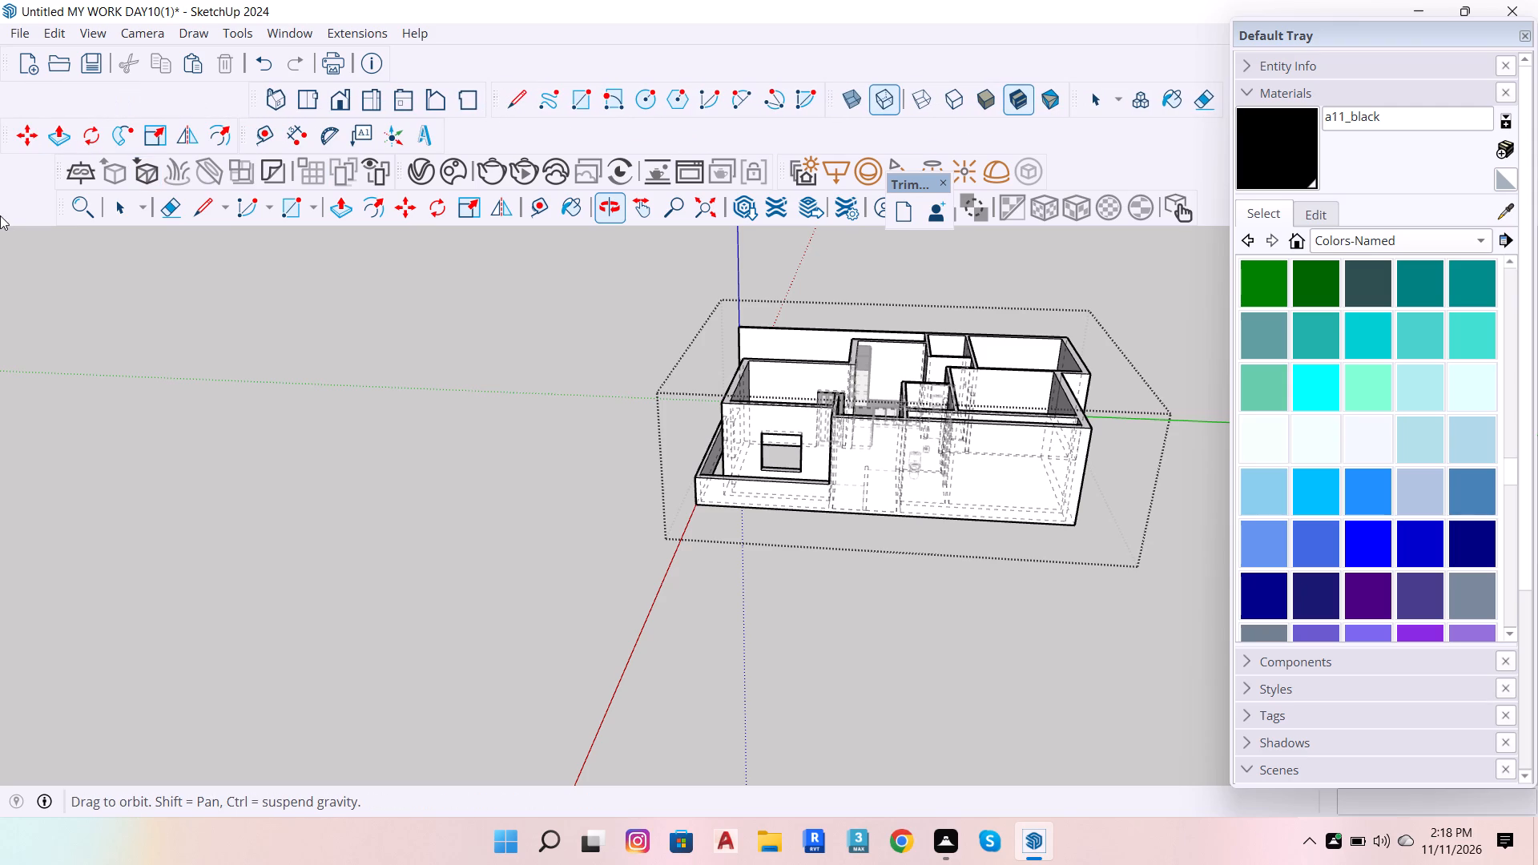
Move the Edit toolbar behind the Construction toolbar in the same row.
{"action": "left_click_drag", "start_coordinate": [7, 143], "coordinate": [54, 153]}
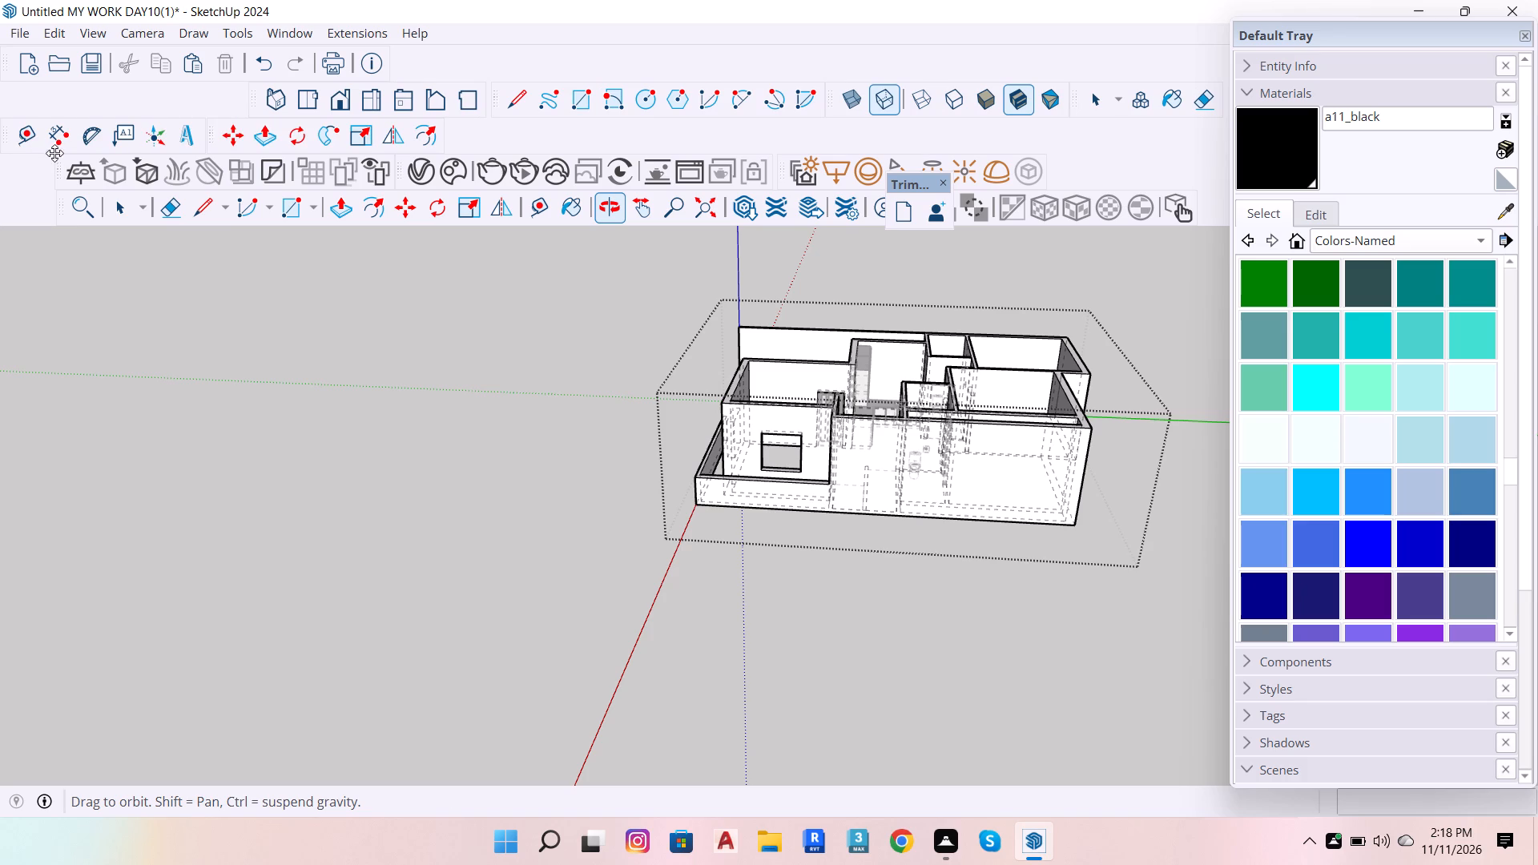
{"action": "left_click_drag", "start_coordinate": [54, 153], "coordinate": [66, 155]}
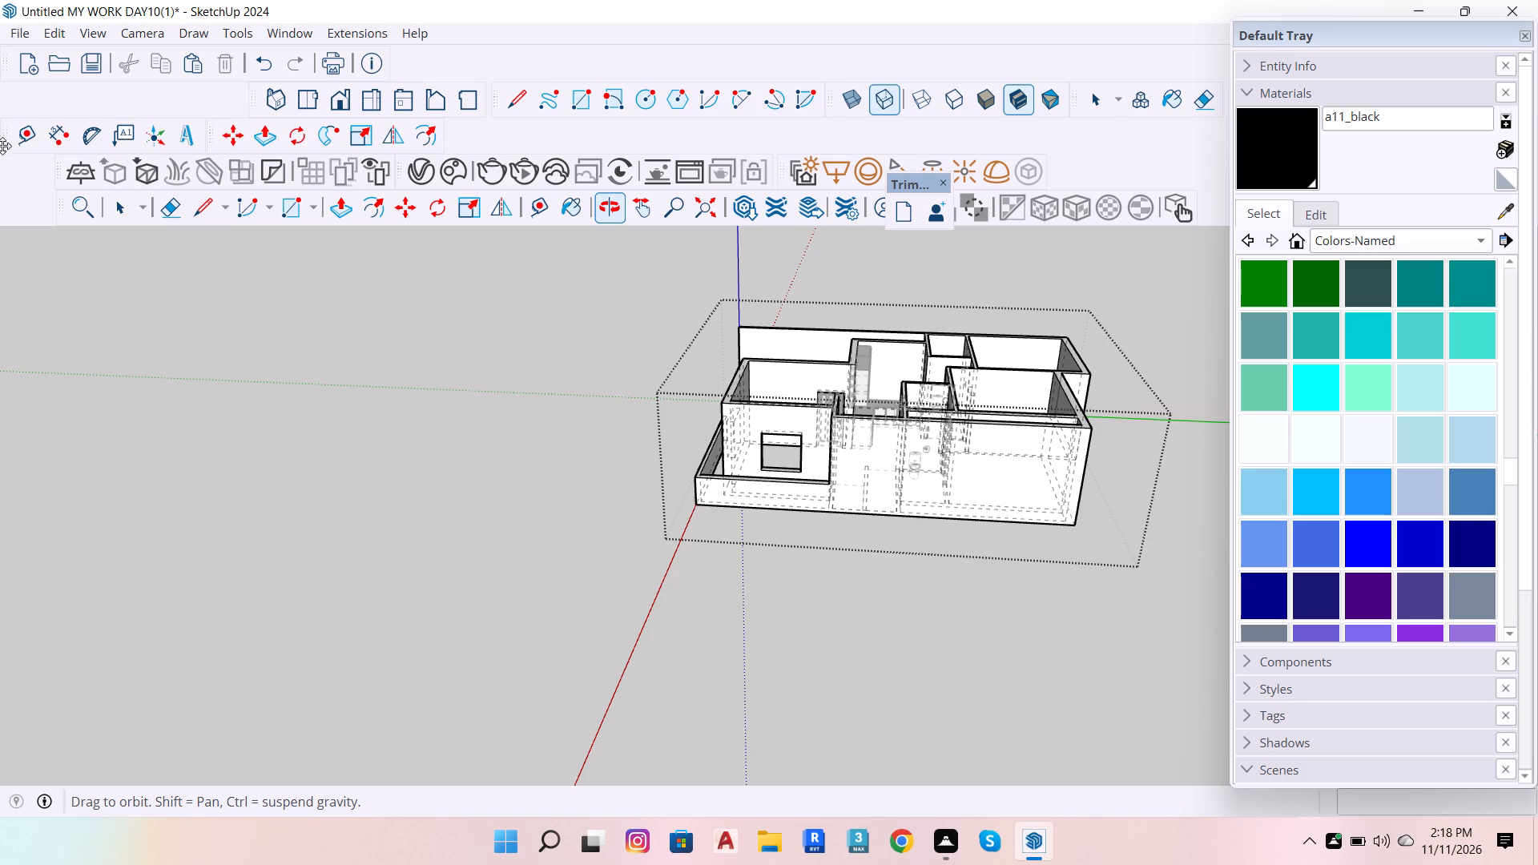
{"action": "left_click", "coordinate": [1, 146]}
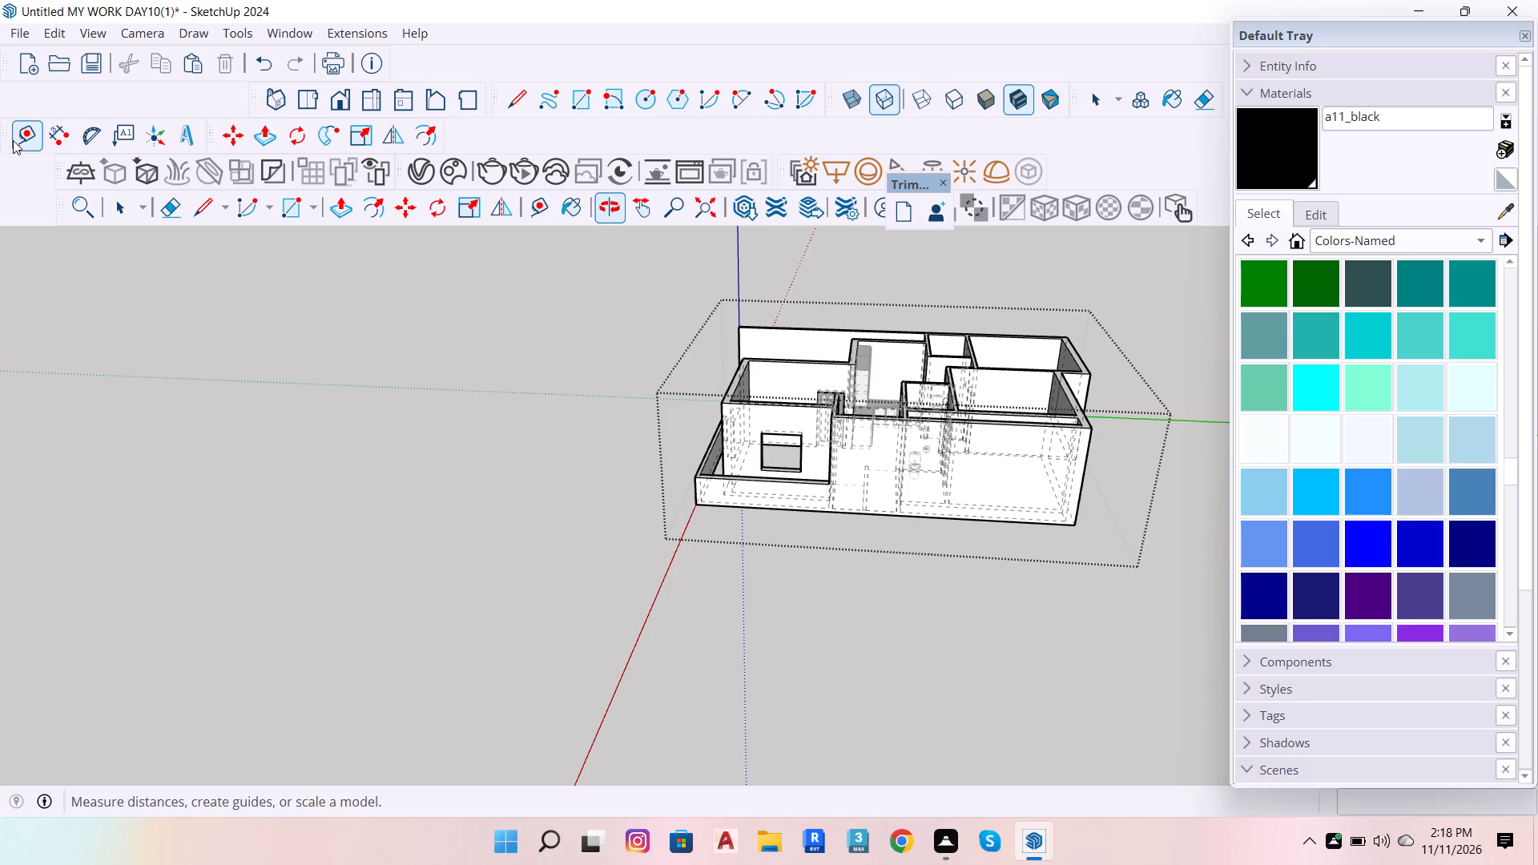
Undock the Construction toolbar and close it.
{"action": "left_click_drag", "start_coordinate": [7, 150], "coordinate": [45, 329]}
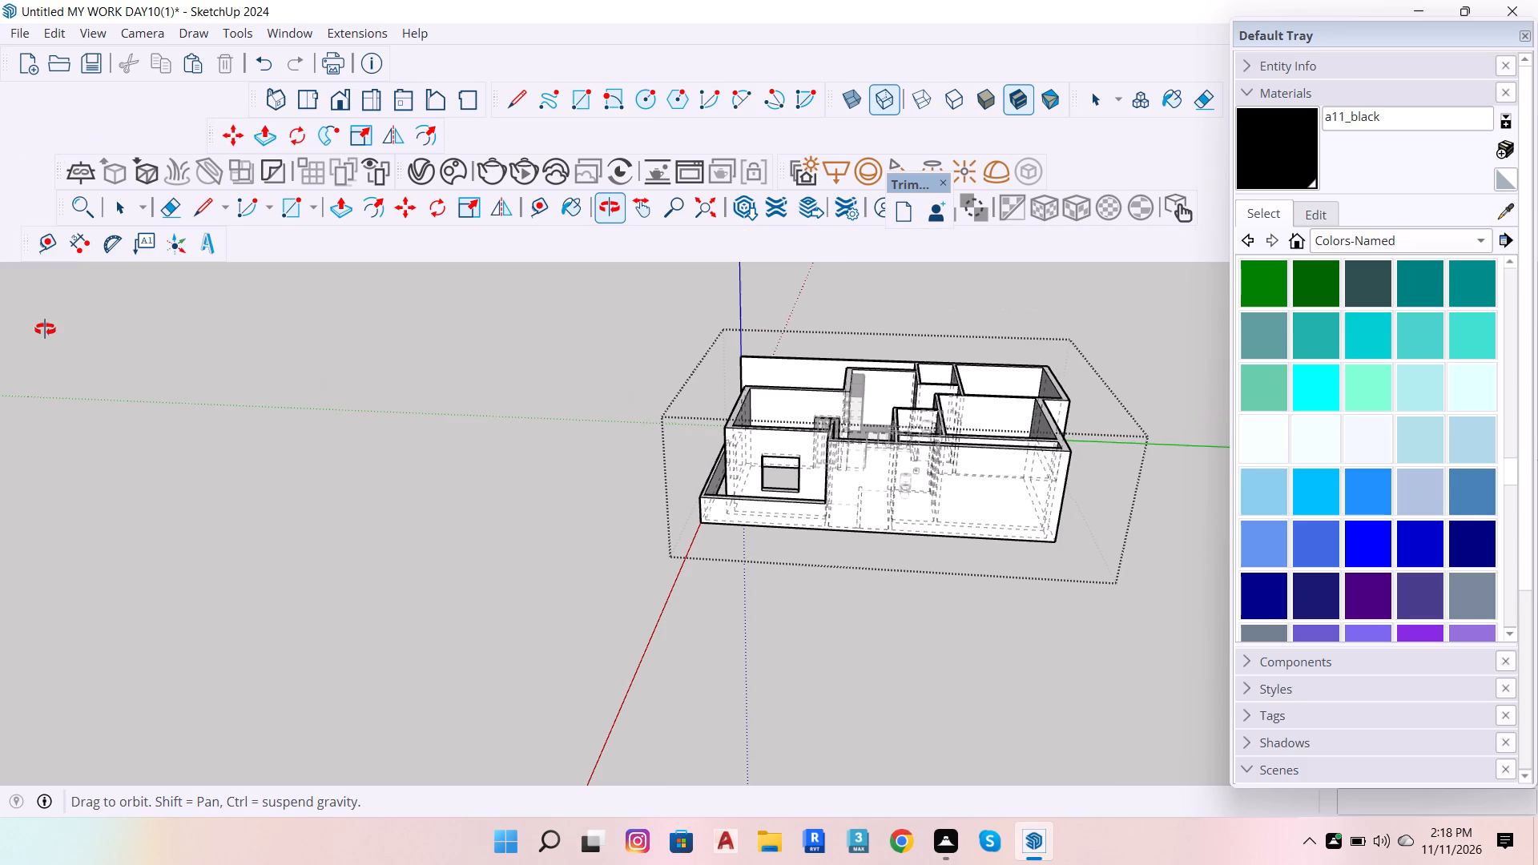
{"action": "left_click_drag", "start_coordinate": [45, 329], "coordinate": [46, 330]}
{"action": "left_click", "coordinate": [232, 259]}
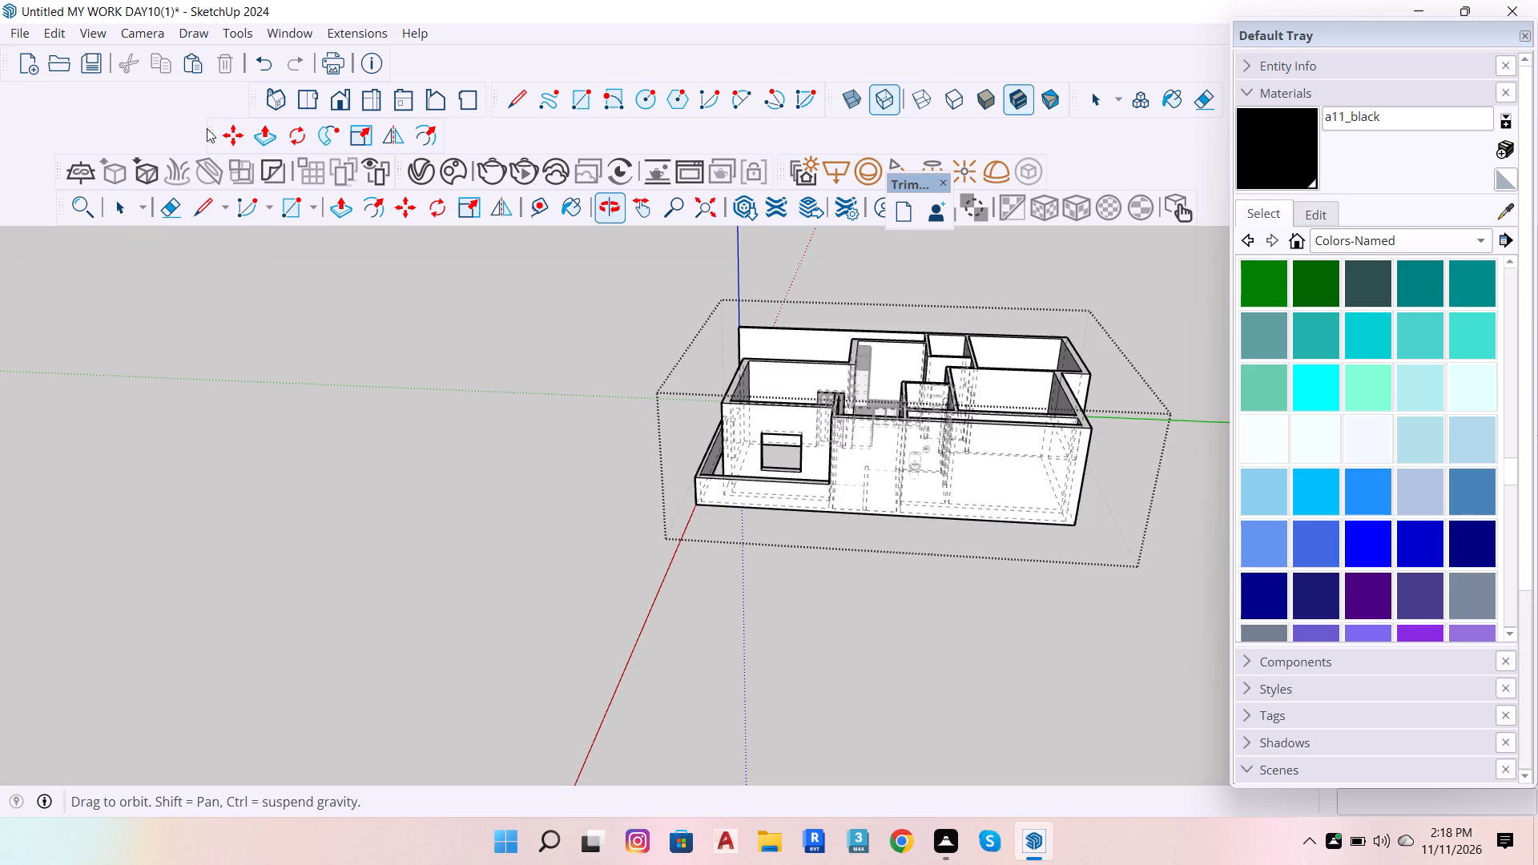
{"action": "left_click_drag", "start_coordinate": [207, 142], "coordinate": [456, 142]}
Display the Large Tool Set toolbar and float it over the modelling area.
{"action": "right_click", "coordinate": [544, 139]}
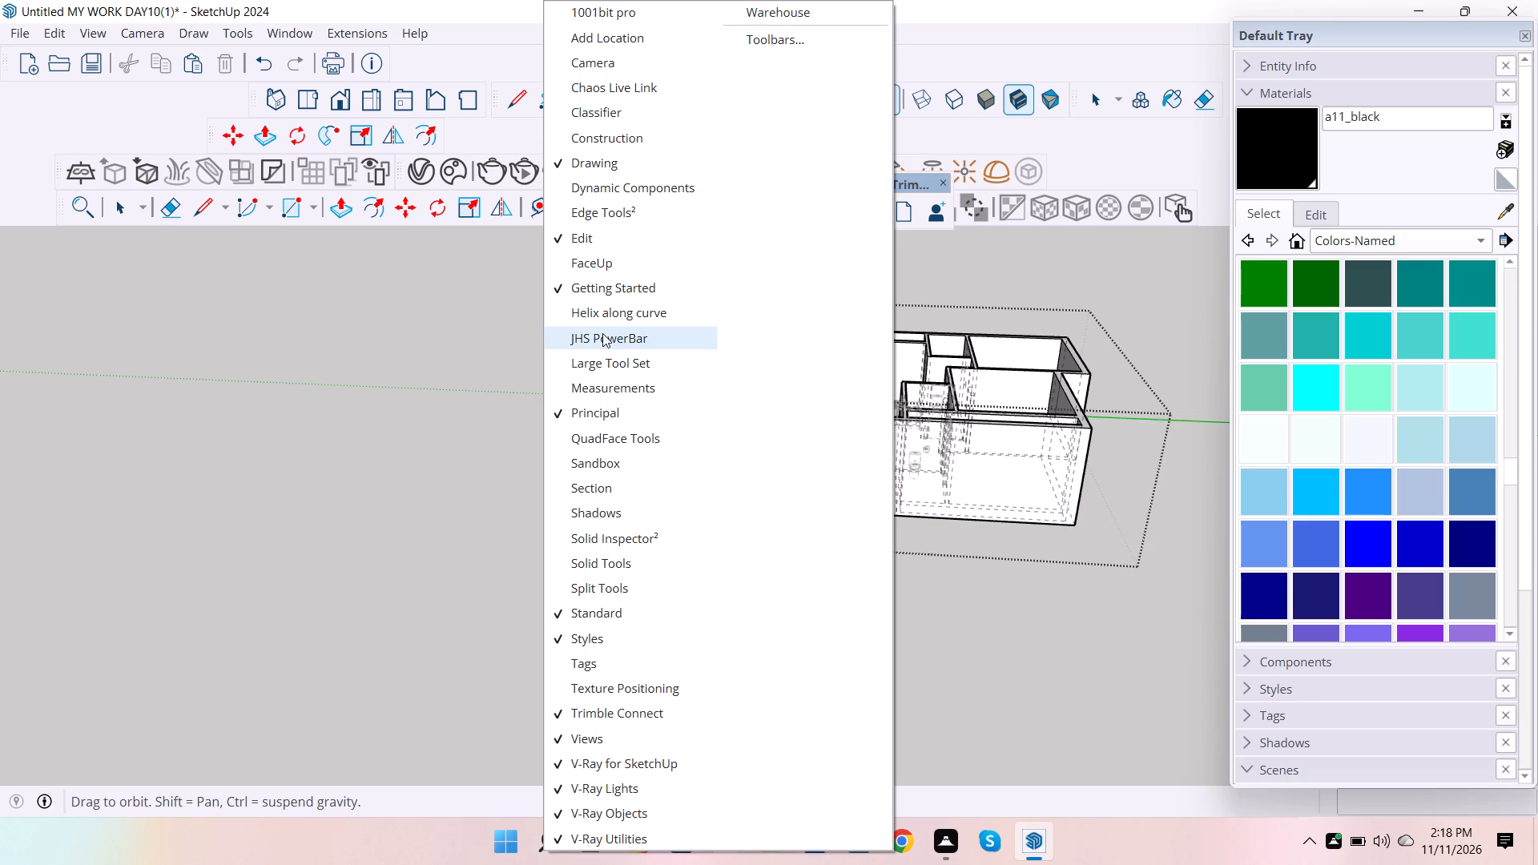
{"action": "left_click", "coordinate": [606, 360]}
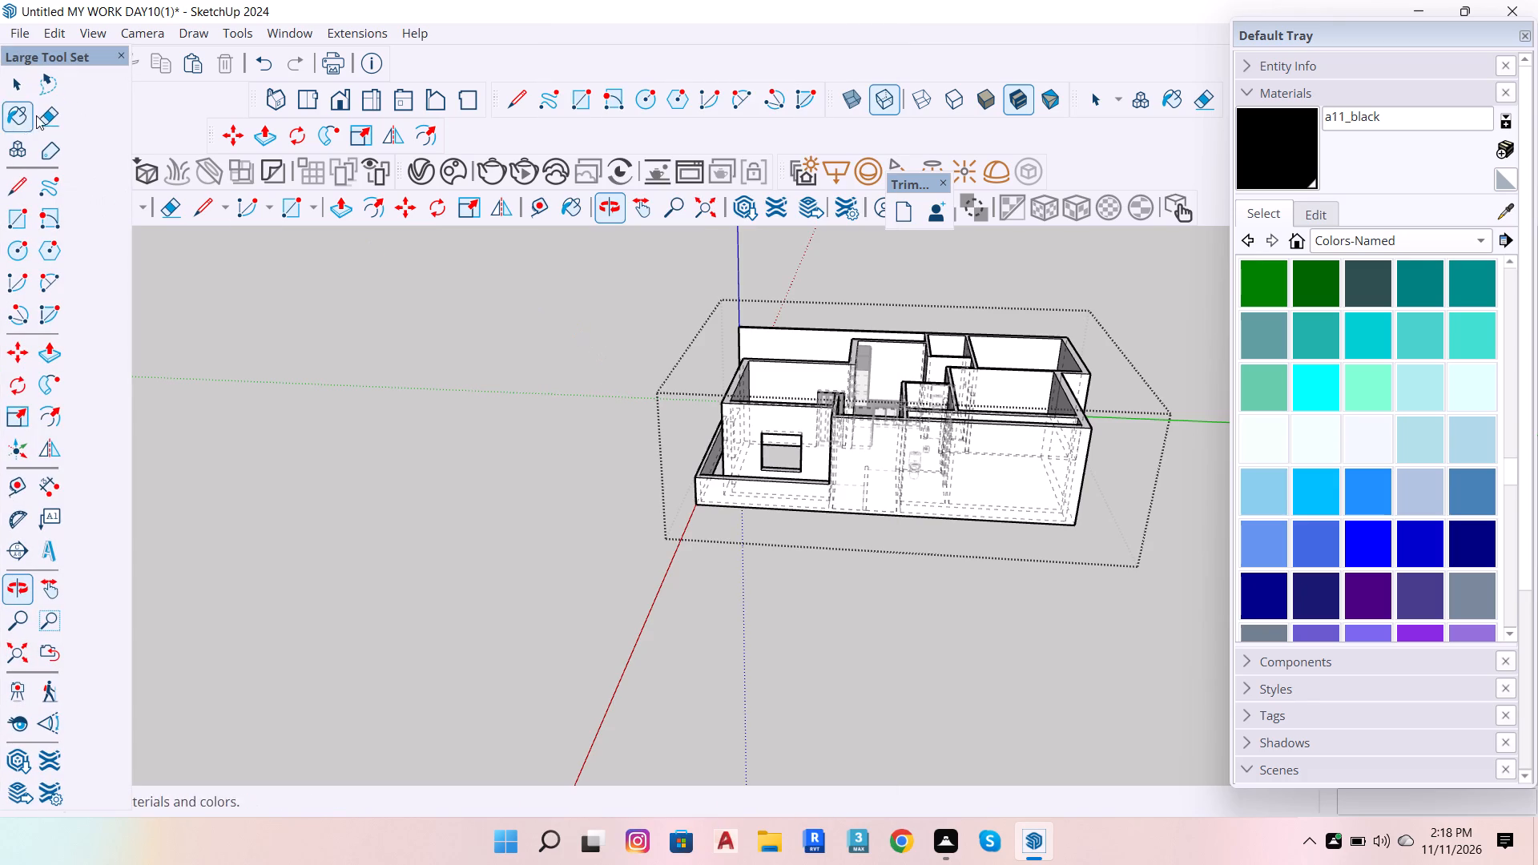
{"action": "scroll", "coordinate": [154, 155], "scroll_direction": "up", "scroll_amount": 1}
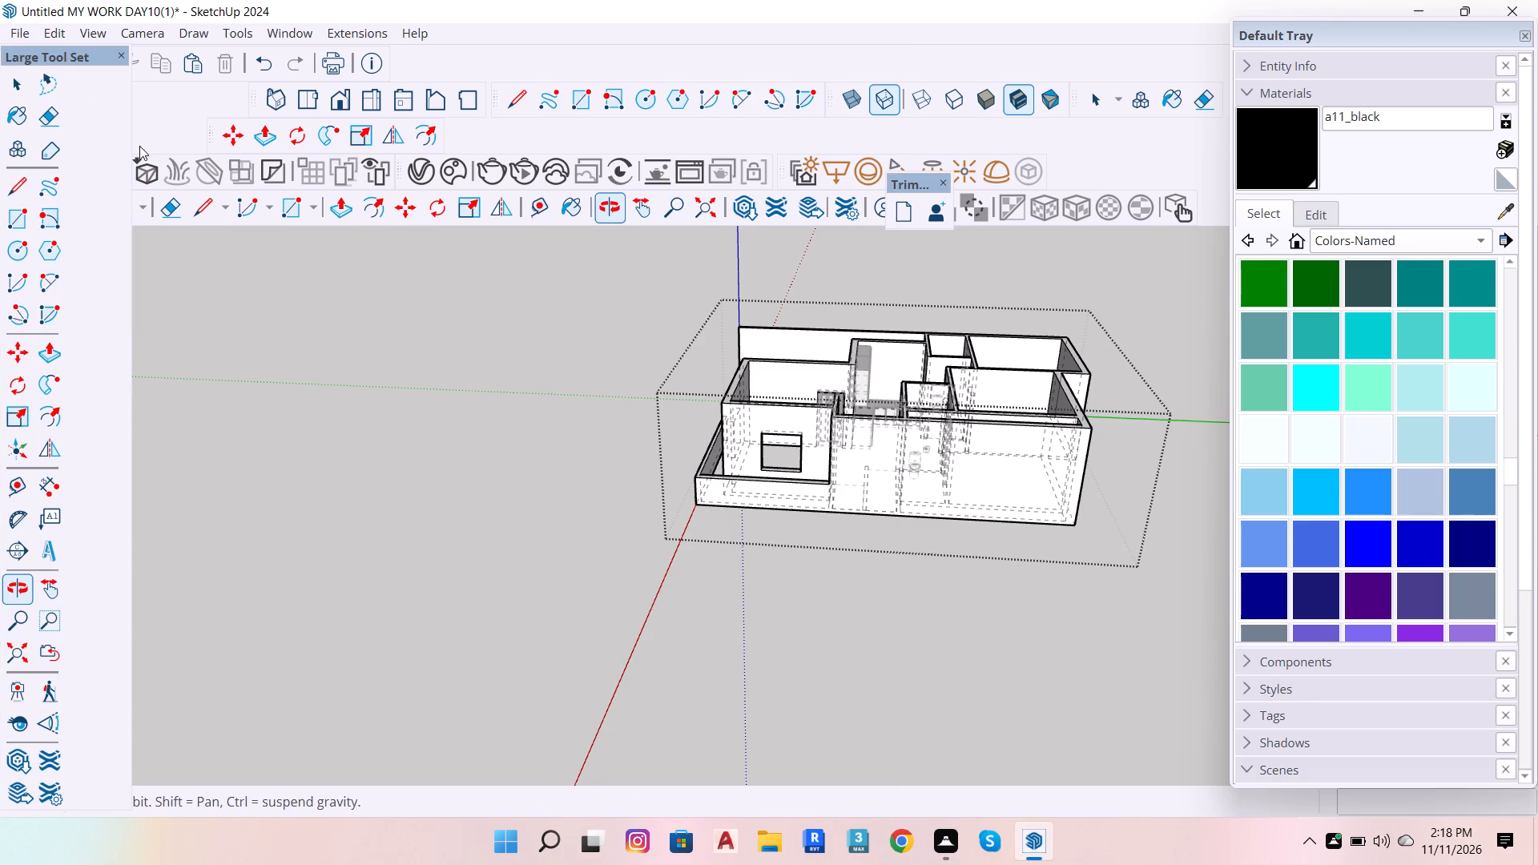
{"action": "key", "text": "space"}
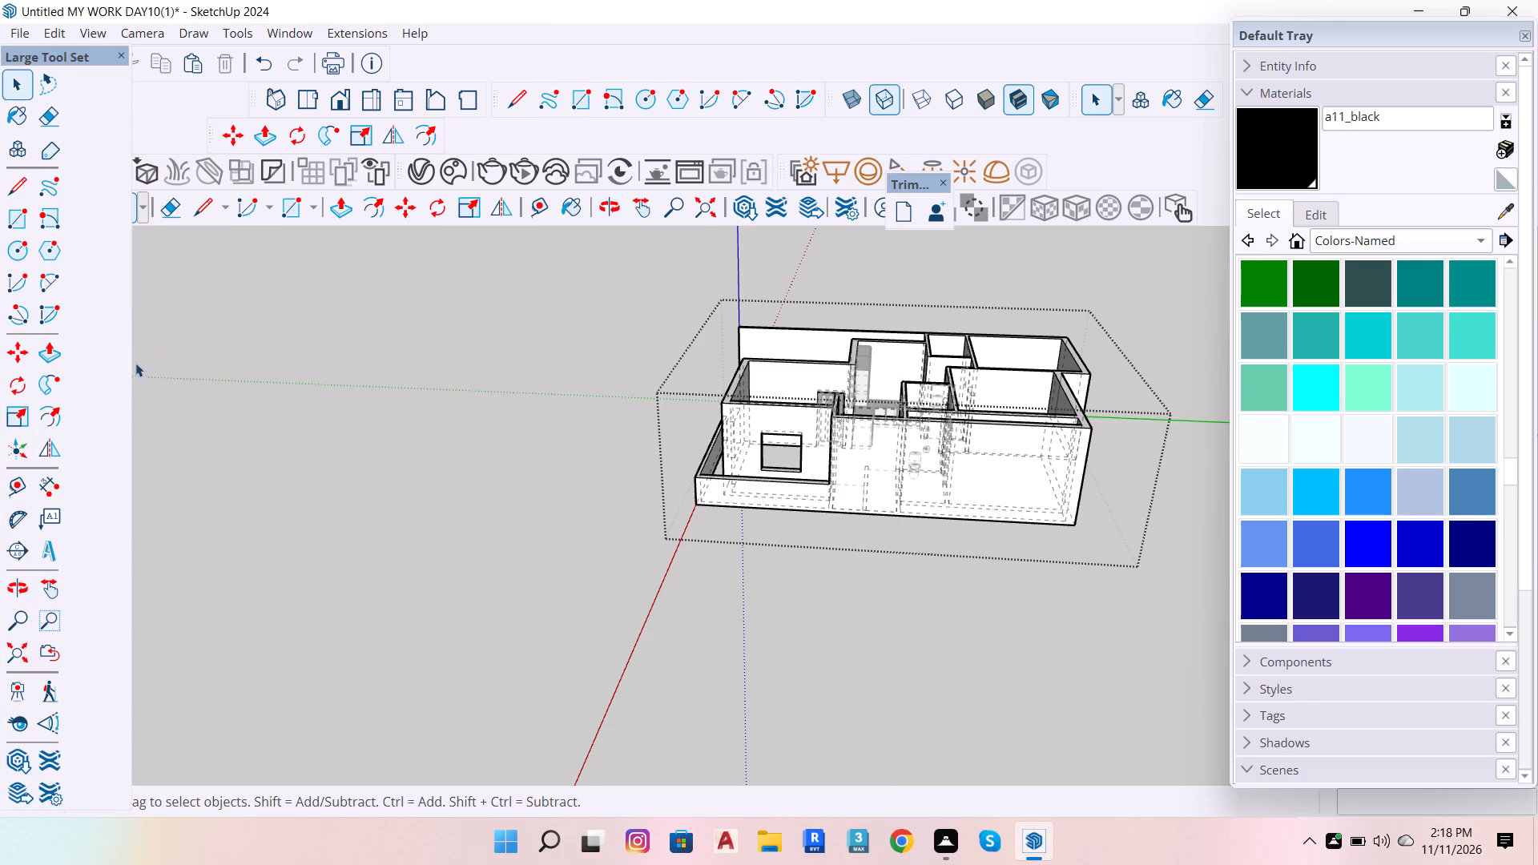
{"action": "left_click_drag", "start_coordinate": [131, 372], "coordinate": [102, 376]}
{"action": "left_click_drag", "start_coordinate": [6, 55], "coordinate": [133, 219]}
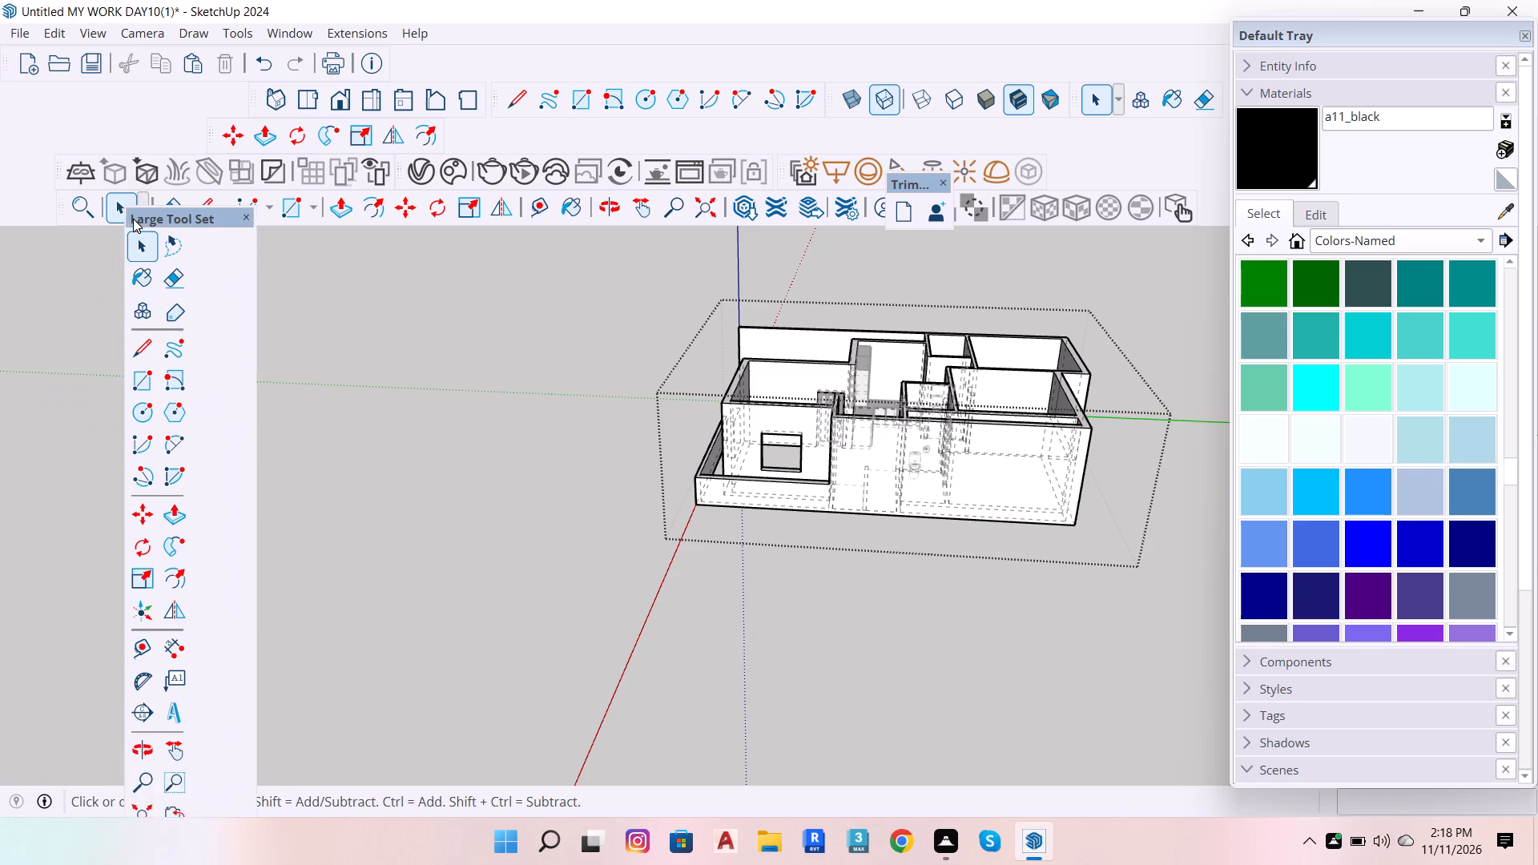
{"action": "left_click_drag", "start_coordinate": [133, 219], "coordinate": [160, 235]}
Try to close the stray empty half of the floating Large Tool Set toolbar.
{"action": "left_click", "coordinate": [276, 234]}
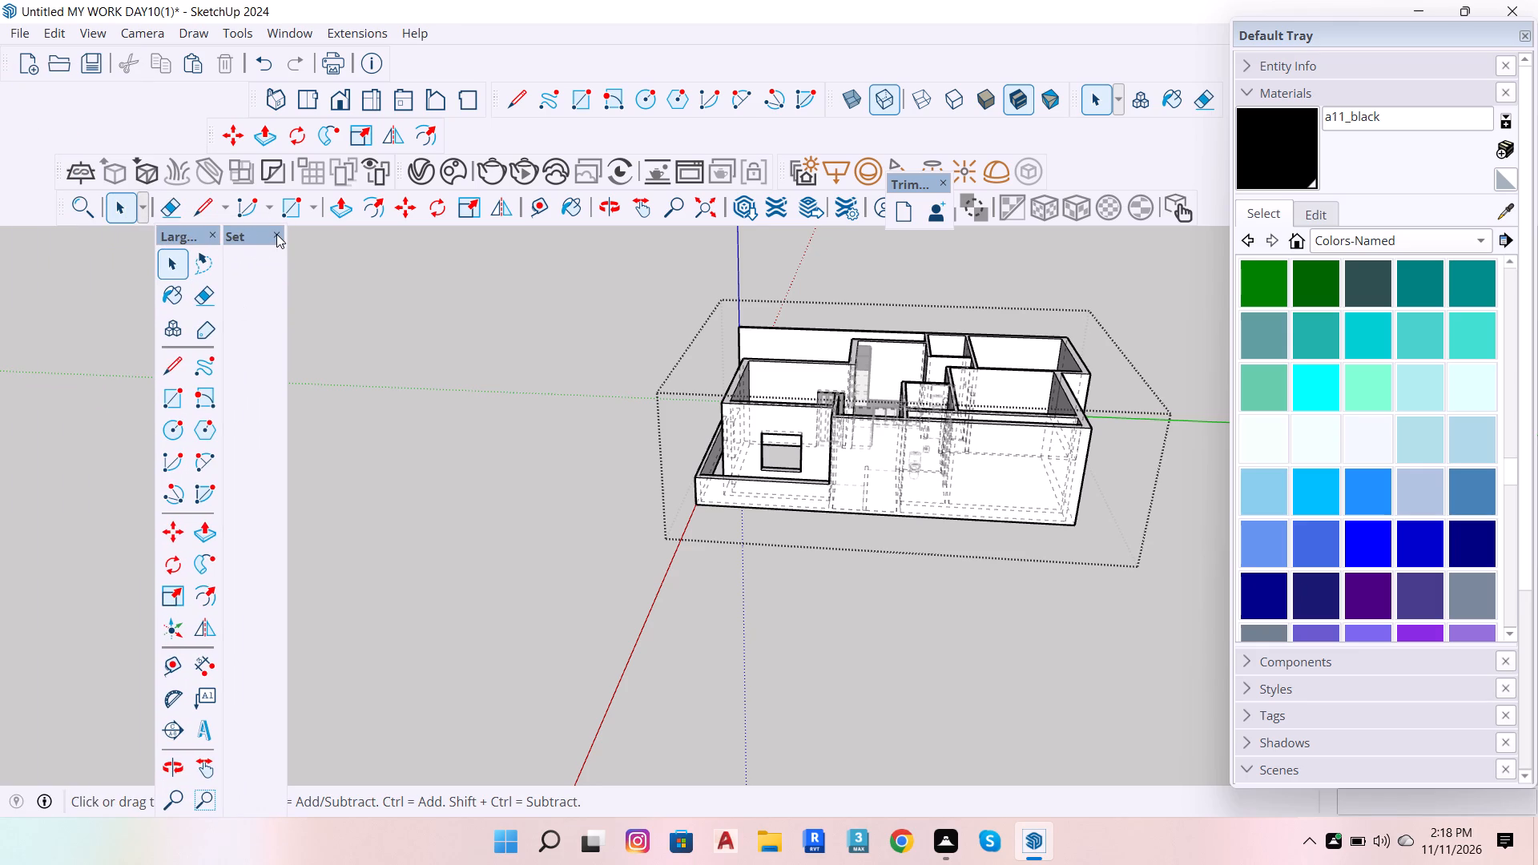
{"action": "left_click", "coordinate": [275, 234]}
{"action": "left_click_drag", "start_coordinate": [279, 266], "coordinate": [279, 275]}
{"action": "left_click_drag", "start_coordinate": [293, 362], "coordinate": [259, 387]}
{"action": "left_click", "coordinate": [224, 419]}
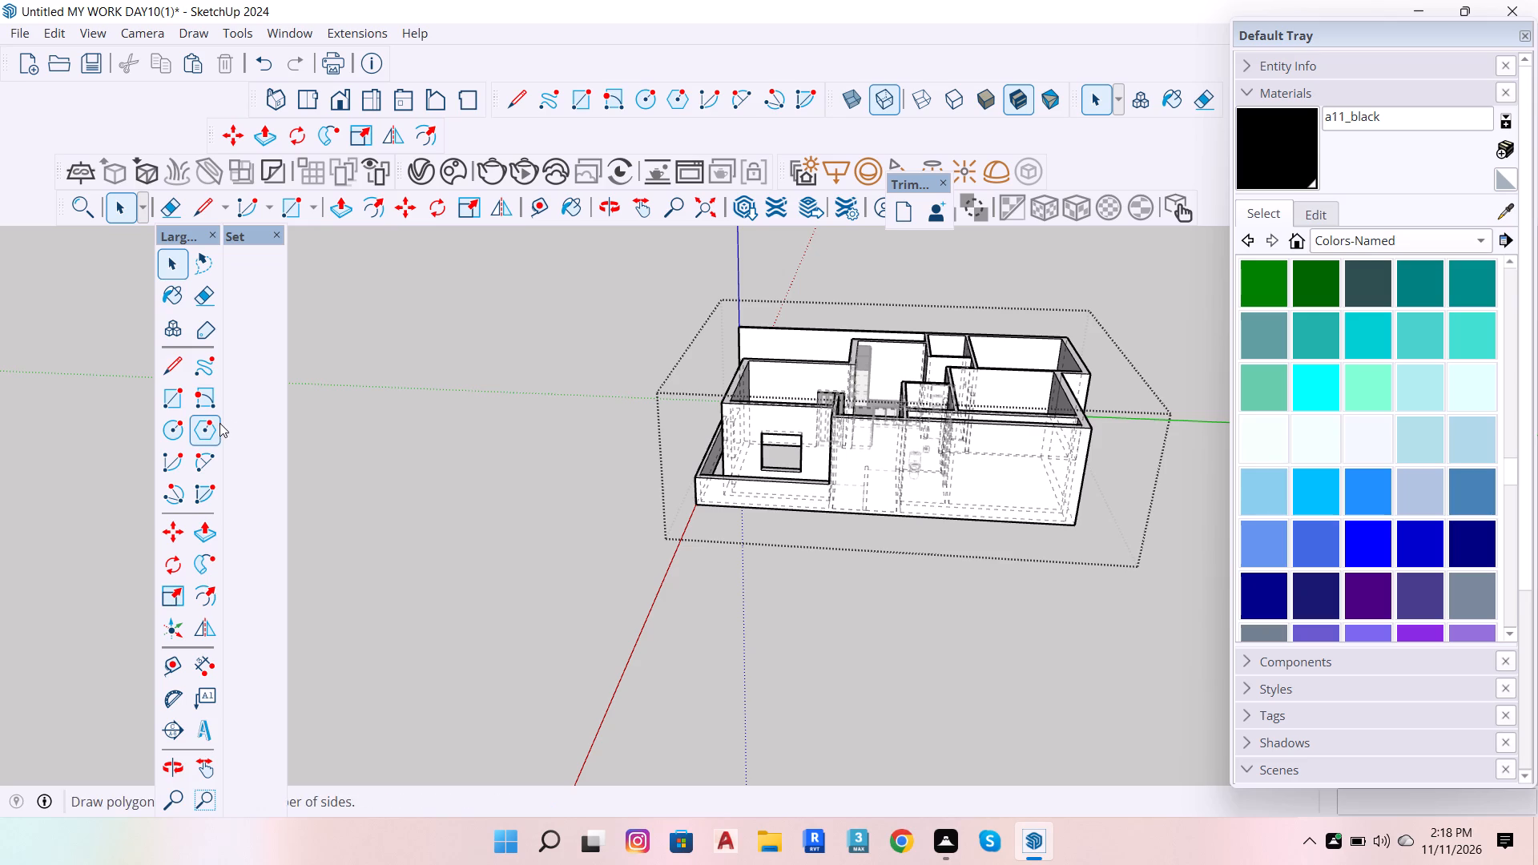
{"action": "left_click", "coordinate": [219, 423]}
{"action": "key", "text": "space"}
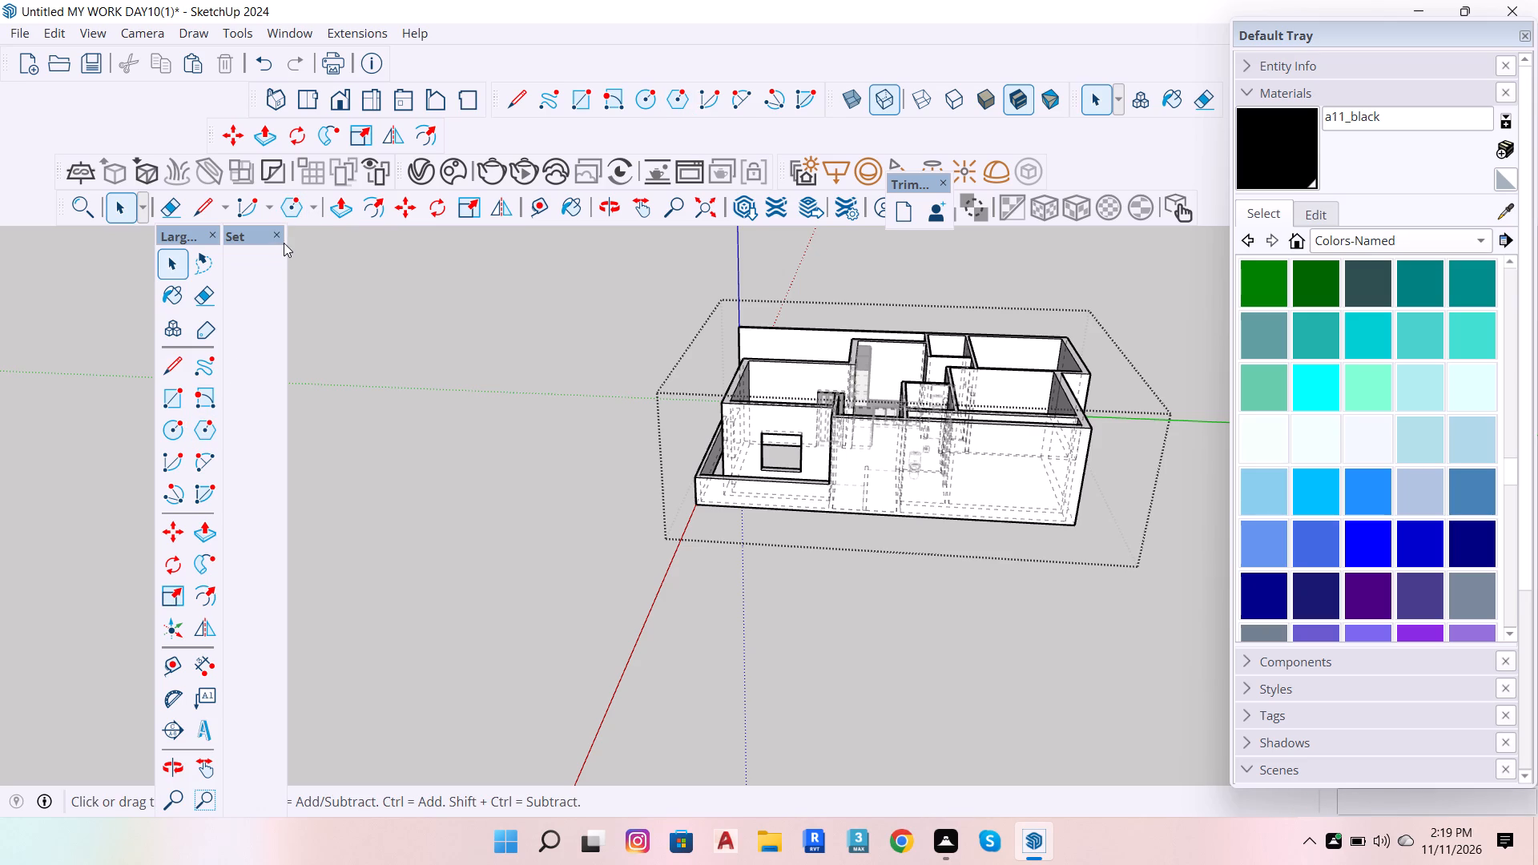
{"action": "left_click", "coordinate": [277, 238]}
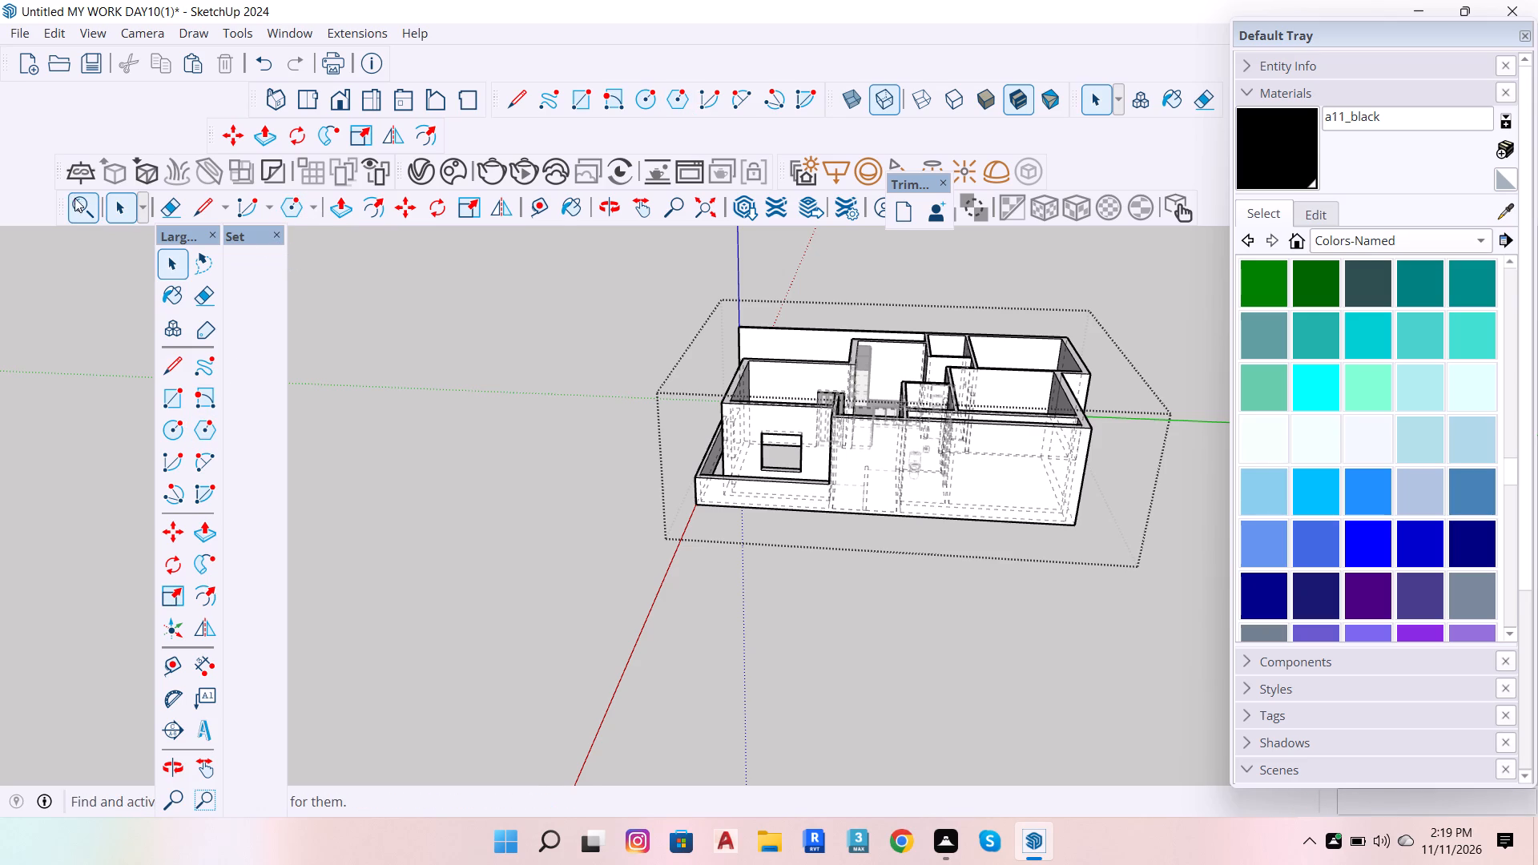
Exit editing of the house group.
{"action": "left_click", "coordinate": [84, 207]}
{"action": "left_click", "coordinate": [489, 297]}
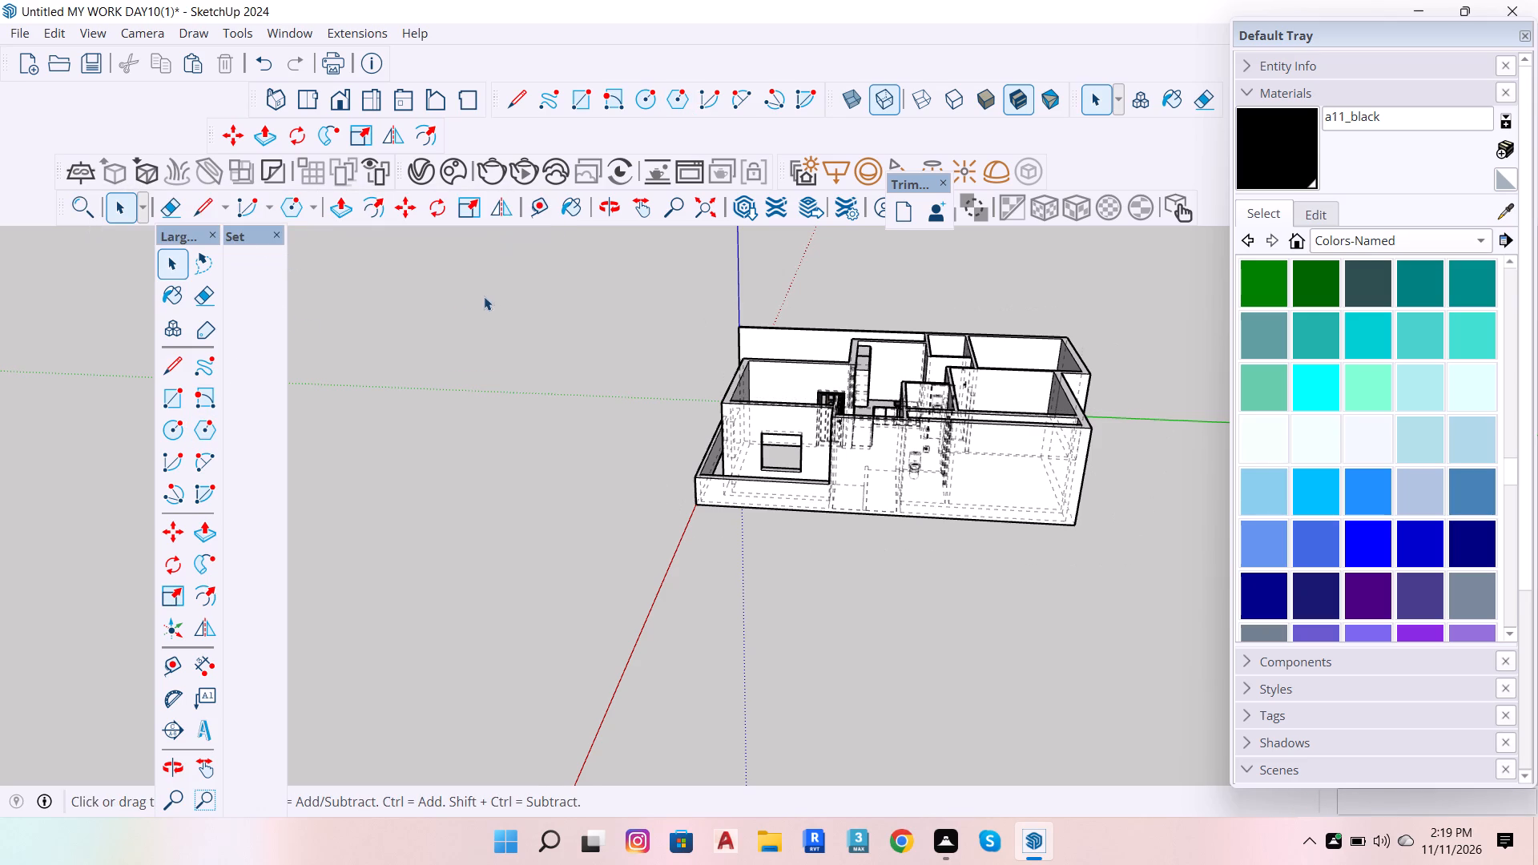
{"action": "scroll", "coordinate": [302, 295], "scroll_direction": "down", "scroll_amount": 13}
{"action": "left_click", "coordinate": [276, 489]}
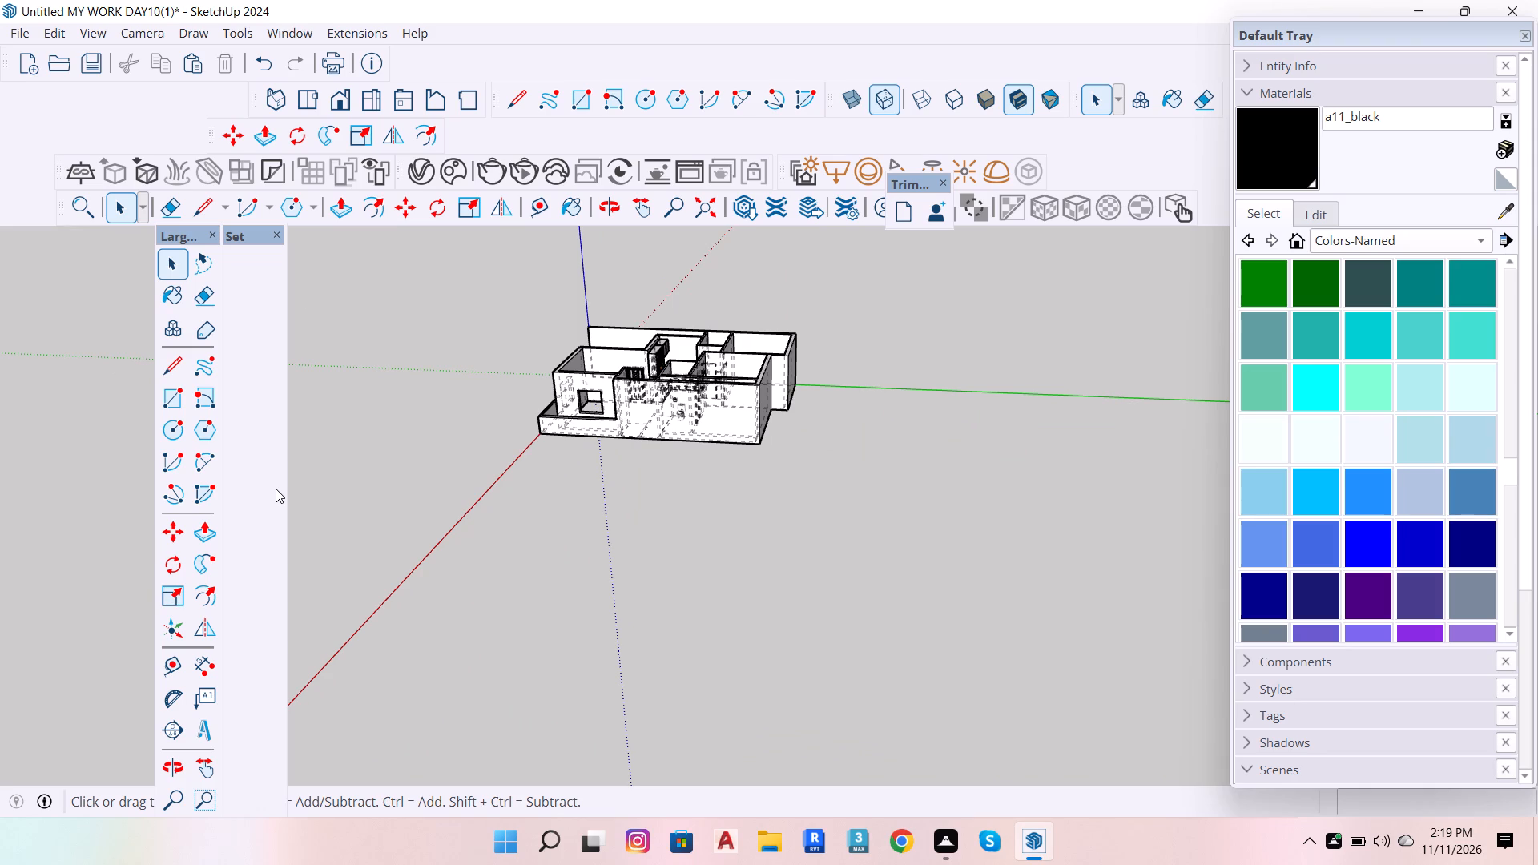
{"action": "scroll", "coordinate": [276, 489], "scroll_direction": "down", "scroll_amount": 5}
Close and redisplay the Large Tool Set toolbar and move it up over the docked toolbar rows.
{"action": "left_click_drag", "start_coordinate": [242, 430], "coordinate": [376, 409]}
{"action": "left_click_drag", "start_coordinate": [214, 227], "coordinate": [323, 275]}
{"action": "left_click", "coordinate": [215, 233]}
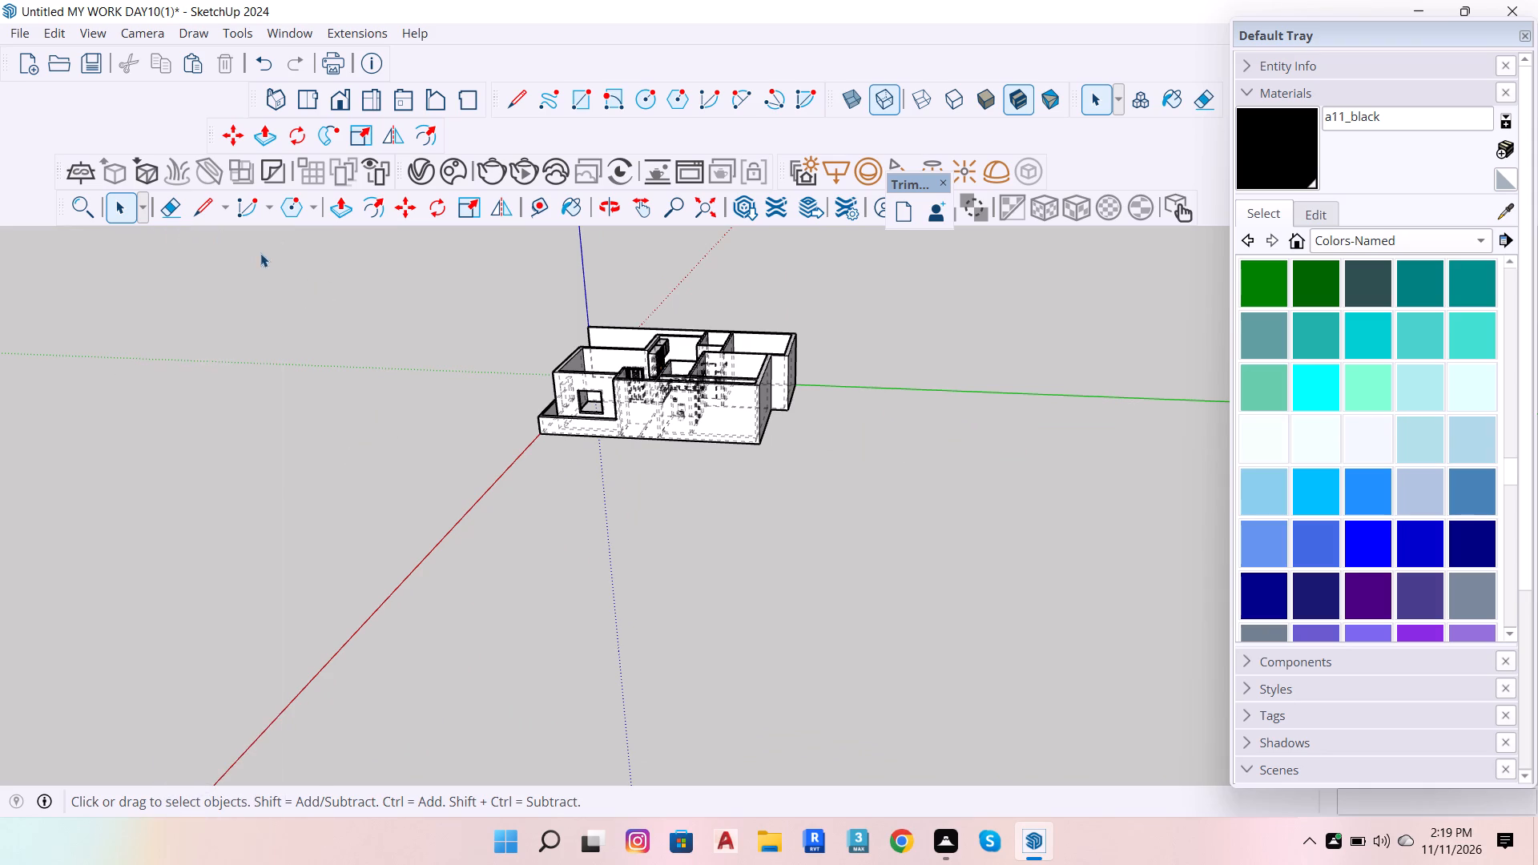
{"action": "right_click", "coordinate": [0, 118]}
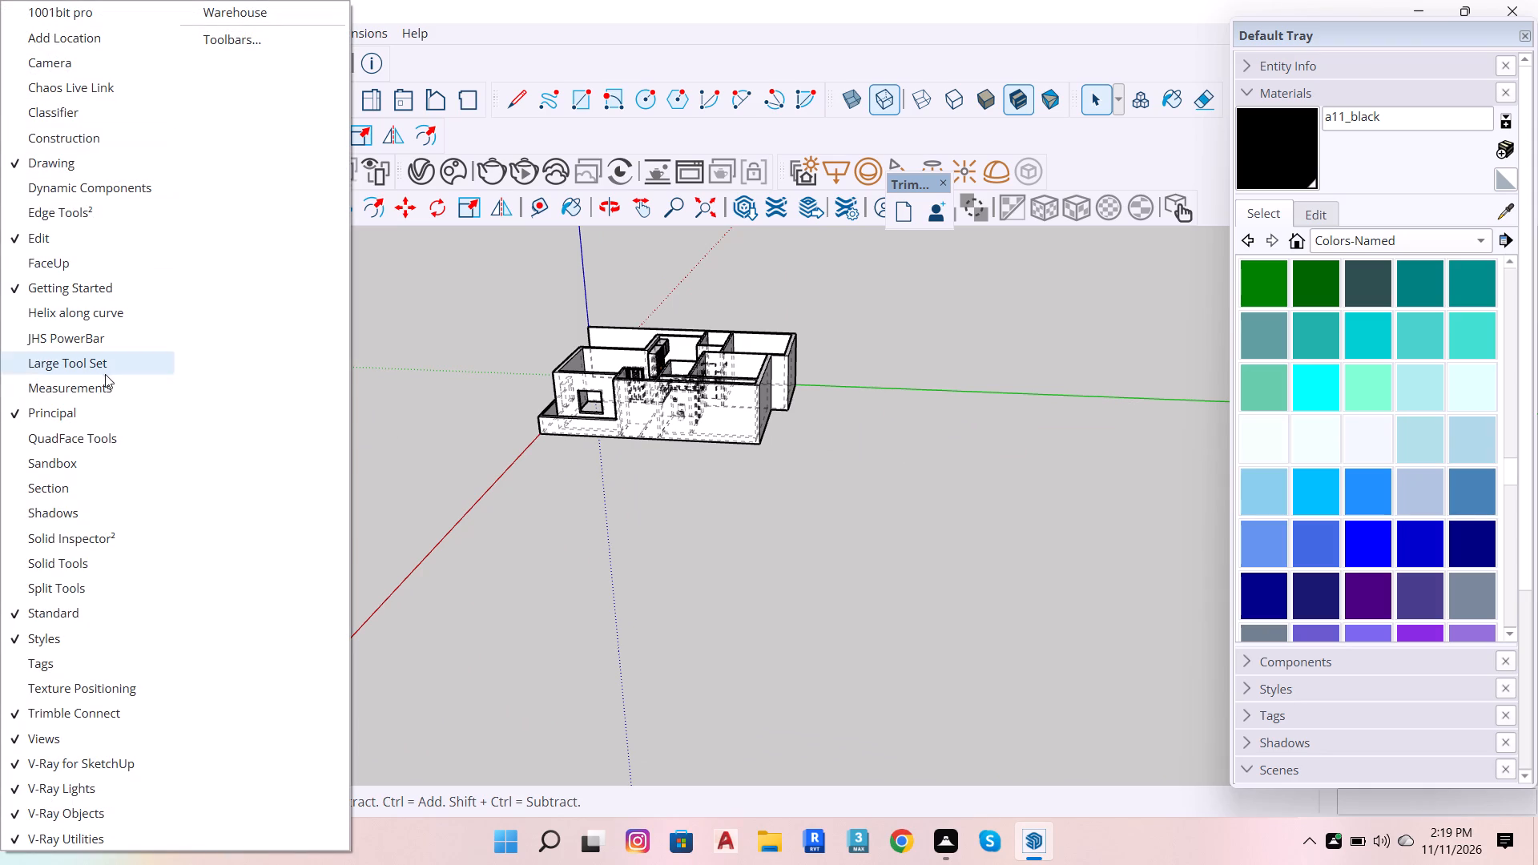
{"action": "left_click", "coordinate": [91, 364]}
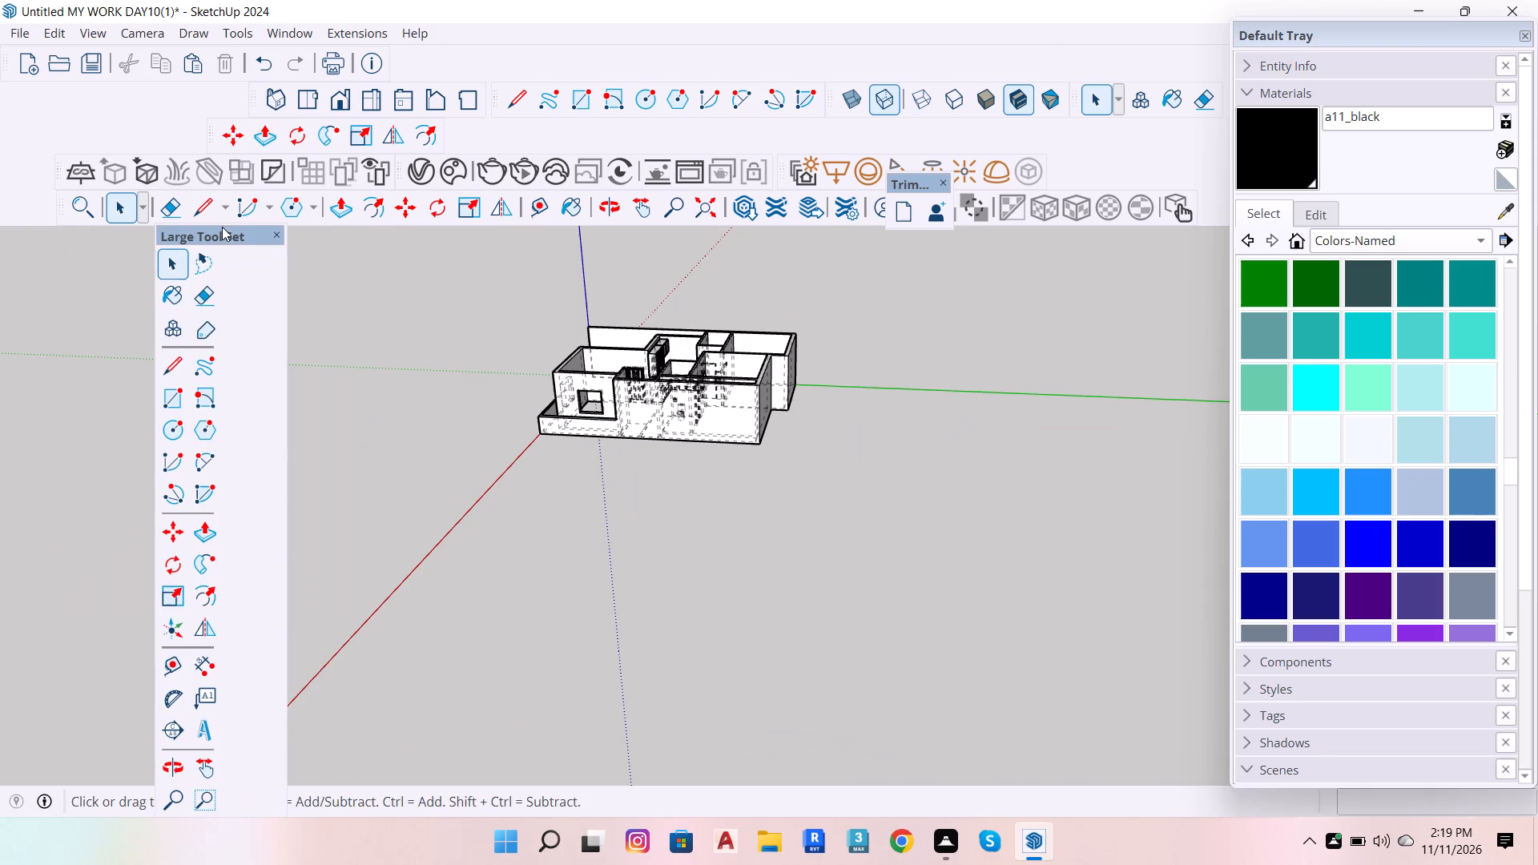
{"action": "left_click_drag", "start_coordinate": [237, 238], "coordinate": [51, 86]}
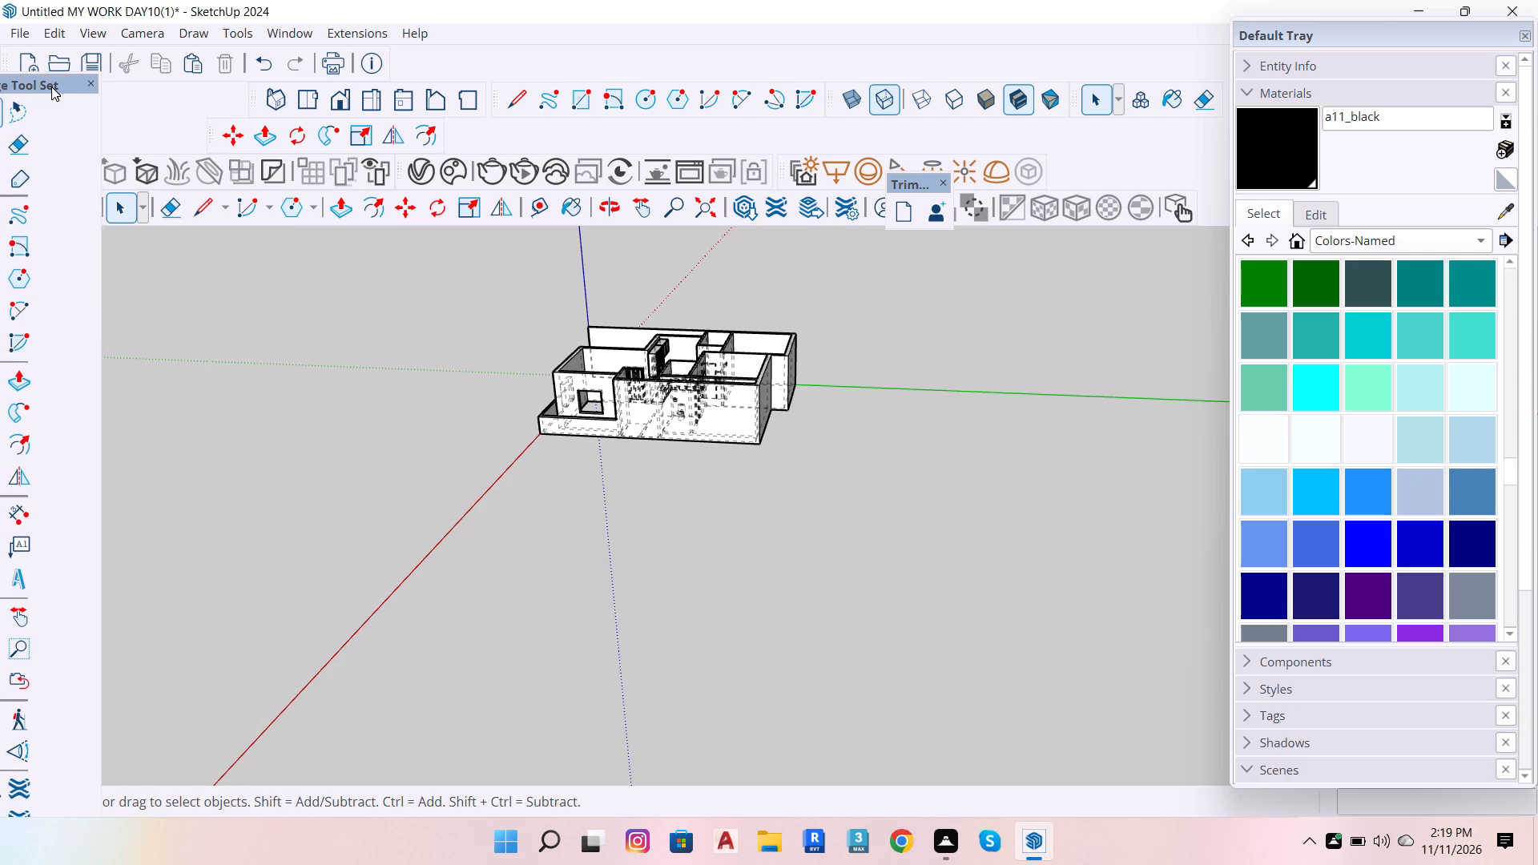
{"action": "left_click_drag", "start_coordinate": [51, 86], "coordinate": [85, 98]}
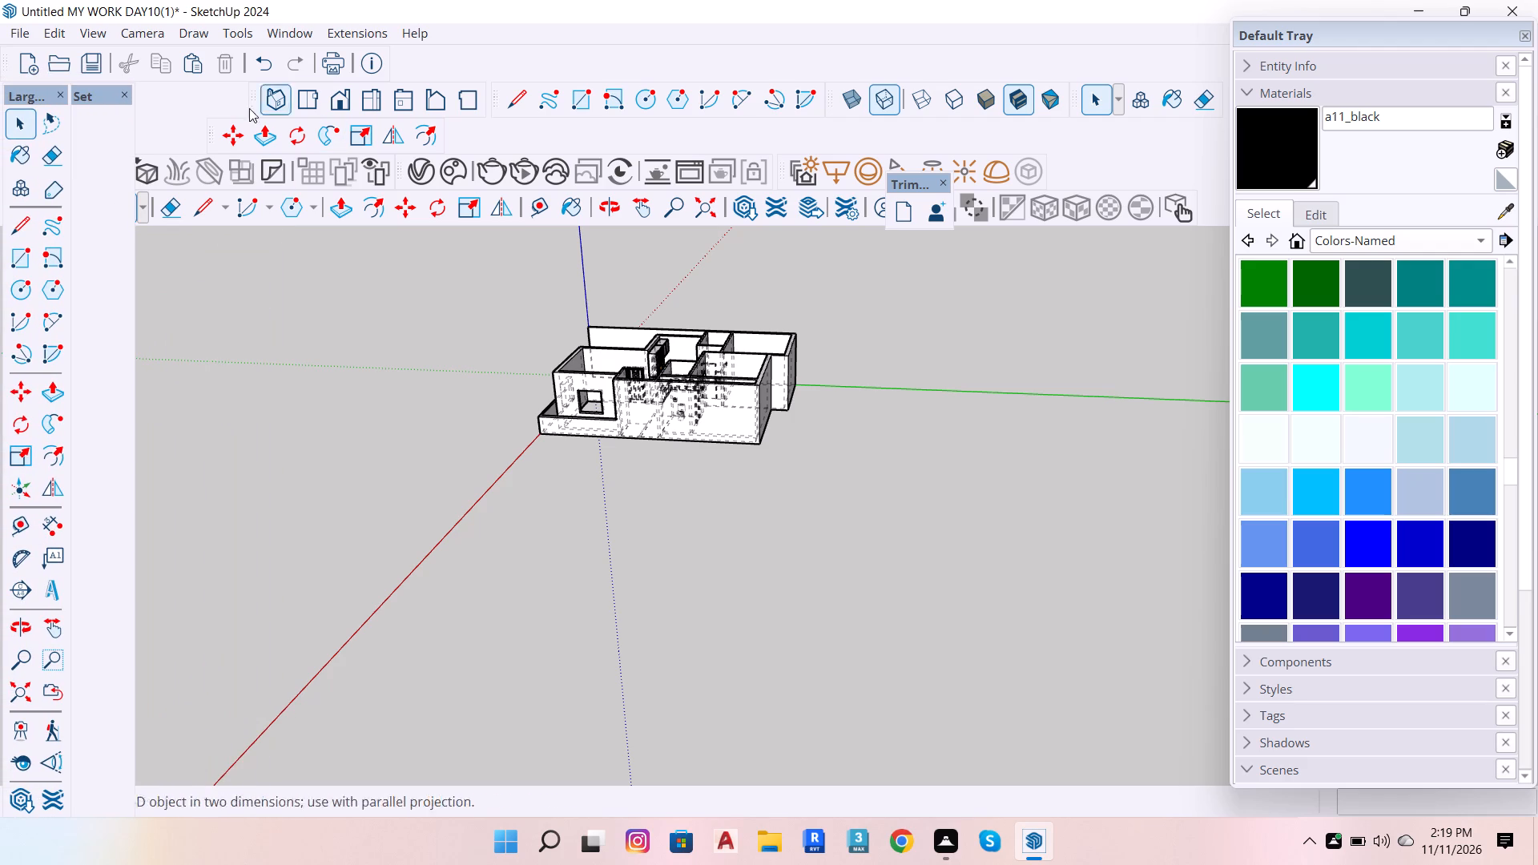
Dock the Views and Drawing toolbars one after the other behind the Standard toolbar in the first row.
{"action": "left_click_drag", "start_coordinate": [252, 99], "coordinate": [407, 61]}
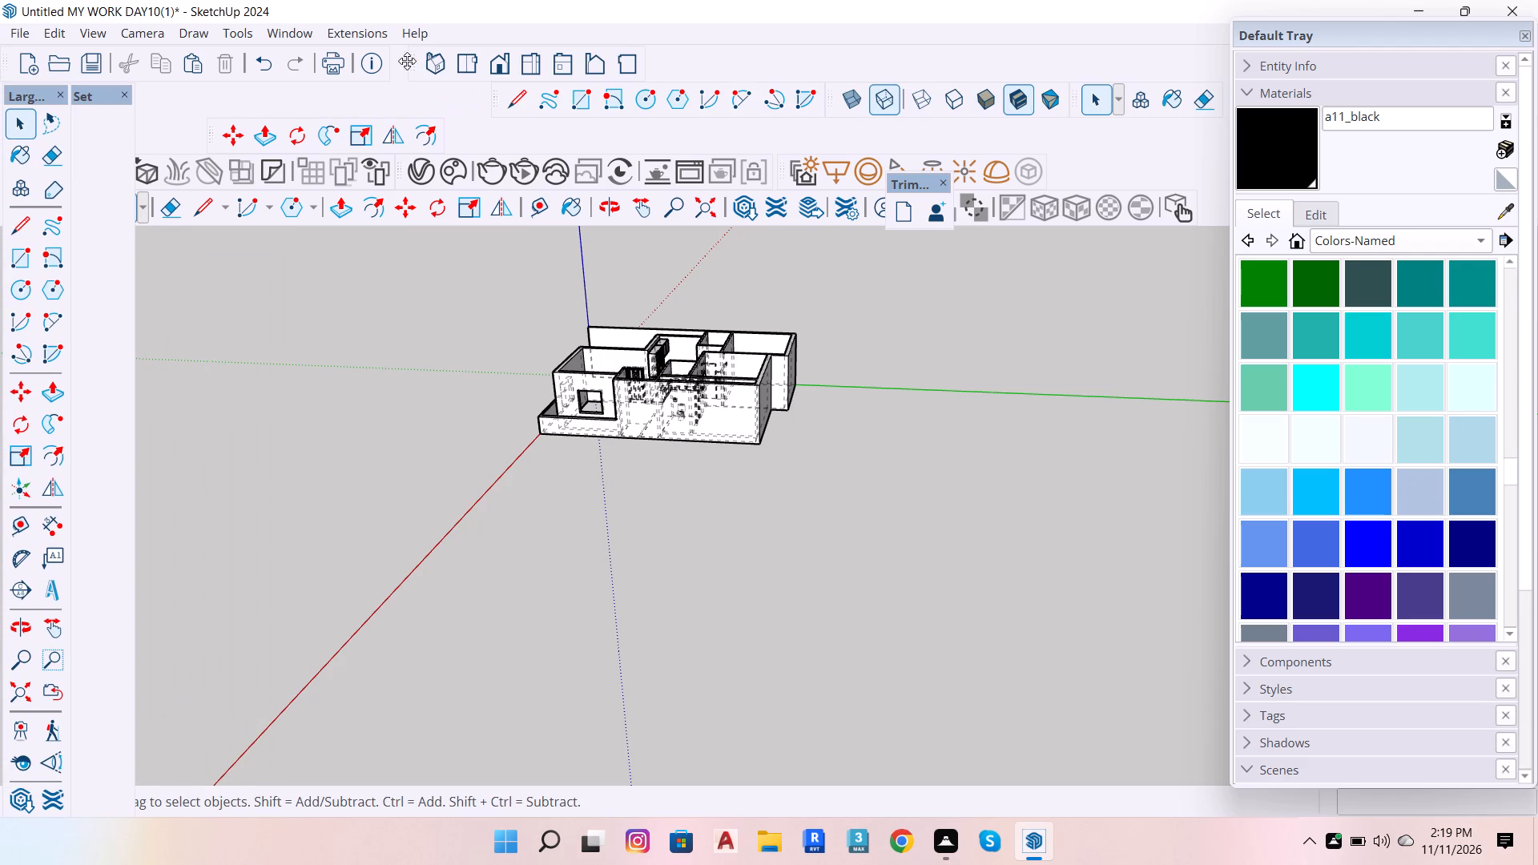
{"action": "left_click_drag", "start_coordinate": [407, 61], "coordinate": [394, 65]}
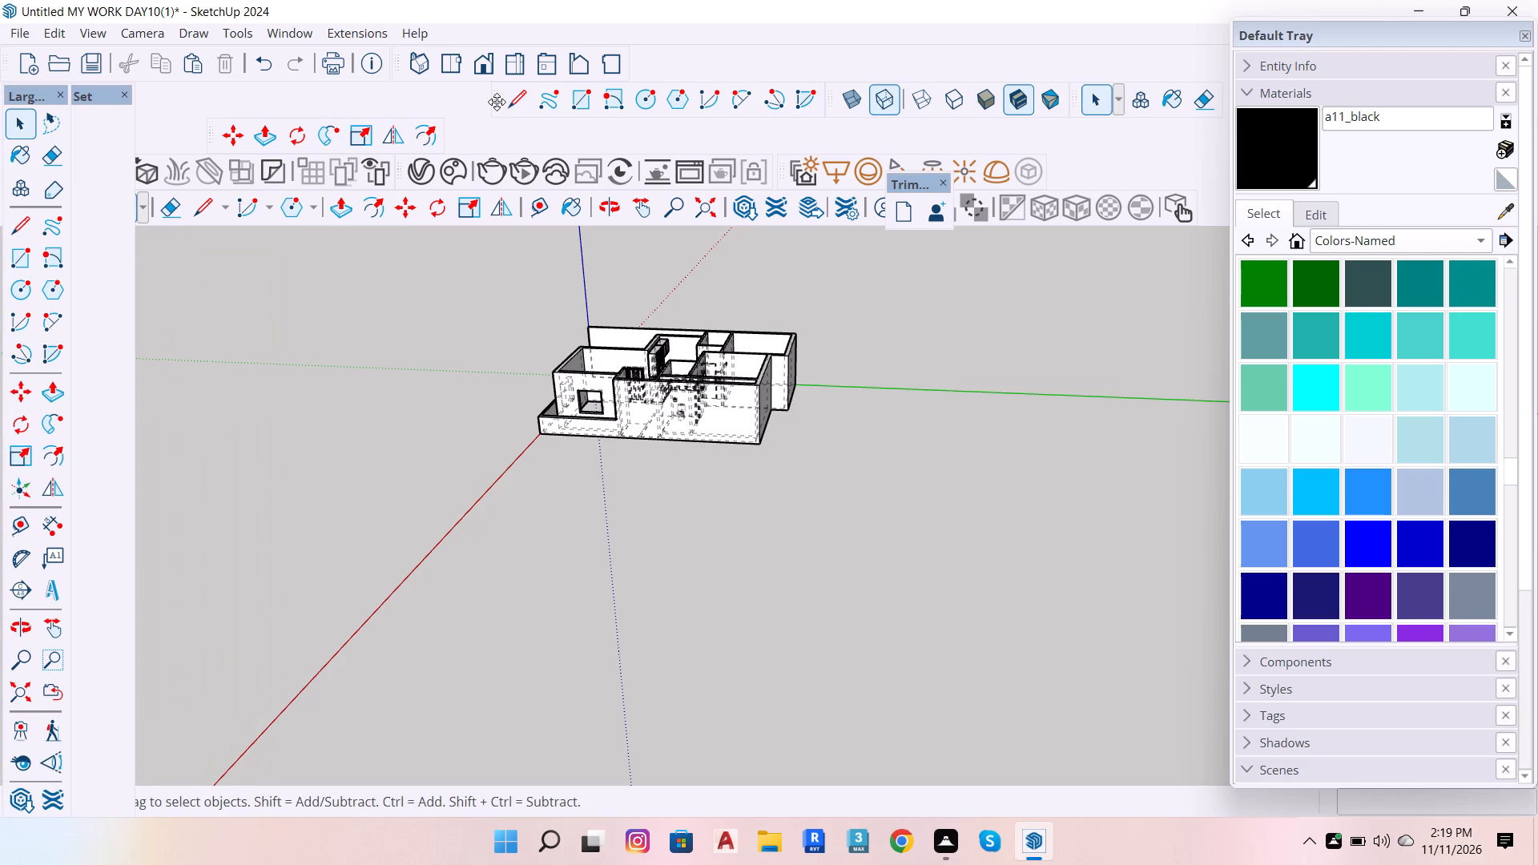
{"action": "left_click_drag", "start_coordinate": [497, 102], "coordinate": [626, 73]}
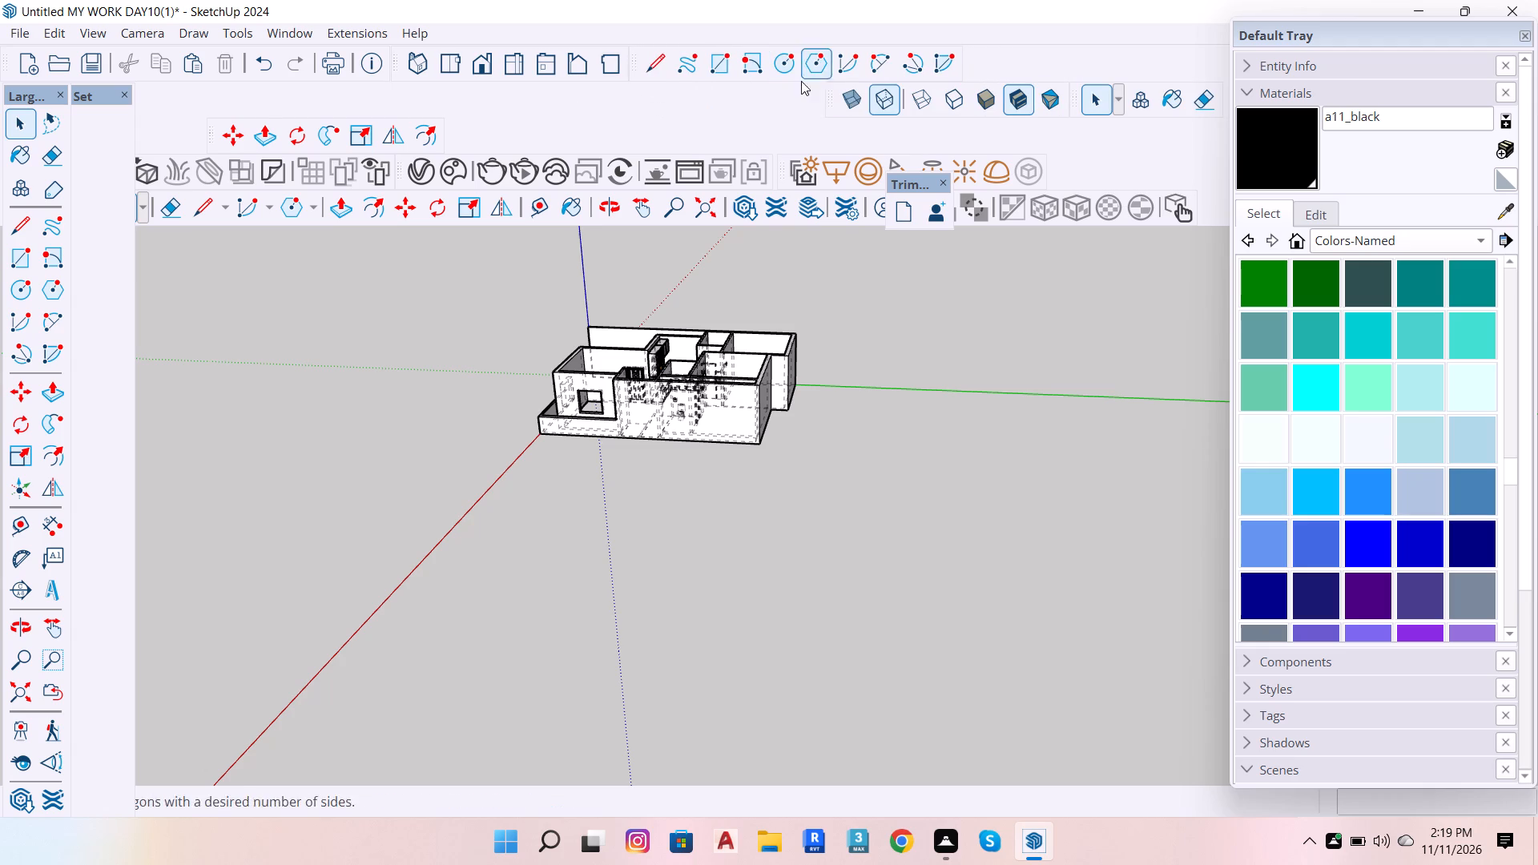
Turn off the Back Edges display style.
{"action": "left_click", "coordinate": [883, 97]}
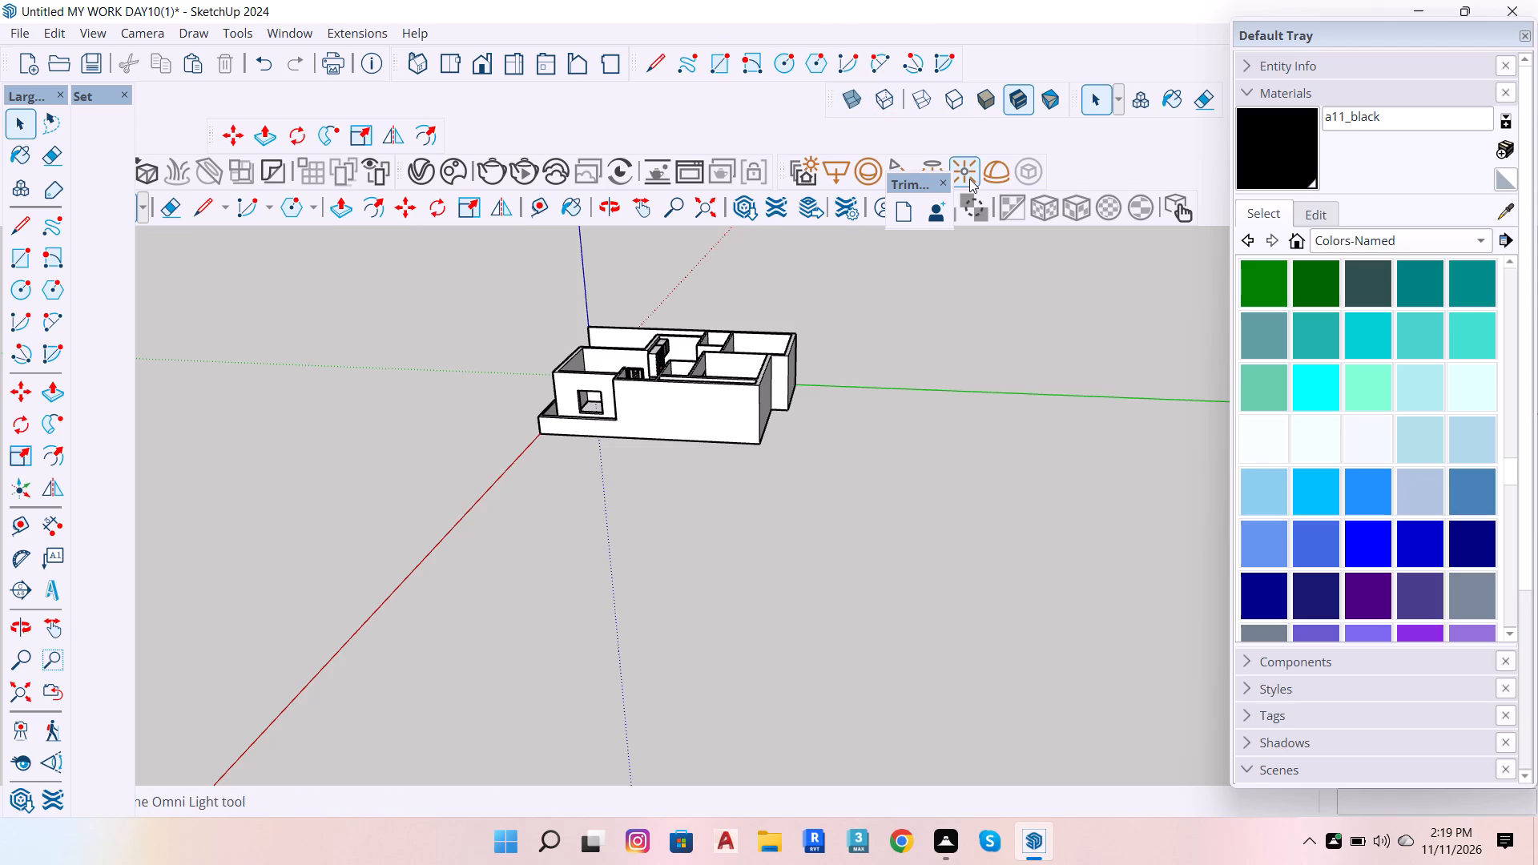
Examine the house from other angles and look closely at the kitchen wall cabinets and windows.
{"action": "scroll", "coordinate": [835, 365], "scroll_direction": "down", "scroll_amount": 5}
{"action": "scroll", "coordinate": [758, 422], "scroll_direction": "up", "scroll_amount": 5}
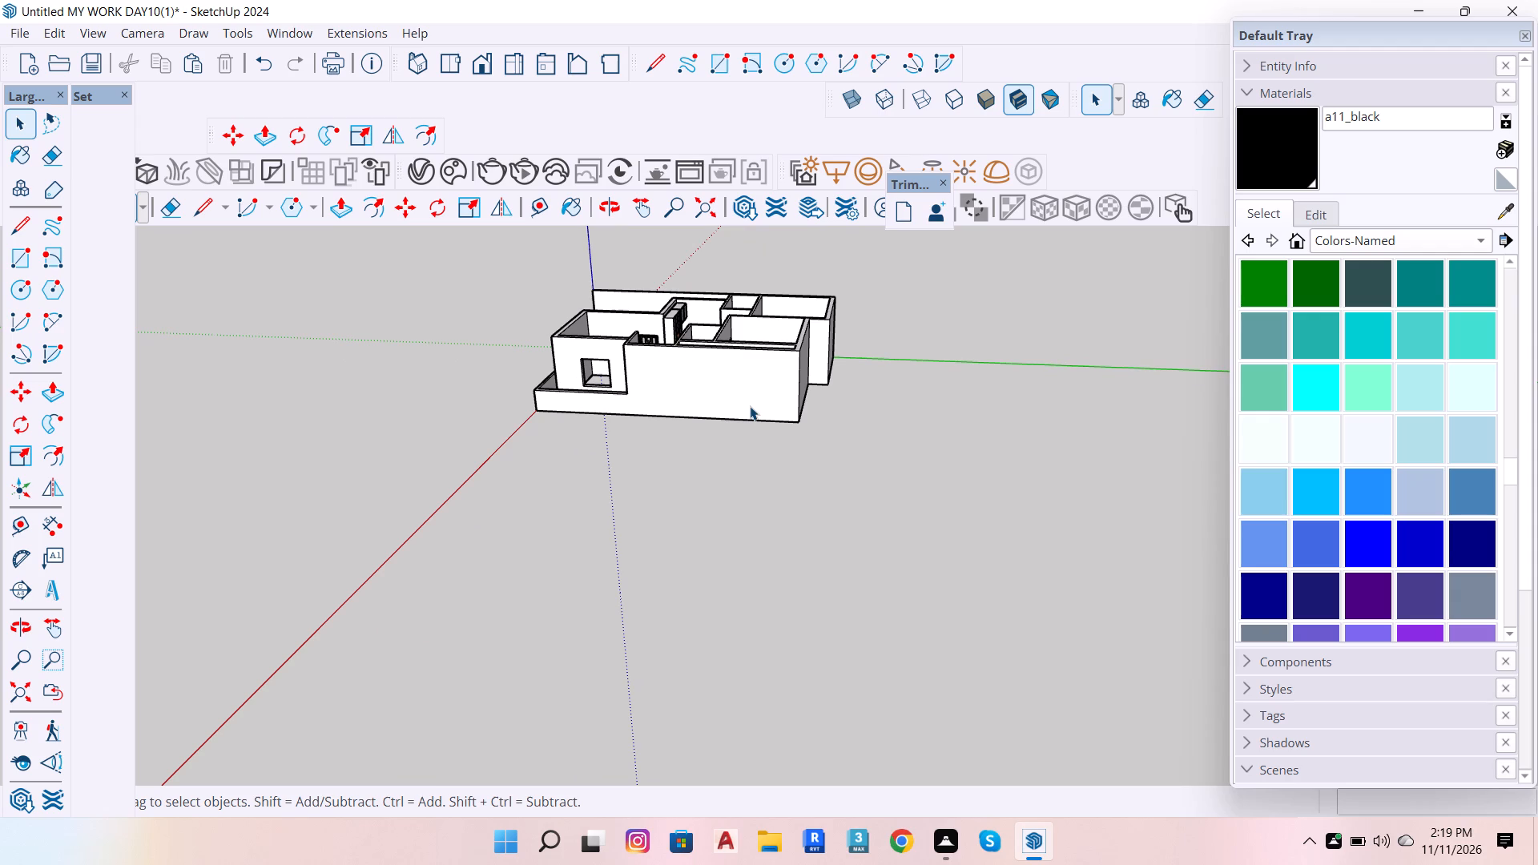
{"action": "scroll", "coordinate": [803, 669], "scroll_direction": "down", "scroll_amount": 7}
{"action": "scroll", "coordinate": [730, 490], "scroll_direction": "up", "scroll_amount": 9}
{"action": "scroll", "coordinate": [731, 336], "scroll_direction": "up", "scroll_amount": 3}
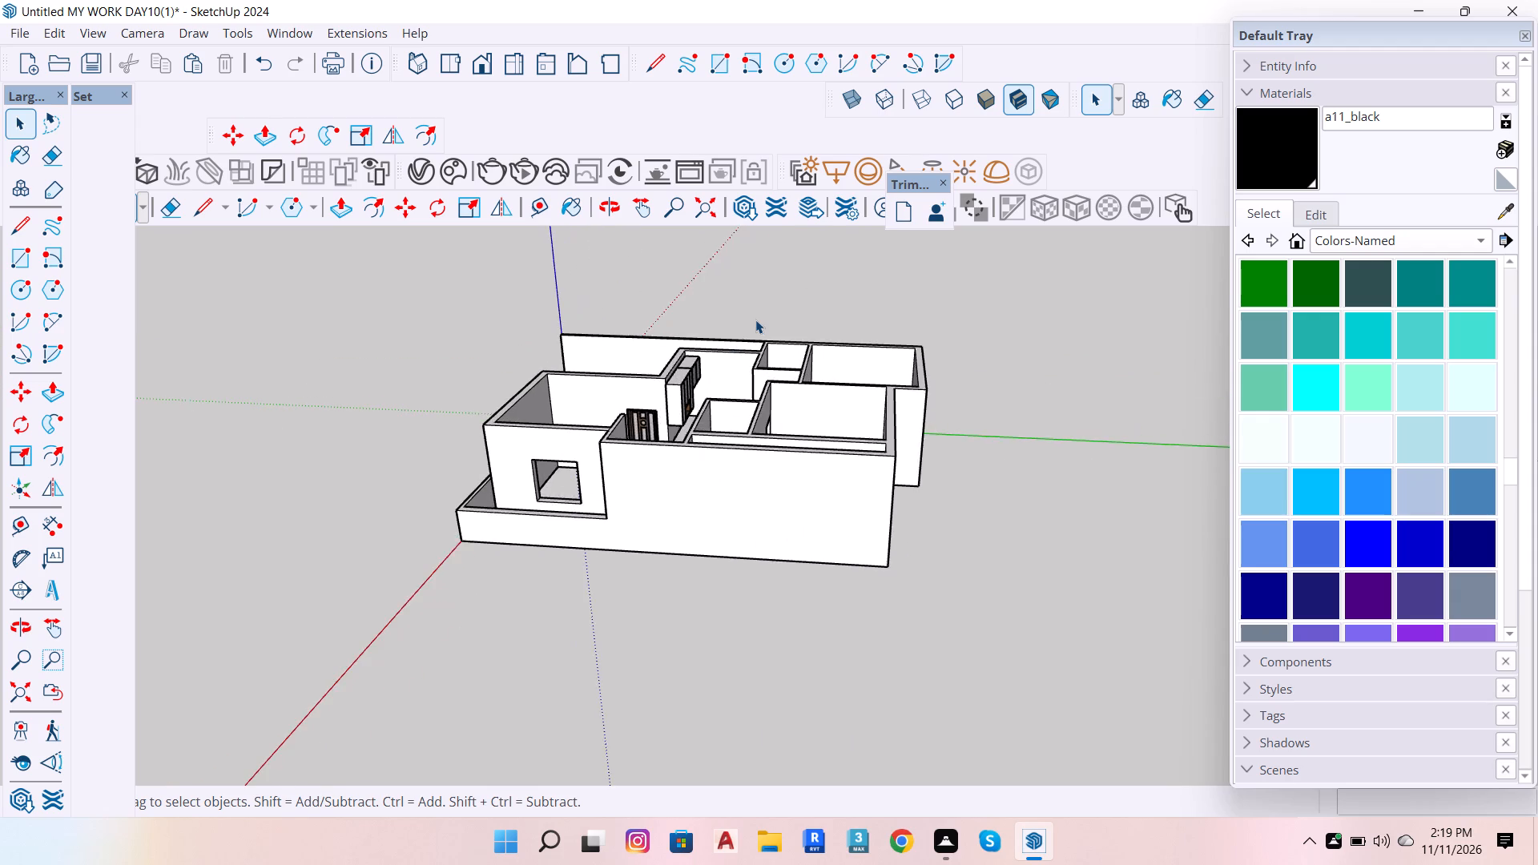
{"action": "scroll", "coordinate": [755, 320], "scroll_direction": "up", "scroll_amount": 6}
{"action": "left_click", "coordinate": [611, 193]}
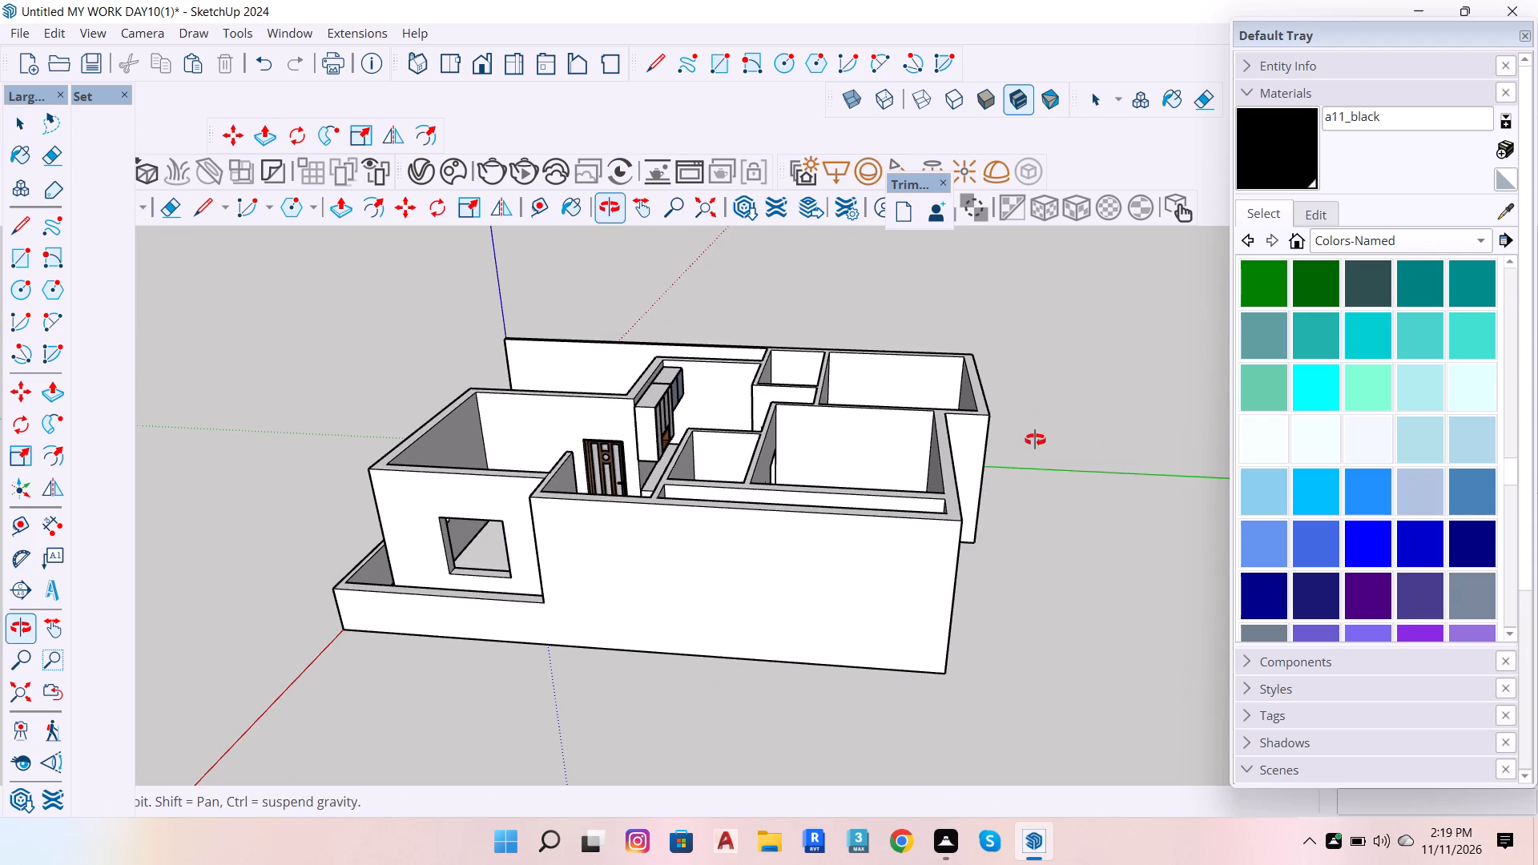
{"action": "left_click_drag", "start_coordinate": [1019, 429], "coordinate": [339, 557]}
{"action": "scroll", "coordinate": [775, 380], "scroll_direction": "up", "scroll_amount": 20}
{"action": "scroll", "coordinate": [775, 380], "scroll_direction": "up", "scroll_amount": 2}
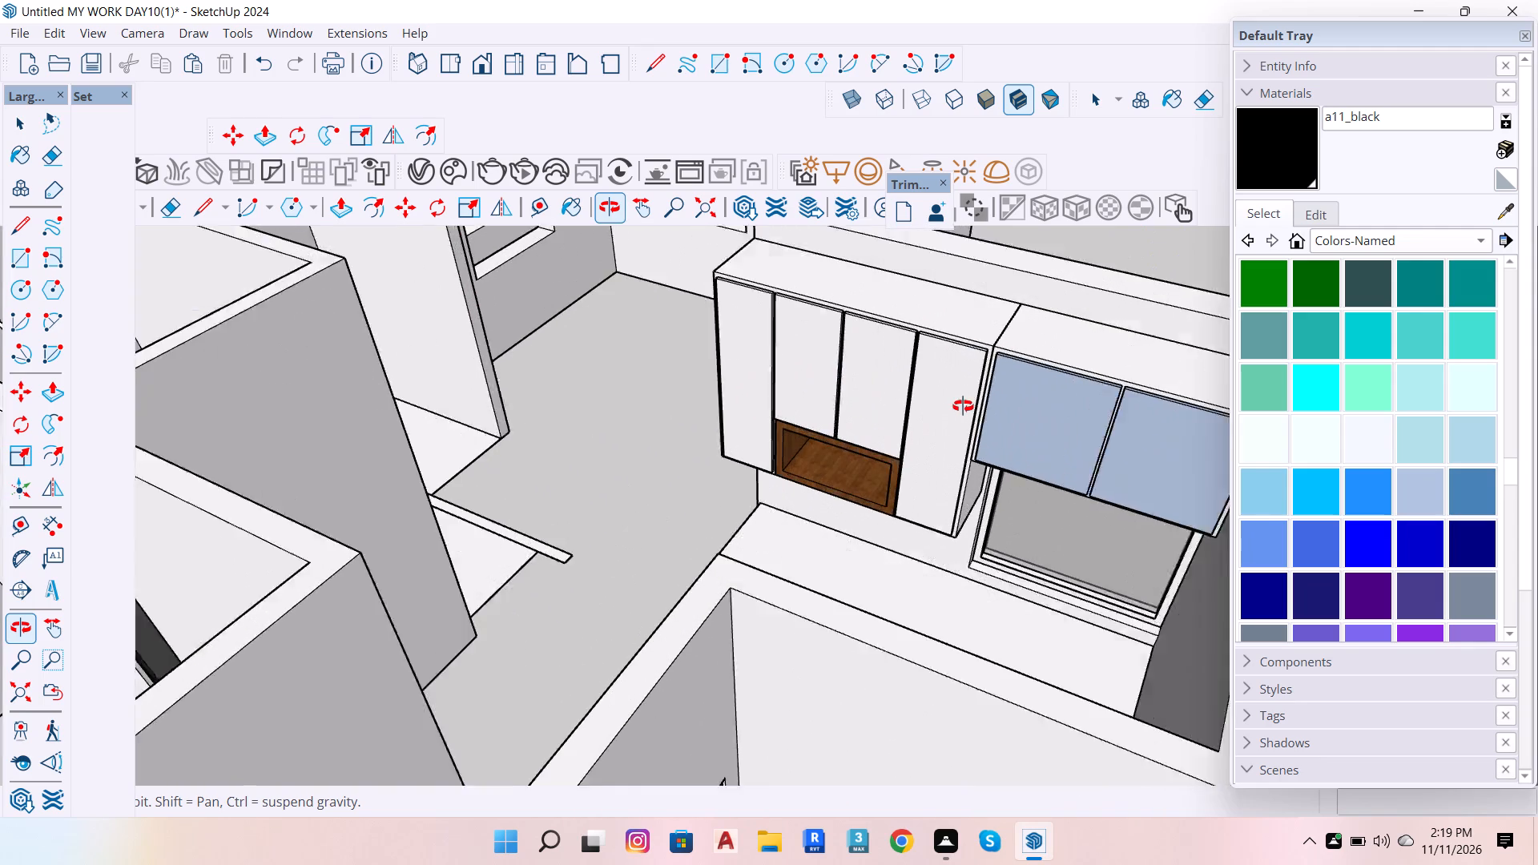
{"action": "left_click_drag", "start_coordinate": [1007, 442], "coordinate": [1055, 348]}
{"action": "scroll", "coordinate": [949, 492], "scroll_direction": "down", "scroll_amount": 11}
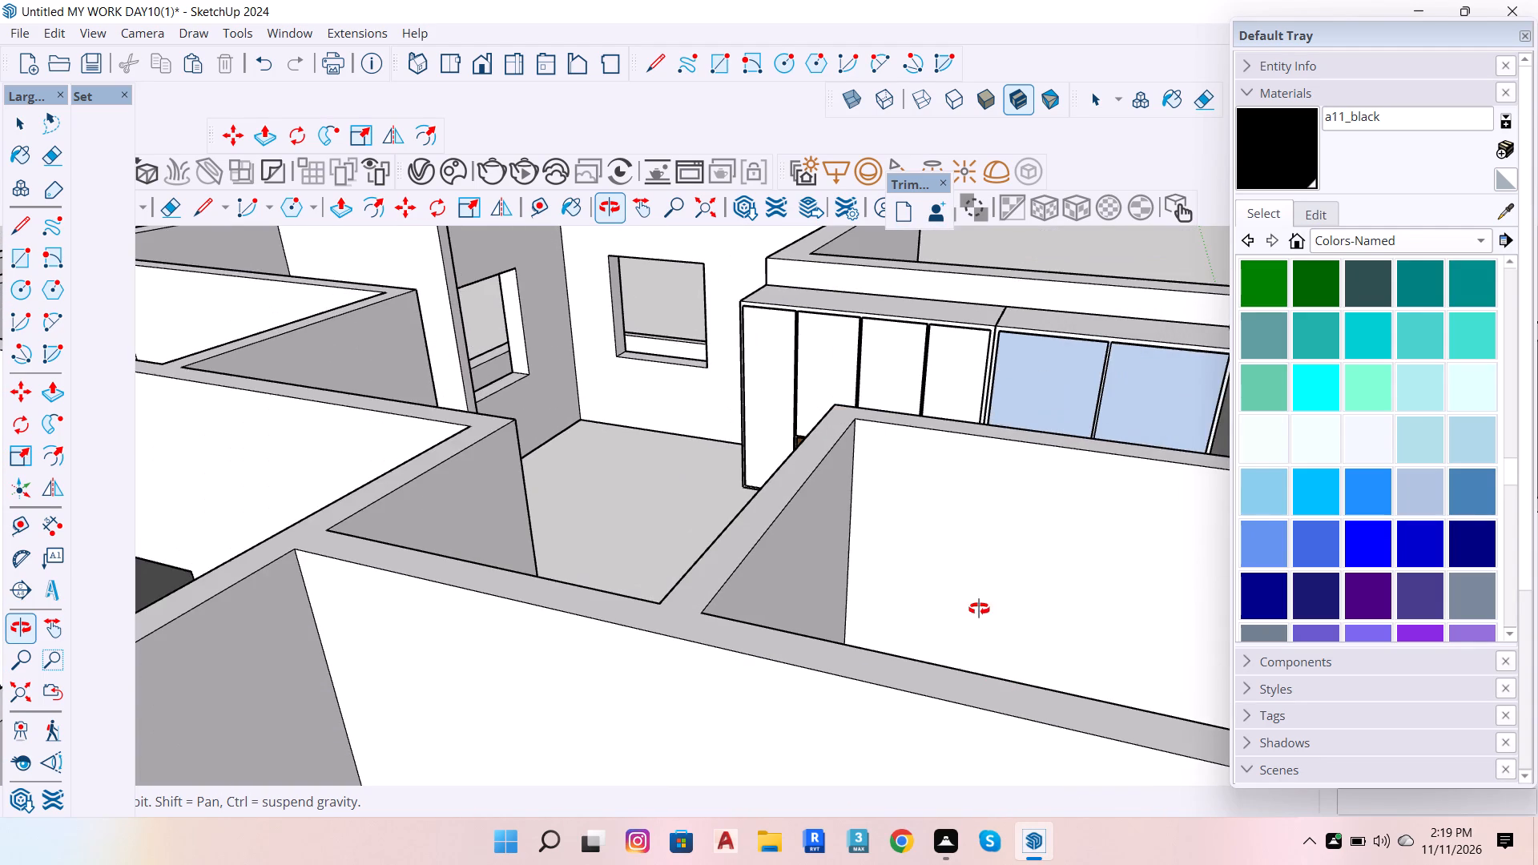
{"action": "scroll", "coordinate": [1153, 433], "scroll_direction": "up", "scroll_amount": 5}
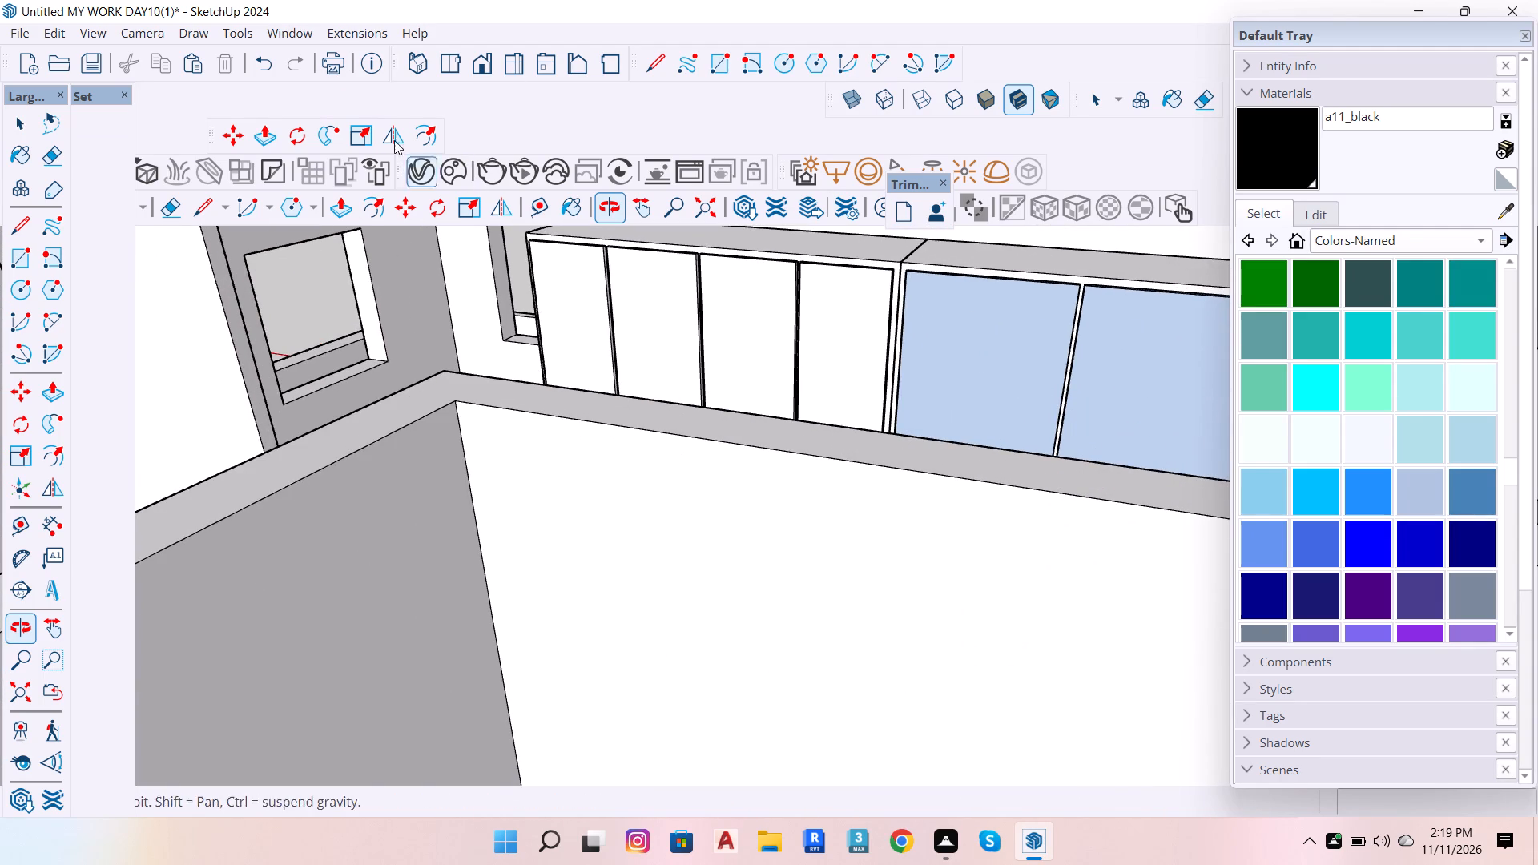
Close and redisplay the Large Tool Set toolbar and float it over the modelling area, clear of the docked toolbars.
{"action": "left_click", "coordinate": [121, 94]}
{"action": "double_click", "coordinate": [124, 98]}
{"action": "right_click", "coordinate": [189, 99]}
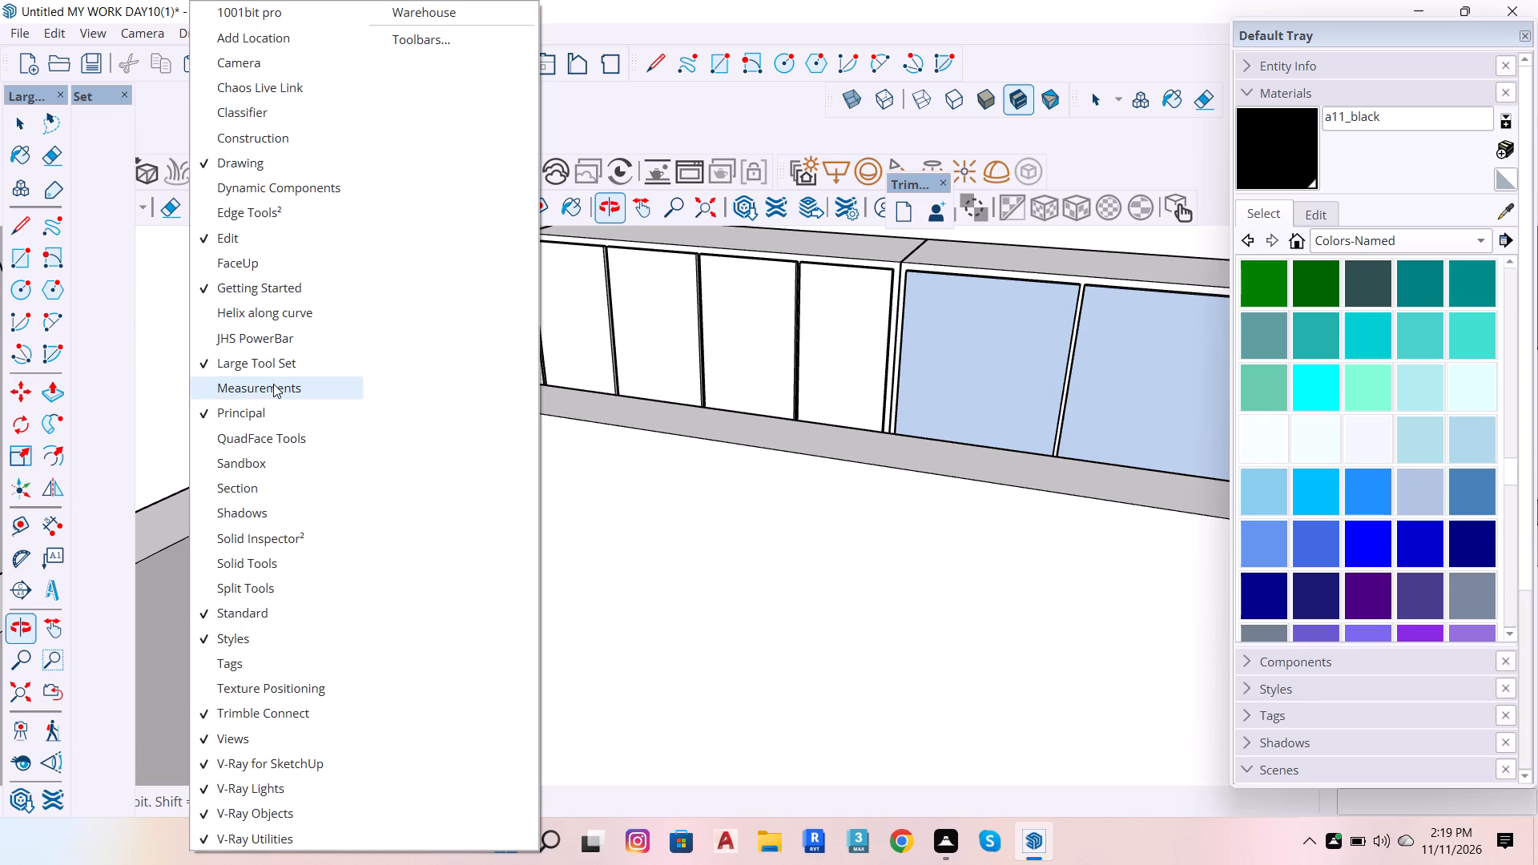
{"action": "right_click", "coordinate": [259, 365]}
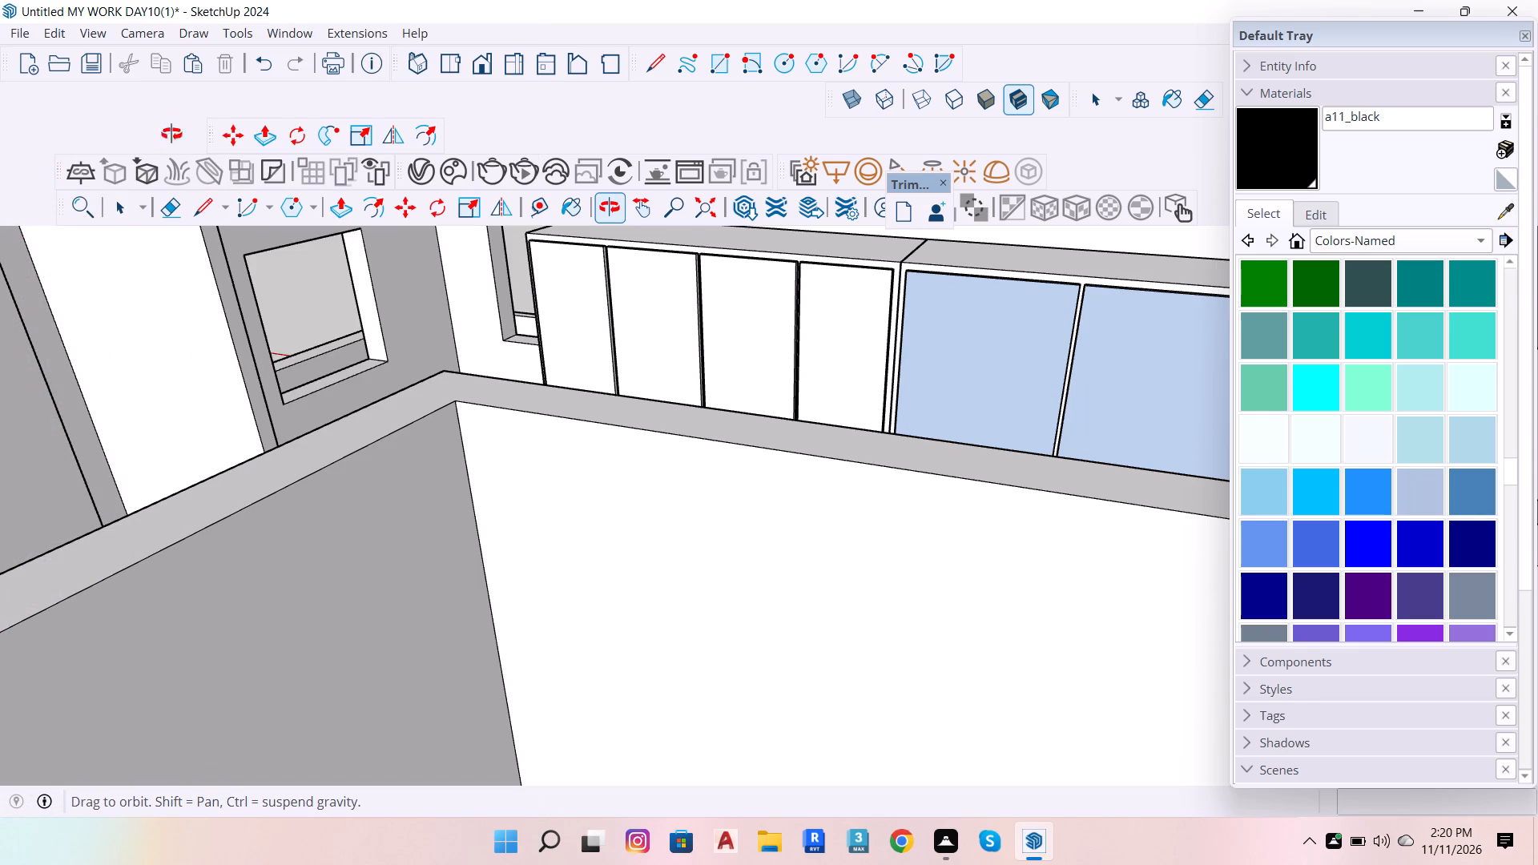
{"action": "right_click", "coordinate": [171, 134]}
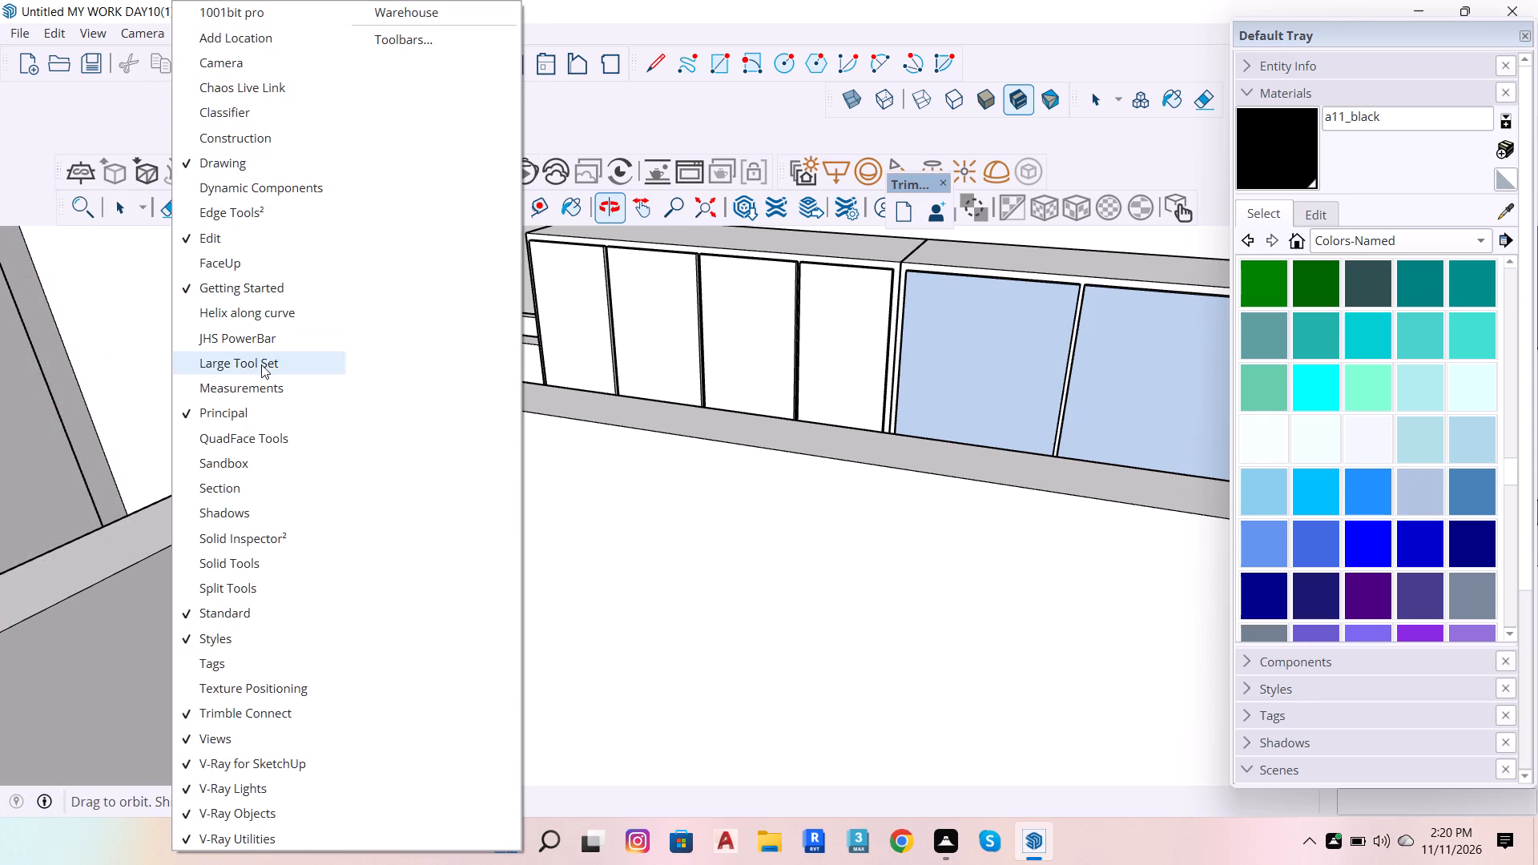
{"action": "left_click", "coordinate": [262, 366]}
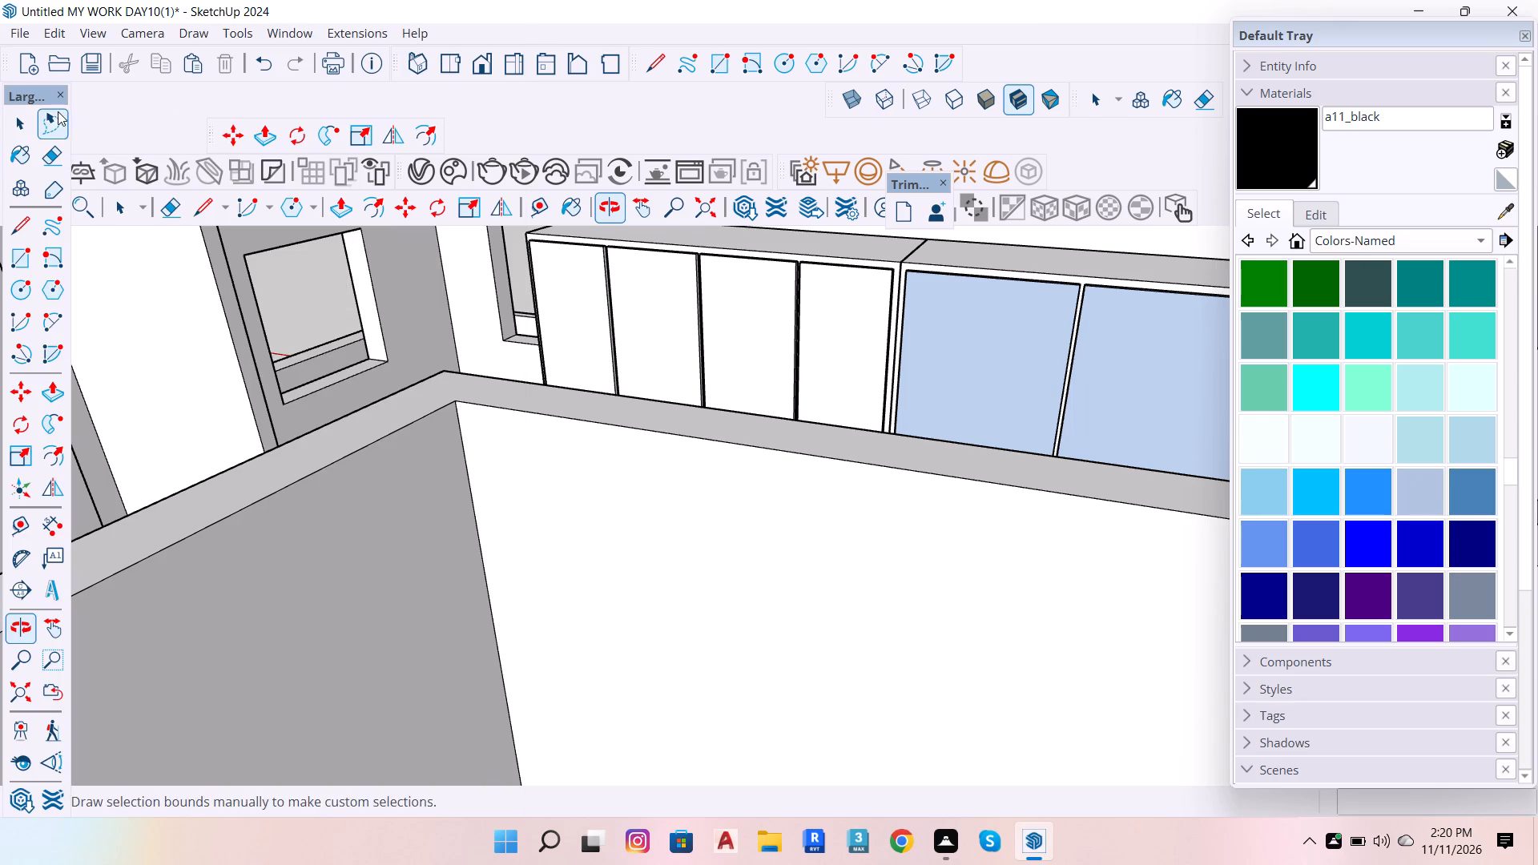
{"action": "left_click_drag", "start_coordinate": [39, 93], "coordinate": [119, 352]}
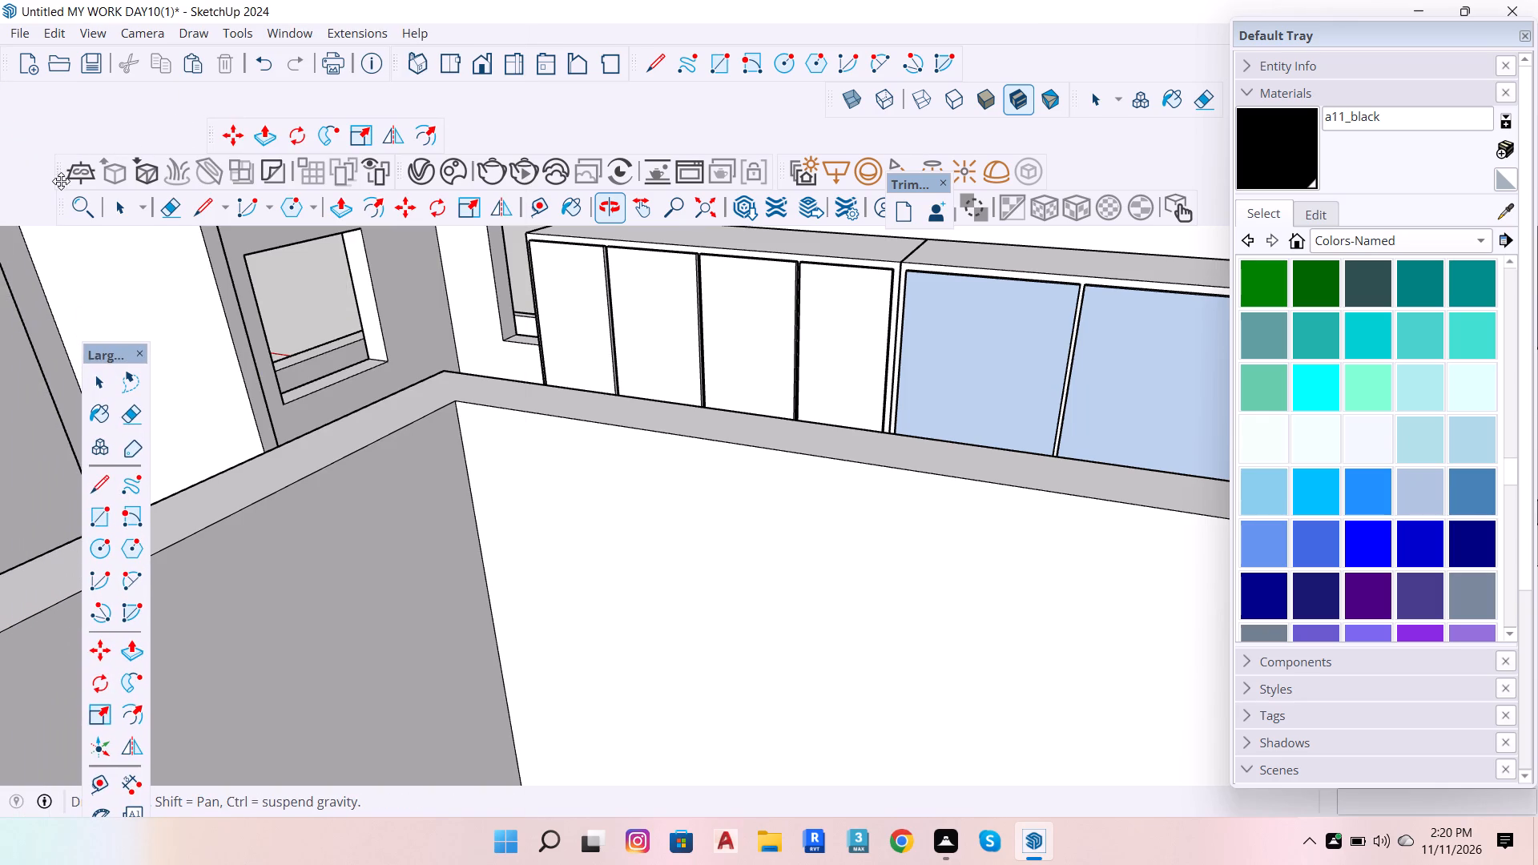
Undock and close the V-Ray Objects toolbar, and move the Getting Started toolbar up ahead of V-Ray for SketchUp.
{"action": "left_click_drag", "start_coordinate": [60, 172], "coordinate": [9, 316]}
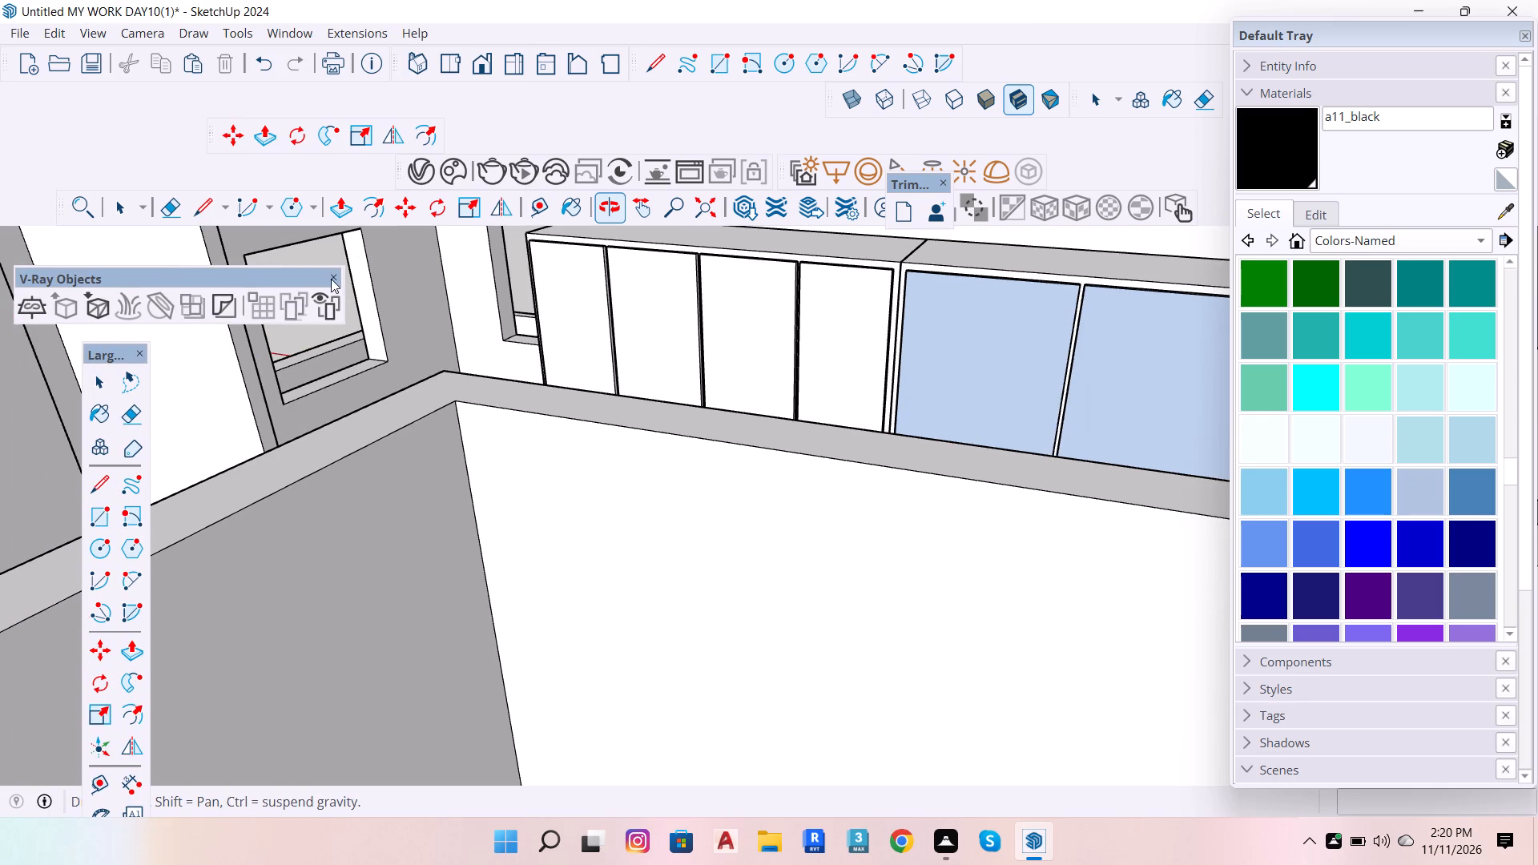
{"action": "left_click", "coordinate": [331, 277]}
{"action": "left_click_drag", "start_coordinate": [62, 206], "coordinate": [76, 156]}
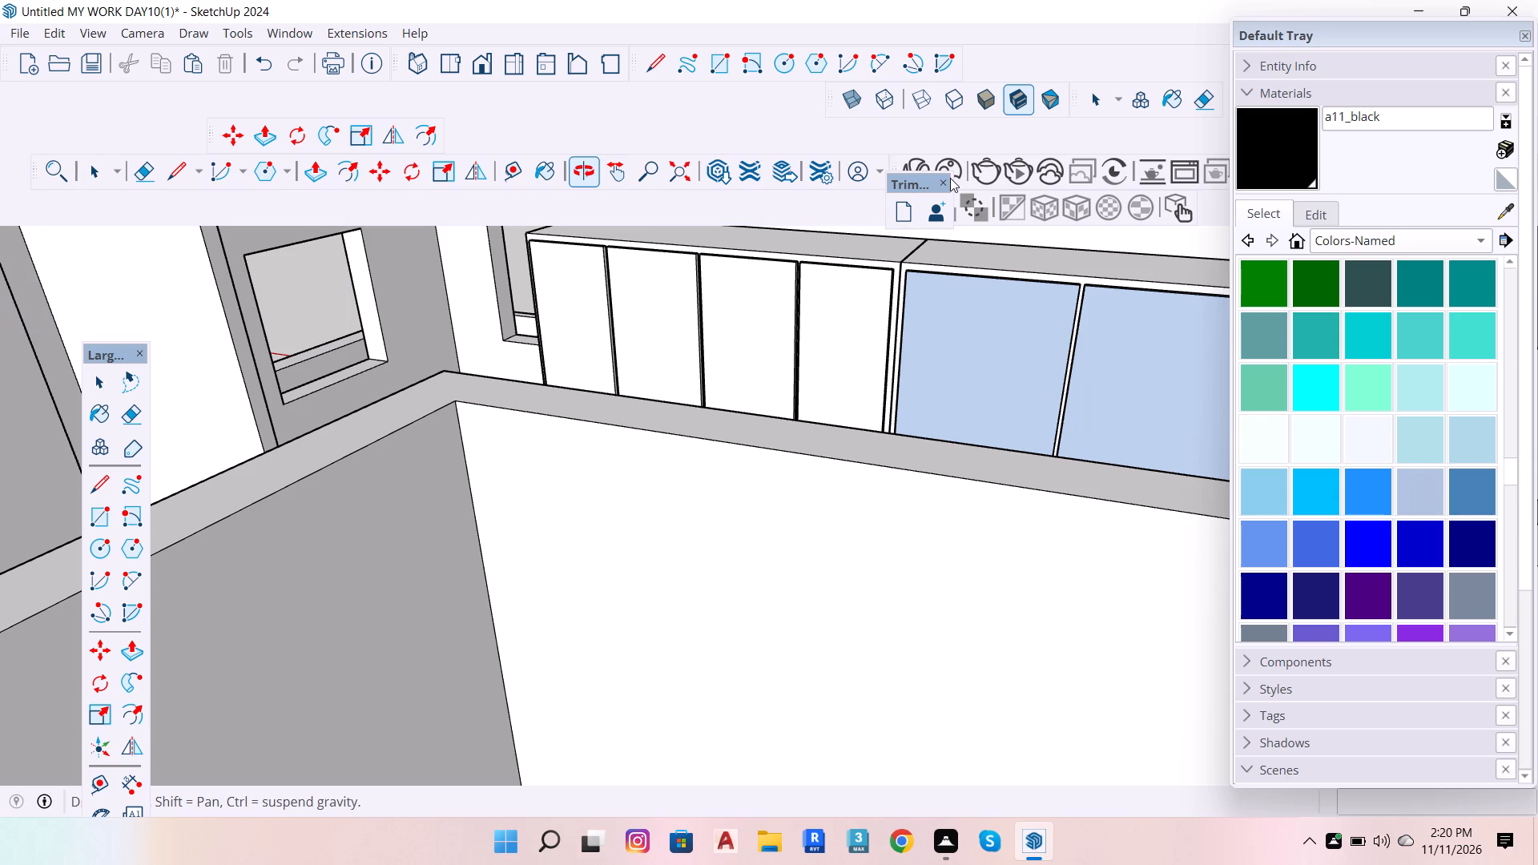
Close the floating Trimble Connect toolbar, and undock and close the V-Ray Utilities toolbar.
{"action": "left_click", "coordinate": [947, 177]}
{"action": "left_click_drag", "start_coordinate": [919, 206], "coordinate": [848, 308]}
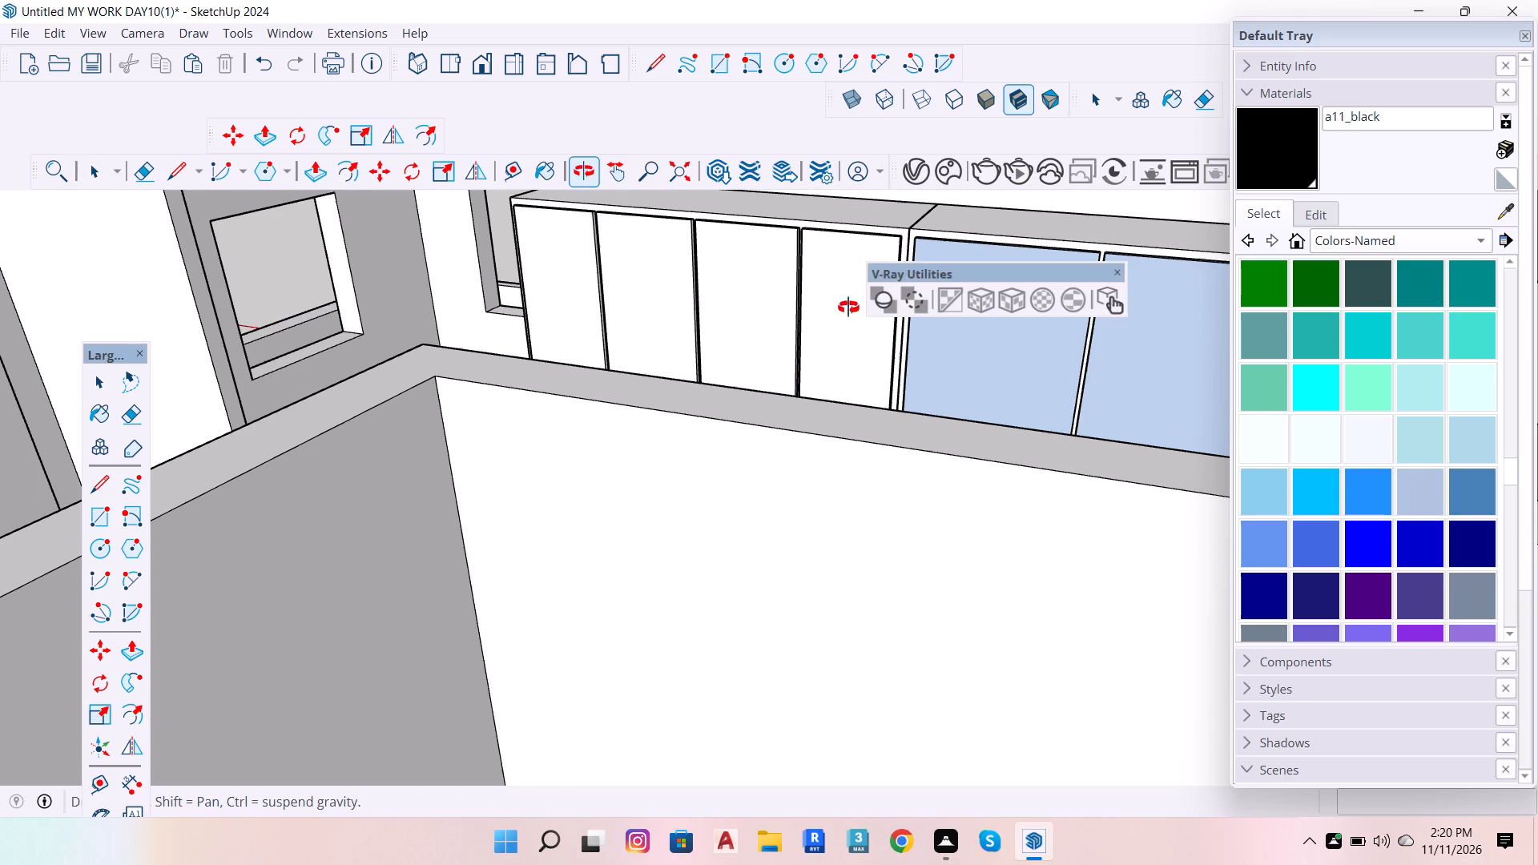
{"action": "left_click_drag", "start_coordinate": [848, 308], "coordinate": [843, 310]}
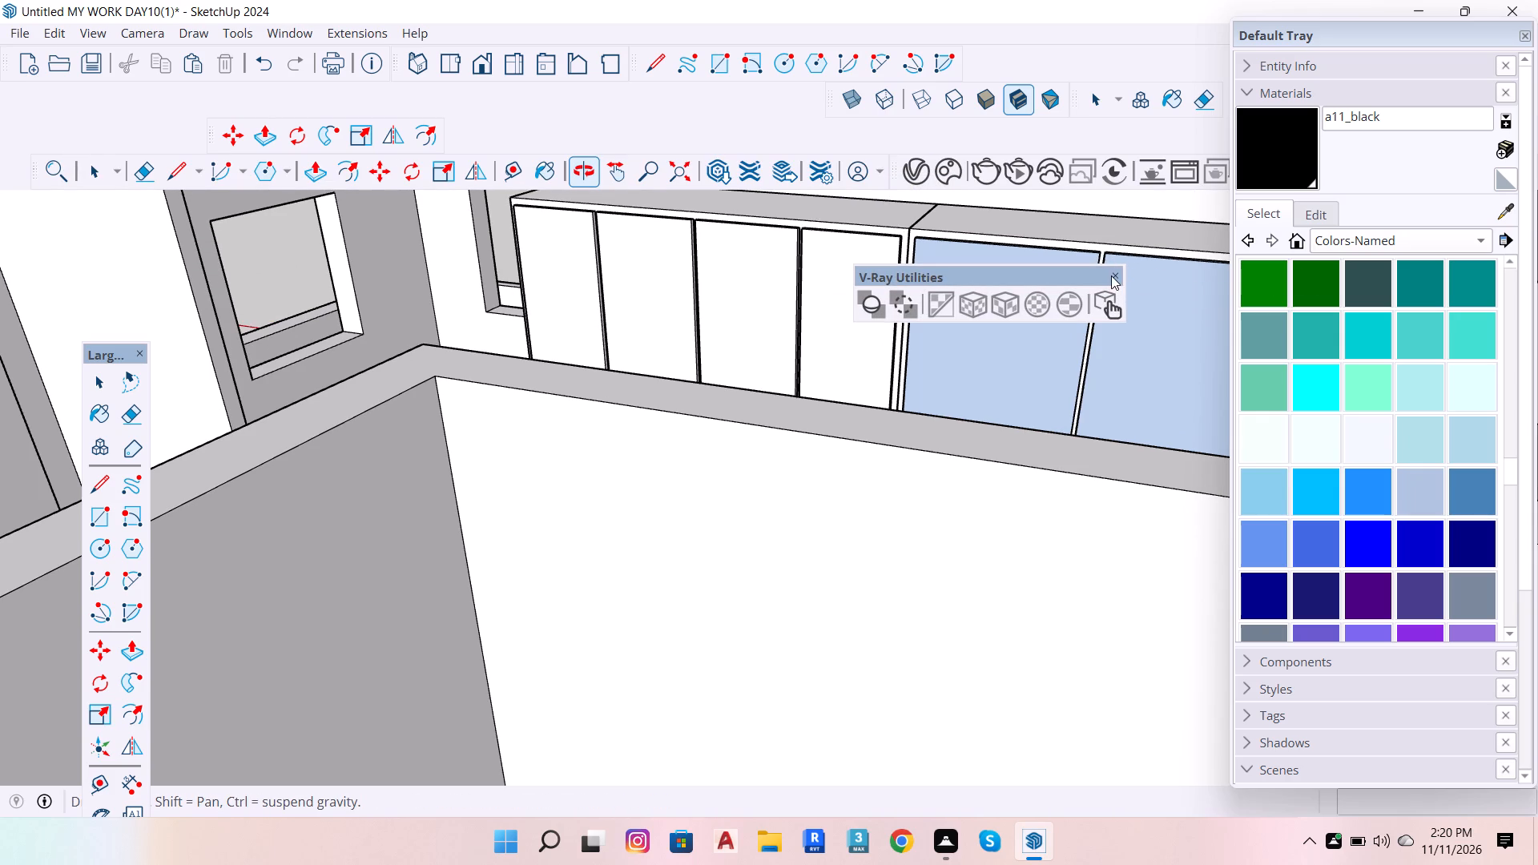
{"action": "left_click", "coordinate": [1111, 276]}
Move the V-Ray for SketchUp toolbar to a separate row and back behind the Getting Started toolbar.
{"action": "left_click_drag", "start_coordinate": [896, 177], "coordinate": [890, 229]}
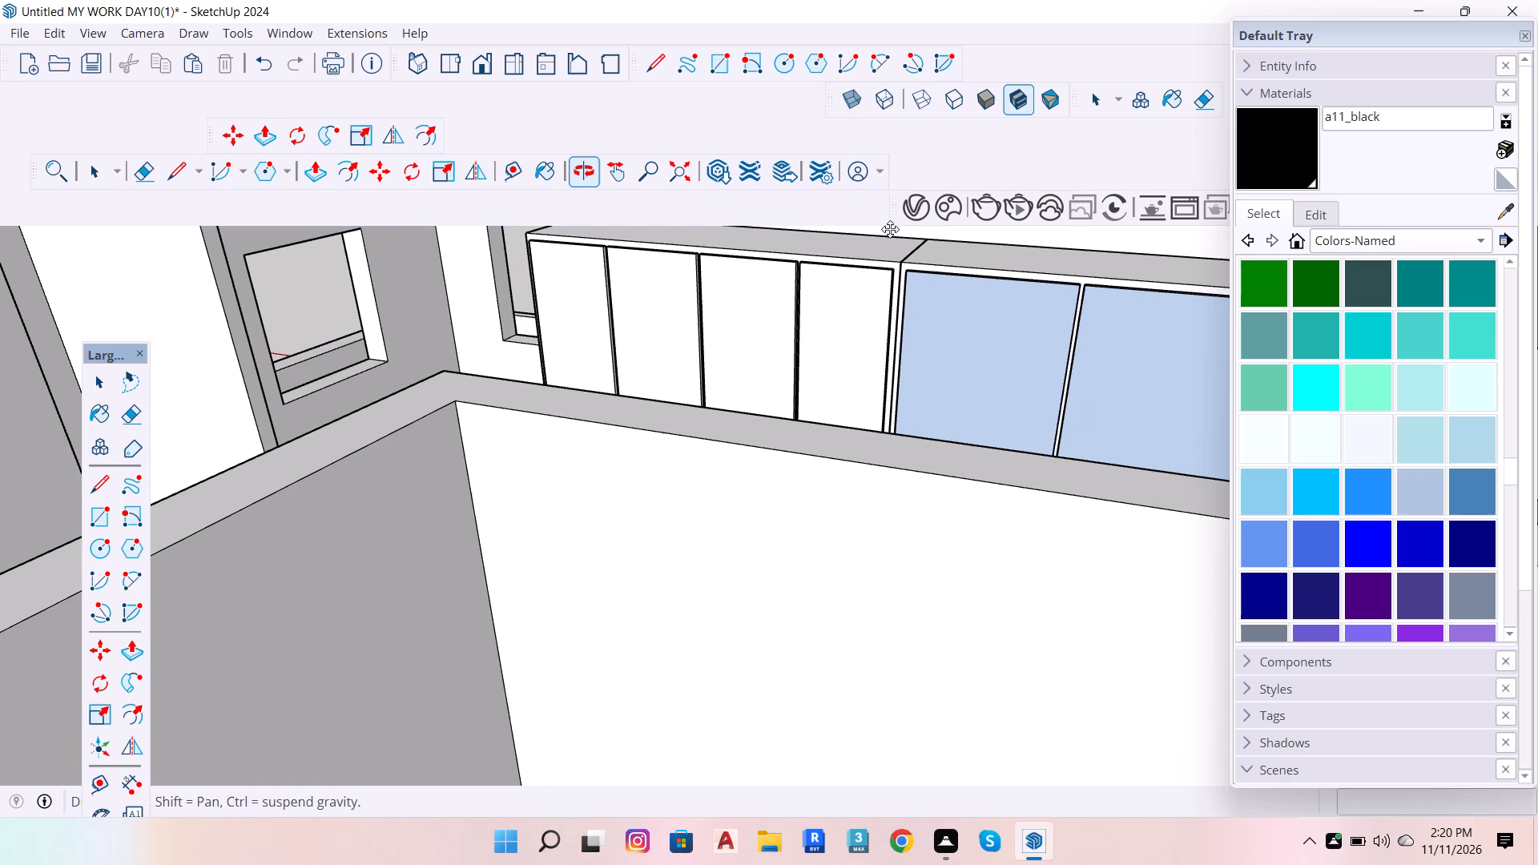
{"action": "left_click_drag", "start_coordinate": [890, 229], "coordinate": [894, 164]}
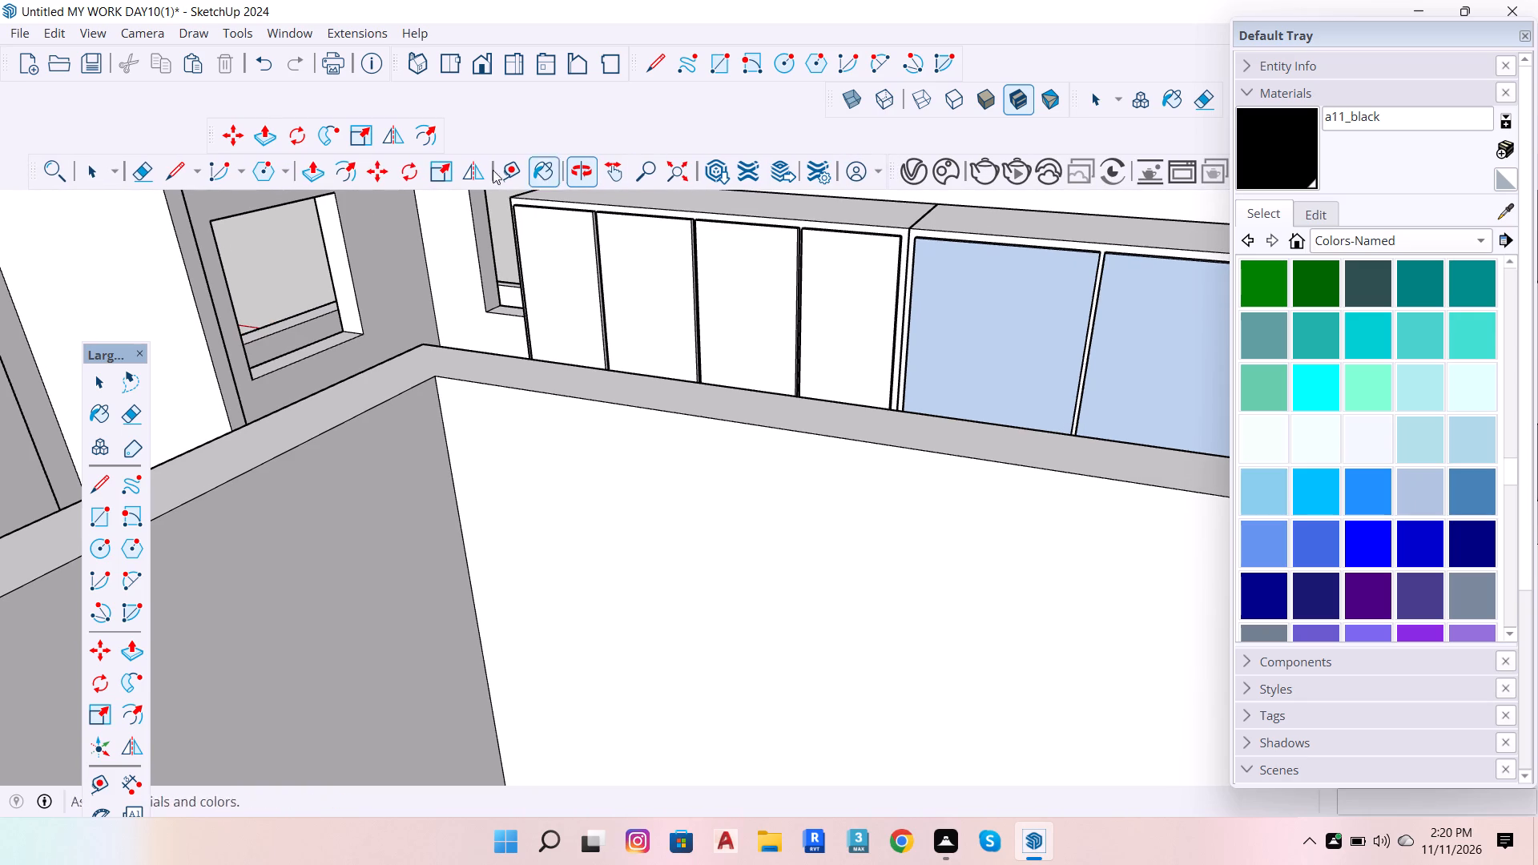
Move the Edit toolbar up into the row of the Styles and Principal toolbars, ahead of Styles.
{"action": "left_click_drag", "start_coordinate": [214, 135], "coordinate": [464, 94]}
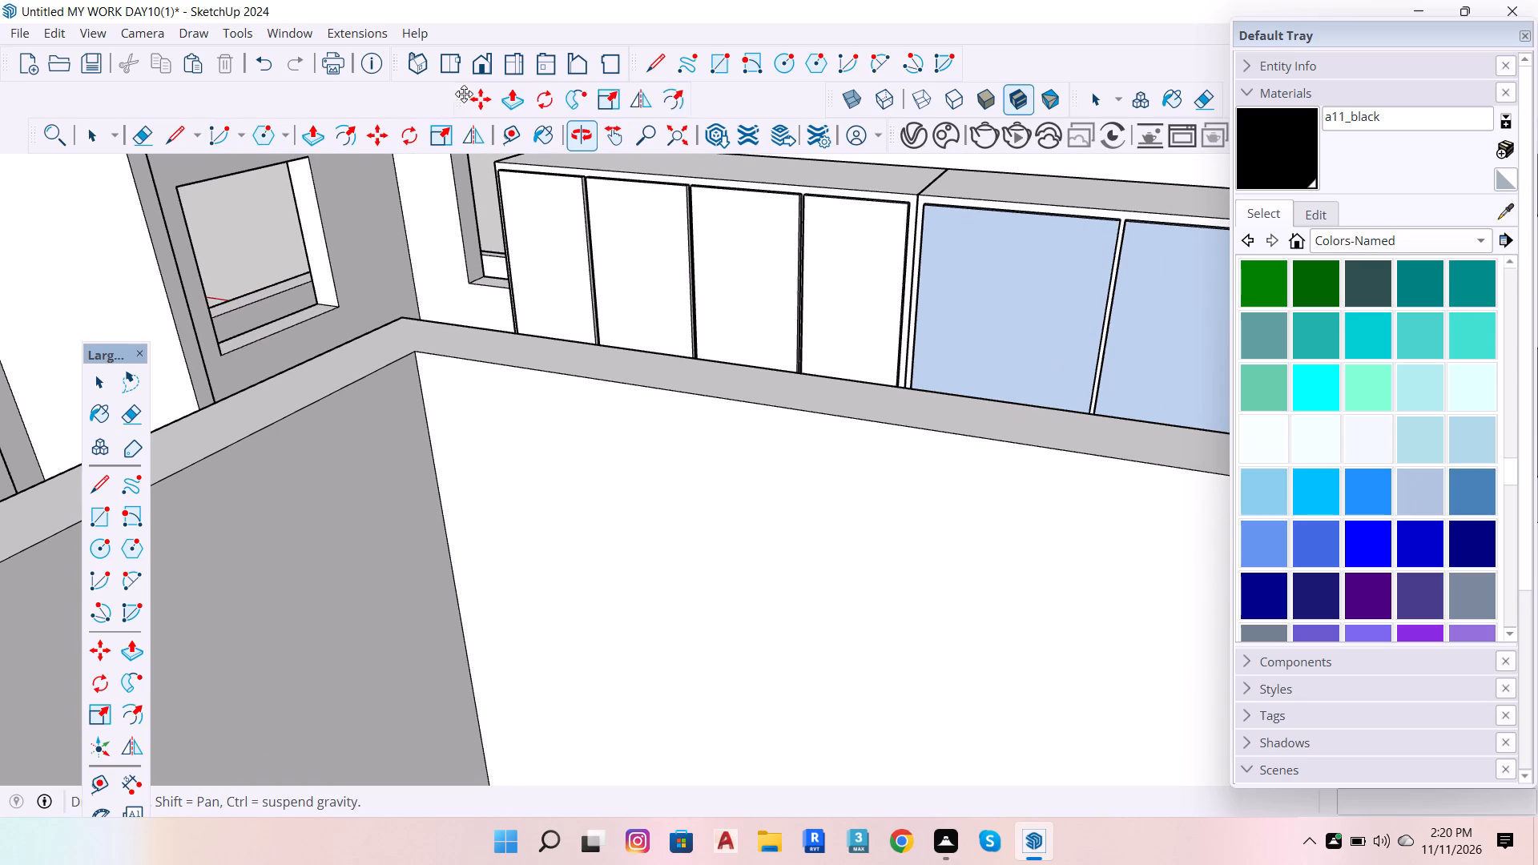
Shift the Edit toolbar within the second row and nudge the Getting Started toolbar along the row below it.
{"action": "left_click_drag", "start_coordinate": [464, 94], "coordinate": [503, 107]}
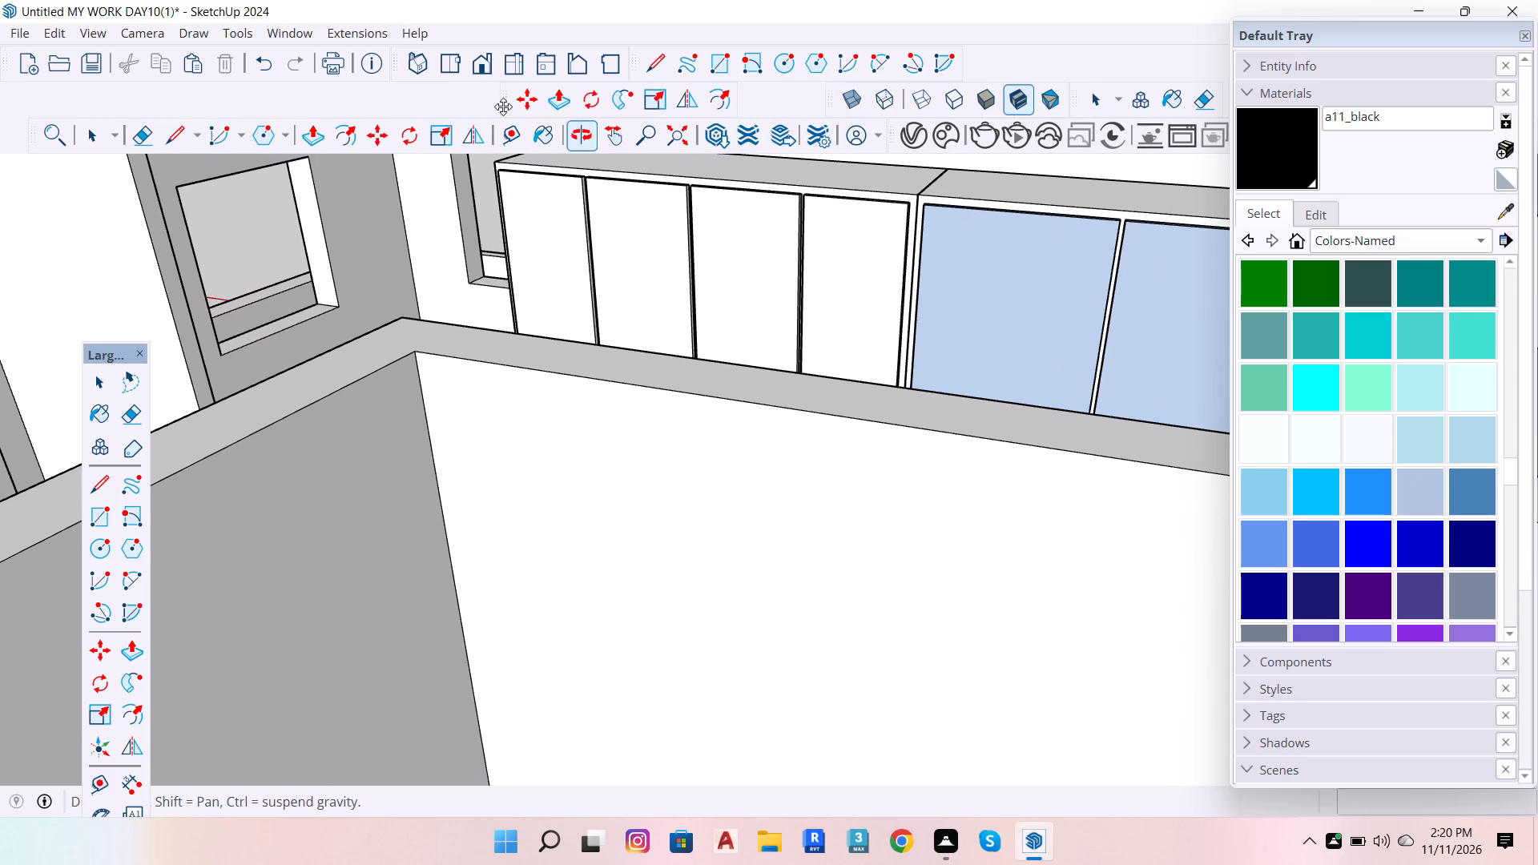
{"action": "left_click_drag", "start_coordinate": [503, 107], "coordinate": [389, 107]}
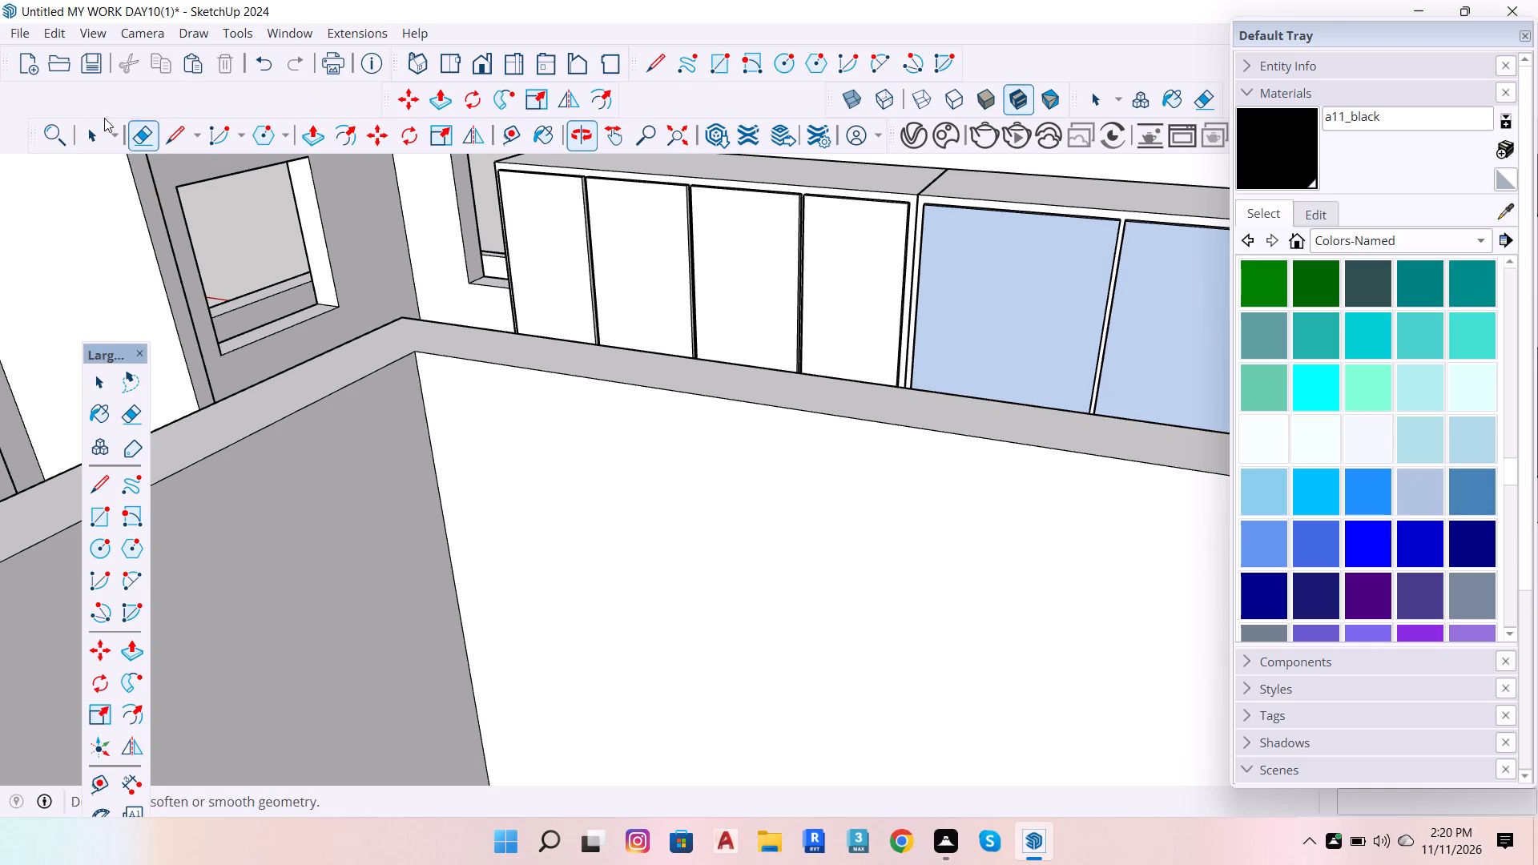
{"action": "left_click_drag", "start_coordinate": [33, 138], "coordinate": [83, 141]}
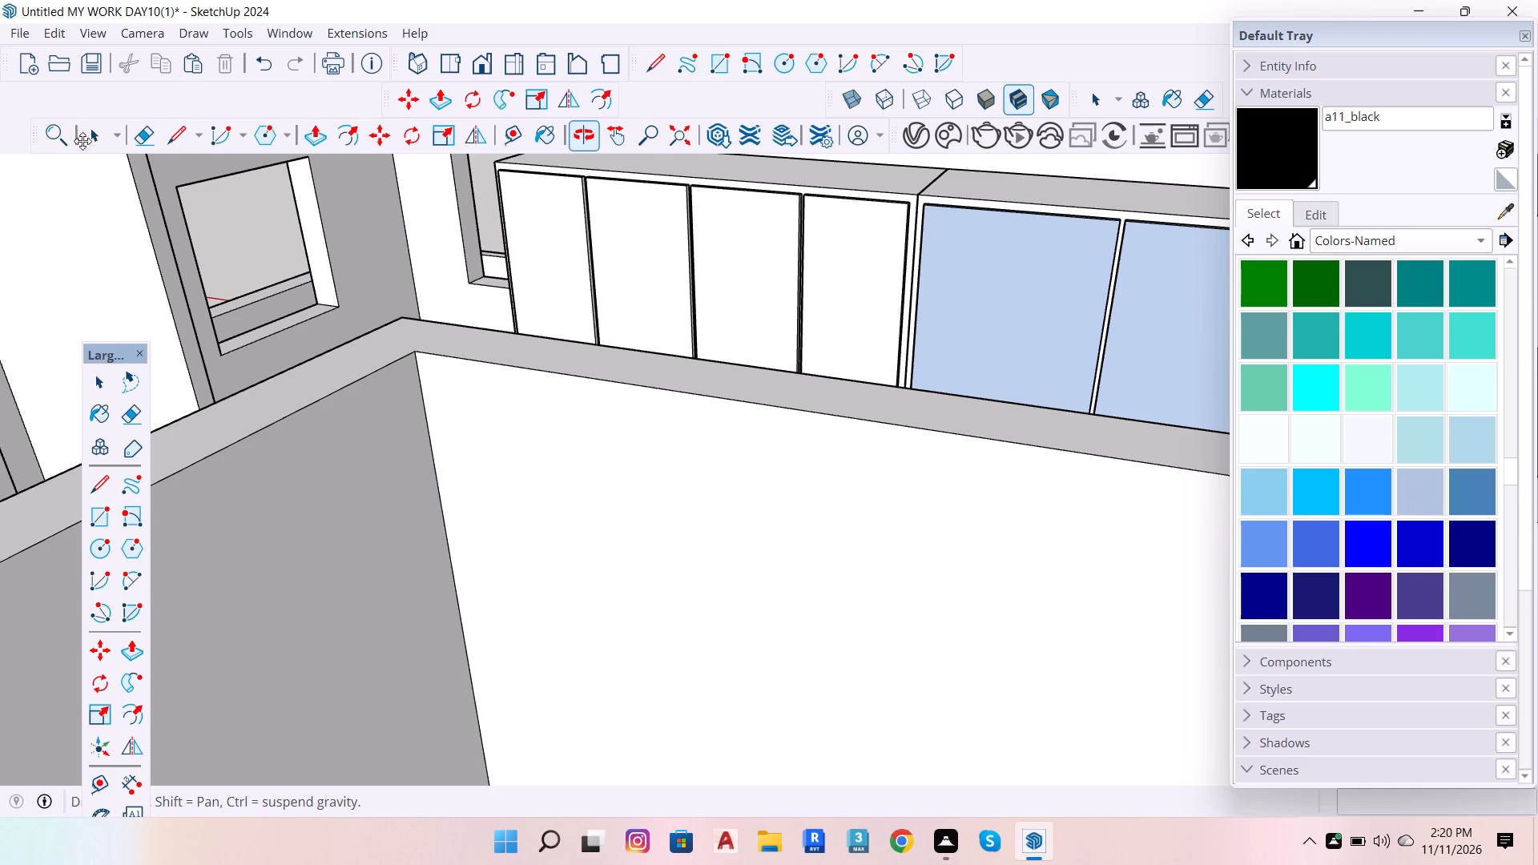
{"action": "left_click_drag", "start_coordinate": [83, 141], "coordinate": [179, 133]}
Move the Principal toolbar up into the first row, directly behind the Drawing toolbar.
{"action": "left_click_drag", "start_coordinate": [826, 99], "coordinate": [926, 74]}
{"action": "left_click_drag", "start_coordinate": [1074, 99], "coordinate": [965, 69]}
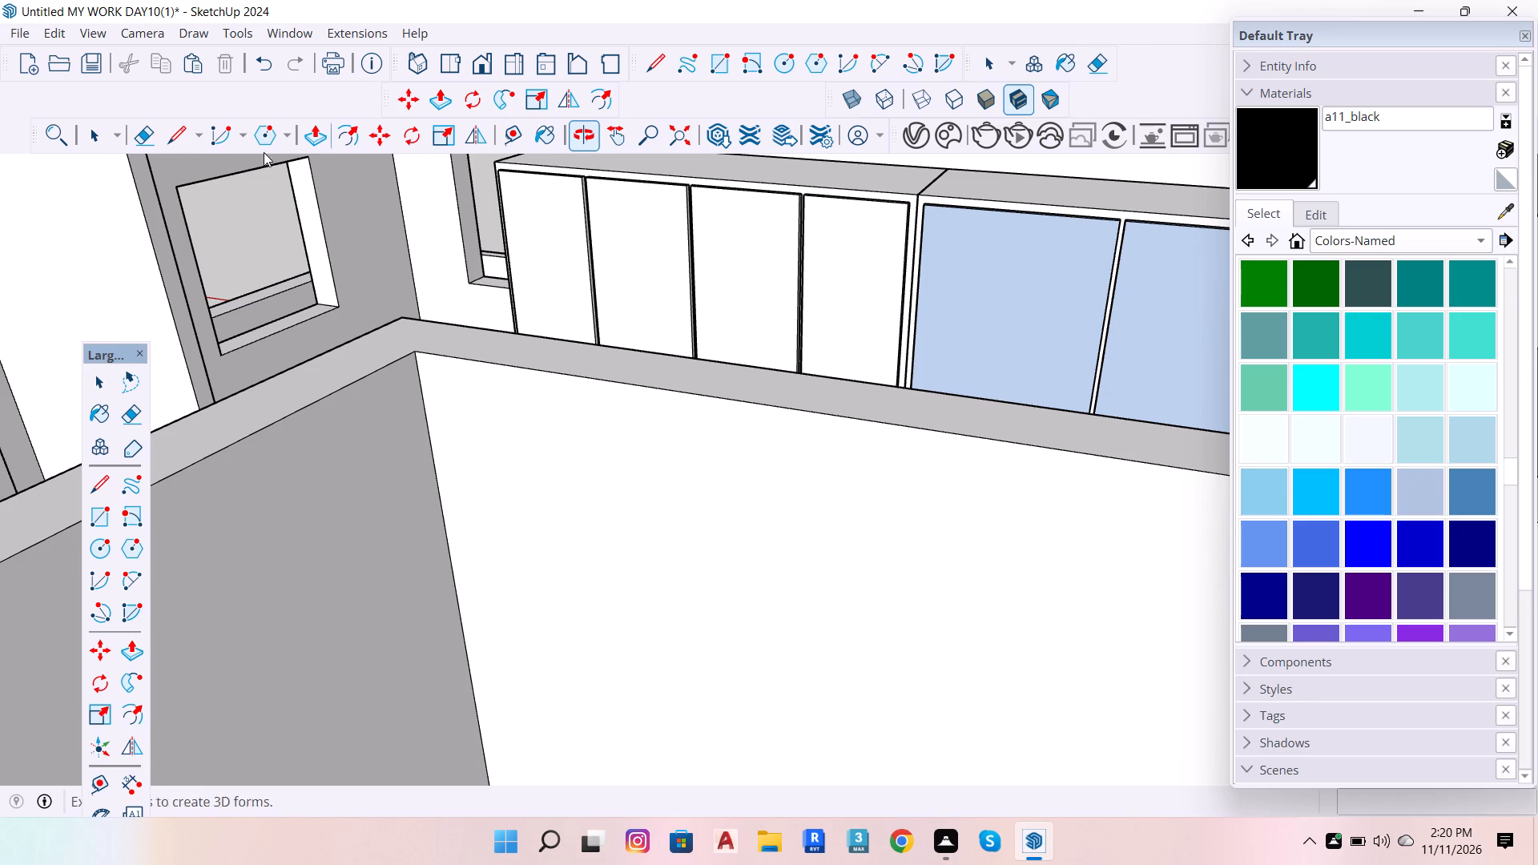
Move the Edit toolbar along next to Styles, and place the Getting Started toolbar ahead of it in the same row.
{"action": "left_click_drag", "start_coordinate": [389, 106], "coordinate": [613, 102]}
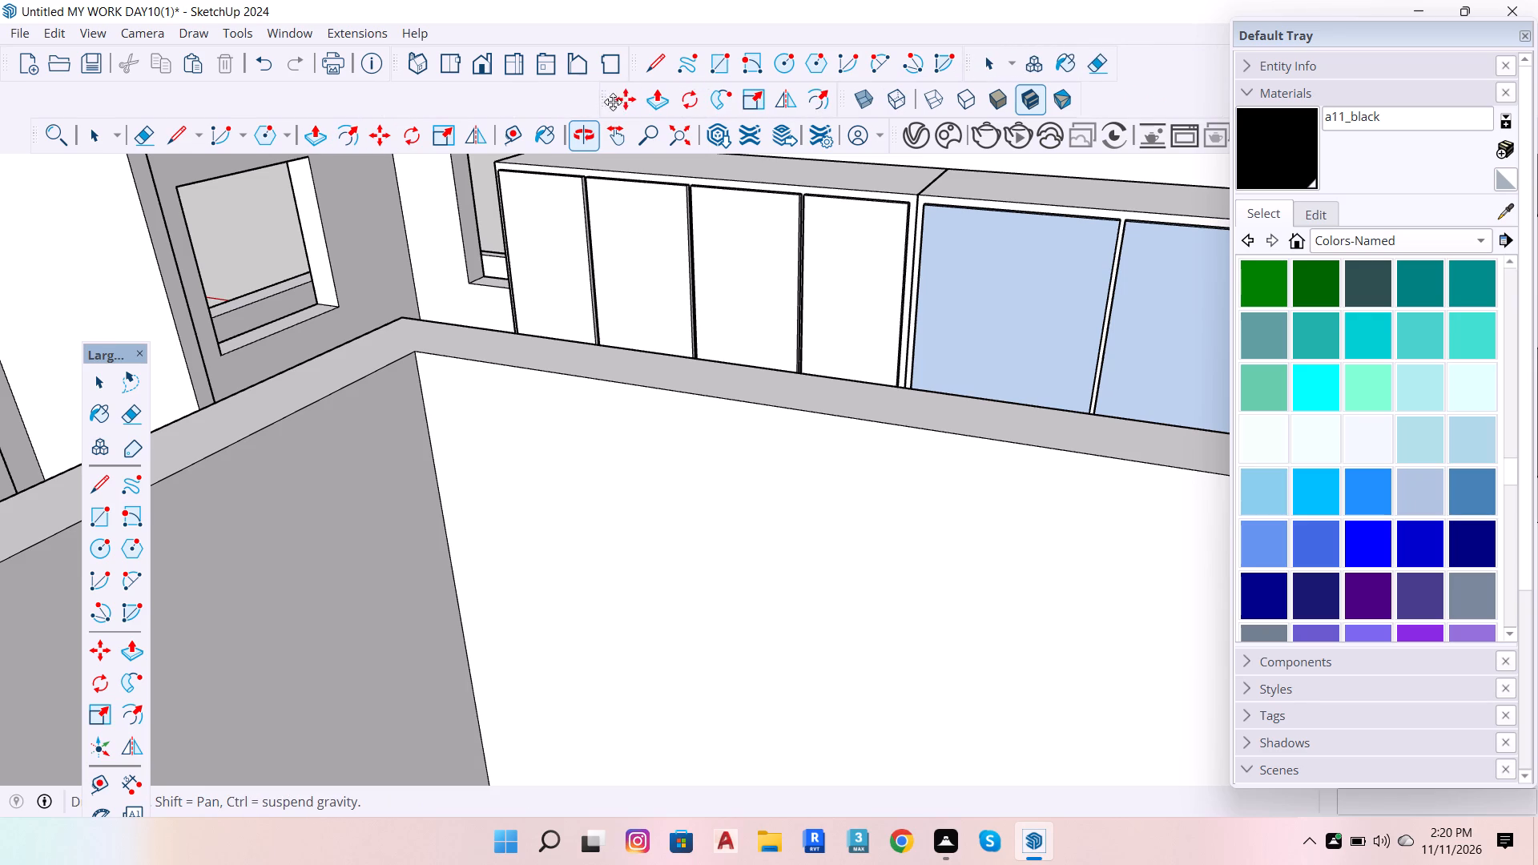
{"action": "left_click_drag", "start_coordinate": [613, 102], "coordinate": [634, 100]}
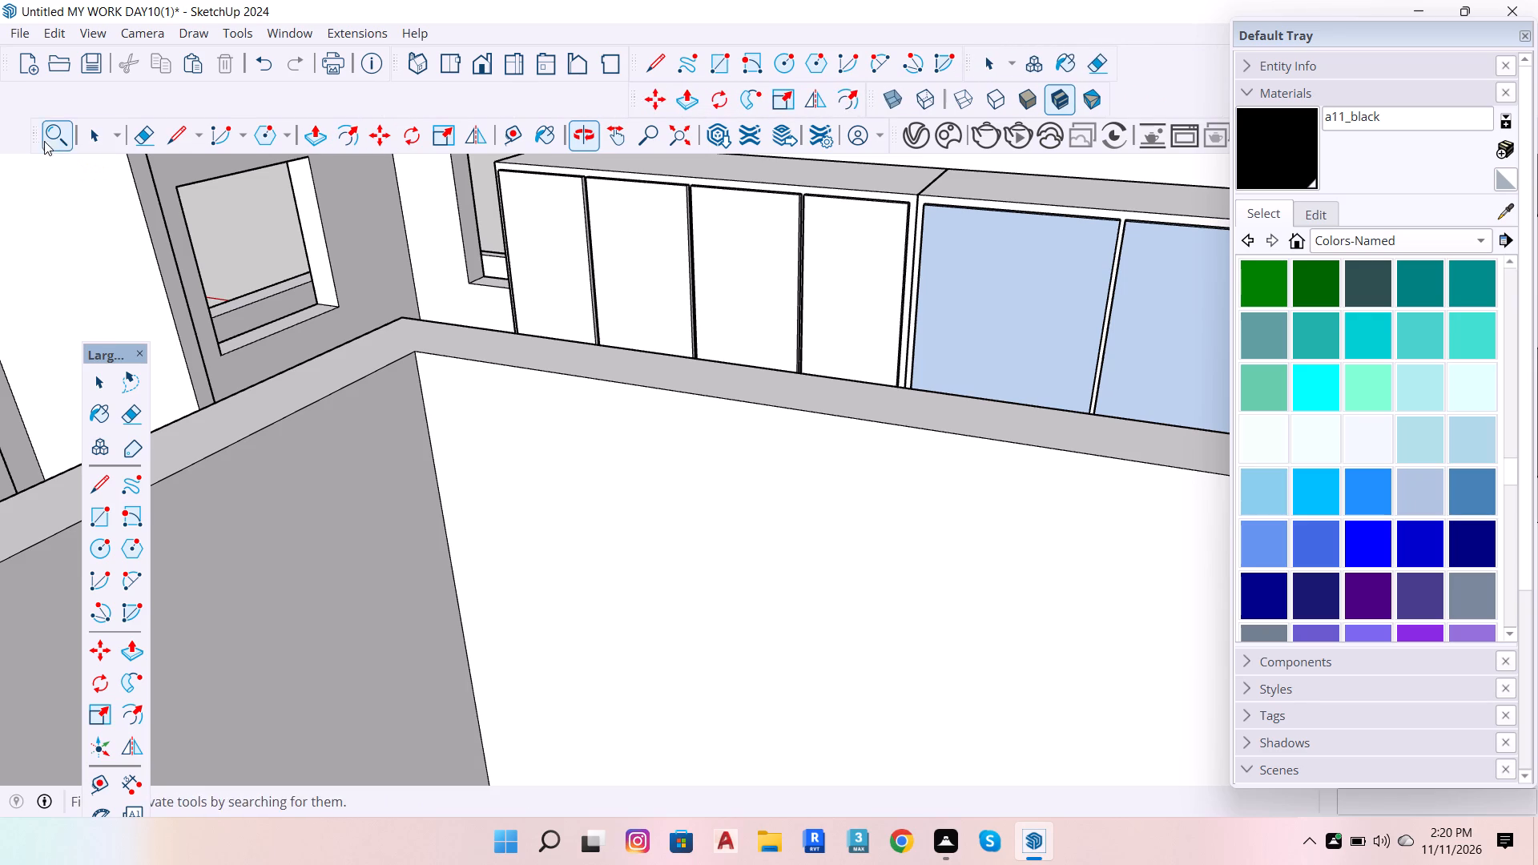
{"action": "left_click_drag", "start_coordinate": [33, 141], "coordinate": [277, 88]}
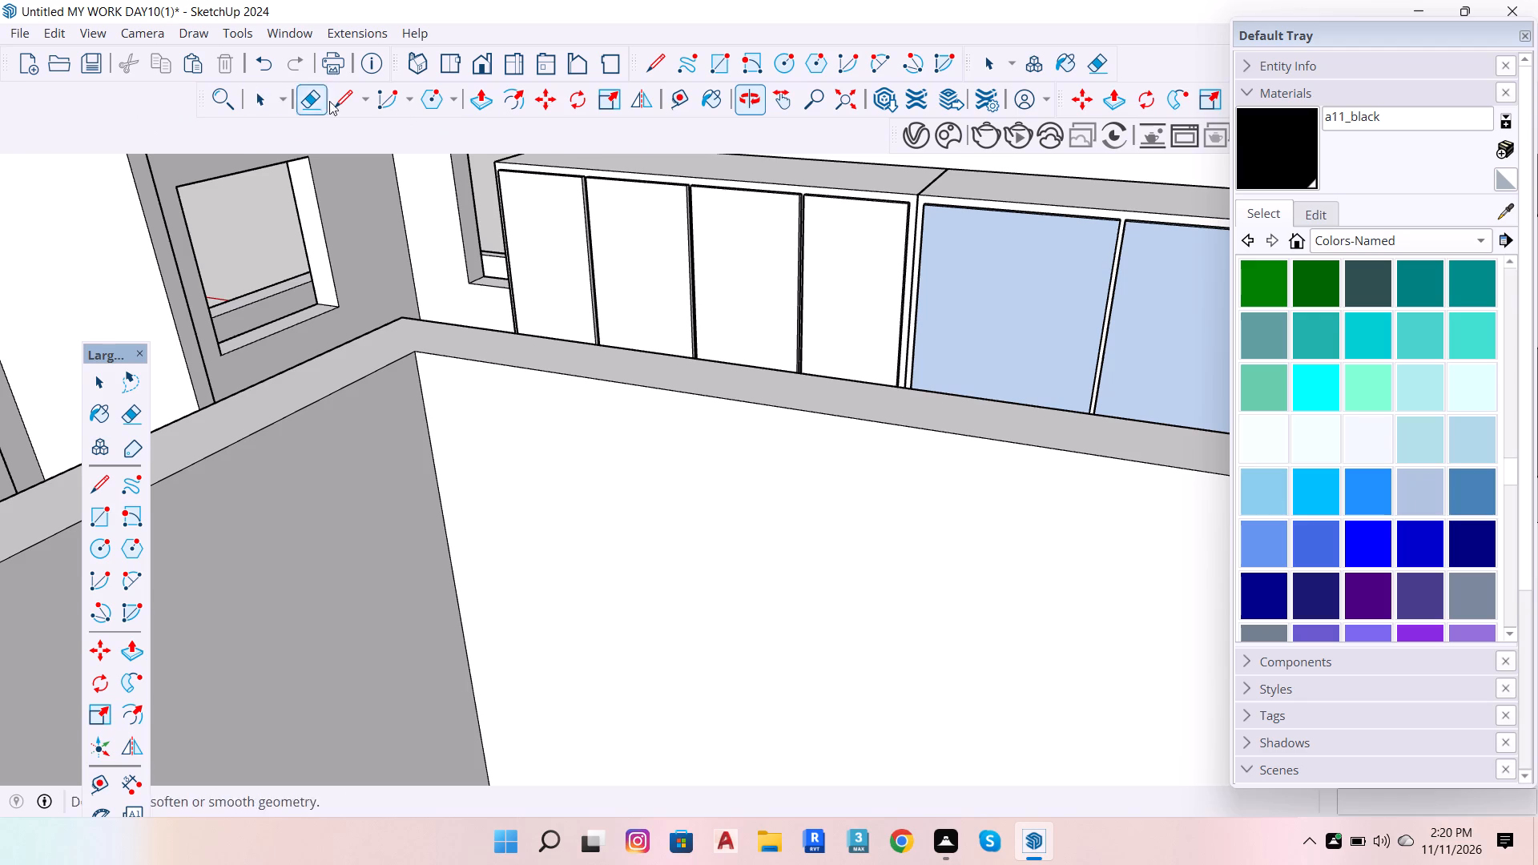
Move the floating Large Tool Set up to just below the Standard toolbar.
{"action": "left_click_drag", "start_coordinate": [112, 348], "coordinate": [63, 94]}
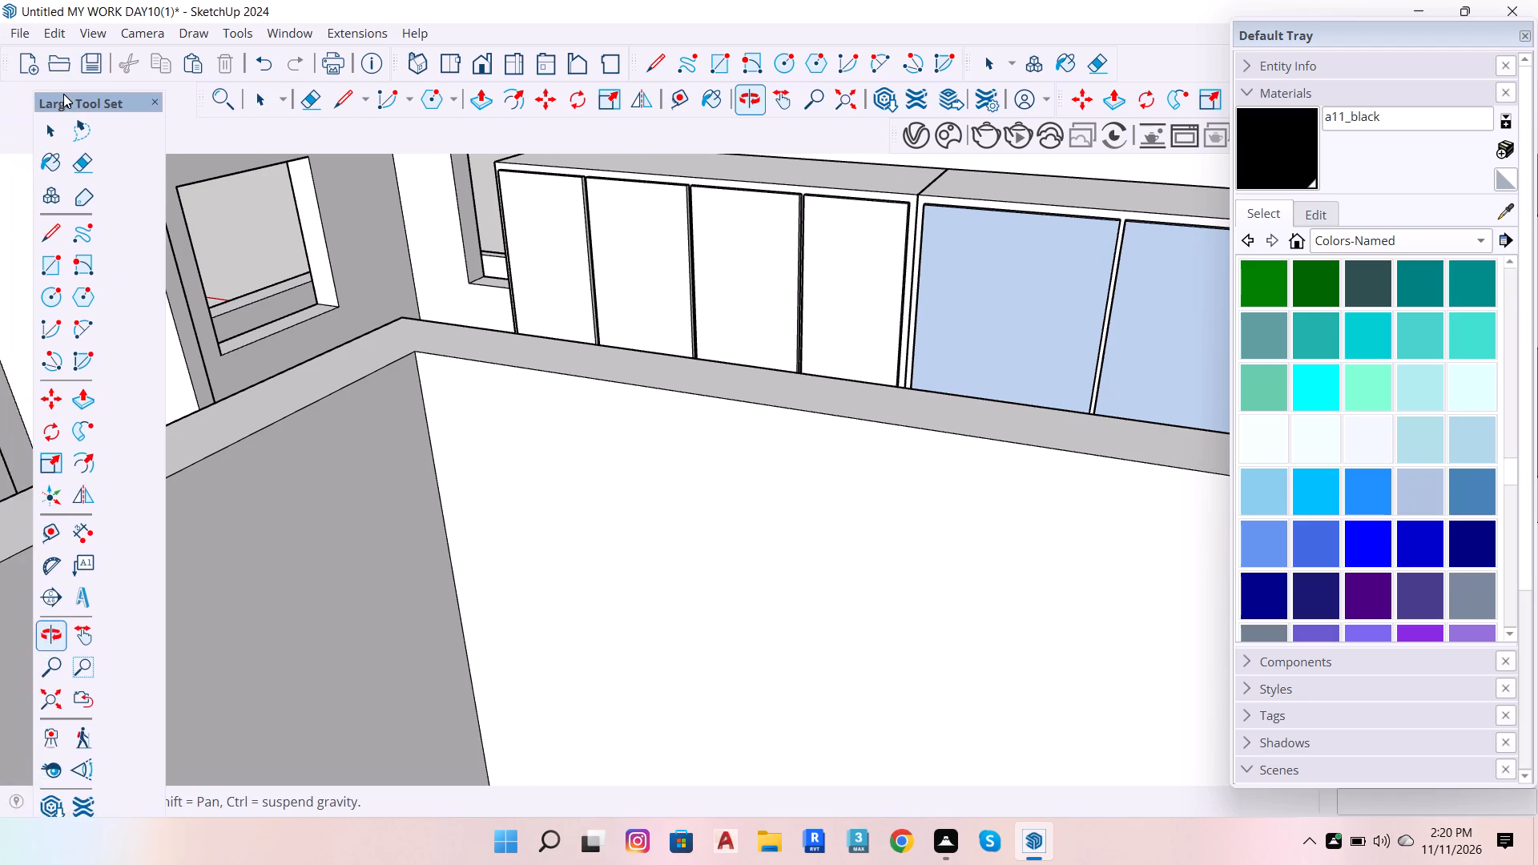
{"action": "left_click_drag", "start_coordinate": [63, 94], "coordinate": [70, 107]}
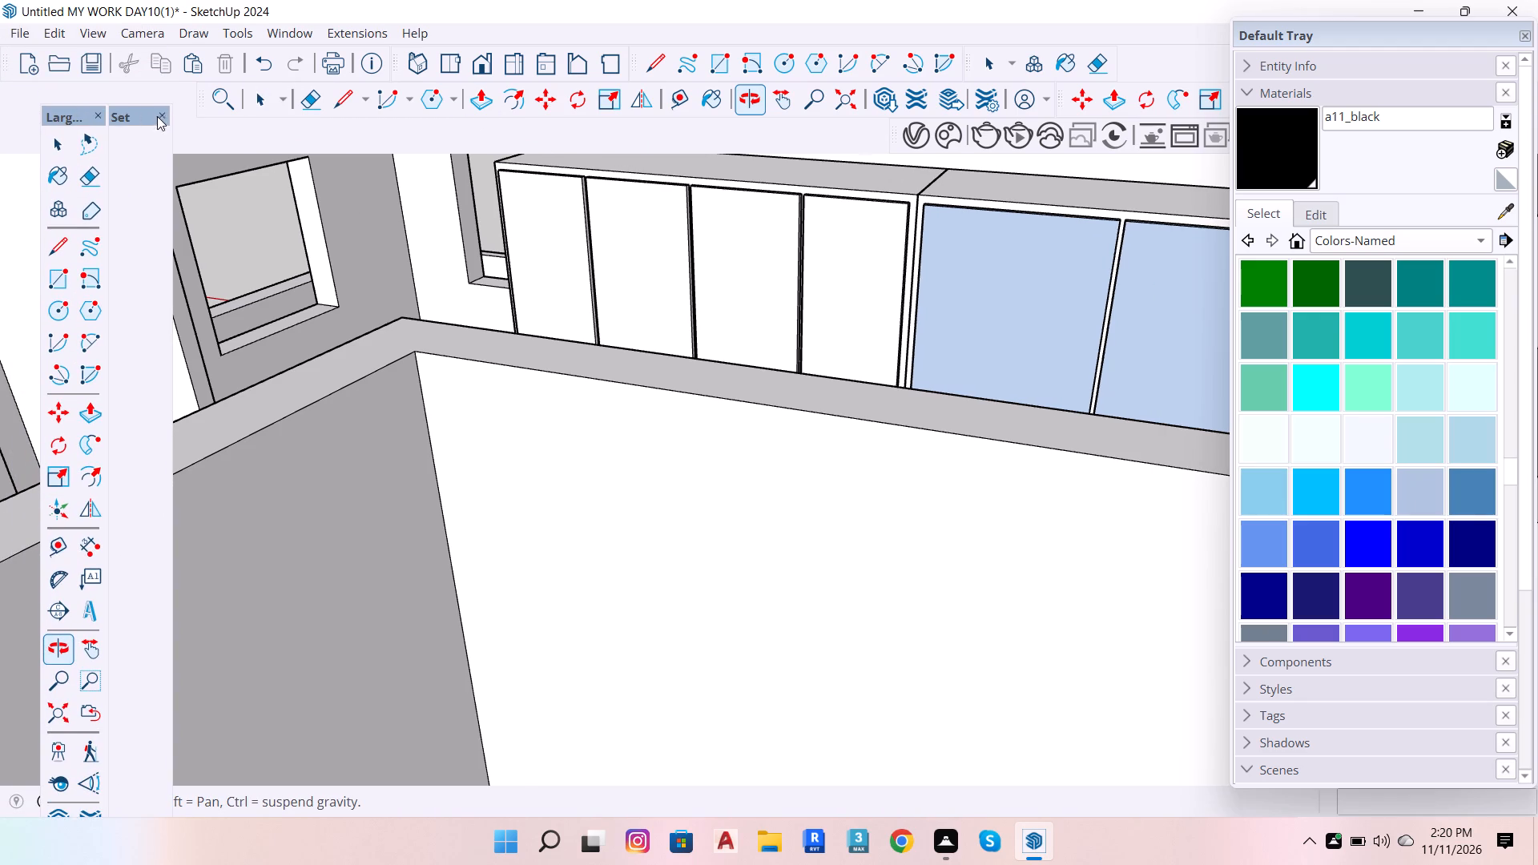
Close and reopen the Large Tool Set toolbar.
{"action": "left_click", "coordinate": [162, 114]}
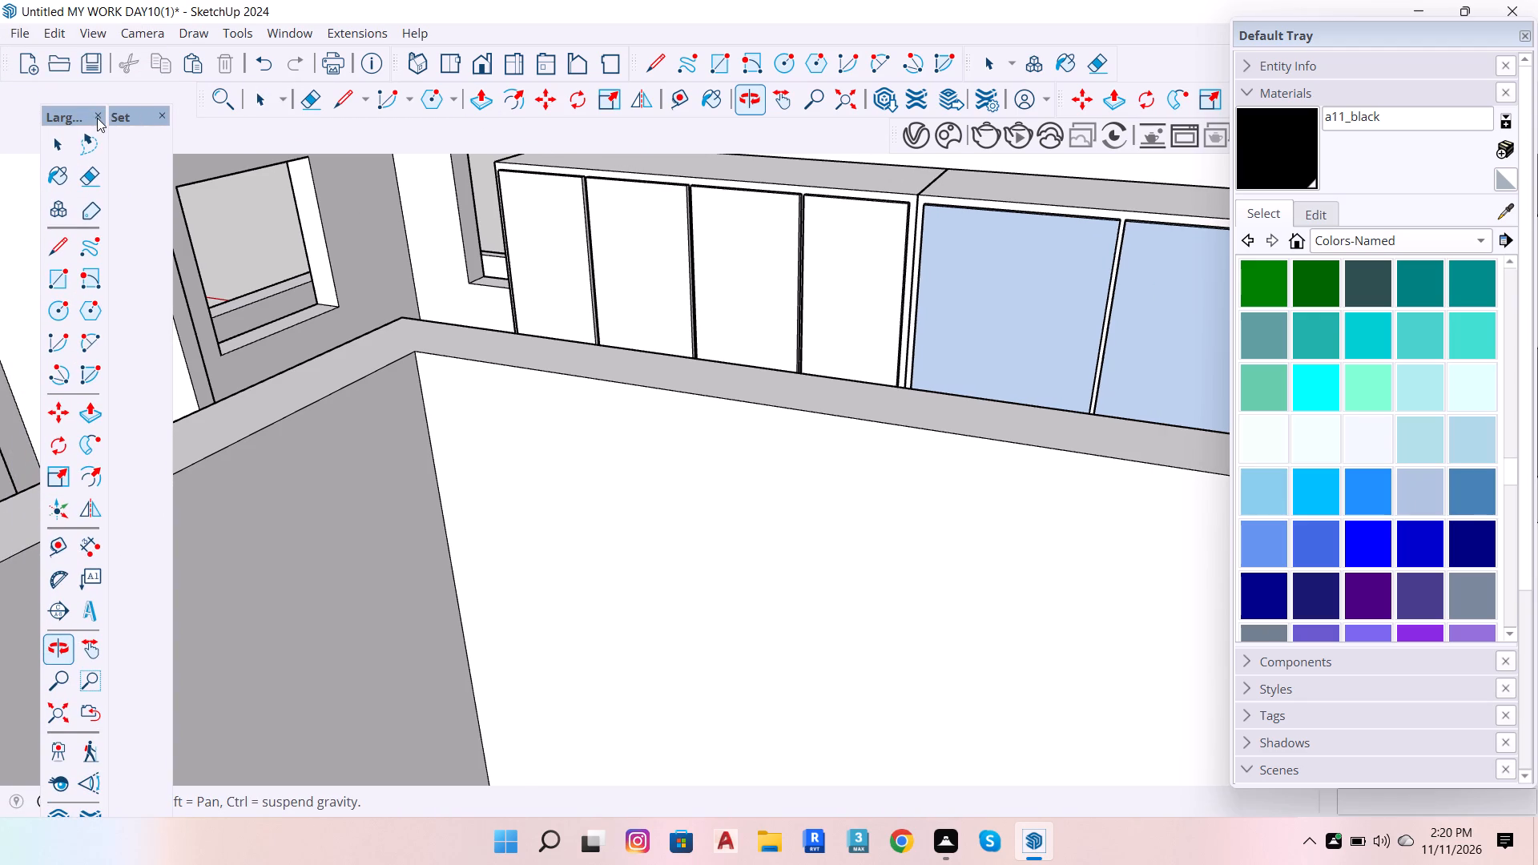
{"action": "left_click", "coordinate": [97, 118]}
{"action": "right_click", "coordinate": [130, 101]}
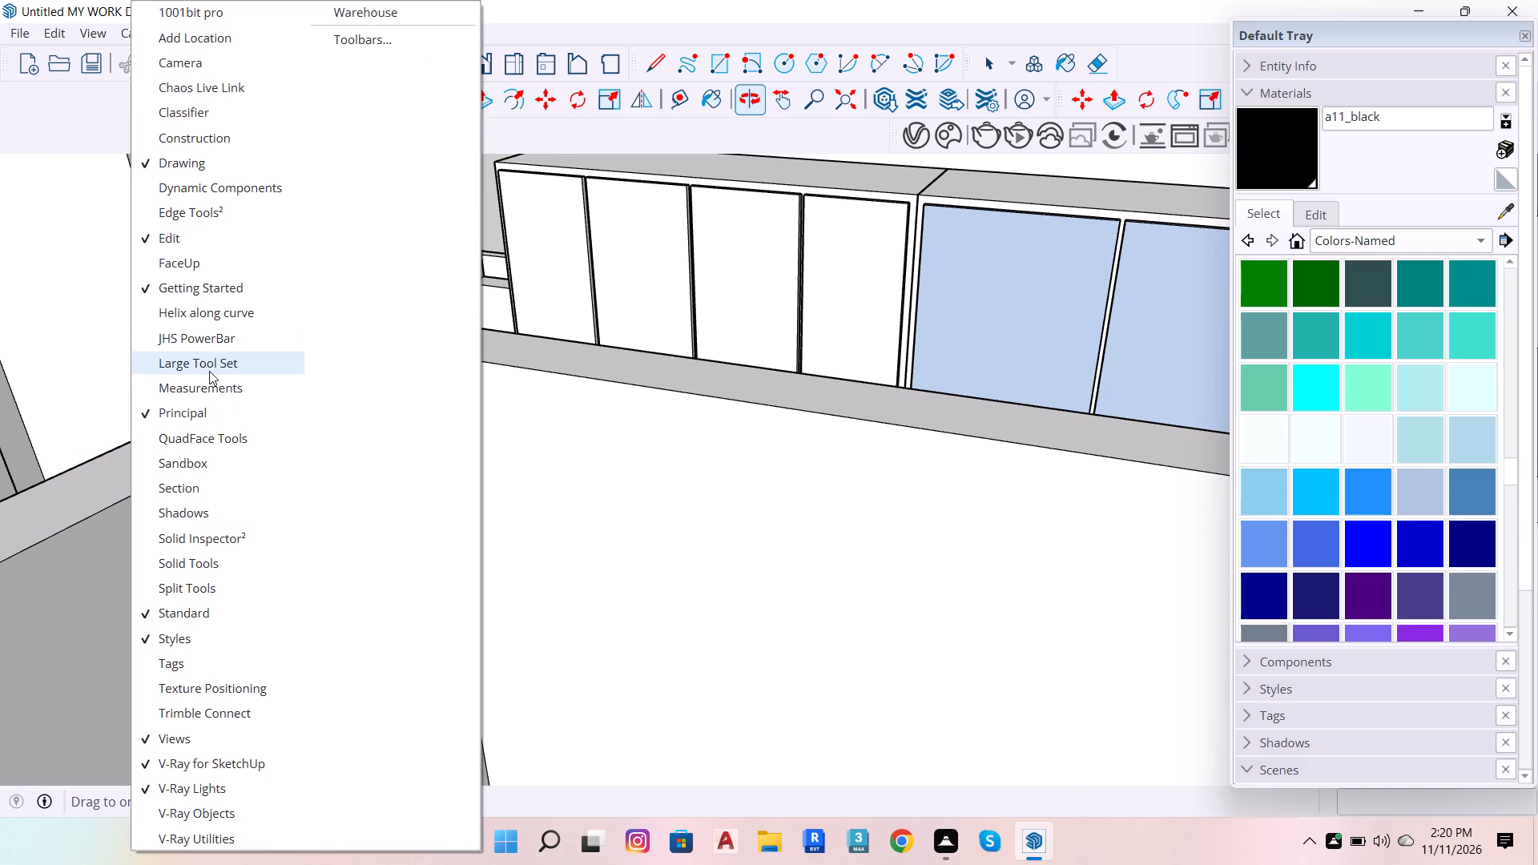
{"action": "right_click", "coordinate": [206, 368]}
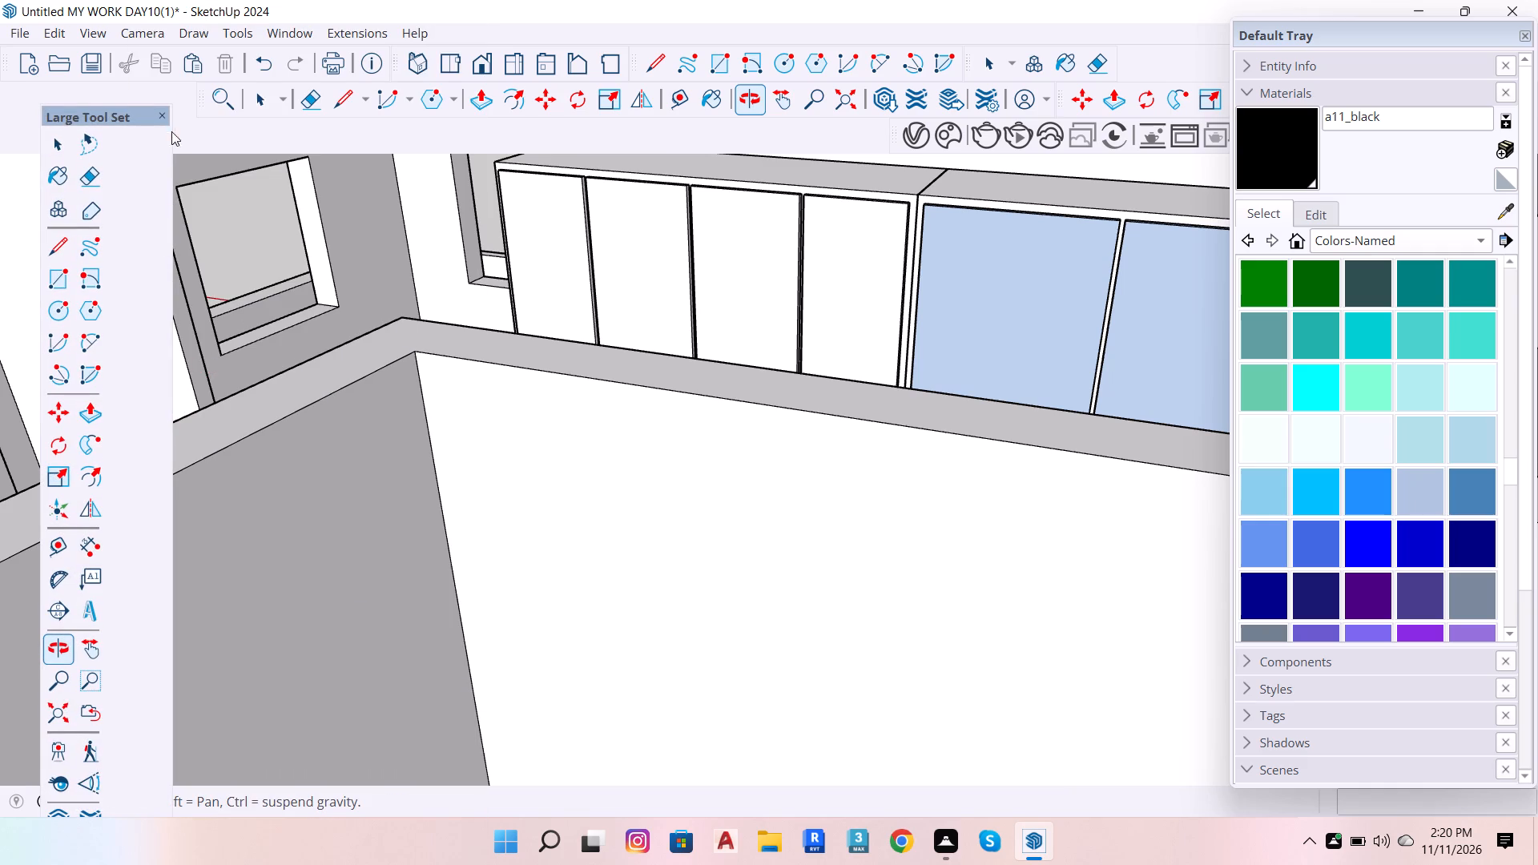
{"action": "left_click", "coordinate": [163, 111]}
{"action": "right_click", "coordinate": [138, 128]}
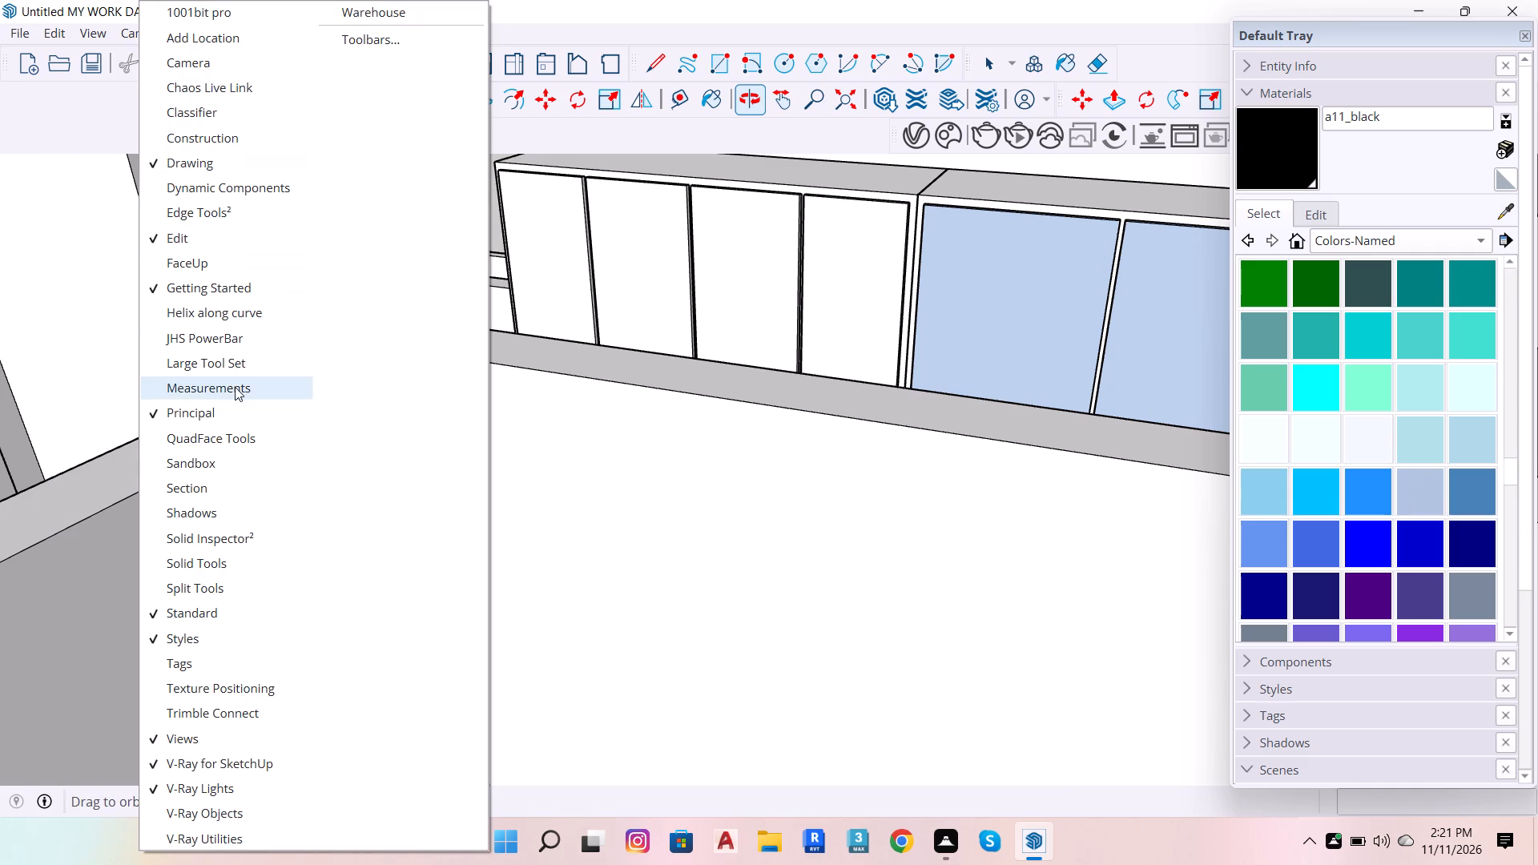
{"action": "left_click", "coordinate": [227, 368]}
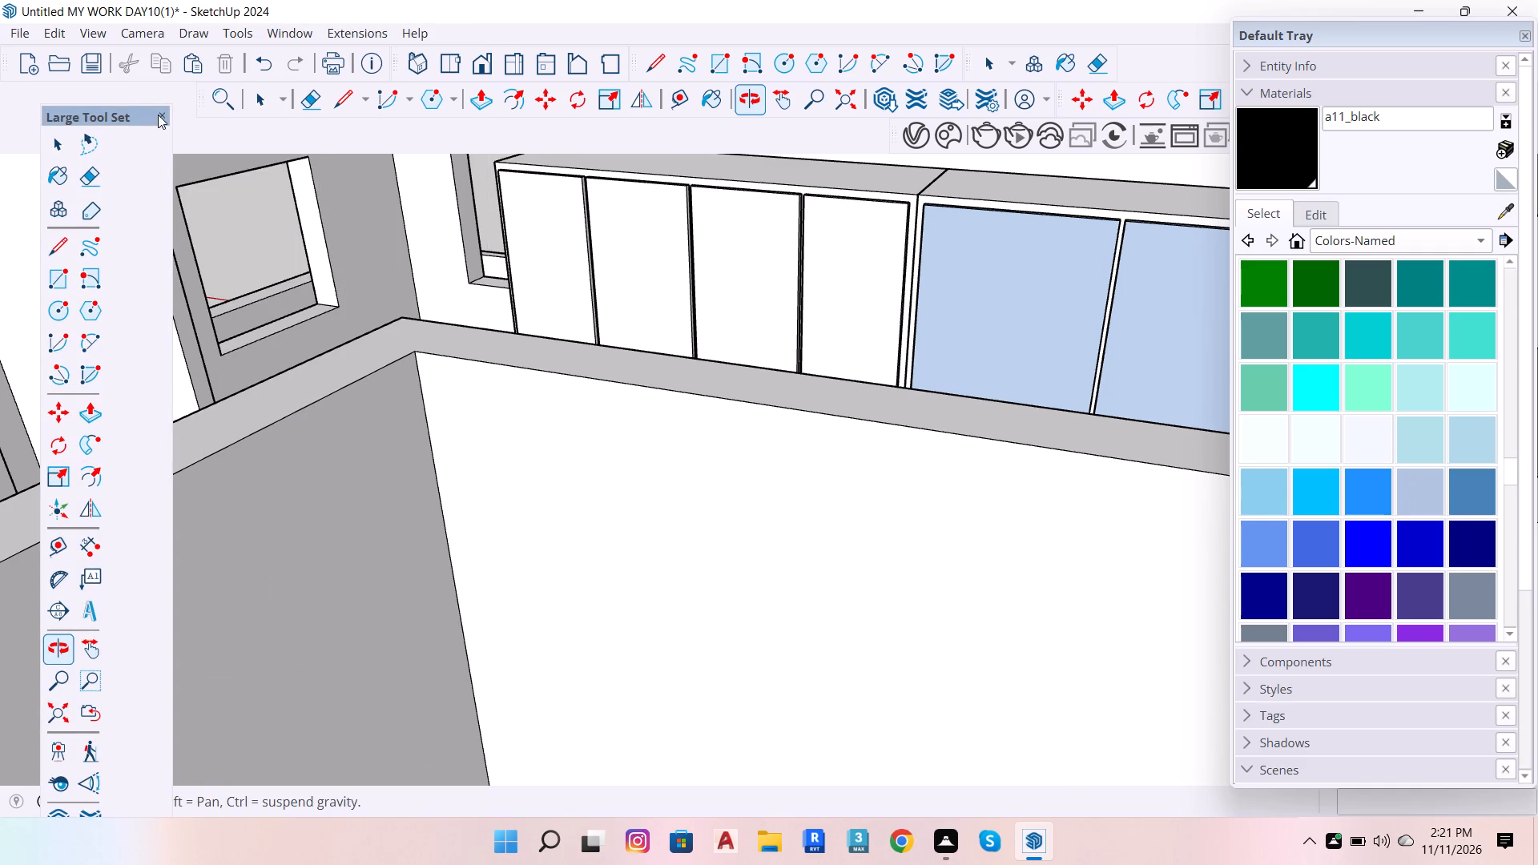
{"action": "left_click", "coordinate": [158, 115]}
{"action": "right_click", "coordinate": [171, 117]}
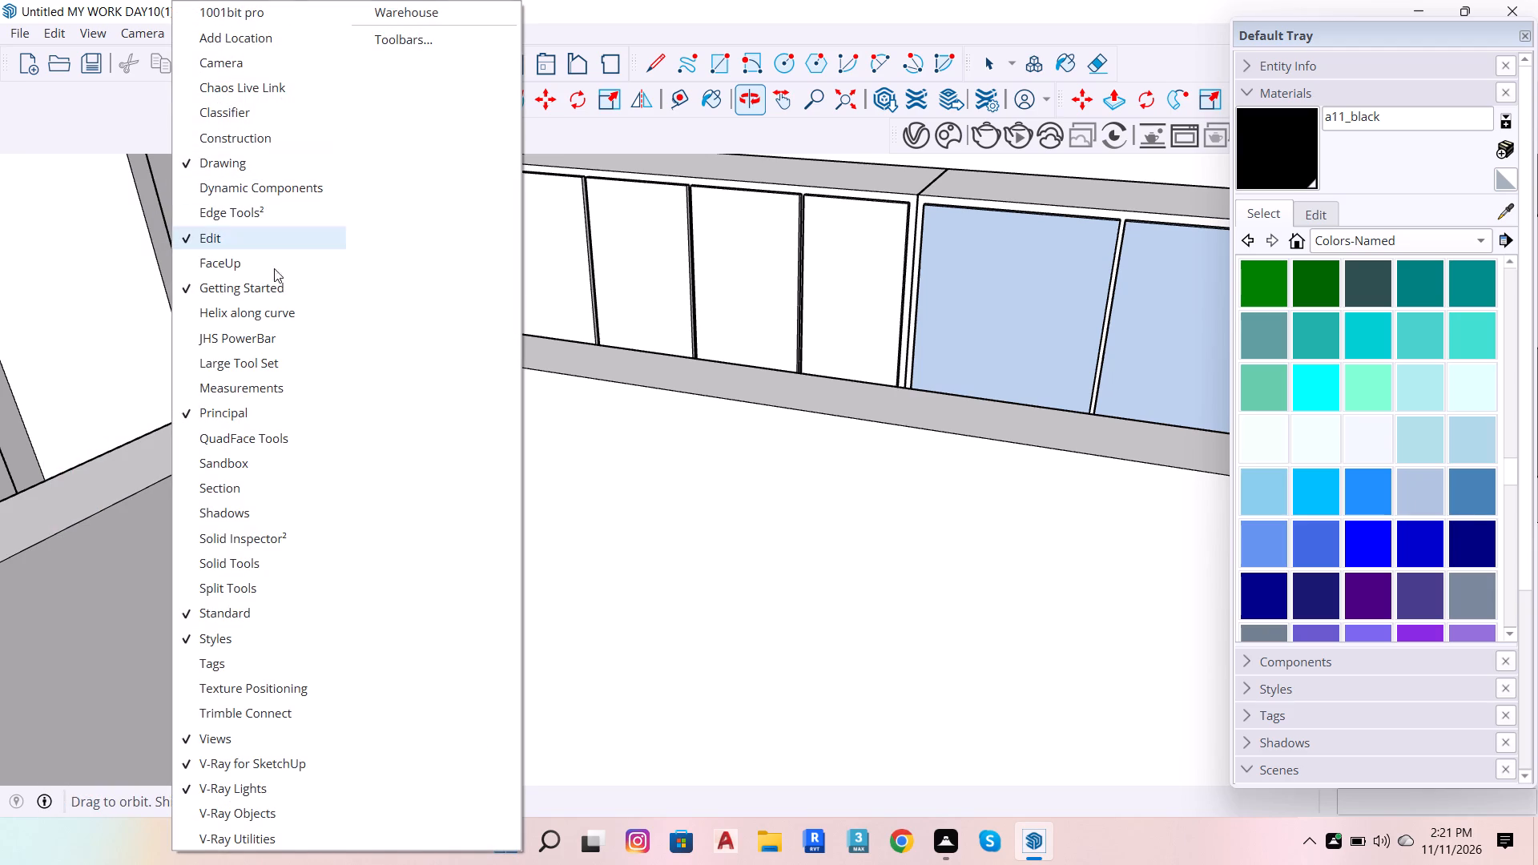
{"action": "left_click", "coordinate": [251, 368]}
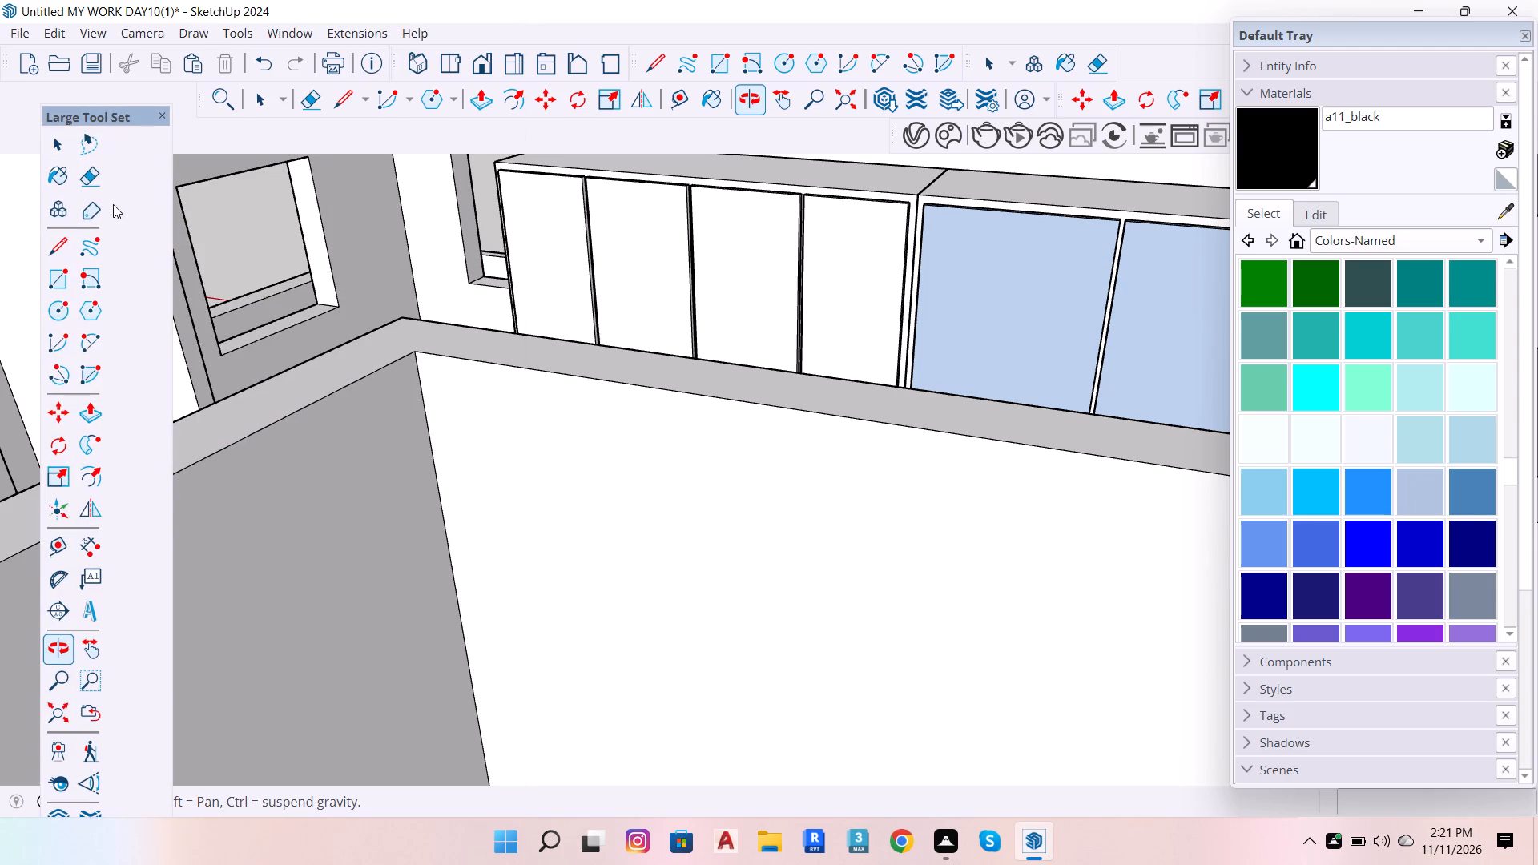
Move the floating Large Tool Set closer to the drawing window's edge, directly beneath the Standard toolbar.
{"action": "left_click_drag", "start_coordinate": [172, 218], "coordinate": [117, 143]}
{"action": "left_click_drag", "start_coordinate": [103, 114], "coordinate": [70, 80]}
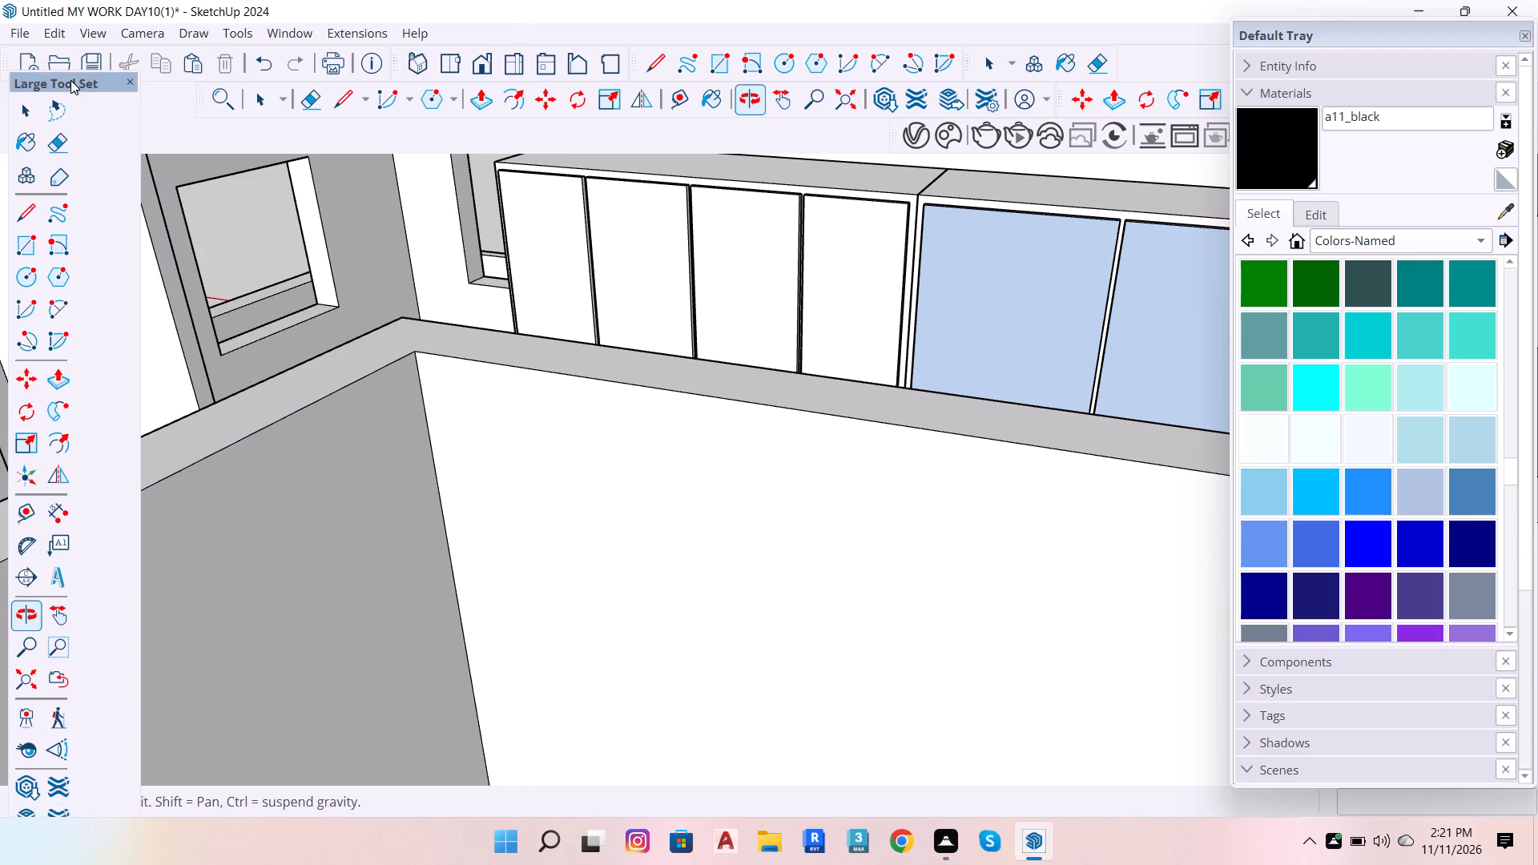
{"action": "left_click_drag", "start_coordinate": [70, 80], "coordinate": [66, 92]}
{"action": "right_click", "coordinate": [64, 92]}
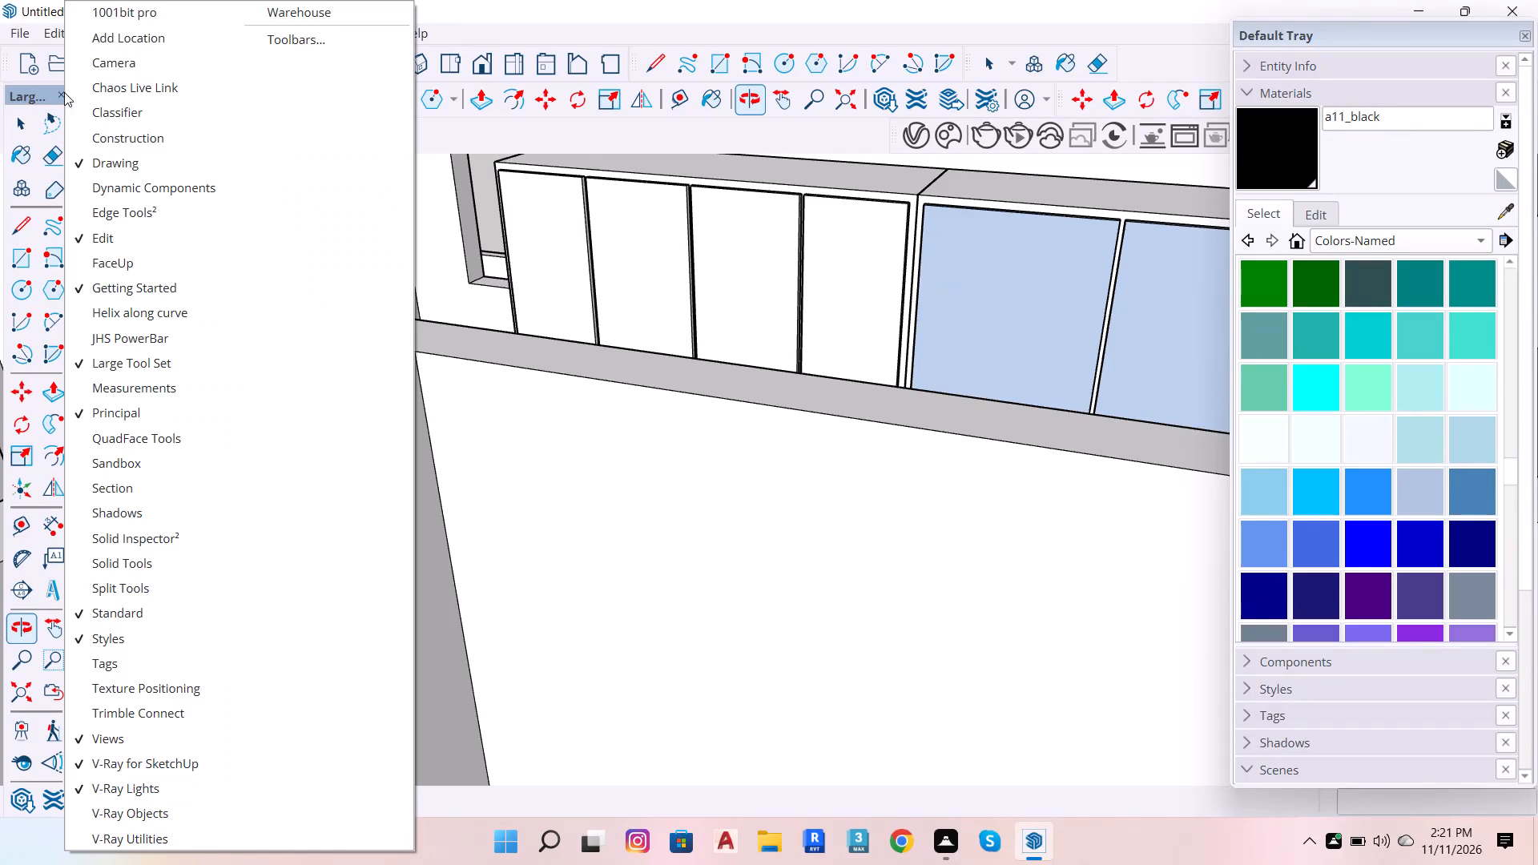
{"action": "left_click", "coordinate": [58, 108]}
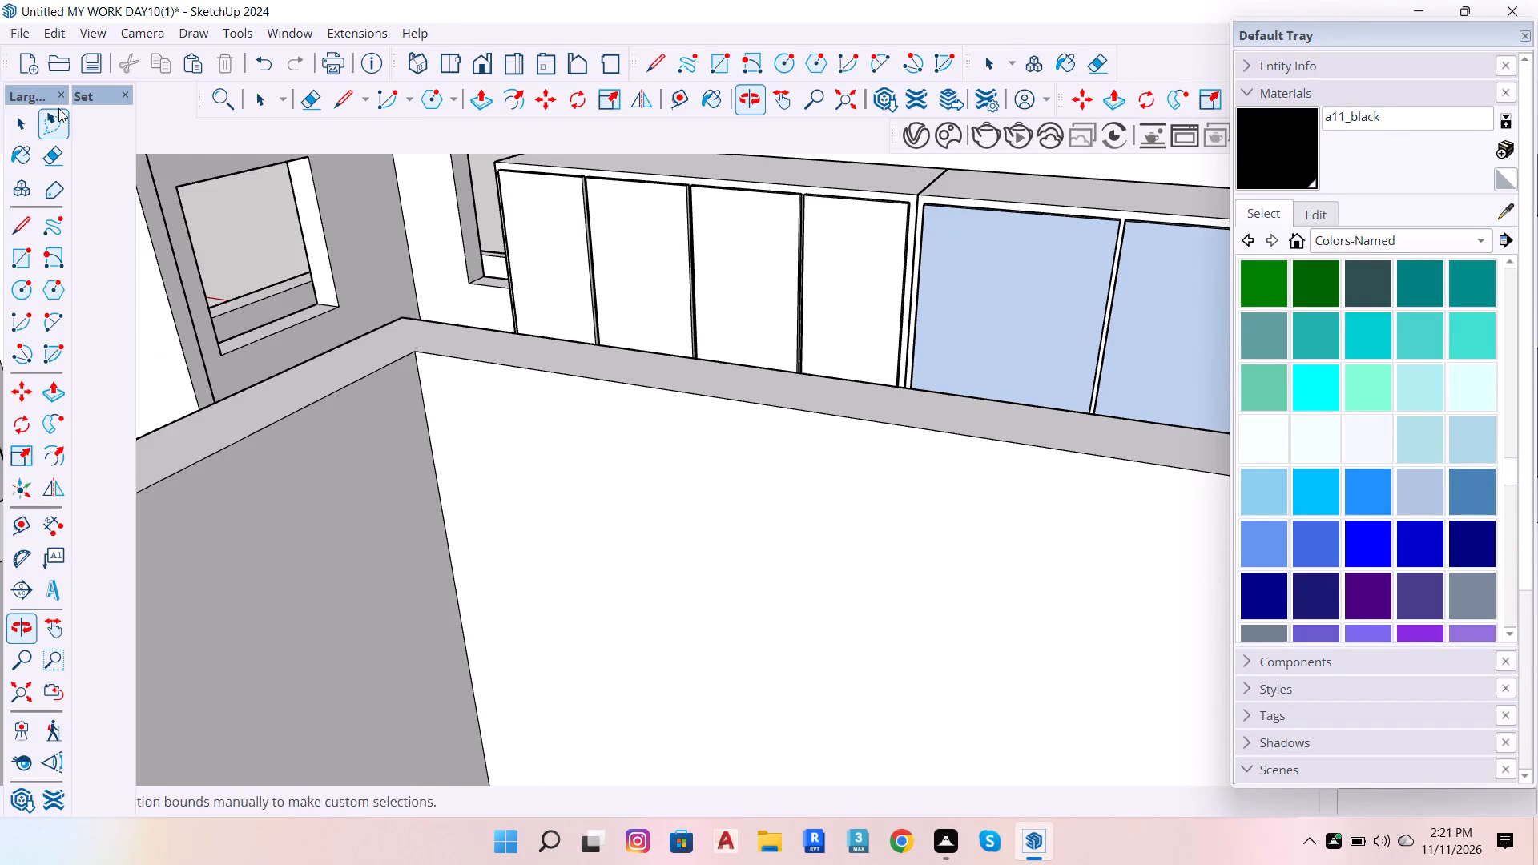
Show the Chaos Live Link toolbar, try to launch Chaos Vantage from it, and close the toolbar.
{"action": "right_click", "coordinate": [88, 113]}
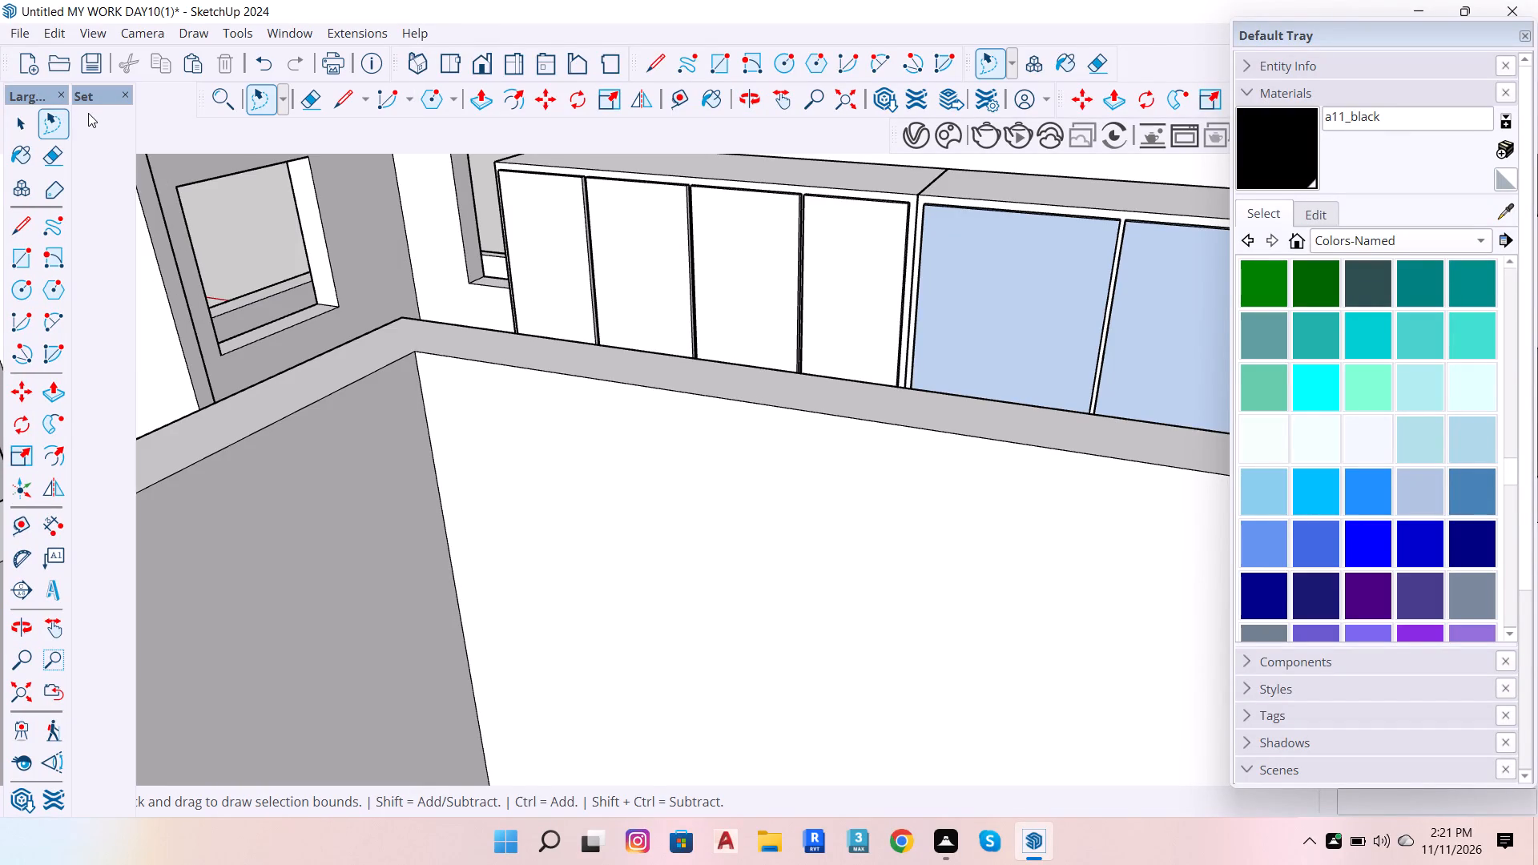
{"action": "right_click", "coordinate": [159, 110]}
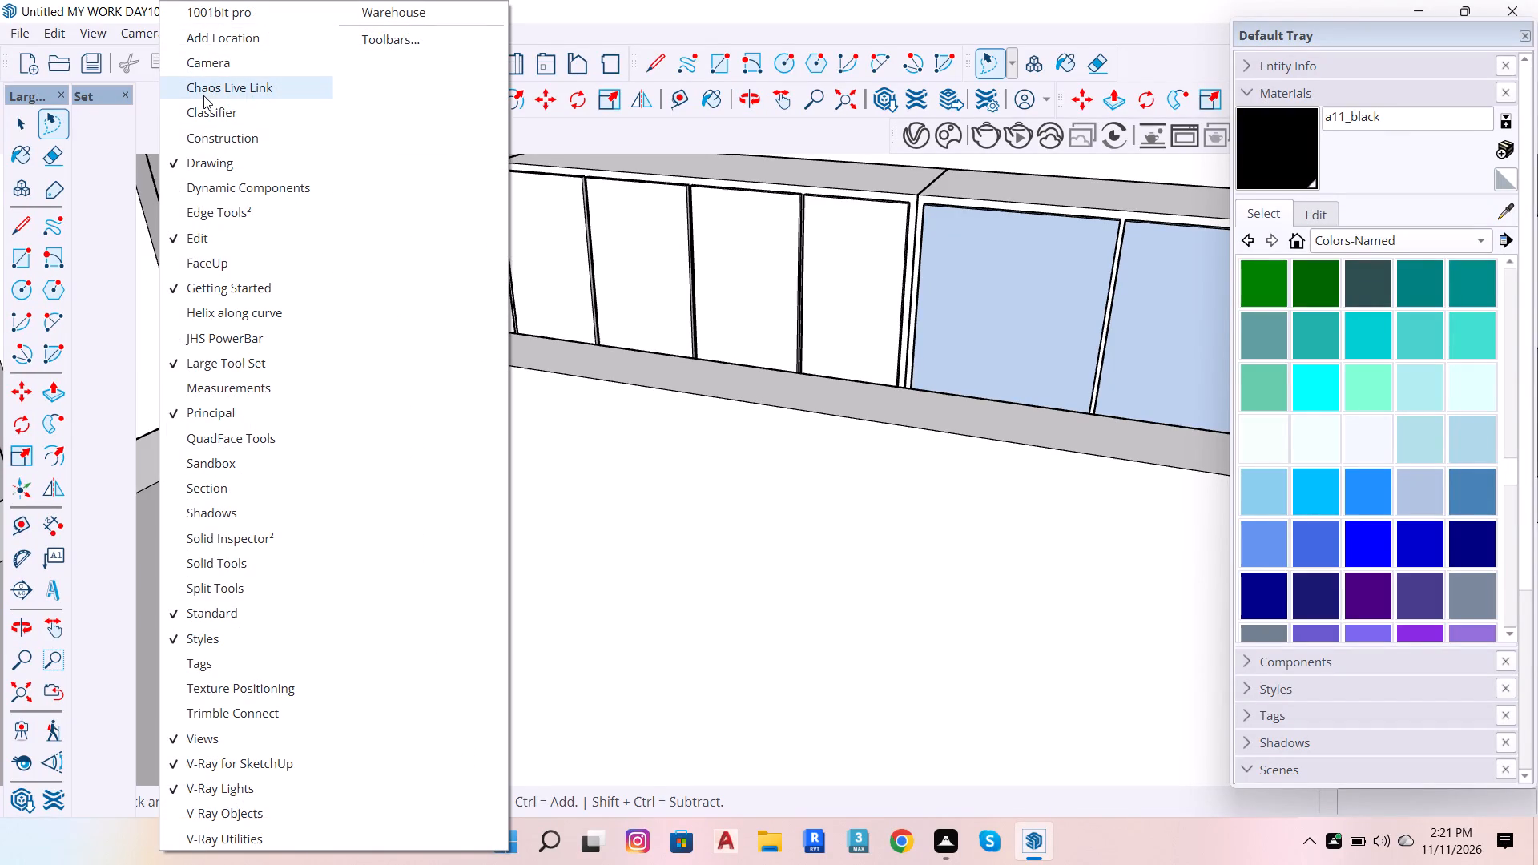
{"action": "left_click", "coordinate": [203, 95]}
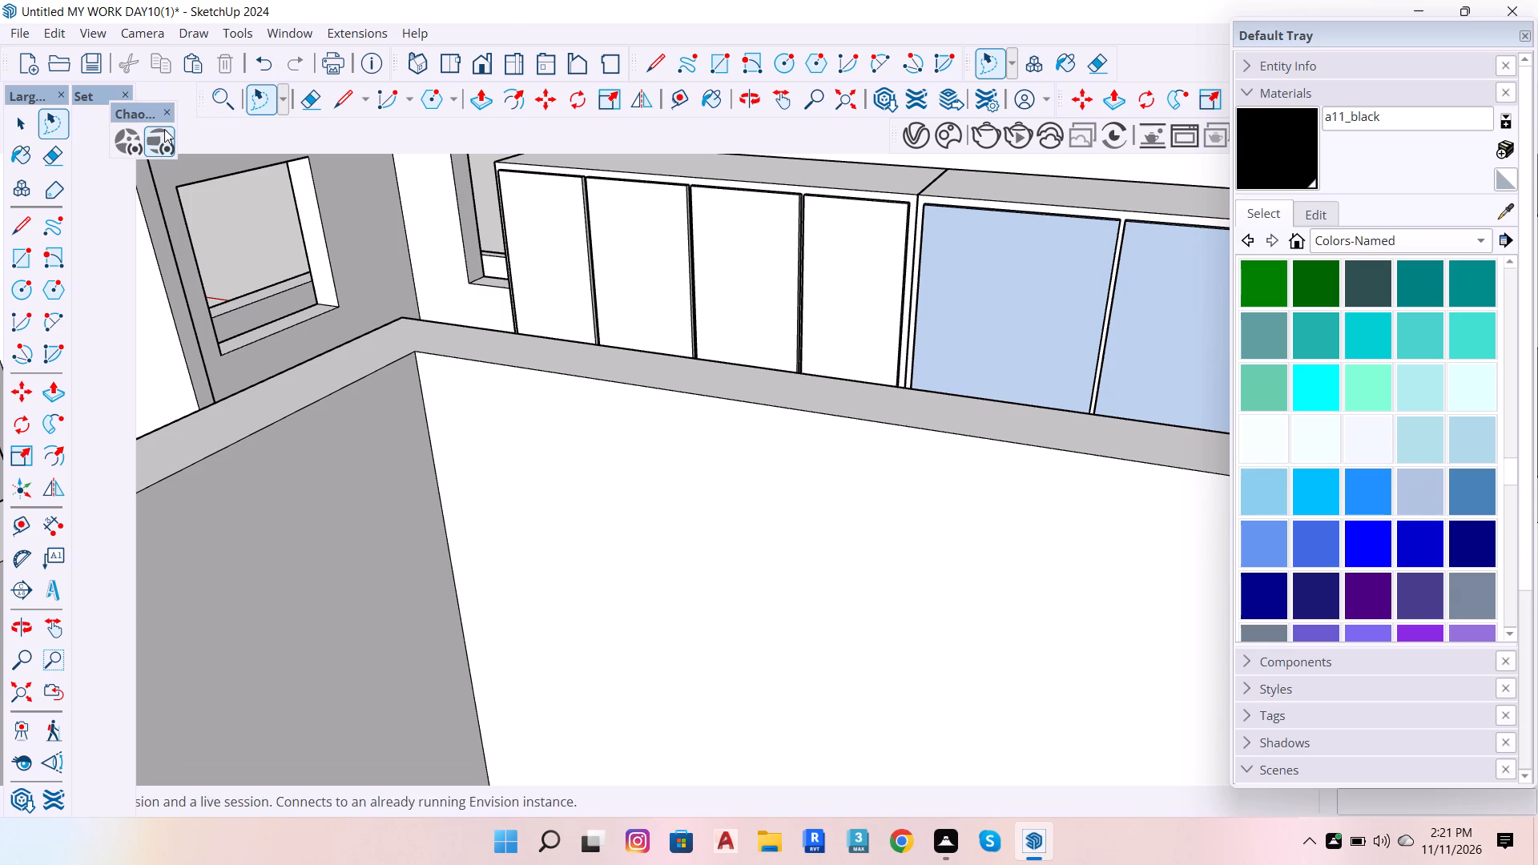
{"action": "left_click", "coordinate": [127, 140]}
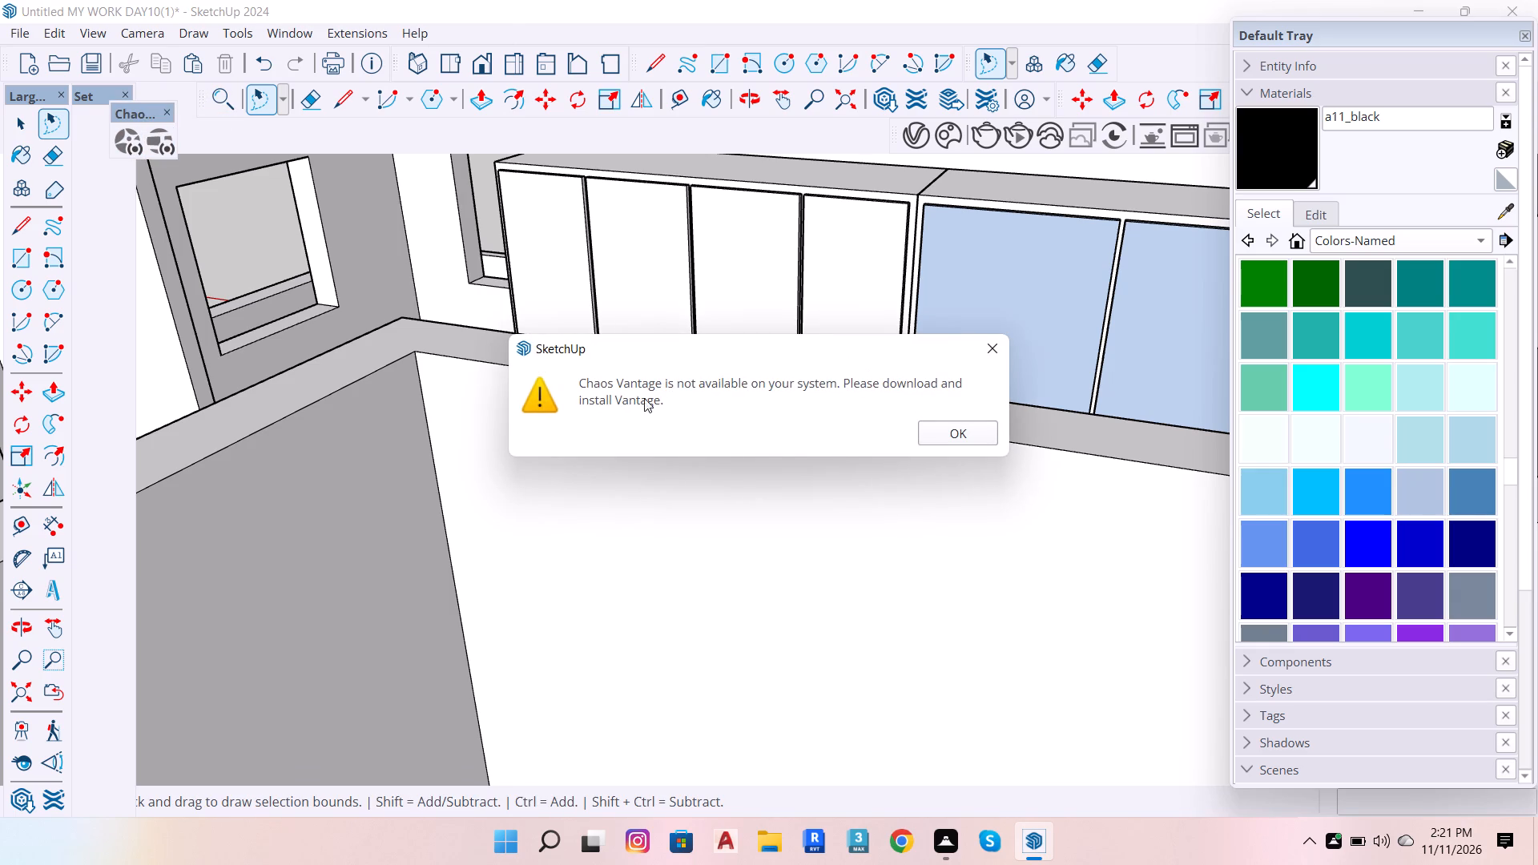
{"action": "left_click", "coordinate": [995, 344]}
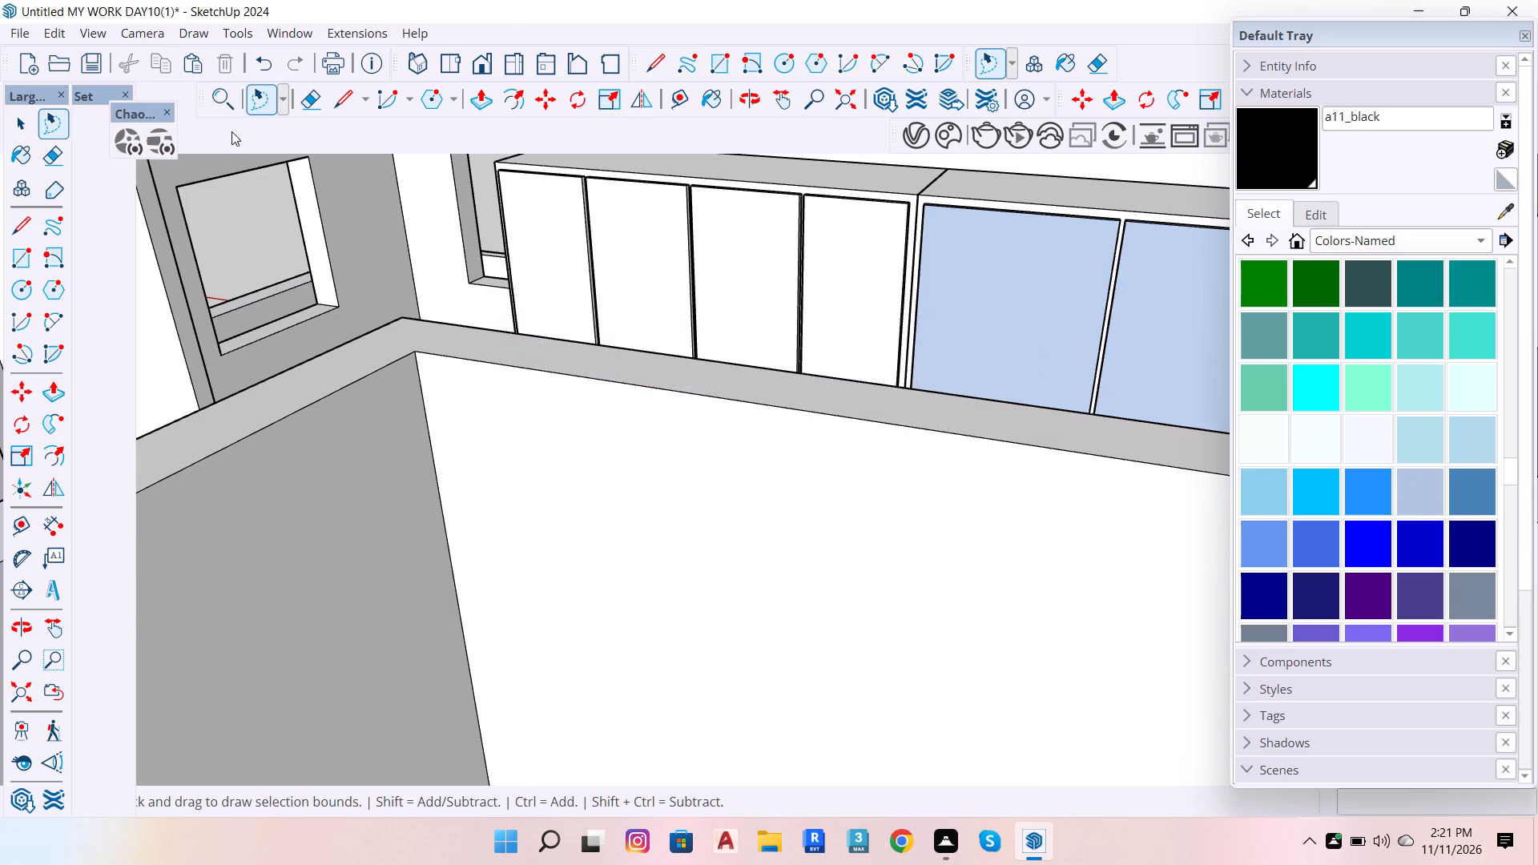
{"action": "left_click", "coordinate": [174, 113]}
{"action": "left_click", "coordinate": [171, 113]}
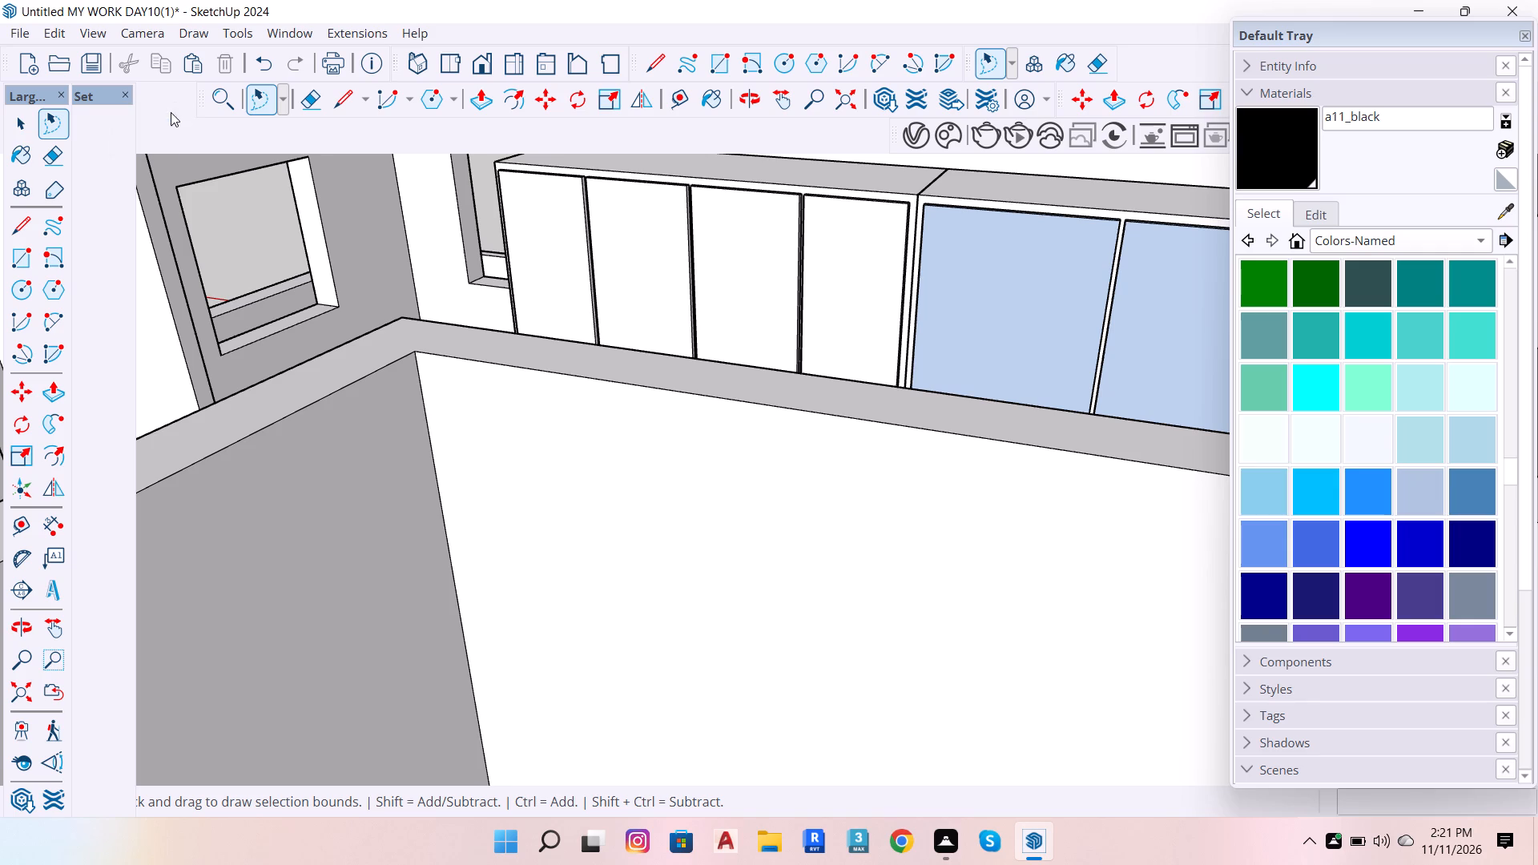
Move the V-Ray for SketchUp toolbar back along its row to sit beneath the Getting Started toolbar.
{"action": "scroll", "coordinate": [480, 289], "scroll_direction": "down", "scroll_amount": 1}
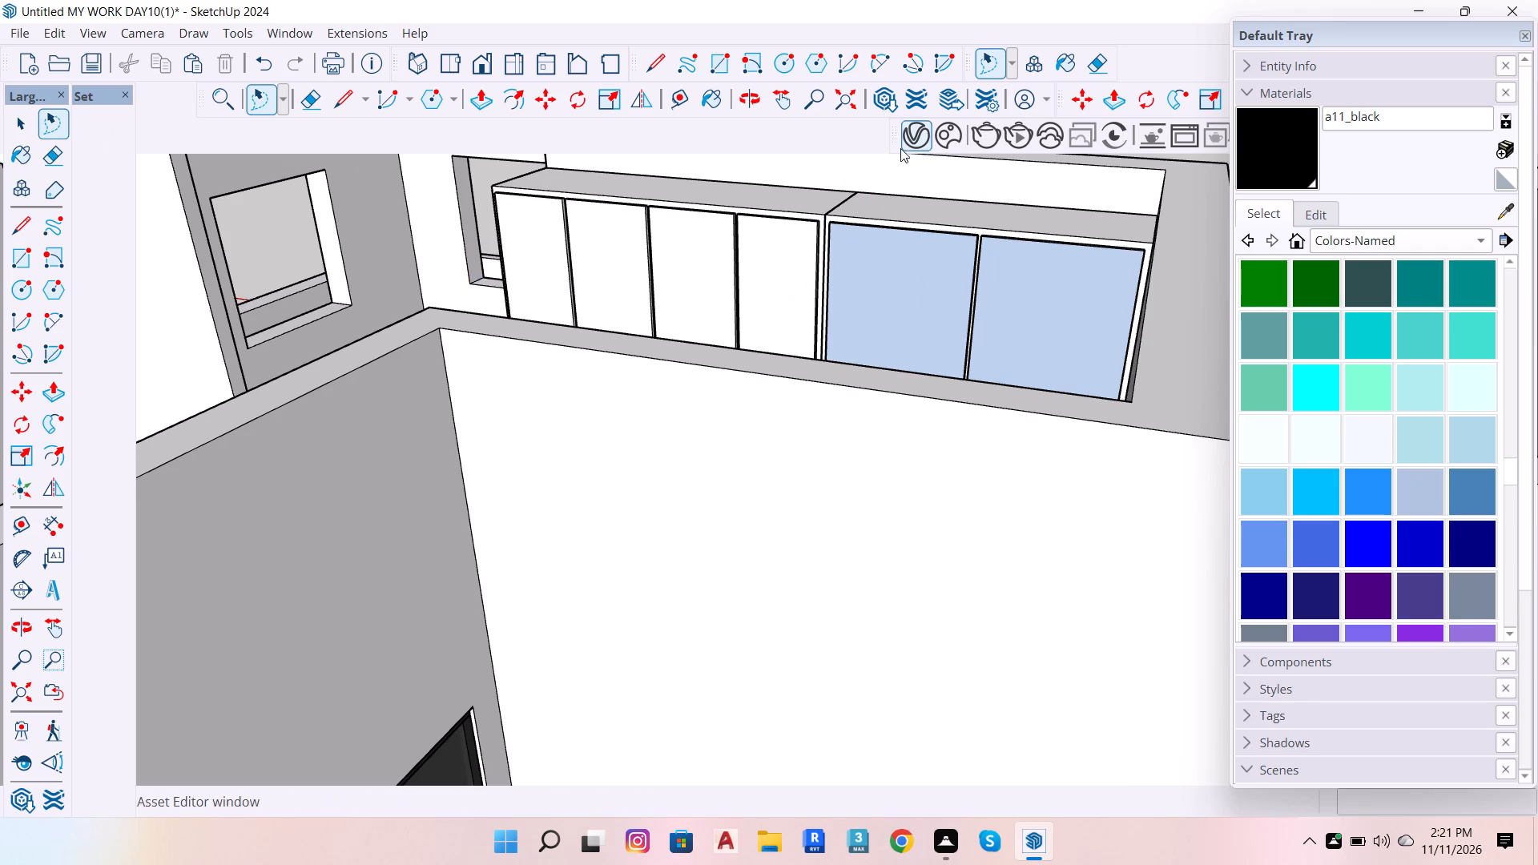
{"action": "left_click_drag", "start_coordinate": [892, 142], "coordinate": [651, 139]}
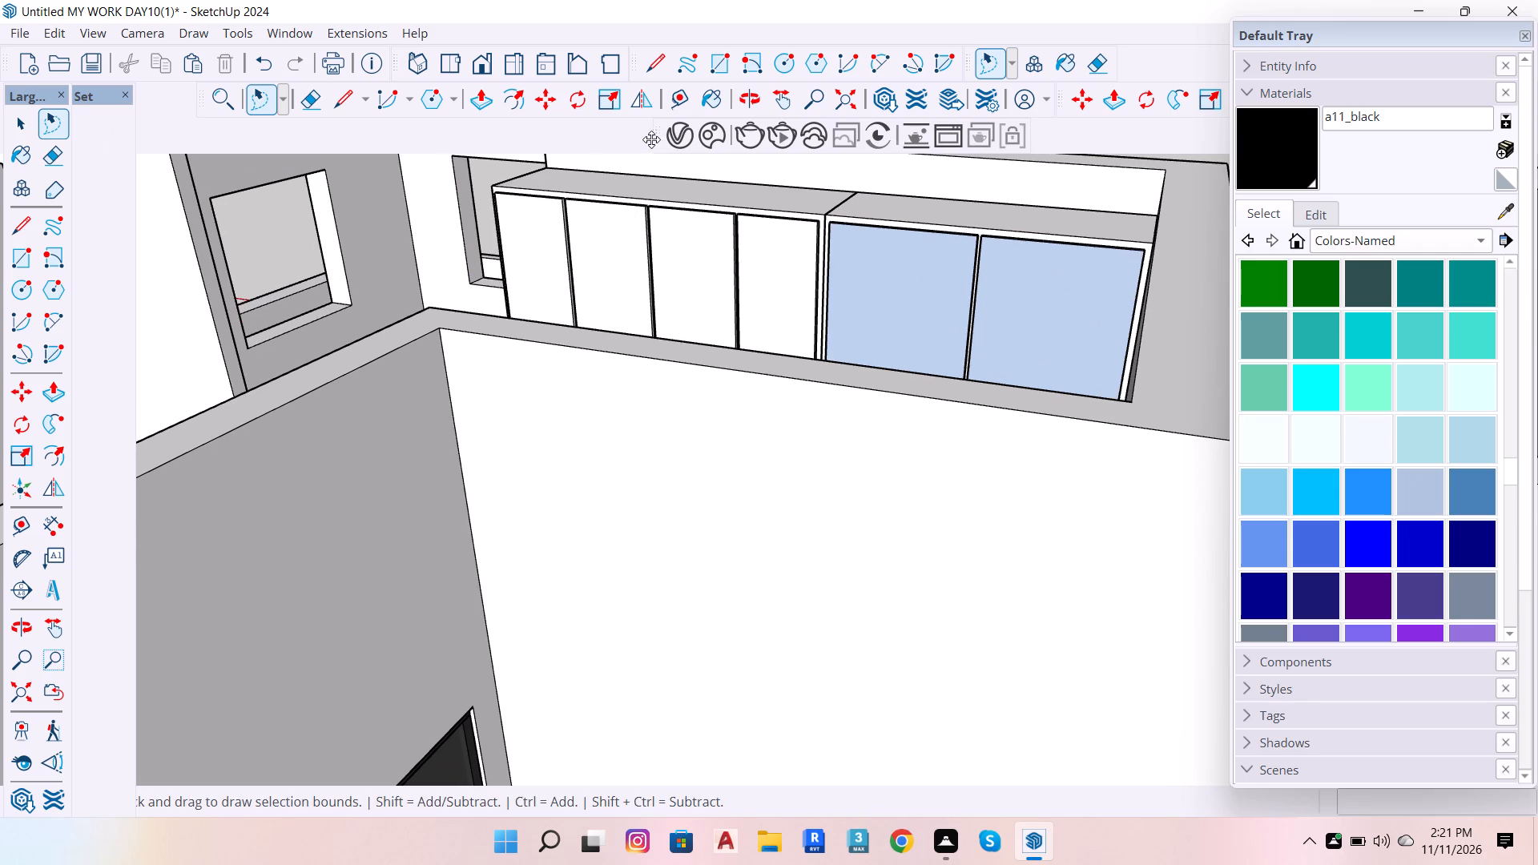
{"action": "left_click_drag", "start_coordinate": [651, 139], "coordinate": [607, 135]}
Examine the scene materials in the V-Ray Asset Editor, including Material9, Material77 to Material79 and the first <auto> entries.
{"action": "scroll", "coordinate": [699, 420], "scroll_direction": "down", "scroll_amount": 8}
{"action": "scroll", "coordinate": [855, 287], "scroll_direction": "up", "scroll_amount": 5}
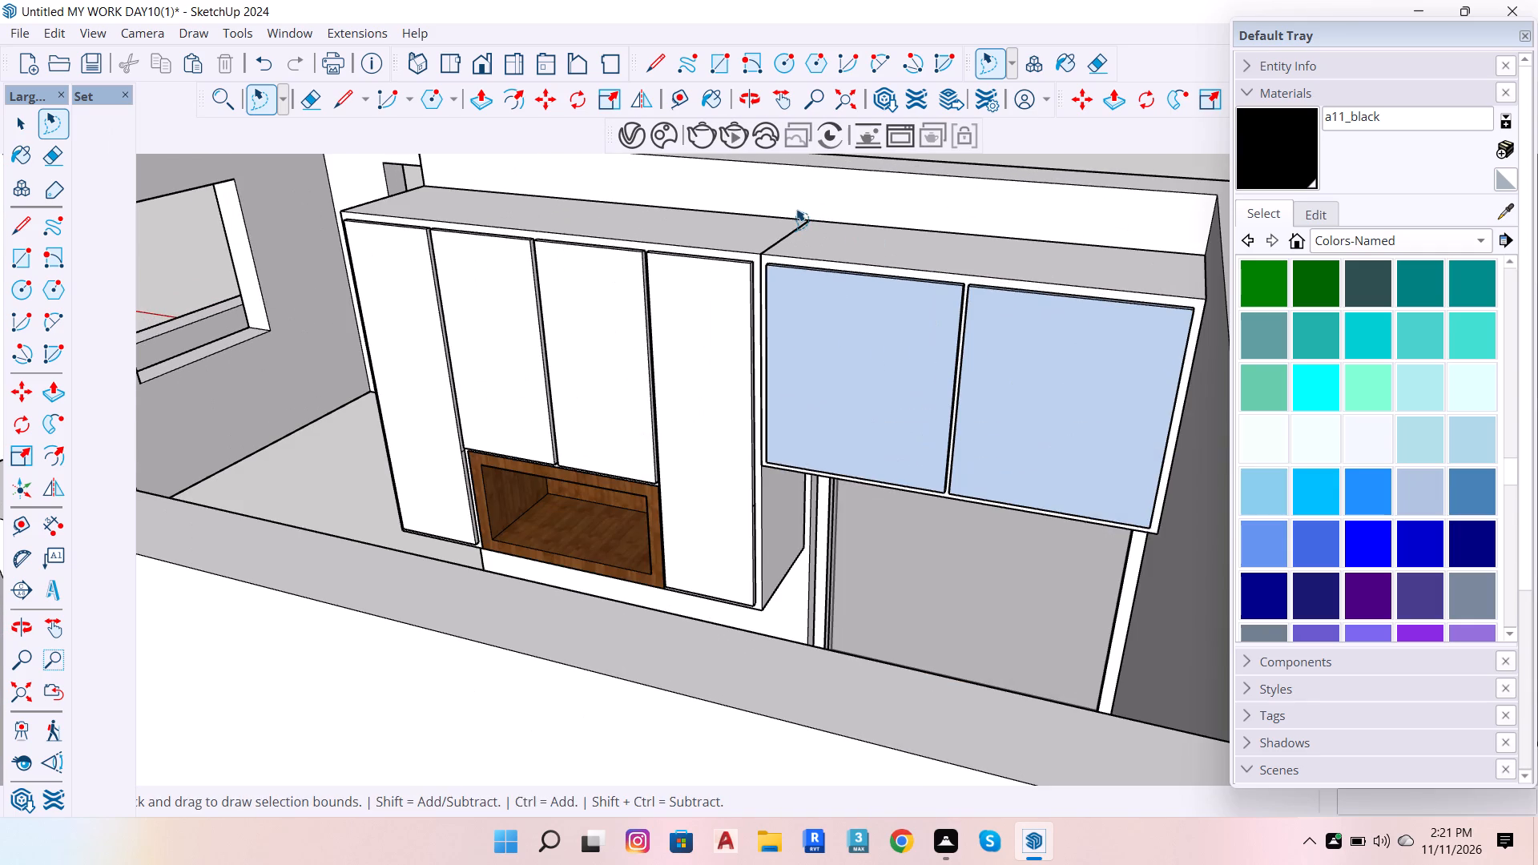
{"action": "left_click", "coordinate": [630, 144]}
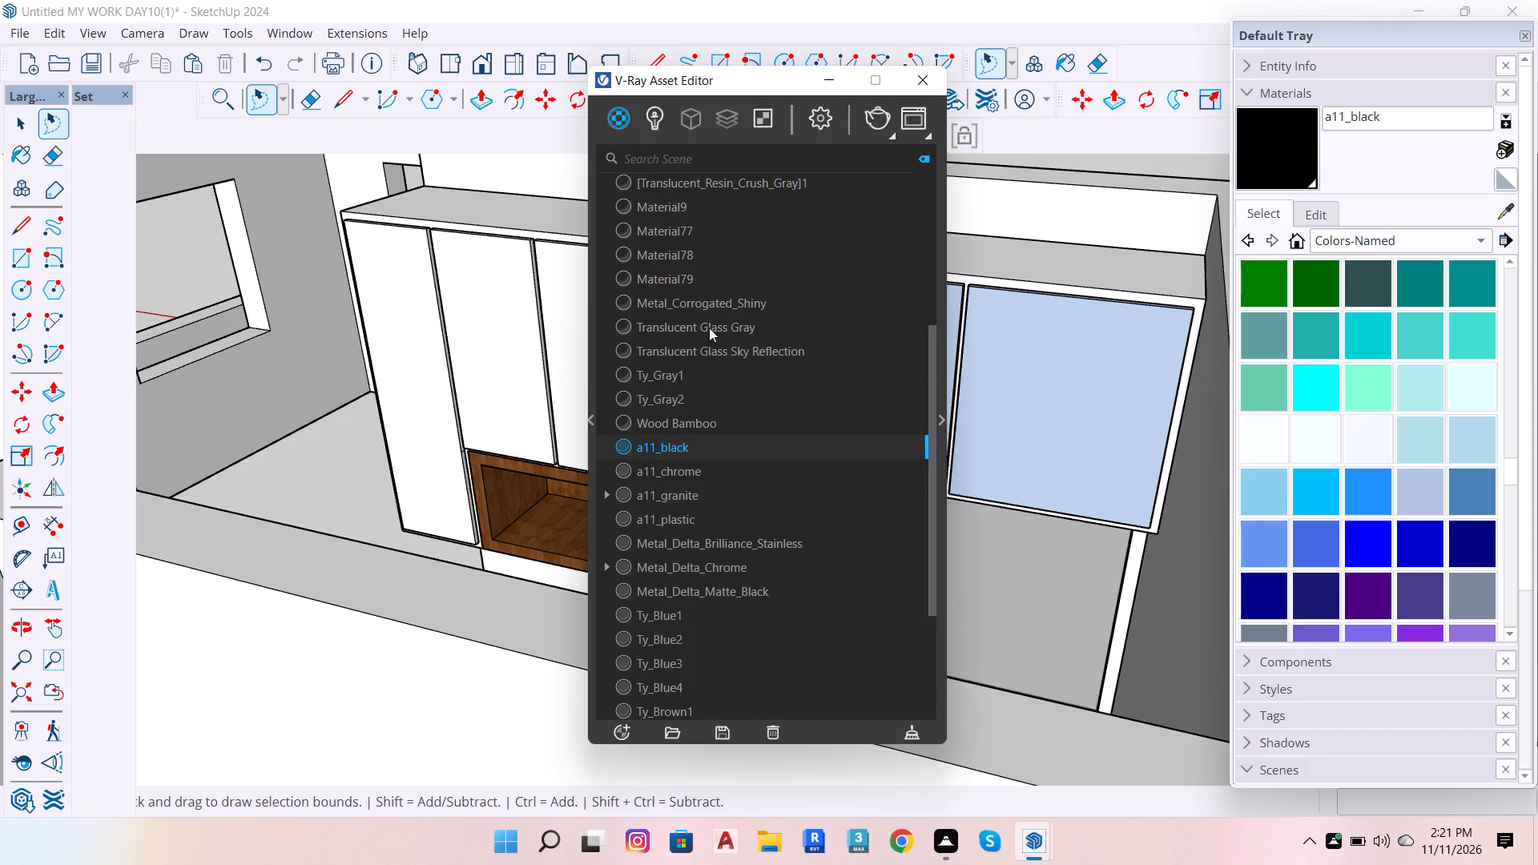
{"action": "left_click", "coordinate": [723, 210]}
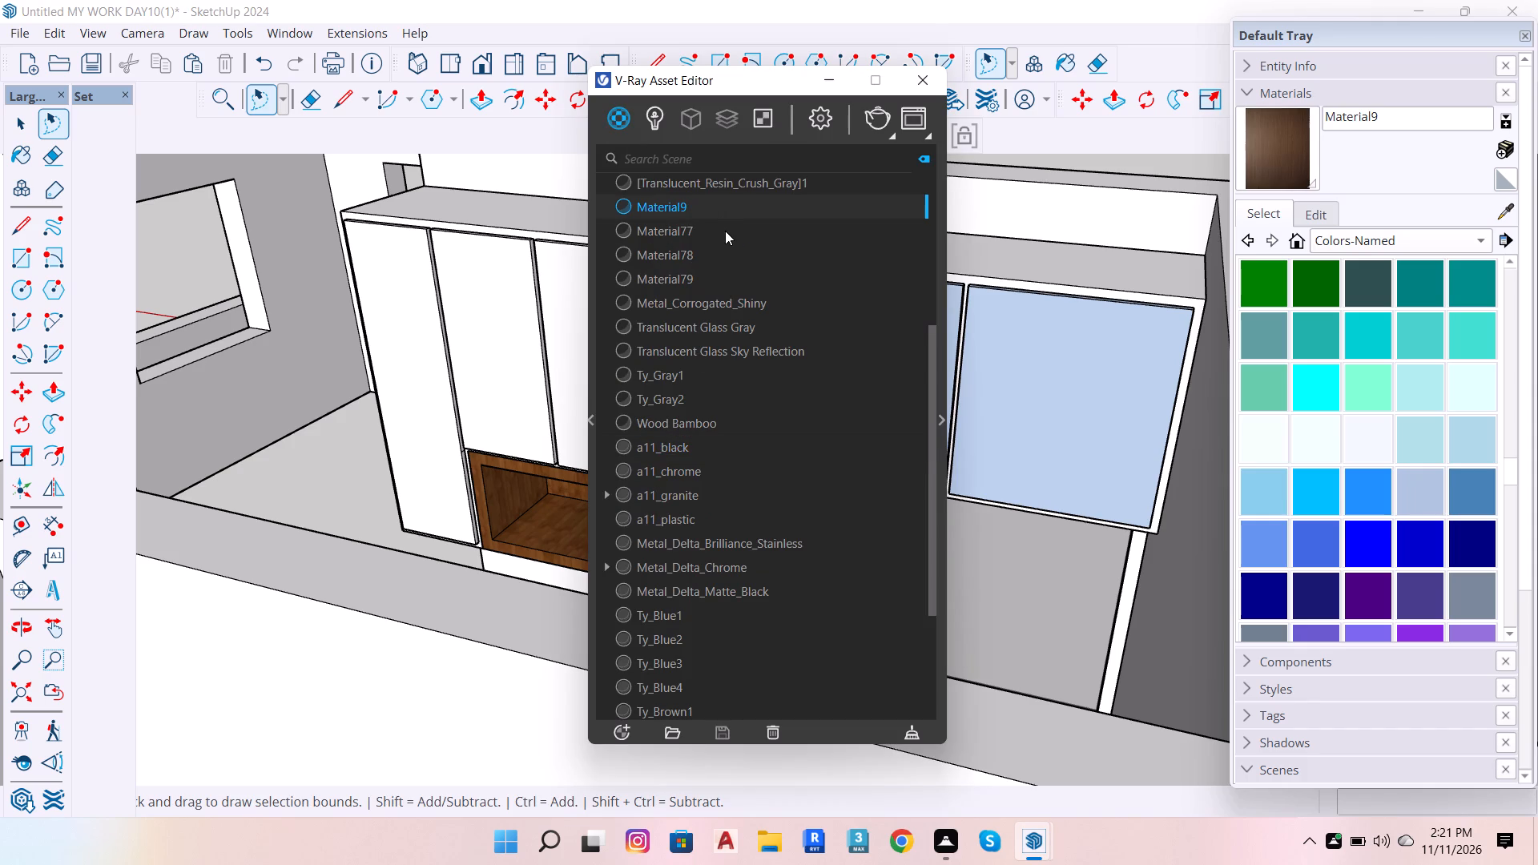
{"action": "left_click", "coordinate": [725, 231]}
{"action": "left_click", "coordinate": [711, 253]}
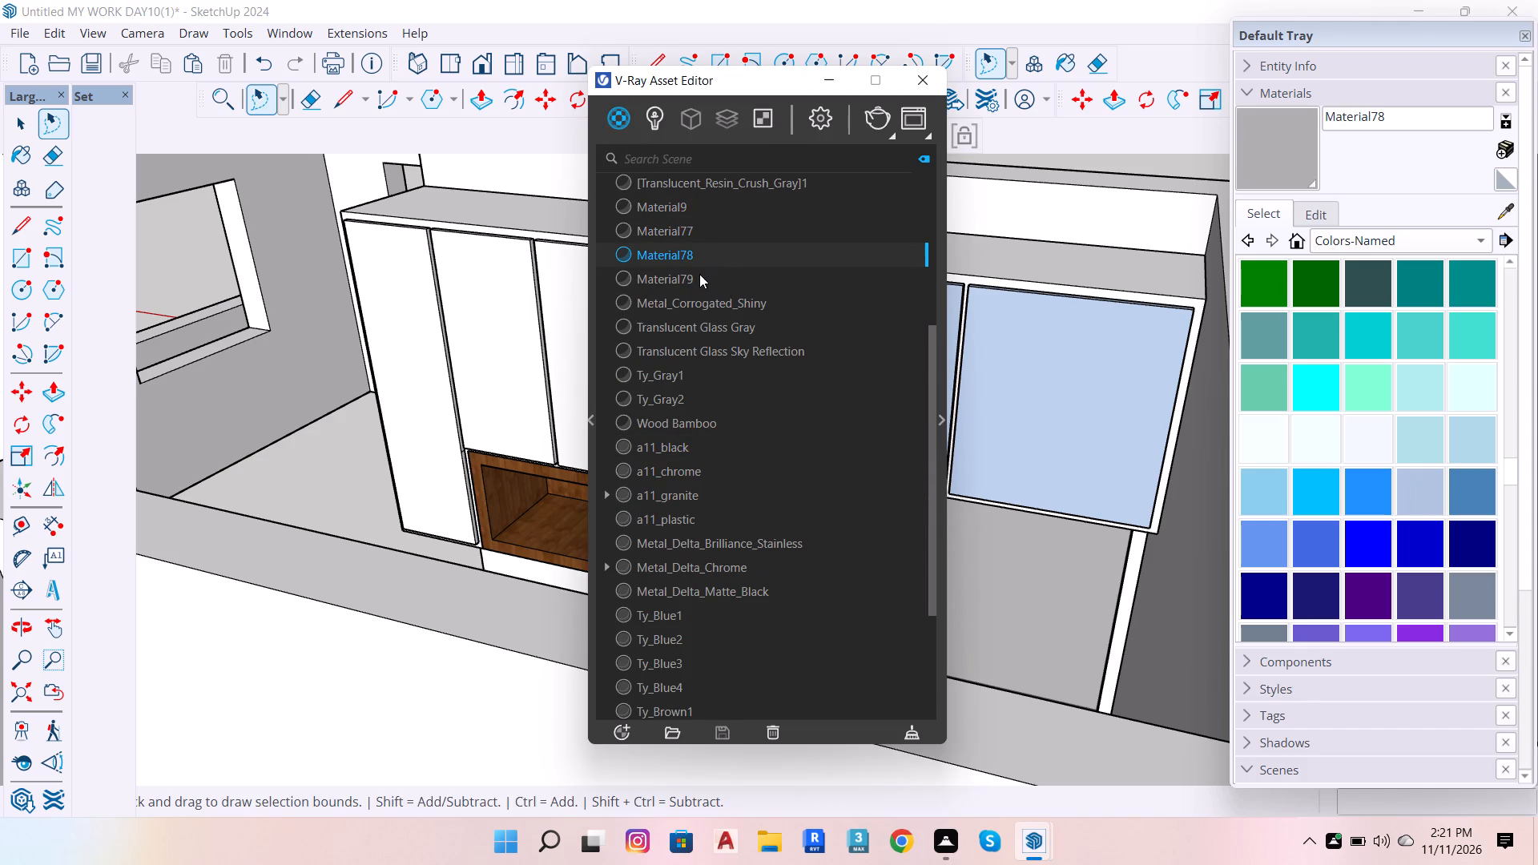
{"action": "left_click", "coordinate": [699, 274]}
{"action": "scroll", "coordinate": [684, 226], "scroll_direction": "up", "scroll_amount": 13}
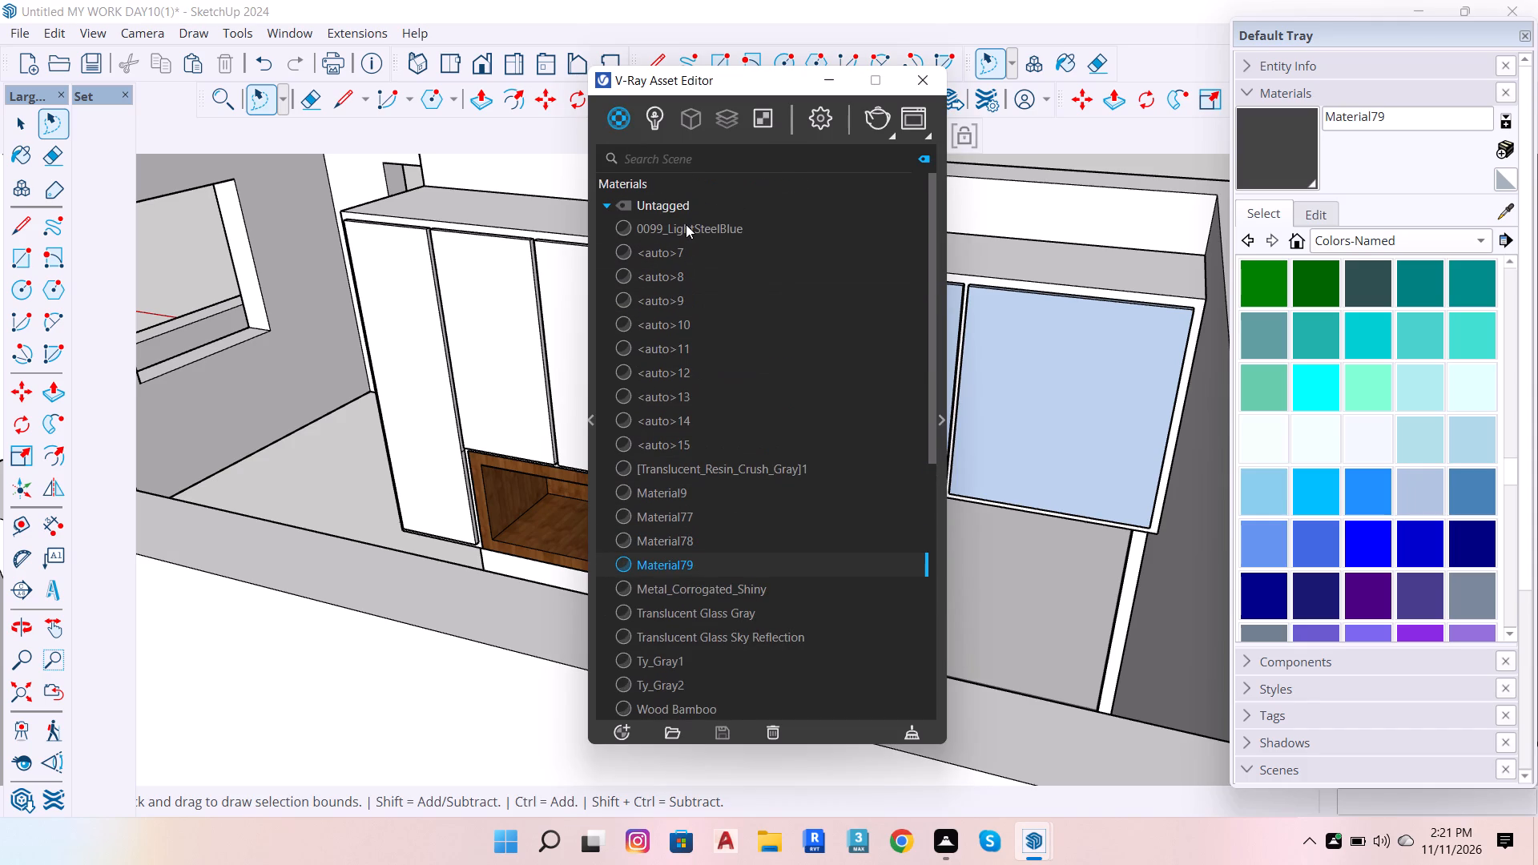
{"action": "left_click", "coordinate": [689, 253]}
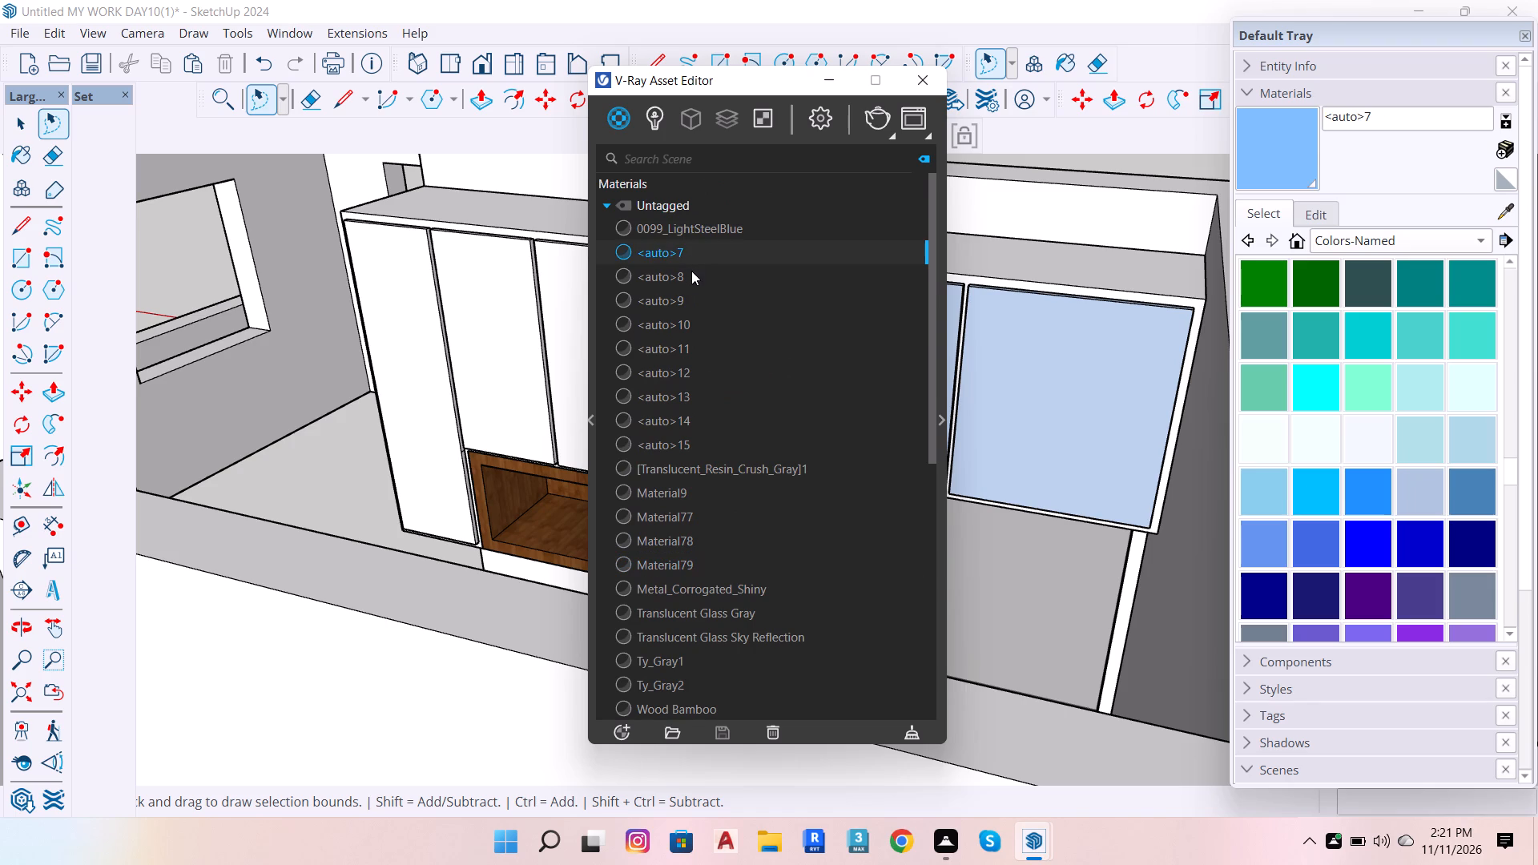
{"action": "left_click", "coordinate": [691, 271]}
{"action": "scroll", "coordinate": [674, 228], "scroll_direction": "up", "scroll_amount": 1}
Select the scene objects that use the 0099_LightSteelBlue material.
{"action": "left_click", "coordinate": [674, 227]}
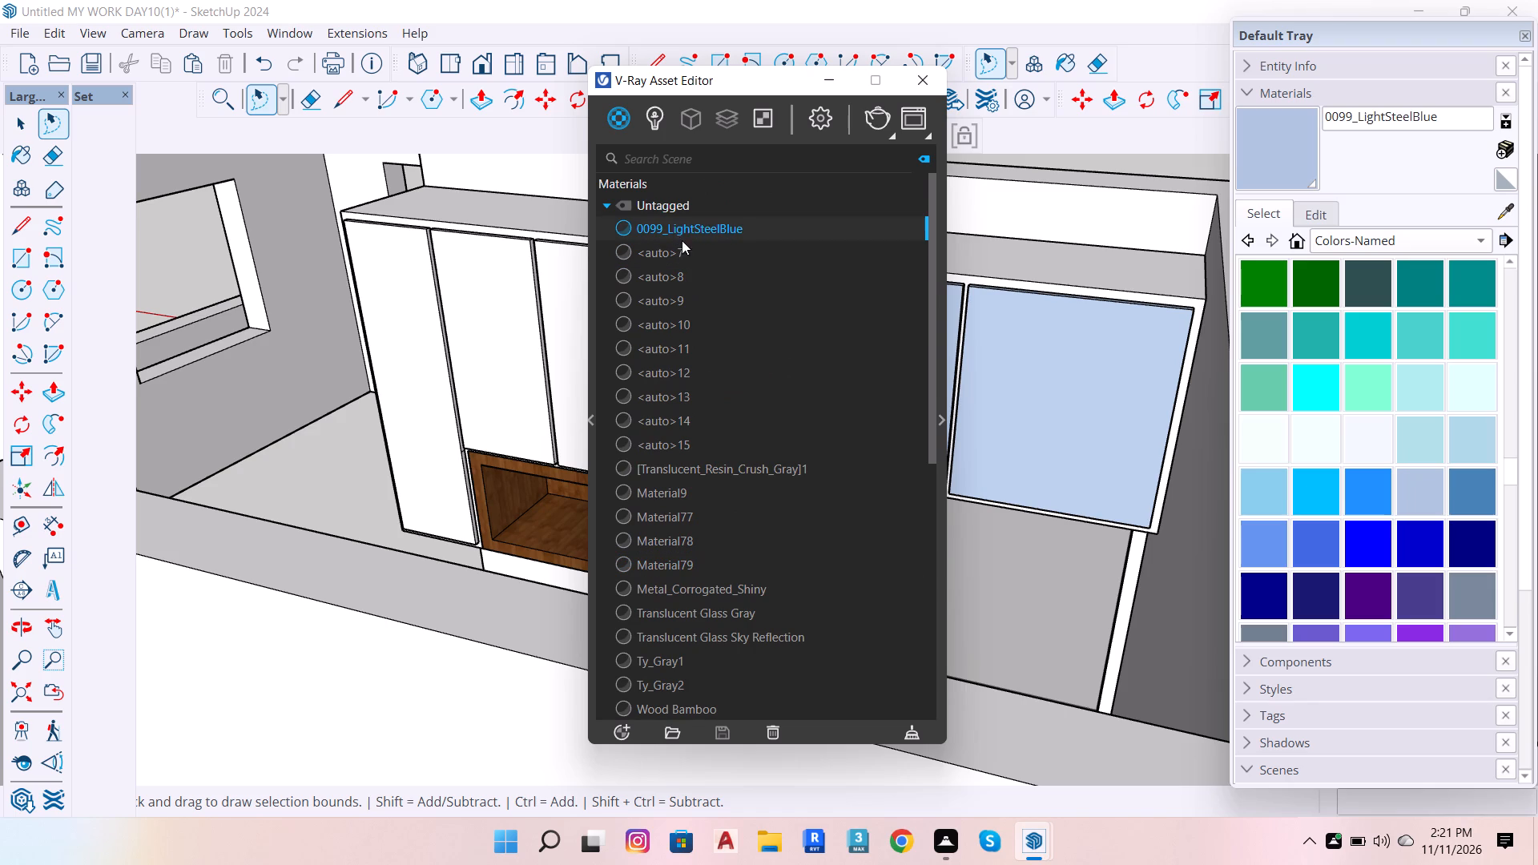
{"action": "right_click", "coordinate": [751, 225]}
{"action": "left_click", "coordinate": [809, 230]}
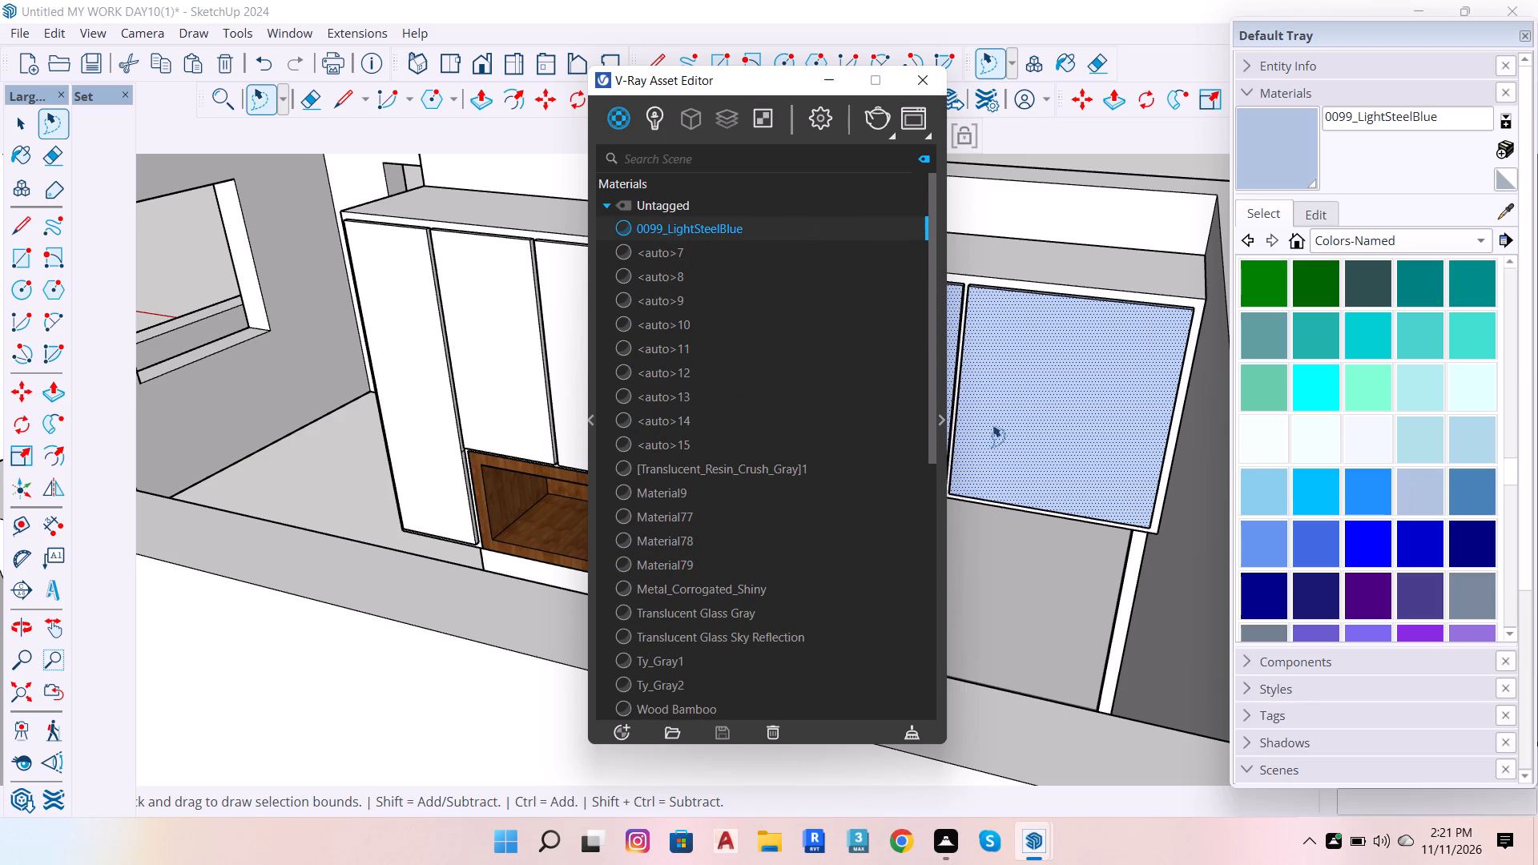
Expand the 0099_LightSteelBlue material's settings and darken its diffuse colour to a greyer blue.
{"action": "left_click", "coordinate": [938, 421]}
{"action": "scroll", "coordinate": [451, 347], "scroll_direction": "down", "scroll_amount": 2}
{"action": "left_click", "coordinate": [1034, 404]}
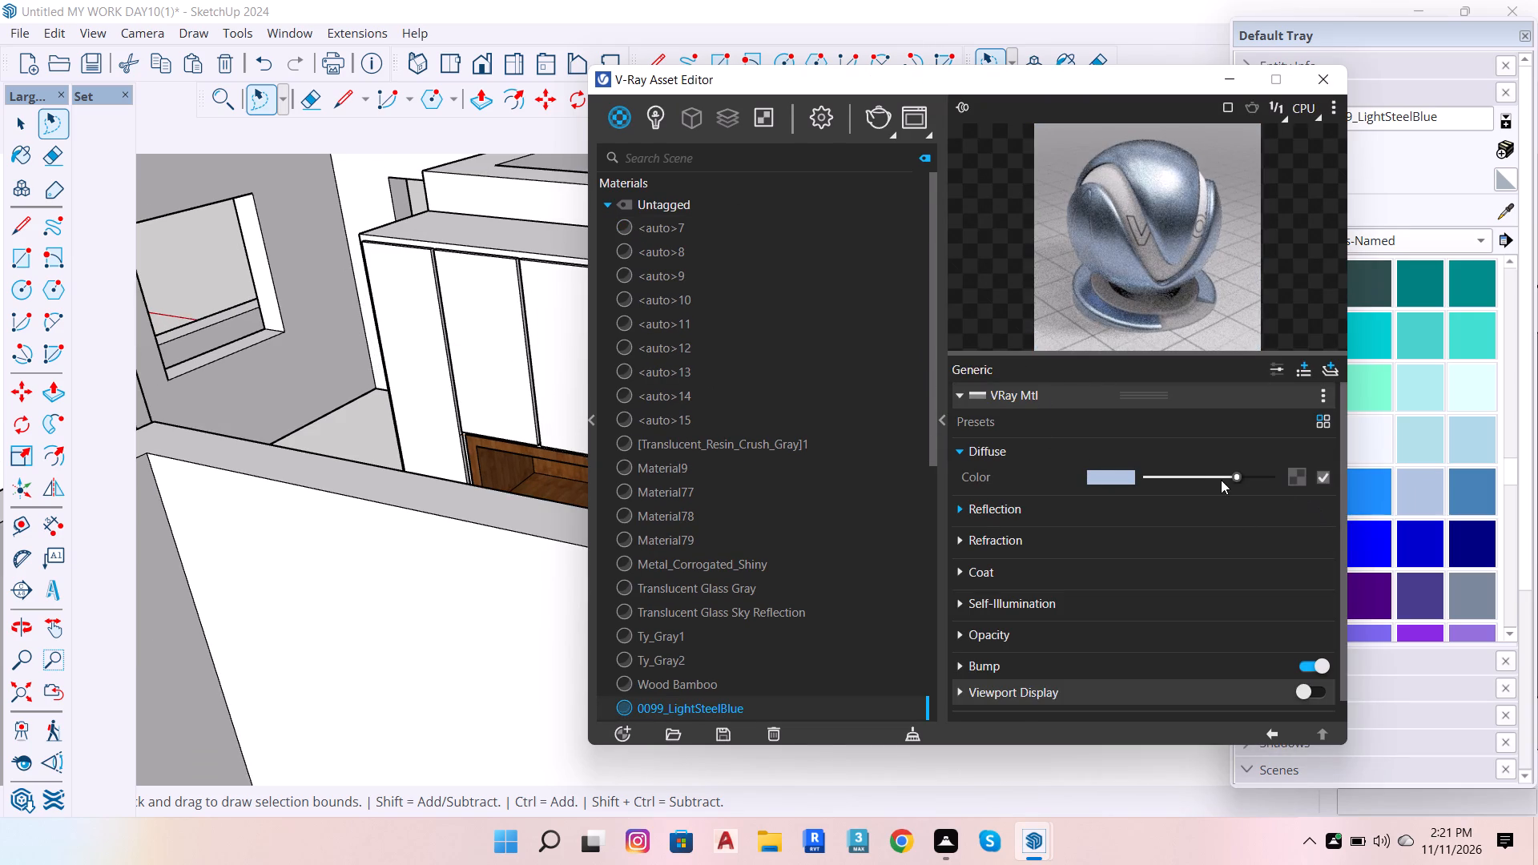
{"action": "left_click_drag", "start_coordinate": [1229, 473], "coordinate": [1203, 489]}
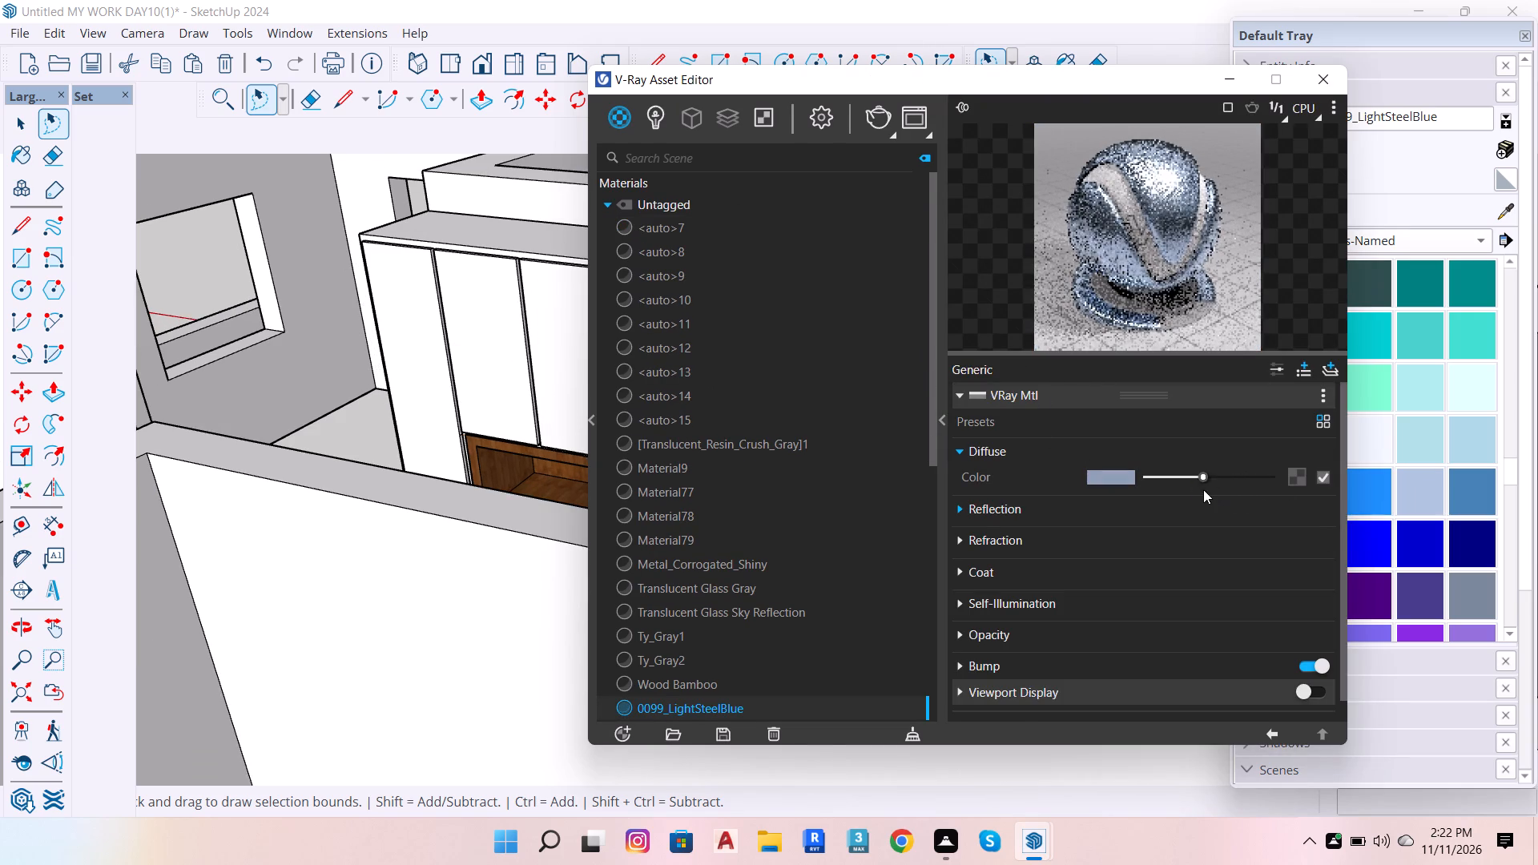
{"action": "left_click_drag", "start_coordinate": [1203, 489], "coordinate": [1202, 490]}
Set the 0099_LightSteelBlue material's reflection roughness to 0.94 and its reflection IOR to 21.96.
{"action": "left_click", "coordinate": [1129, 506]}
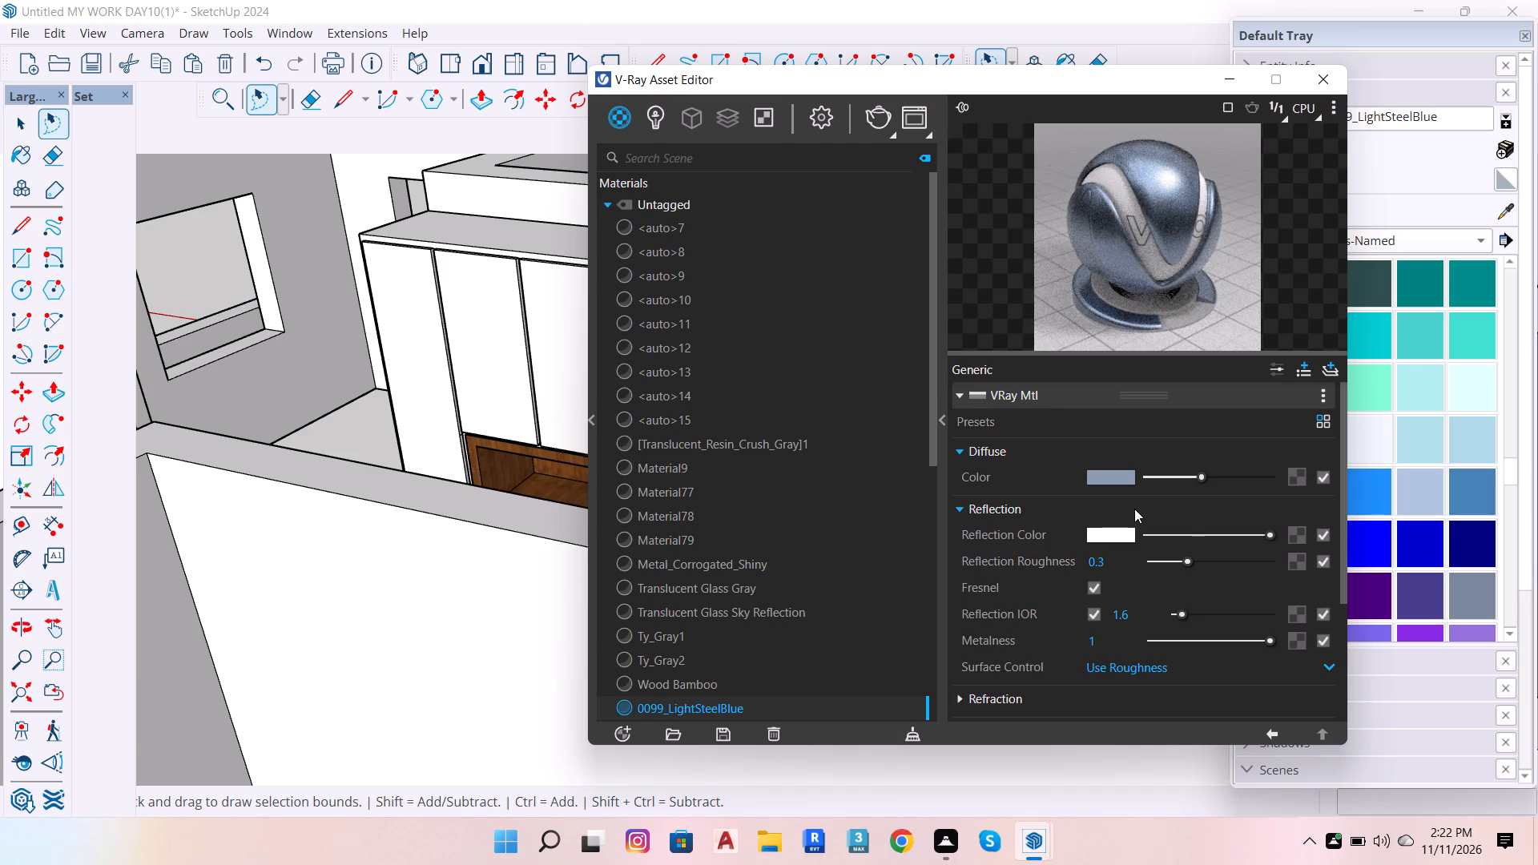
{"action": "left_click_drag", "start_coordinate": [1185, 564], "coordinate": [1216, 560]}
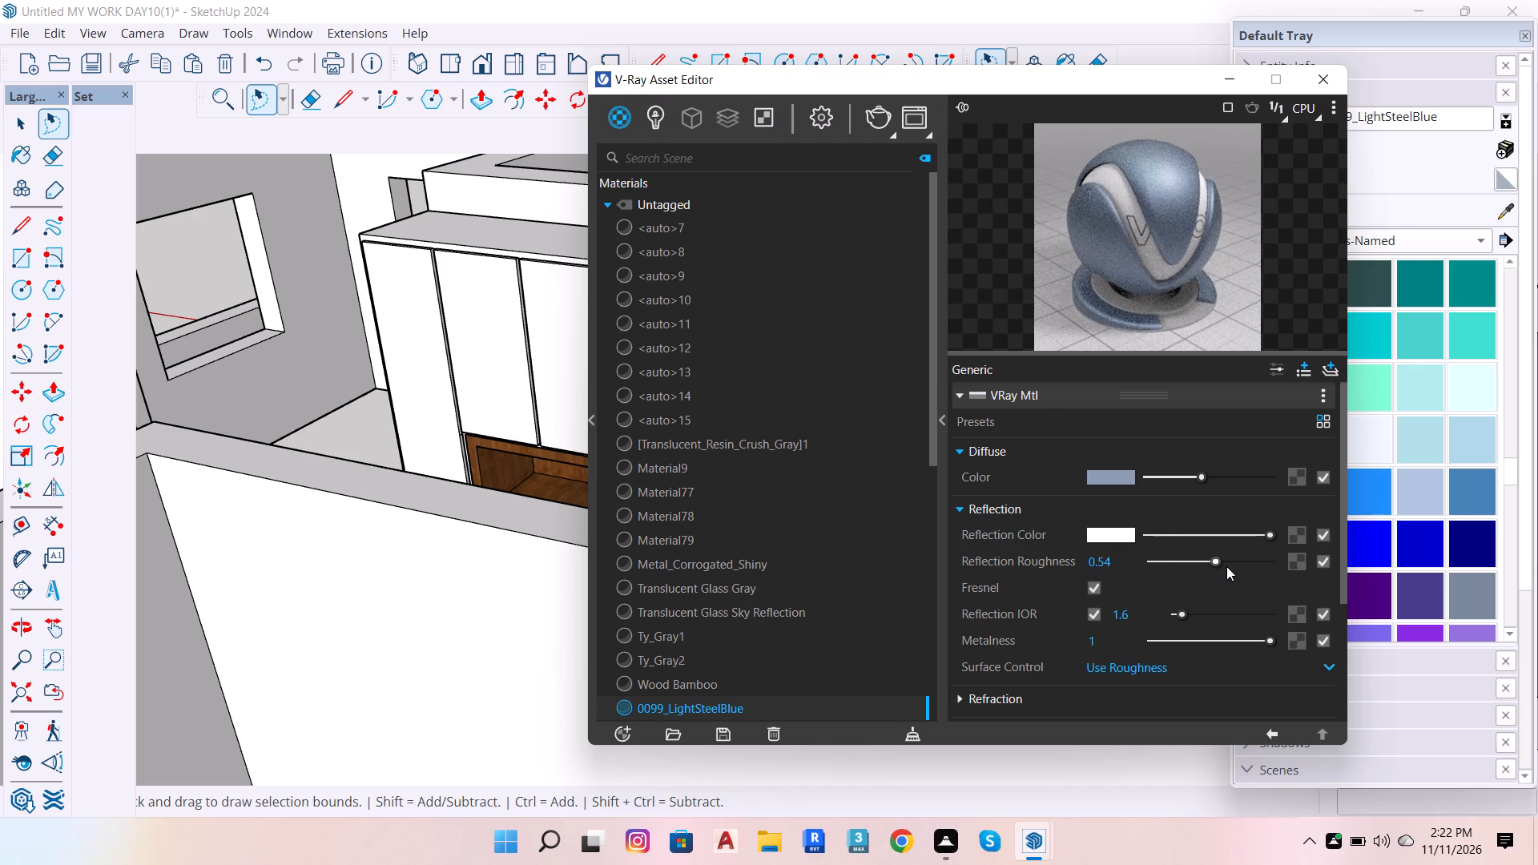
{"action": "left_click_drag", "start_coordinate": [1222, 563], "coordinate": [1263, 565]}
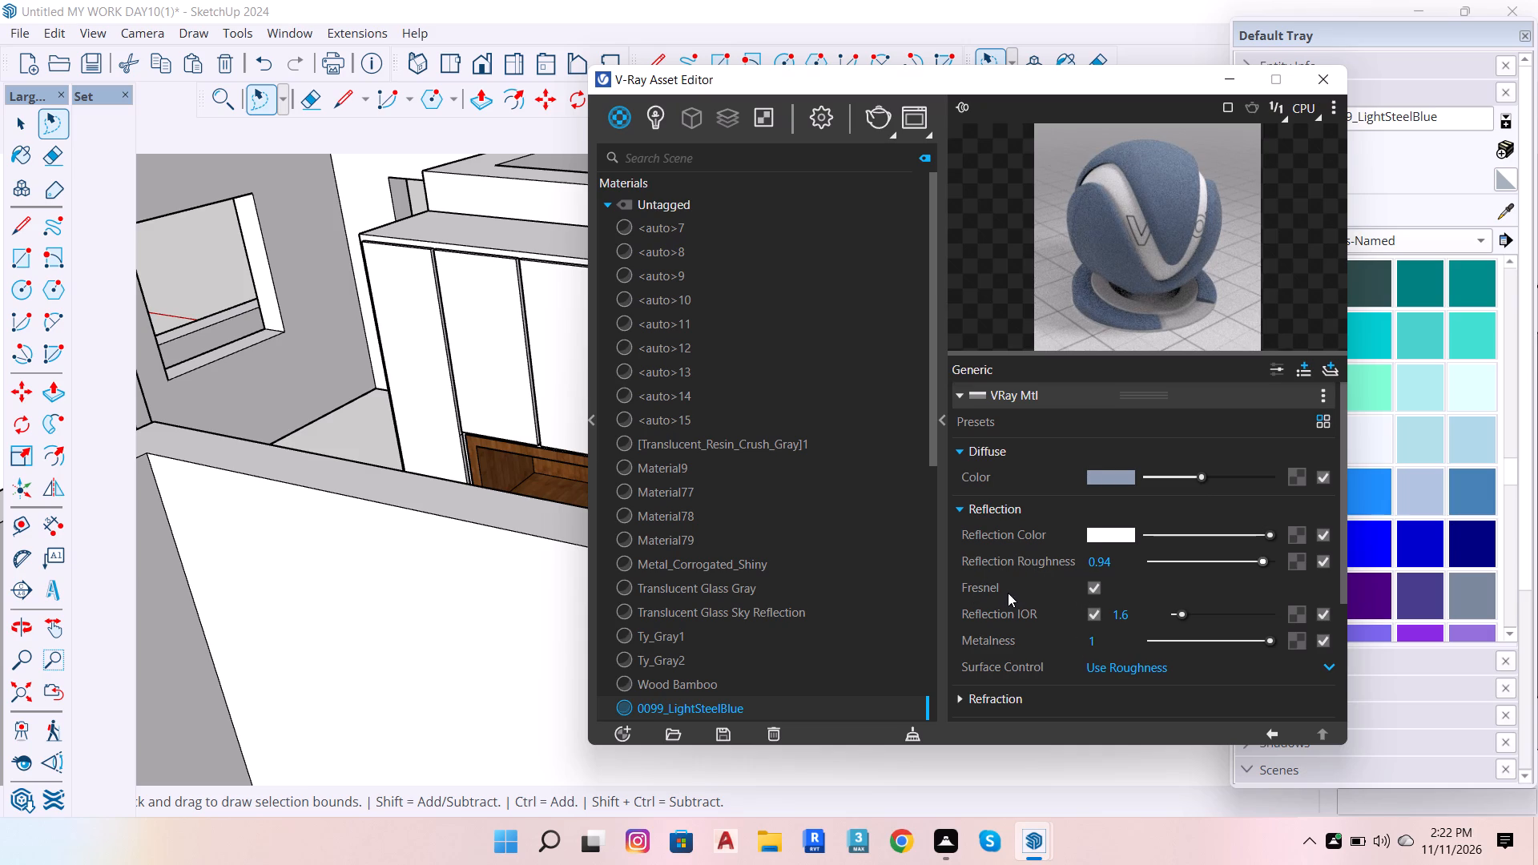
{"action": "left_click", "coordinate": [996, 610]}
{"action": "left_click_drag", "start_coordinate": [1181, 616], "coordinate": [1214, 618]}
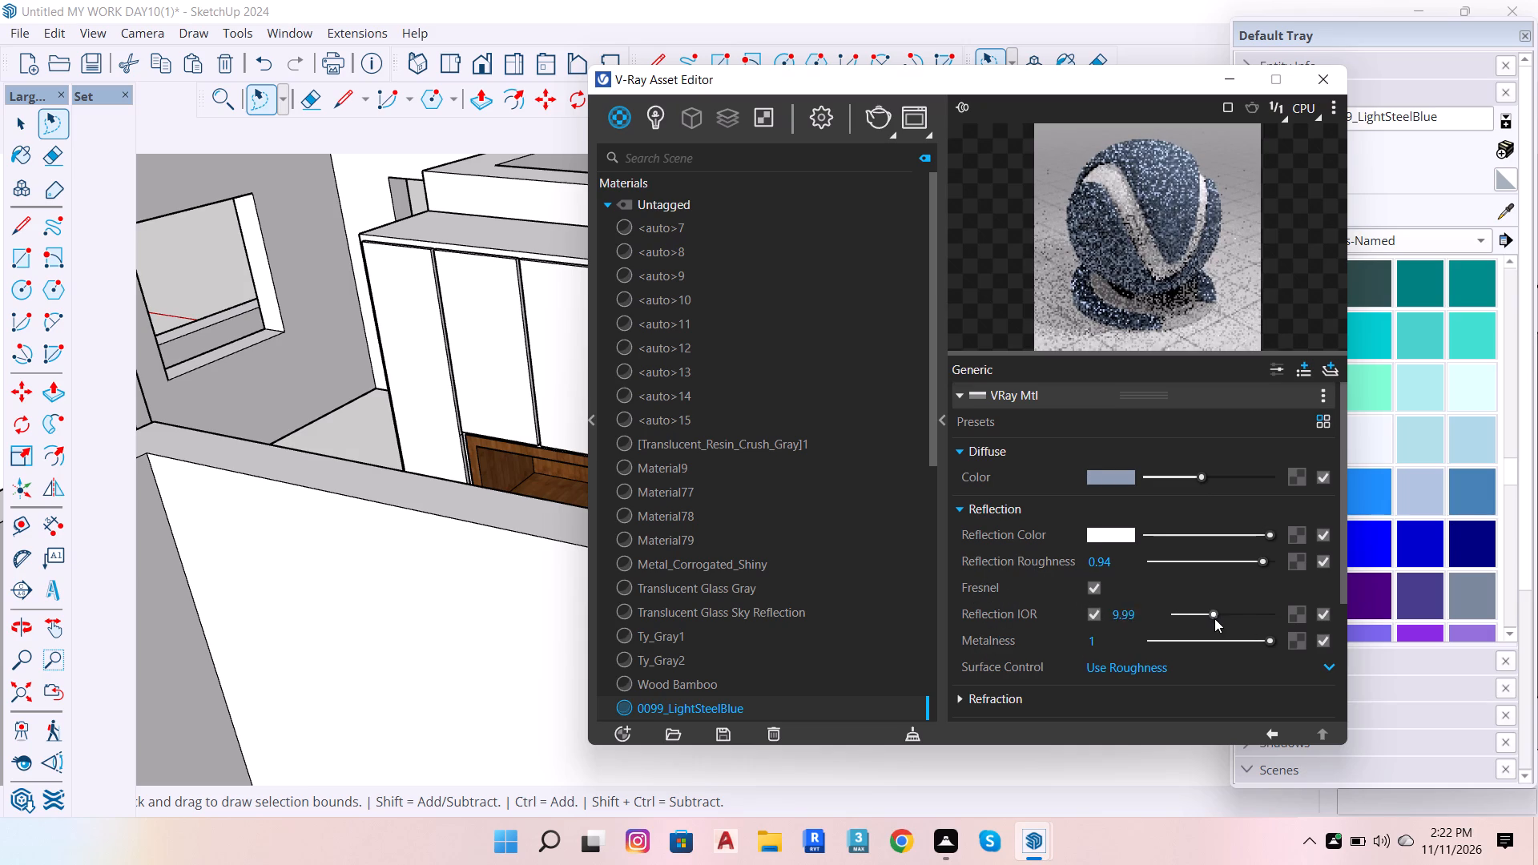
{"action": "left_click_drag", "start_coordinate": [1214, 618], "coordinate": [1220, 617]}
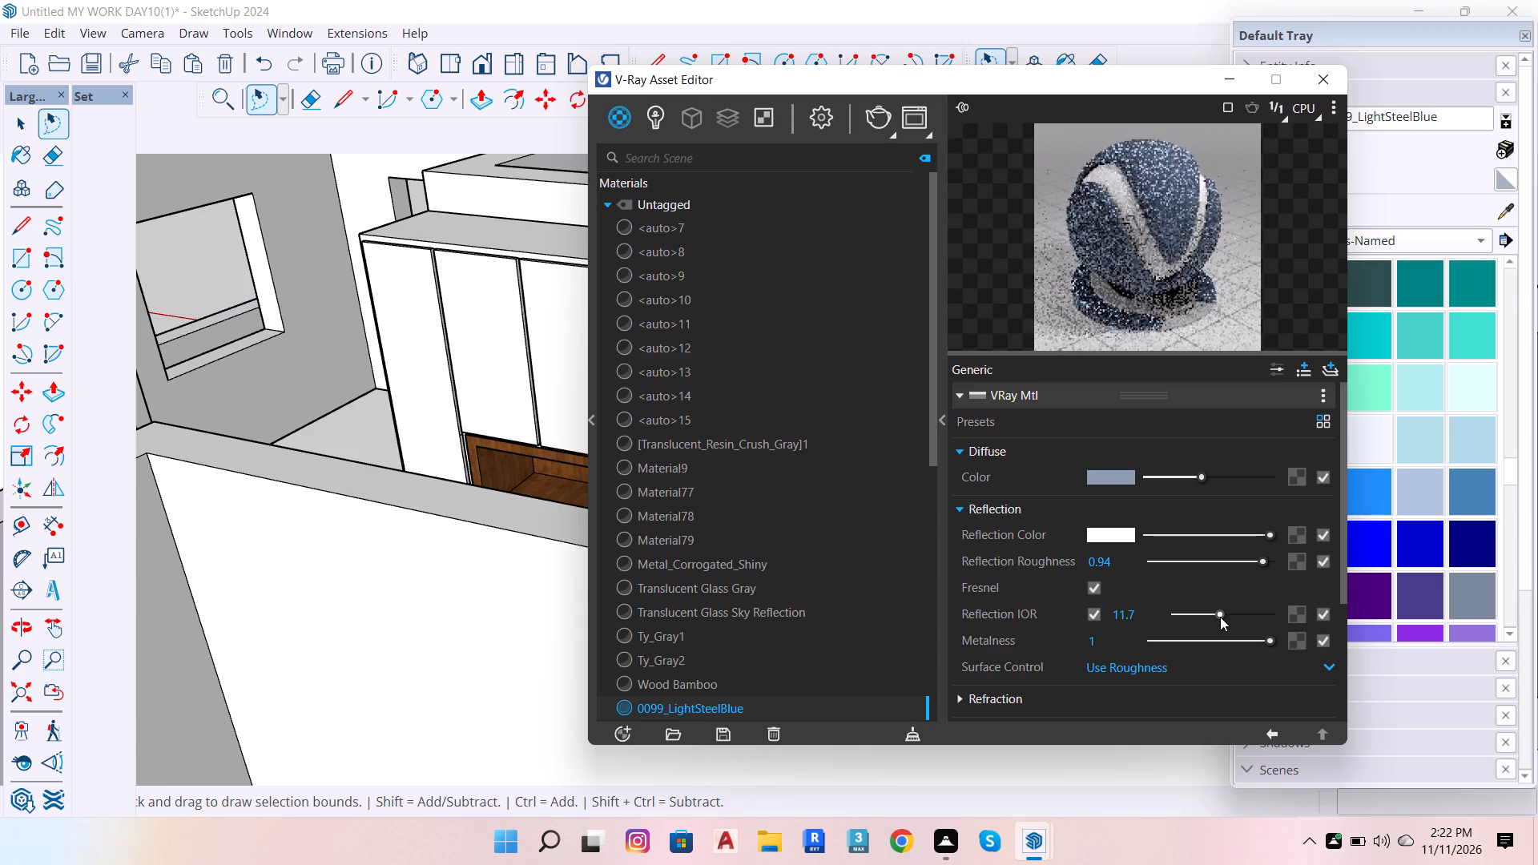
{"action": "left_click_drag", "start_coordinate": [1220, 617], "coordinate": [1228, 614]}
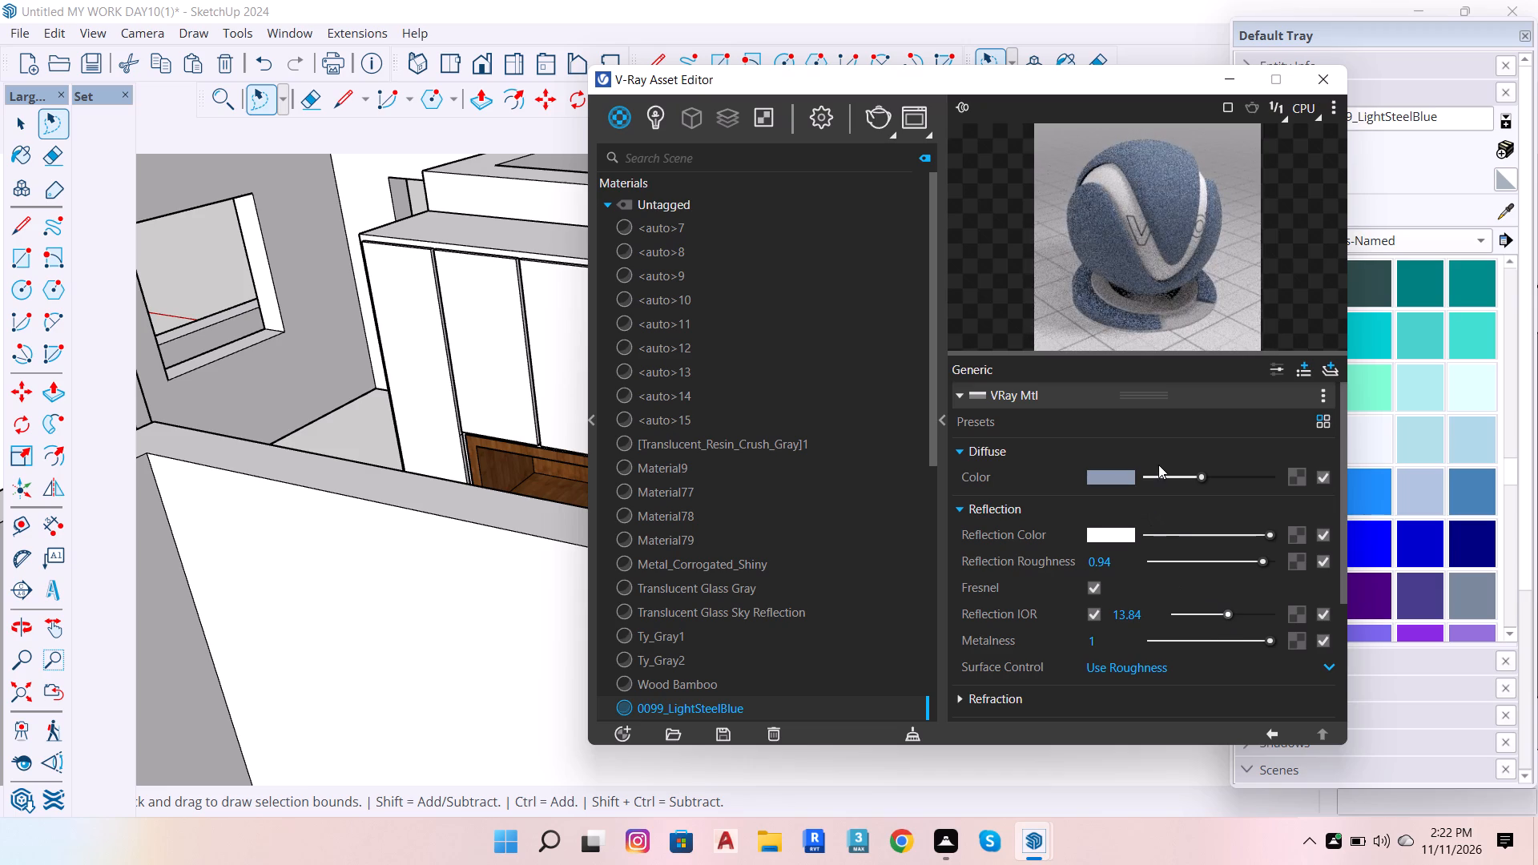
{"action": "left_click", "coordinate": [1258, 613]}
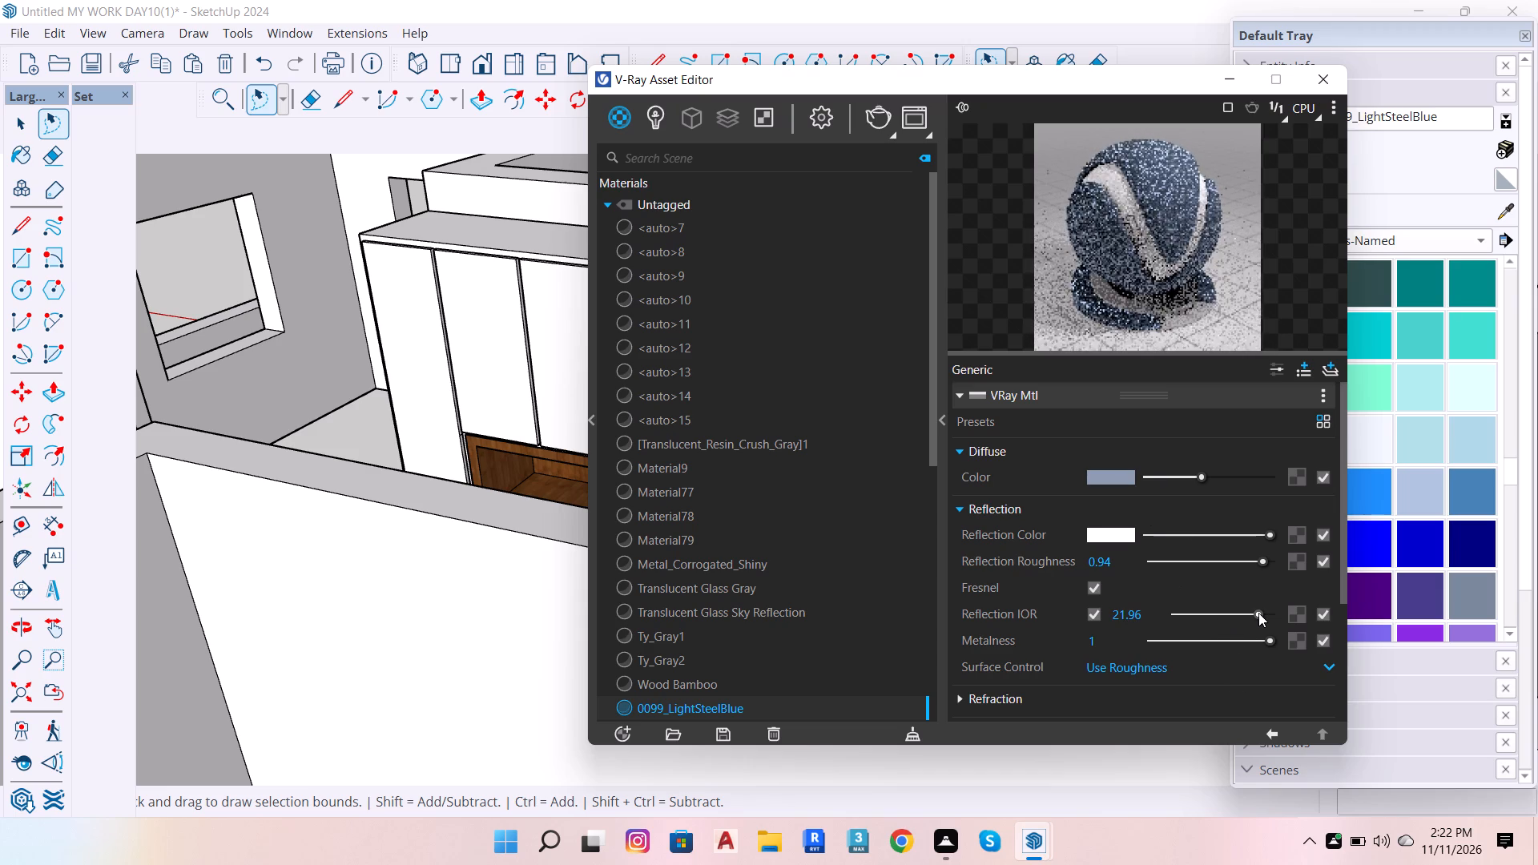
Set the material's self-illumination colour to dark grey and close the V-Ray Asset Editor.
{"action": "scroll", "coordinate": [1242, 623], "scroll_direction": "down", "scroll_amount": 4}
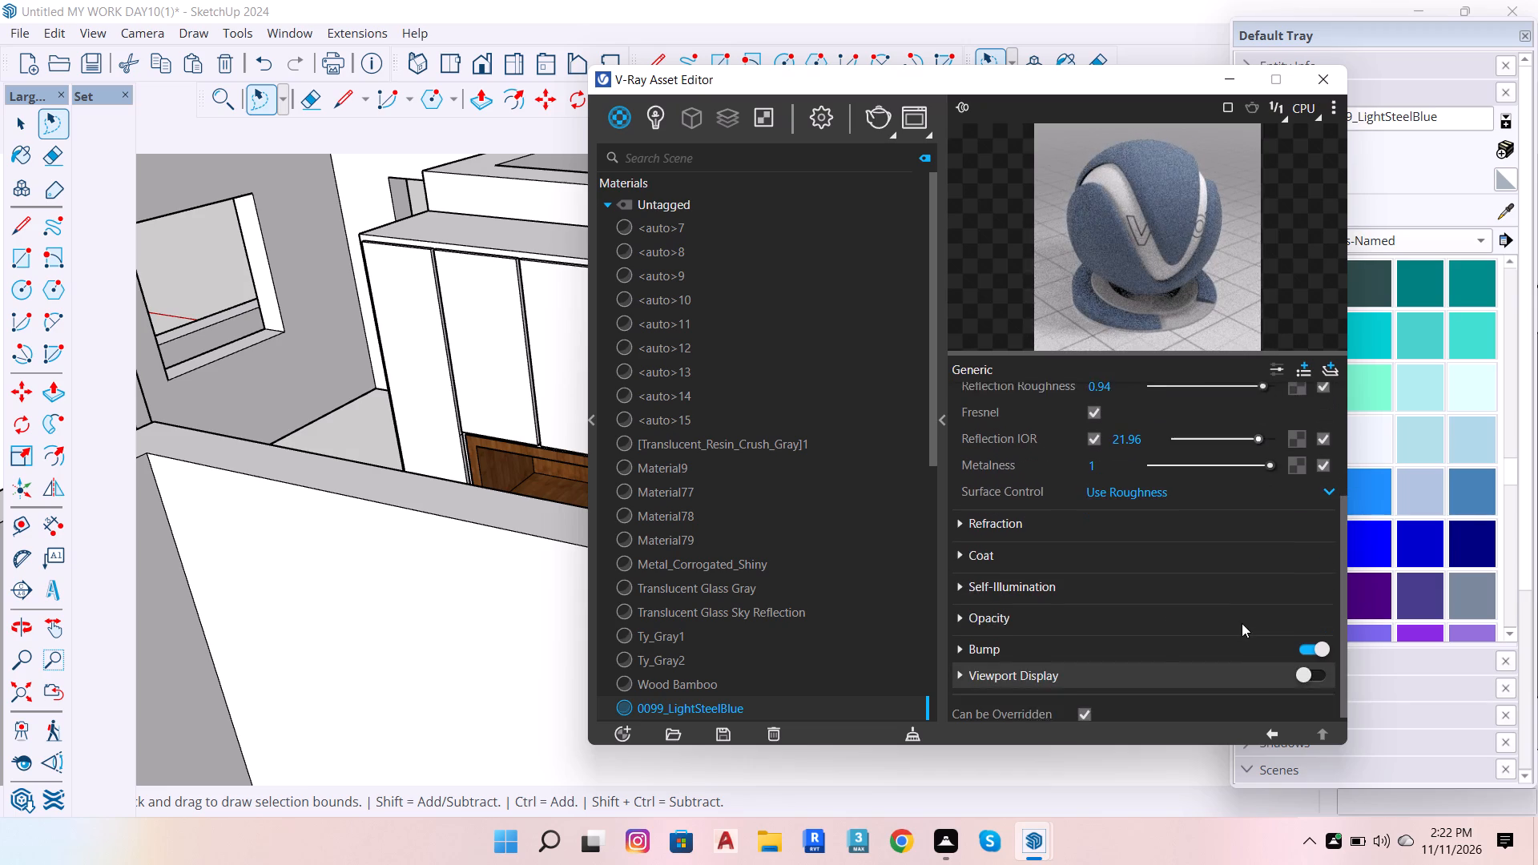
{"action": "left_click", "coordinate": [1059, 574]}
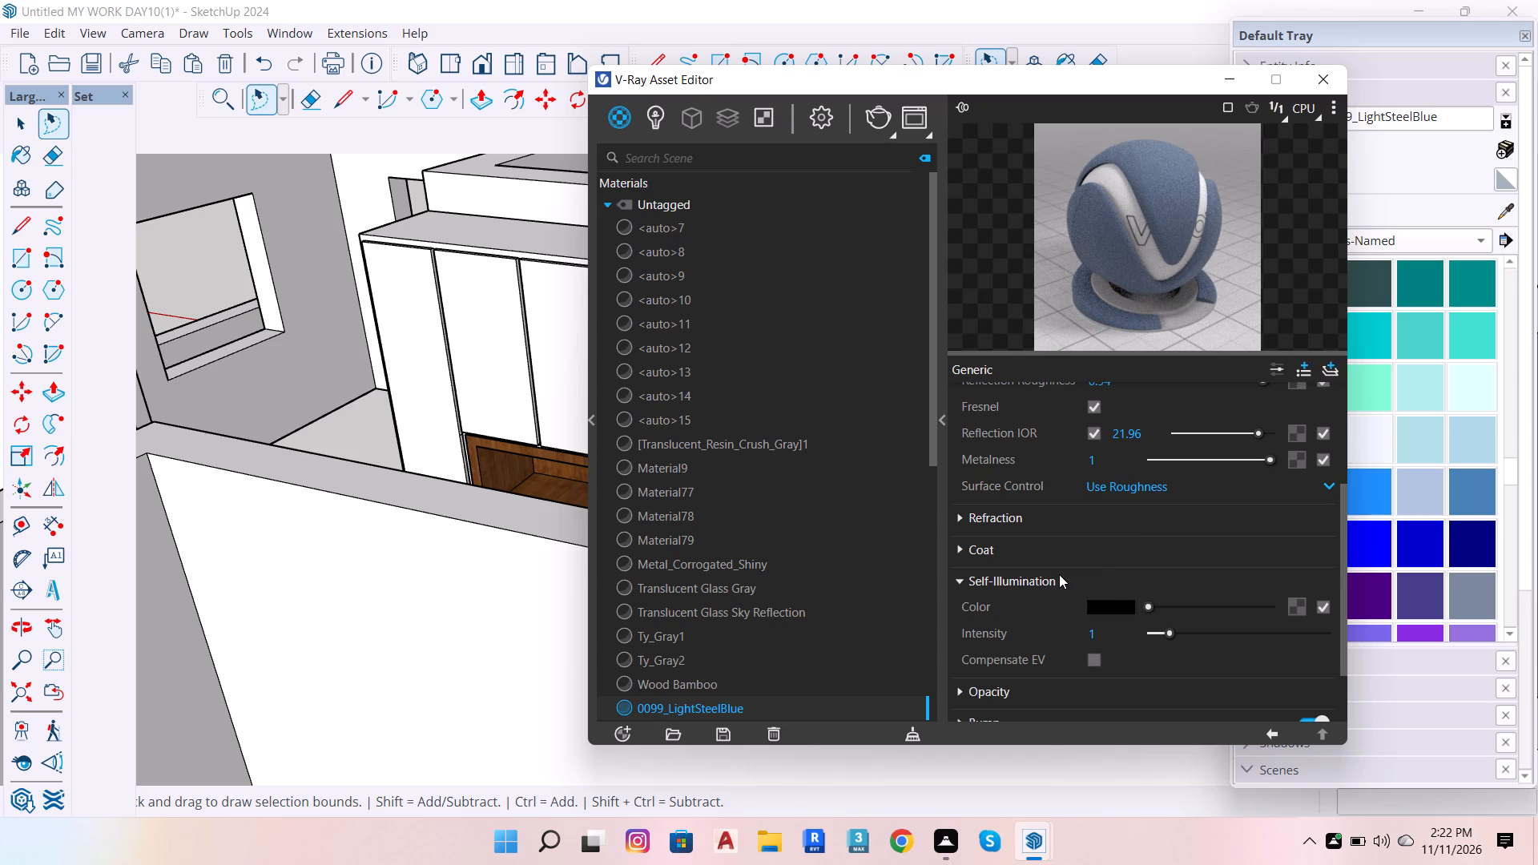
{"action": "left_click", "coordinate": [1156, 605]}
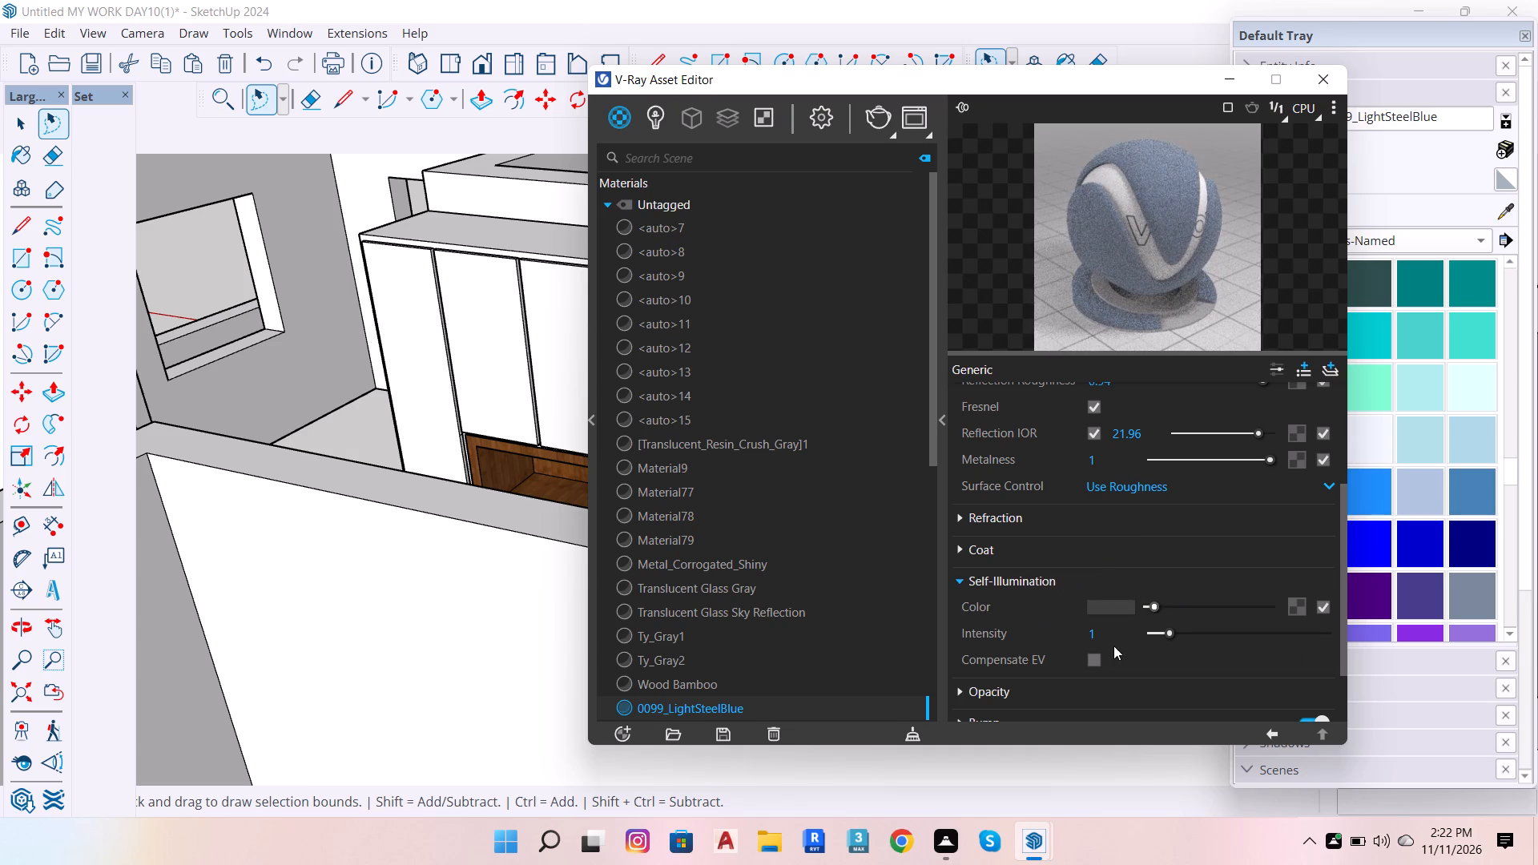
{"action": "scroll", "coordinate": [1109, 628], "scroll_direction": "down", "scroll_amount": 10}
{"action": "left_click", "coordinate": [1325, 70]}
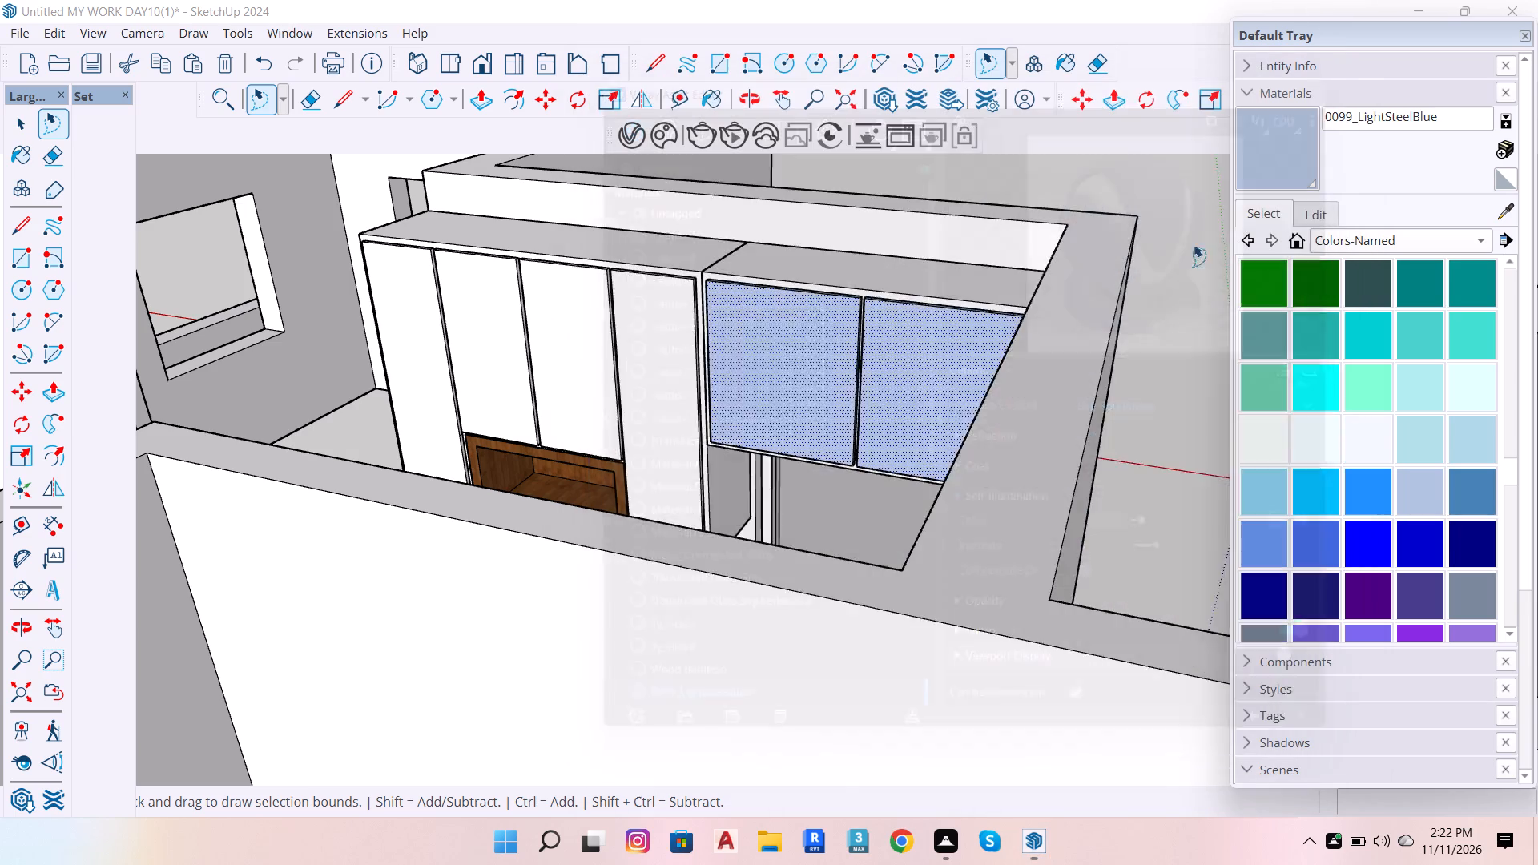
Clear the selection, run a V-Ray render of the kitchen cabinet view, and close the V-Ray Frame Buffer.
{"action": "scroll", "coordinate": [1178, 340], "scroll_direction": "down", "scroll_amount": 4}
{"action": "scroll", "coordinate": [939, 327], "scroll_direction": "up", "scroll_amount": 5}
{"action": "left_click", "coordinate": [1105, 187]}
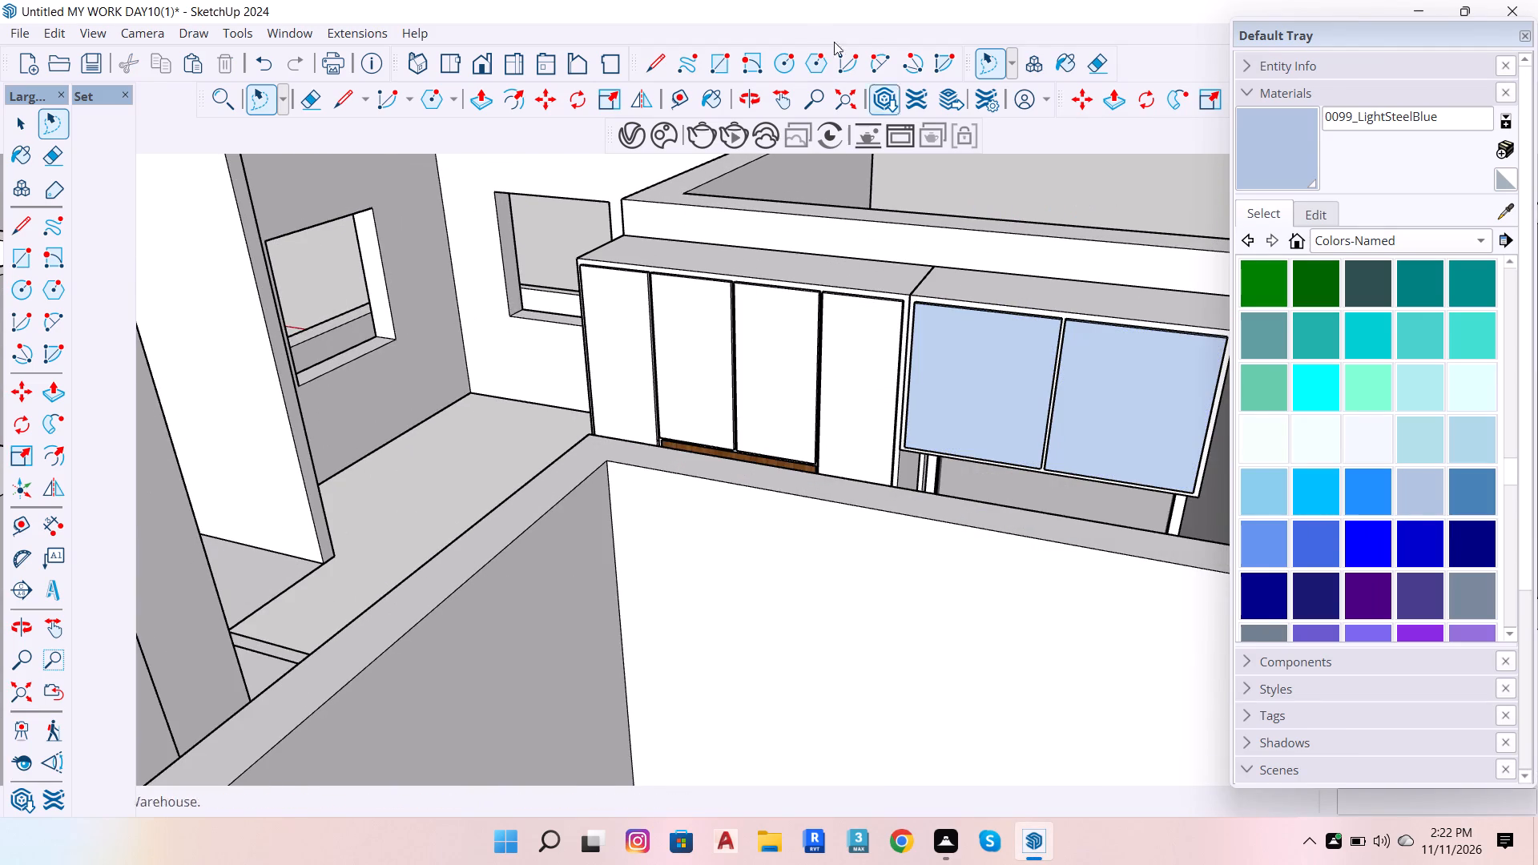
{"action": "left_click", "coordinate": [713, 144]}
{"action": "scroll", "coordinate": [397, 517], "scroll_direction": "down", "scroll_amount": 4}
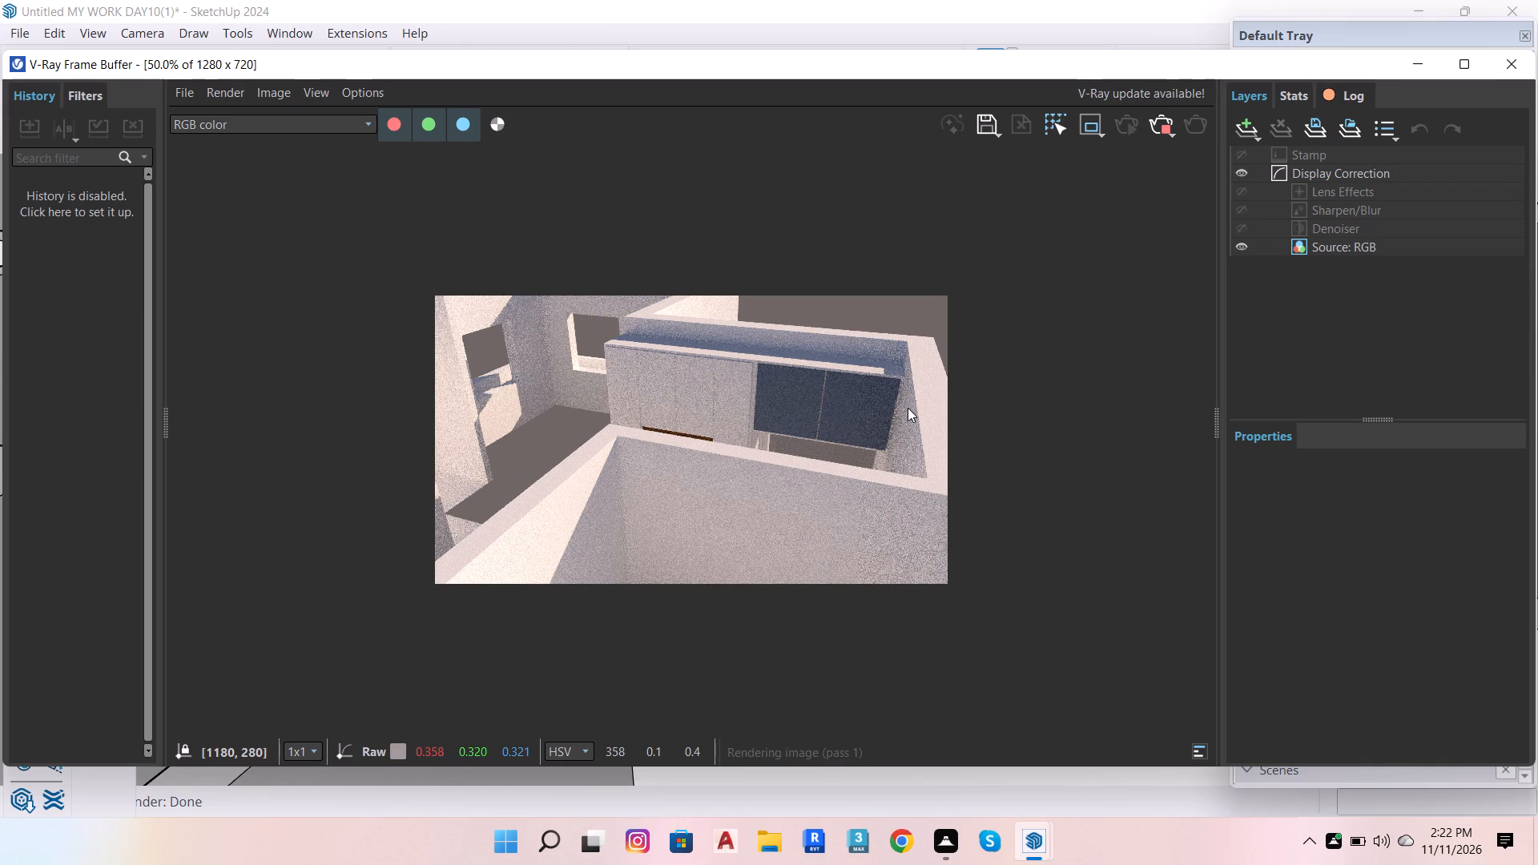
{"action": "left_click", "coordinate": [1494, 80]}
{"action": "left_click", "coordinate": [1519, 50]}
Draw a rectangle about 11' 10" by 11' over the corner room nearest the green axis, from its outer wall corner to the diagonally opposite corner.
{"action": "scroll", "coordinate": [1172, 364], "scroll_direction": "down", "scroll_amount": 7}
{"action": "scroll", "coordinate": [725, 404], "scroll_direction": "down", "scroll_amount": 4}
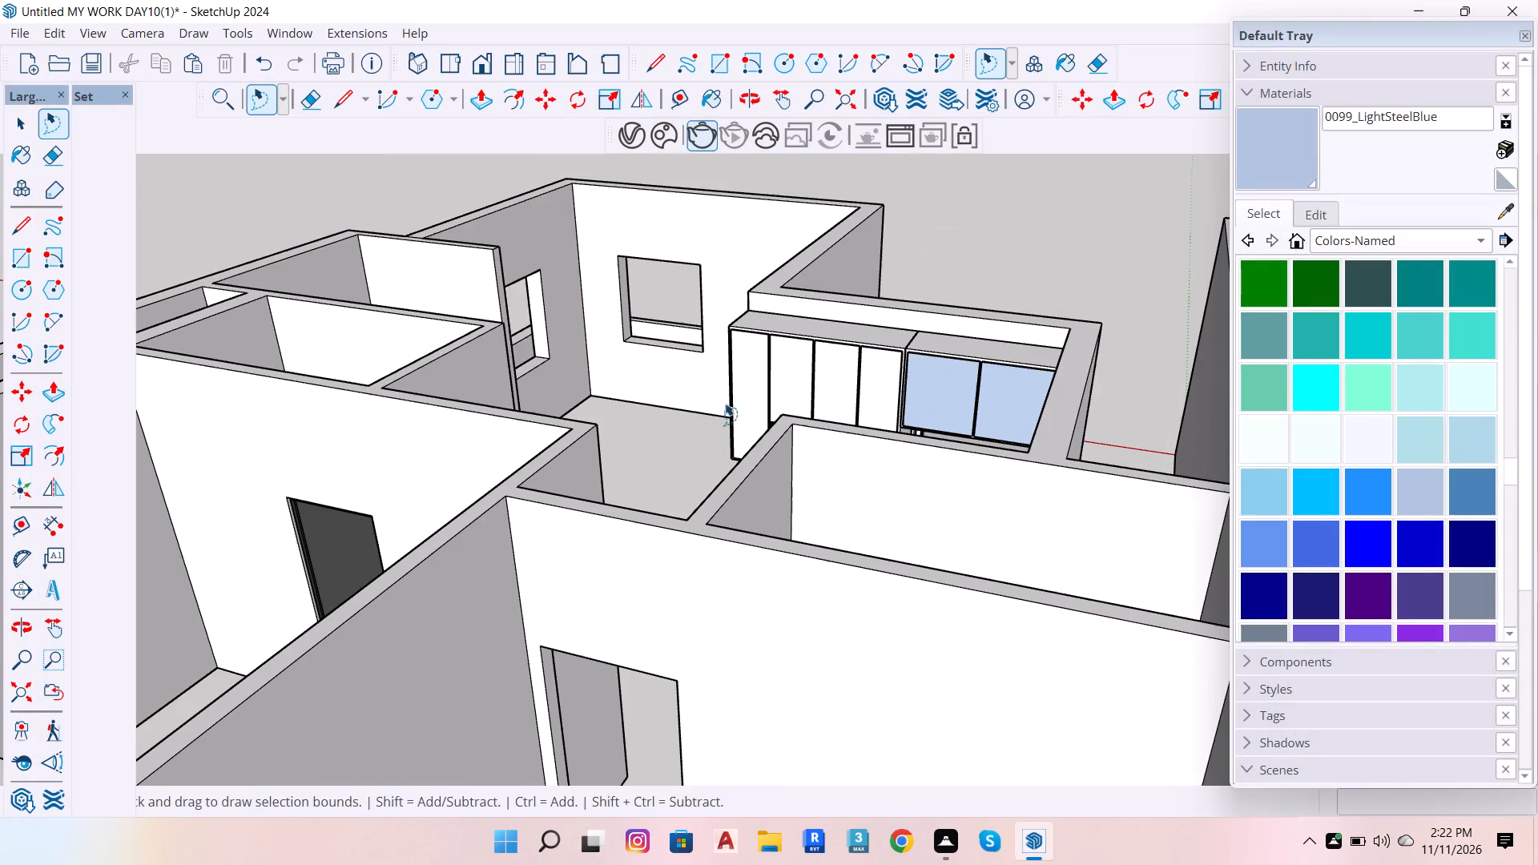
{"action": "key", "text": "space"}
{"action": "left_click", "coordinate": [1175, 216]}
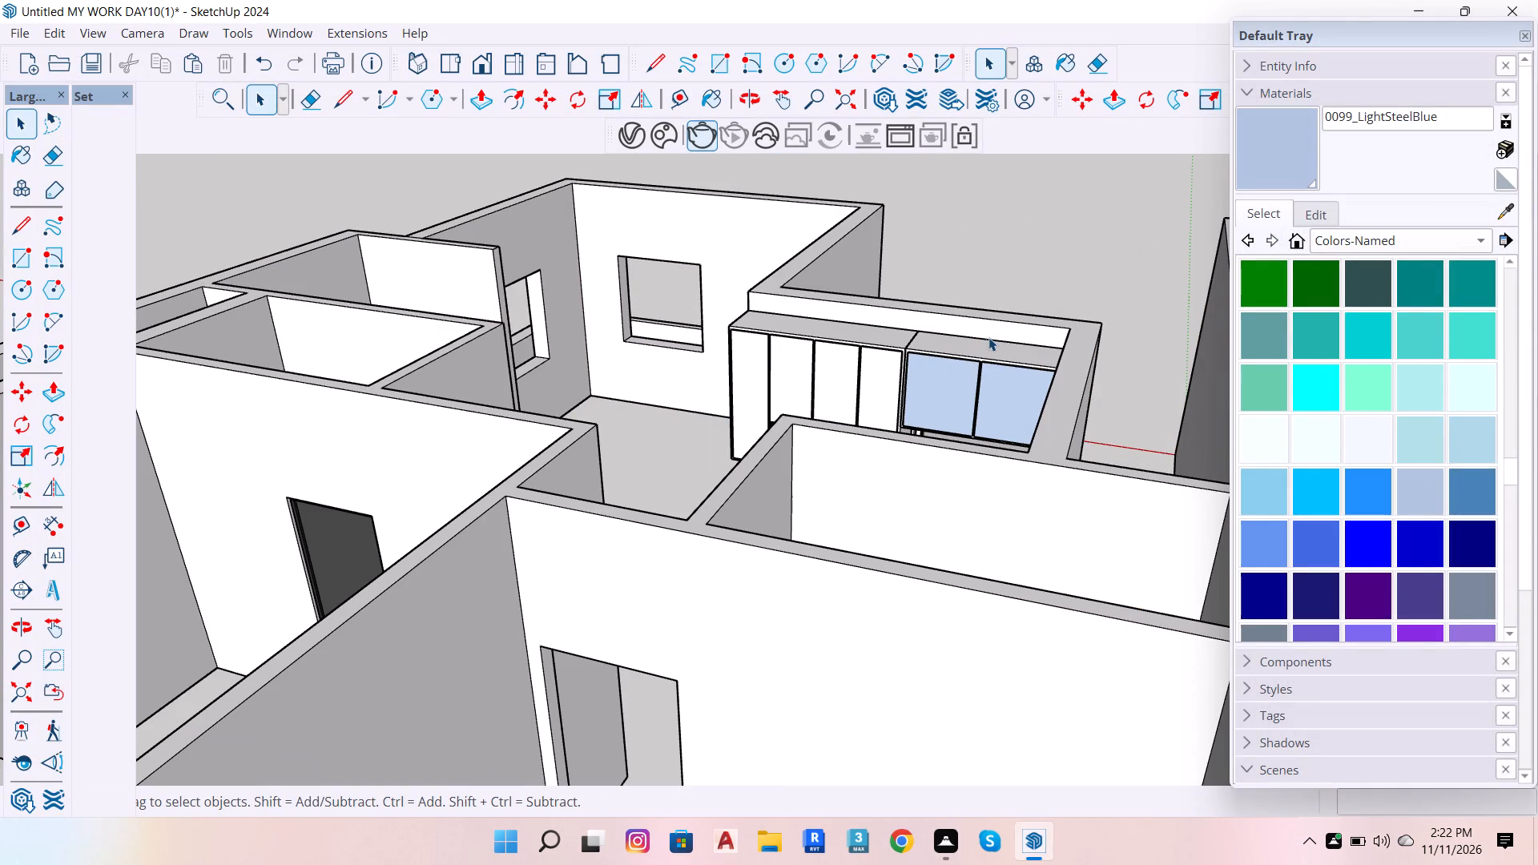
{"action": "key", "text": "o"}
{"action": "left_click_drag", "start_coordinate": [1012, 275], "coordinate": [127, 626]}
{"action": "scroll", "coordinate": [318, 573], "scroll_direction": "down", "scroll_amount": 6}
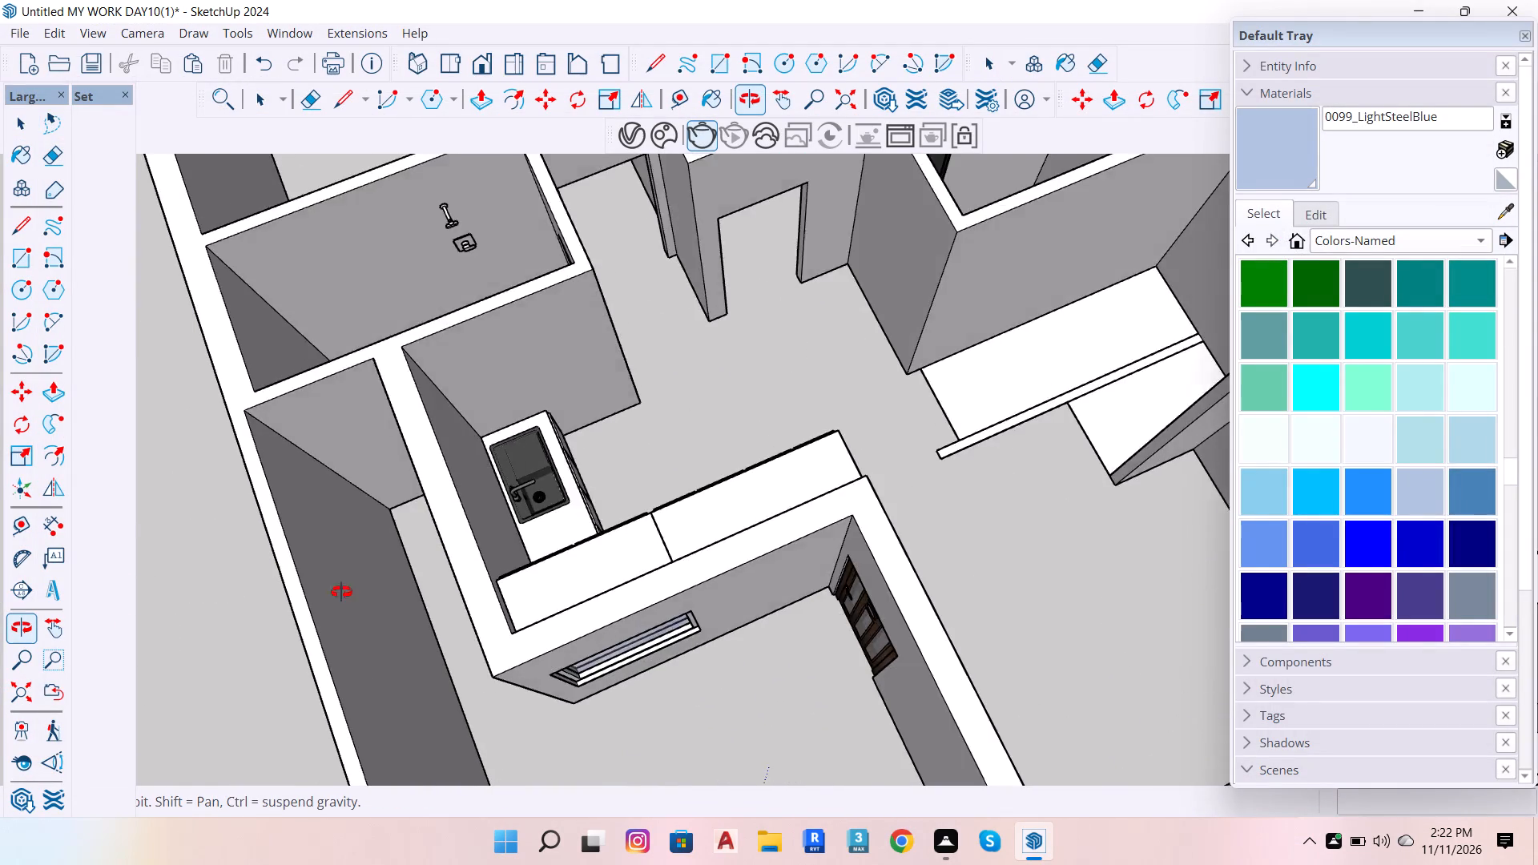
{"action": "scroll", "coordinate": [341, 592], "scroll_direction": "down", "scroll_amount": 2}
{"action": "scroll", "coordinate": [560, 464], "scroll_direction": "down", "scroll_amount": 10}
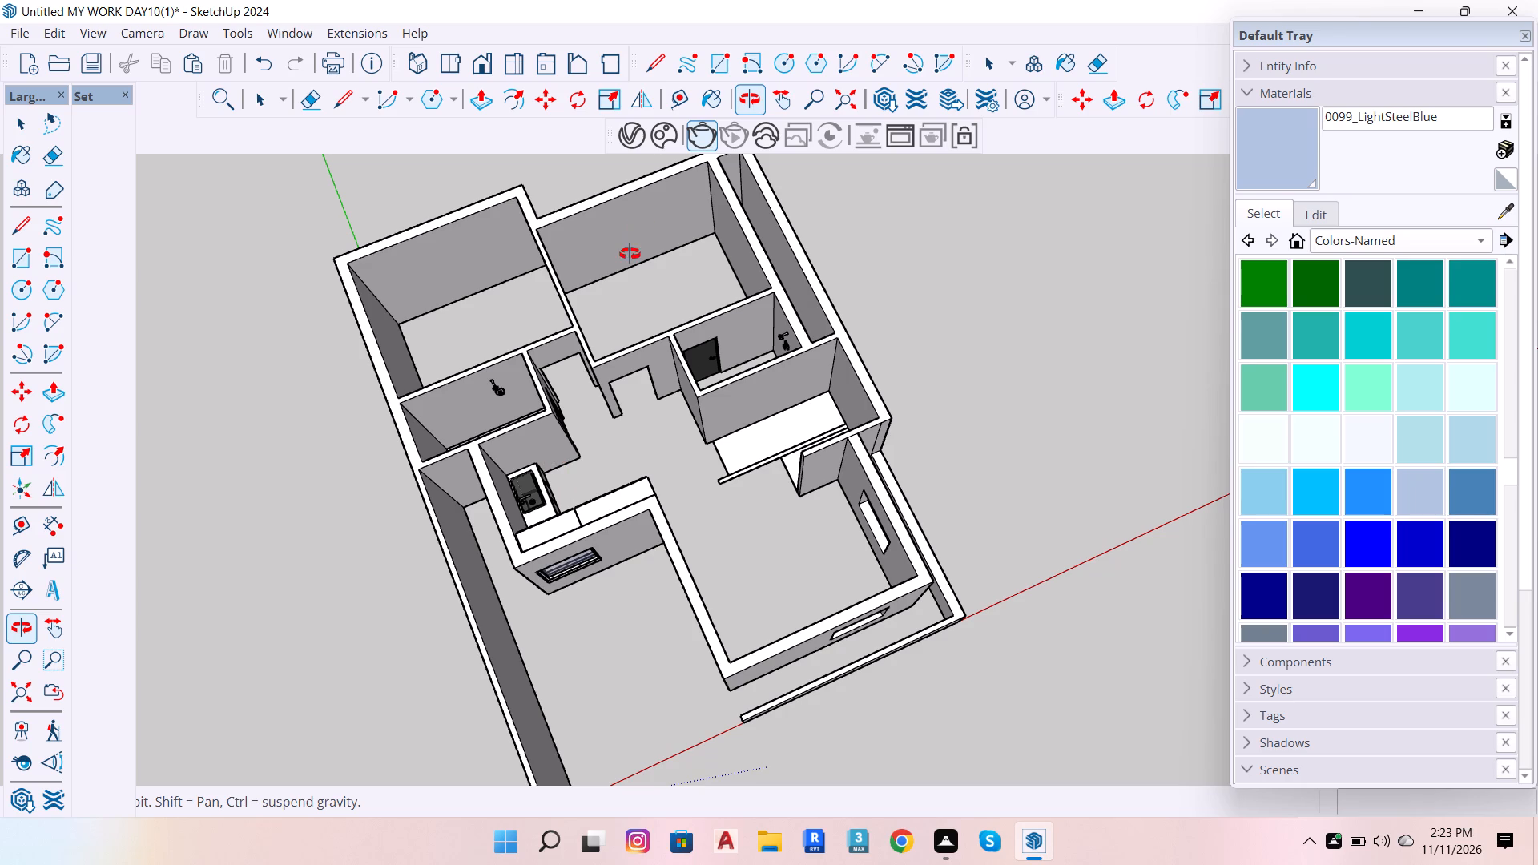
{"action": "scroll", "coordinate": [722, 529], "scroll_direction": "down", "scroll_amount": 7}
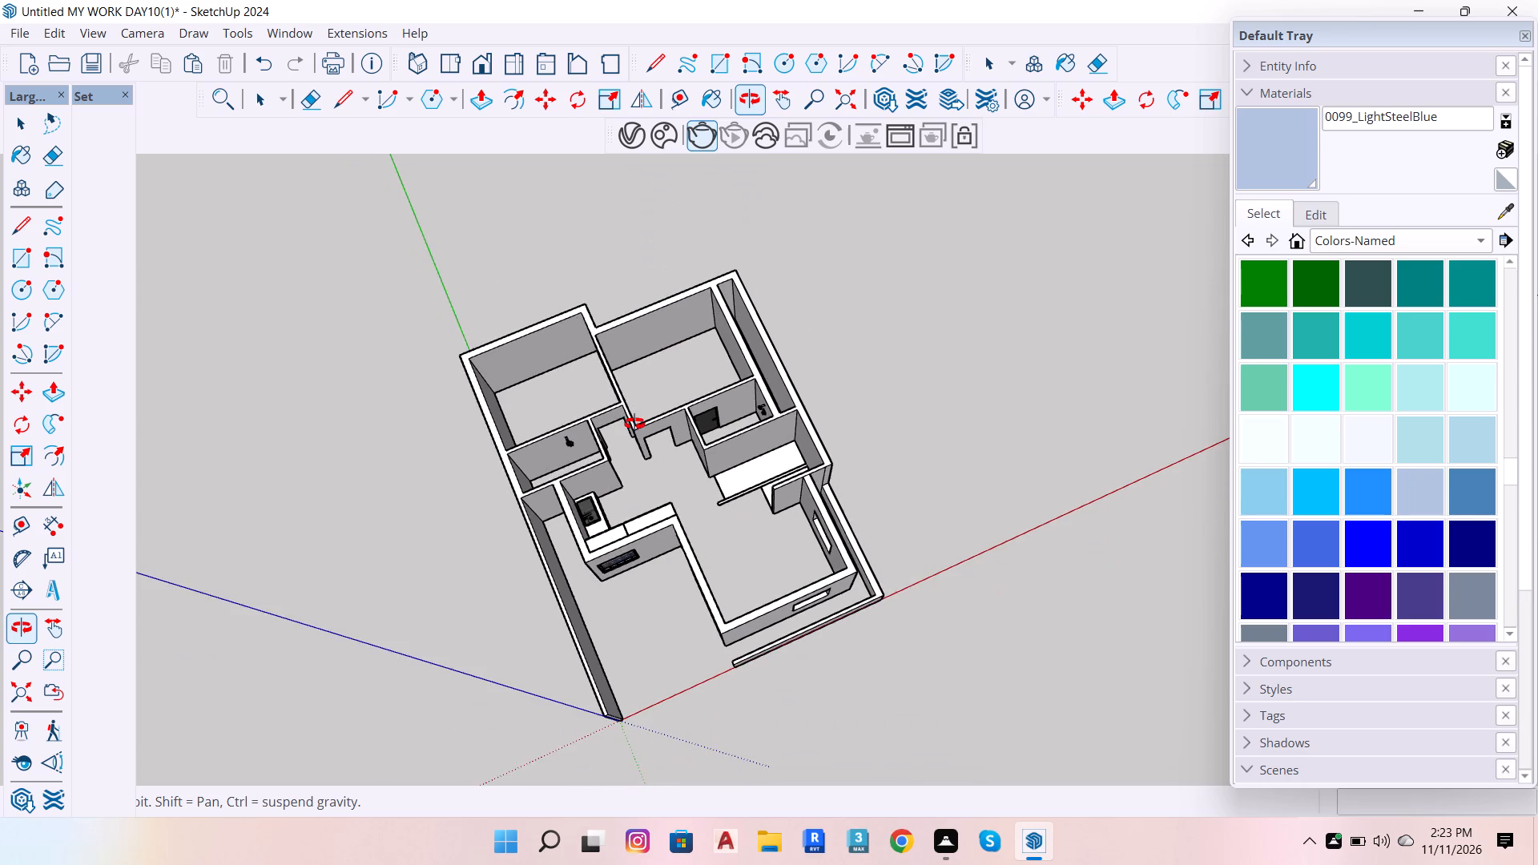
{"action": "left_click_drag", "start_coordinate": [621, 412], "coordinate": [622, 492]}
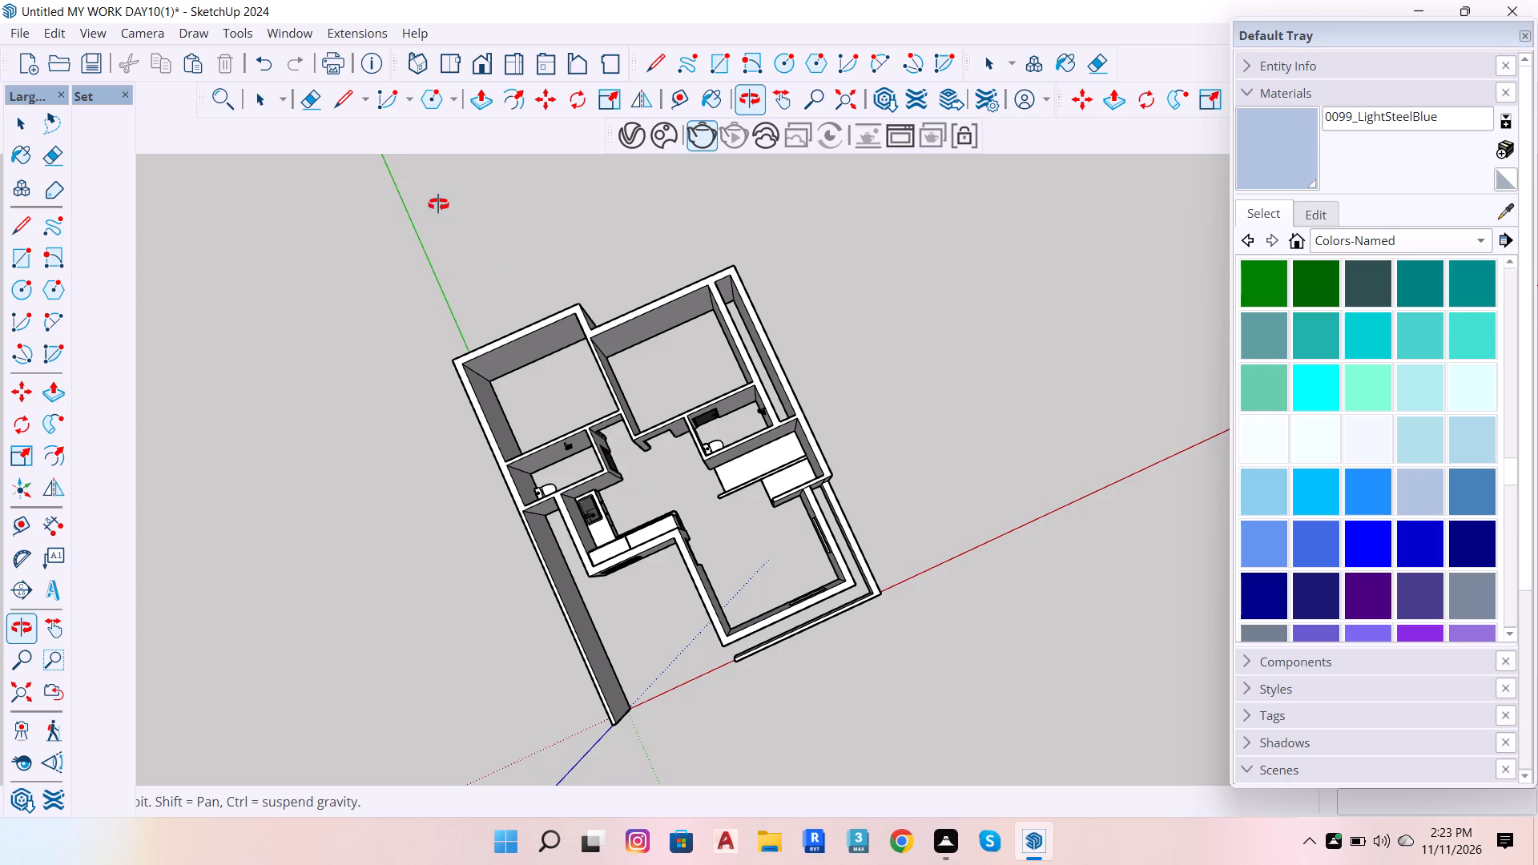
{"action": "scroll", "coordinate": [747, 293], "scroll_direction": "up", "scroll_amount": 4}
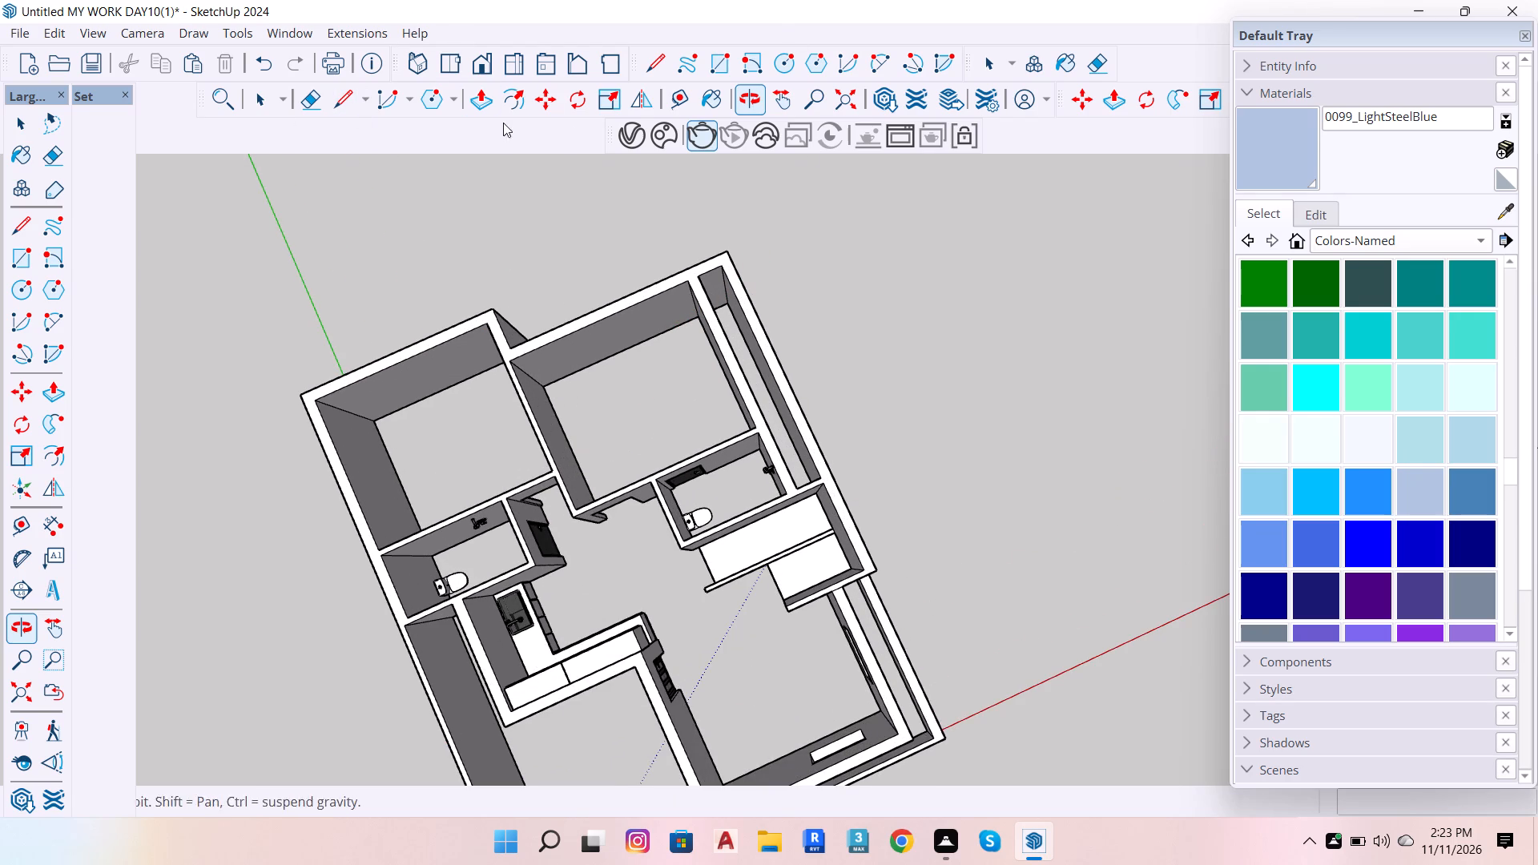
{"action": "left_click", "coordinate": [710, 75]}
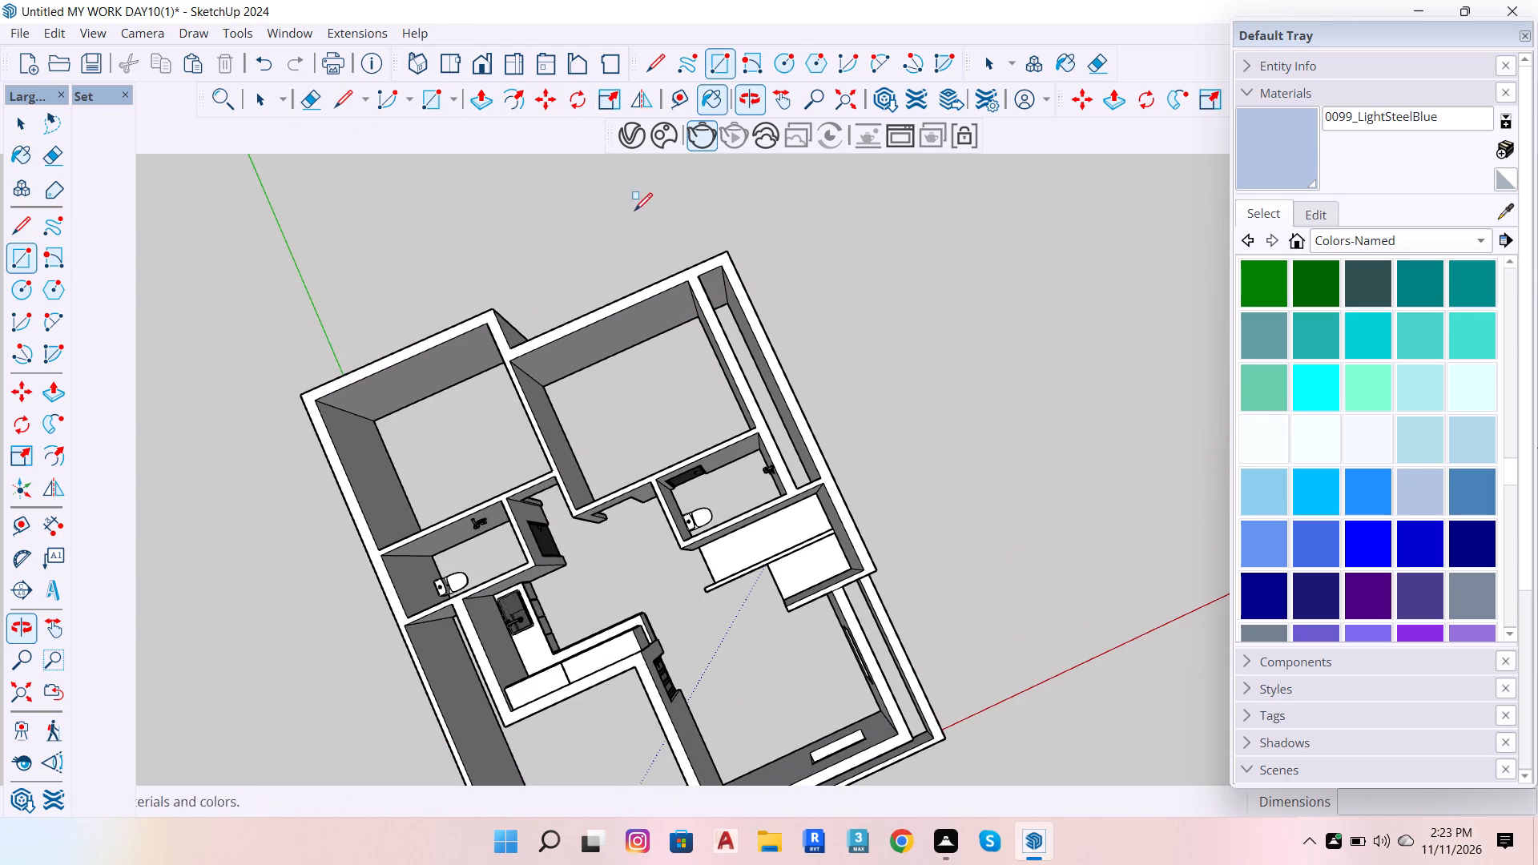
{"action": "left_click", "coordinate": [312, 404]}
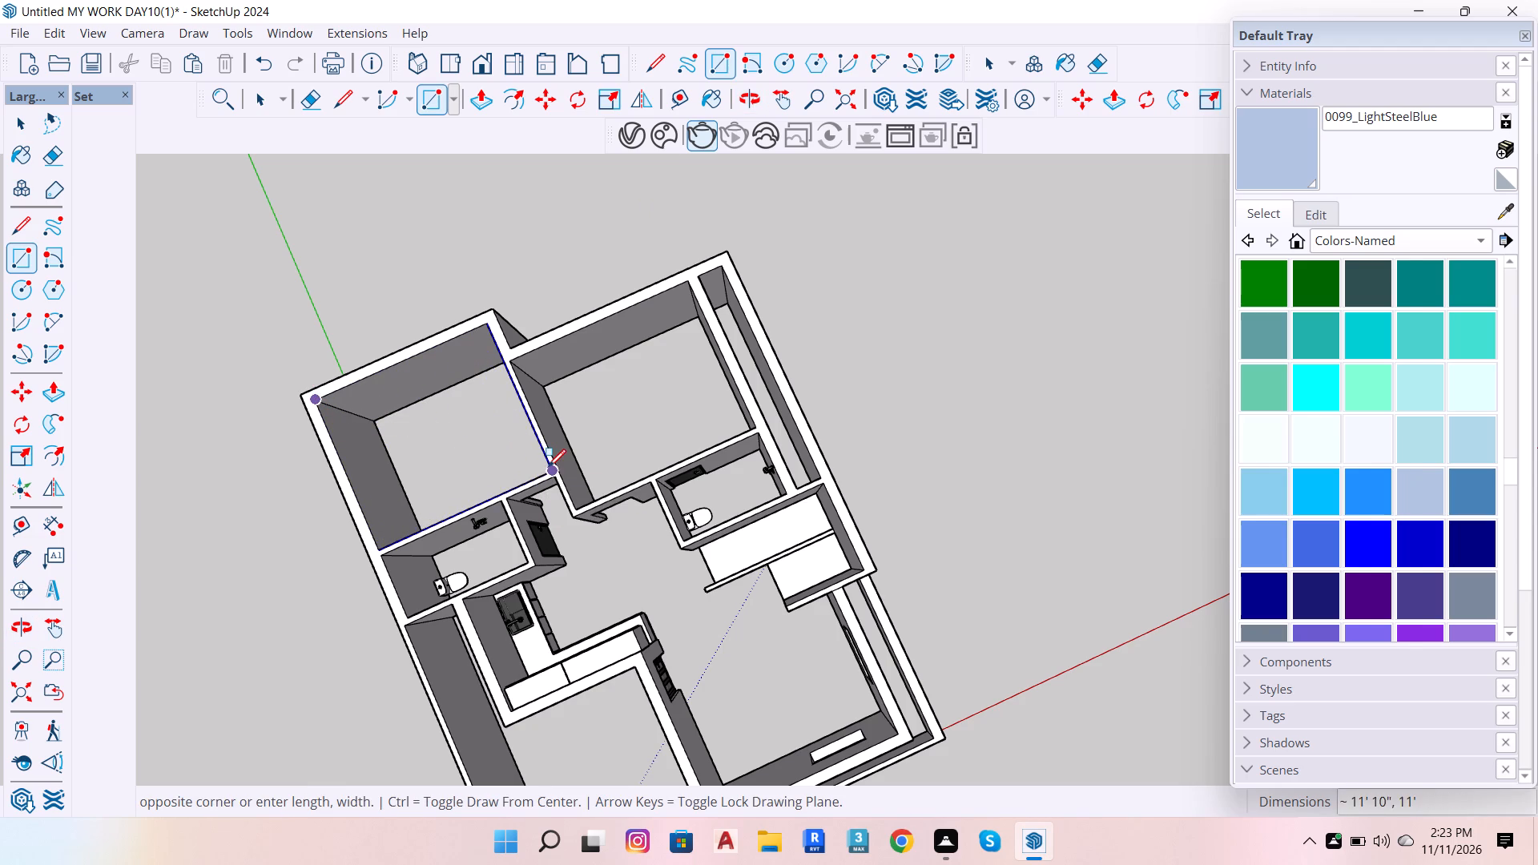
{"action": "left_click", "coordinate": [552, 469]}
{"action": "scroll", "coordinate": [550, 475], "scroll_direction": "up", "scroll_amount": 5}
{"action": "scroll", "coordinate": [1055, 310], "scroll_direction": "down", "scroll_amount": 5}
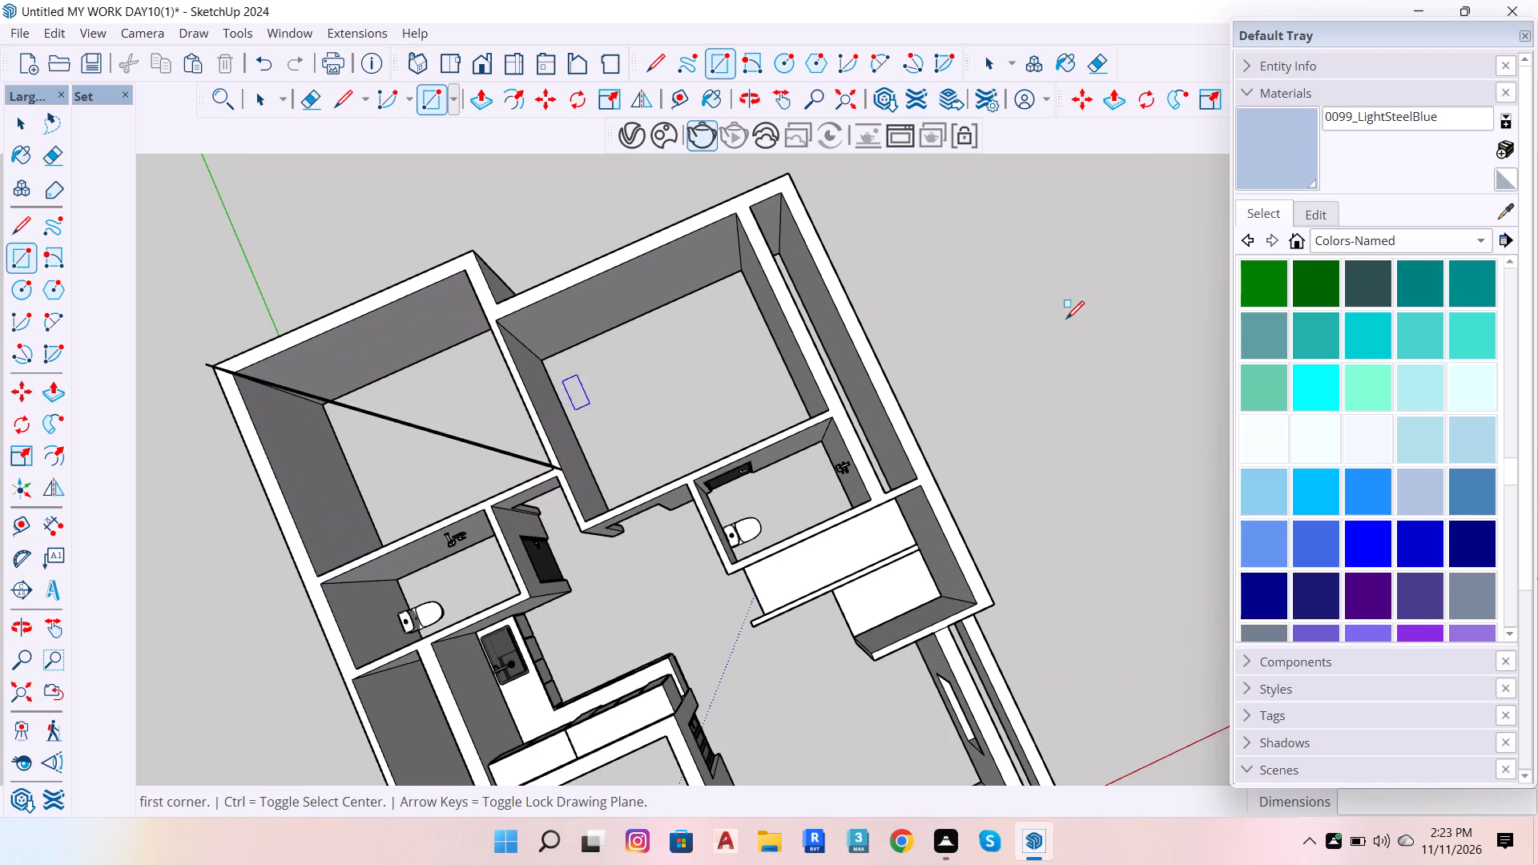
Undo the last rectangle and redraw it 12' 6" by 11' over the corner room between its inner wall corners.
{"action": "scroll", "coordinate": [1066, 319], "scroll_direction": "down", "scroll_amount": 2}
{"action": "key", "text": "ctrl+z"}
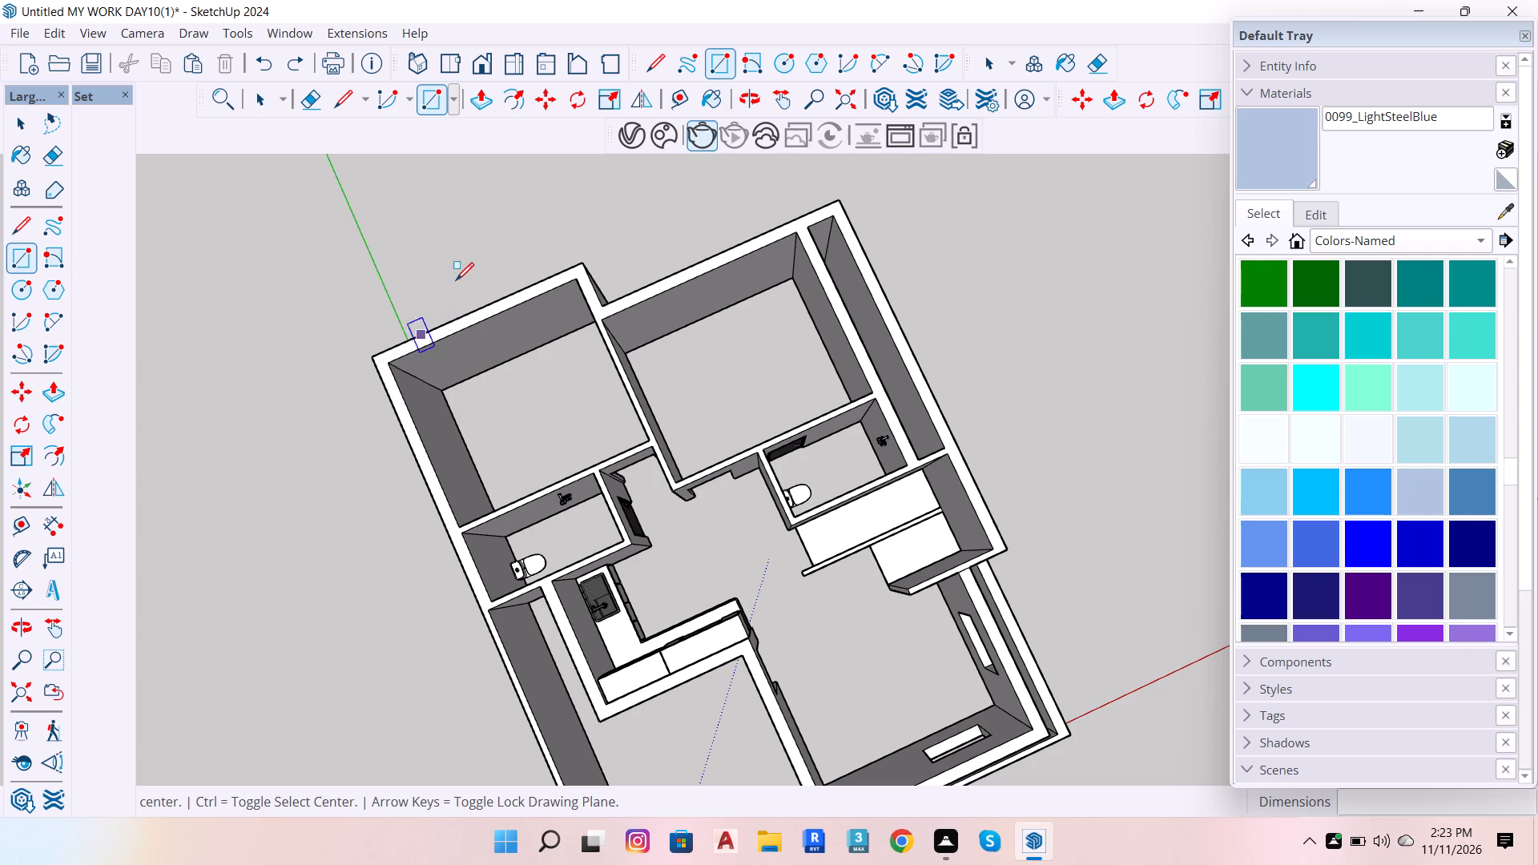
{"action": "key", "text": "space"}
{"action": "key", "text": "r"}
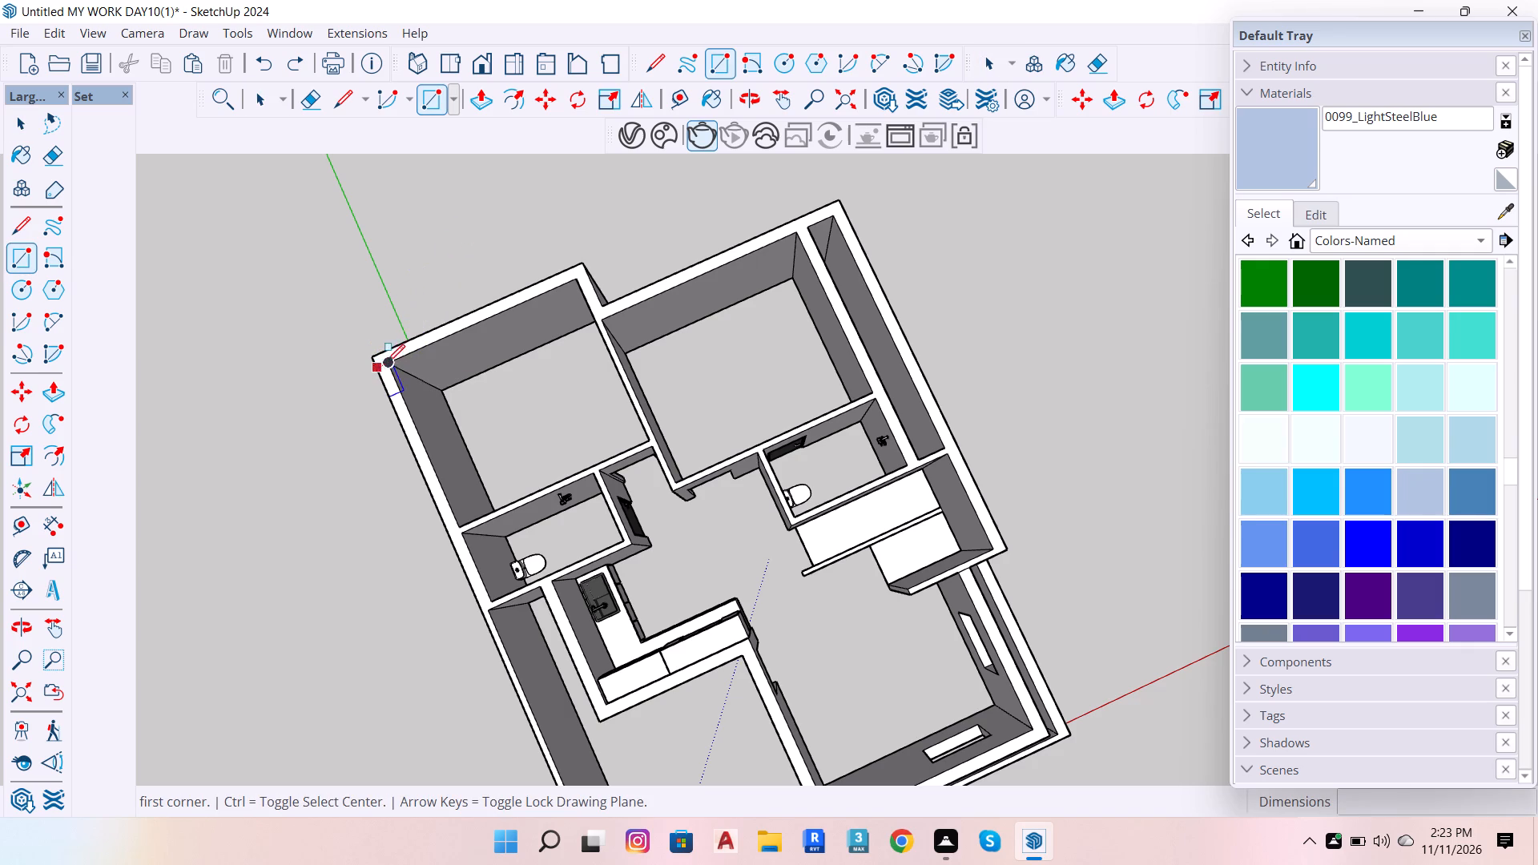
{"action": "left_click", "coordinate": [391, 362]}
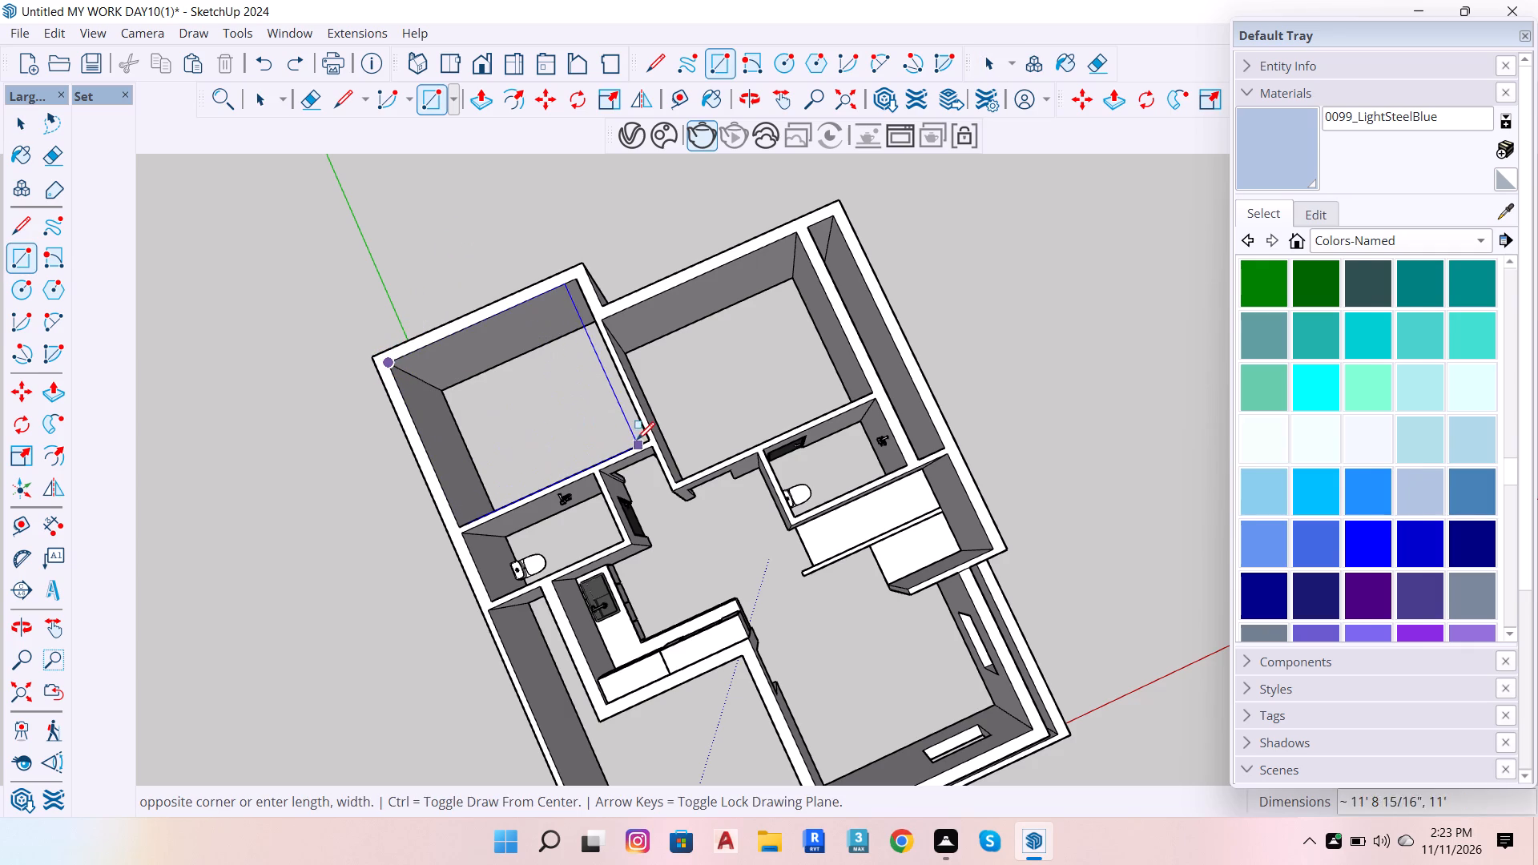
{"action": "left_click", "coordinate": [648, 443]}
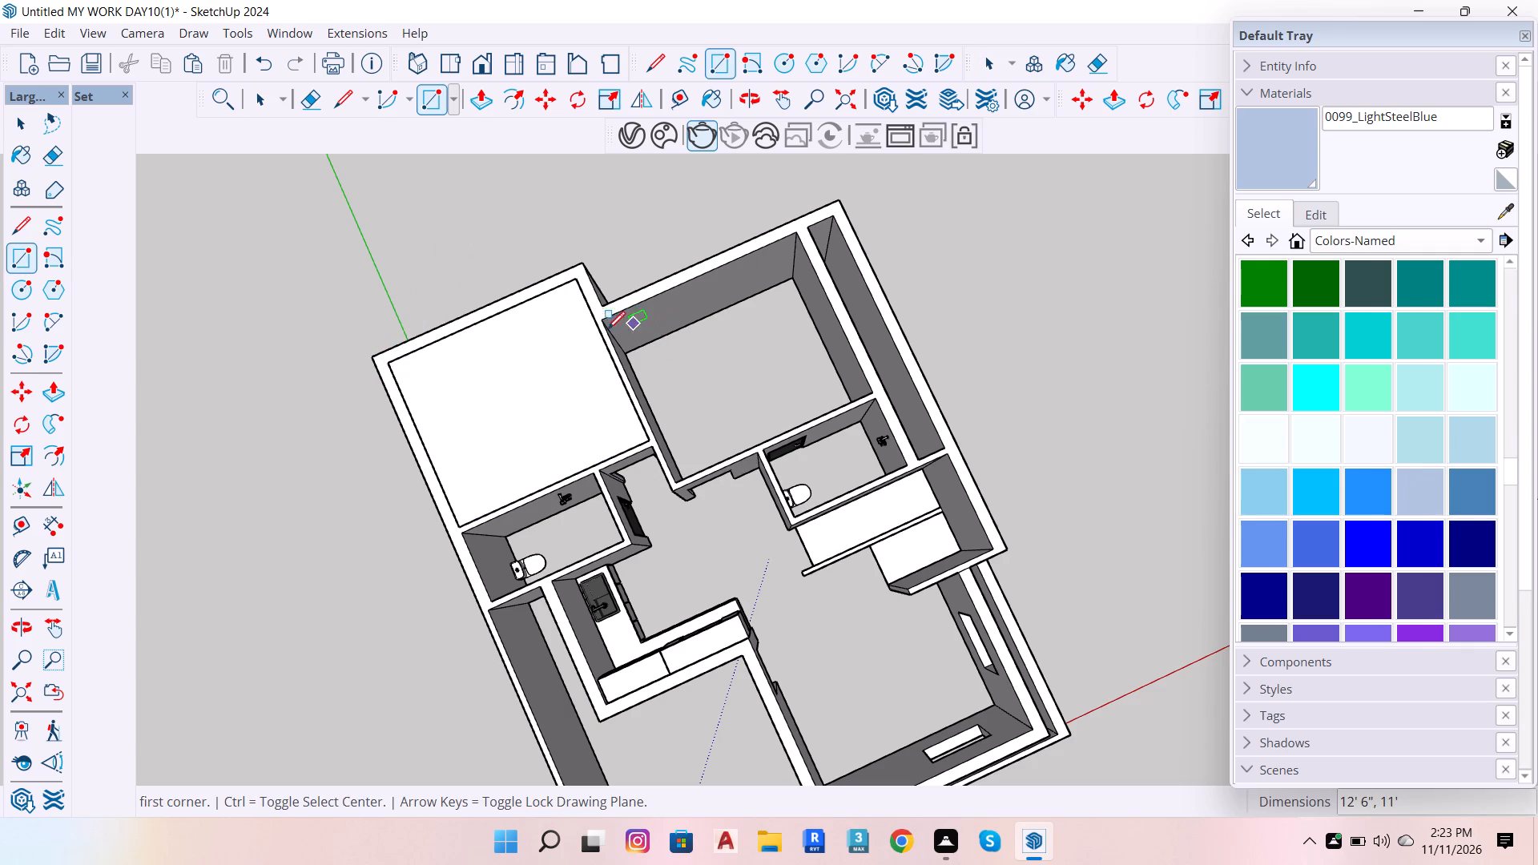
Draw rectangles over the adjoining bedroom, 11' by 13' 1 1/2", and the bathroom beside it, between their inner wall corners.
{"action": "left_click", "coordinate": [605, 323]}
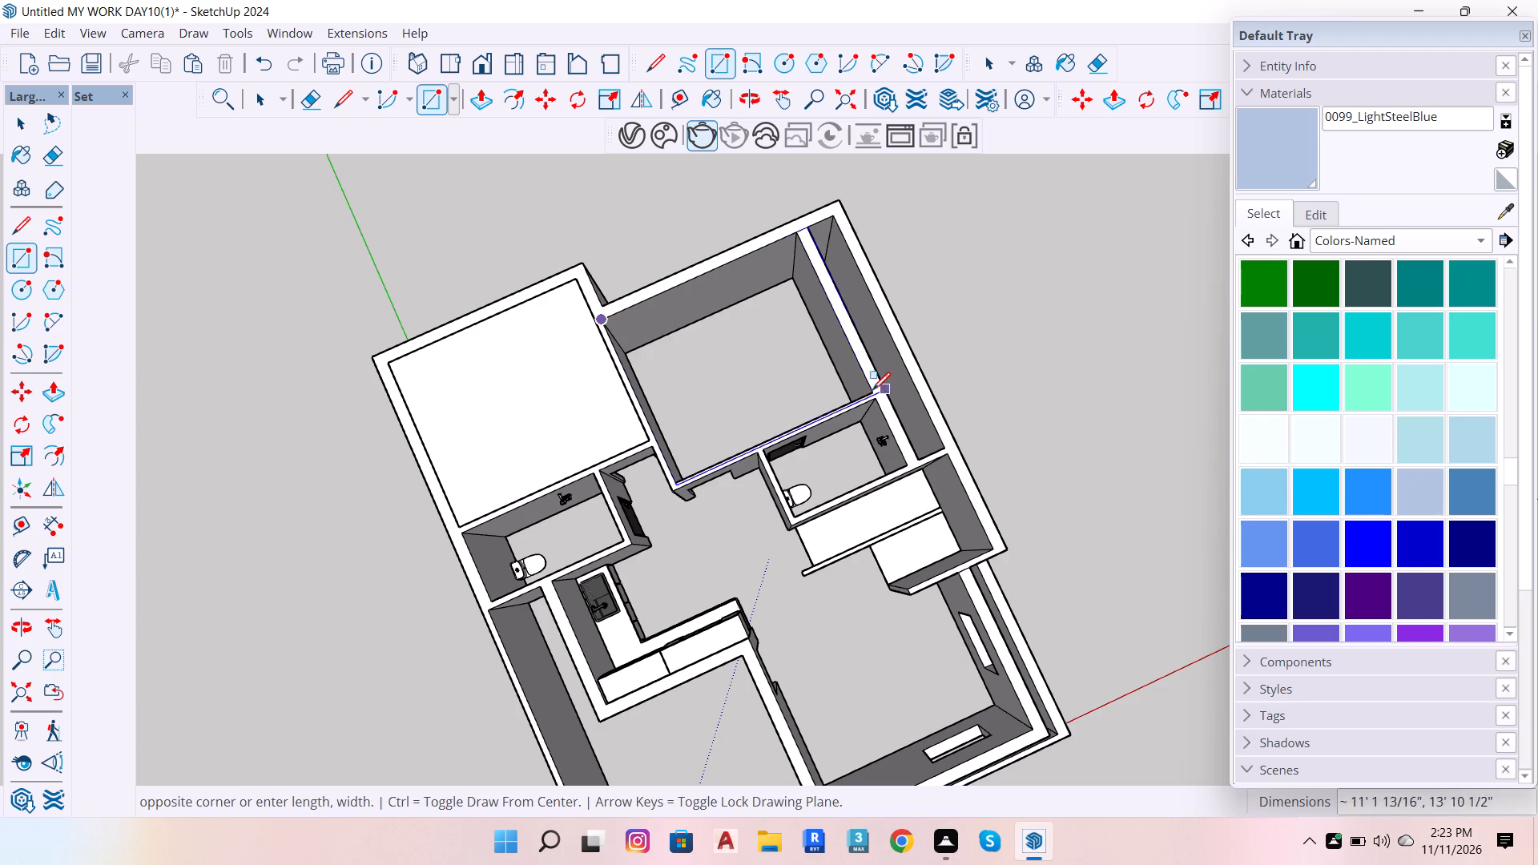
{"action": "left_click", "coordinate": [872, 390]}
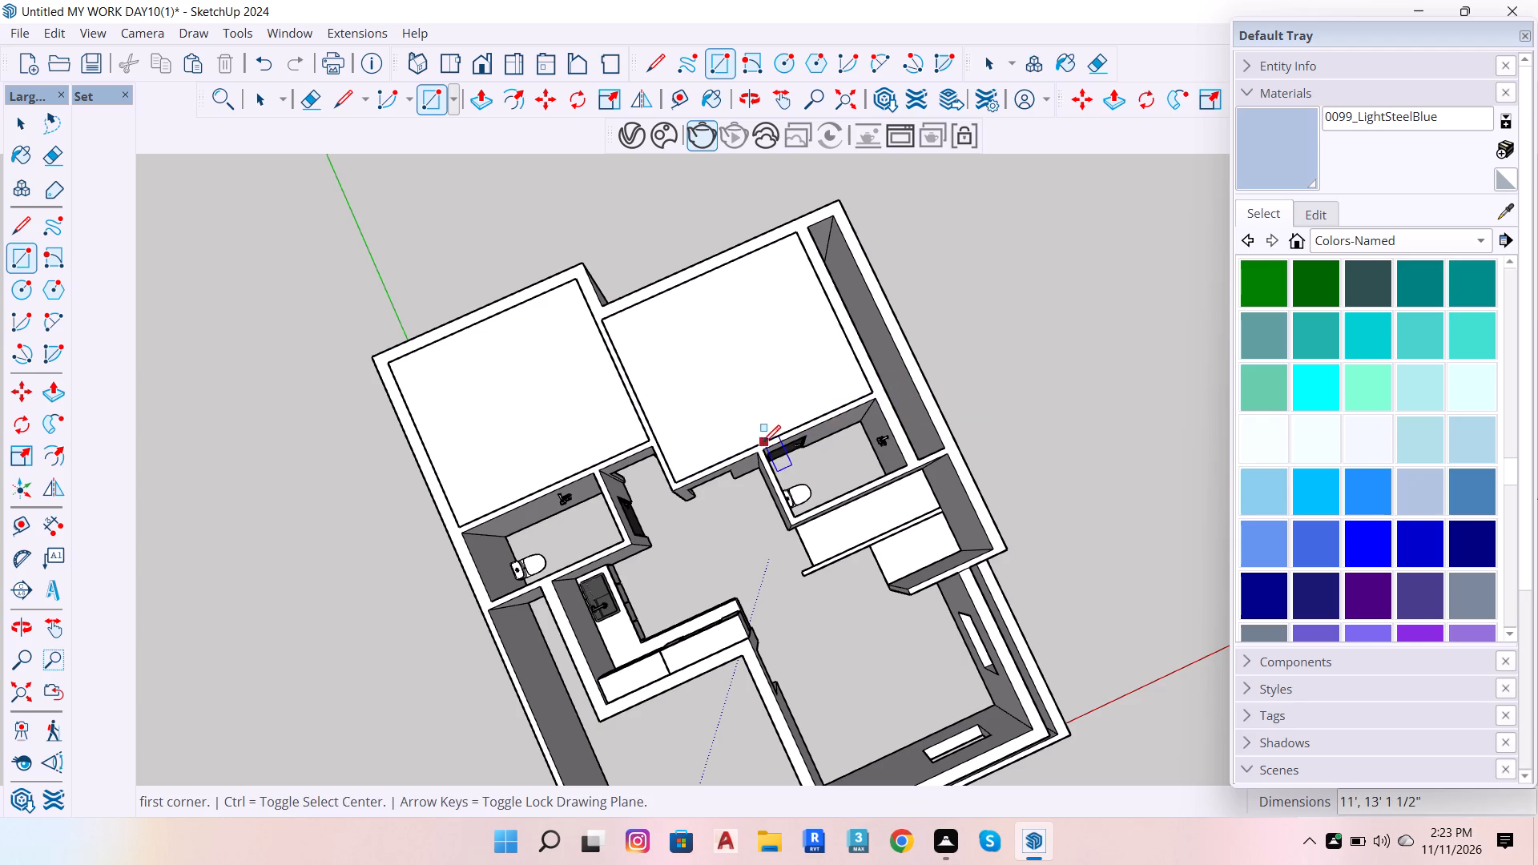
{"action": "left_click", "coordinate": [764, 446]}
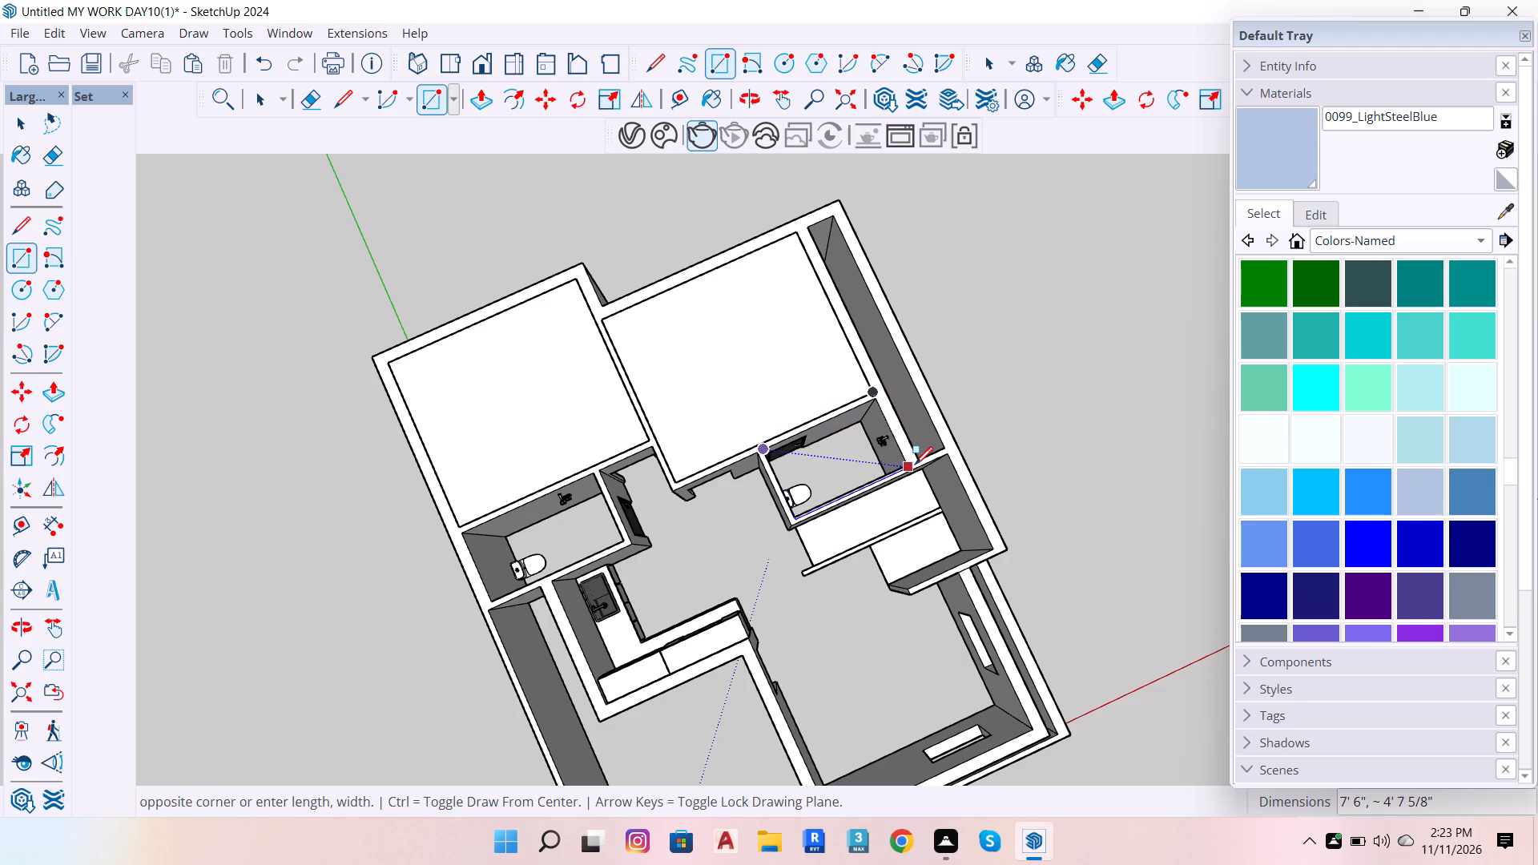
{"action": "left_click", "coordinate": [906, 465]}
{"action": "scroll", "coordinate": [797, 363], "scroll_direction": "down", "scroll_amount": 7}
{"action": "scroll", "coordinate": [694, 466], "scroll_direction": "up", "scroll_amount": 2}
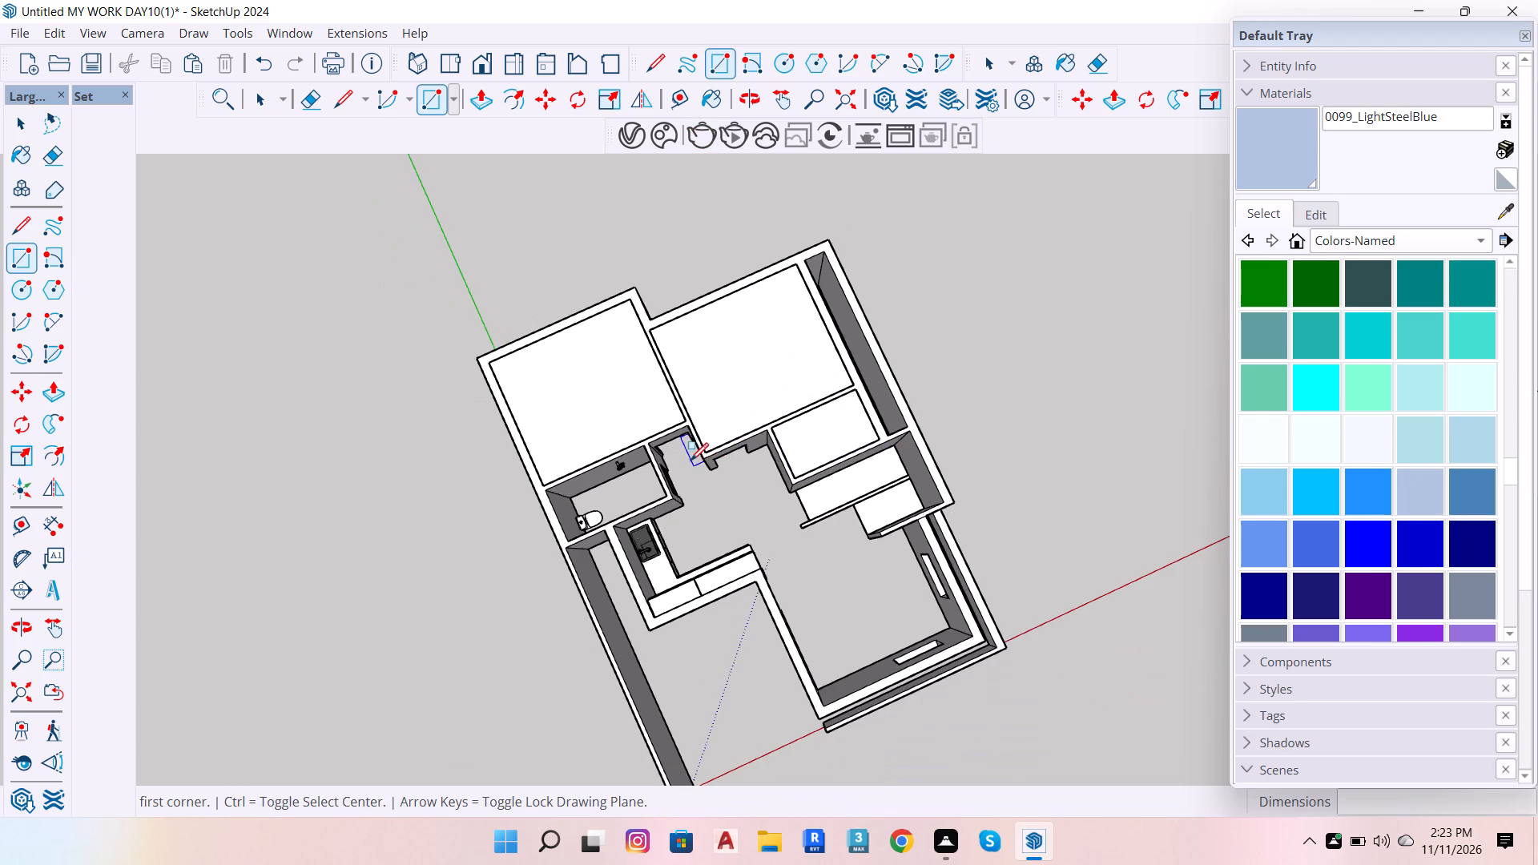
Draw rectangles over the other bathroom, below the corner room, and over the kitchen, the latter 9' 3" by 8'.
{"action": "scroll", "coordinate": [690, 461], "scroll_direction": "up", "scroll_amount": 3}
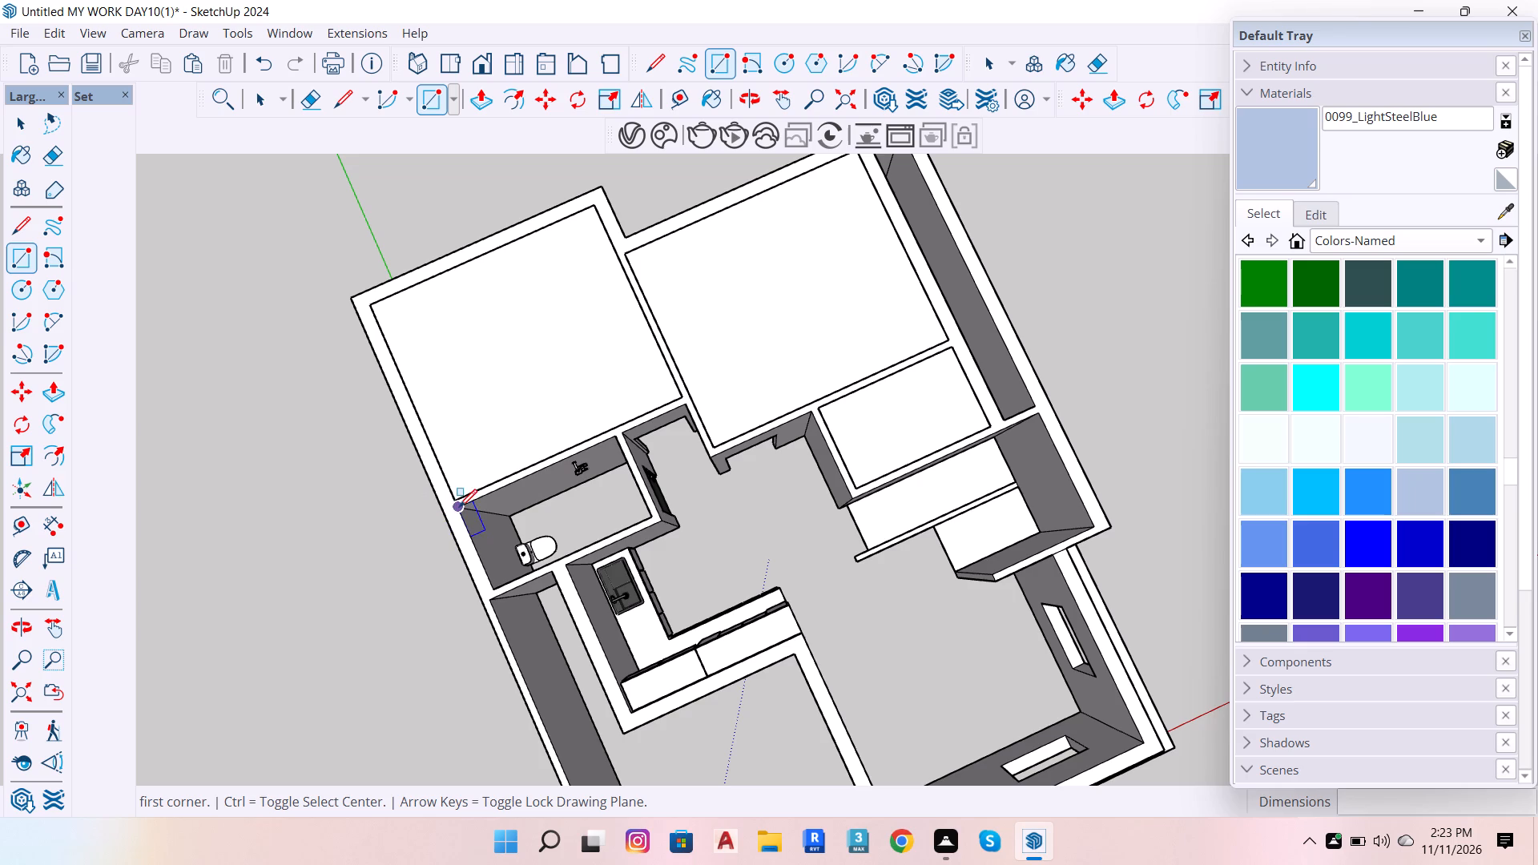
{"action": "left_click", "coordinate": [459, 506]}
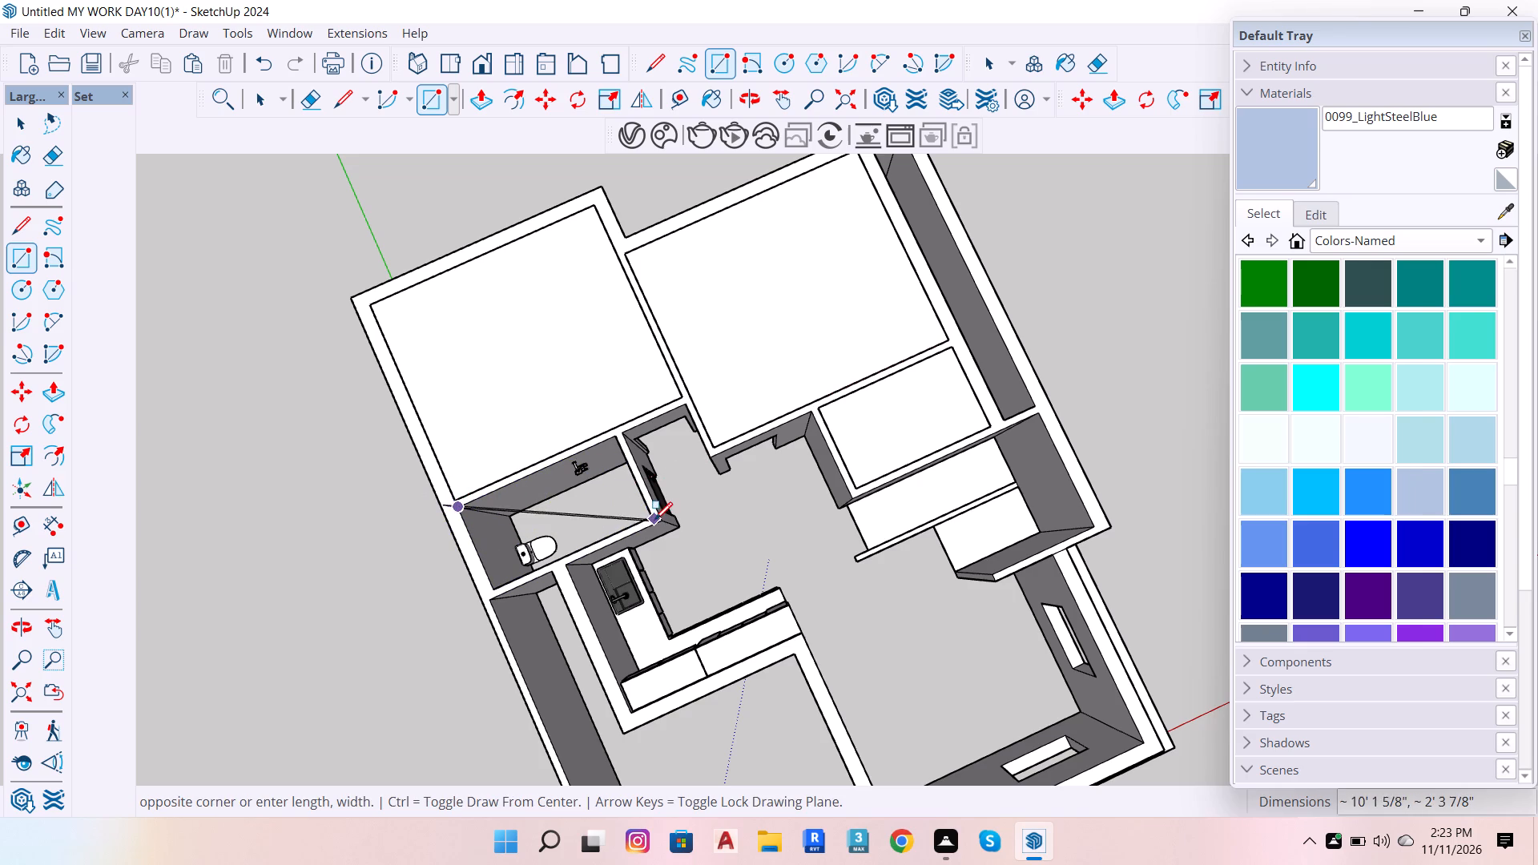
{"action": "left_click", "coordinate": [649, 518]}
{"action": "scroll", "coordinate": [706, 425], "scroll_direction": "down", "scroll_amount": 7}
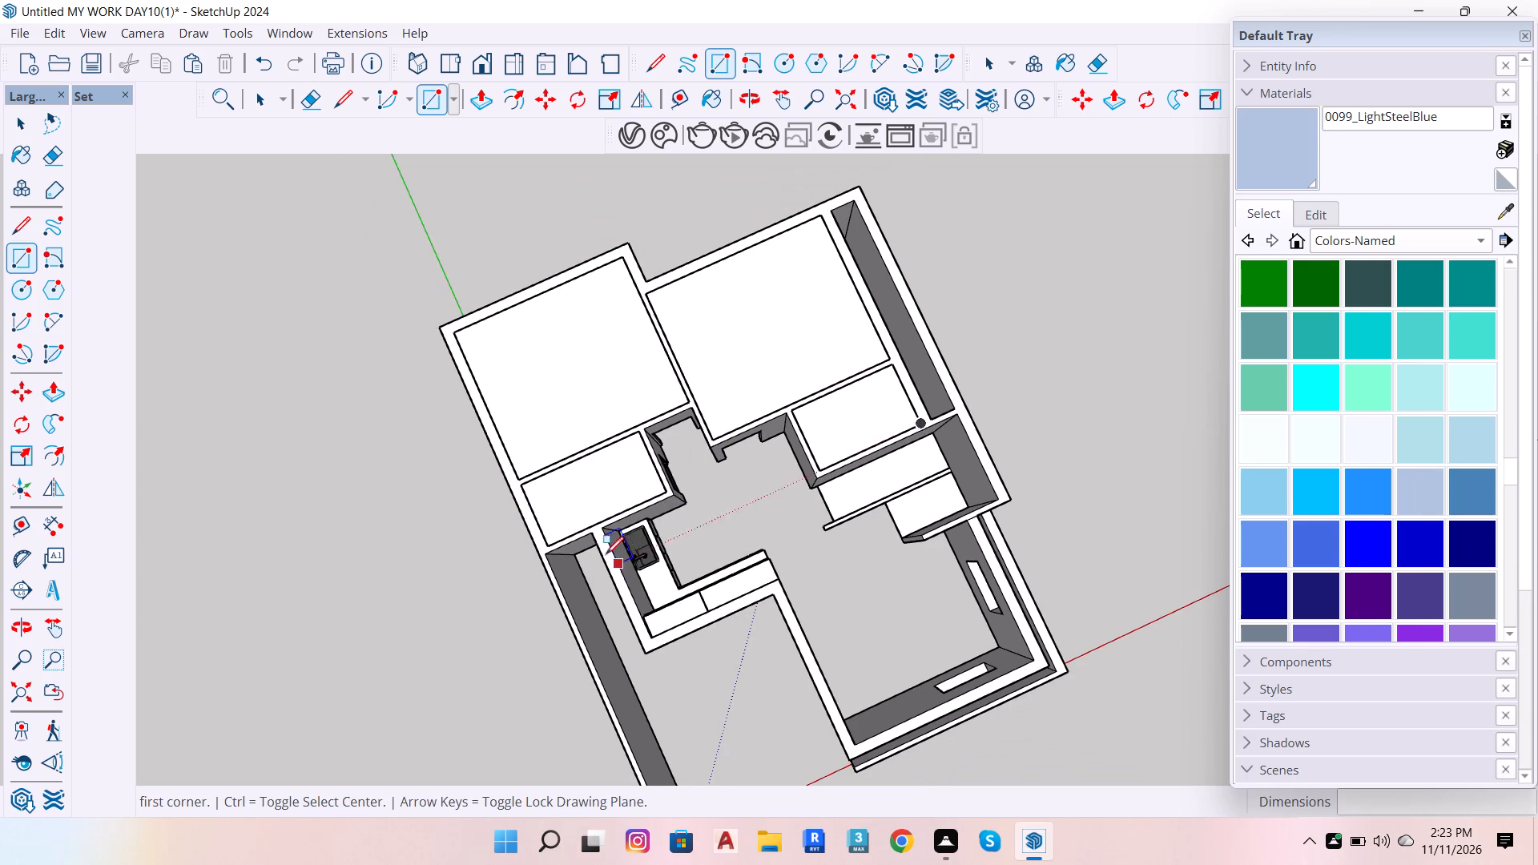
{"action": "left_click", "coordinate": [611, 529]}
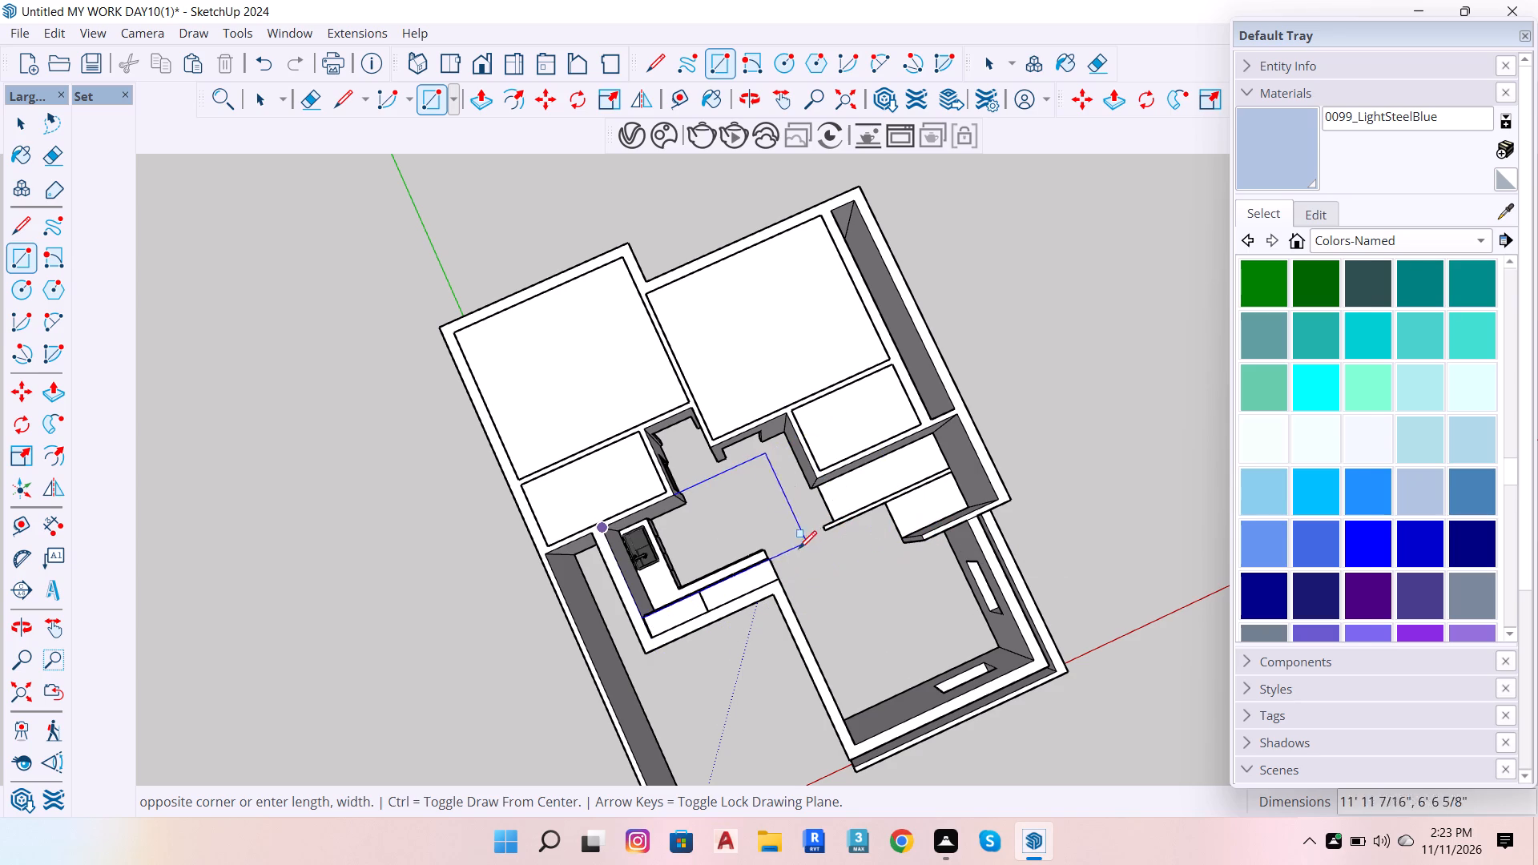
{"action": "left_click", "coordinate": [780, 575]}
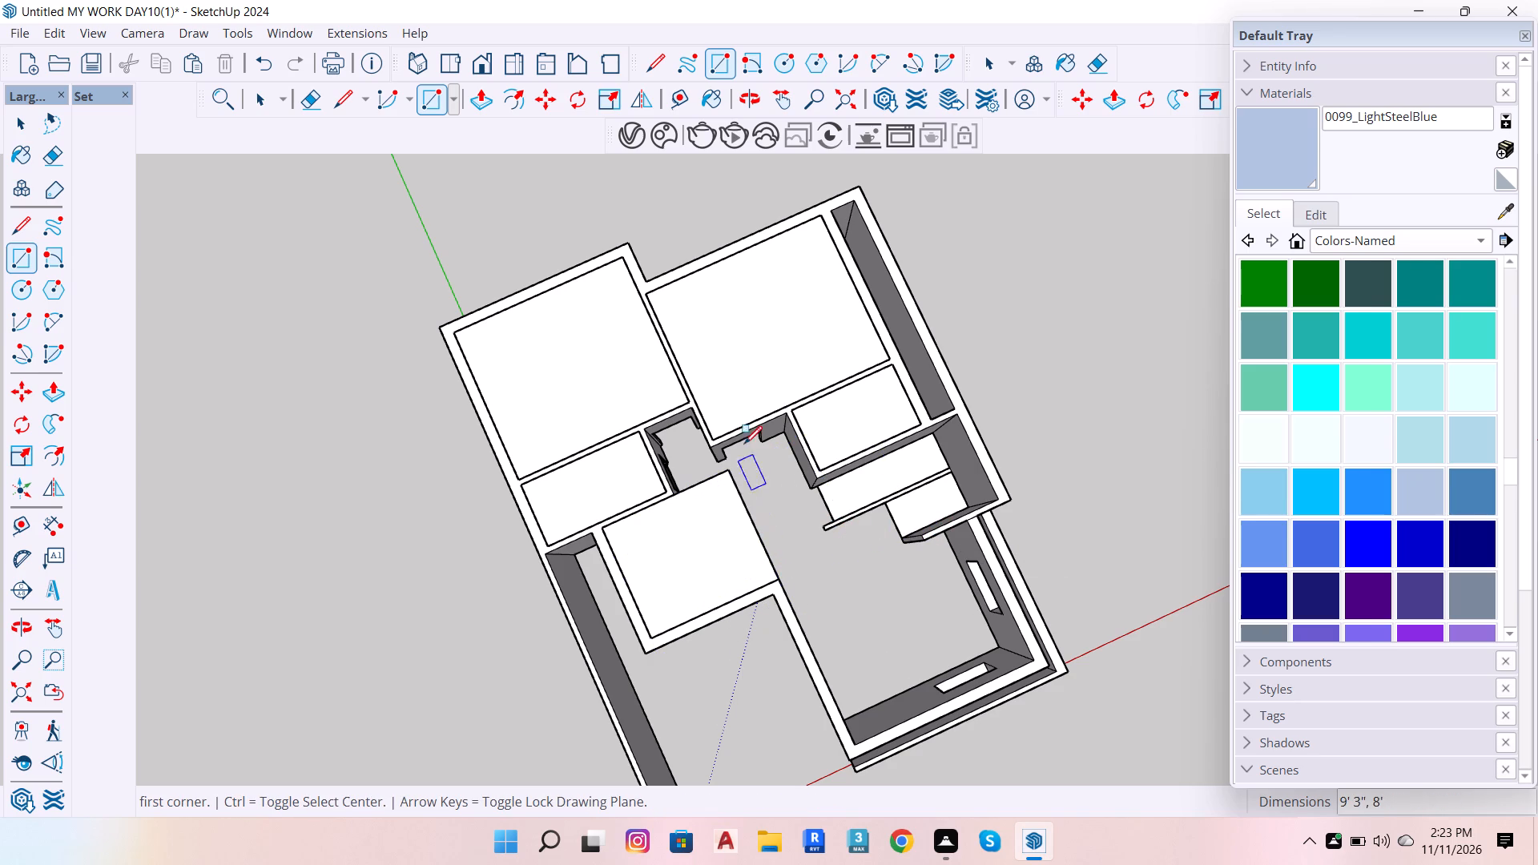
Cover the passage between the bathrooms with a 1' 10 1/2" by 5' 7 1/2" rectangle and another over the washbasin recess.
{"action": "left_click", "coordinate": [712, 451]}
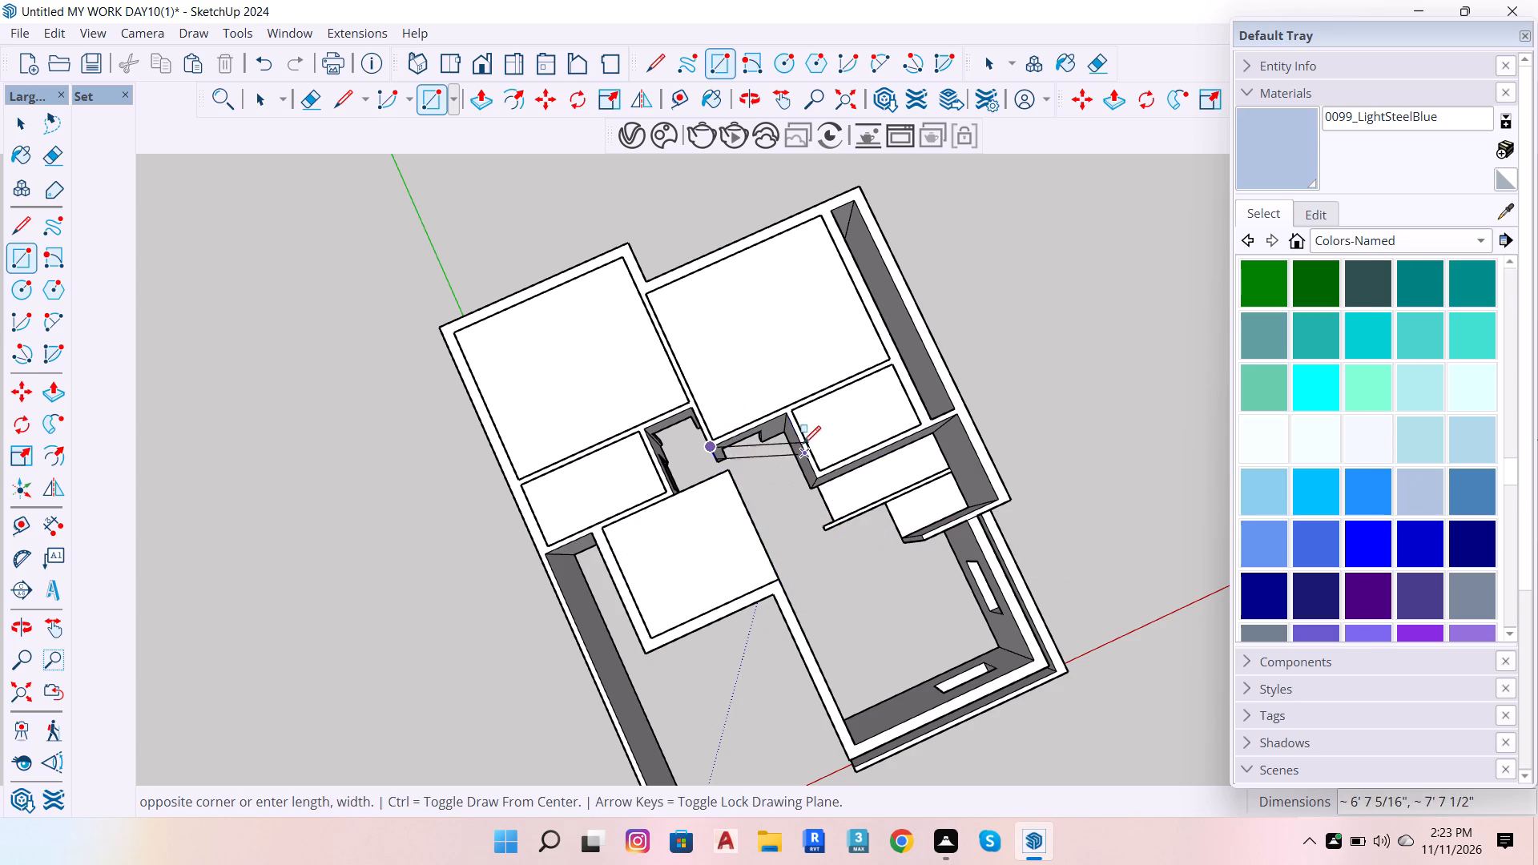
{"action": "scroll", "coordinate": [794, 436], "scroll_direction": "up", "scroll_amount": 7}
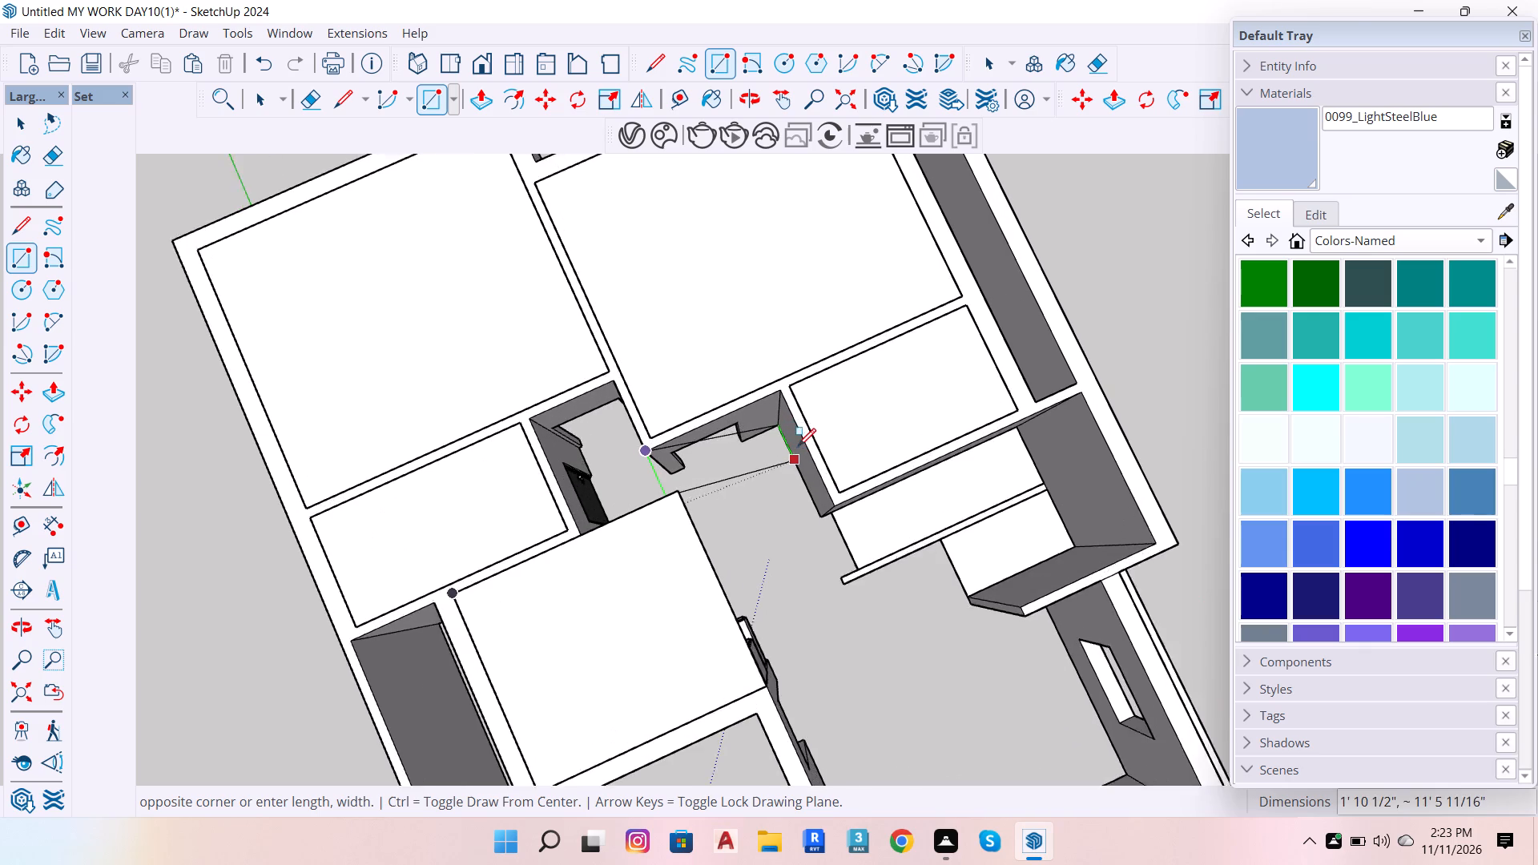
{"action": "scroll", "coordinate": [798, 446], "scroll_direction": "up", "scroll_amount": 1}
{"action": "left_click", "coordinate": [803, 435]}
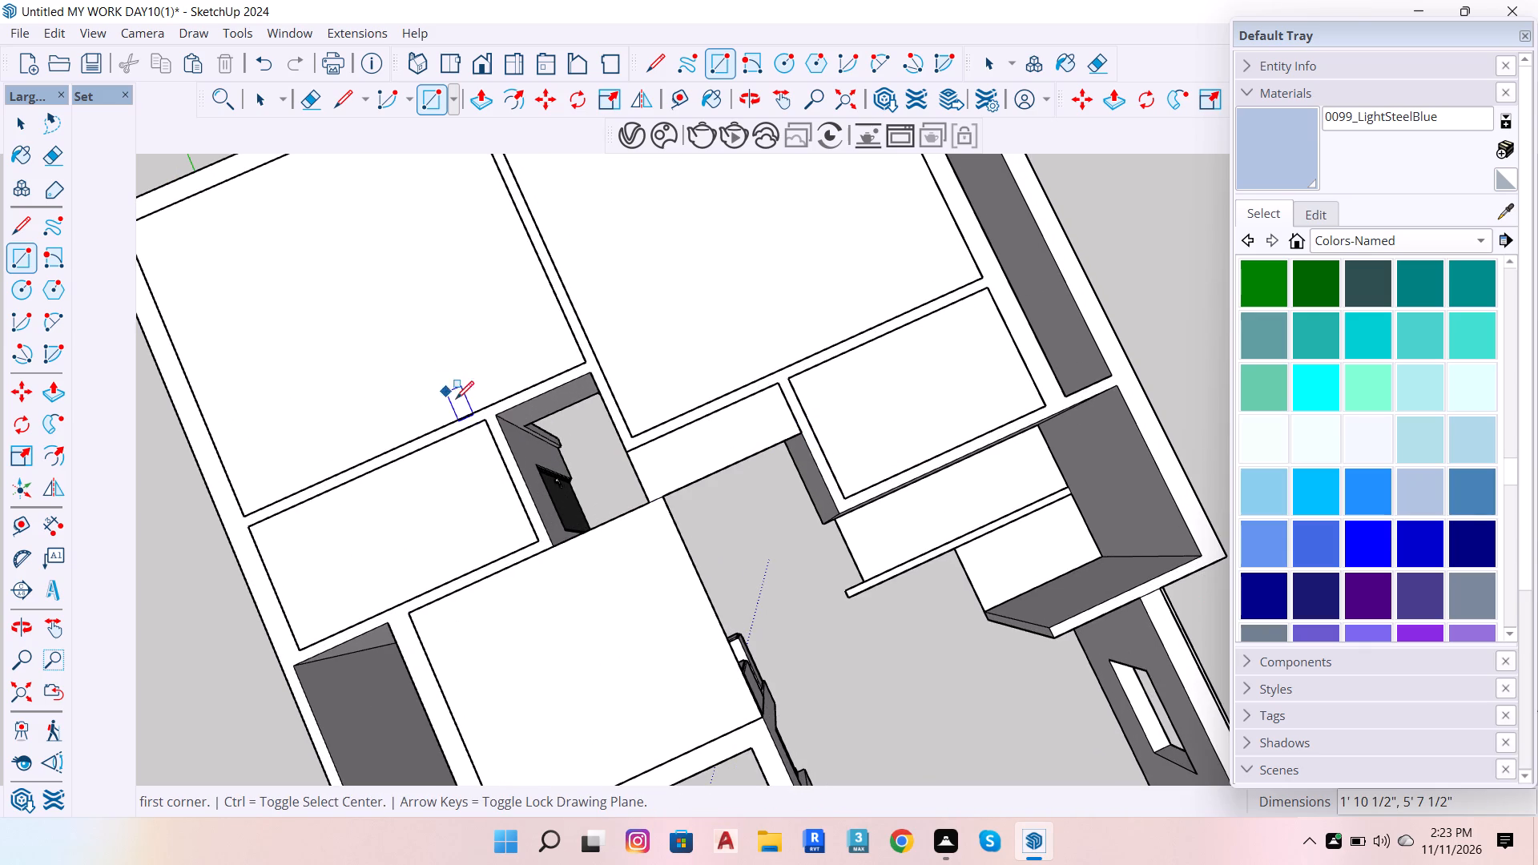
{"action": "left_click", "coordinate": [497, 420]}
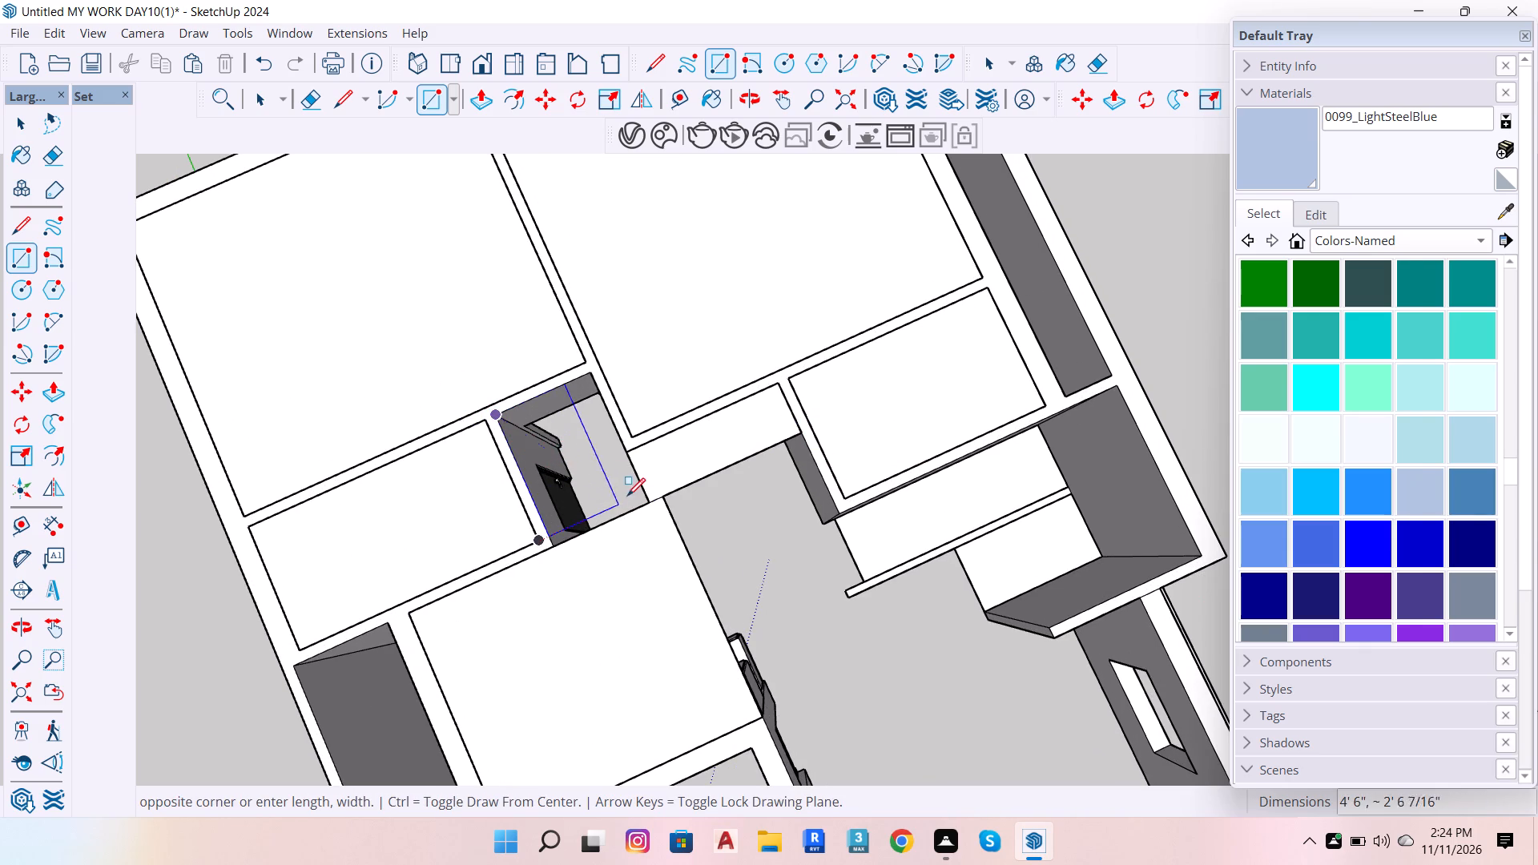
{"action": "left_click", "coordinate": [643, 502]}
{"action": "scroll", "coordinate": [651, 419], "scroll_direction": "down", "scroll_amount": 6}
{"action": "scroll", "coordinate": [735, 418], "scroll_direction": "down", "scroll_amount": 7}
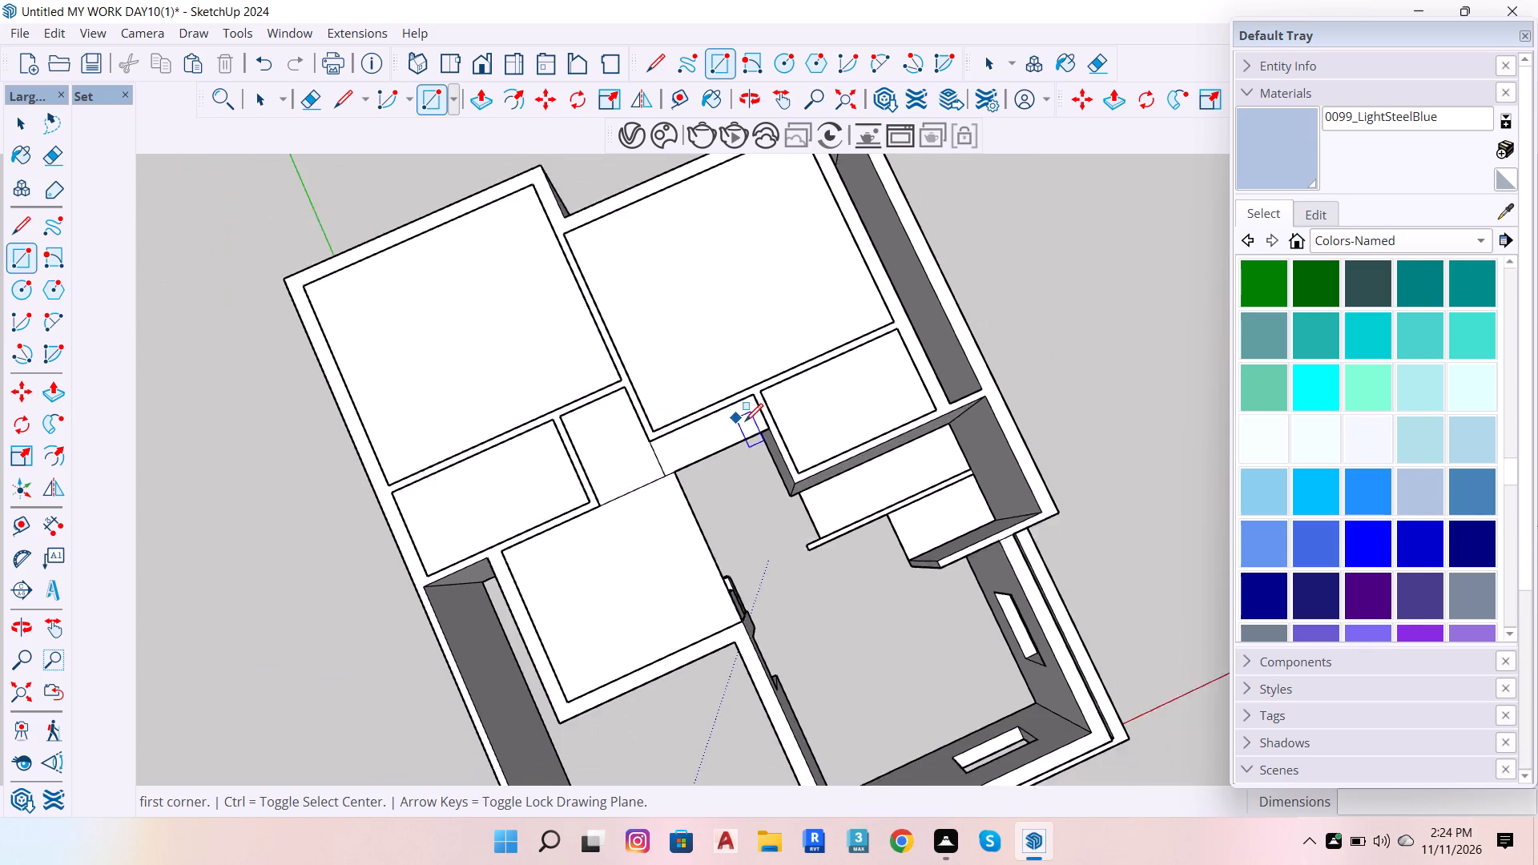
Draw rectangles over the hall beside the kitchen, about 8' 3" by 5' 1", and the living room, about 11' 6" by 13'.
{"action": "left_click", "coordinate": [687, 478]}
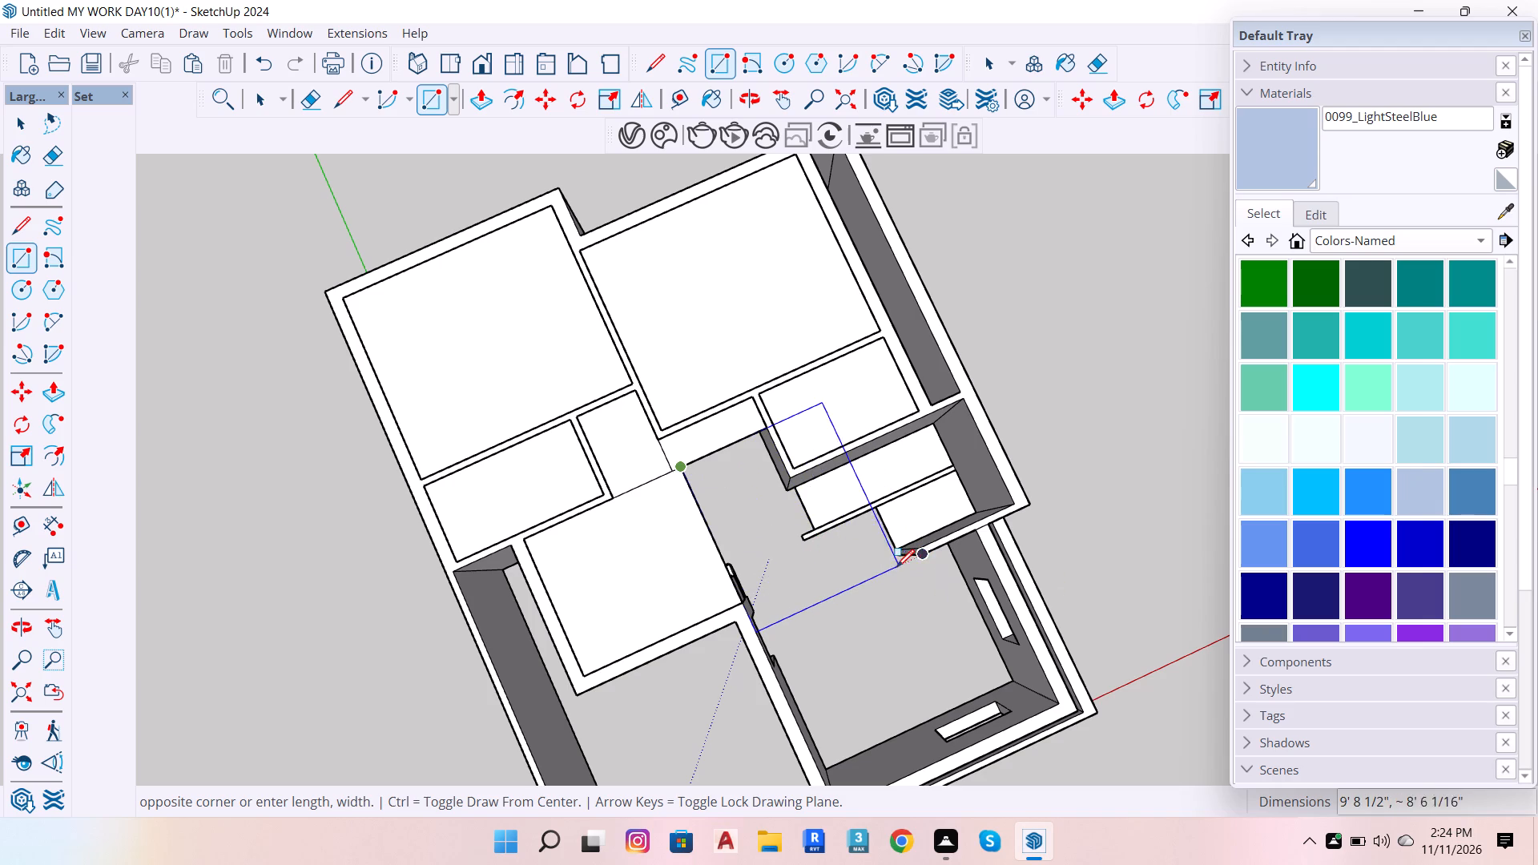
{"action": "left_click", "coordinate": [835, 567]}
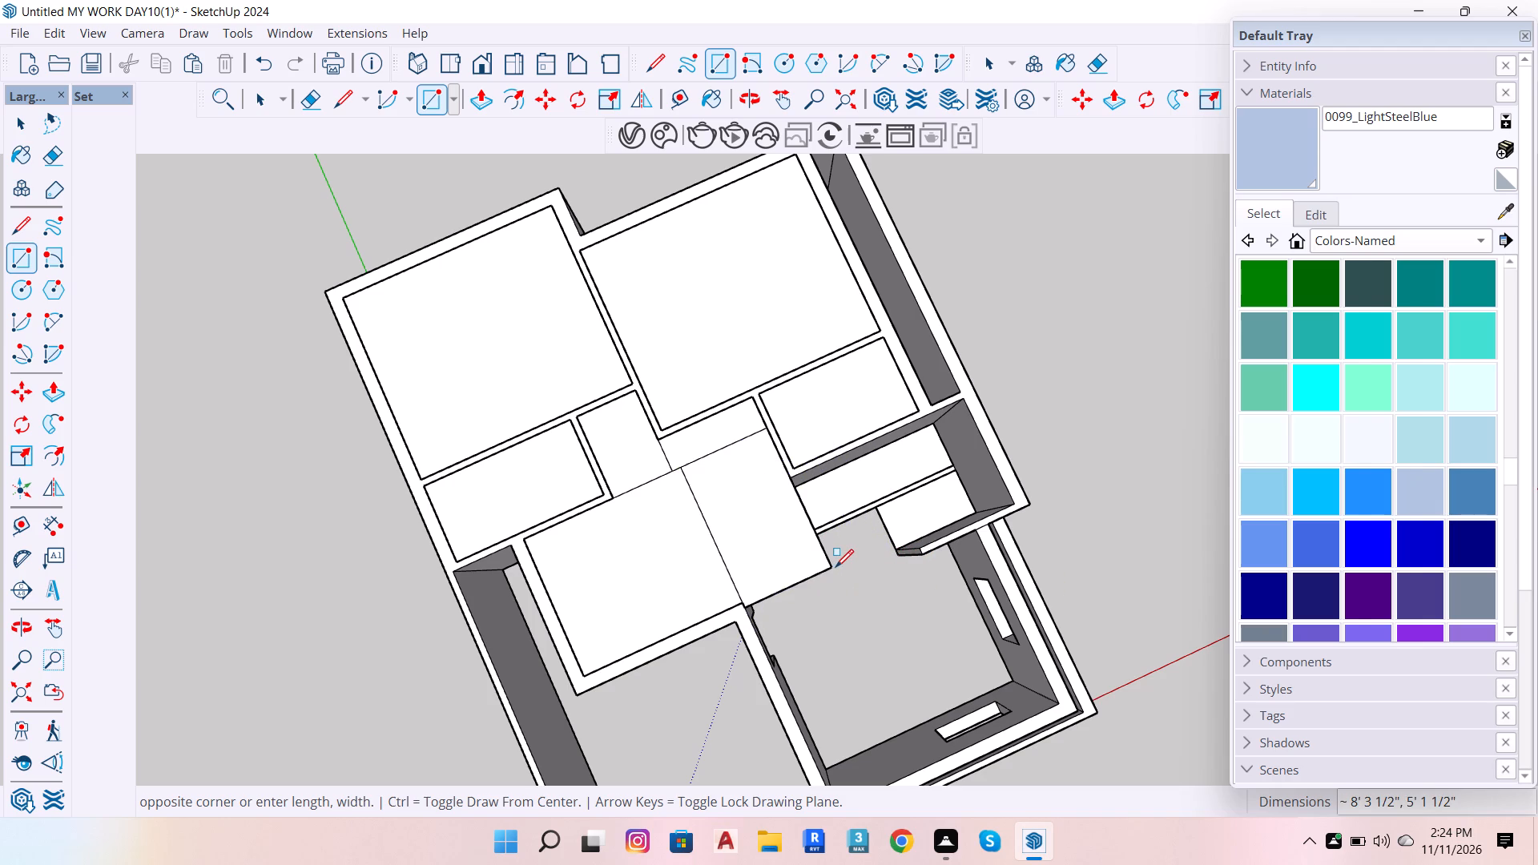
{"action": "scroll", "coordinate": [843, 448], "scroll_direction": "down", "scroll_amount": 10}
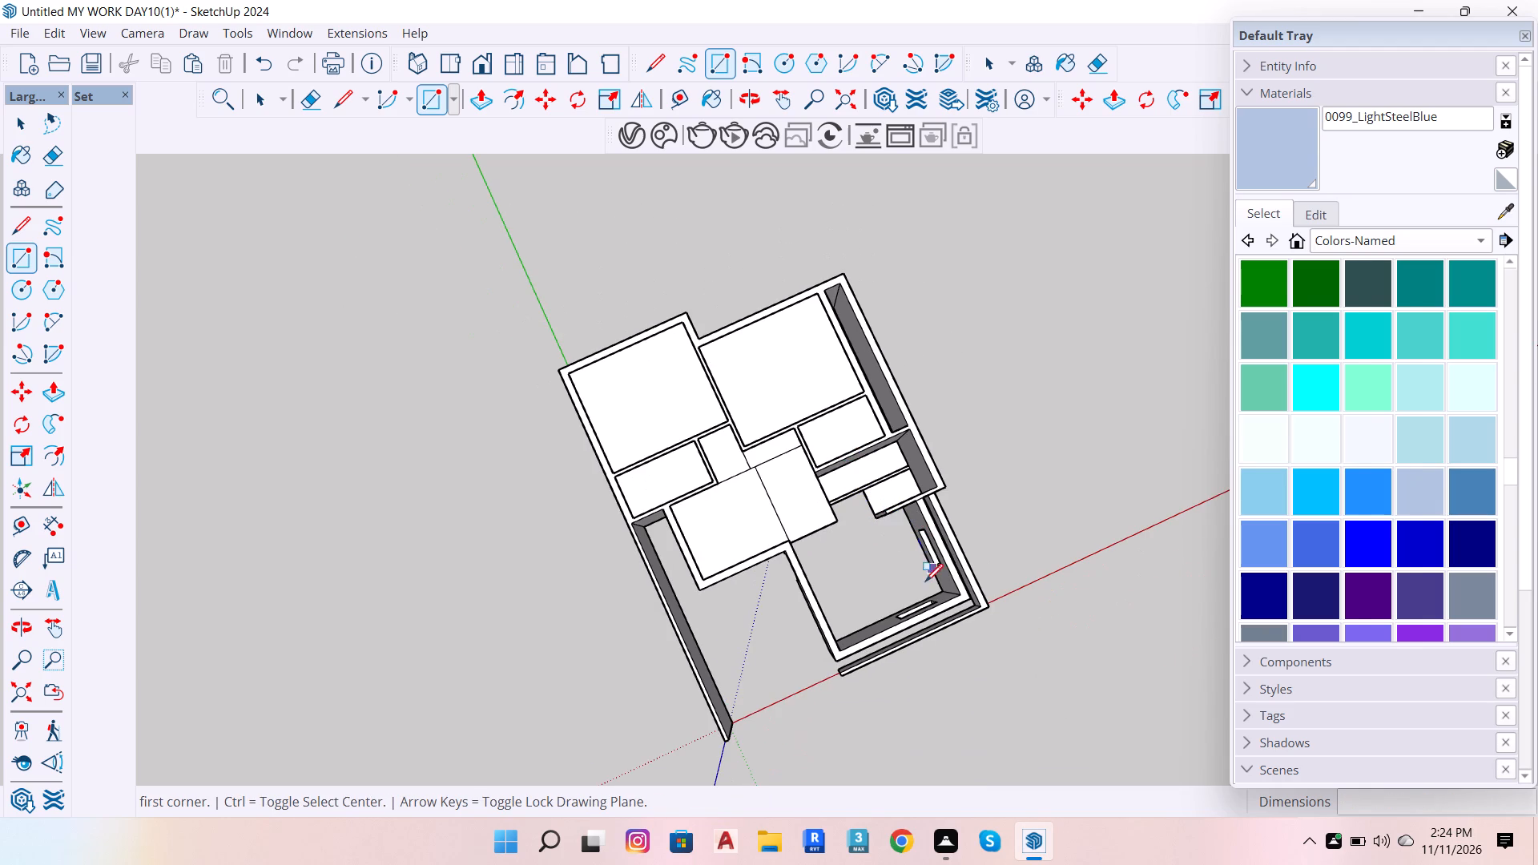
{"action": "left_click", "coordinate": [962, 597]}
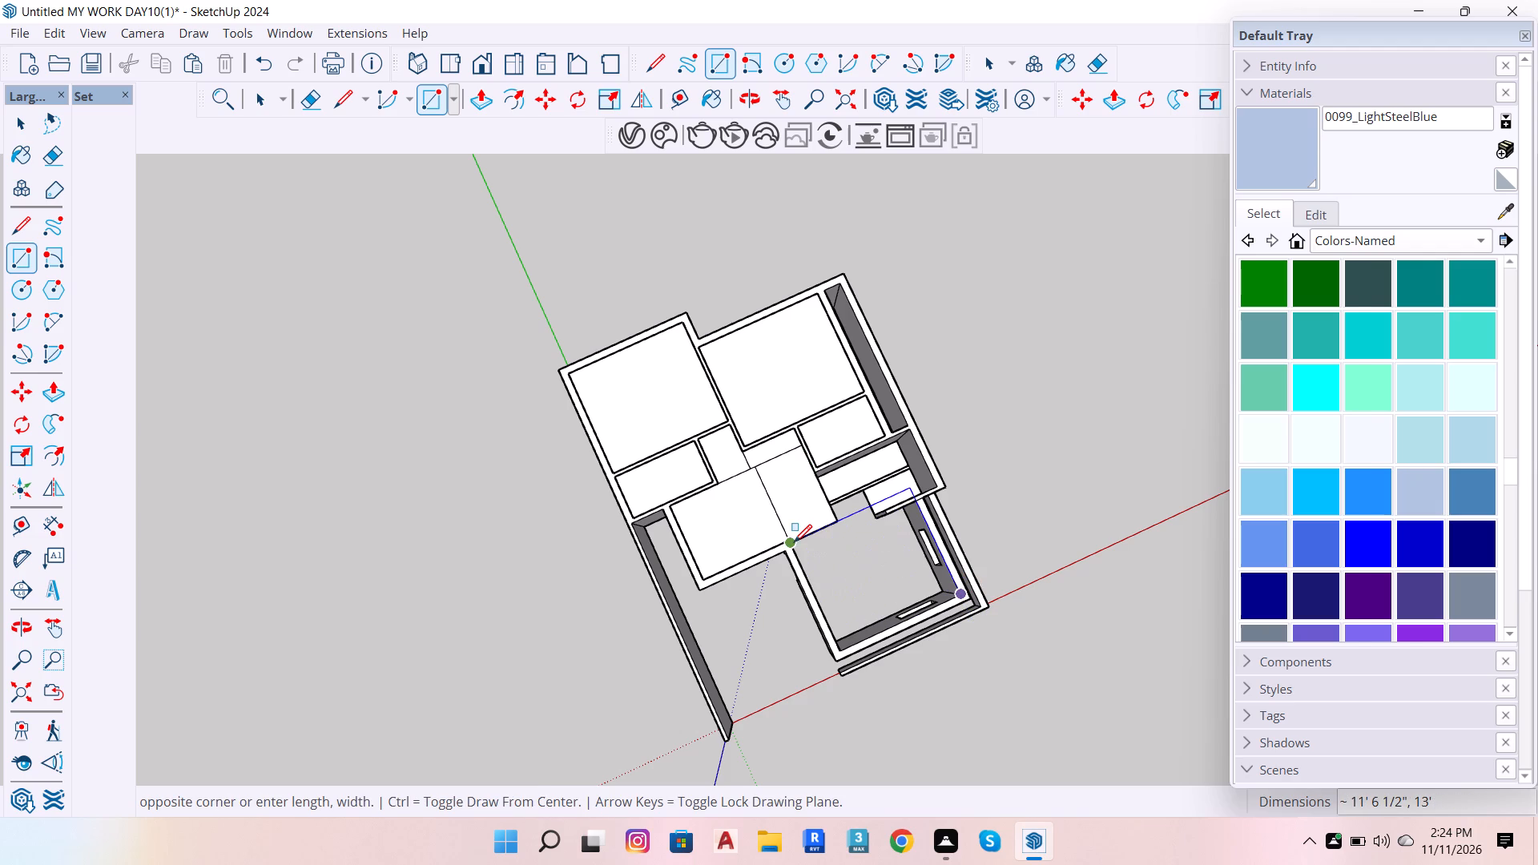
{"action": "left_click", "coordinate": [794, 541]}
{"action": "scroll", "coordinate": [914, 509], "scroll_direction": "up", "scroll_amount": 12}
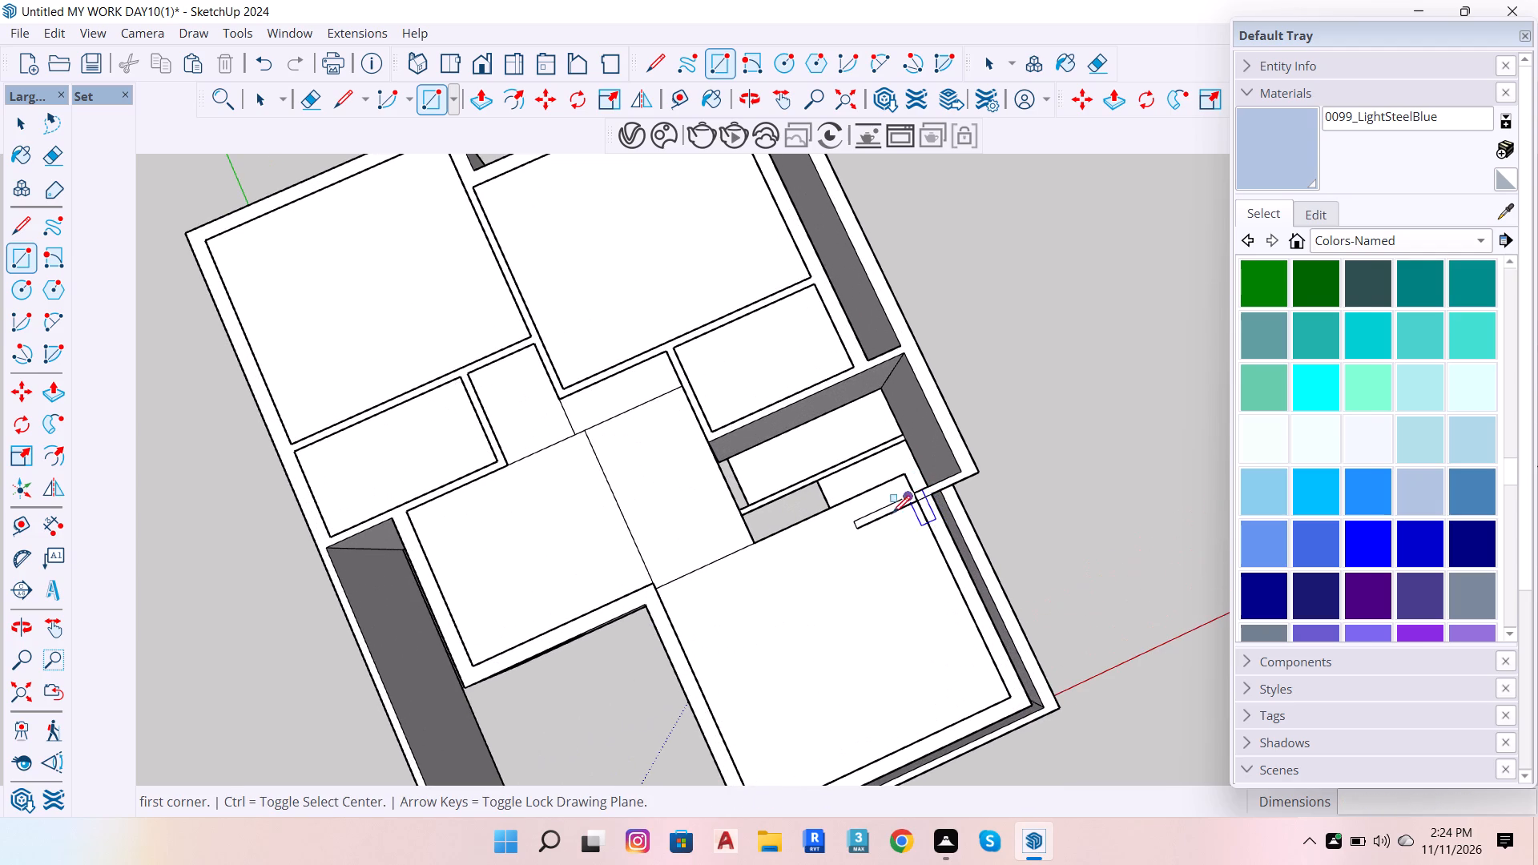
Trace the projecting wall corner at the living room's upper edge with lines and erase the rectangle edges overlapping that wall.
{"action": "key", "text": "space"}
{"action": "key", "text": "l"}
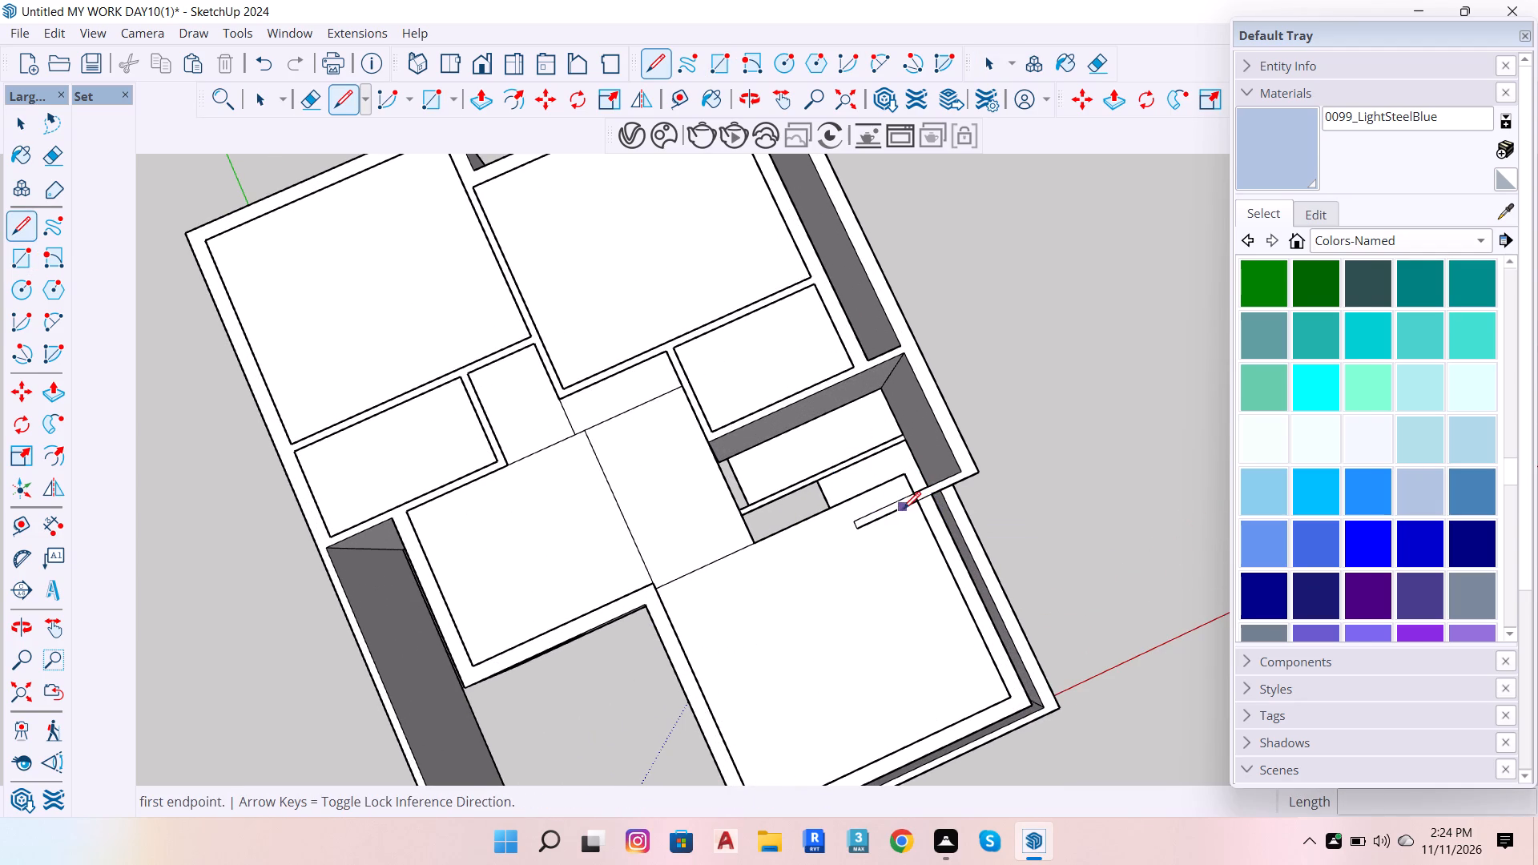
{"action": "left_click", "coordinate": [924, 505]}
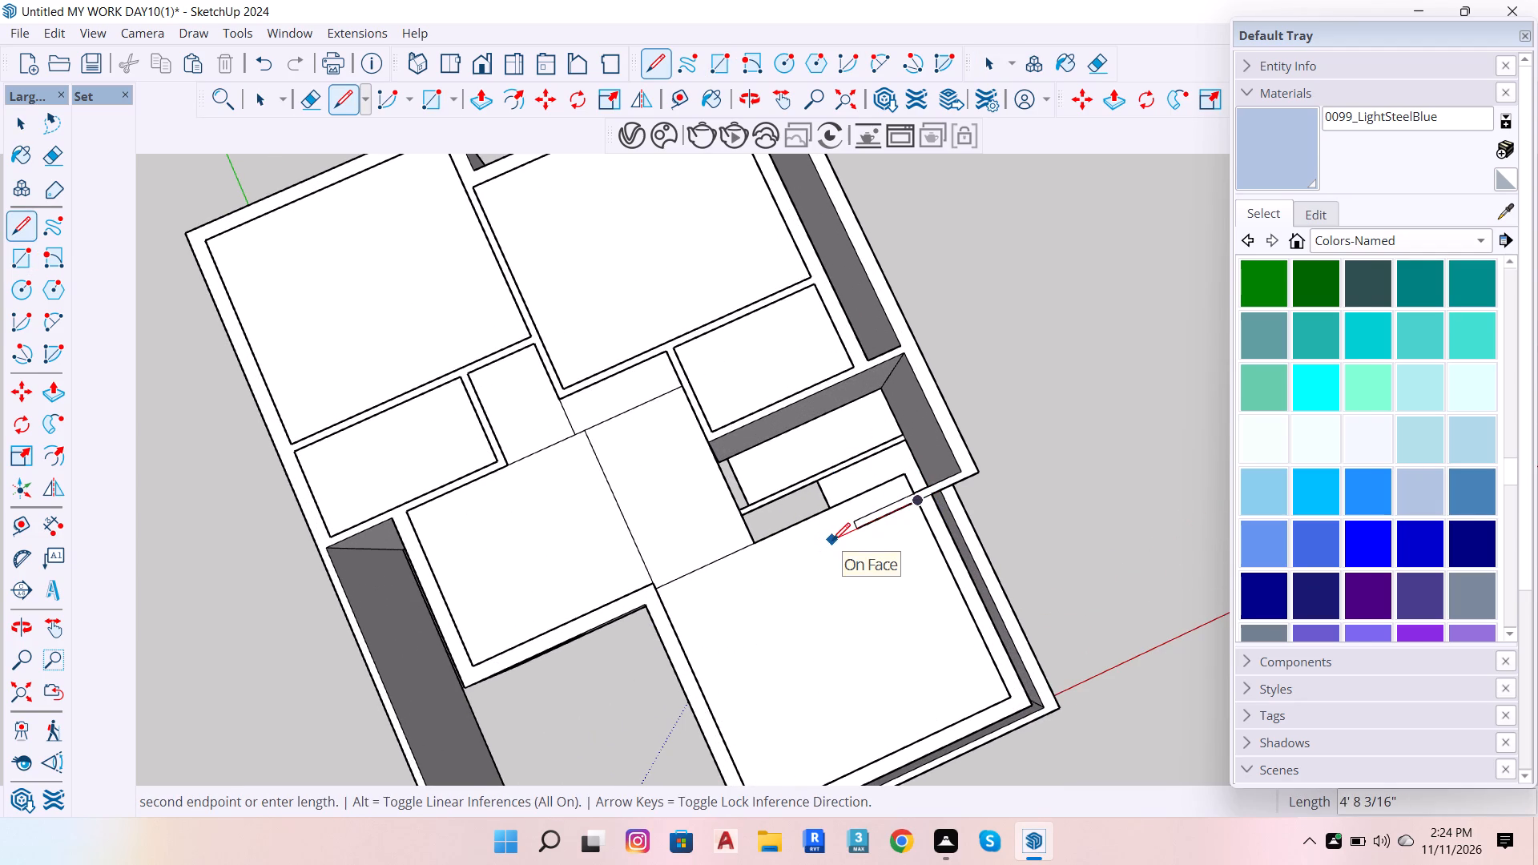
{"action": "left_click", "coordinate": [864, 530]}
{"action": "left_click", "coordinate": [852, 518]}
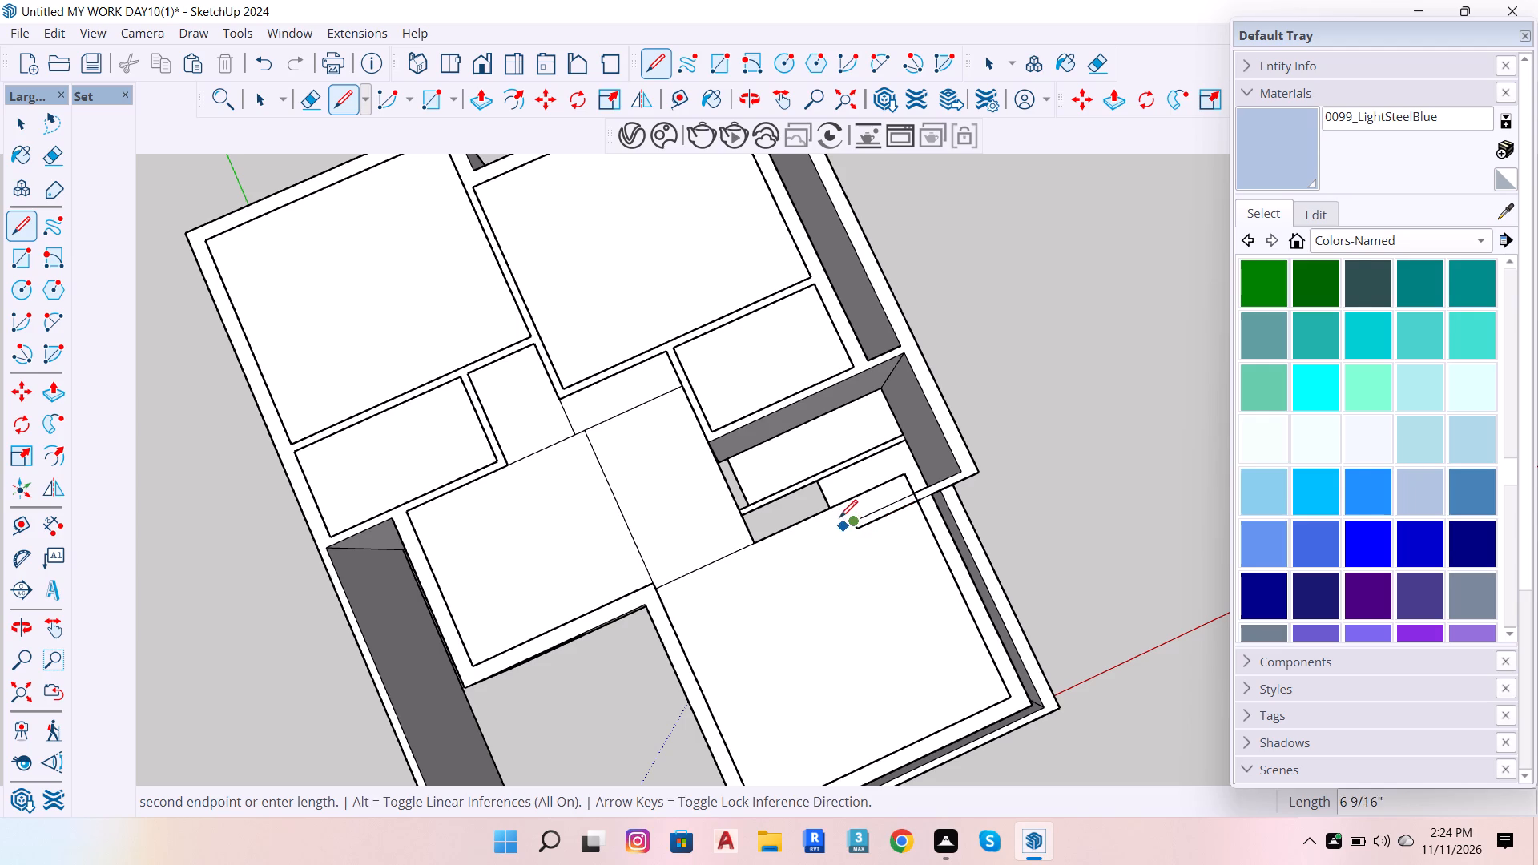
{"action": "left_click", "coordinate": [845, 502]}
{"action": "key", "text": "space"}
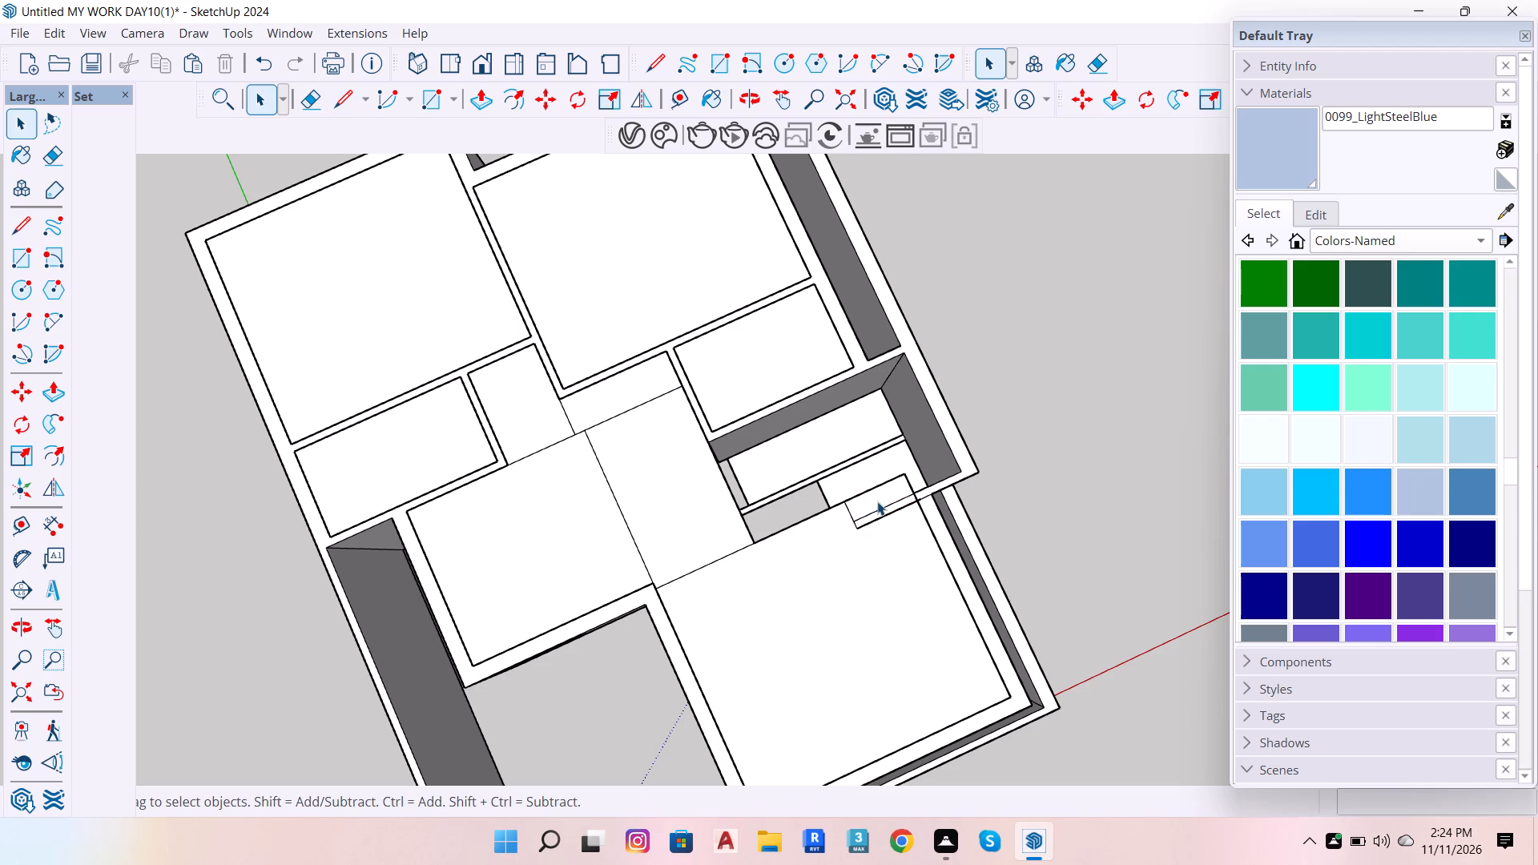
{"action": "key", "text": "r"}
{"action": "key", "text": "e"}
{"action": "left_click", "coordinate": [876, 488]}
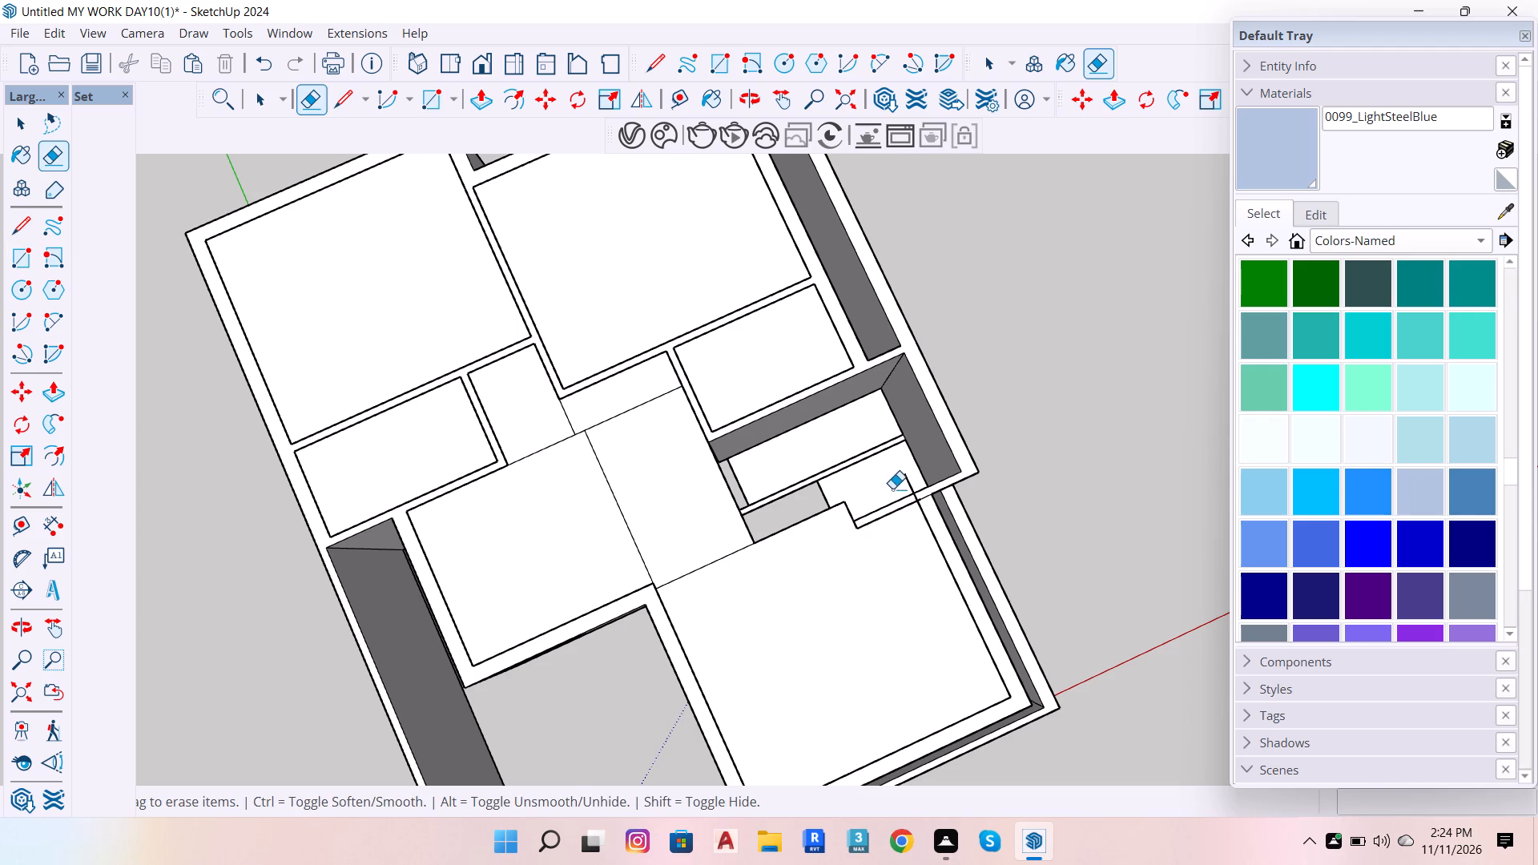
{"action": "left_click", "coordinate": [908, 484]}
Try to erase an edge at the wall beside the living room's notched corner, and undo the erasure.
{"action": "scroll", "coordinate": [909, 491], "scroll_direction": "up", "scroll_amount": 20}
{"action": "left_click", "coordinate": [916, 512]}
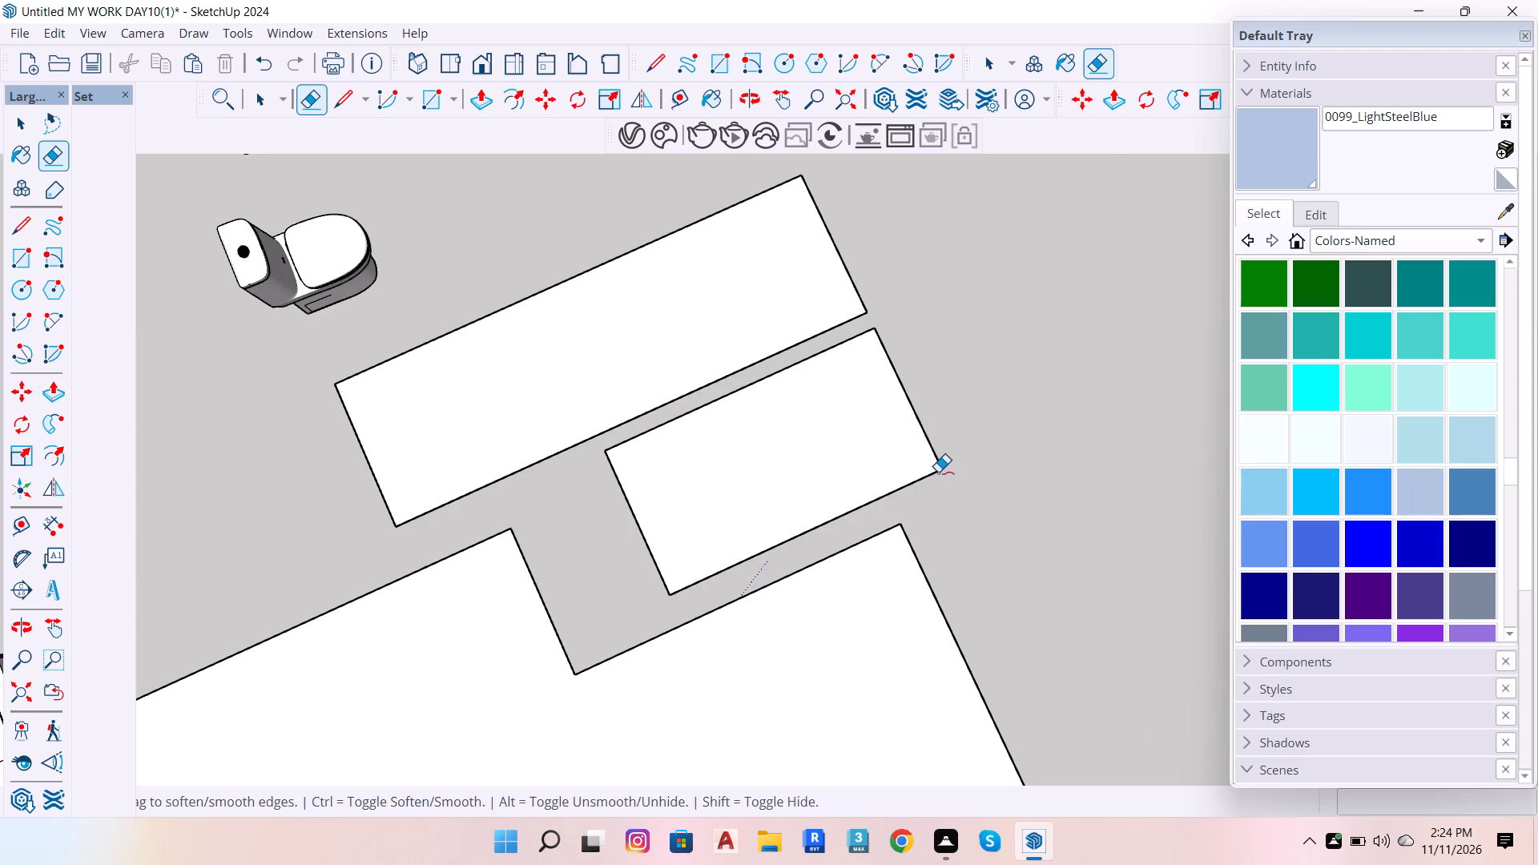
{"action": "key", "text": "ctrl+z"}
Erase the dividing edges between the living room, hall, kitchen and passage rectangles to merge them into one face.
{"action": "scroll", "coordinate": [943, 463], "scroll_direction": "down", "scroll_amount": 14}
{"action": "scroll", "coordinate": [820, 517], "scroll_direction": "down", "scroll_amount": 6}
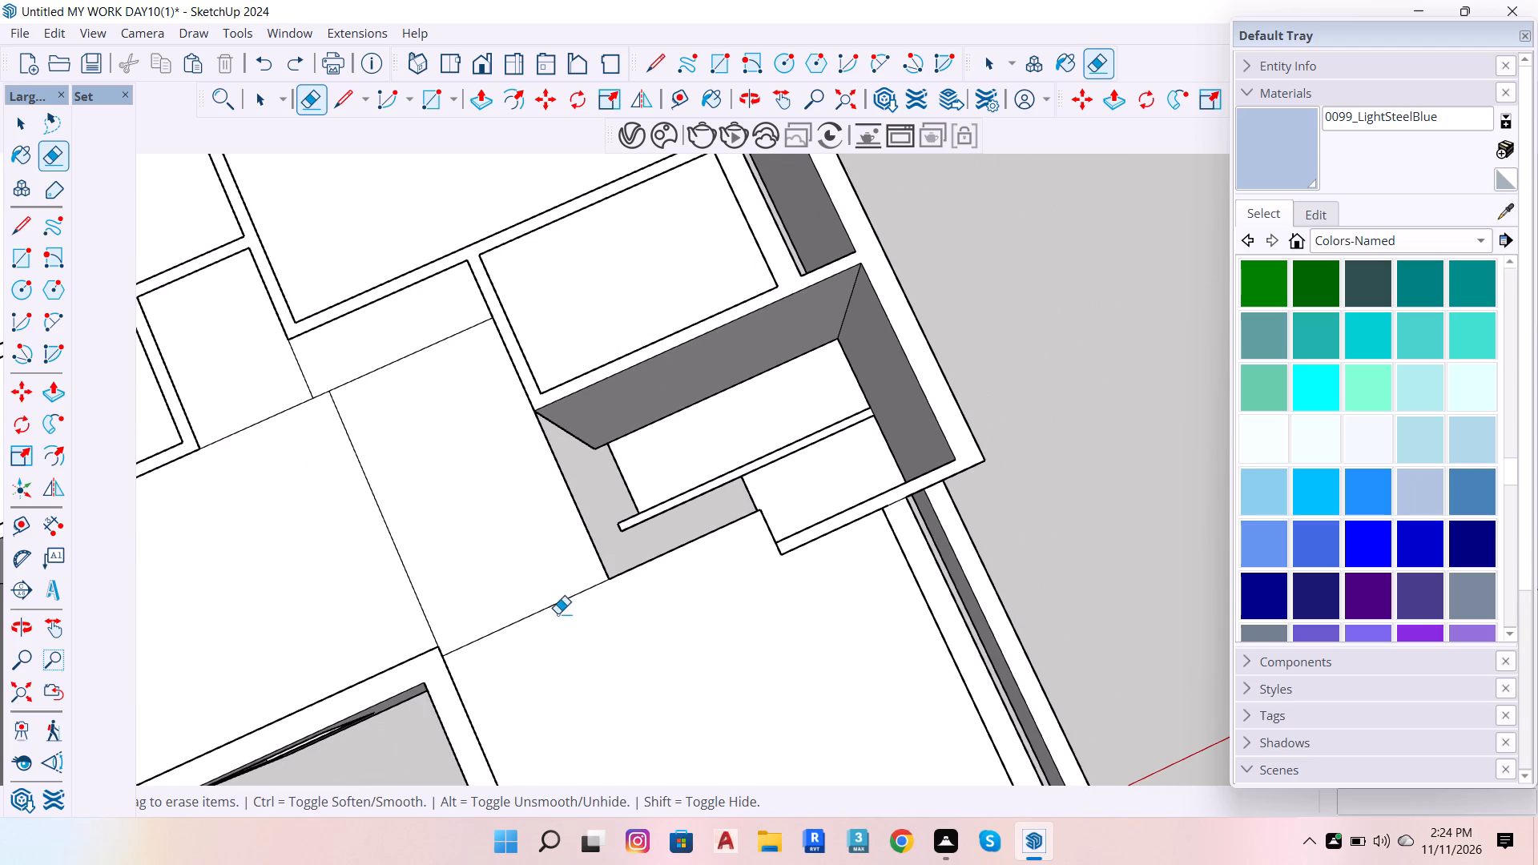
{"action": "left_click_drag", "start_coordinate": [558, 614], "coordinate": [509, 550]}
{"action": "left_click_drag", "start_coordinate": [396, 352], "coordinate": [353, 435]}
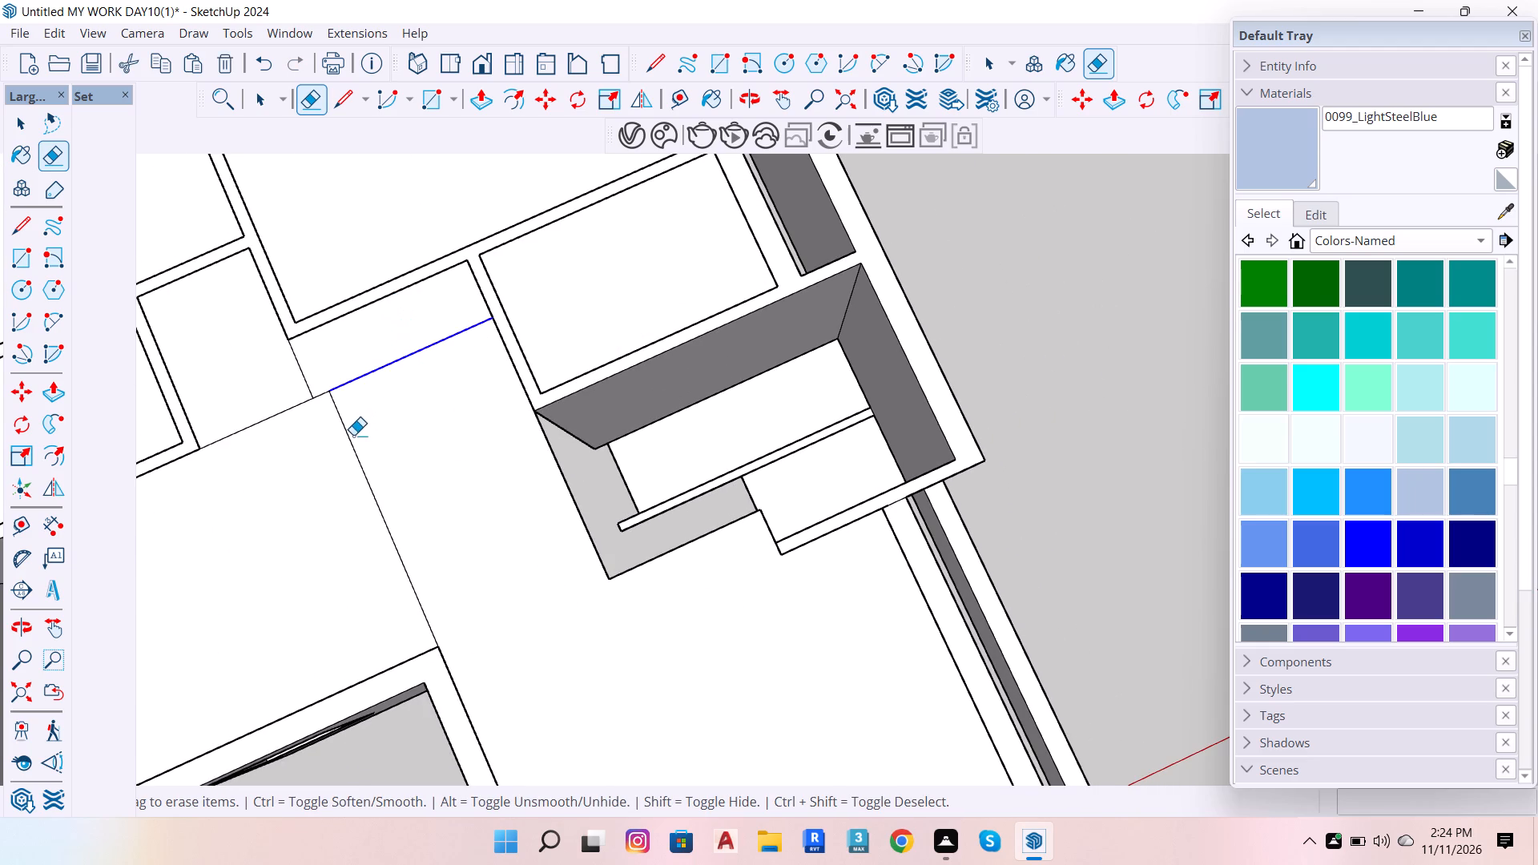
{"action": "left_click_drag", "start_coordinate": [353, 435], "coordinate": [296, 384]}
{"action": "scroll", "coordinate": [579, 499], "scroll_direction": "down", "scroll_amount": 6}
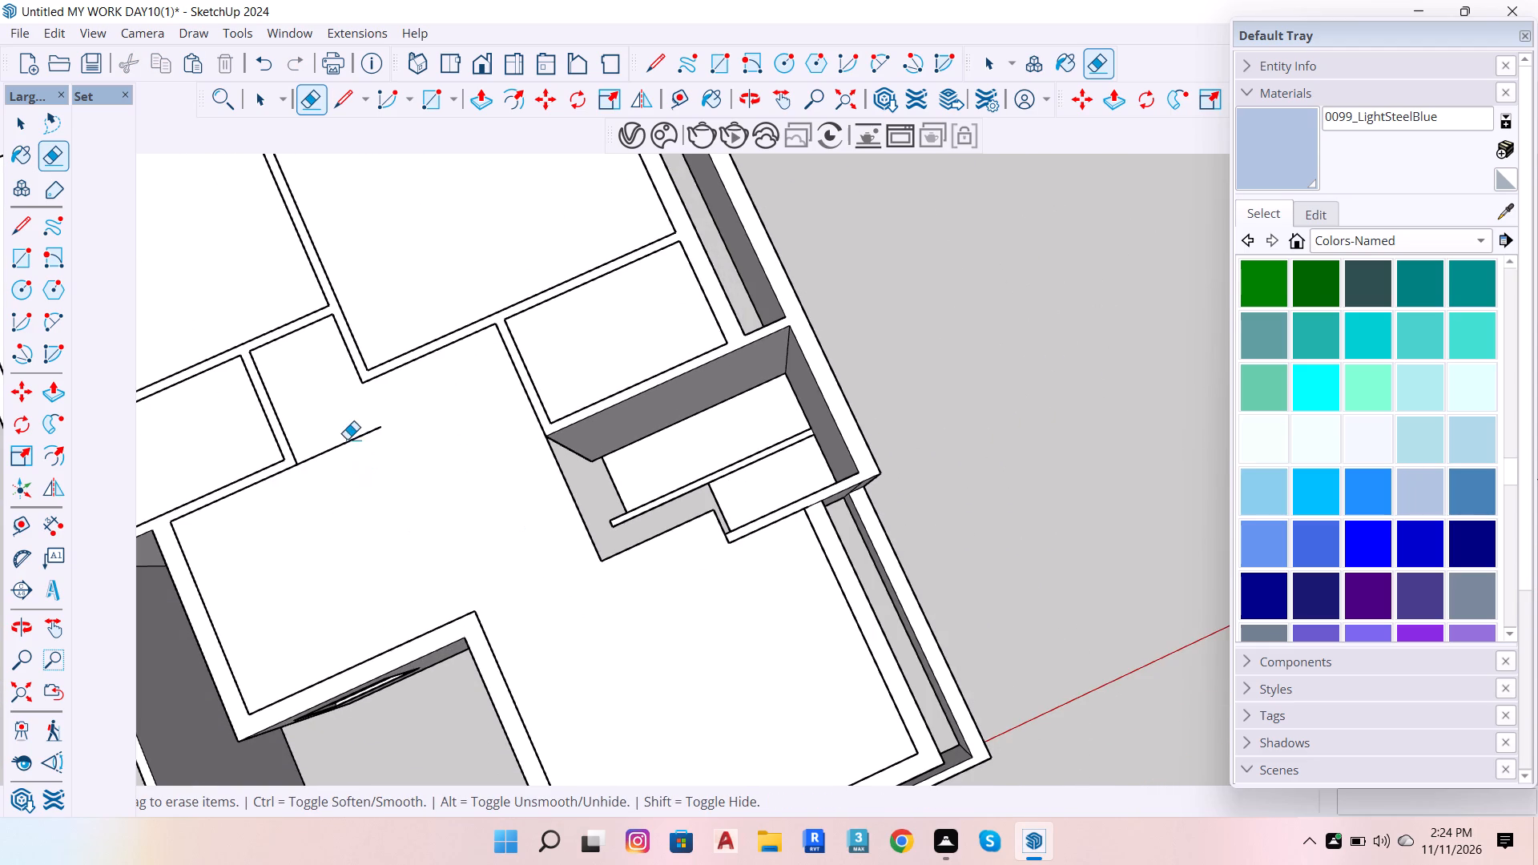
{"action": "left_click_drag", "start_coordinate": [344, 428], "coordinate": [346, 442]}
{"action": "scroll", "coordinate": [665, 520], "scroll_direction": "down", "scroll_amount": 7}
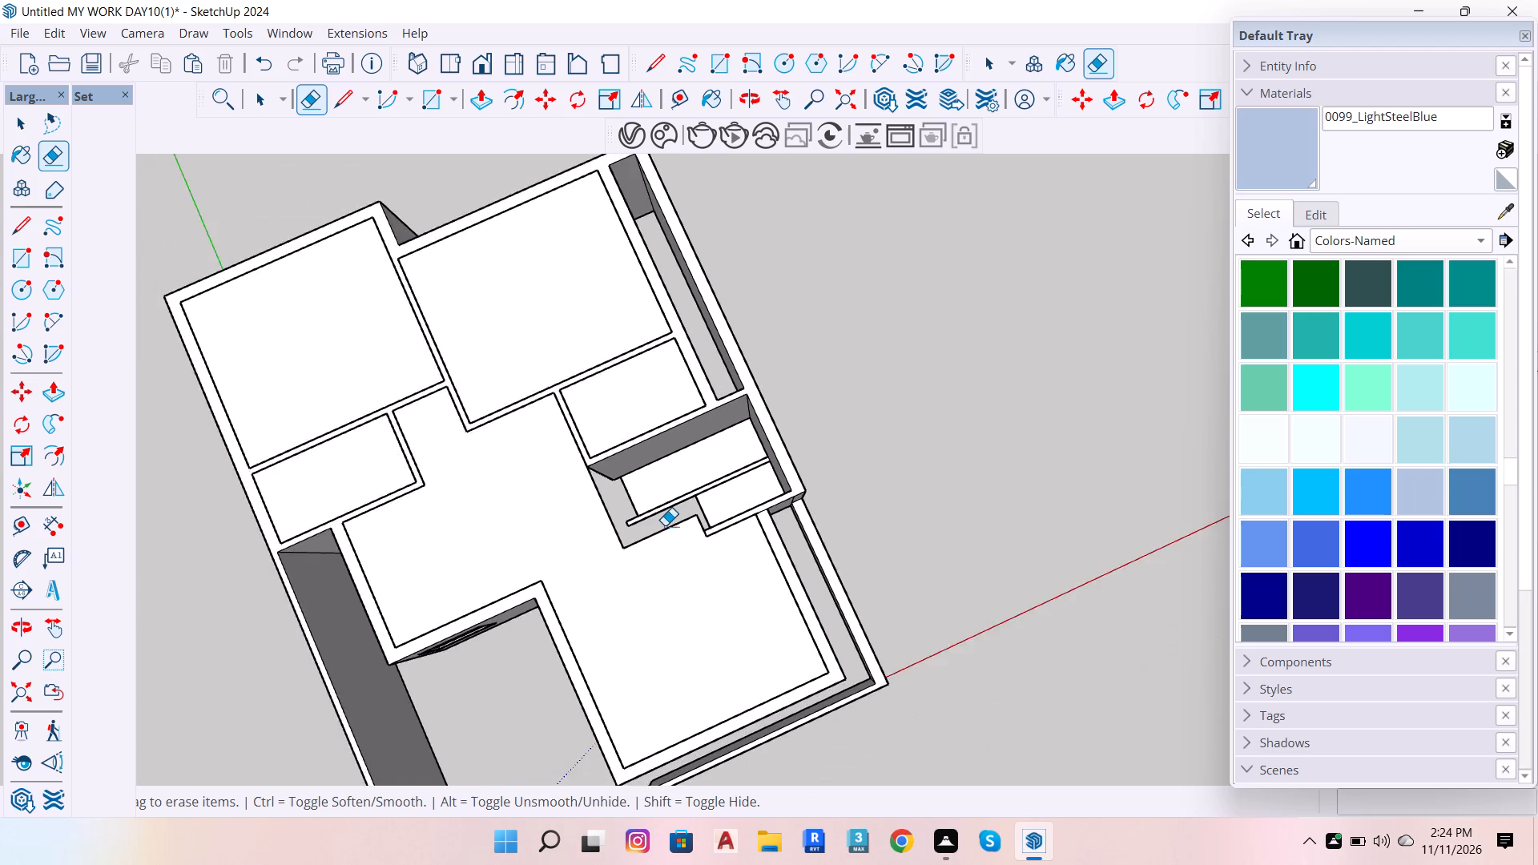
Select the merged living, hall and kitchen face plus the bedroom and bathroom faces with their edges, and group them.
{"action": "scroll", "coordinate": [665, 526], "scroll_direction": "down", "scroll_amount": 6}
{"action": "scroll", "coordinate": [853, 529], "scroll_direction": "up", "scroll_amount": 5}
{"action": "key", "text": "space"}
{"action": "left_click", "coordinate": [612, 633]}
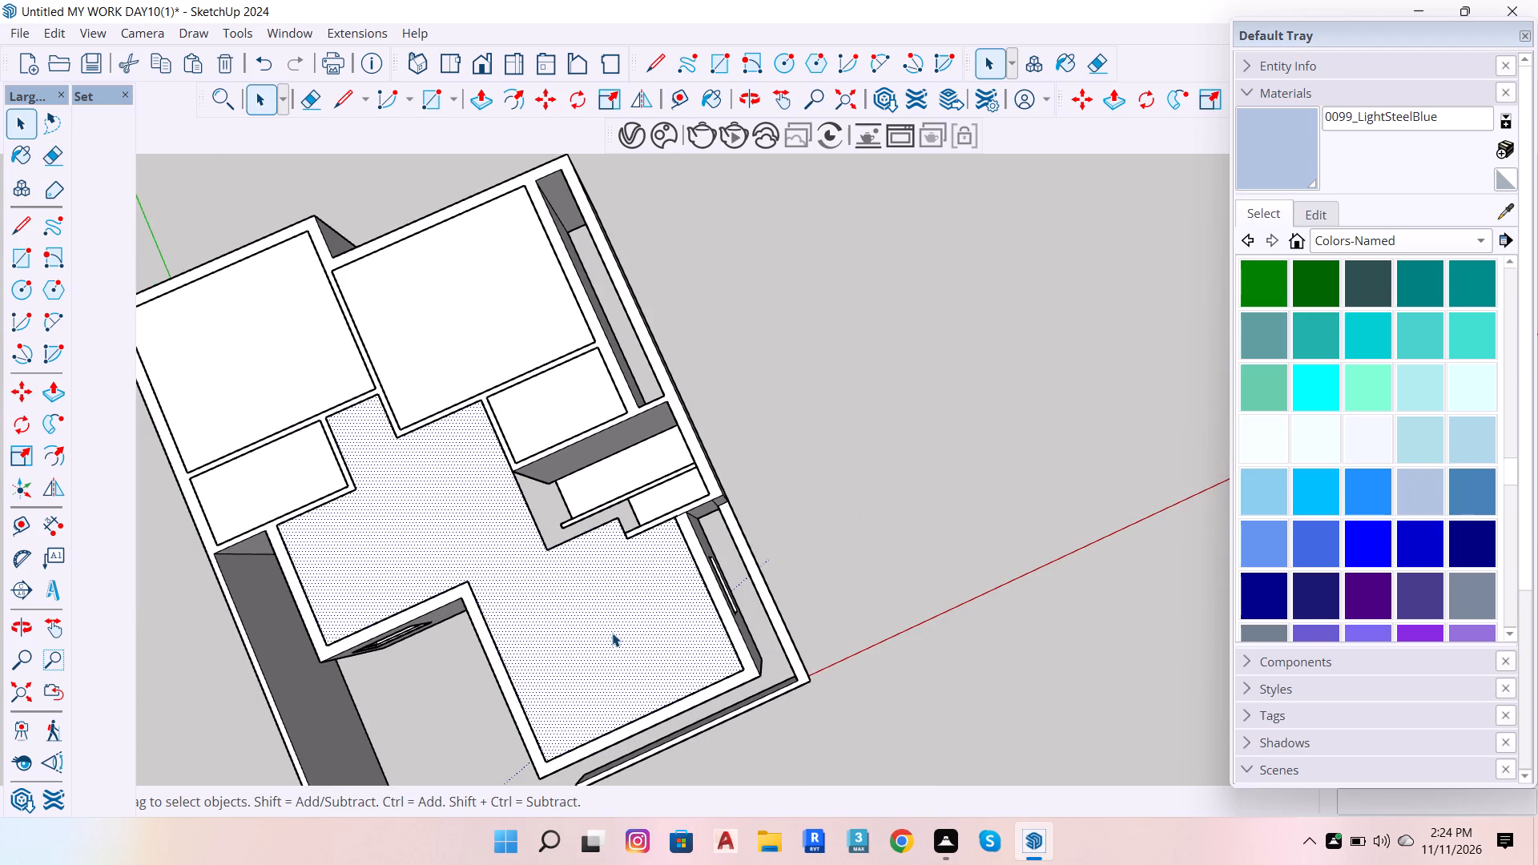
{"action": "left_click", "coordinate": [292, 471], "text": "shift"}
{"action": "left_click", "coordinate": [276, 350], "text": "shift"}
{"action": "left_click", "coordinate": [490, 337], "text": "shift"}
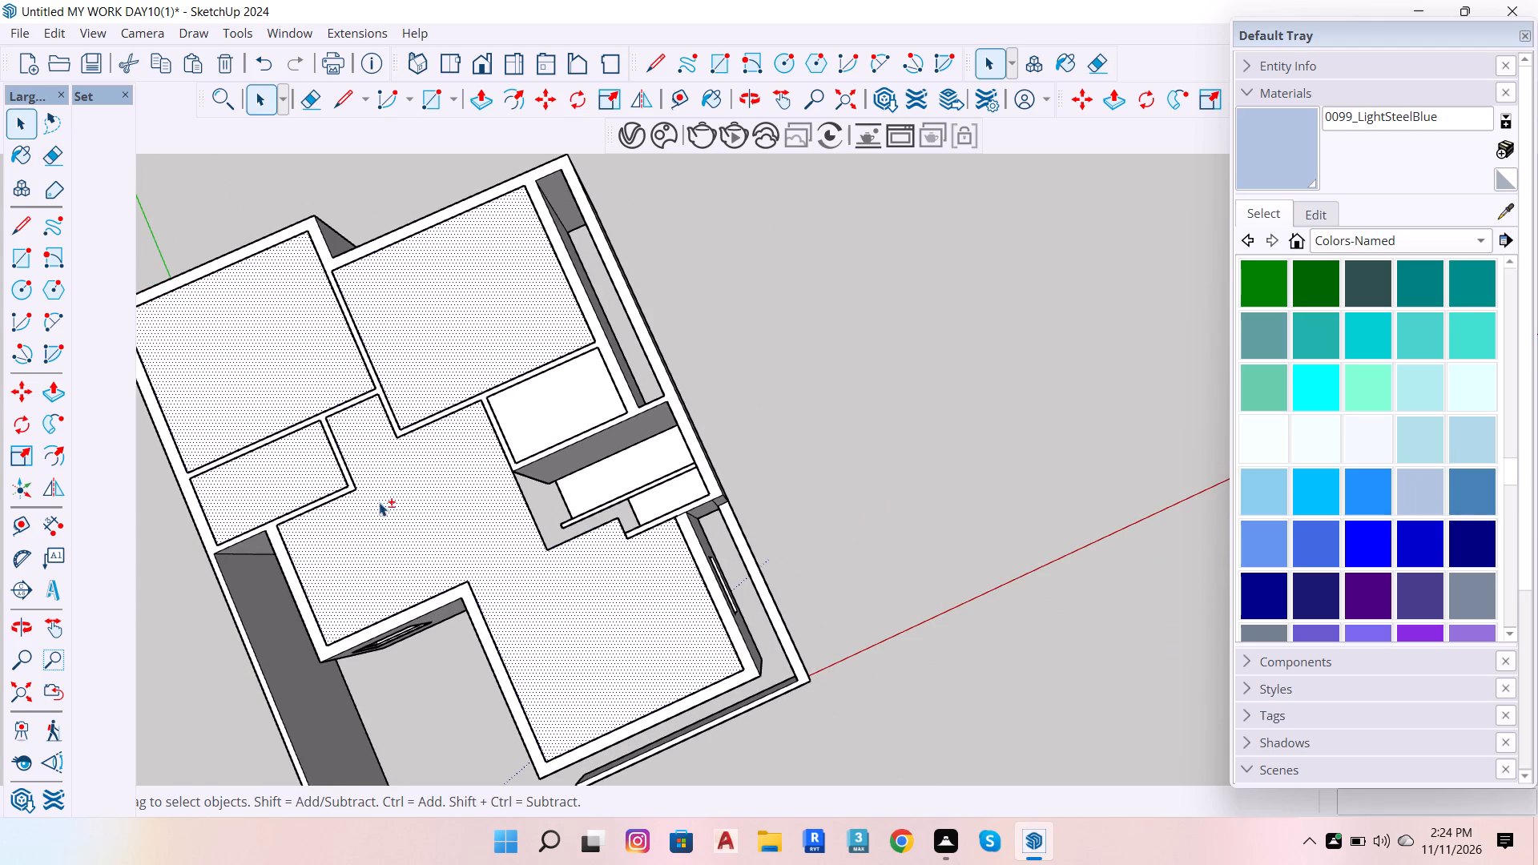
{"action": "double_click", "coordinate": [379, 502], "text": "shift"}
{"action": "double_click", "coordinate": [440, 495]}
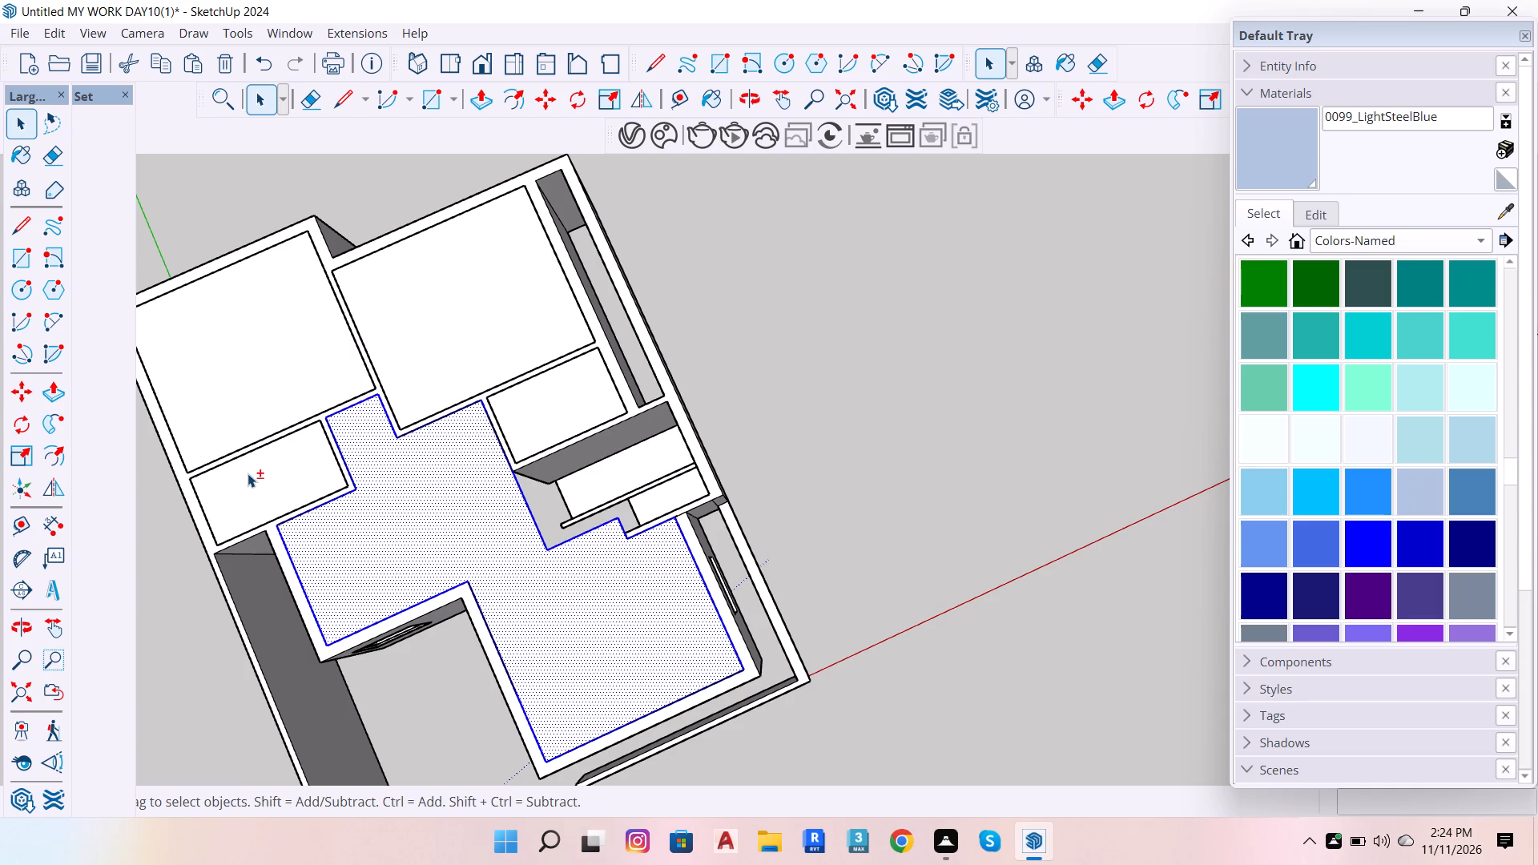
{"action": "double_click", "coordinate": [254, 477], "text": "shift"}
{"action": "double_click", "coordinate": [280, 381], "text": "shift"}
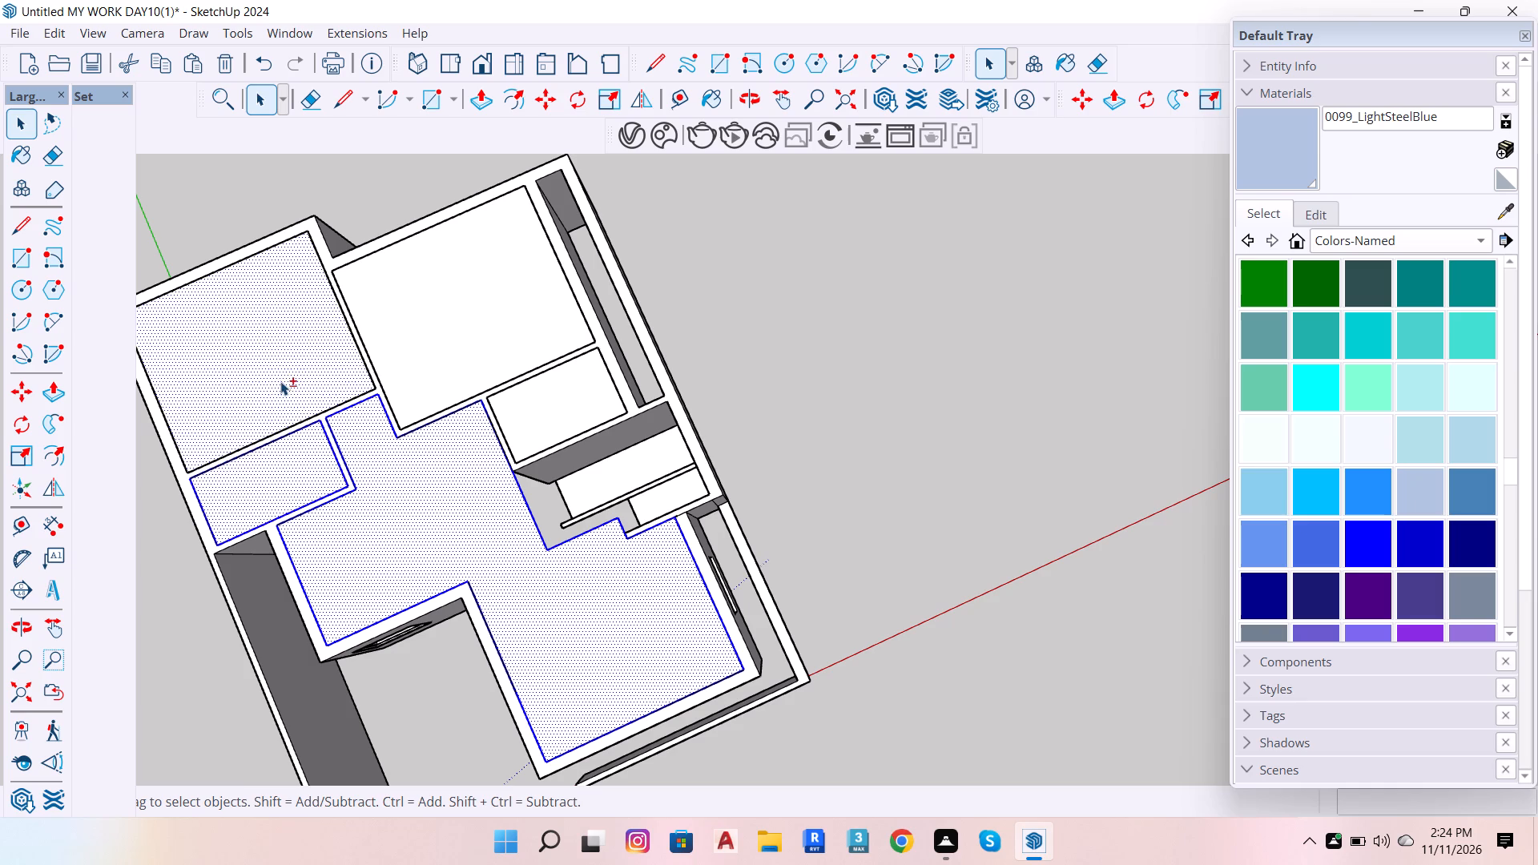
{"action": "double_click", "coordinate": [508, 336], "text": "shift"}
{"action": "double_click", "coordinate": [548, 401], "text": "shift"}
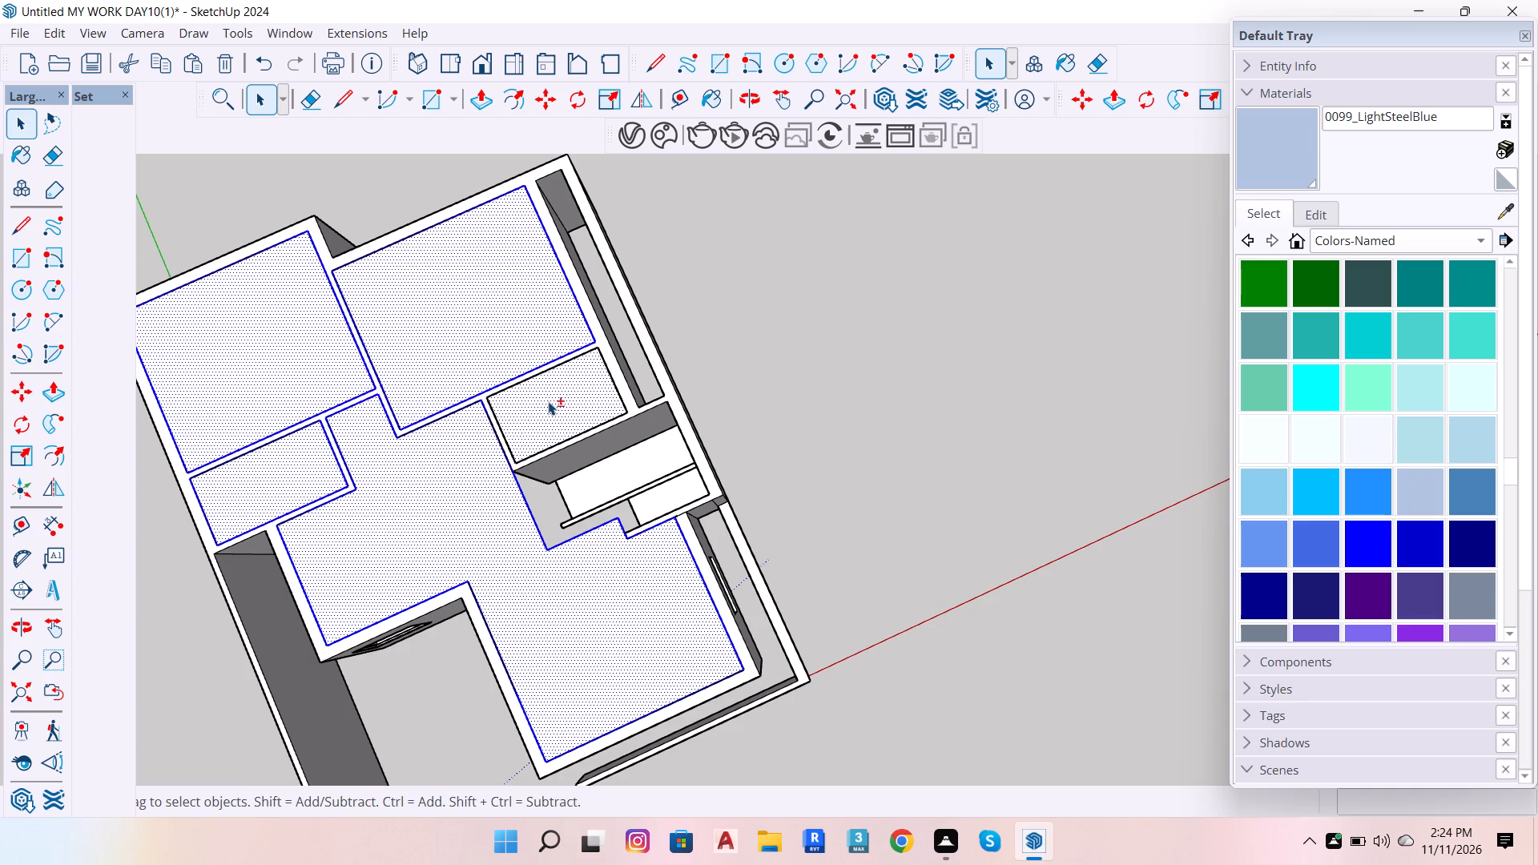
{"action": "right_click", "coordinate": [570, 619]}
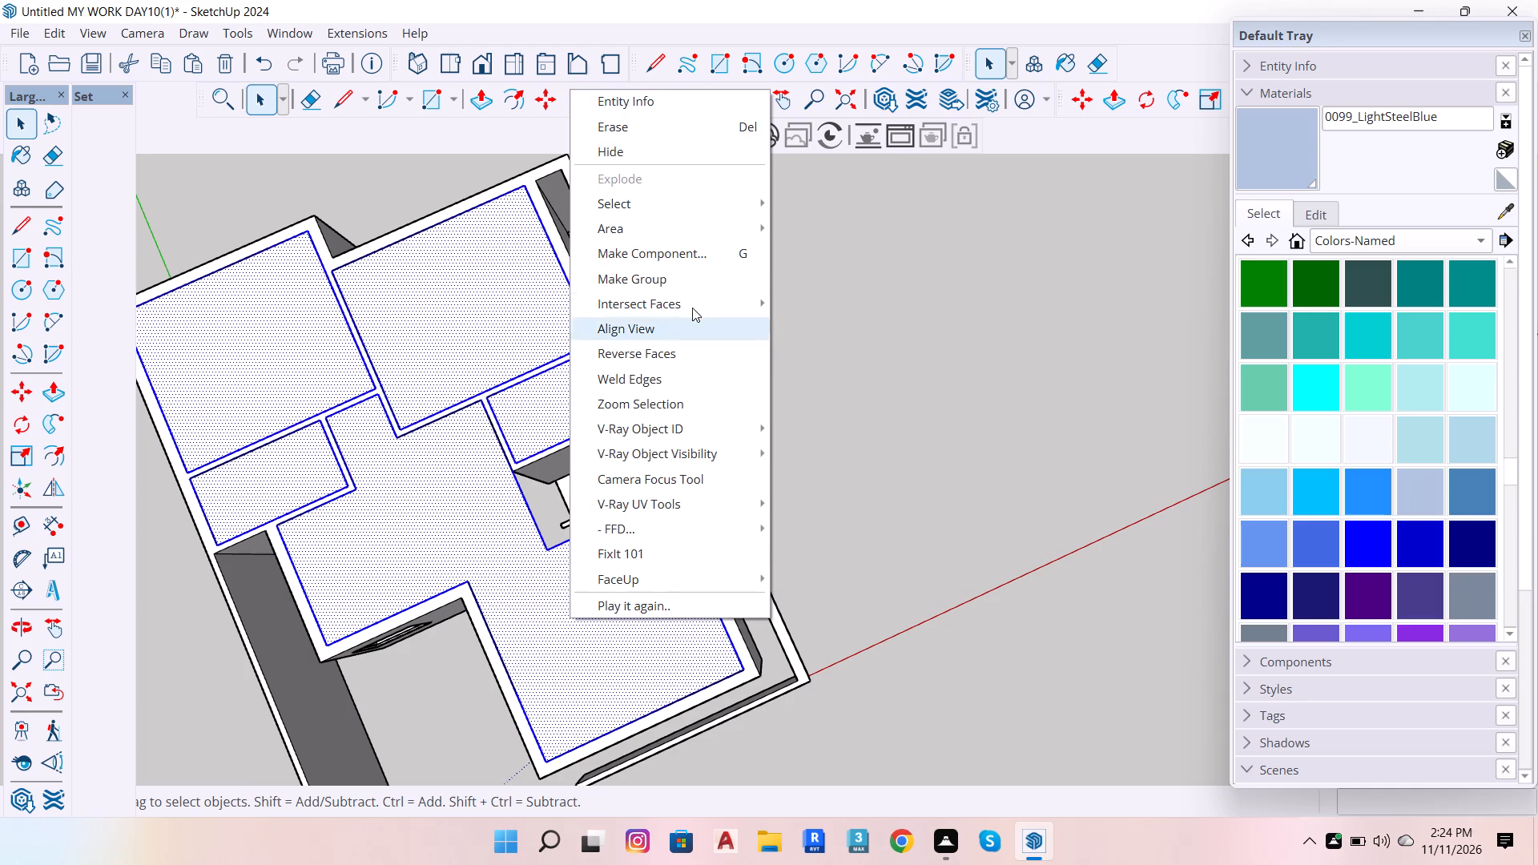
{"action": "left_click", "coordinate": [687, 289]}
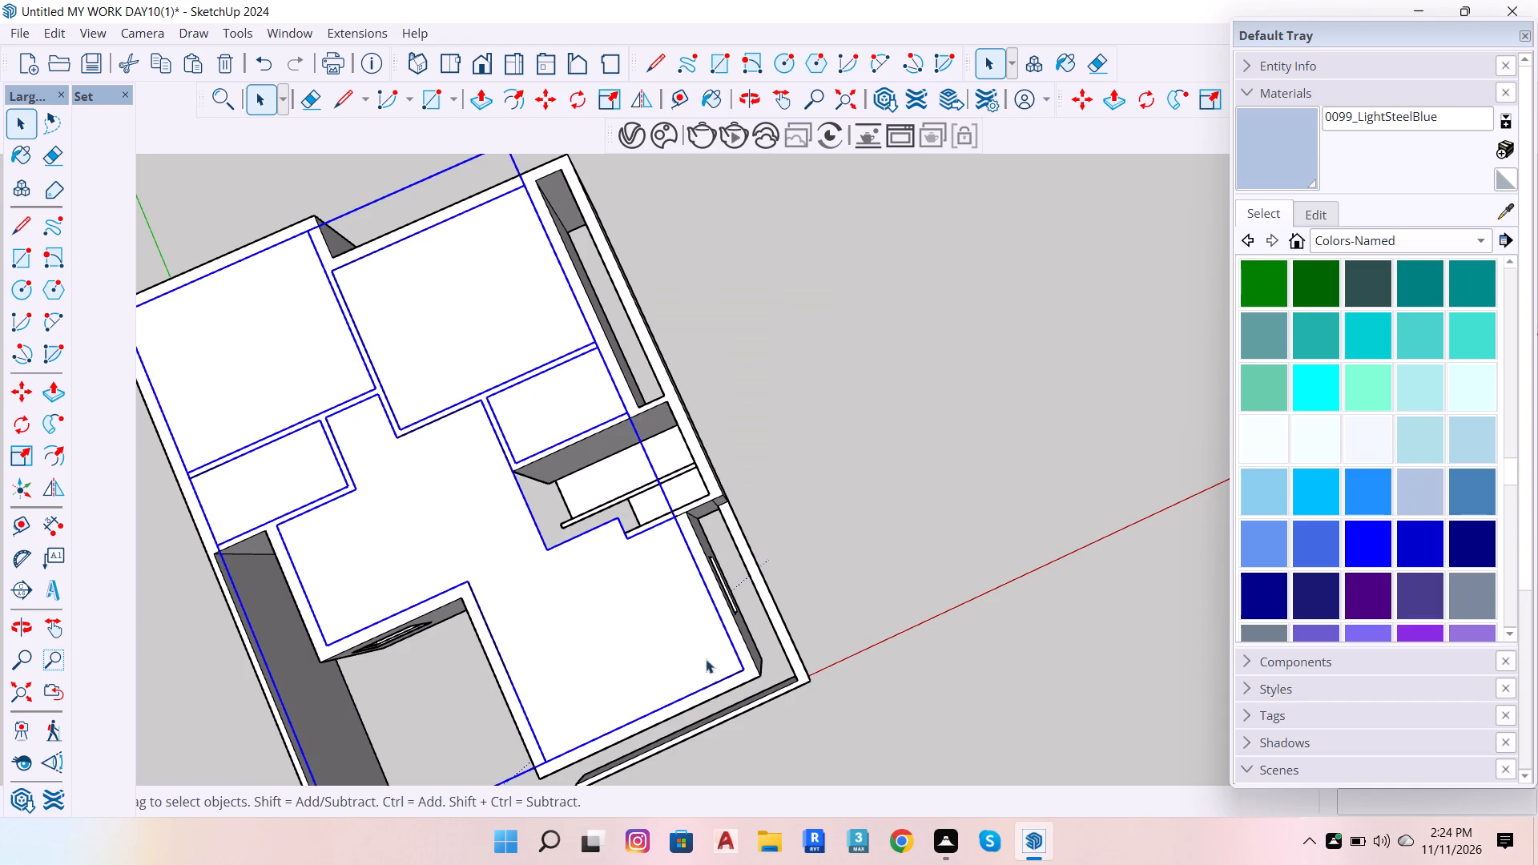
Move the grouped room faces about 36' along the red axis, clear of the house.
{"action": "key", "text": "m"}
{"action": "left_click", "coordinate": [747, 666]}
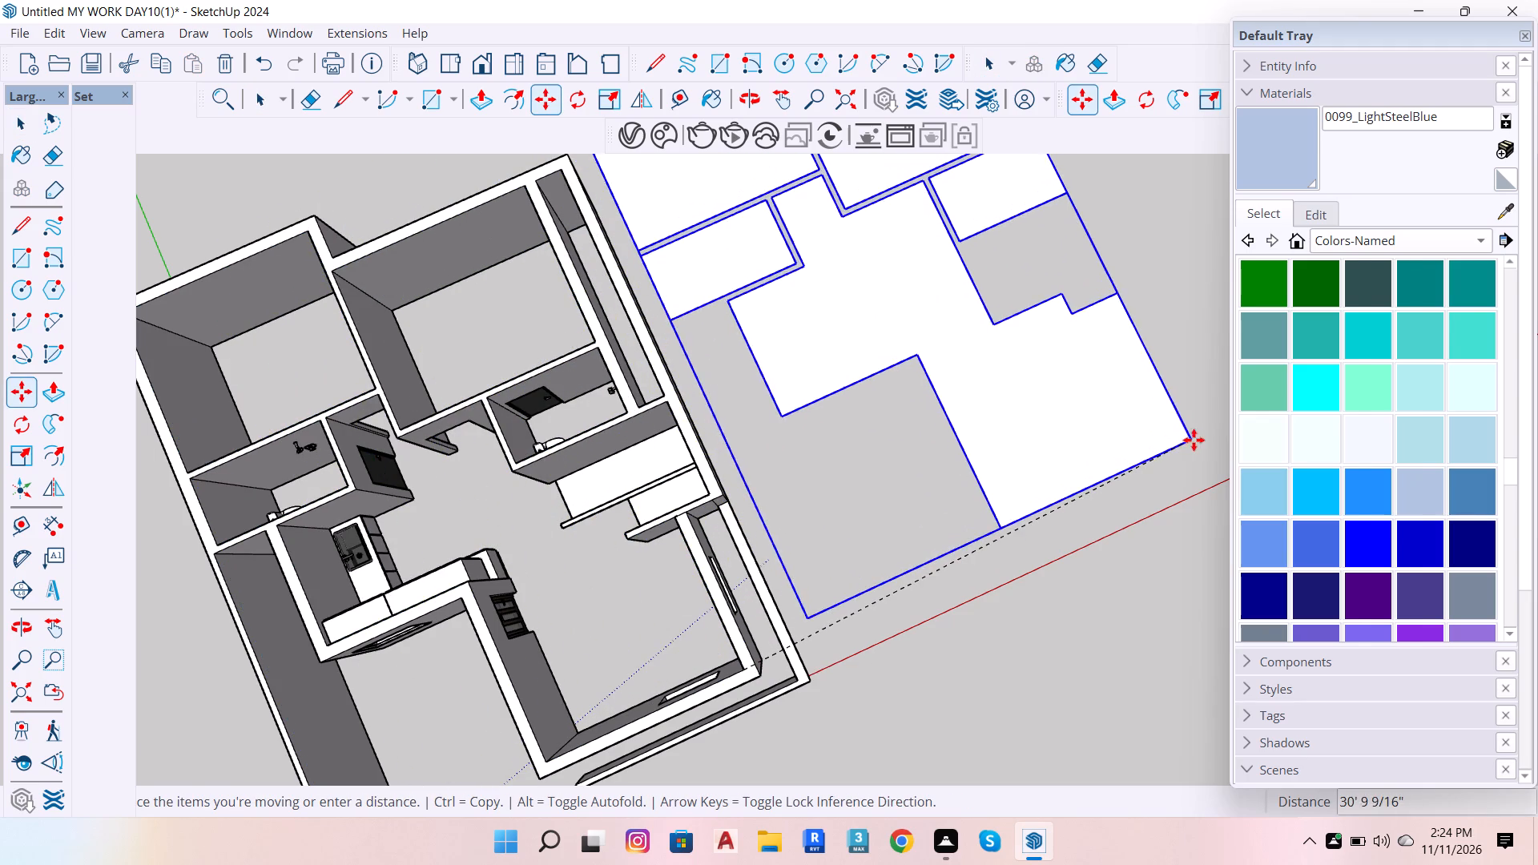
{"action": "key", "text": "Right"}
{"action": "scroll", "coordinate": [1156, 461], "scroll_direction": "down", "scroll_amount": 5}
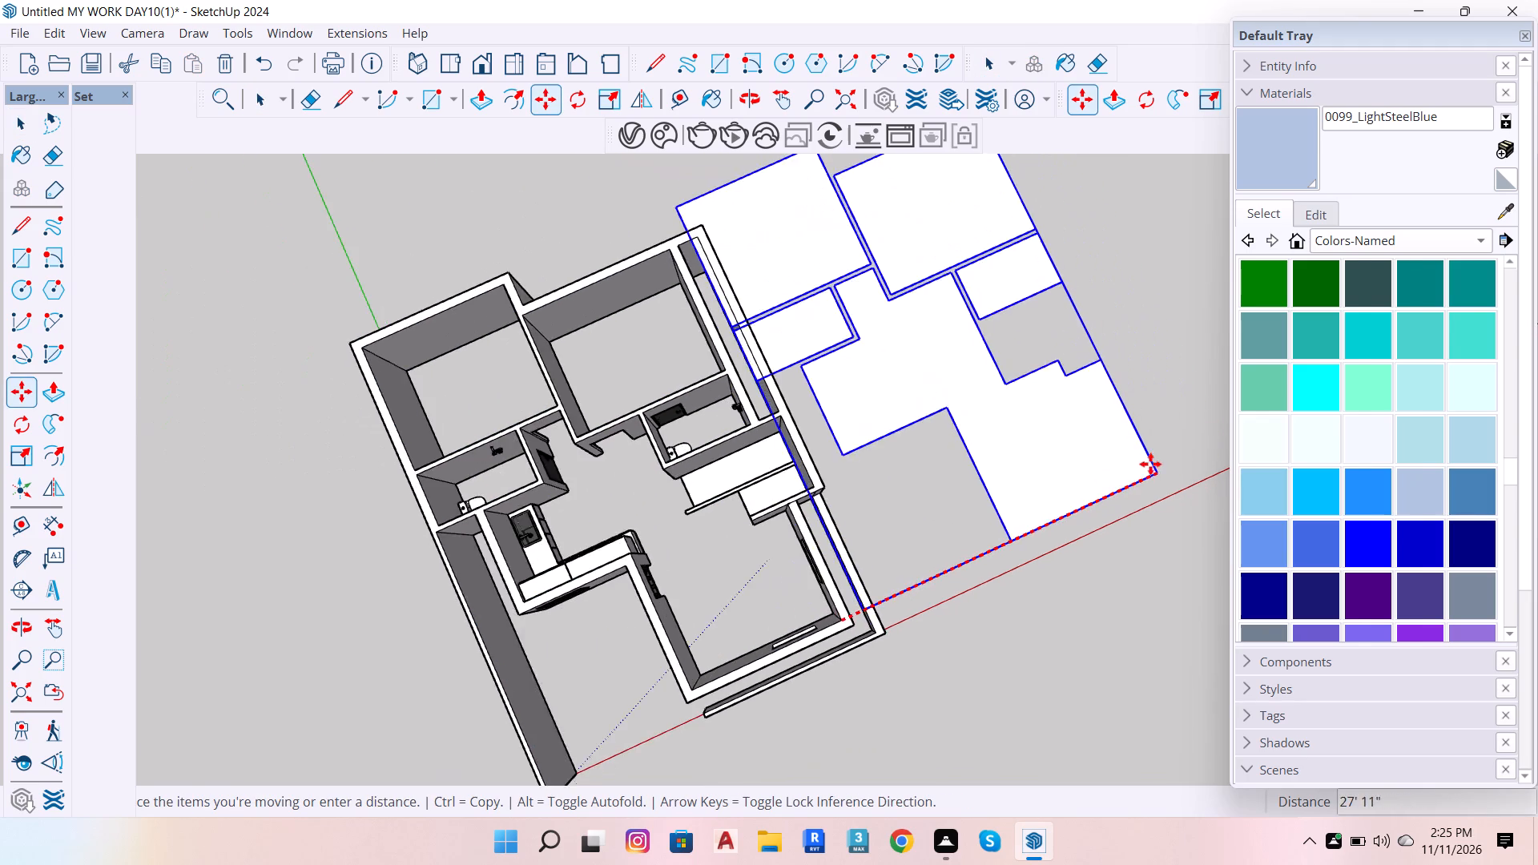
{"action": "scroll", "coordinate": [1139, 473], "scroll_direction": "down", "scroll_amount": 11}
{"action": "scroll", "coordinate": [1017, 512], "scroll_direction": "down", "scroll_amount": 6}
{"action": "scroll", "coordinate": [933, 554], "scroll_direction": "down", "scroll_amount": 6}
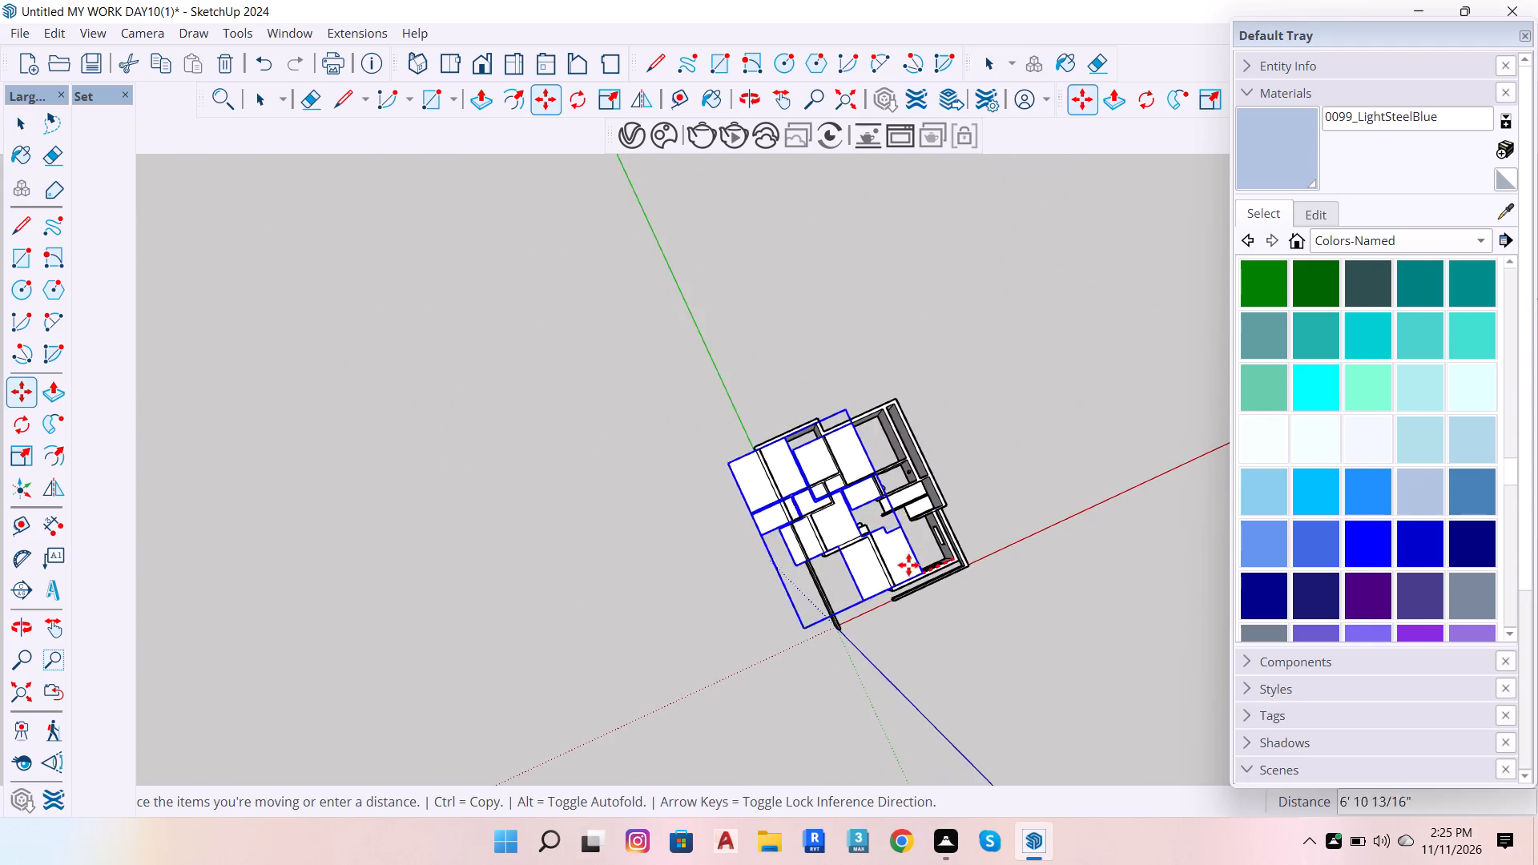
{"action": "scroll", "coordinate": [908, 565], "scroll_direction": "down", "scroll_amount": 4}
{"action": "scroll", "coordinate": [749, 623], "scroll_direction": "down", "scroll_amount": 6}
{"action": "scroll", "coordinate": [975, 558], "scroll_direction": "up", "scroll_amount": 6}
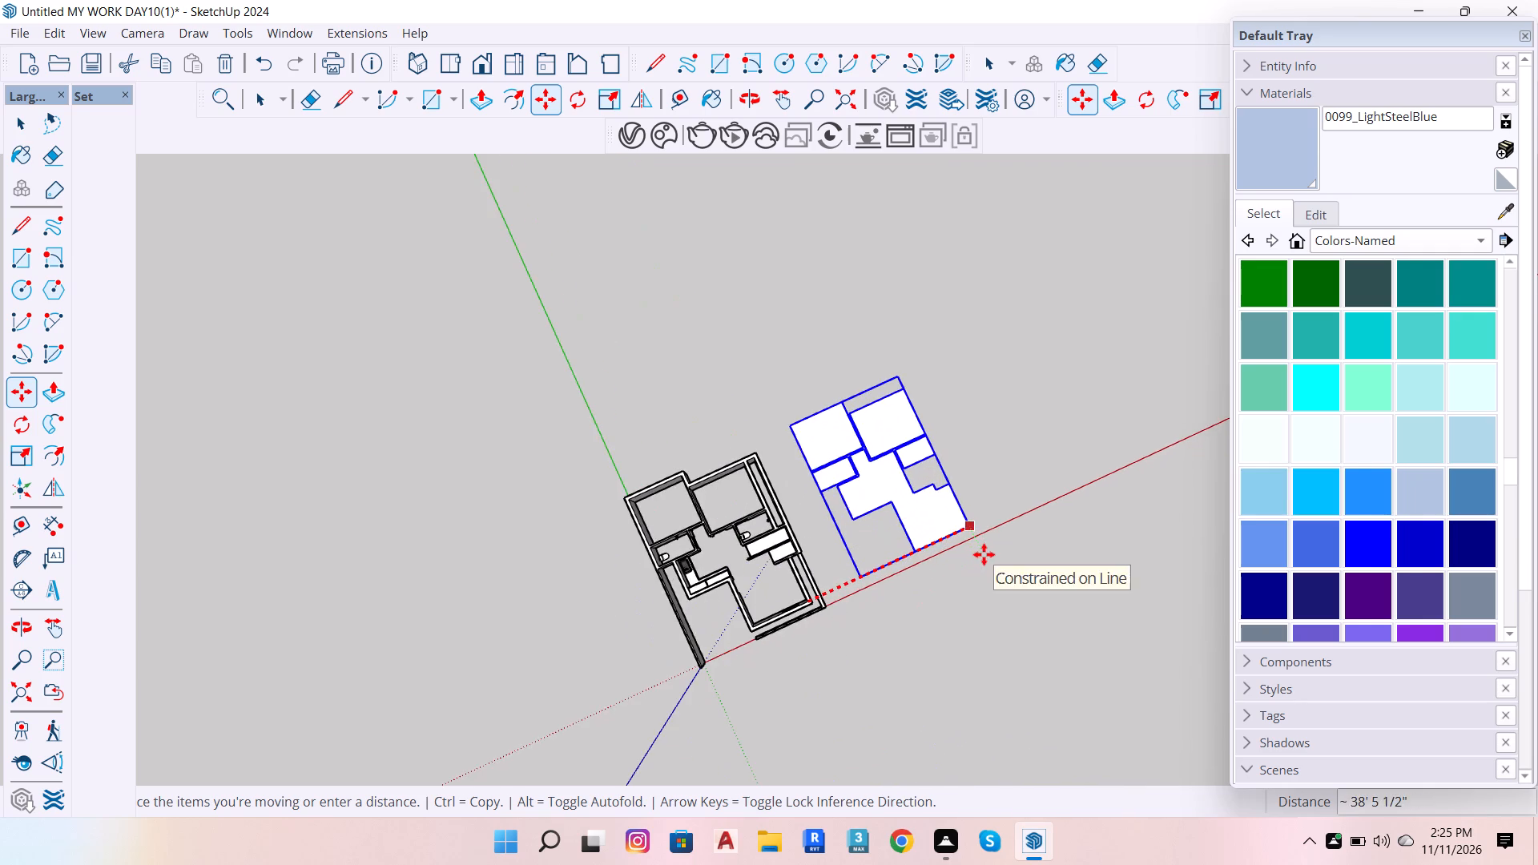
{"action": "scroll", "coordinate": [984, 555], "scroll_direction": "up", "scroll_amount": 15}
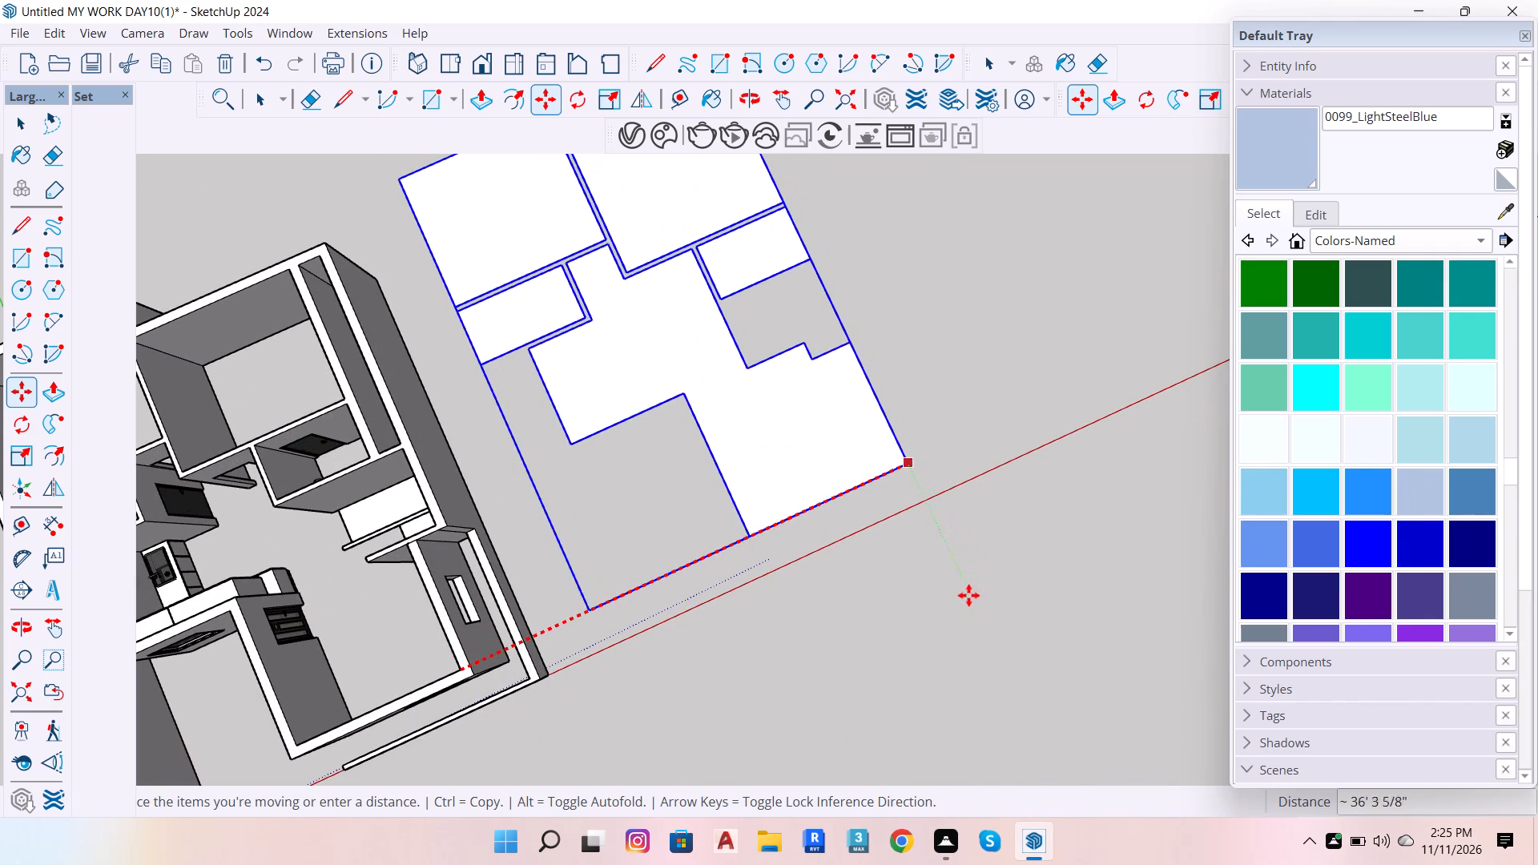
{"action": "left_click", "coordinate": [959, 606]}
Open the moved group for editing and select its merged living room, hall and kitchen face.
{"action": "key", "text": "space"}
{"action": "key", "text": "o"}
{"action": "left_click_drag", "start_coordinate": [805, 624], "coordinate": [713, 0]}
{"action": "left_click_drag", "start_coordinate": [711, 473], "coordinate": [719, 104]}
{"action": "left_click_drag", "start_coordinate": [637, 605], "coordinate": [634, 560]}
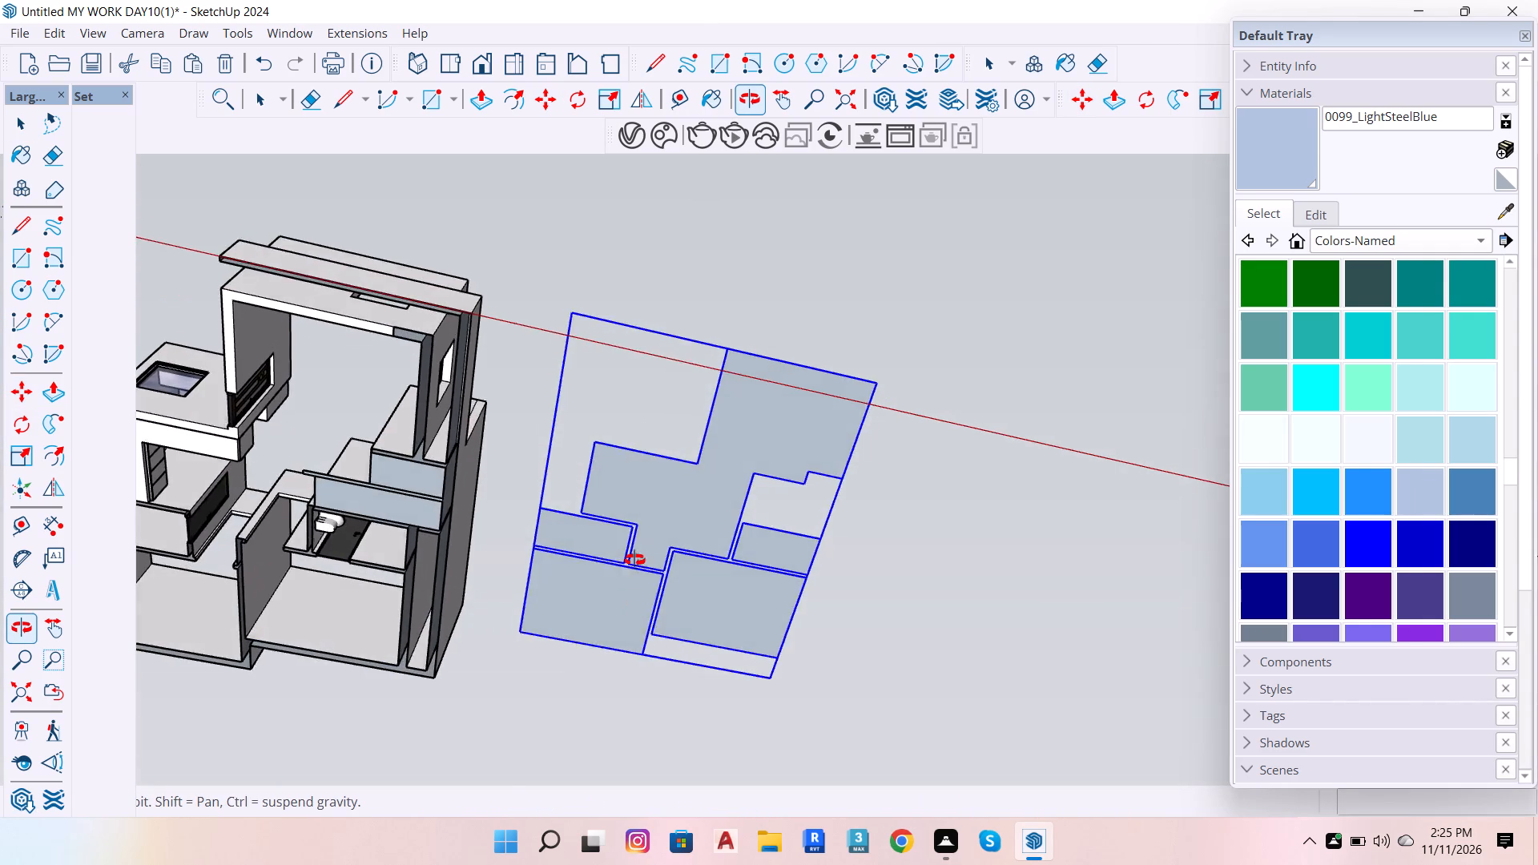
{"action": "left_click_drag", "start_coordinate": [634, 560], "coordinate": [709, 184]}
{"action": "scroll", "coordinate": [629, 585], "scroll_direction": "down", "scroll_amount": 7}
{"action": "scroll", "coordinate": [771, 560], "scroll_direction": "down", "scroll_amount": 7}
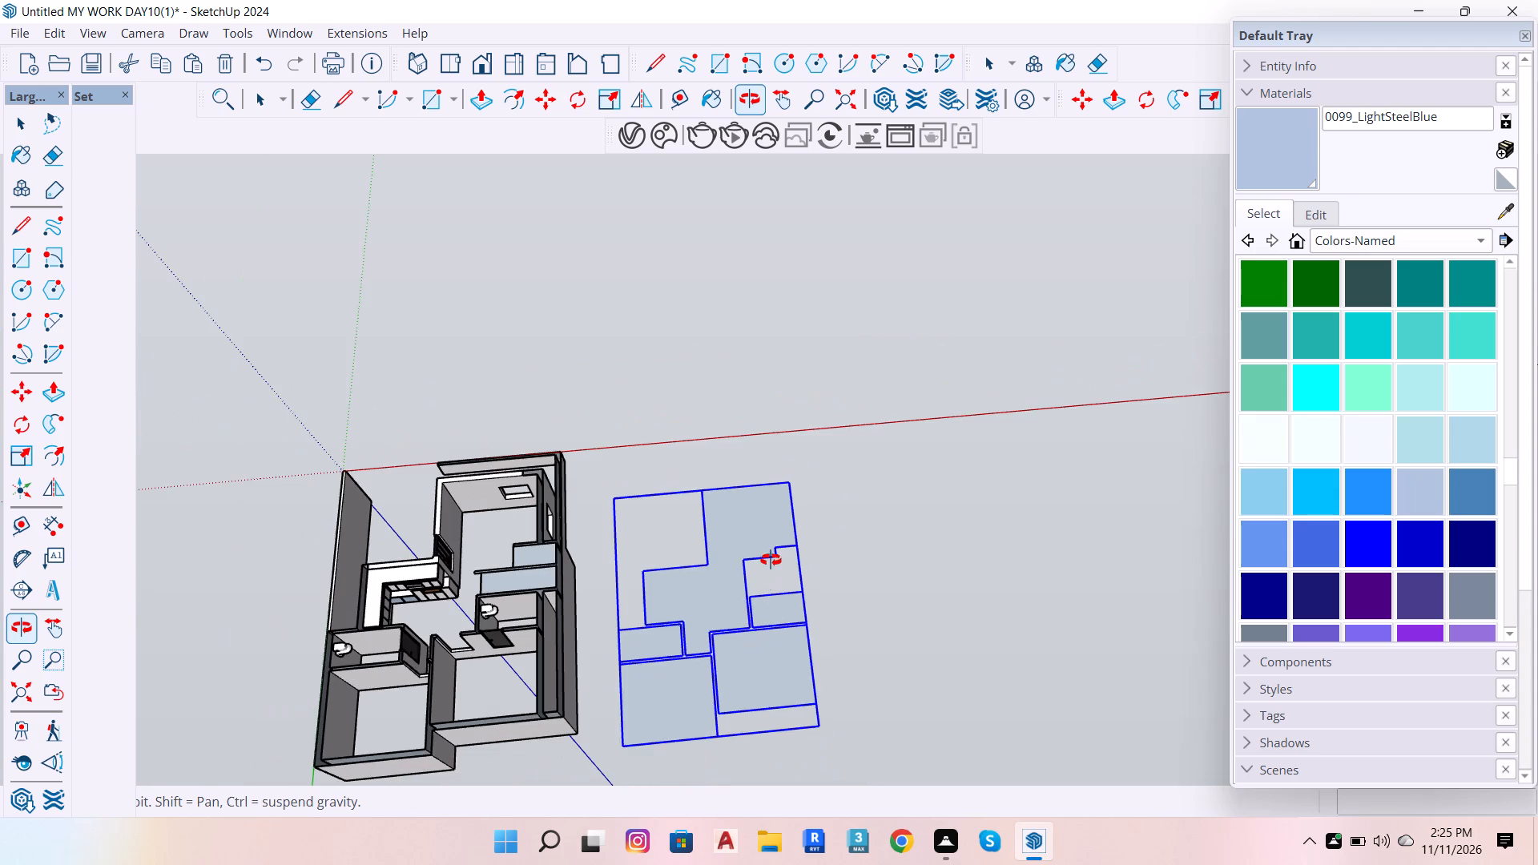
{"action": "left_click_drag", "start_coordinate": [774, 693], "coordinate": [785, 585]}
{"action": "scroll", "coordinate": [726, 712], "scroll_direction": "up", "scroll_amount": 5}
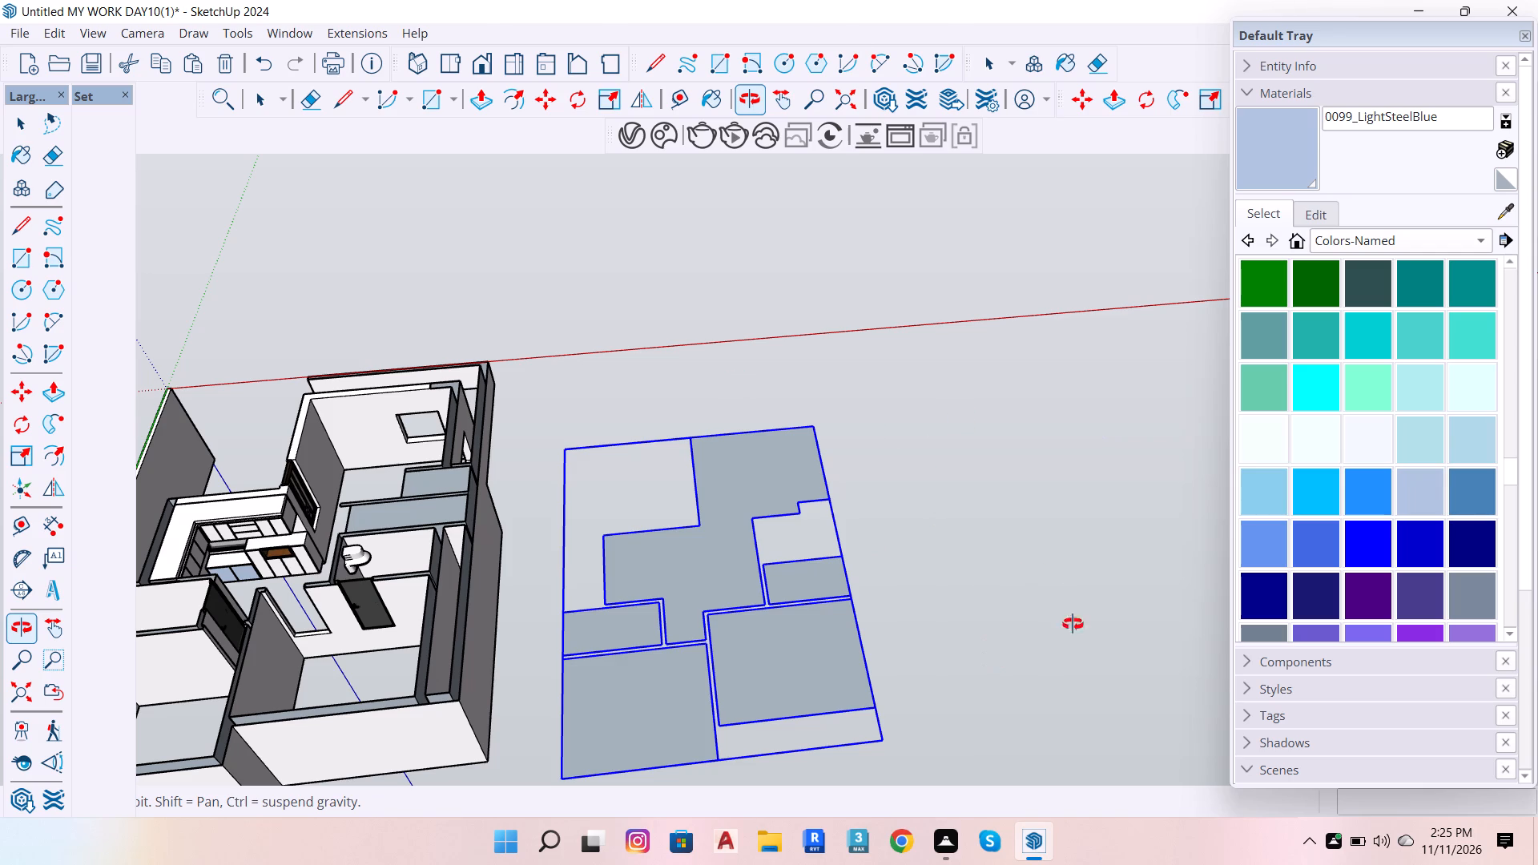
{"action": "scroll", "coordinate": [909, 565], "scroll_direction": "down", "scroll_amount": 2}
{"action": "scroll", "coordinate": [734, 569], "scroll_direction": "up", "scroll_amount": 6}
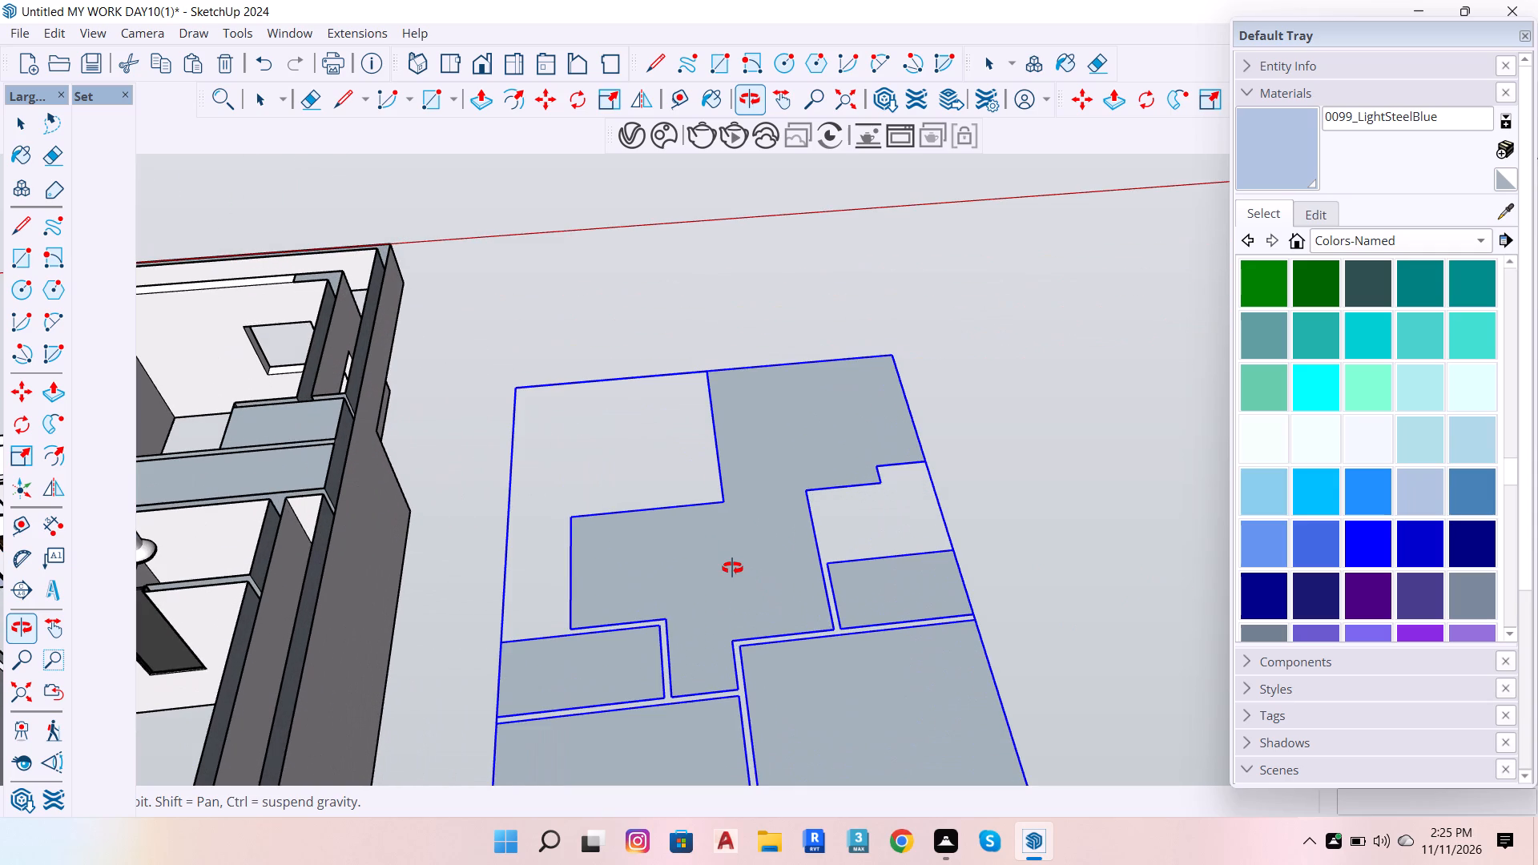
{"action": "key", "text": "space"}
{"action": "left_click", "coordinate": [732, 568]}
{"action": "double_click", "coordinate": [732, 568]}
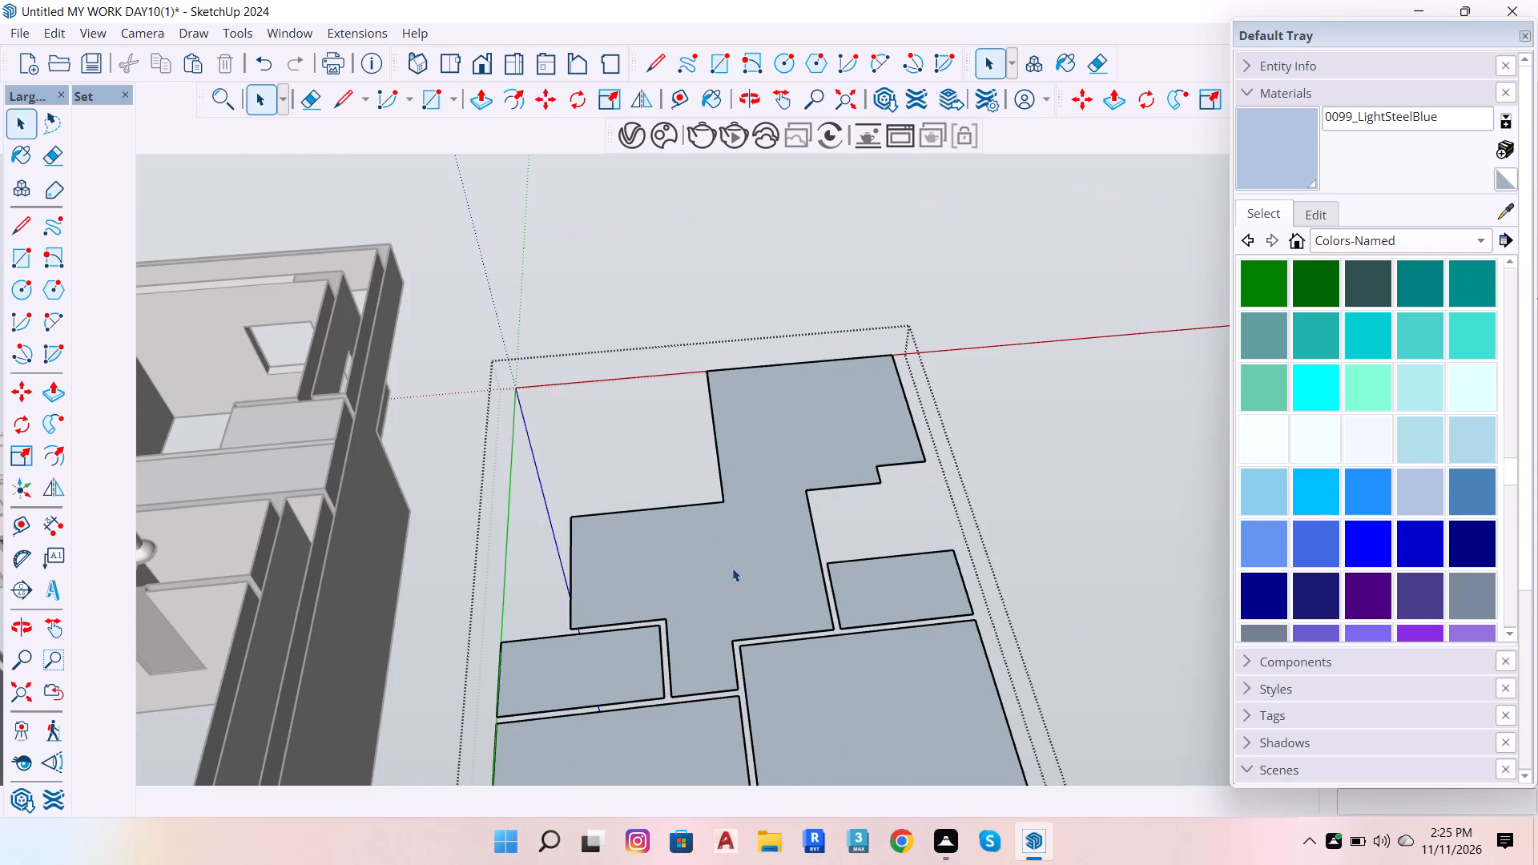
{"action": "left_click", "coordinate": [740, 563]}
{"action": "left_click", "coordinate": [740, 563]}
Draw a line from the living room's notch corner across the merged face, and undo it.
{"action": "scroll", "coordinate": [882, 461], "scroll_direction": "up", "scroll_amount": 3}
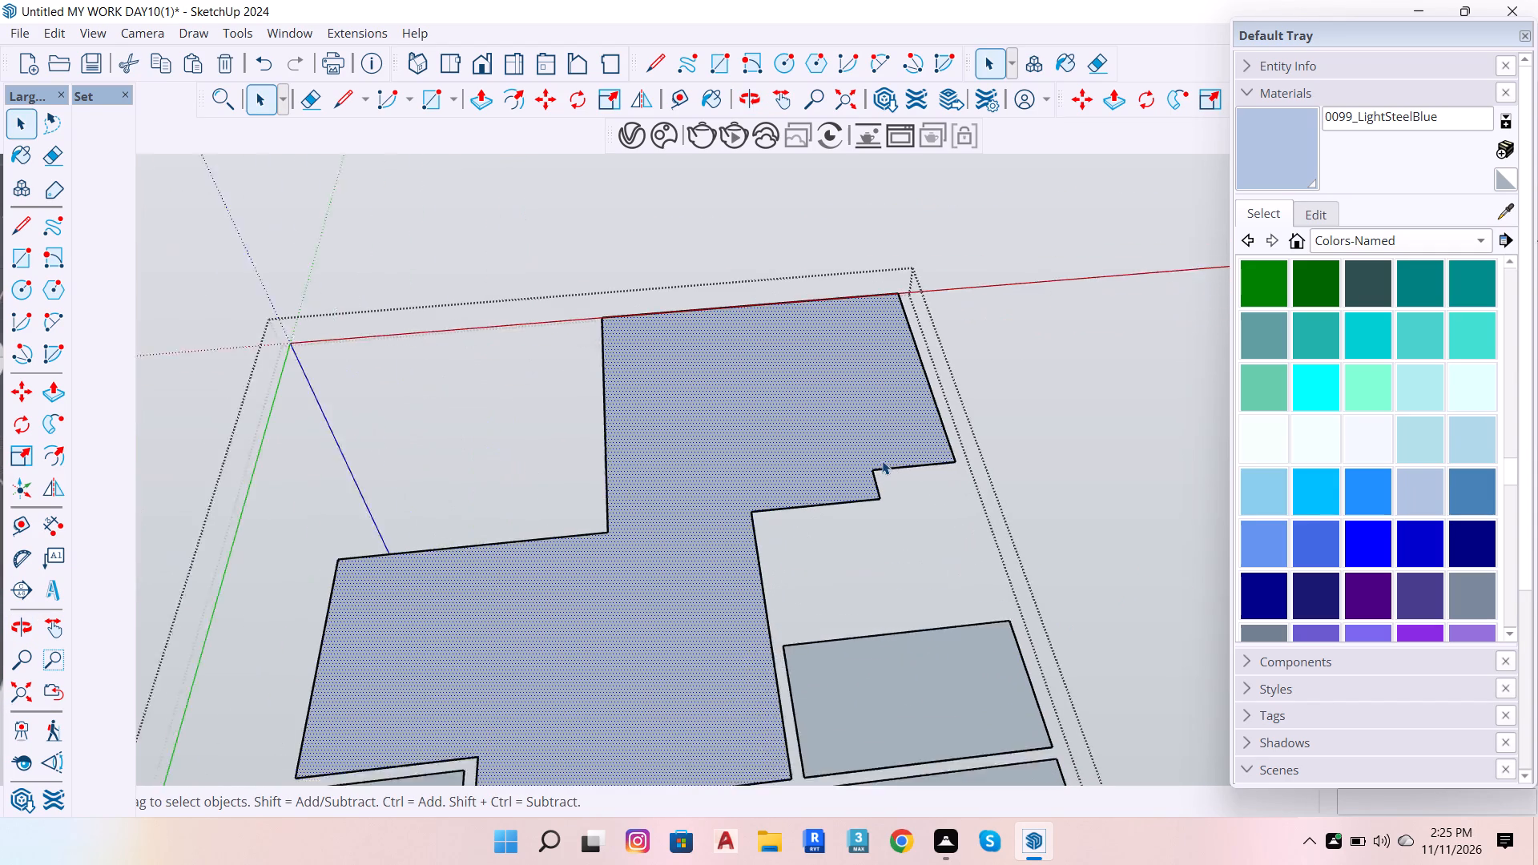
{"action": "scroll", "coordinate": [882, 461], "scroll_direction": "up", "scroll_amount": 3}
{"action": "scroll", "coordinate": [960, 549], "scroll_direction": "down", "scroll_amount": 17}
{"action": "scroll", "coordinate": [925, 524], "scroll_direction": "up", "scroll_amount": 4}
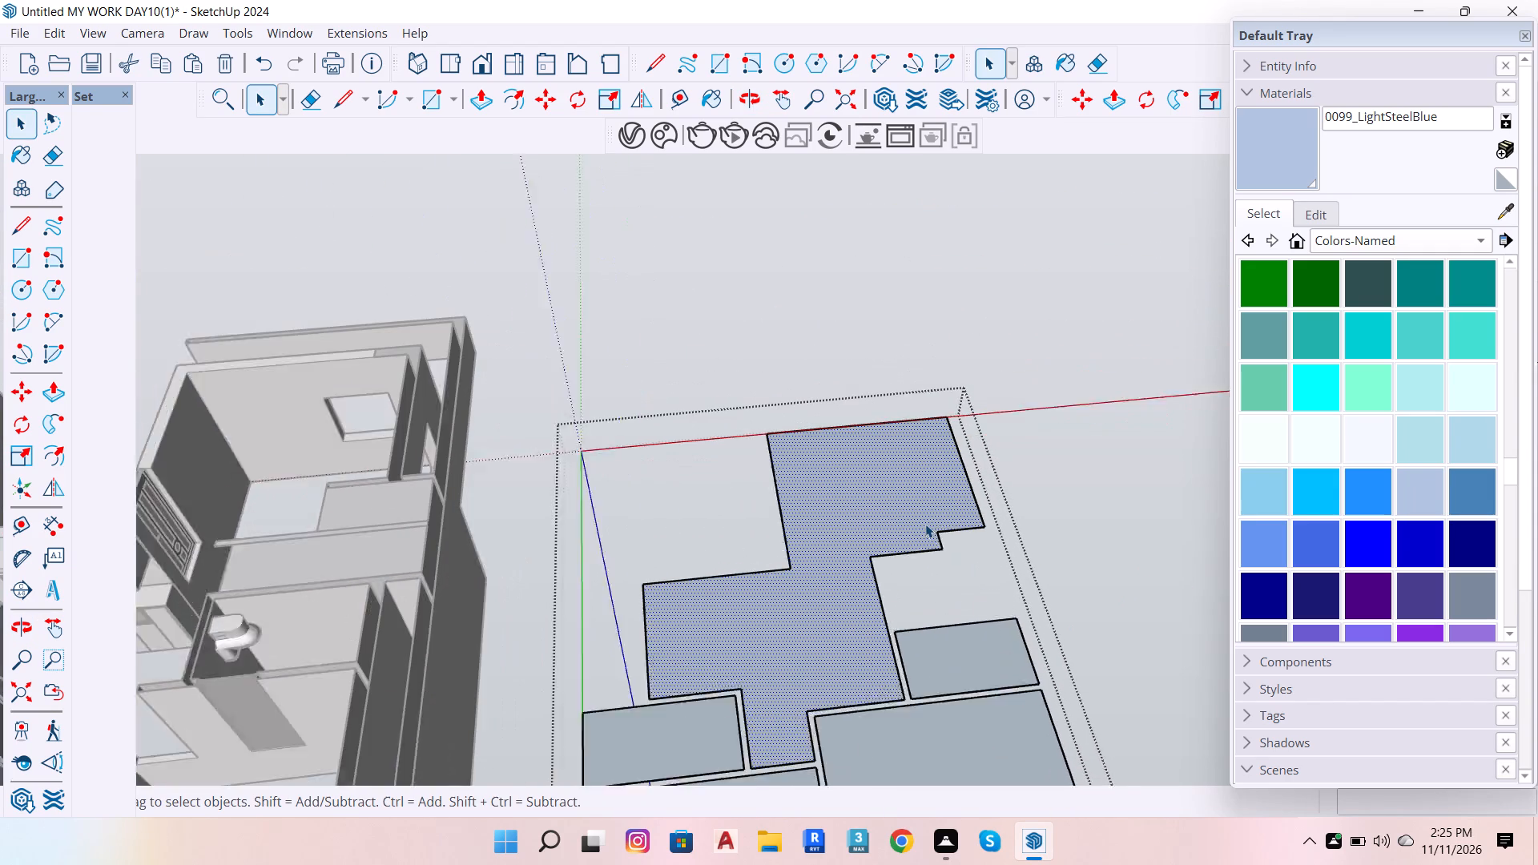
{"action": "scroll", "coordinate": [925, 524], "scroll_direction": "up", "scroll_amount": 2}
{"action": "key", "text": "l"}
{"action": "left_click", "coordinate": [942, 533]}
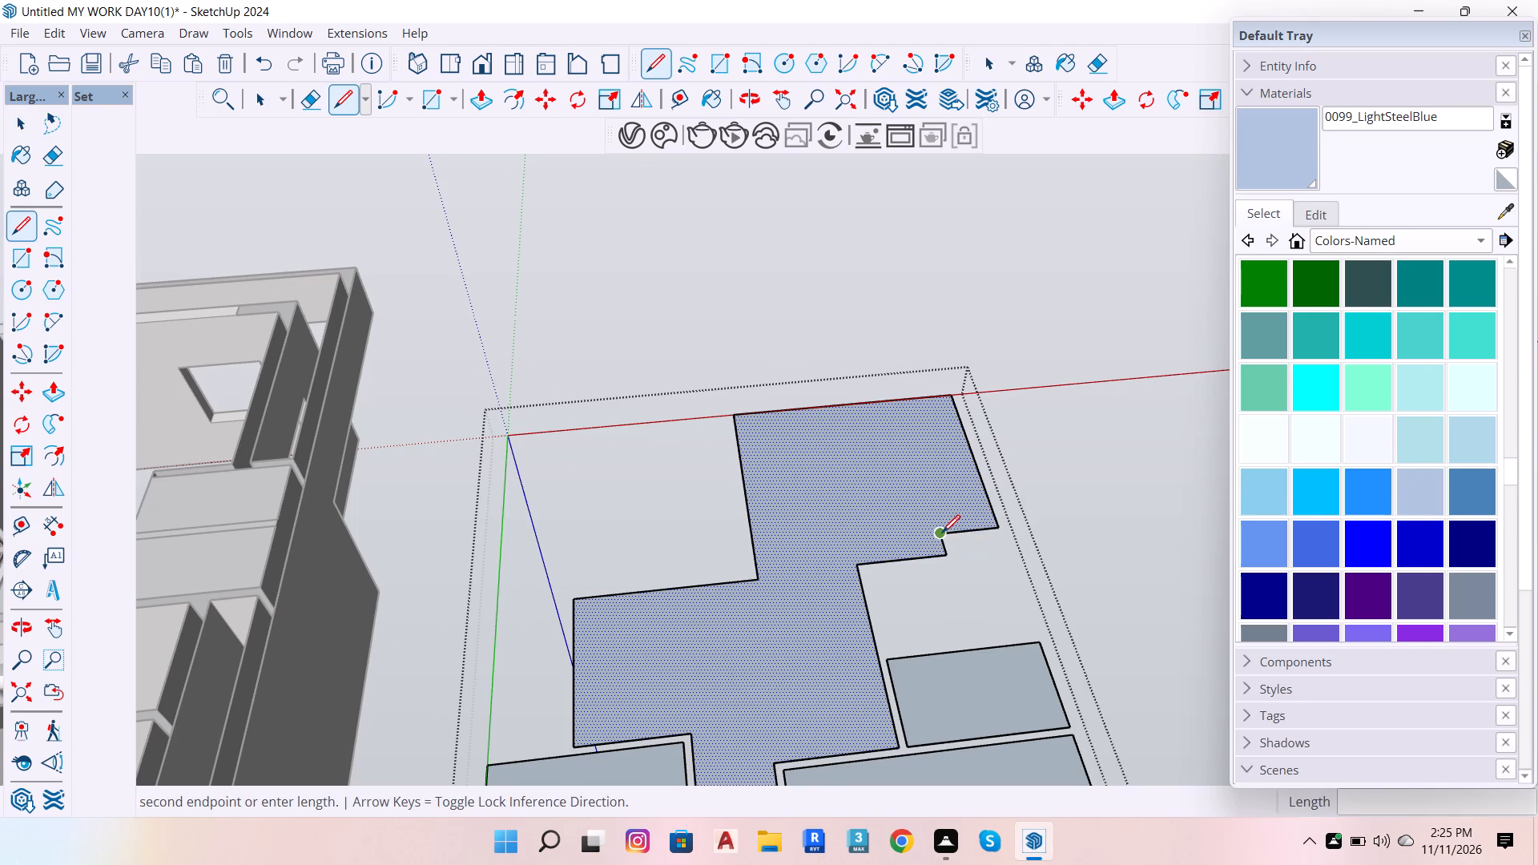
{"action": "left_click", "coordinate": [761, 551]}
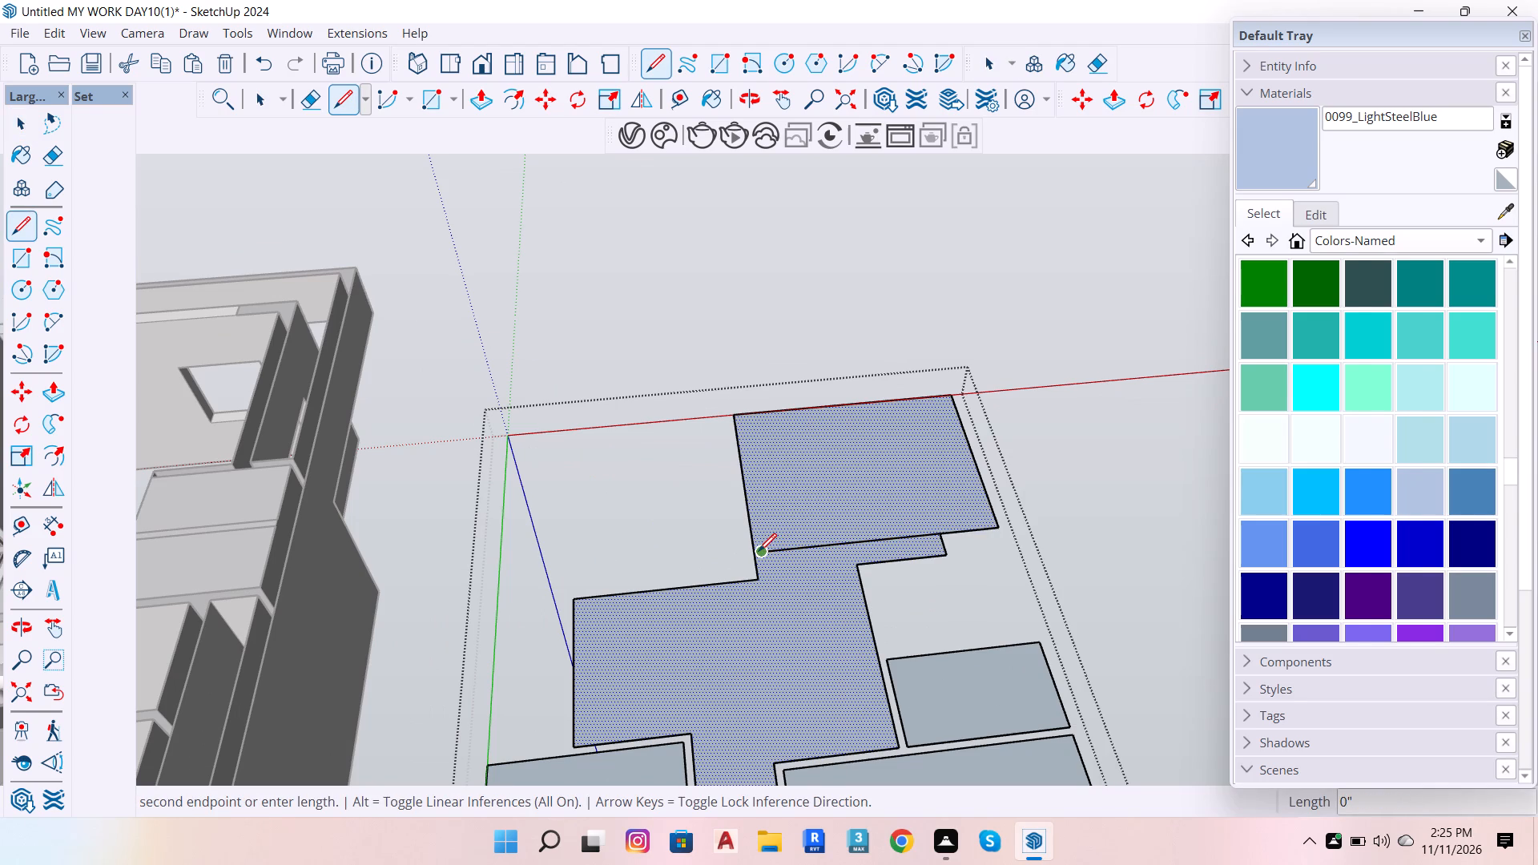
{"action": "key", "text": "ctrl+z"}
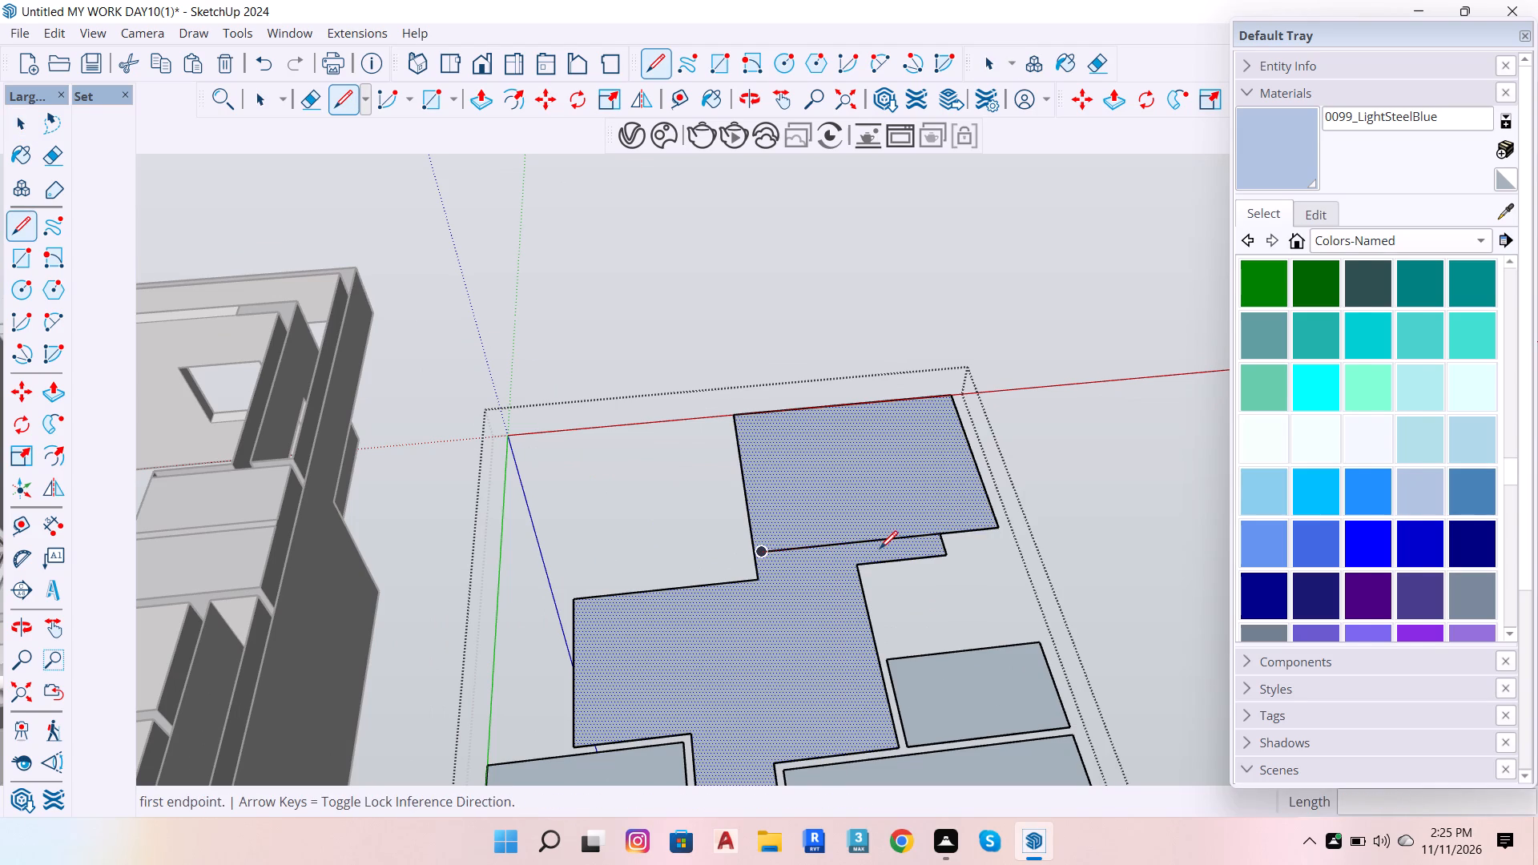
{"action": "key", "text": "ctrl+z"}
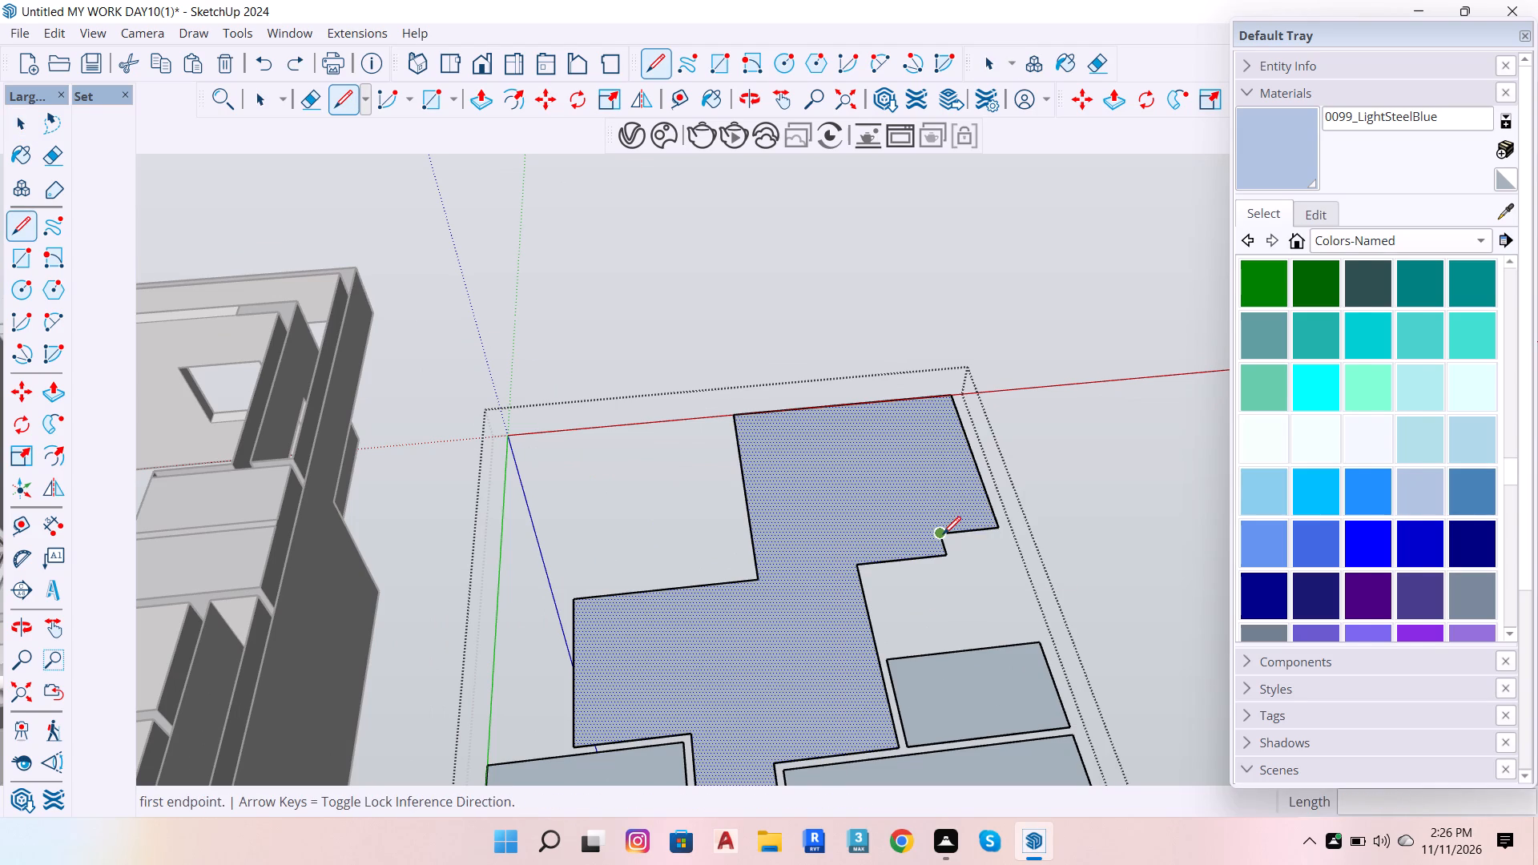
Draw a line about 9' 10" long from the notch corner to the opposite edge, separating the living room from the hall.
{"action": "left_click", "coordinate": [943, 534]}
{"action": "left_click", "coordinate": [759, 549]}
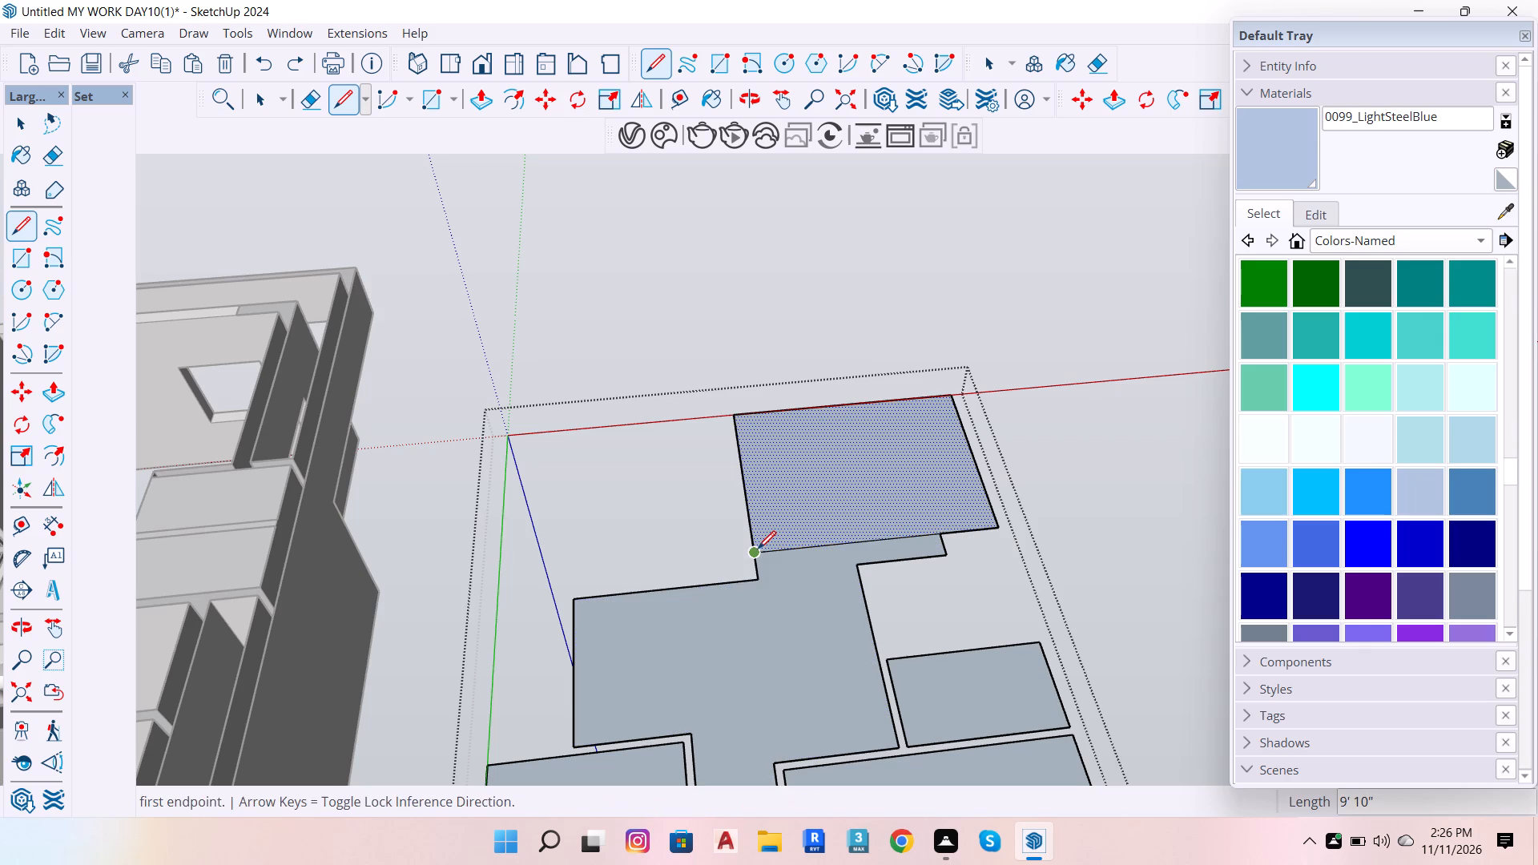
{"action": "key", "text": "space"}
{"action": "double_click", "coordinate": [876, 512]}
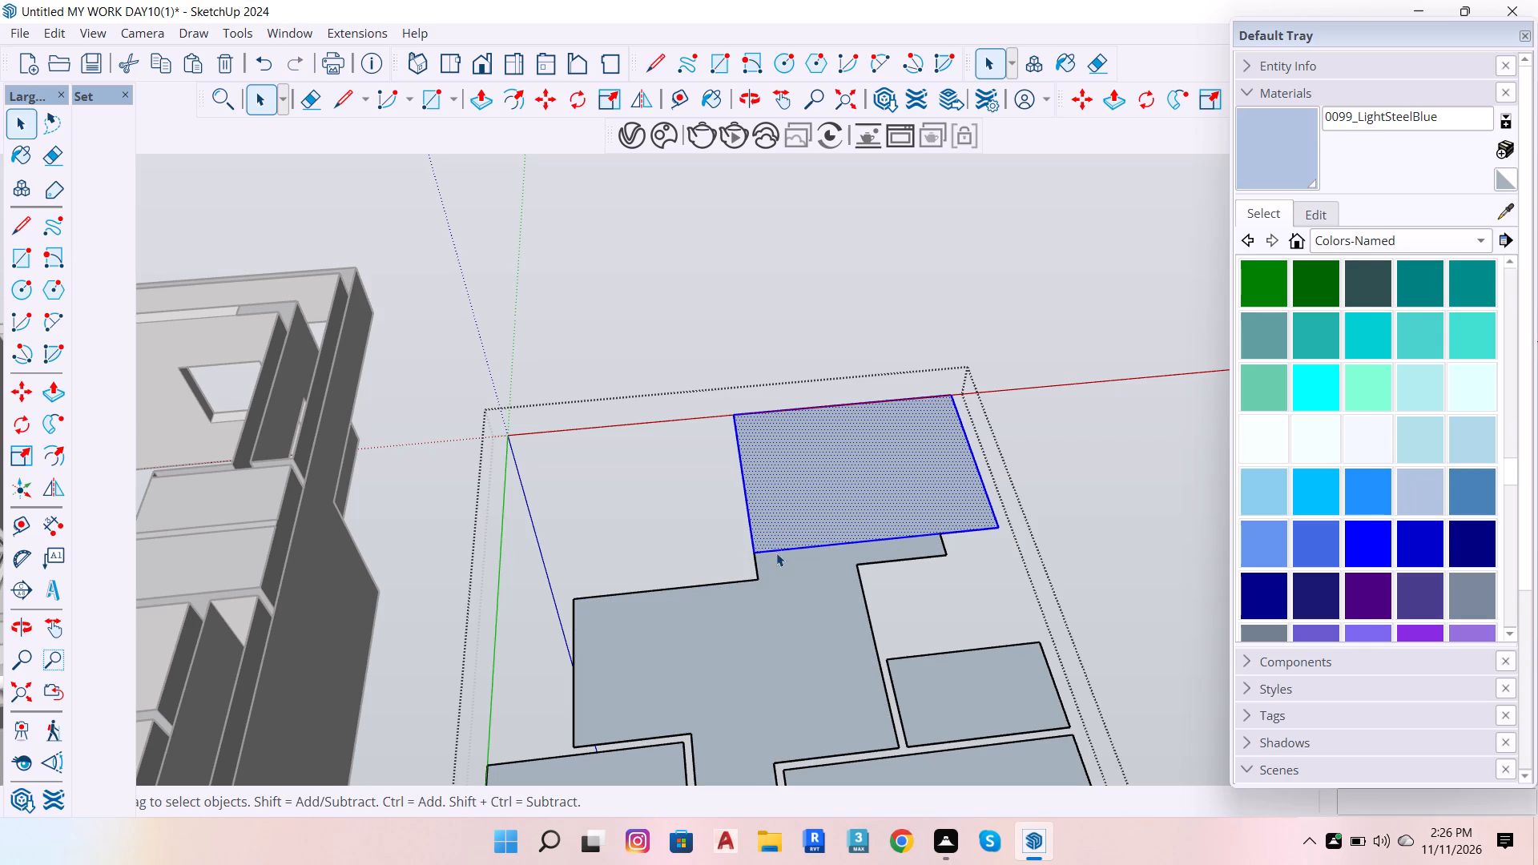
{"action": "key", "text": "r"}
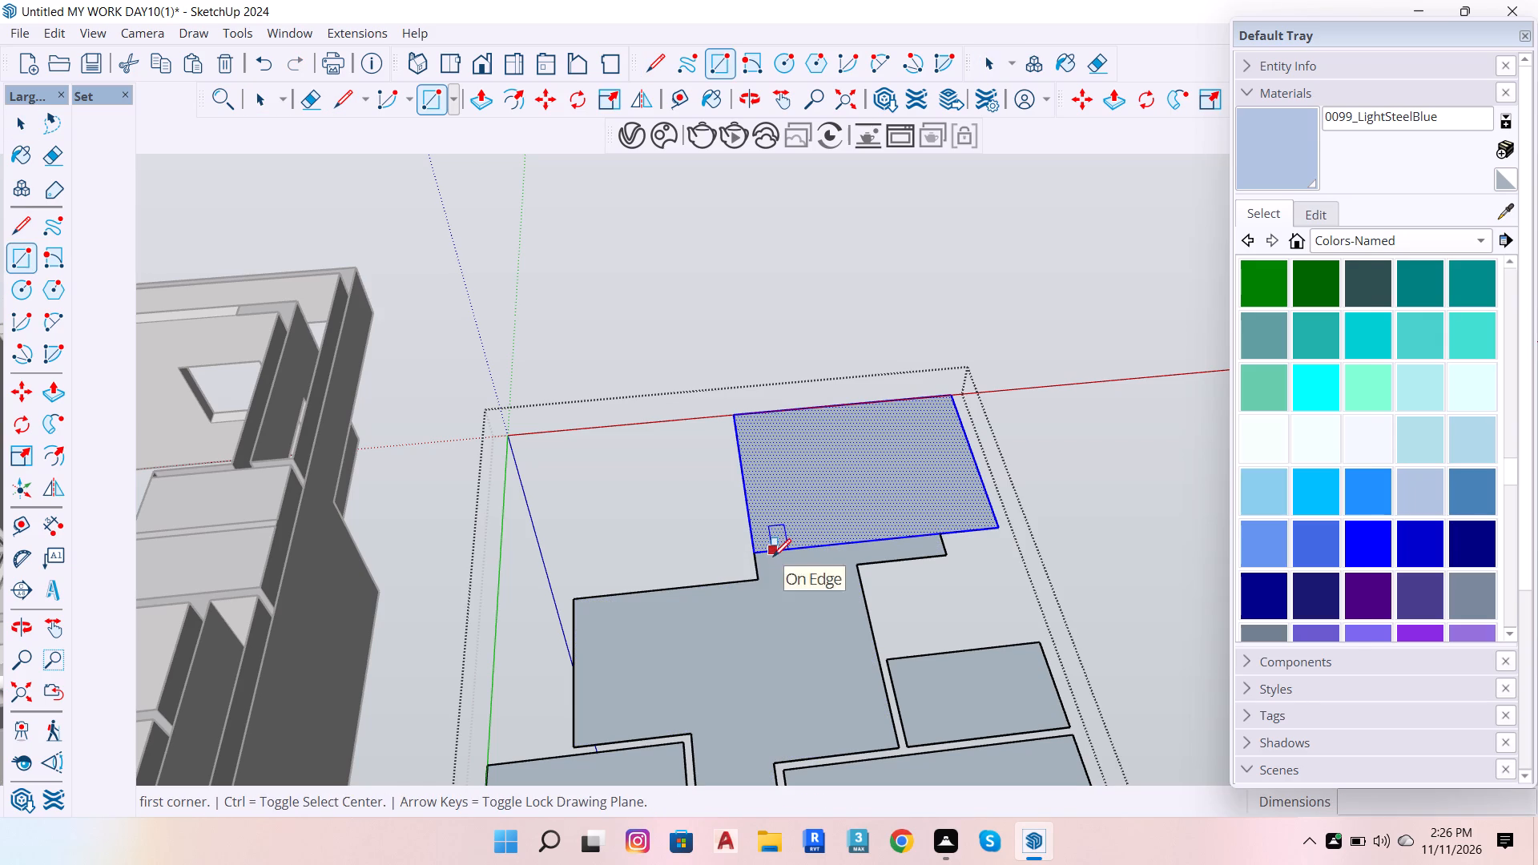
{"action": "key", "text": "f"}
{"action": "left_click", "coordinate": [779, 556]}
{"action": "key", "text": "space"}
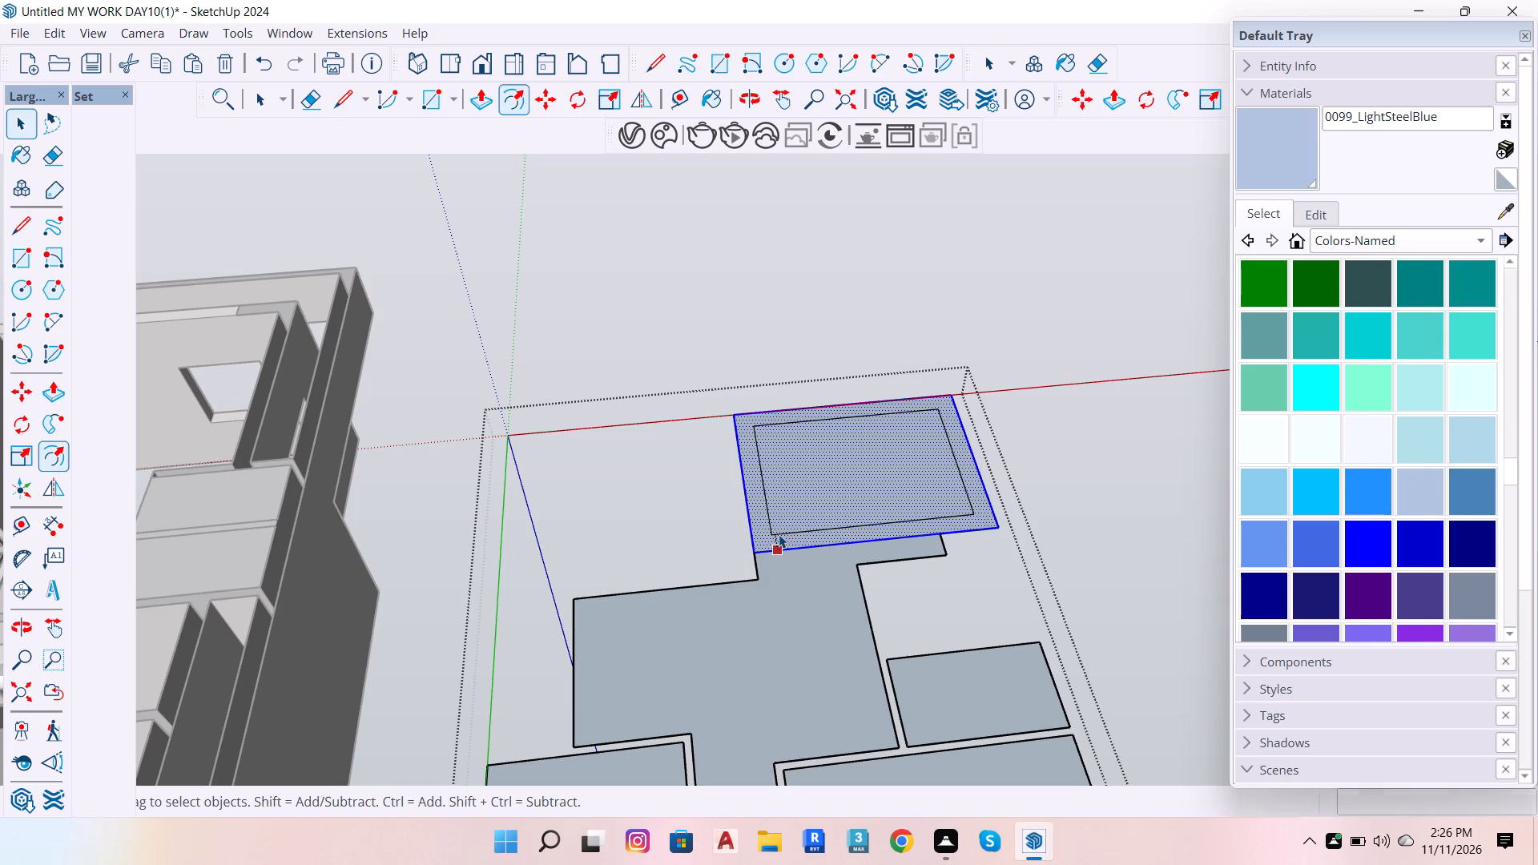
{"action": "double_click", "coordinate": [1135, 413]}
Reopen the room-face group and extrude the living room face 4" with Push/Pull.
{"action": "left_click", "coordinate": [961, 468]}
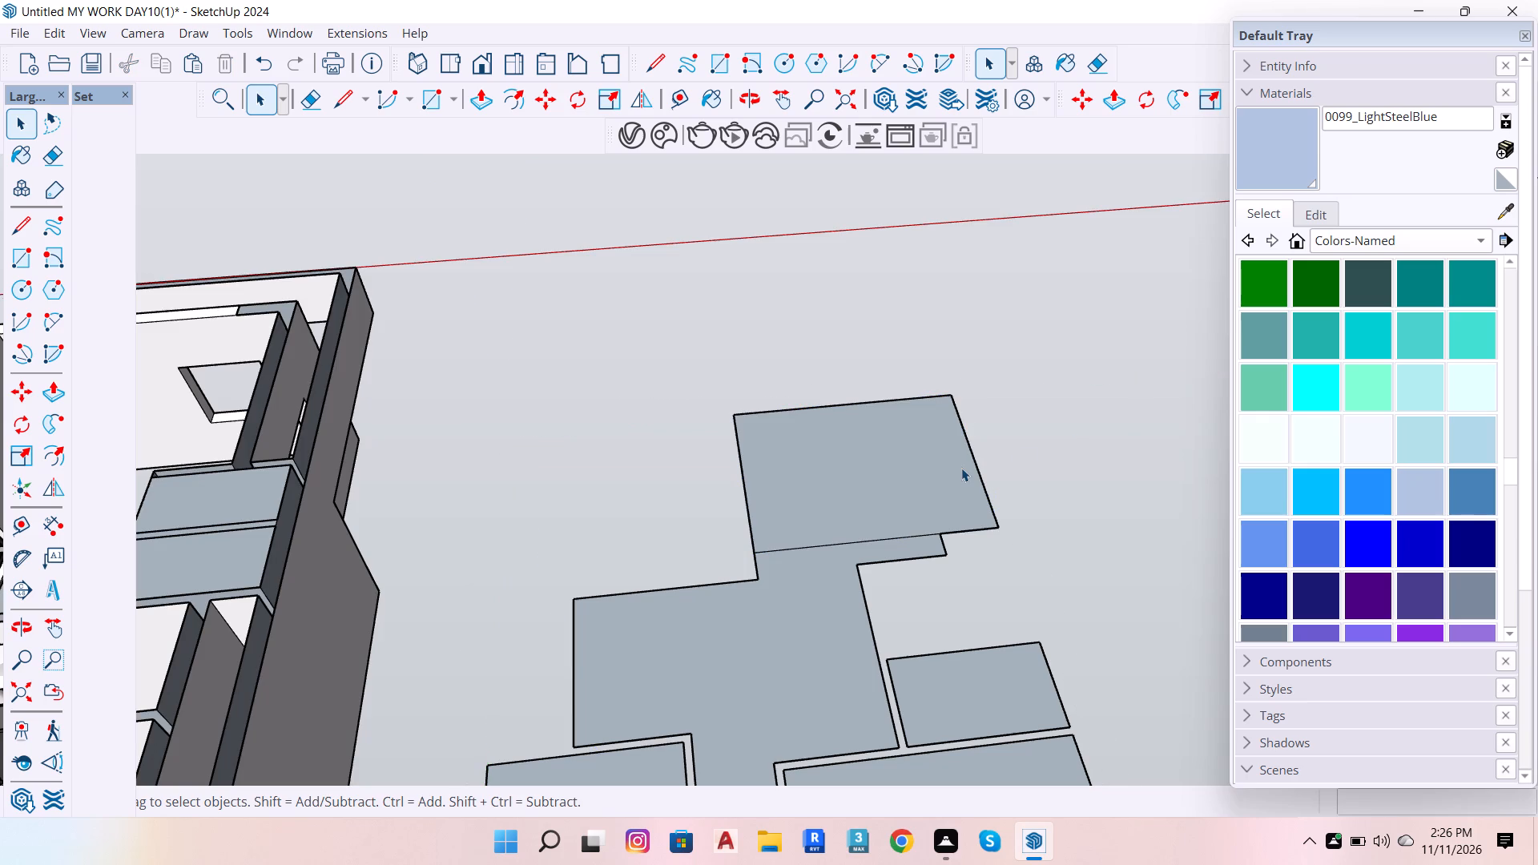
{"action": "triple_click", "coordinate": [961, 468]}
{"action": "double_click", "coordinate": [961, 468]}
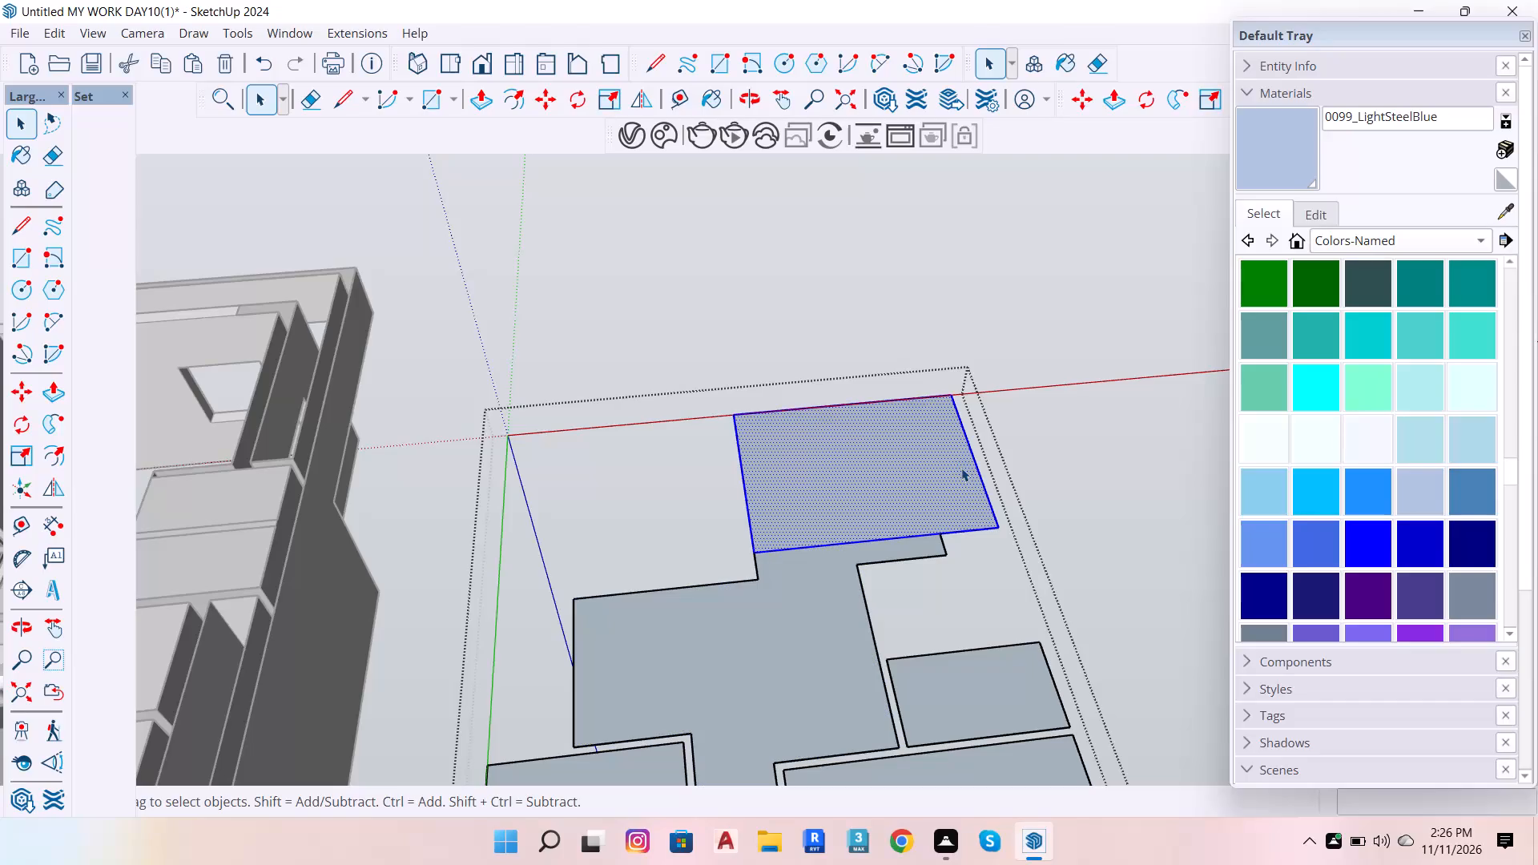
{"action": "key", "text": "p"}
{"action": "left_click", "coordinate": [961, 468]}
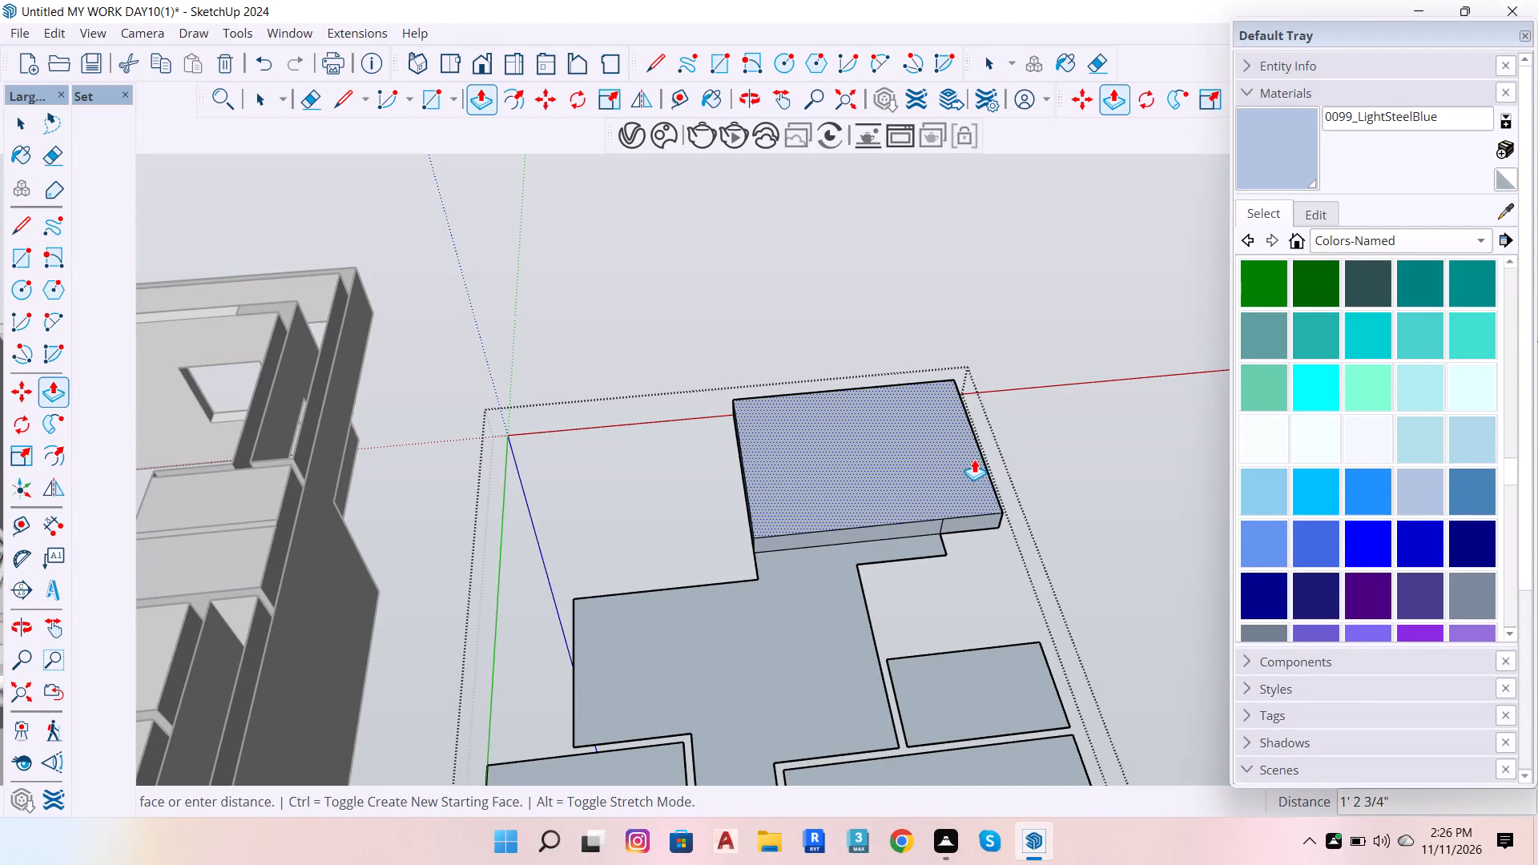
{"action": "key", "text": "4"}
{"action": "key", "text": "Return"}
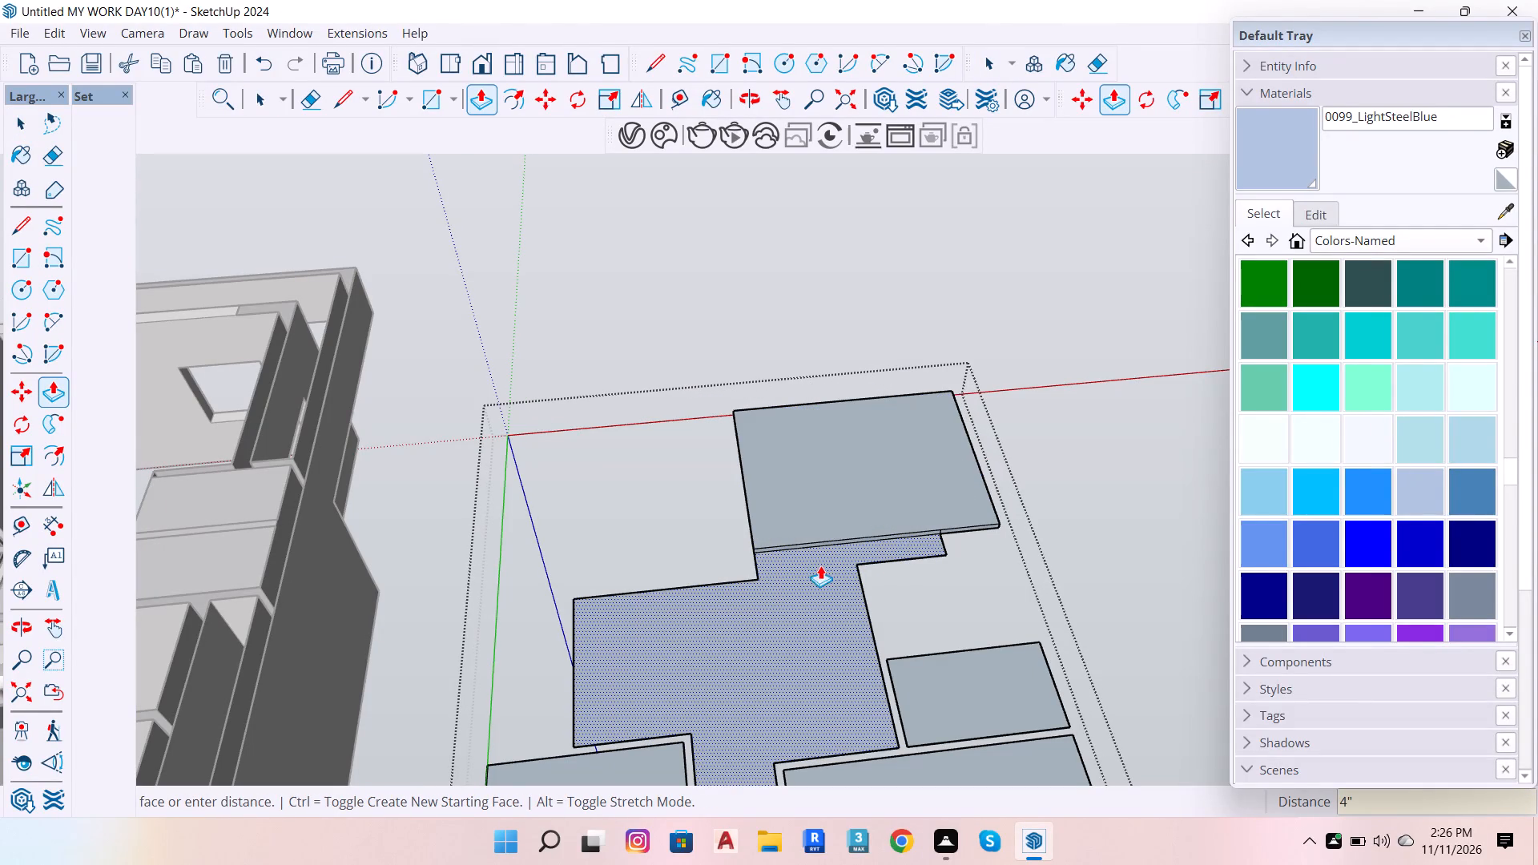
Repeat the 4" Push/Pull on the hall and kitchen face, both bathroom faces and both bedroom faces.
{"action": "double_click", "coordinate": [827, 565]}
{"action": "scroll", "coordinate": [942, 553], "scroll_direction": "down", "scroll_amount": 5}
{"action": "scroll", "coordinate": [952, 673], "scroll_direction": "up", "scroll_amount": 5}
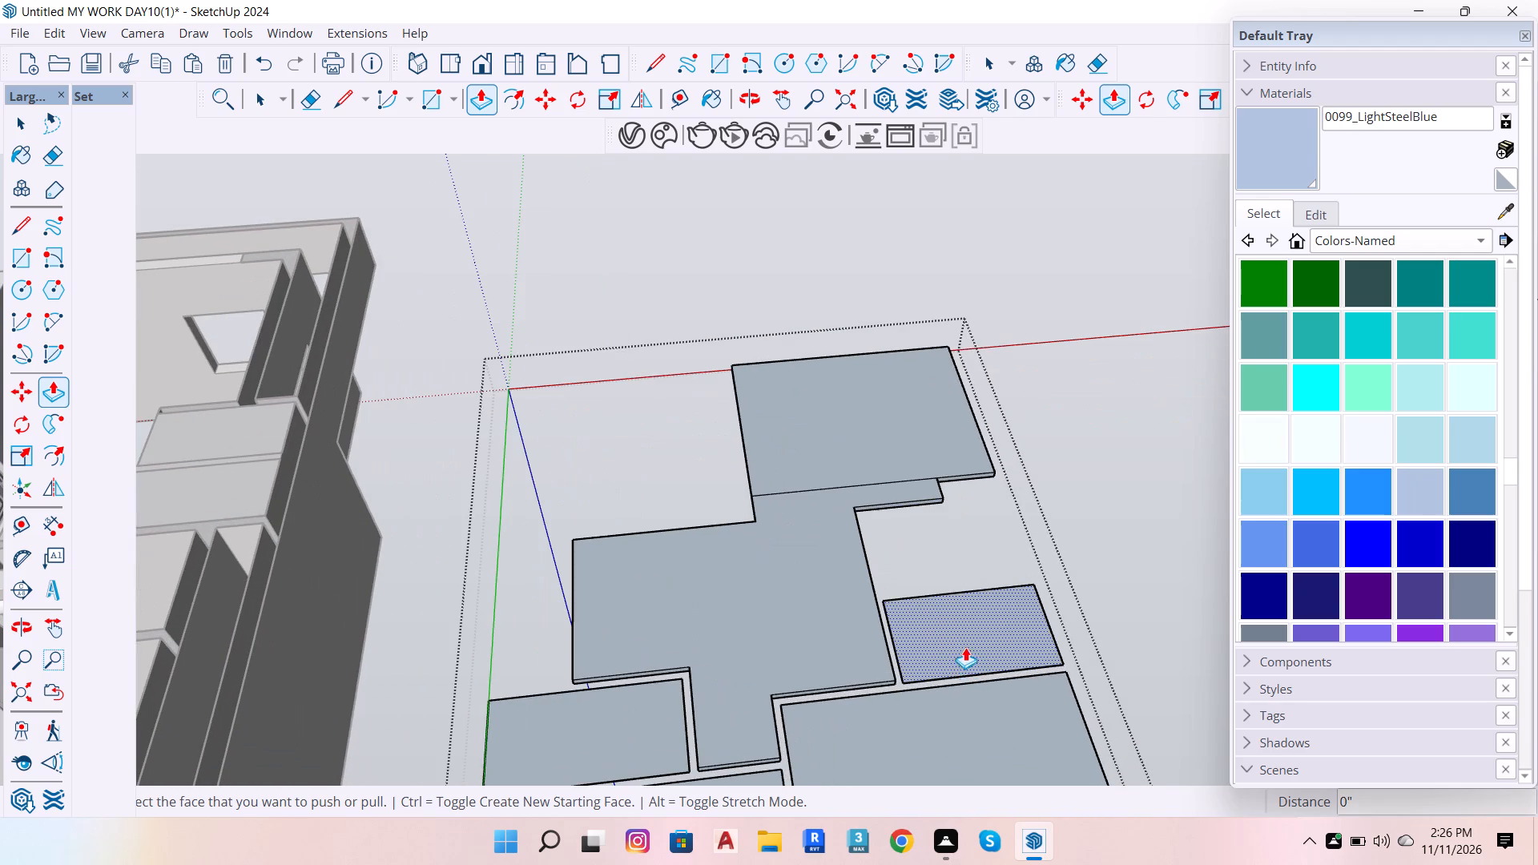
{"action": "double_click", "coordinate": [966, 641]}
{"action": "scroll", "coordinate": [986, 585], "scroll_direction": "down", "scroll_amount": 6}
{"action": "double_click", "coordinate": [905, 722]}
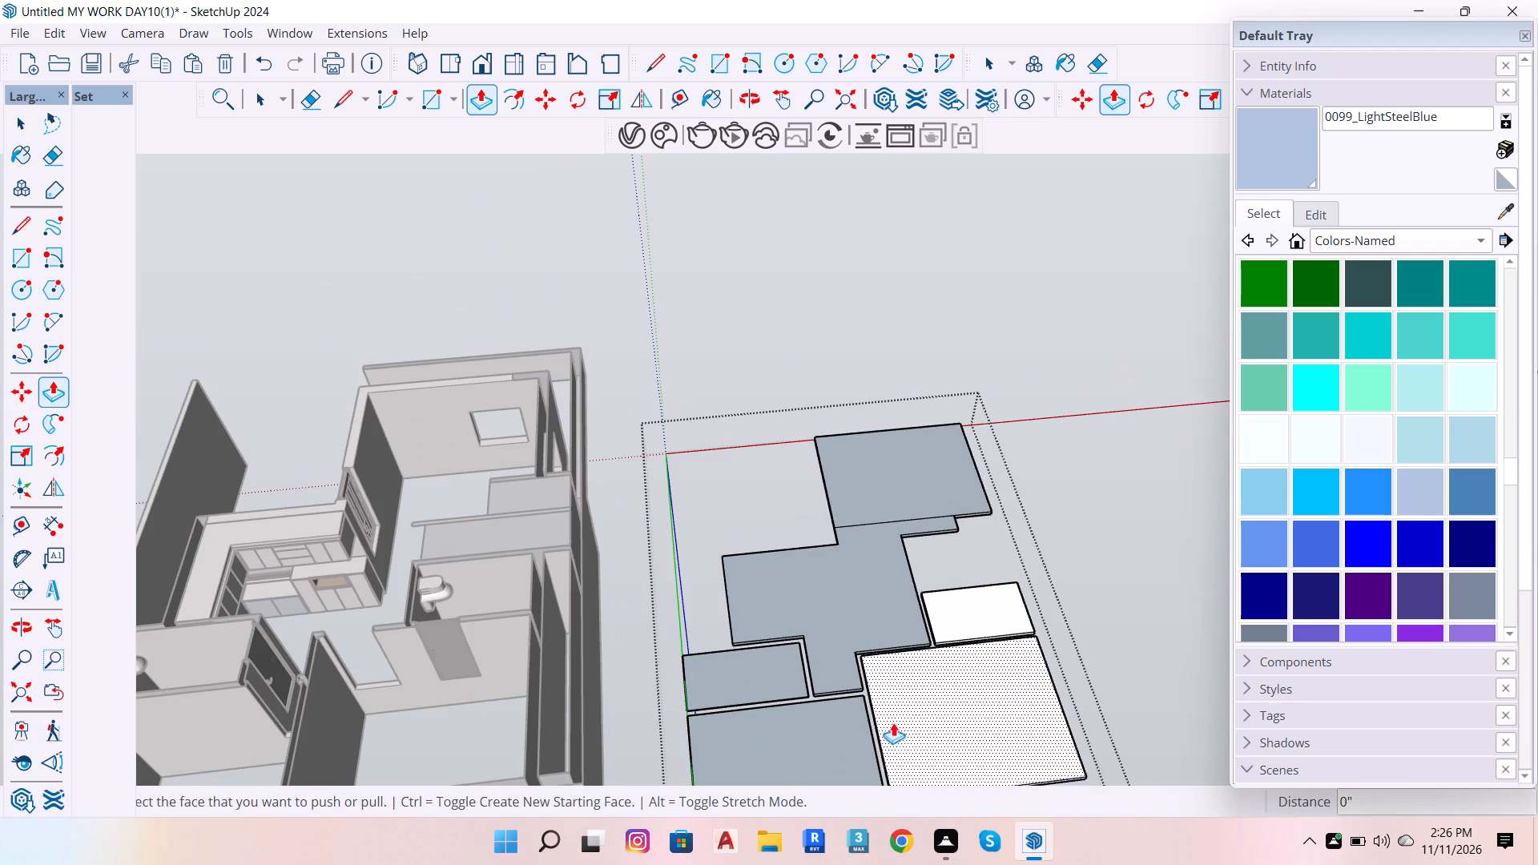
{"action": "double_click", "coordinate": [829, 741]}
{"action": "double_click", "coordinate": [771, 666]}
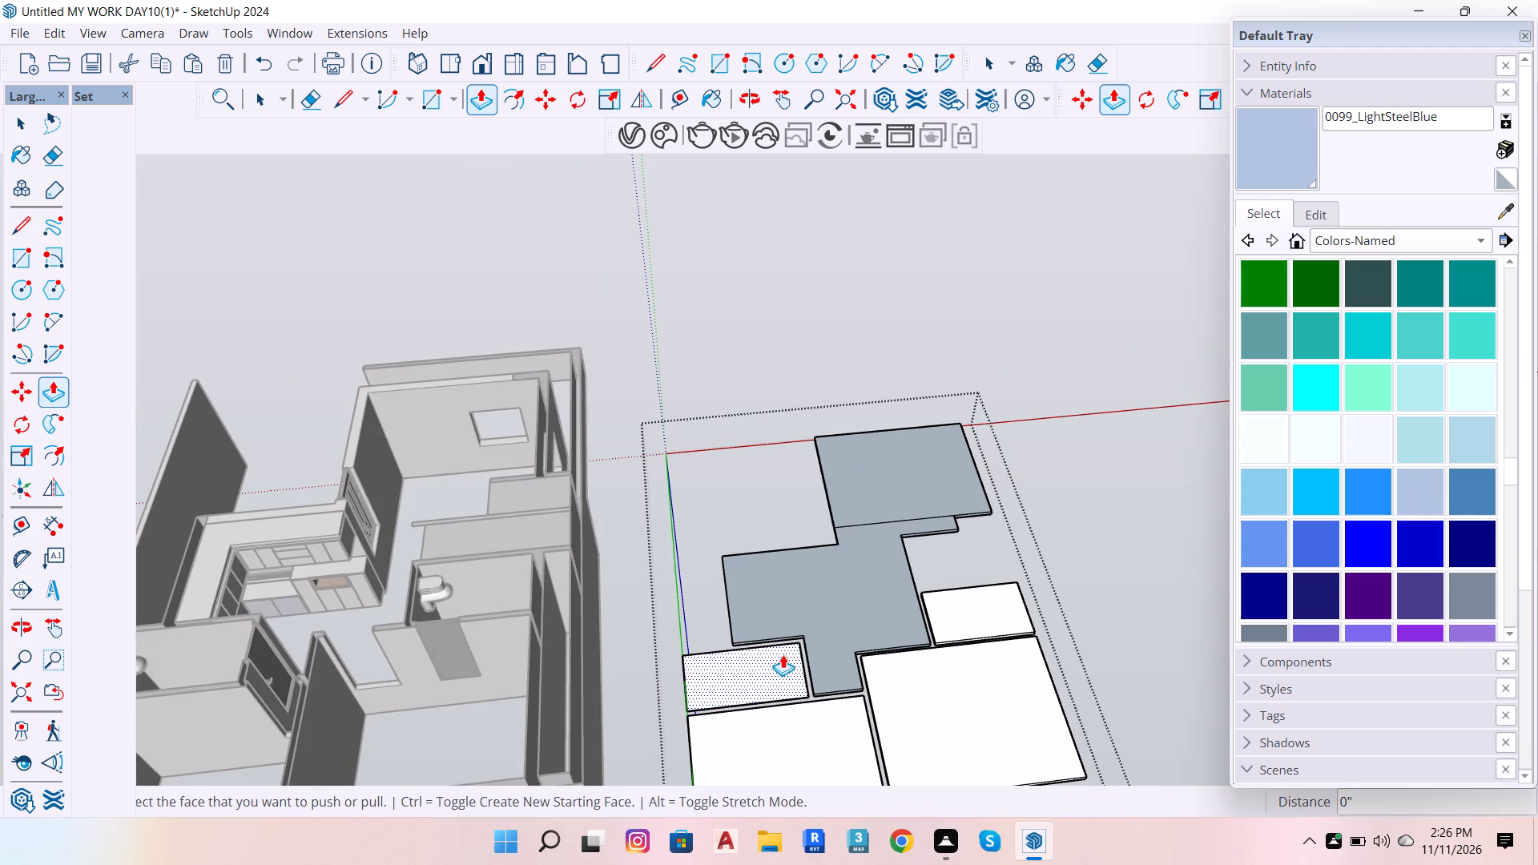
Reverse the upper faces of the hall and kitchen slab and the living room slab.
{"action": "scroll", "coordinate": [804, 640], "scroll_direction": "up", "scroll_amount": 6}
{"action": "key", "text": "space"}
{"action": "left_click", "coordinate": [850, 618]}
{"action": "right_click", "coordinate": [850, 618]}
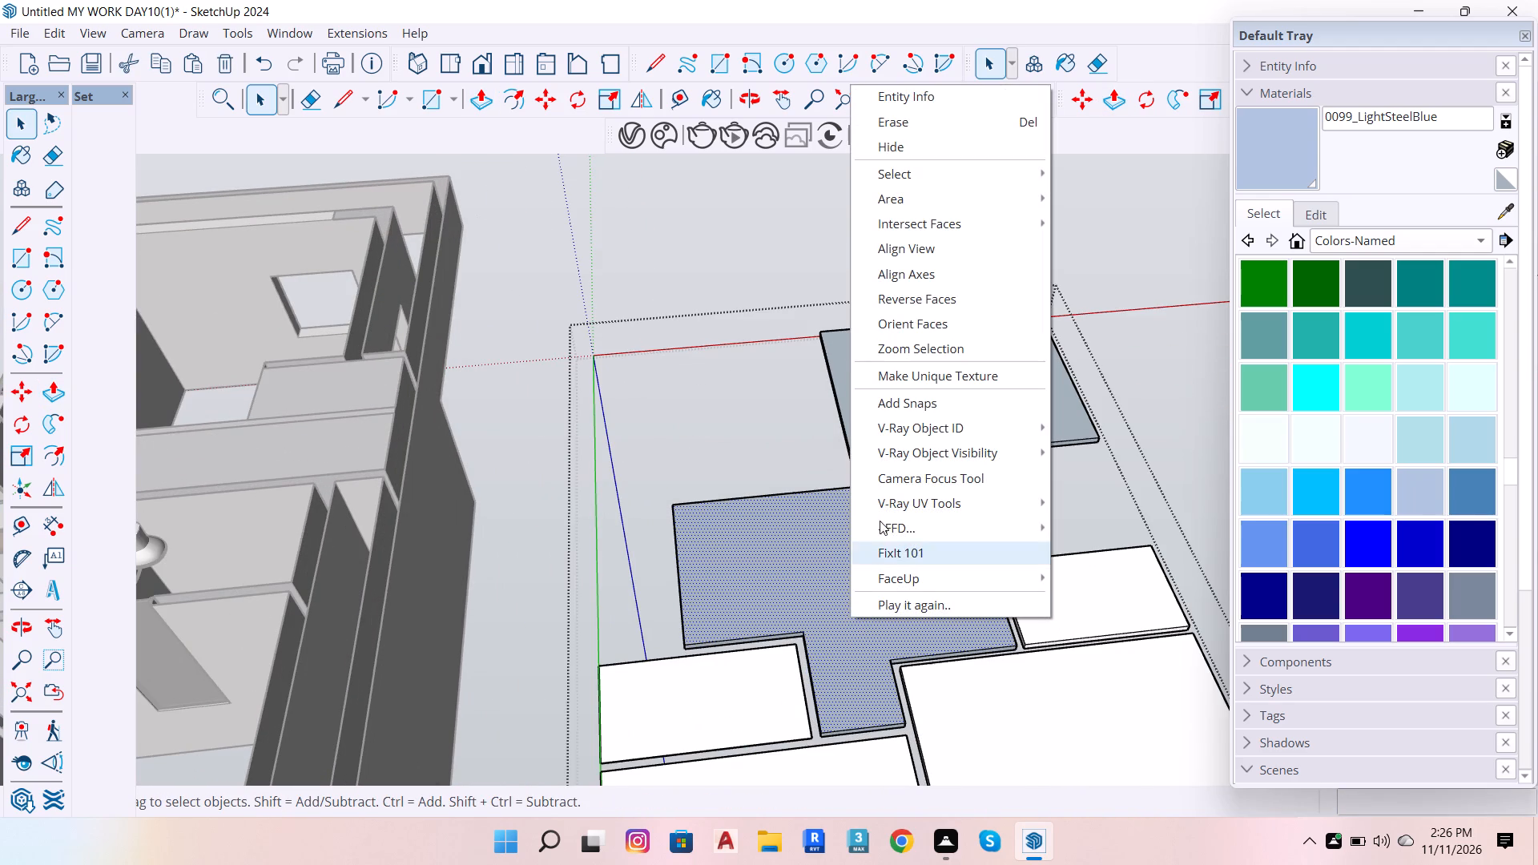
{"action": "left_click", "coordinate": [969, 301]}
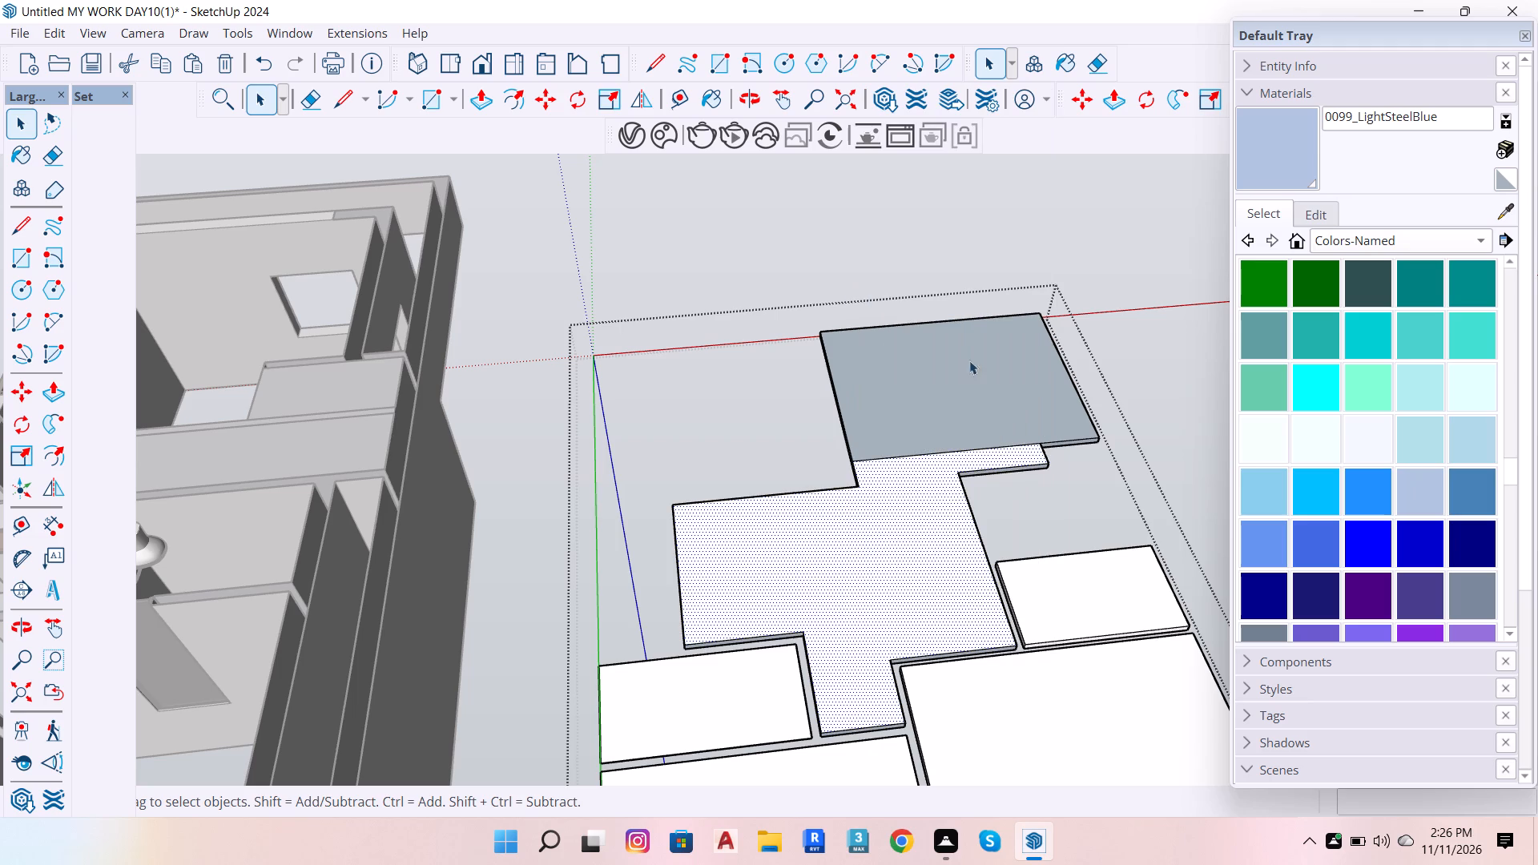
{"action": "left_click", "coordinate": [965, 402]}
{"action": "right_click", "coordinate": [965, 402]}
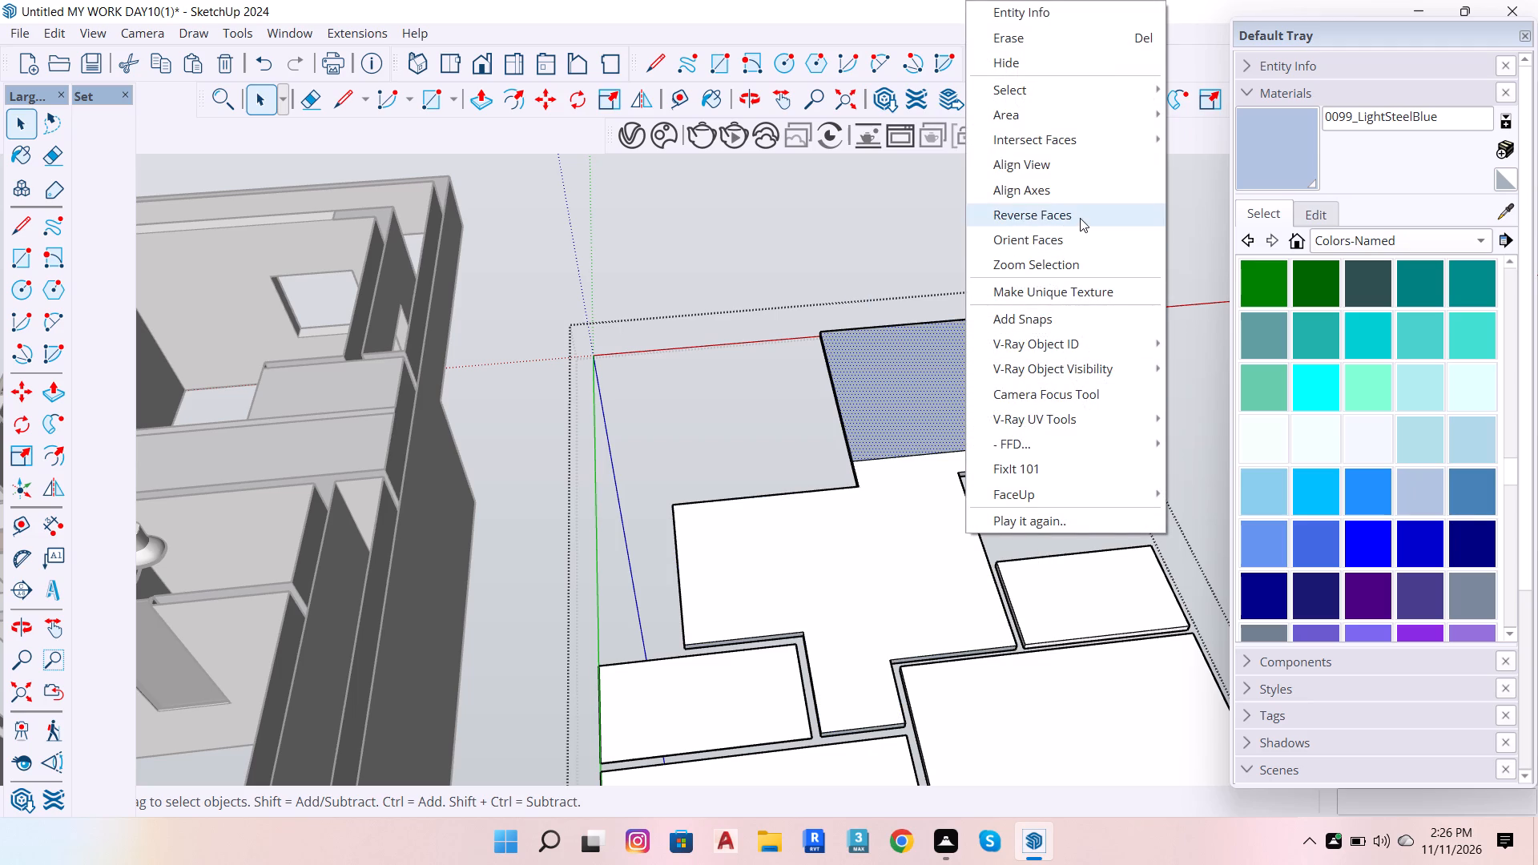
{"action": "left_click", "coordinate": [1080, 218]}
Examine the slabs' edges and face orientation from above and from the opposite side.
{"action": "scroll", "coordinate": [954, 394], "scroll_direction": "down", "scroll_amount": 6}
{"action": "scroll", "coordinate": [1072, 441], "scroll_direction": "up", "scroll_amount": 7}
{"action": "key", "text": "space"}
{"action": "scroll", "coordinate": [1040, 432], "scroll_direction": "up", "scroll_amount": 3}
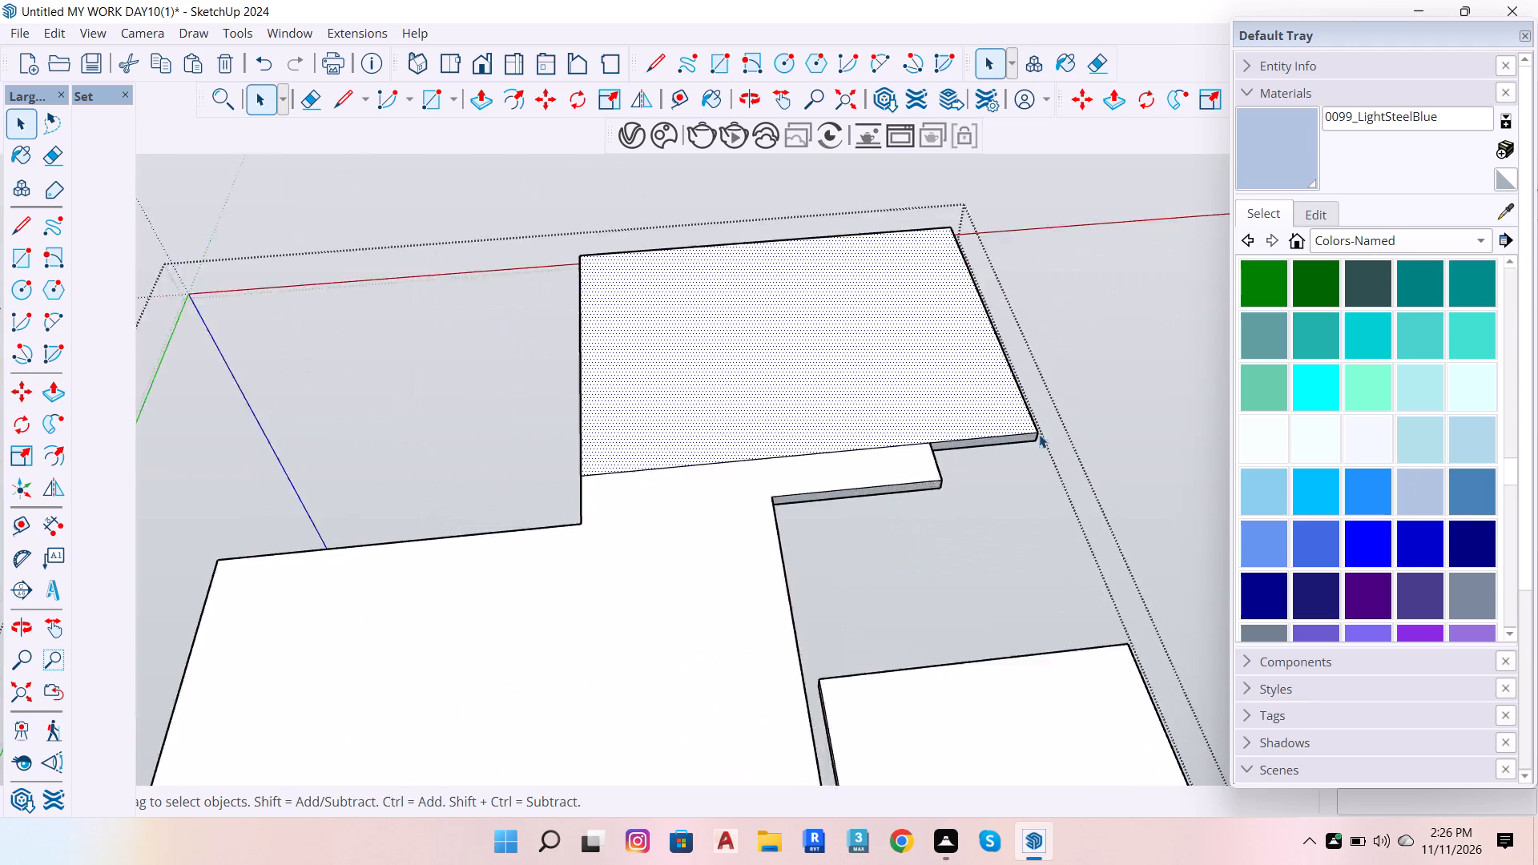
{"action": "scroll", "coordinate": [1039, 434], "scroll_direction": "up", "scroll_amount": 11}
{"action": "scroll", "coordinate": [839, 533], "scroll_direction": "down", "scroll_amount": 7}
{"action": "scroll", "coordinate": [812, 618], "scroll_direction": "down", "scroll_amount": 3}
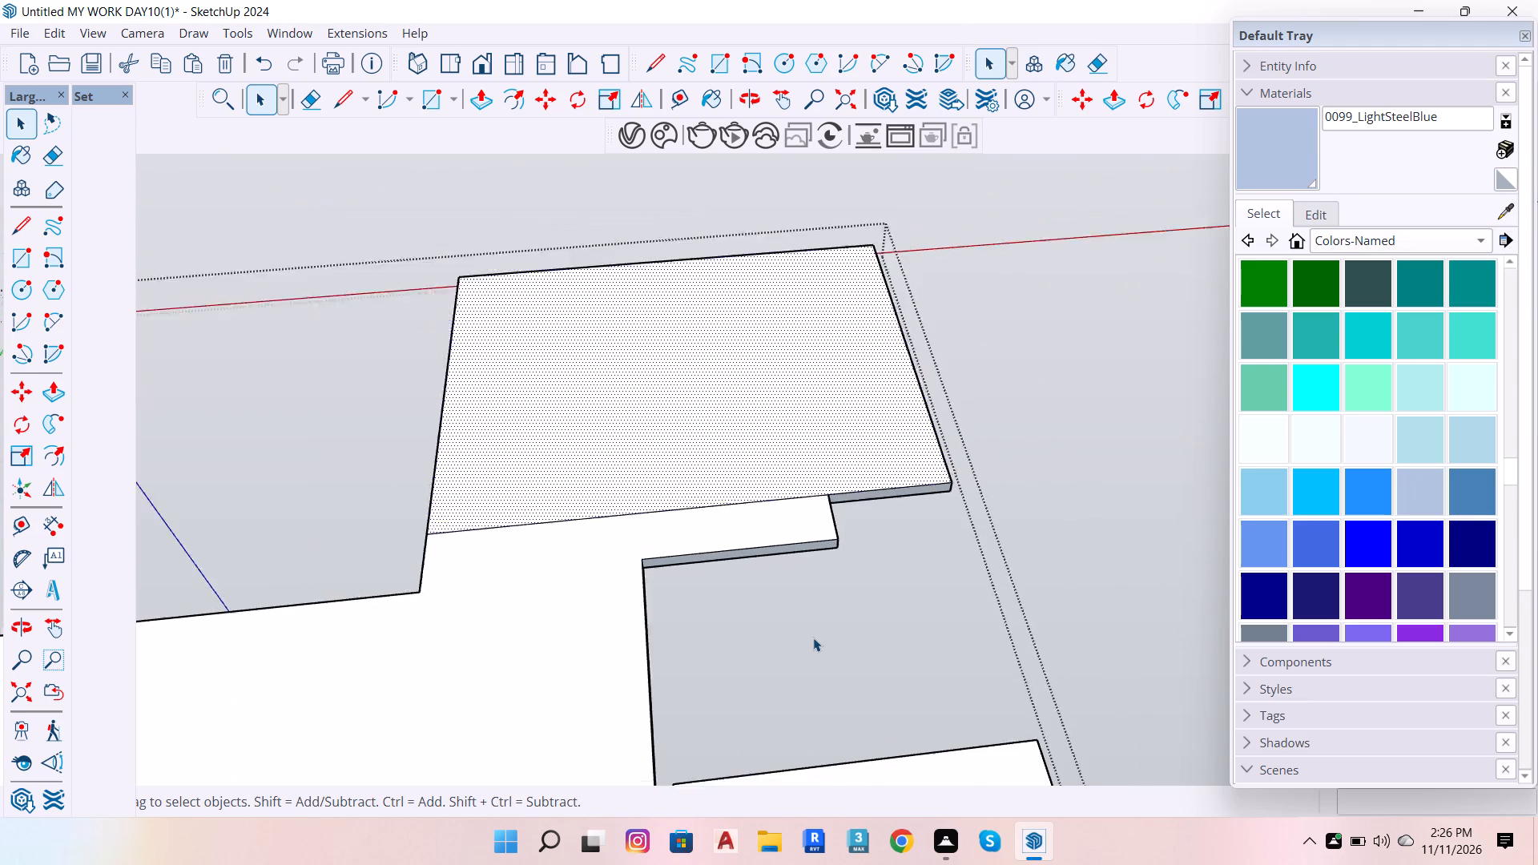
{"action": "scroll", "coordinate": [813, 638], "scroll_direction": "down", "scroll_amount": 4}
{"action": "key", "text": "o"}
{"action": "left_click_drag", "start_coordinate": [856, 489], "coordinate": [939, 852]}
{"action": "left_click_drag", "start_coordinate": [846, 466], "coordinate": [944, 675]}
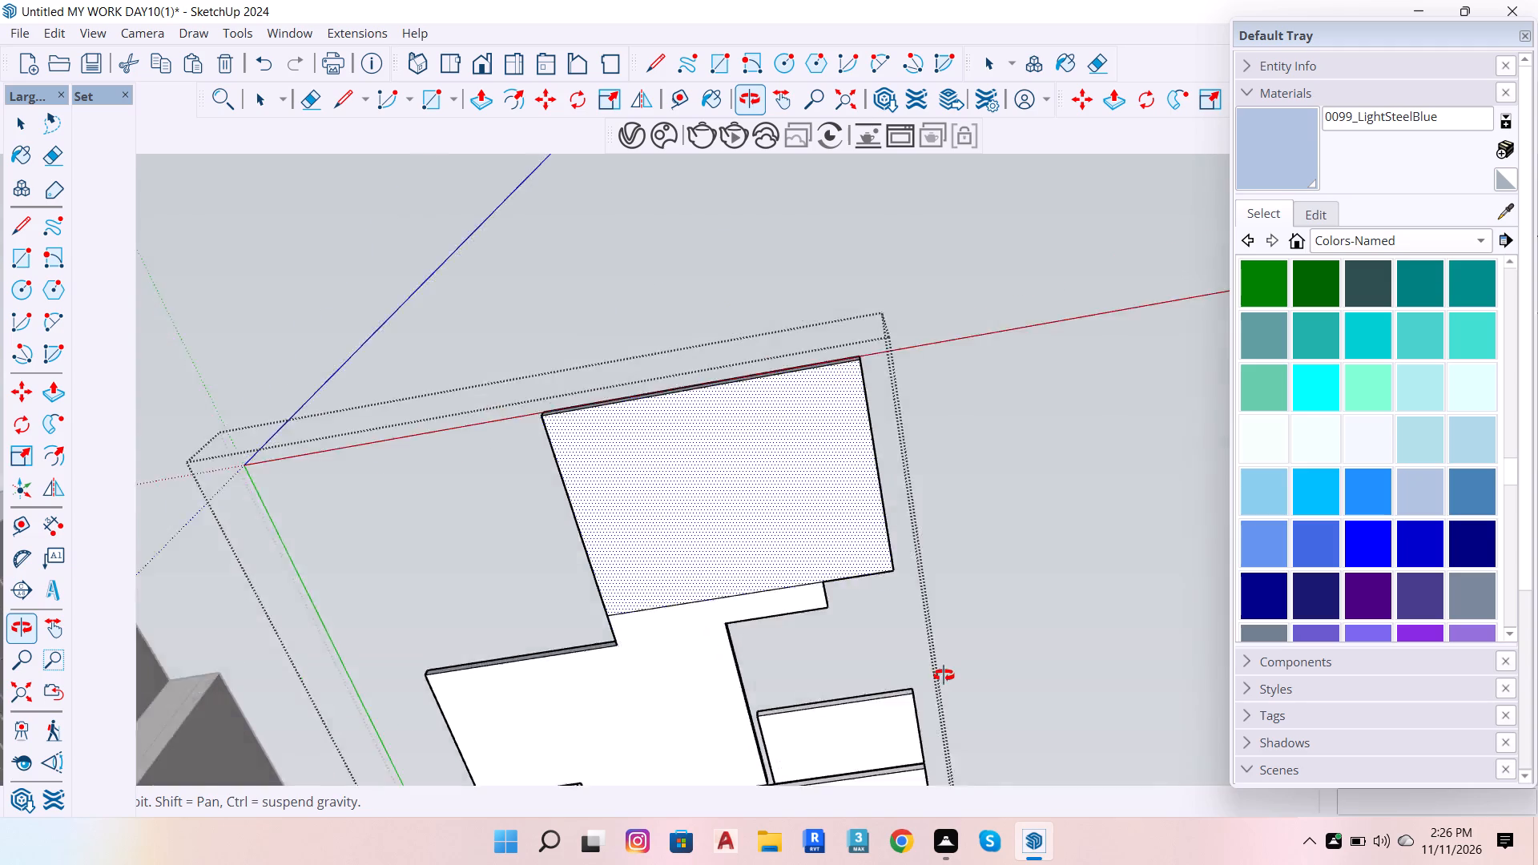
{"action": "left_click_drag", "start_coordinate": [944, 675], "coordinate": [1048, 846]}
{"action": "left_click_drag", "start_coordinate": [826, 340], "coordinate": [846, 744]}
{"action": "key", "text": "space"}
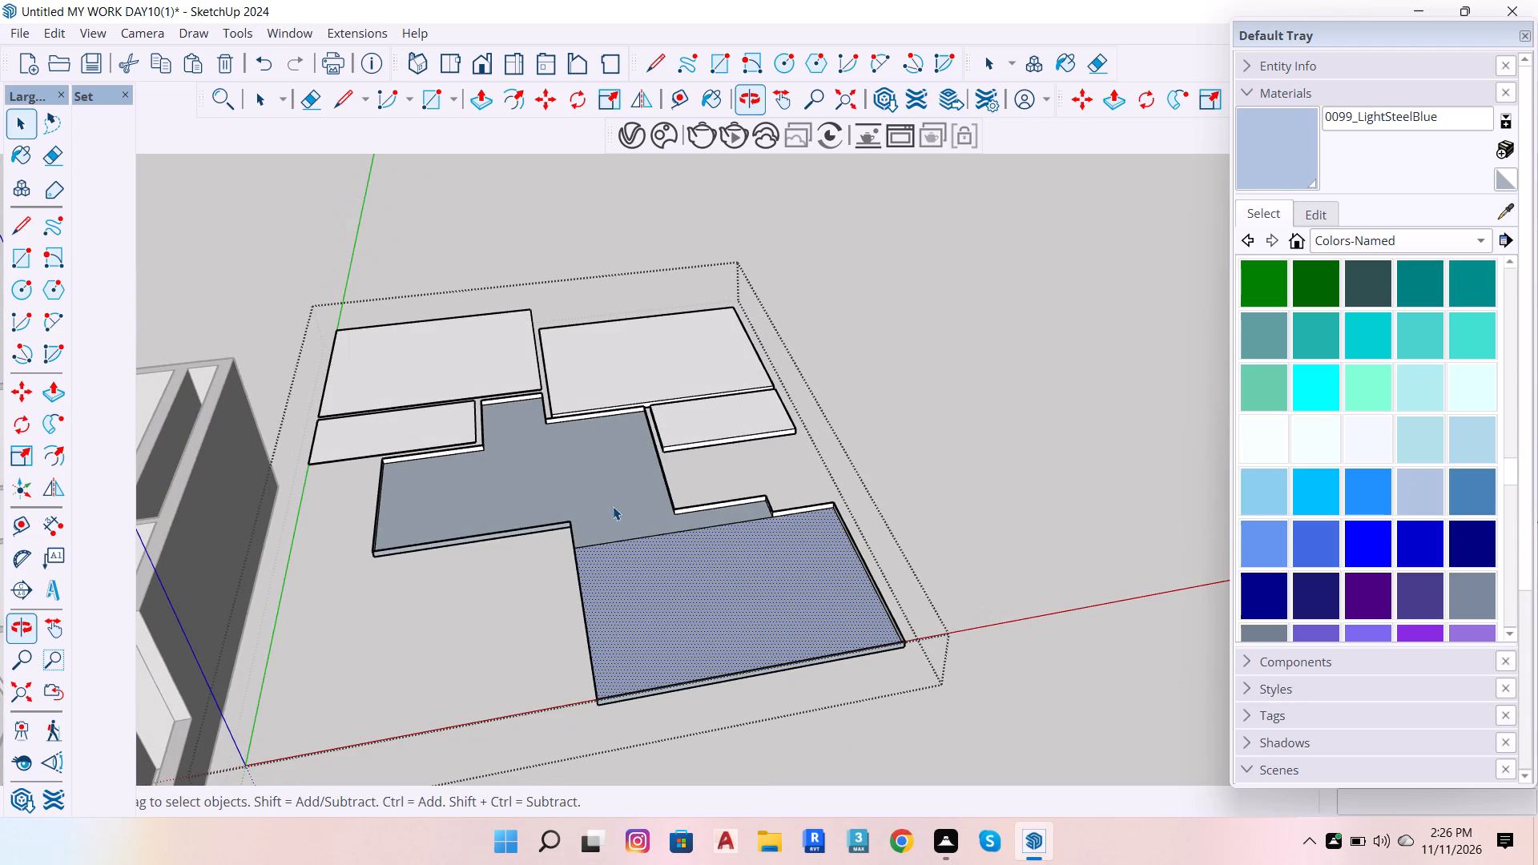
{"action": "scroll", "coordinate": [742, 477], "scroll_direction": "up", "scroll_amount": 6}
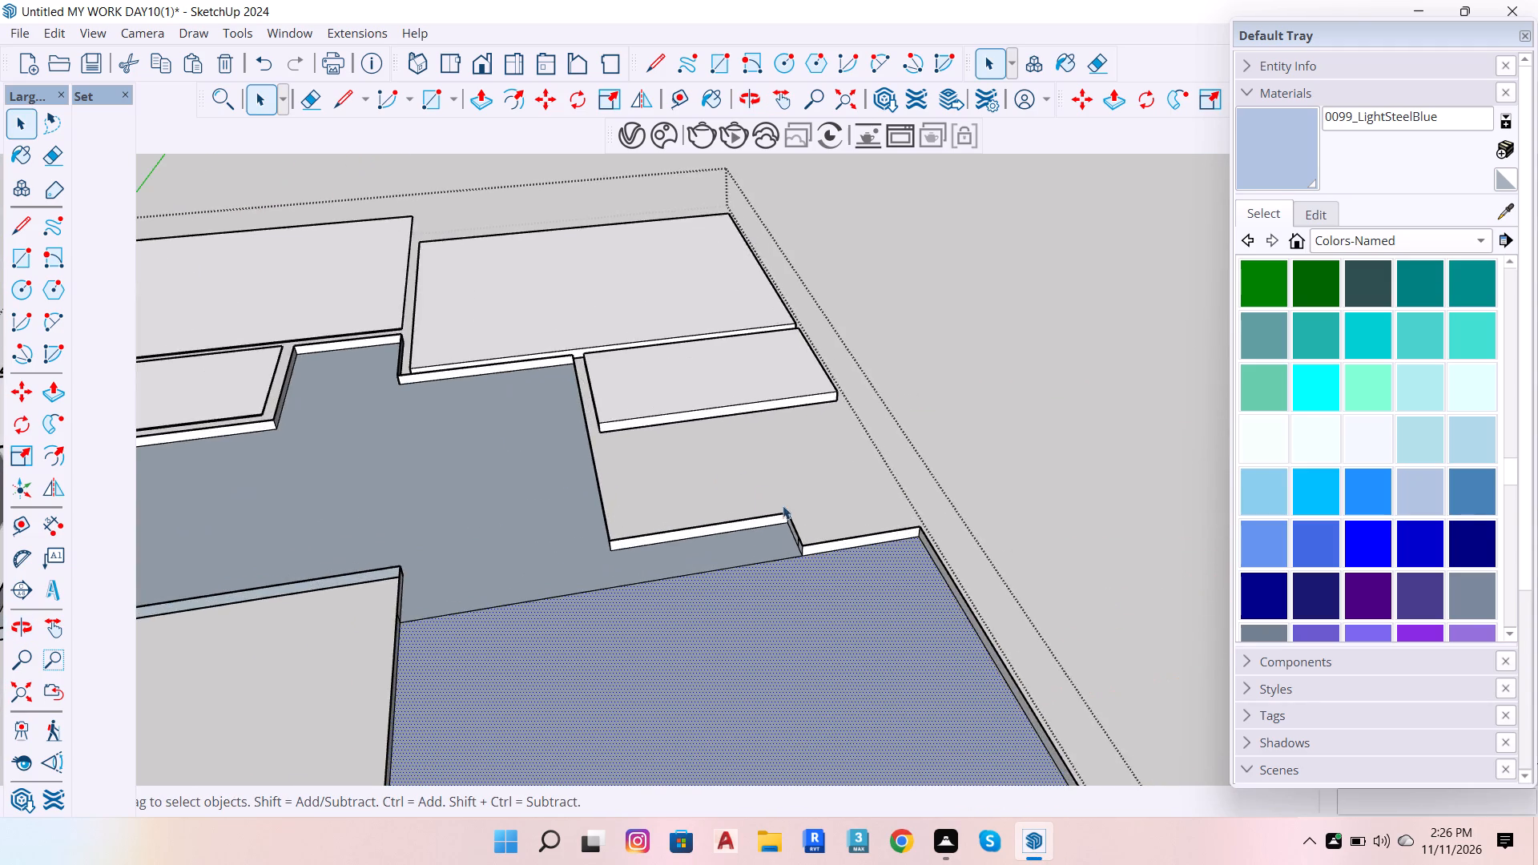
{"action": "scroll", "coordinate": [791, 514], "scroll_direction": "down", "scroll_amount": 4}
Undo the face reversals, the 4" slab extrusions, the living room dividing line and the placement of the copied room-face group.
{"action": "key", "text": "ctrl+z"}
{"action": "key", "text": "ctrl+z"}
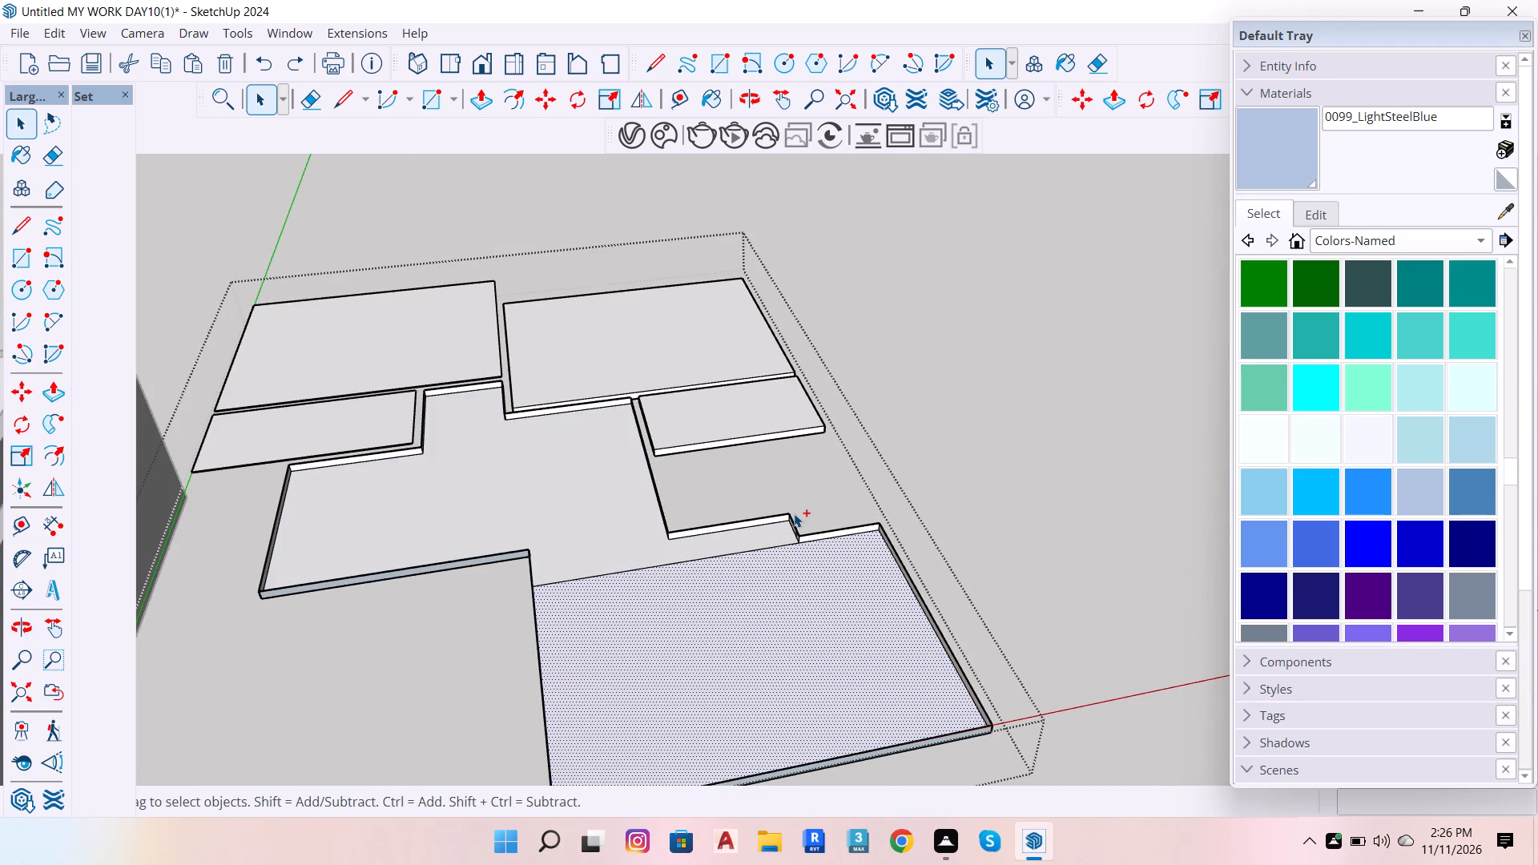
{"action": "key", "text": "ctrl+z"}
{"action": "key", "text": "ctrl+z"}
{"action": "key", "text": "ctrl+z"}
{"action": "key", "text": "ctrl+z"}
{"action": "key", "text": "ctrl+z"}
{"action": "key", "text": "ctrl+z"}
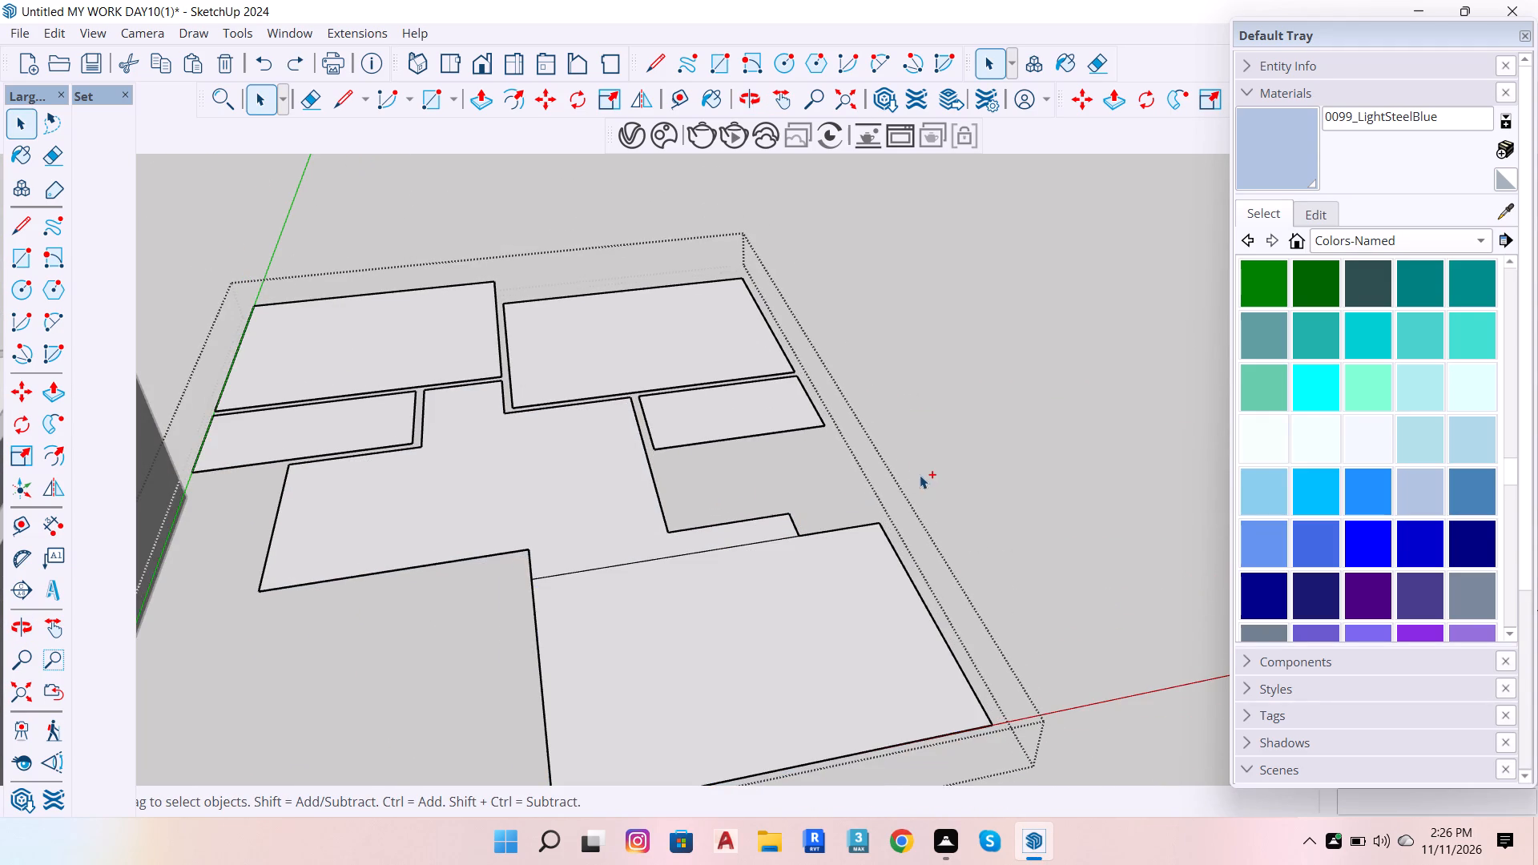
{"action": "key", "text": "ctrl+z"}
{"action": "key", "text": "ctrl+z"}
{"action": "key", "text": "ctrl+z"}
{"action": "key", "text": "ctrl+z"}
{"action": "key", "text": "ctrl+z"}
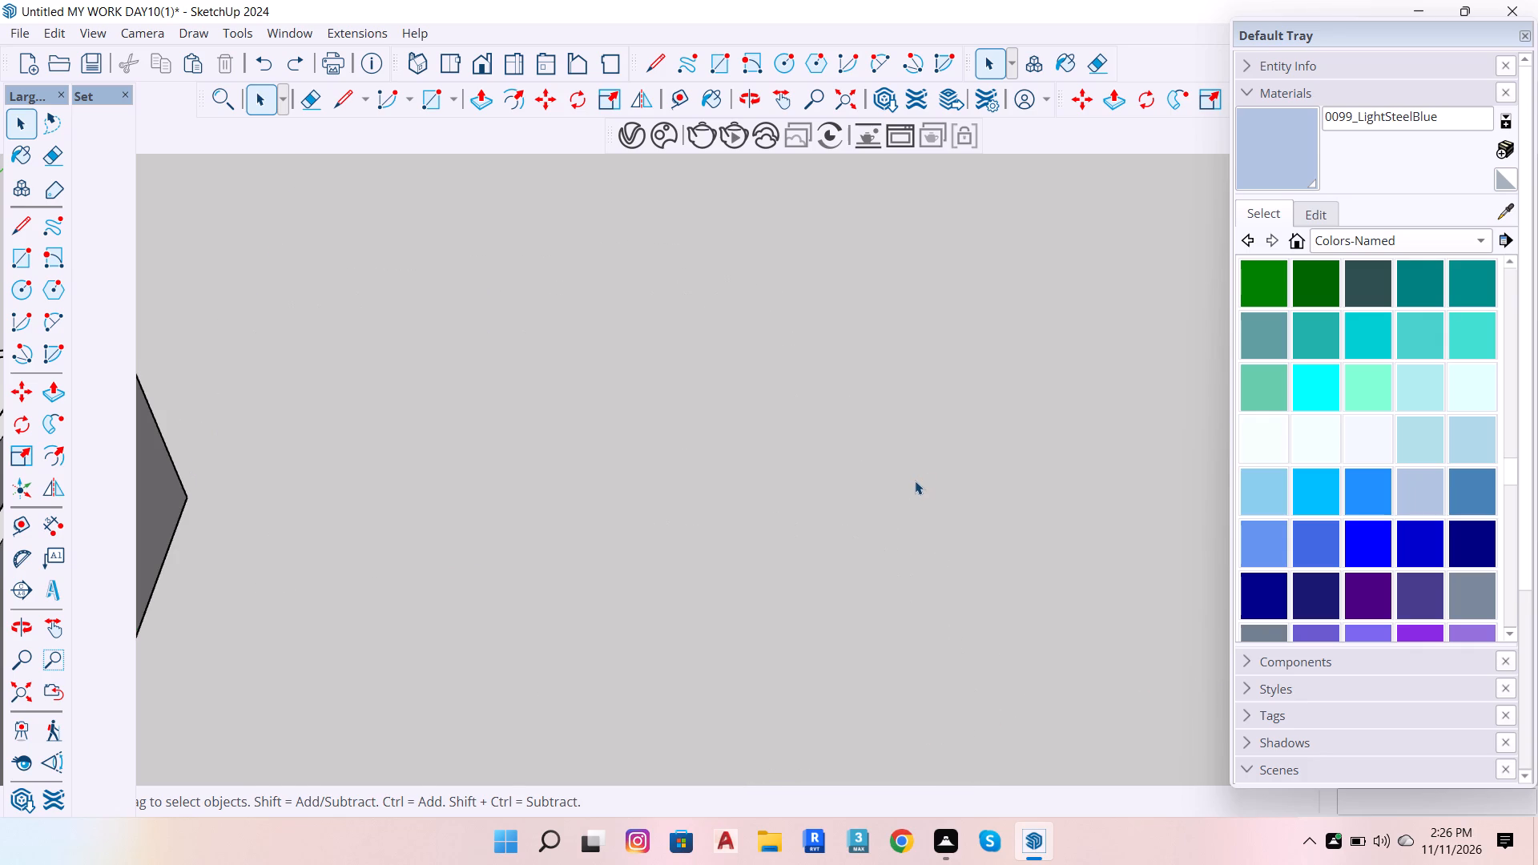
Copy the room-face group from the house to the open area beside it along the red axis.
{"action": "scroll", "coordinate": [914, 482], "scroll_direction": "down", "scroll_amount": 14}
{"action": "scroll", "coordinate": [611, 532], "scroll_direction": "up", "scroll_amount": 7}
{"action": "left_click", "coordinate": [610, 541]}
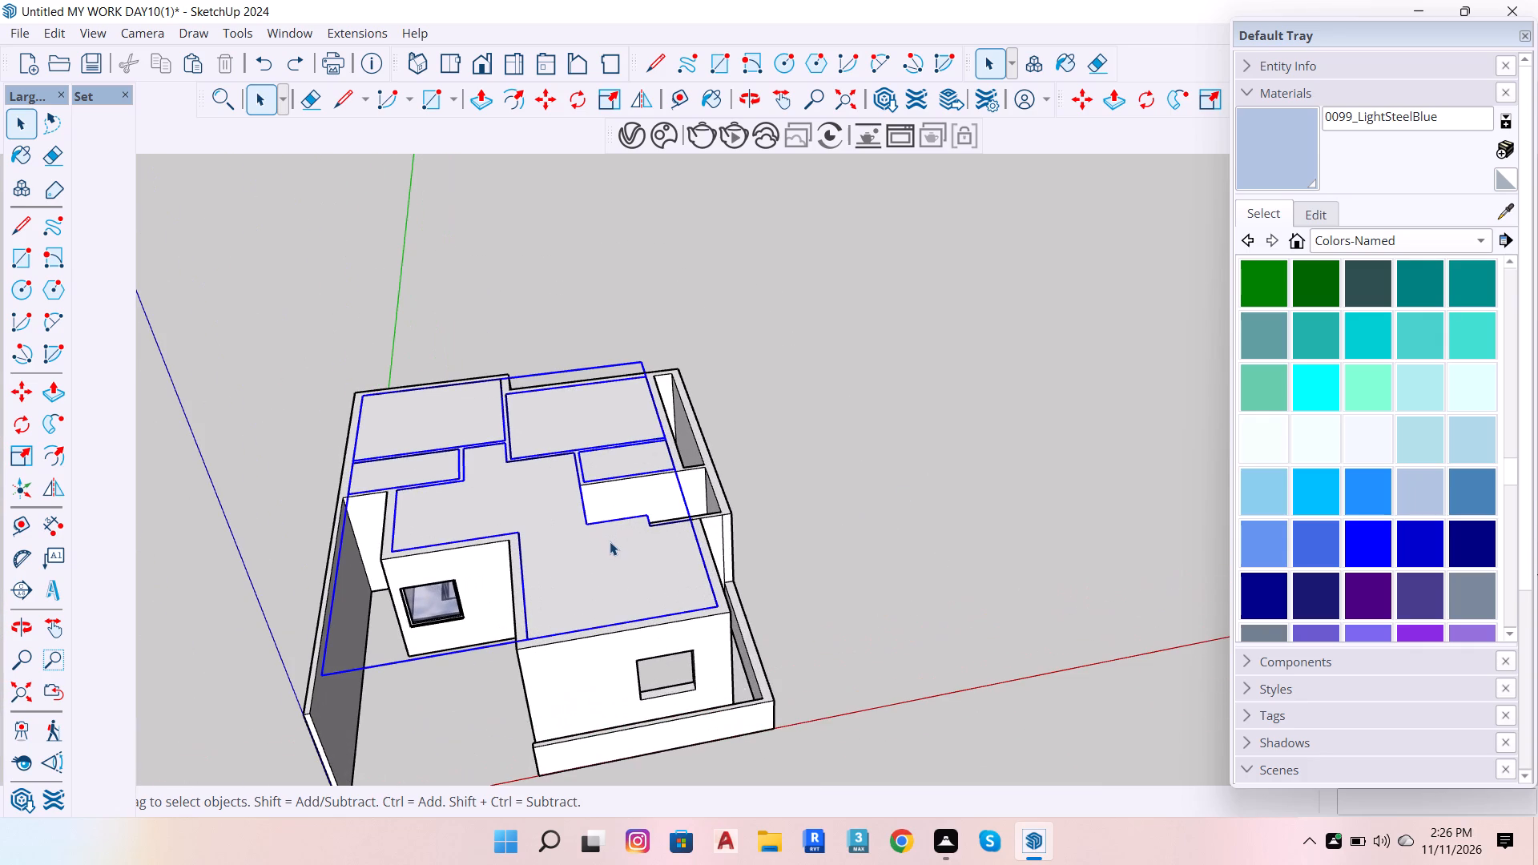
{"action": "key", "text": "m"}
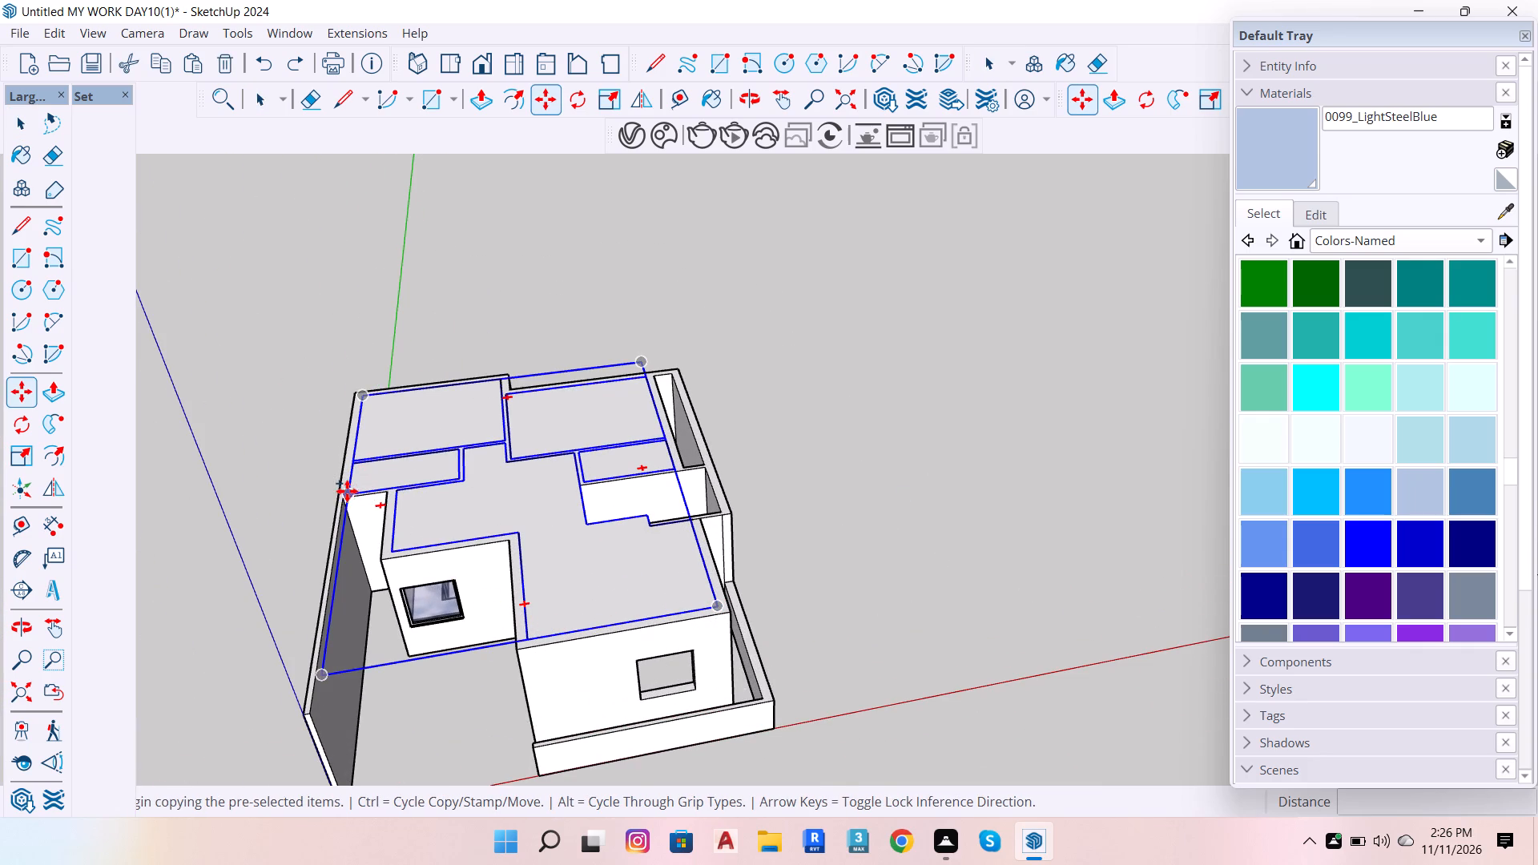
{"action": "left_click", "coordinate": [319, 676]}
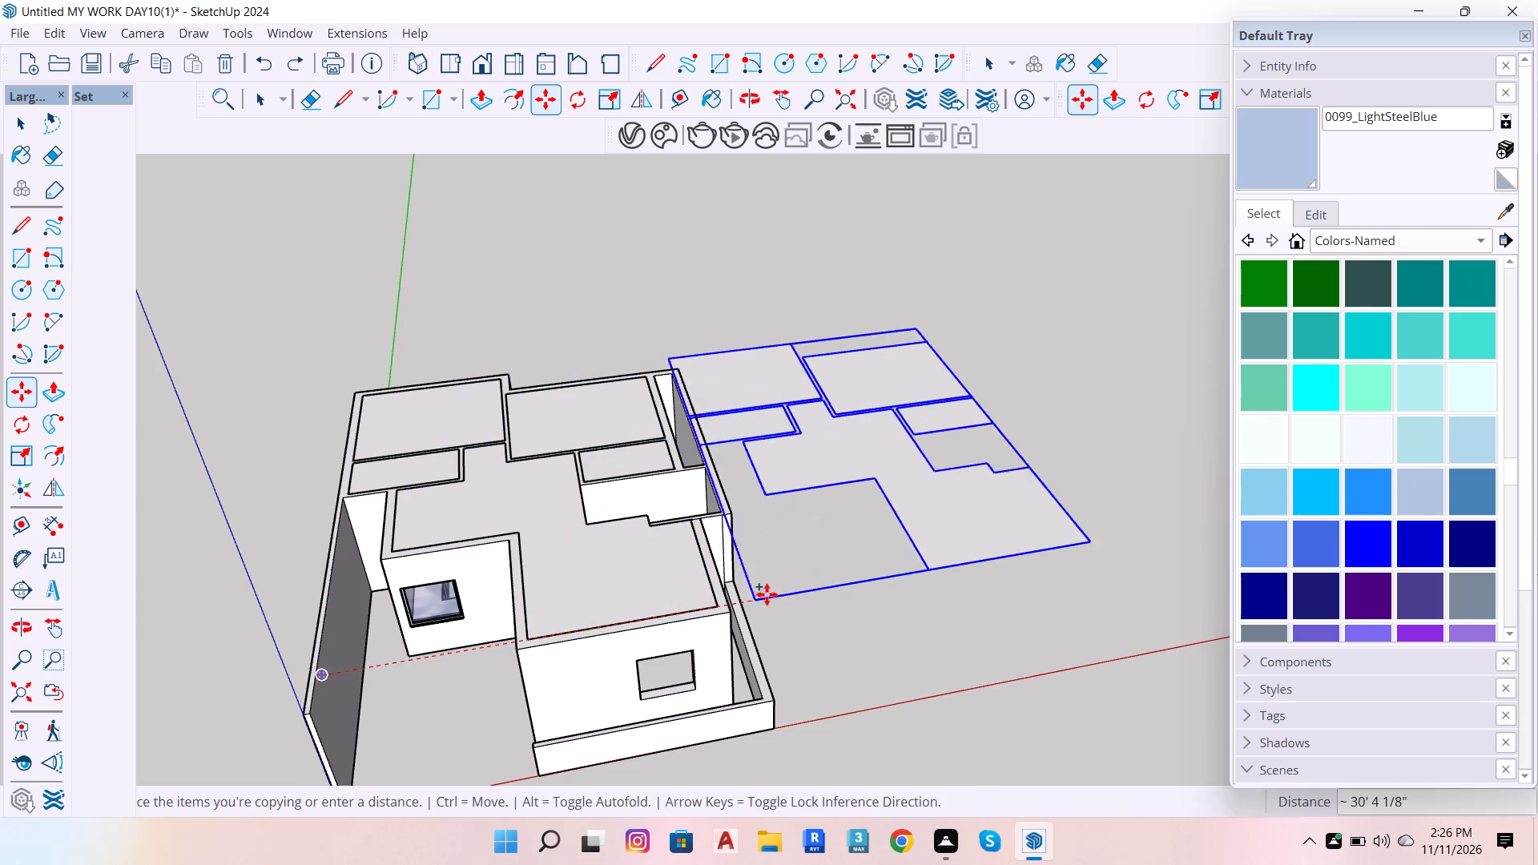
{"action": "left_click", "coordinate": [774, 594]}
{"action": "key", "text": "space"}
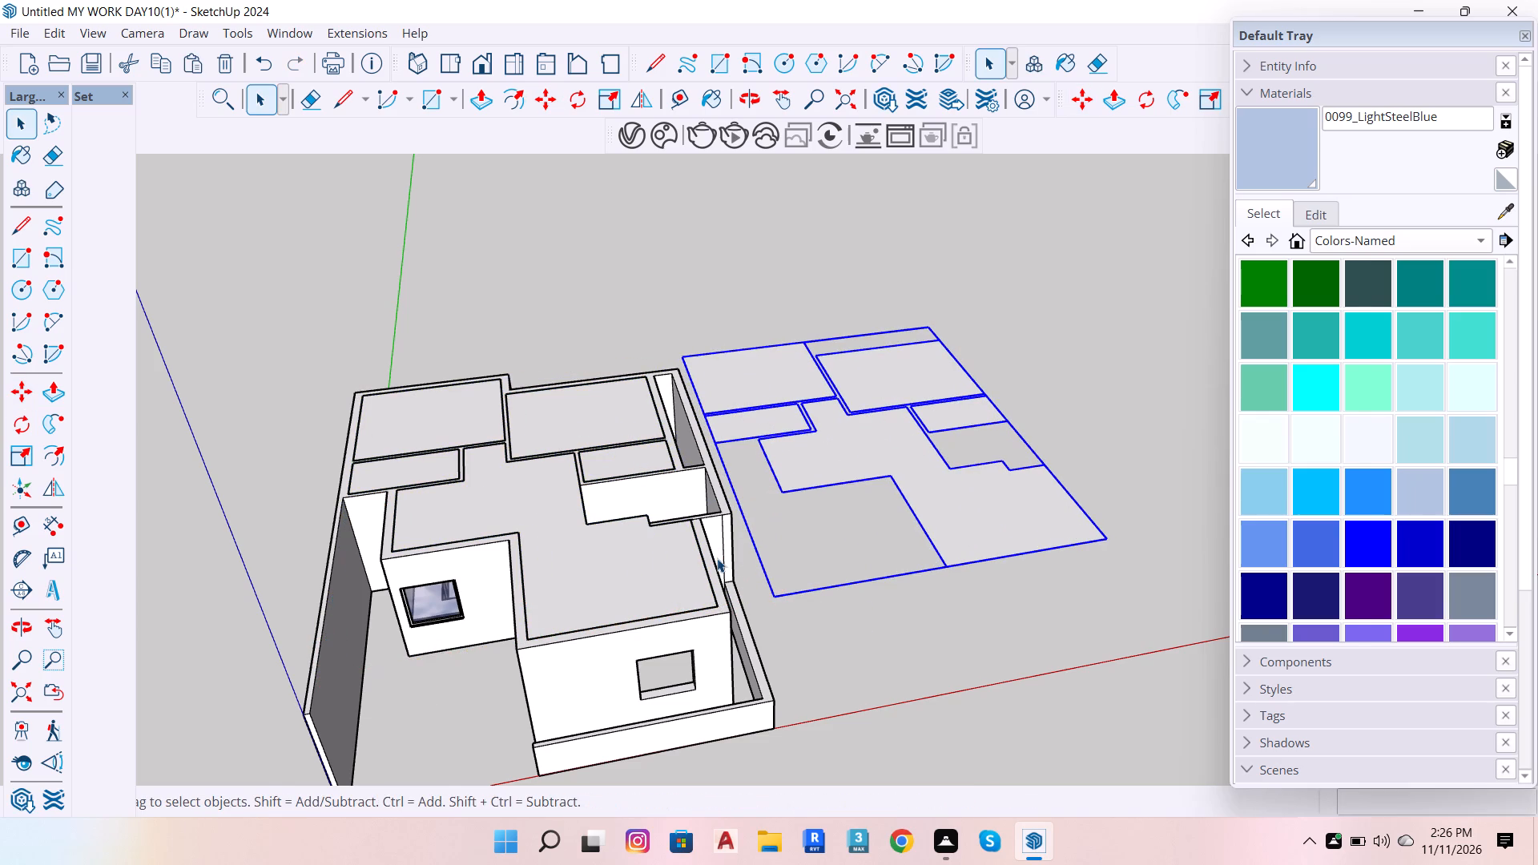
Open the copied group and extrude the combined living room, hall and kitchen face 4" with Push/Pull.
{"action": "key", "text": "o"}
{"action": "left_click_drag", "start_coordinate": [741, 482], "coordinate": [767, 825]}
{"action": "left_click_drag", "start_coordinate": [670, 277], "coordinate": [662, 732]}
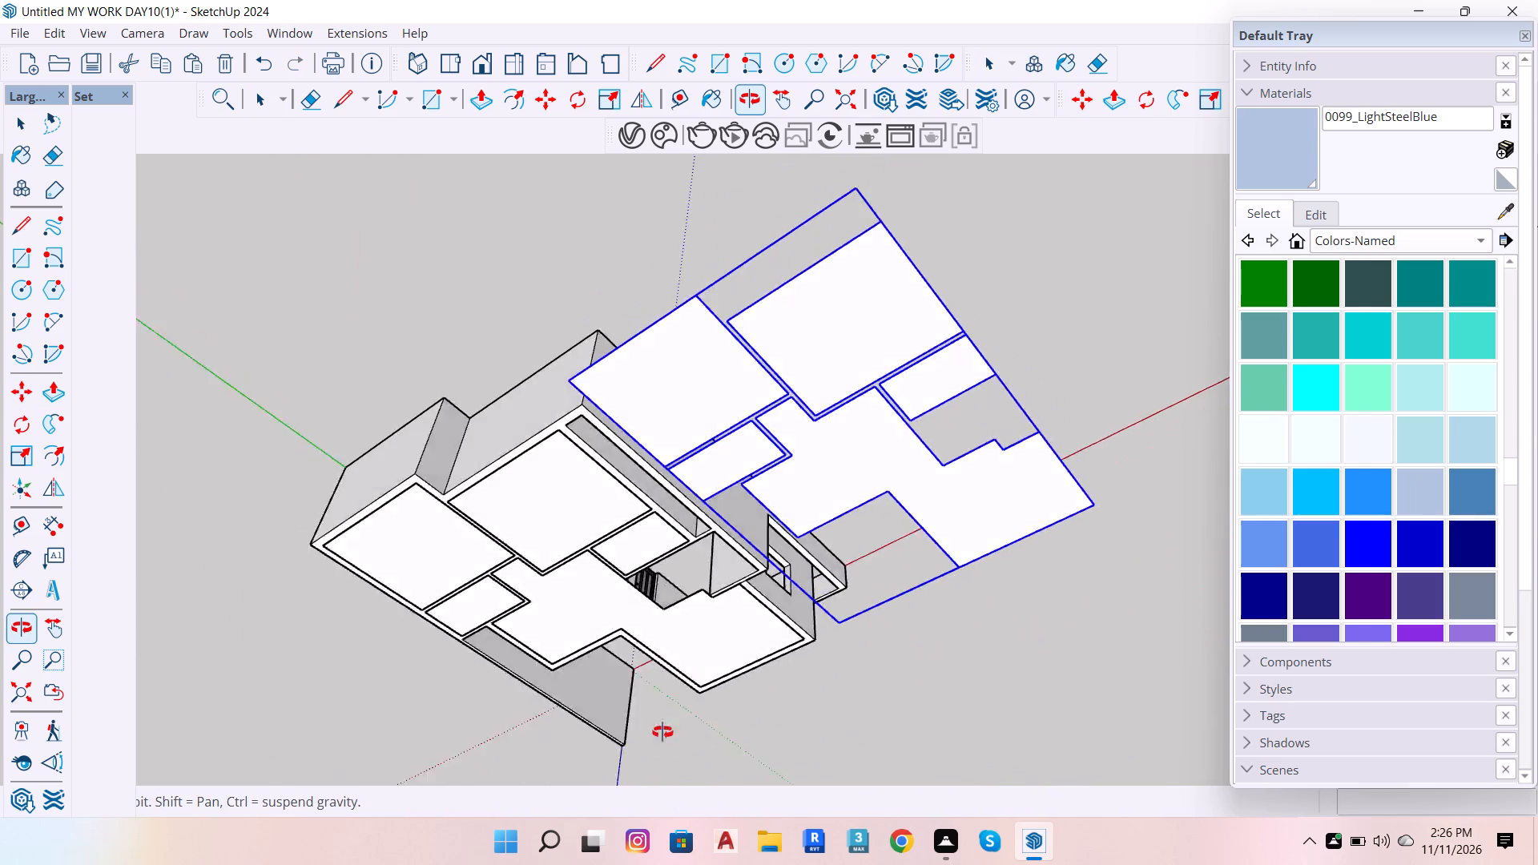
{"action": "left_click_drag", "start_coordinate": [662, 732], "coordinate": [664, 851]}
{"action": "left_click_drag", "start_coordinate": [673, 398], "coordinate": [686, 764]}
{"action": "scroll", "coordinate": [812, 505], "scroll_direction": "down", "scroll_amount": 4}
{"action": "key", "text": "space"}
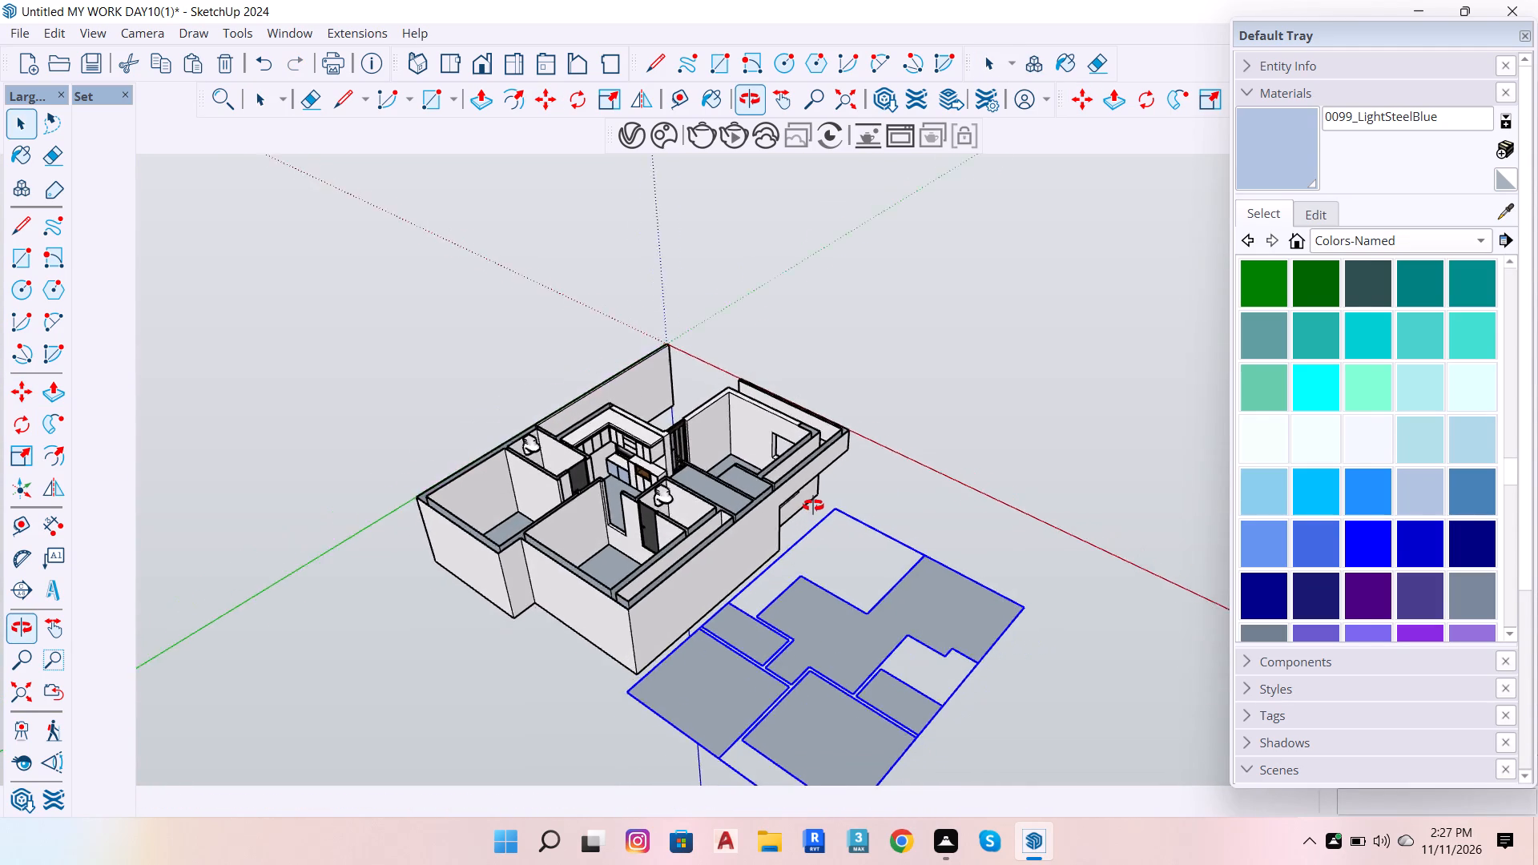
{"action": "scroll", "coordinate": [883, 712], "scroll_direction": "up", "scroll_amount": 4}
{"action": "left_click", "coordinate": [826, 574]}
{"action": "double_click", "coordinate": [826, 574]}
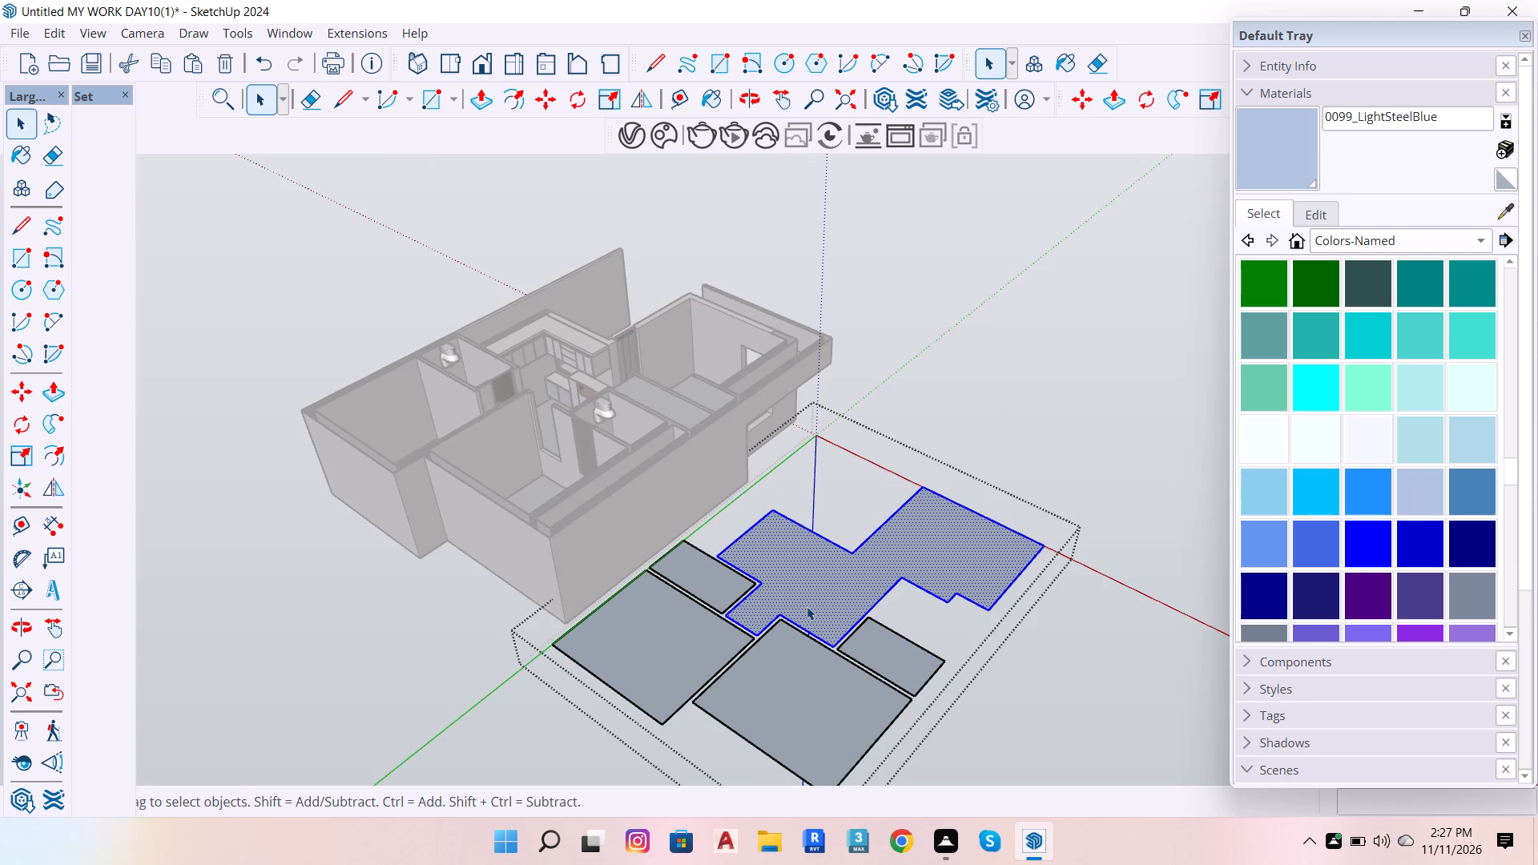
{"action": "key", "text": "p"}
{"action": "left_click", "coordinate": [807, 606]}
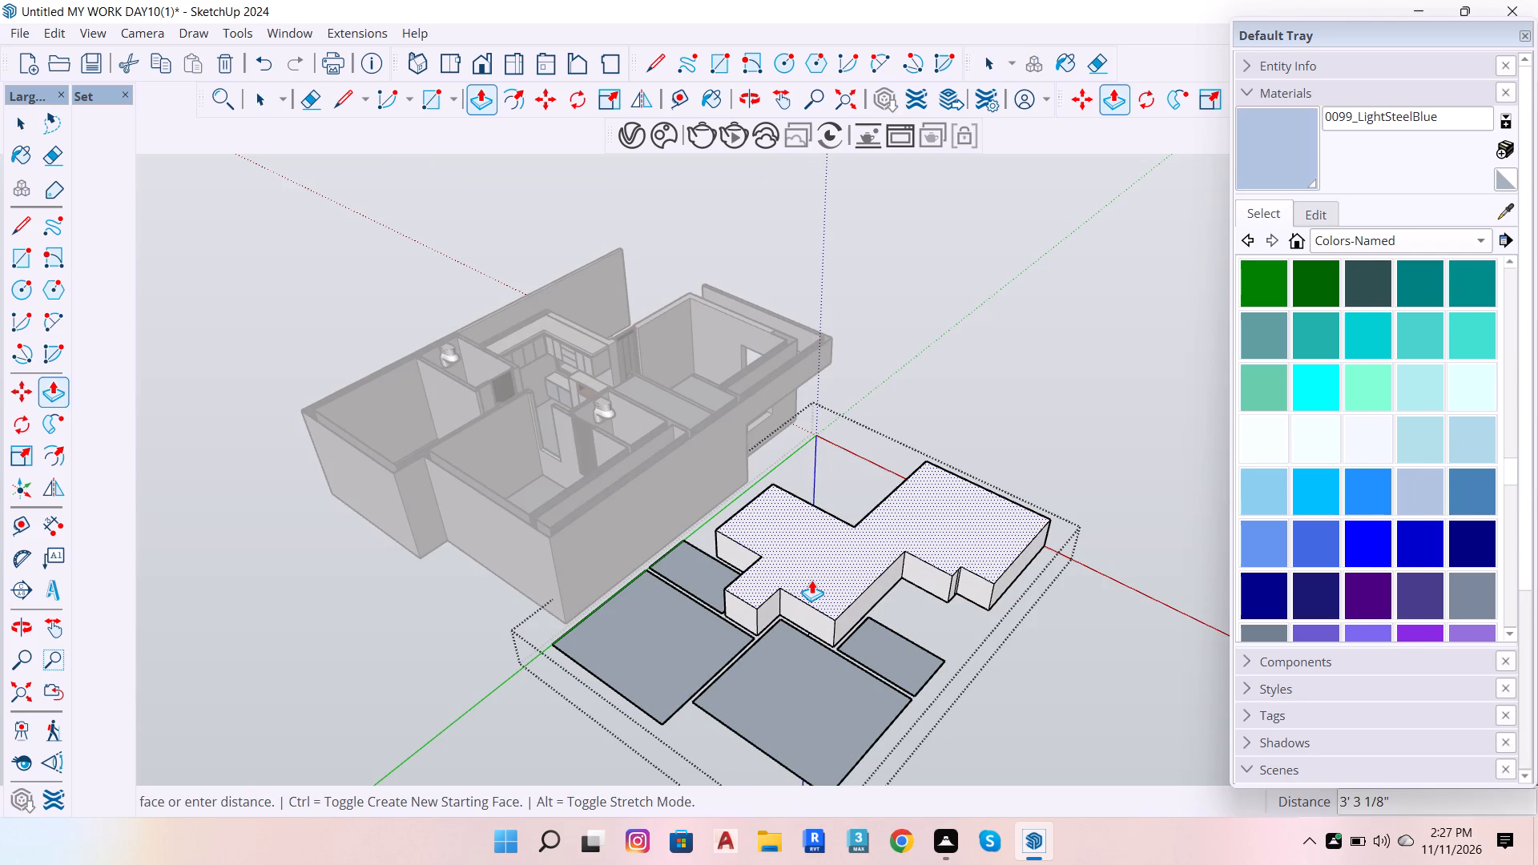
{"action": "key", "text": "4"}
{"action": "key", "text": "Return"}
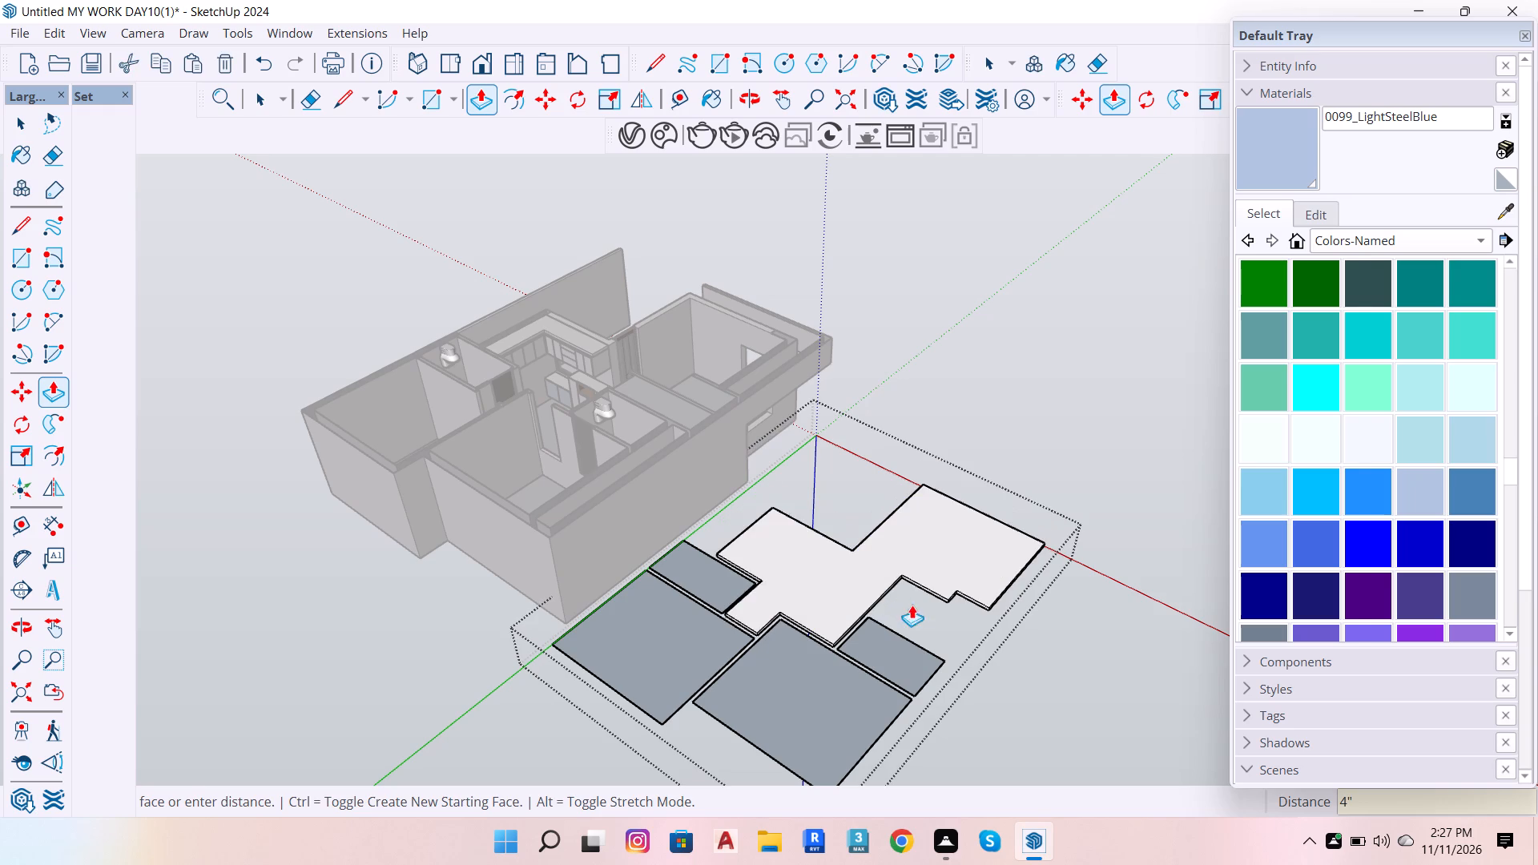
Repeat the 4" Push/Pull on both bathroom faces and both bedroom faces.
{"action": "scroll", "coordinate": [912, 610], "scroll_direction": "up", "scroll_amount": 6}
{"action": "double_click", "coordinate": [886, 660]}
{"action": "double_click", "coordinate": [759, 722]}
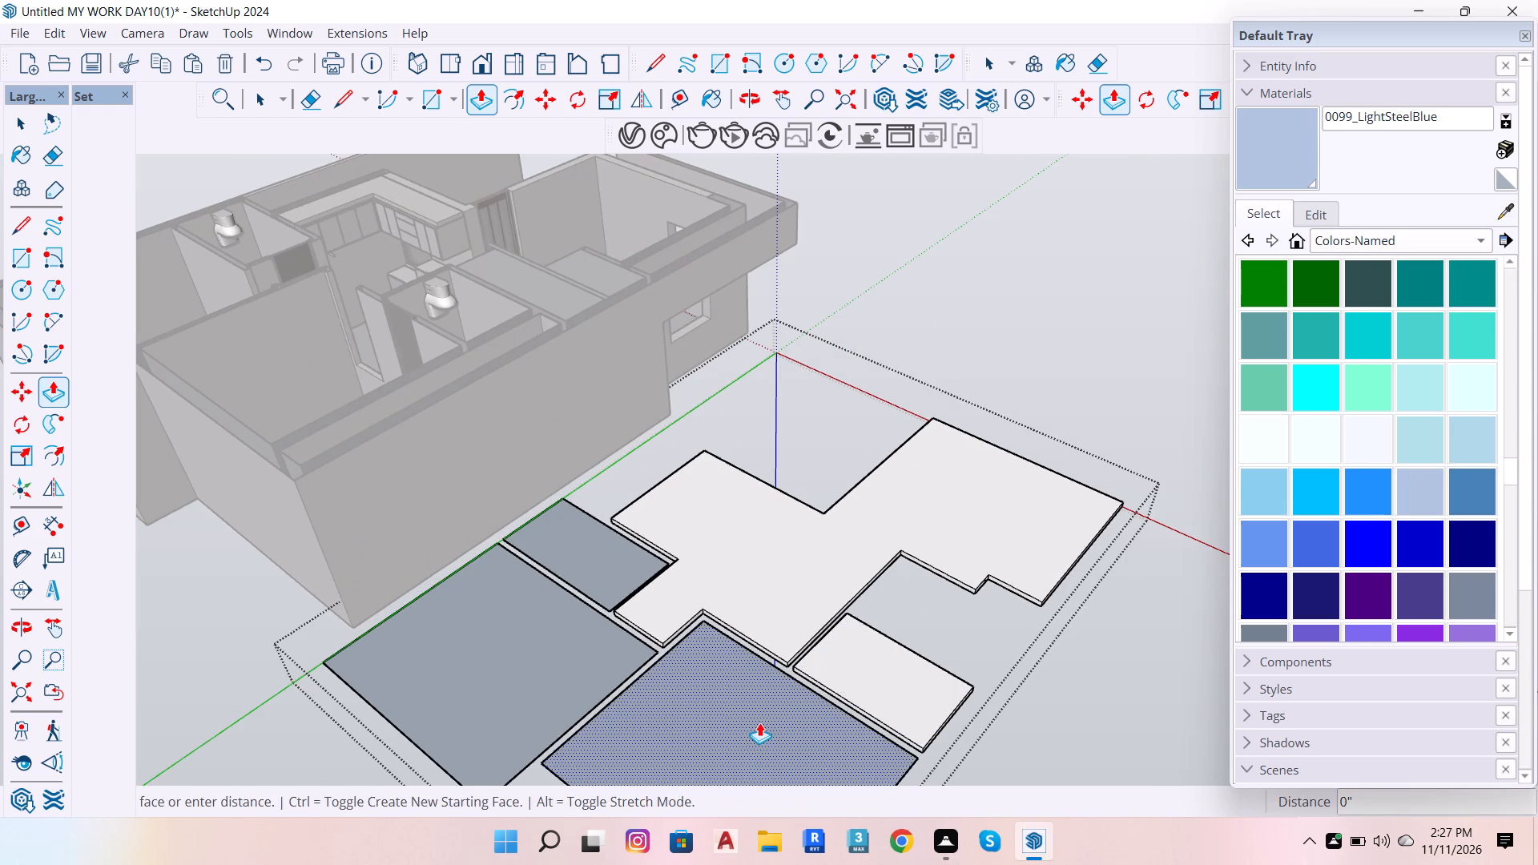
{"action": "double_click", "coordinate": [524, 654]}
{"action": "double_click", "coordinate": [597, 571]}
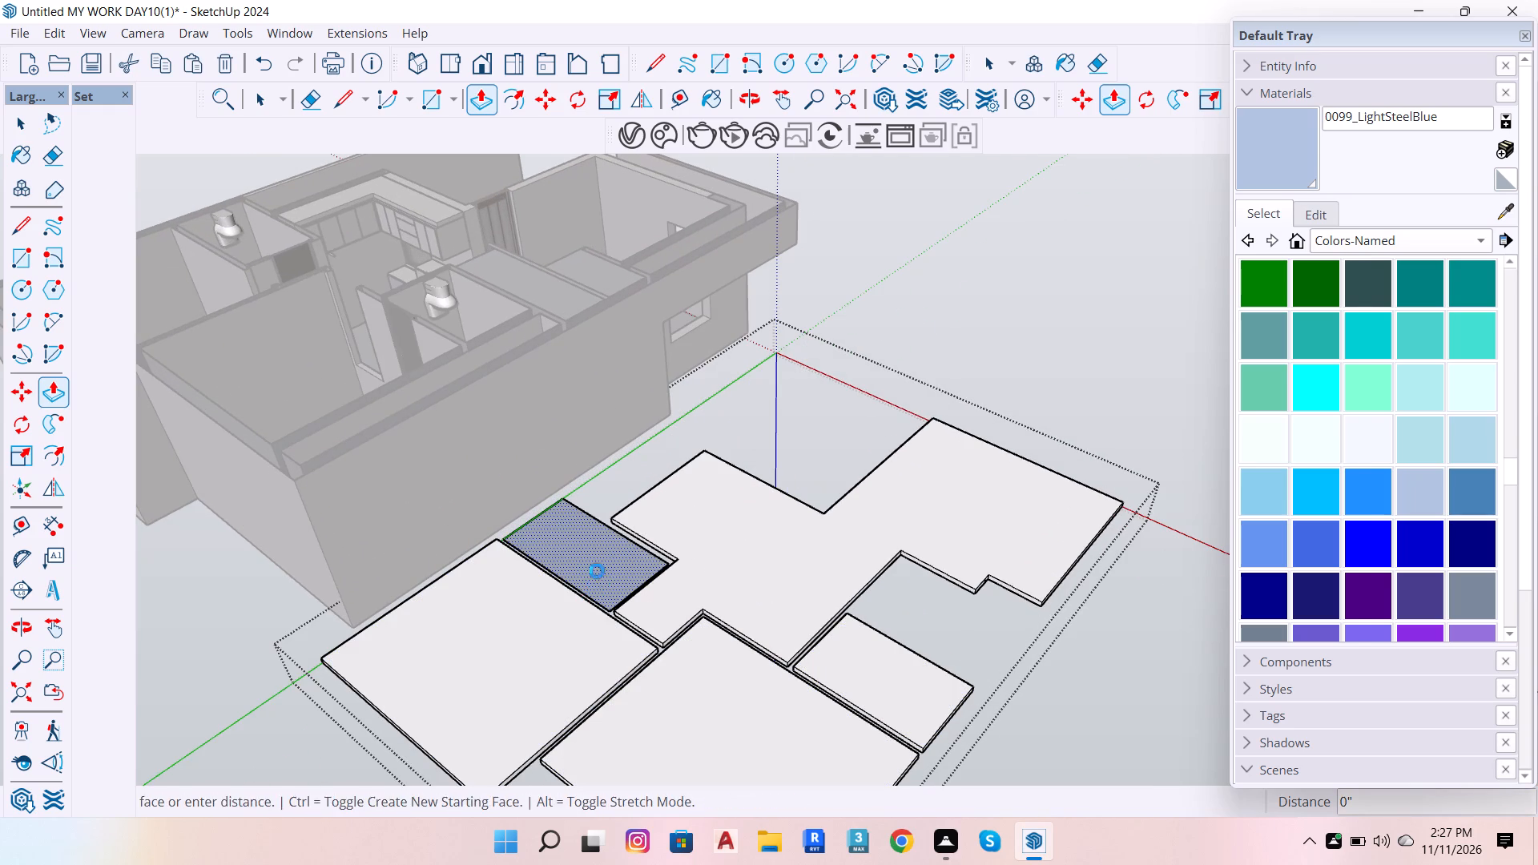
{"action": "key", "text": "space"}
Draw a 9' 10" line from the notch corner to the opposite edge, separating the living room from the hall.
{"action": "type", "text": "o"}
{"action": "left_click_drag", "start_coordinate": [597, 566], "coordinate": [790, 288]}
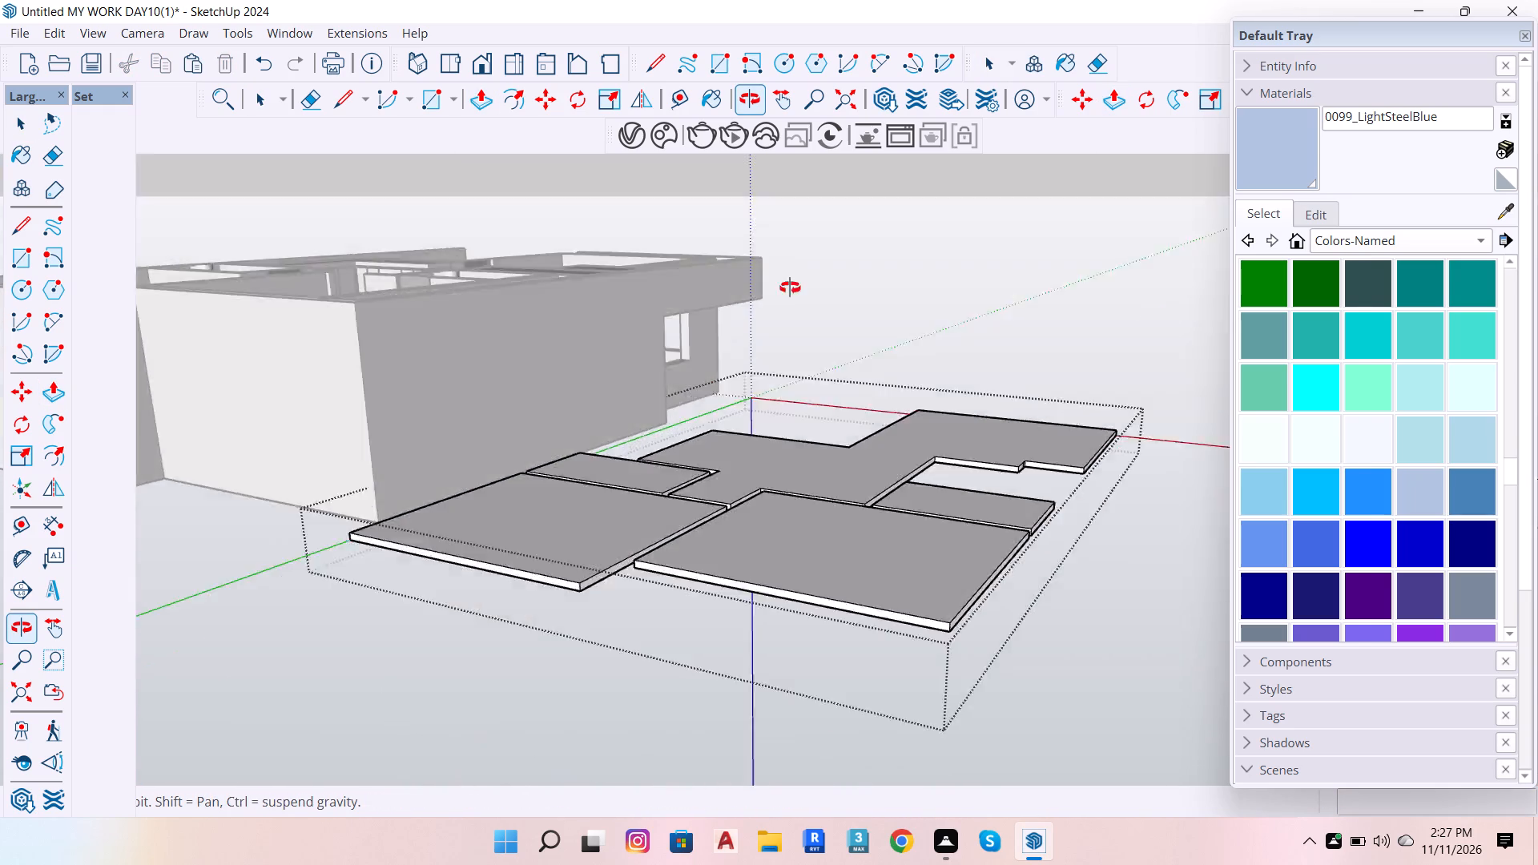
{"action": "left_click_drag", "start_coordinate": [790, 288], "coordinate": [763, 535]}
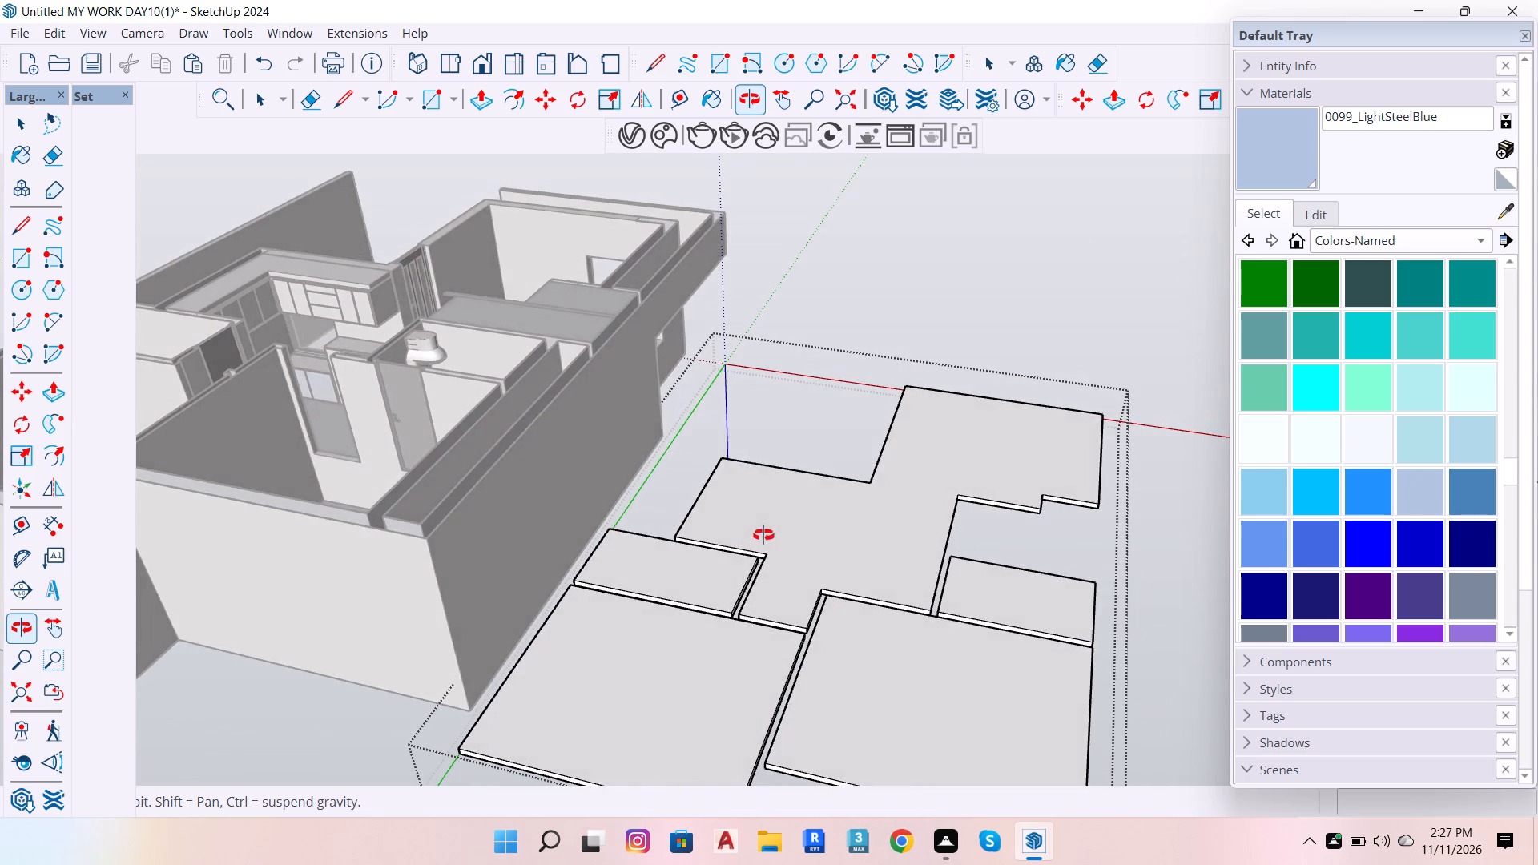
{"action": "scroll", "coordinate": [1021, 441], "scroll_direction": "up", "scroll_amount": 4}
{"action": "key", "text": "space"}
{"action": "scroll", "coordinate": [1069, 537], "scroll_direction": "up", "scroll_amount": 4}
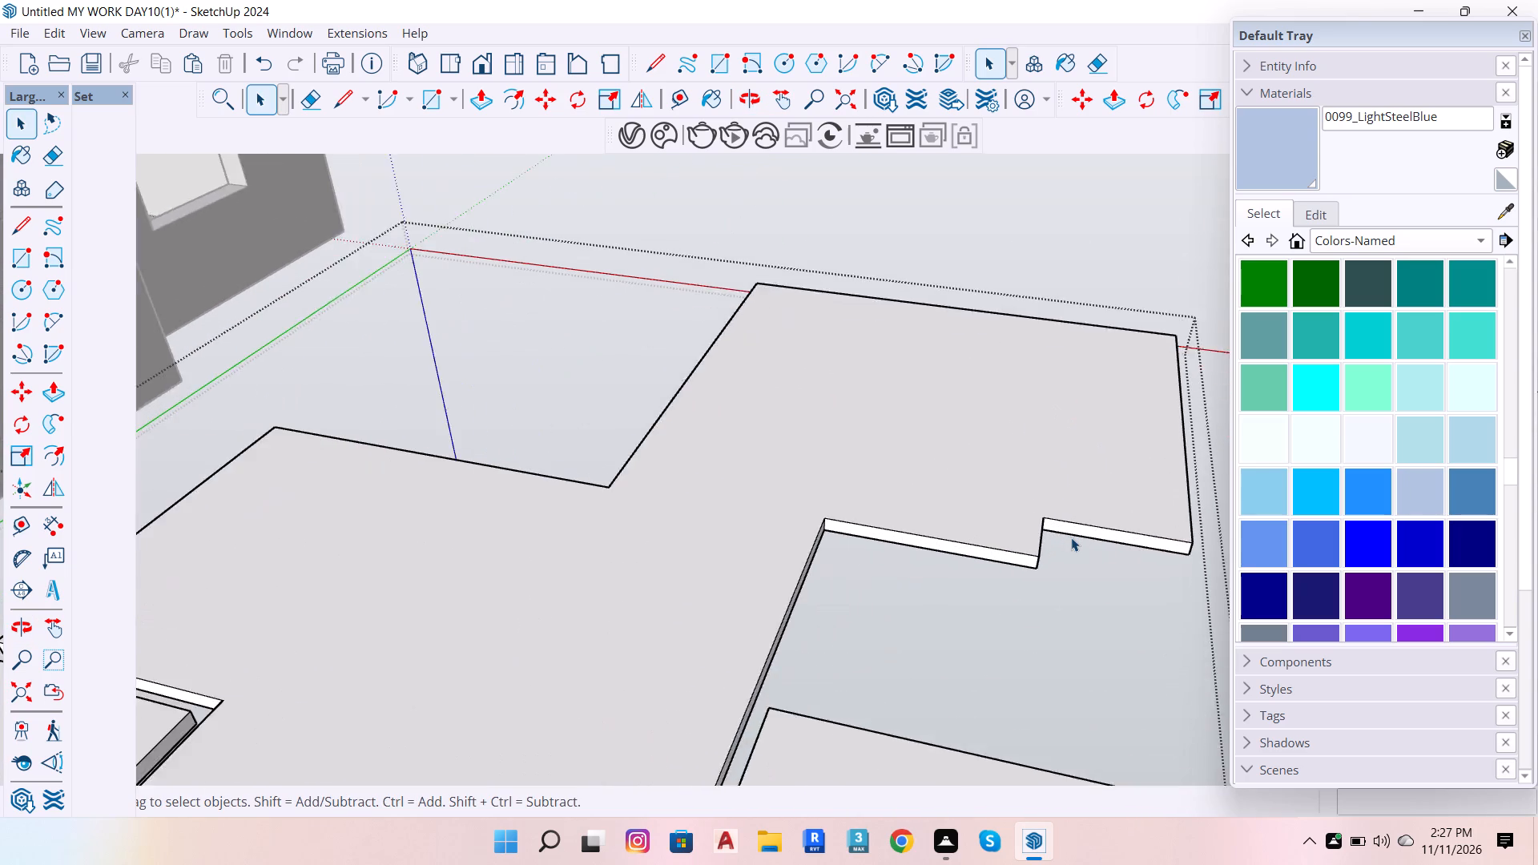
{"action": "scroll", "coordinate": [1071, 537], "scroll_direction": "up", "scroll_amount": 2}
{"action": "key", "text": "l"}
{"action": "left_click", "coordinate": [1040, 514]}
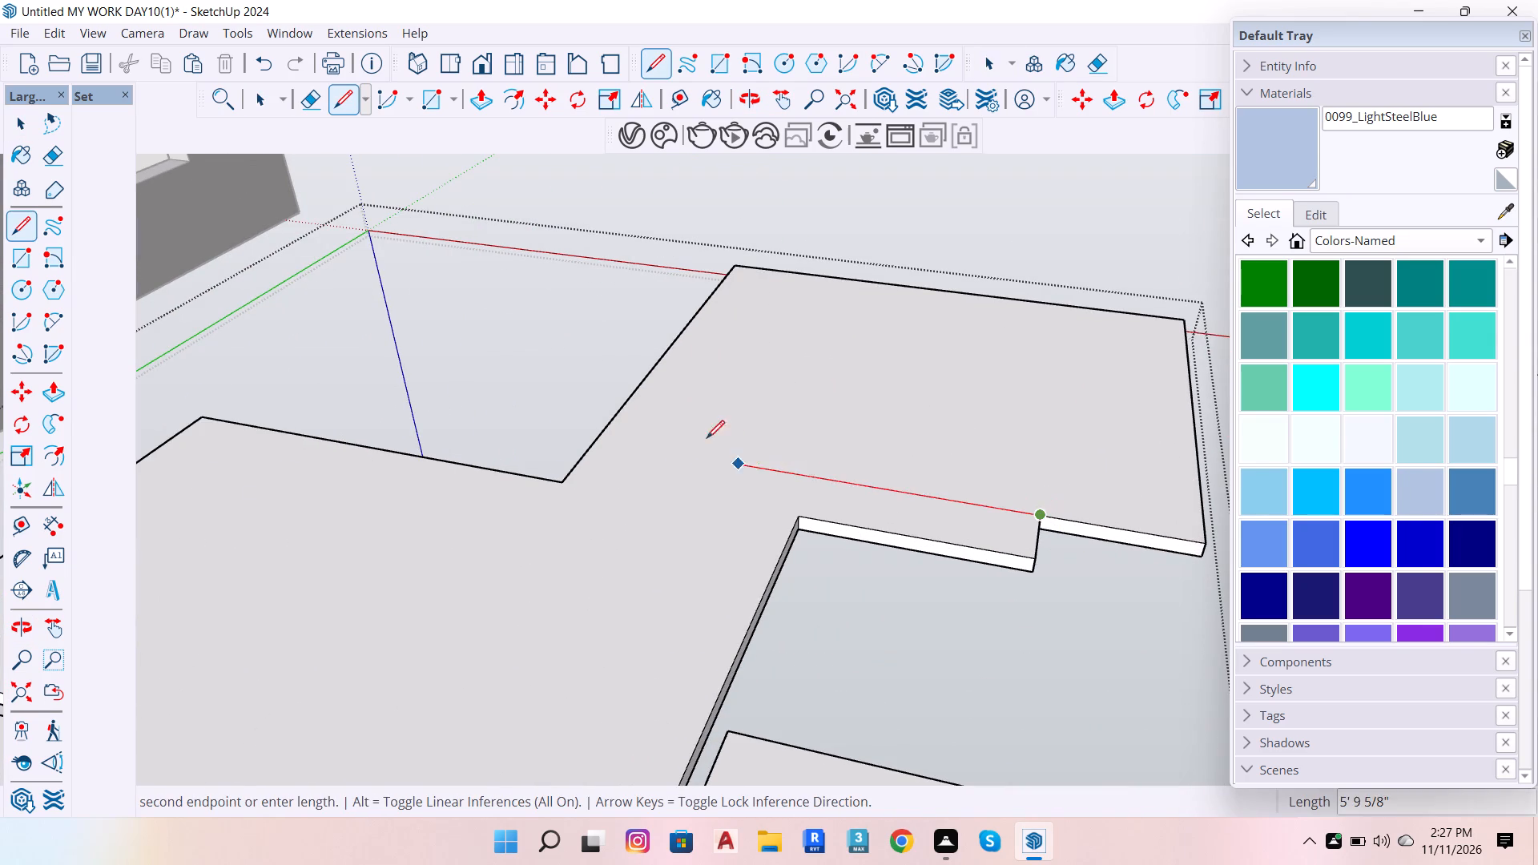
{"action": "left_click", "coordinate": [594, 437]}
{"action": "key", "text": "space"}
{"action": "scroll", "coordinate": [714, 481], "scroll_direction": "down", "scroll_amount": 4}
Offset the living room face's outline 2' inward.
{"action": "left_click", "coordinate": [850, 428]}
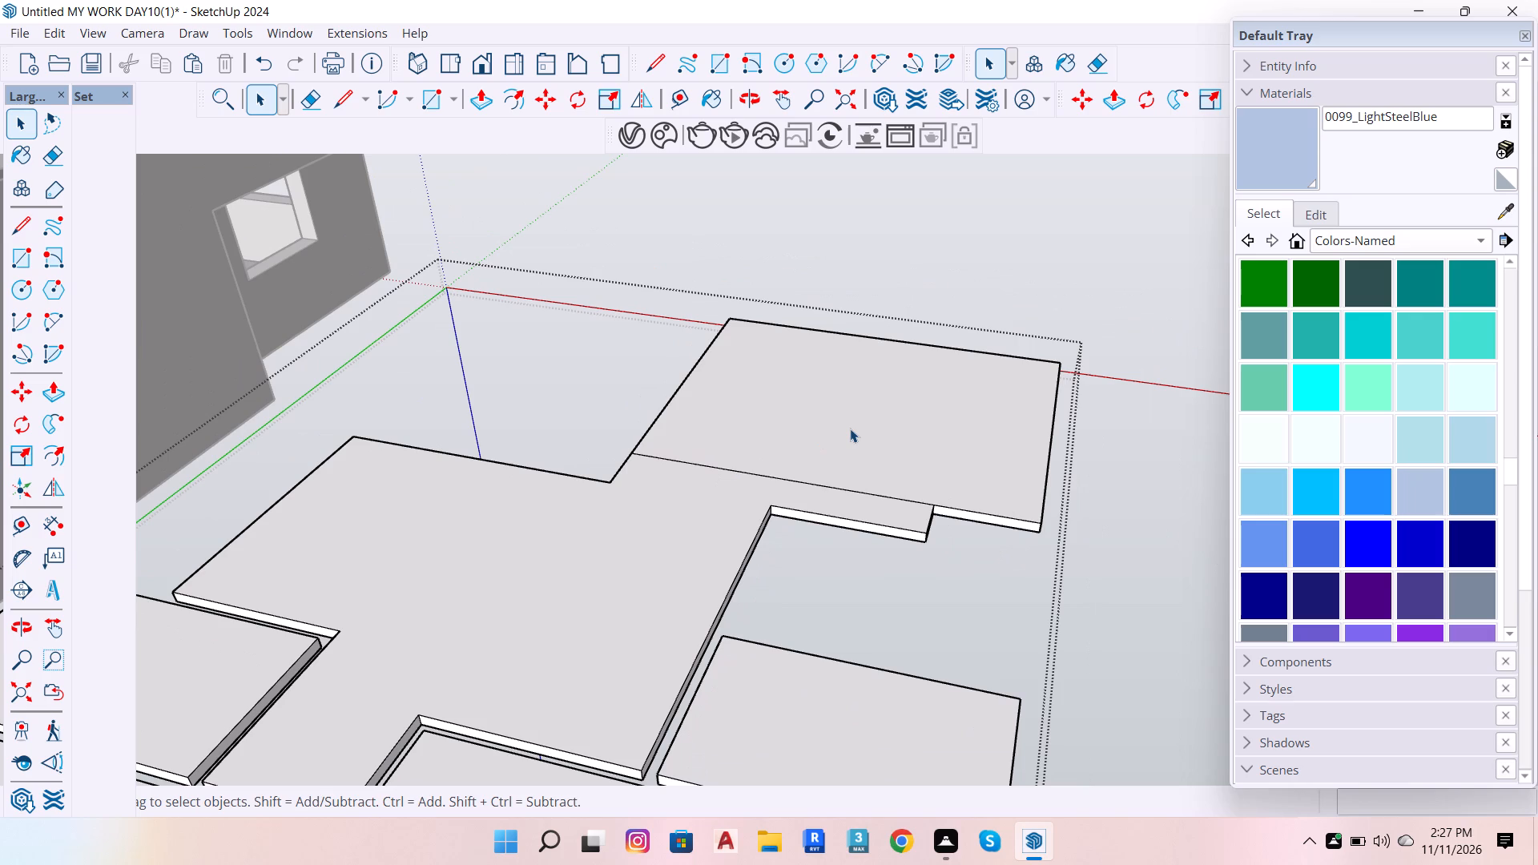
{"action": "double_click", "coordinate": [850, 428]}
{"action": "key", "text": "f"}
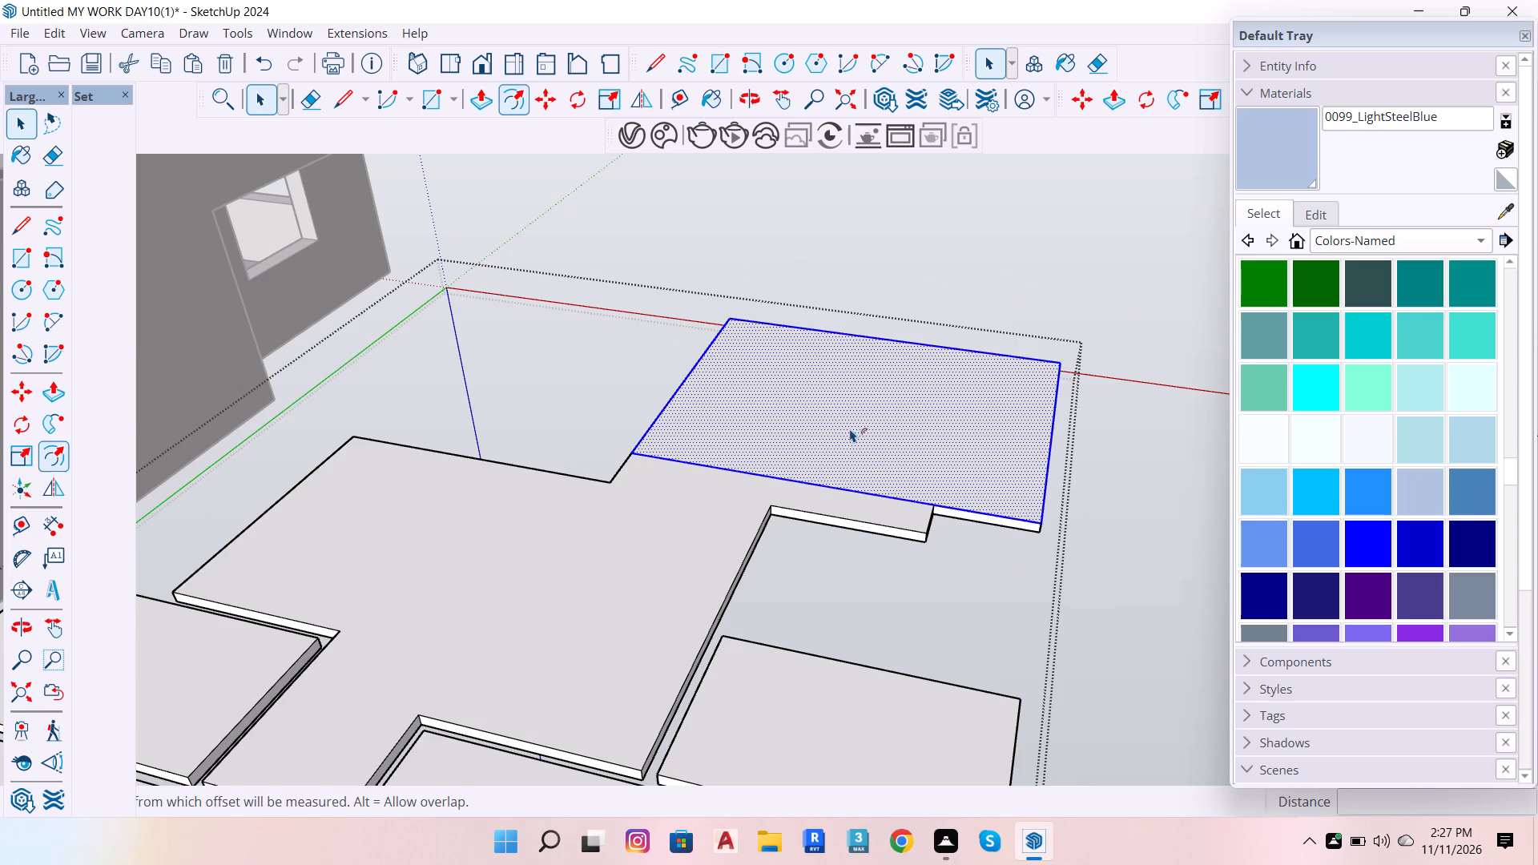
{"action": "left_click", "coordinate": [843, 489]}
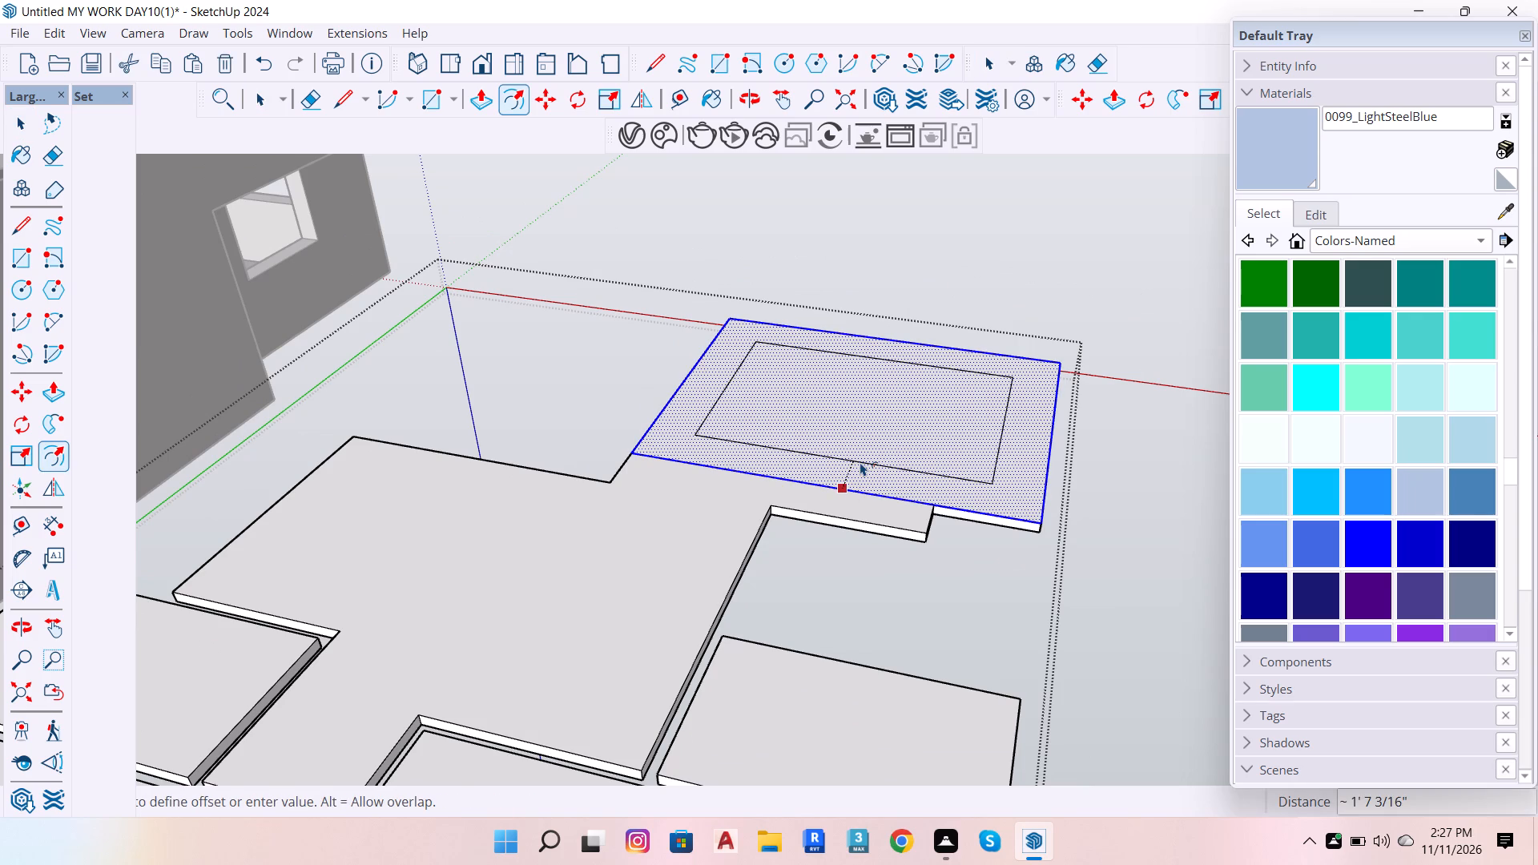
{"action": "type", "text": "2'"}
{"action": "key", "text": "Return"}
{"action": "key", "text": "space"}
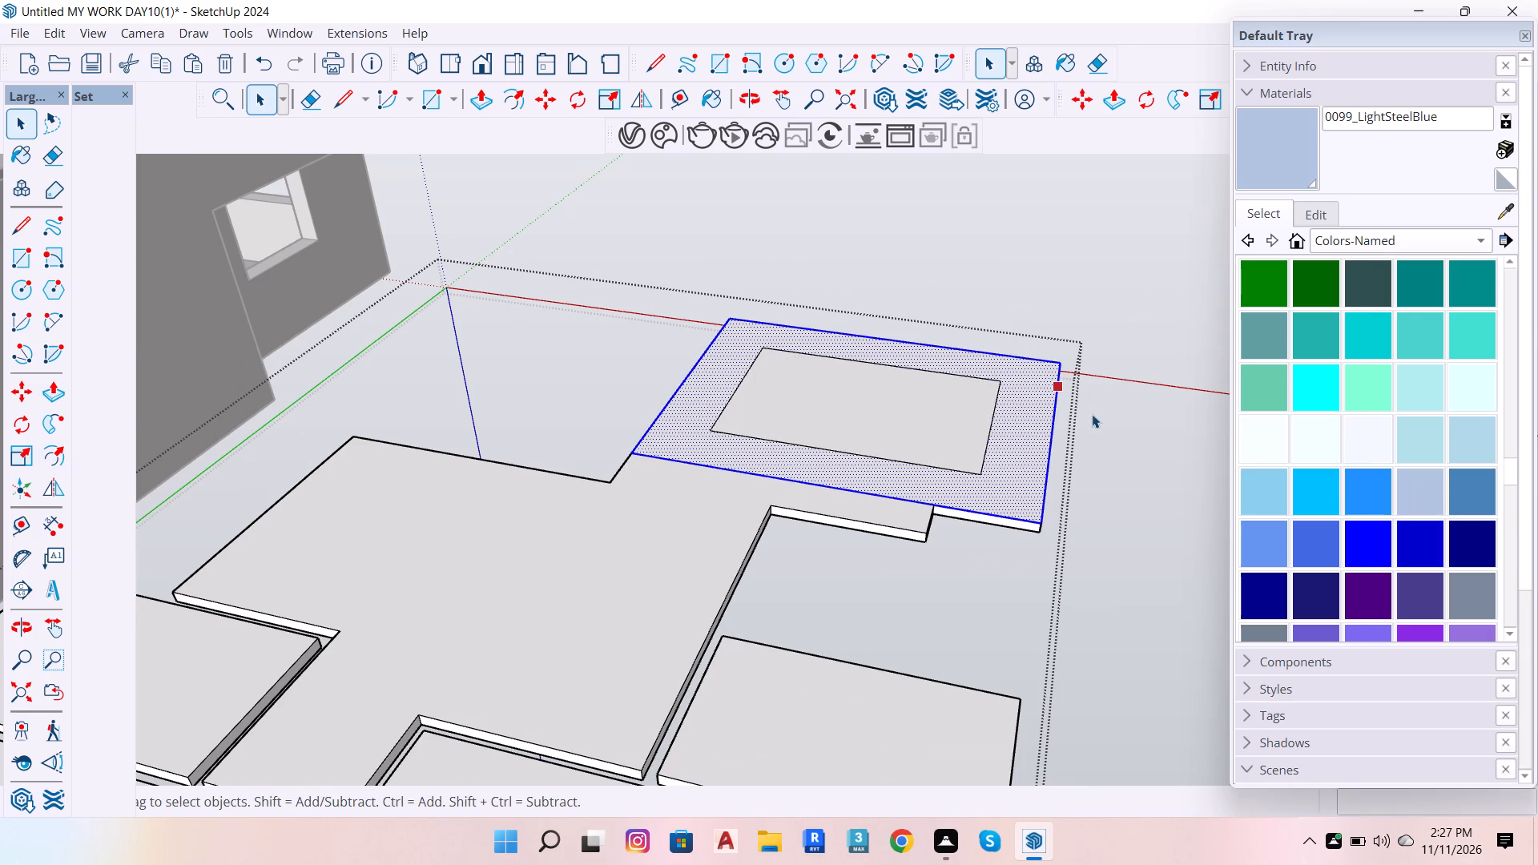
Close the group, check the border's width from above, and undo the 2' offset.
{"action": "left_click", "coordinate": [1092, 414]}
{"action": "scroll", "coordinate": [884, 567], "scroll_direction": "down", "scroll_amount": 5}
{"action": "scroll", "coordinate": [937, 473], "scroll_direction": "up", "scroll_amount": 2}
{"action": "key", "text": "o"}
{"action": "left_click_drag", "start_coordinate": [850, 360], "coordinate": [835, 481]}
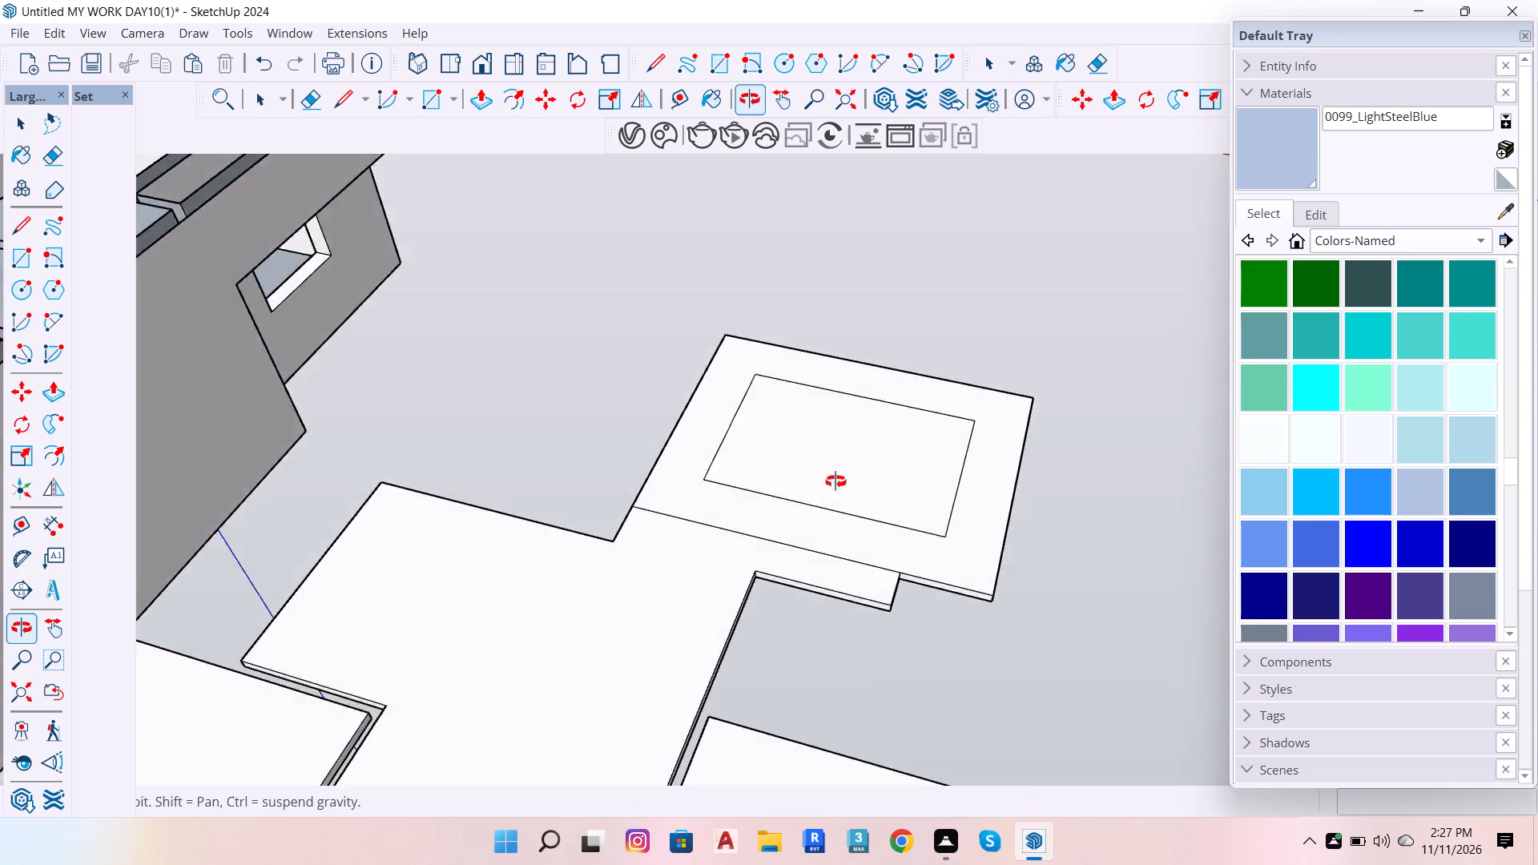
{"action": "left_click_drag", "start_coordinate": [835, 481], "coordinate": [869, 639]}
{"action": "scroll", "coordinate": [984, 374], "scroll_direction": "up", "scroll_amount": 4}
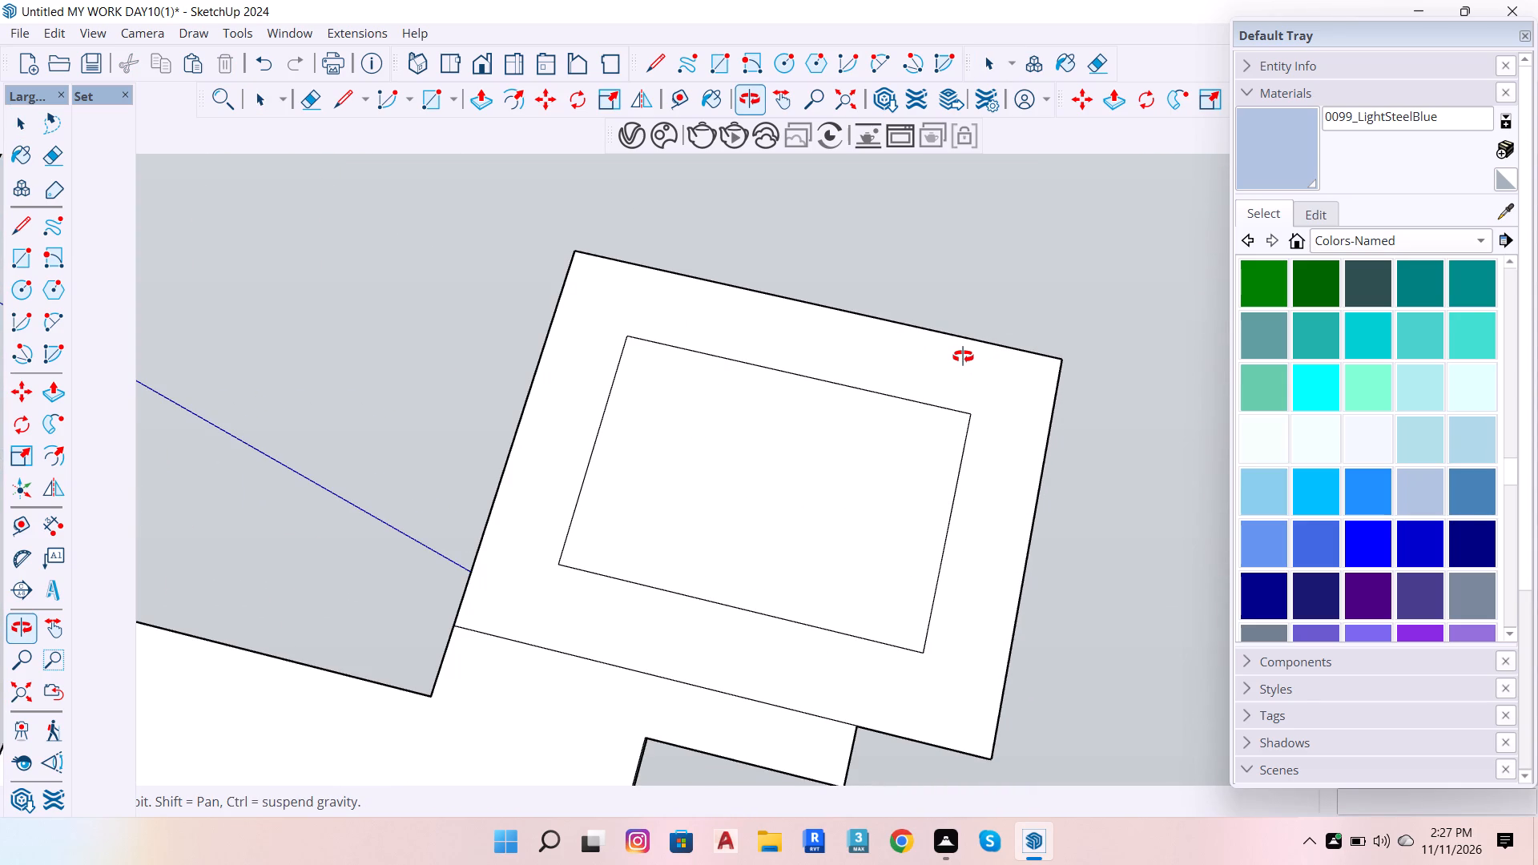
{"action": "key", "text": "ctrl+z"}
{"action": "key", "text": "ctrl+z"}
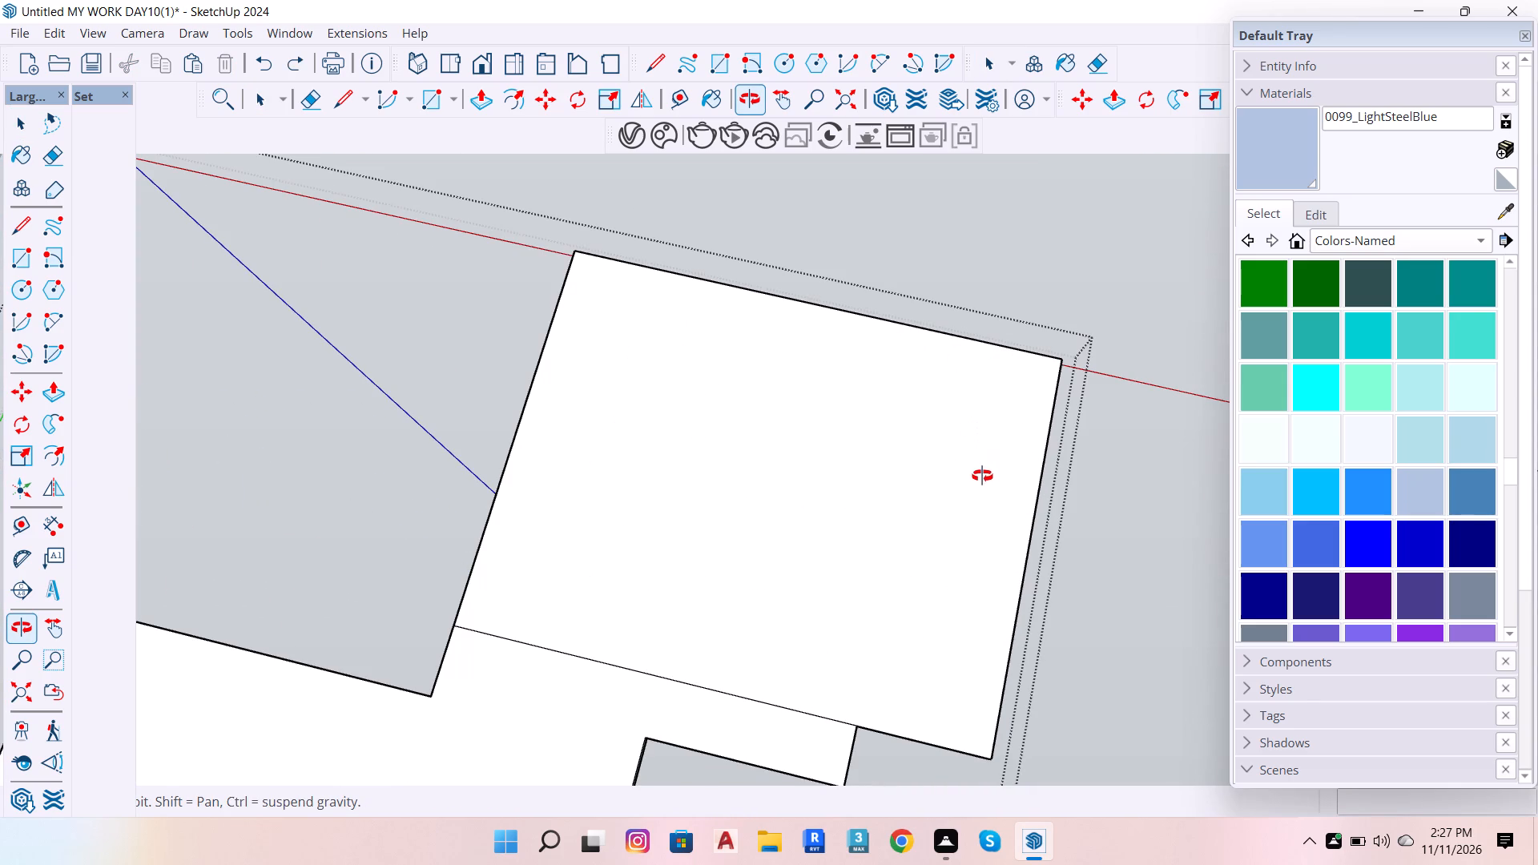
Select the living room face with its edges and offset its outline 1'4" inward.
{"action": "key", "text": "space"}
{"action": "left_click", "coordinate": [944, 510]}
{"action": "double_click", "coordinate": [943, 510]}
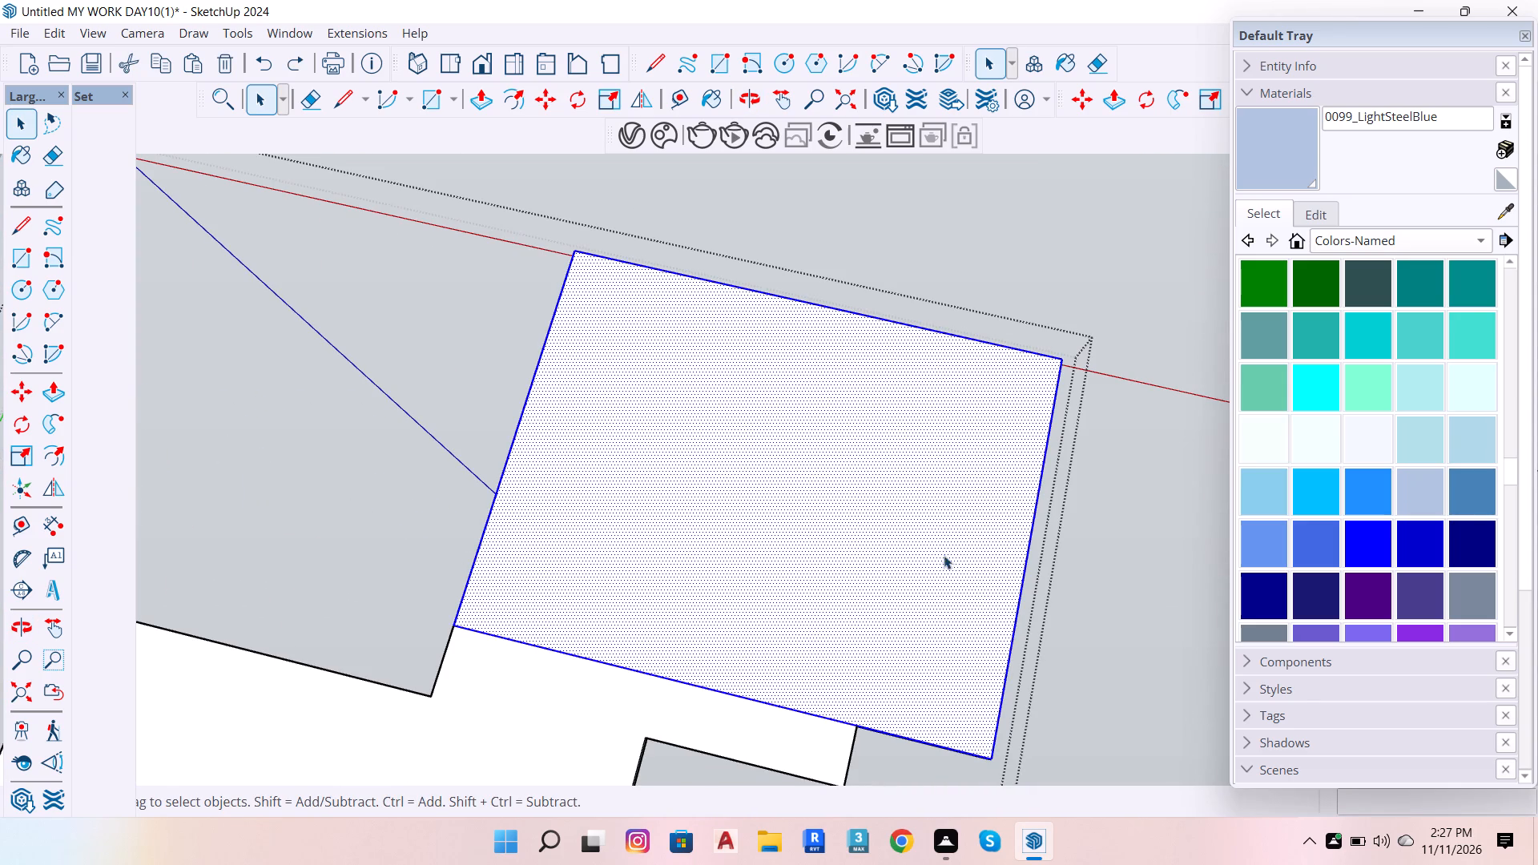
{"action": "key", "text": "f"}
{"action": "left_click", "coordinate": [1017, 647]}
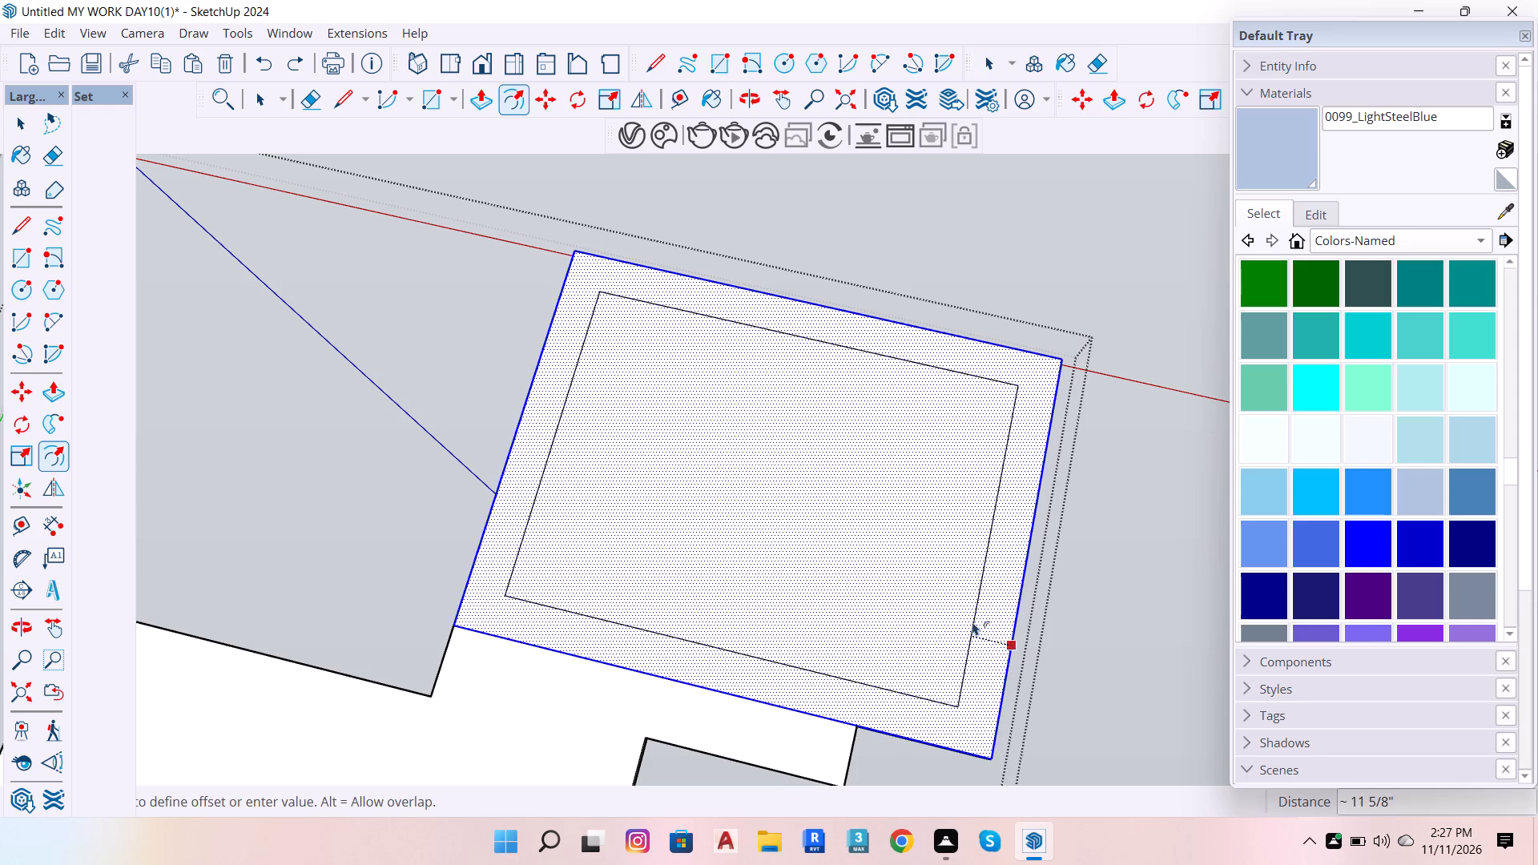
{"action": "type", "text": "1'4"}
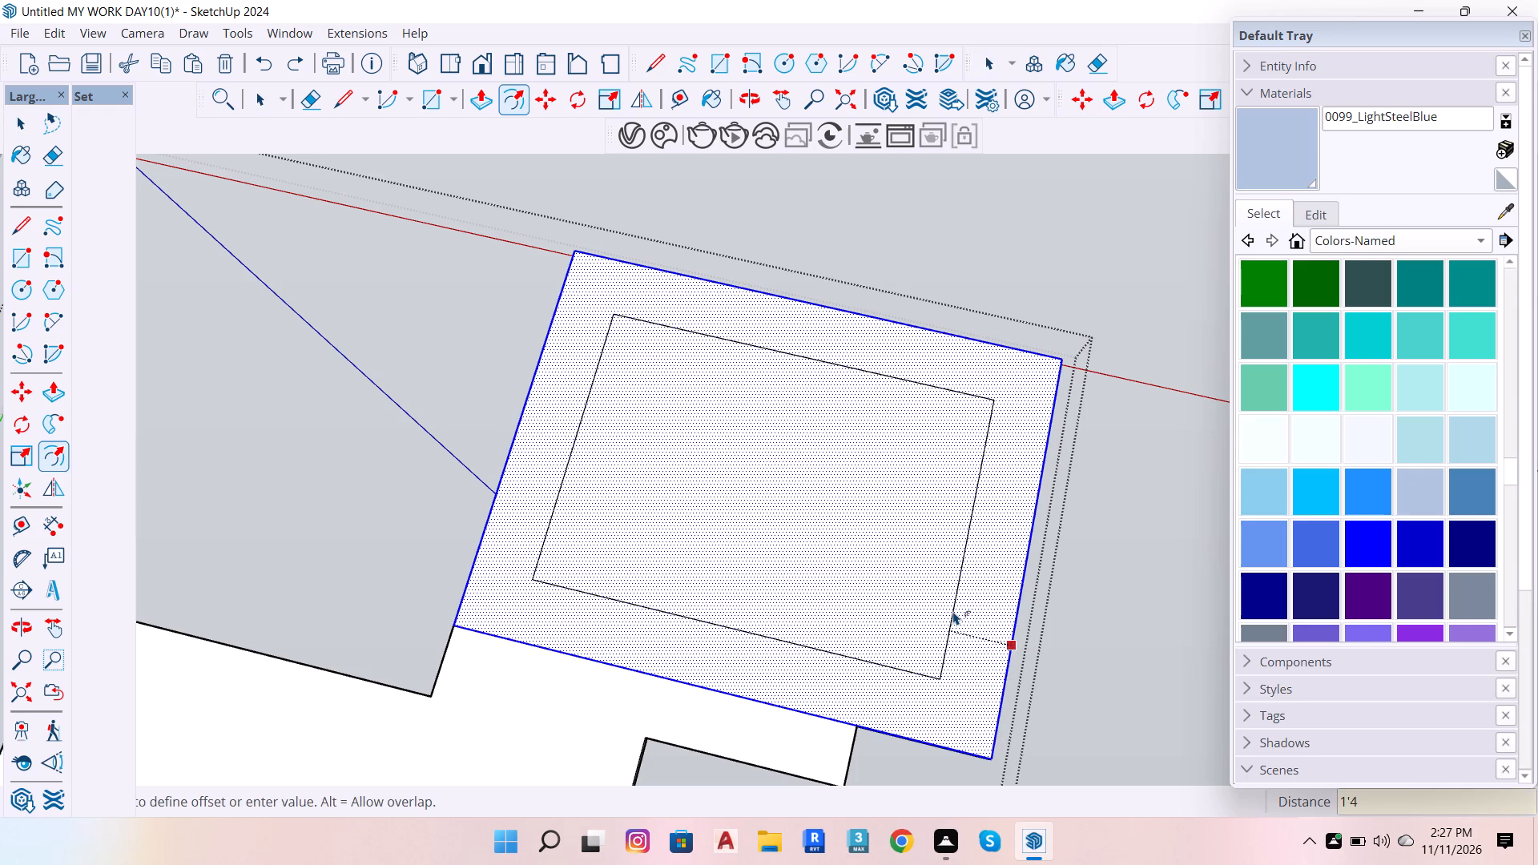
{"action": "key", "text": "Return"}
{"action": "key", "text": "space"}
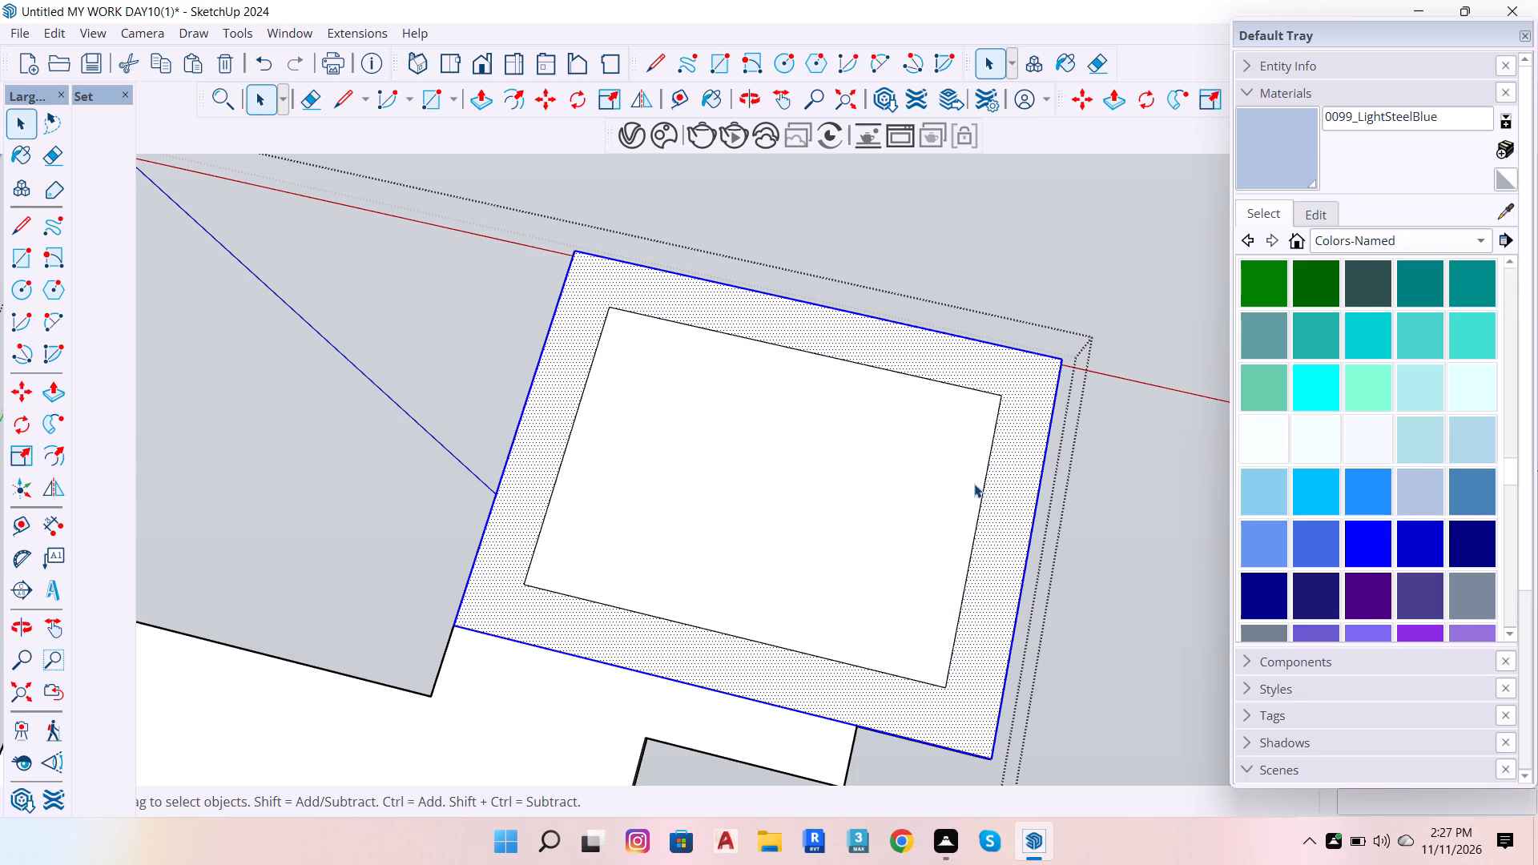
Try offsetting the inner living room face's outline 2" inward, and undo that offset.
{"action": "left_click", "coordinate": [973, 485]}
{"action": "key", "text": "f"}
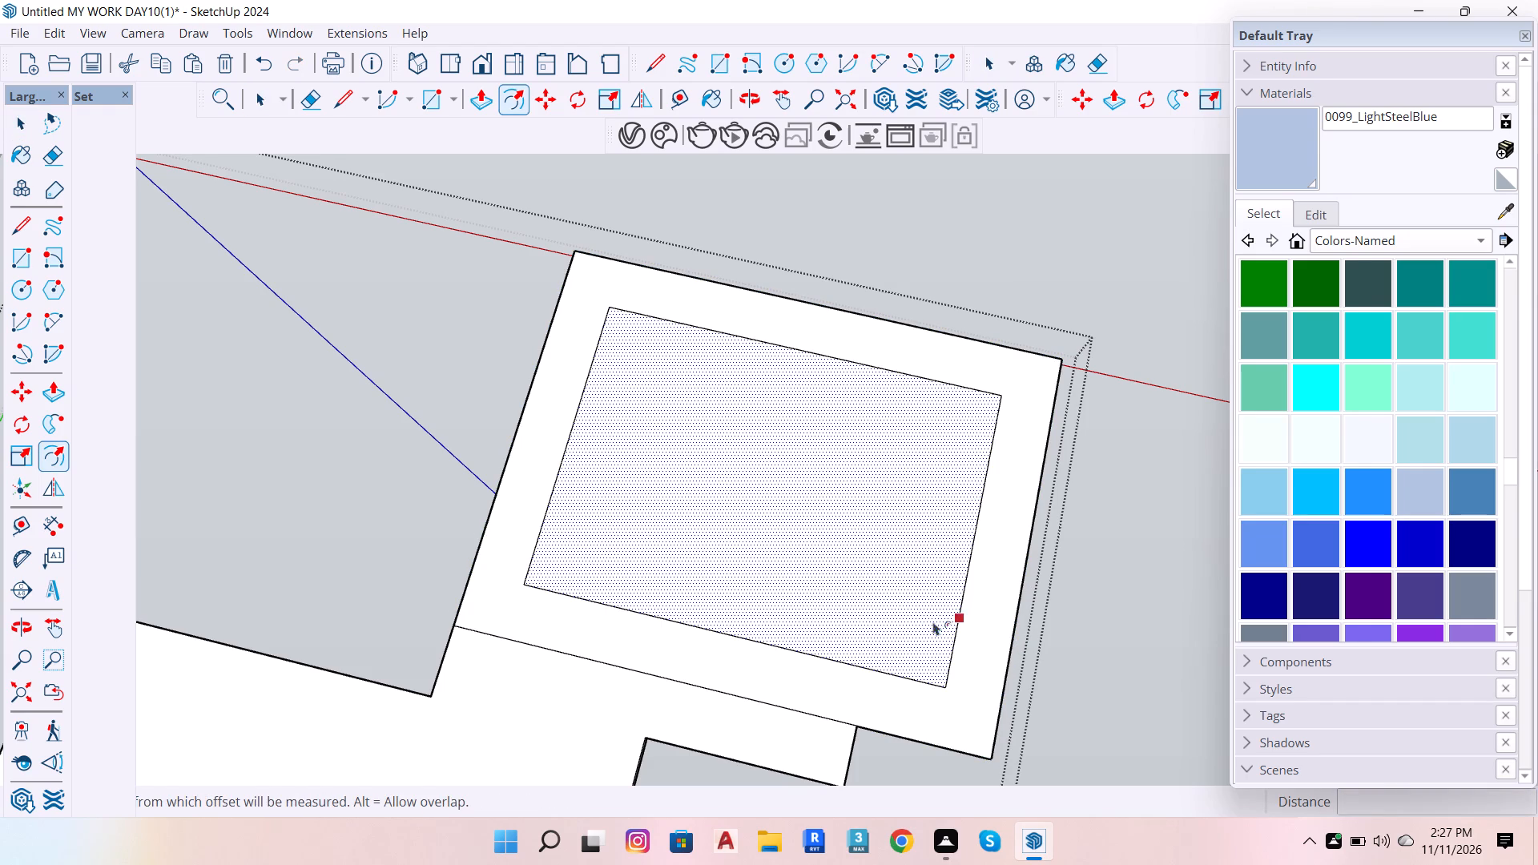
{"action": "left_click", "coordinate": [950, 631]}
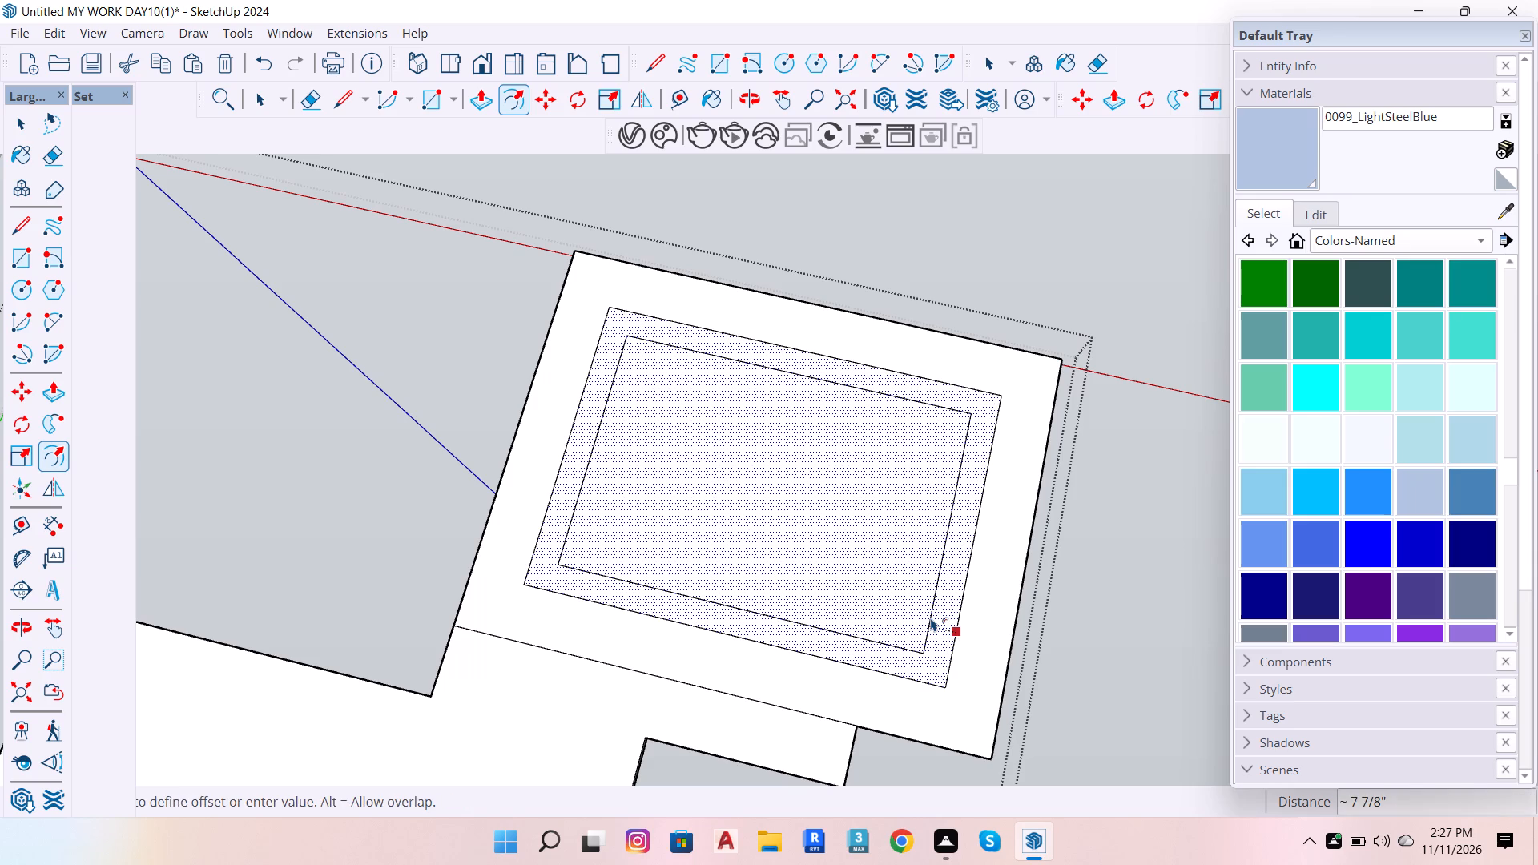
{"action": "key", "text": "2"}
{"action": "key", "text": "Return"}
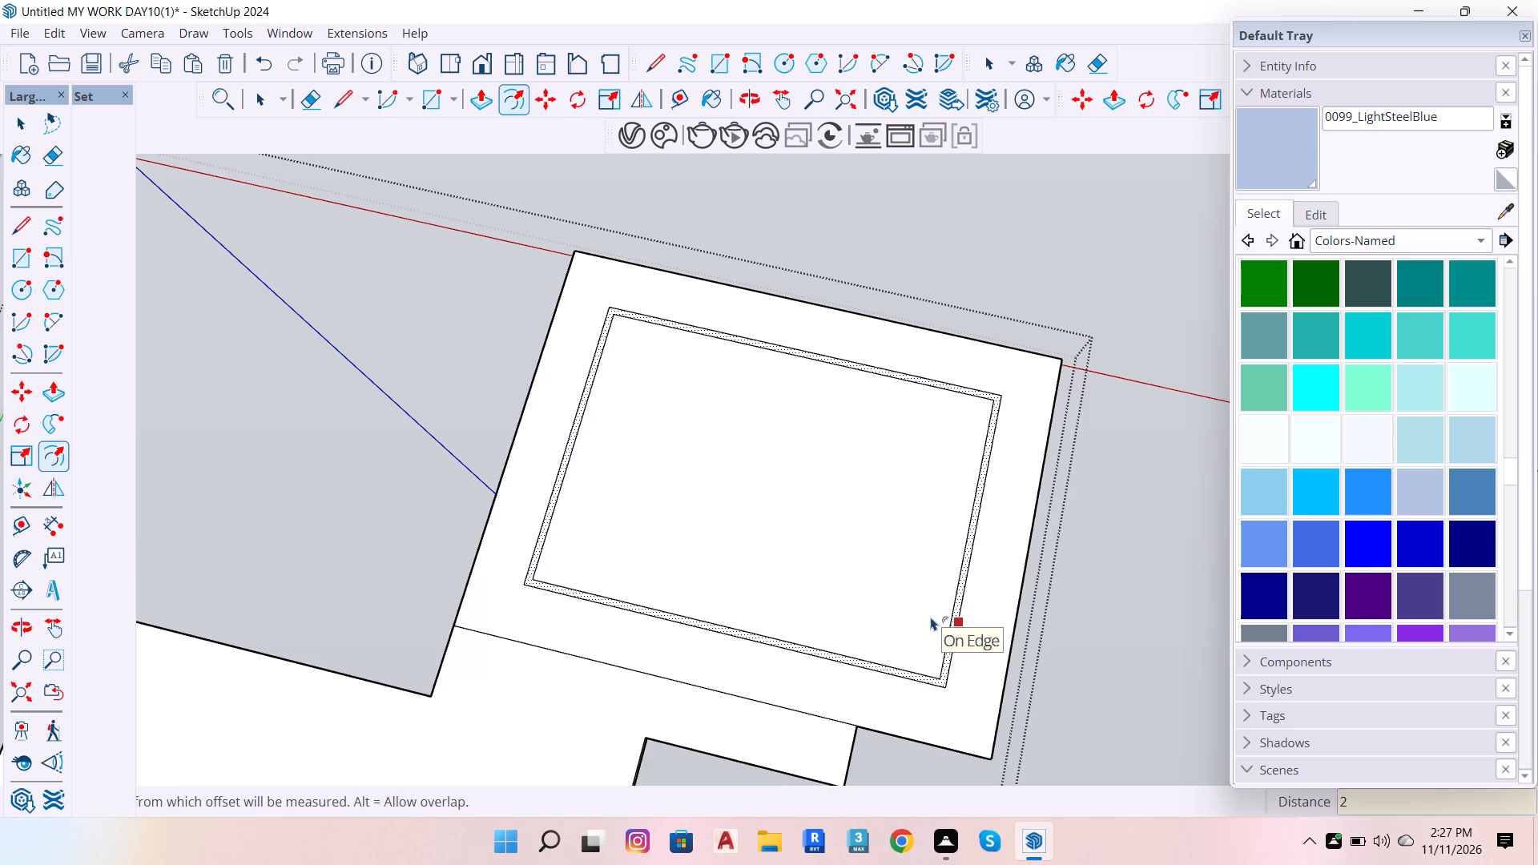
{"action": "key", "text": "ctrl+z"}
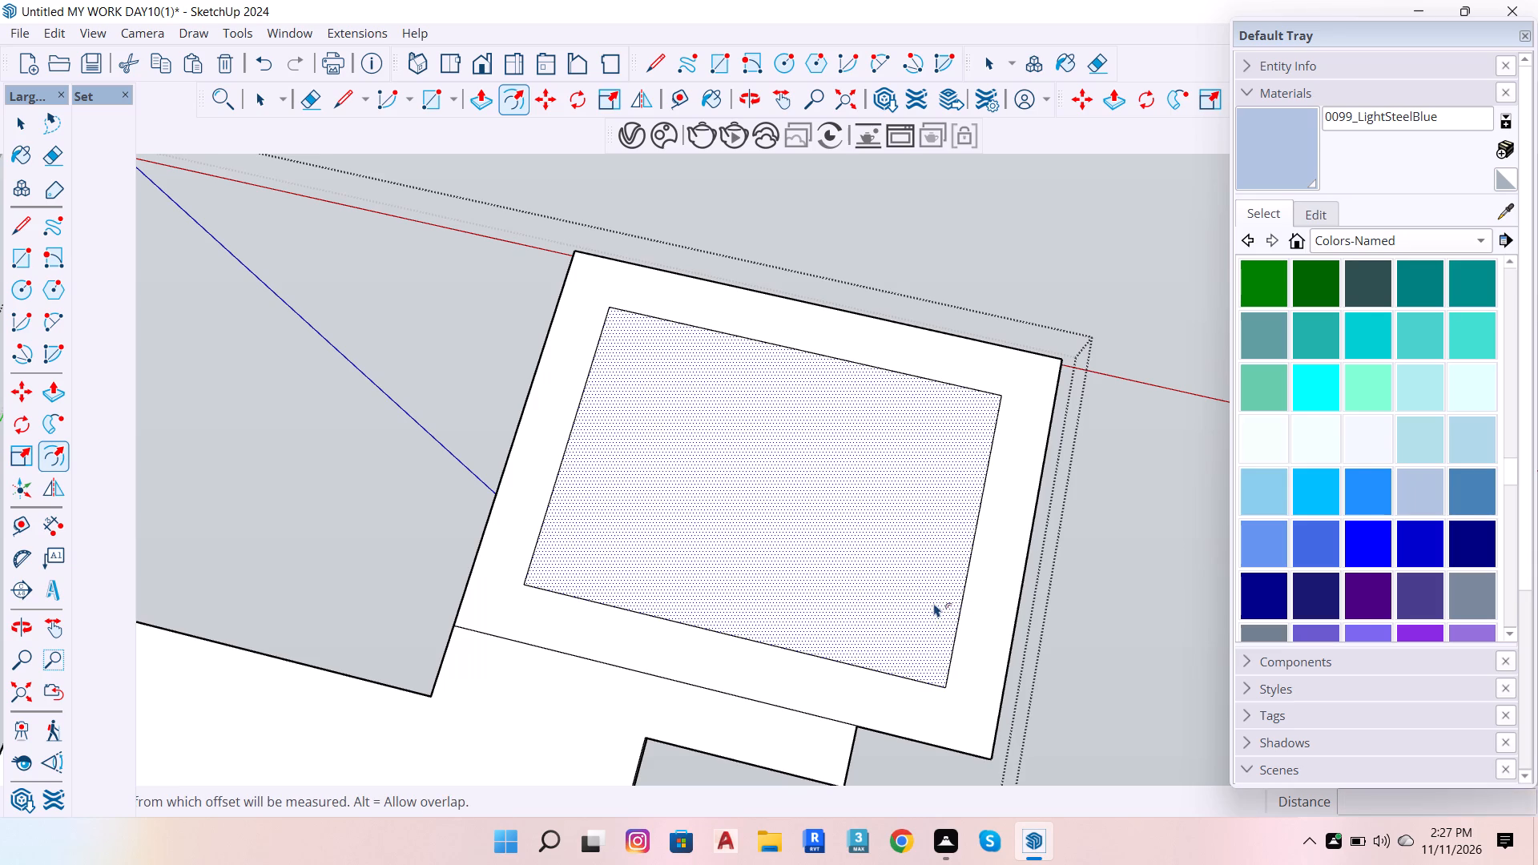
Offset the inner living room face's outline 1" inward to form a thin border strip.
{"action": "left_click", "coordinate": [967, 551]}
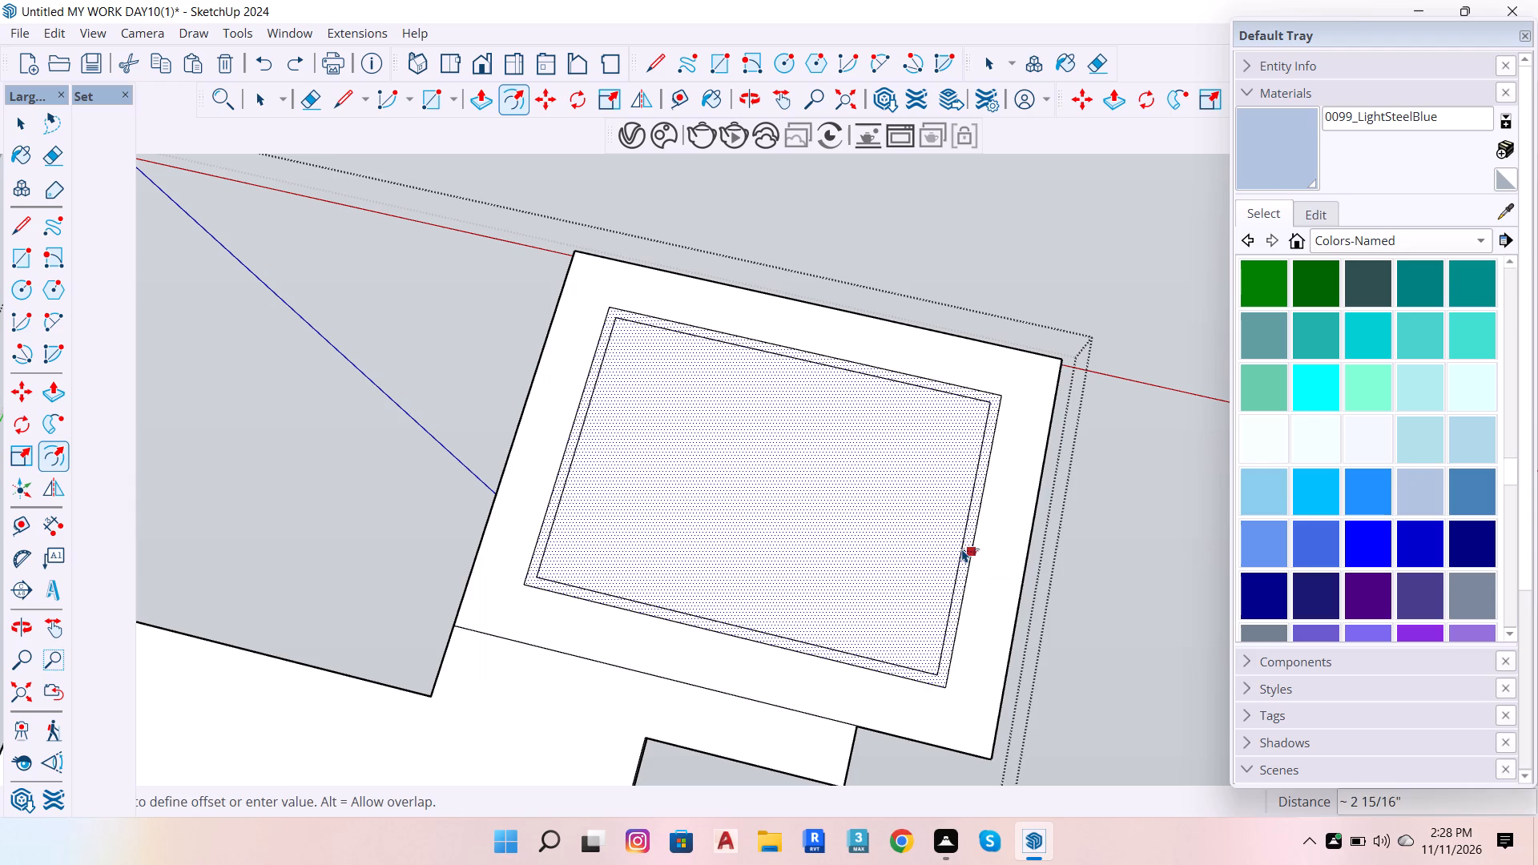
{"action": "key", "text": "1"}
{"action": "key", "text": "Return"}
Push the 1" border strip down 2" to cut a groove around the inner living room floor.
{"action": "scroll", "coordinate": [984, 536], "scroll_direction": "up", "scroll_amount": 5}
{"action": "key", "text": "space"}
{"action": "scroll", "coordinate": [965, 561], "scroll_direction": "up", "scroll_amount": 5}
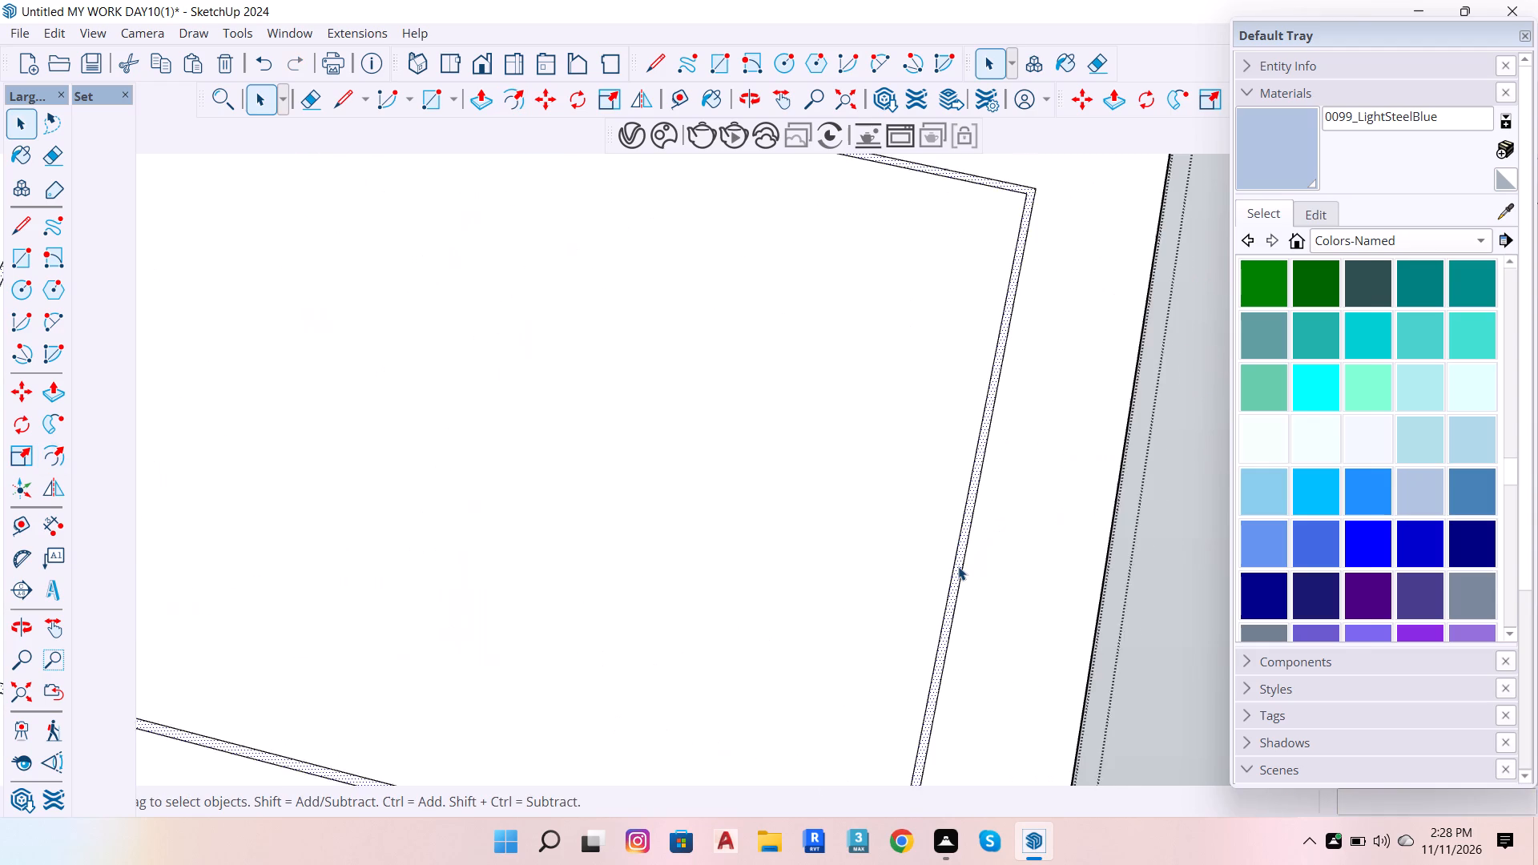
{"action": "left_click", "coordinate": [958, 566]}
{"action": "key", "text": "p"}
{"action": "left_click", "coordinate": [958, 566]}
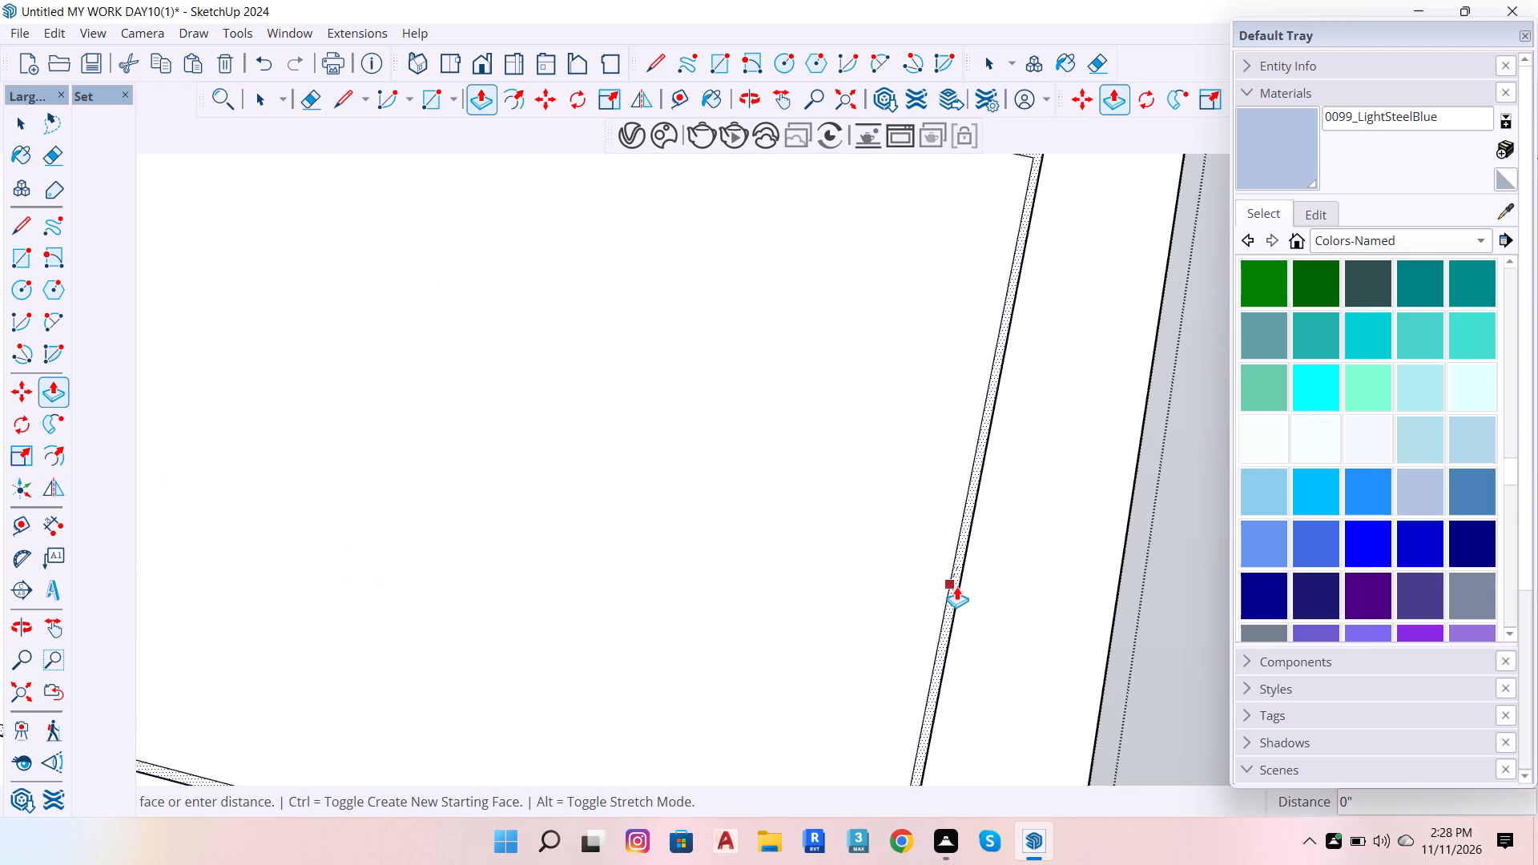
{"action": "scroll", "coordinate": [960, 585], "scroll_direction": "down", "scroll_amount": 5}
{"action": "scroll", "coordinate": [956, 599], "scroll_direction": "up", "scroll_amount": 4}
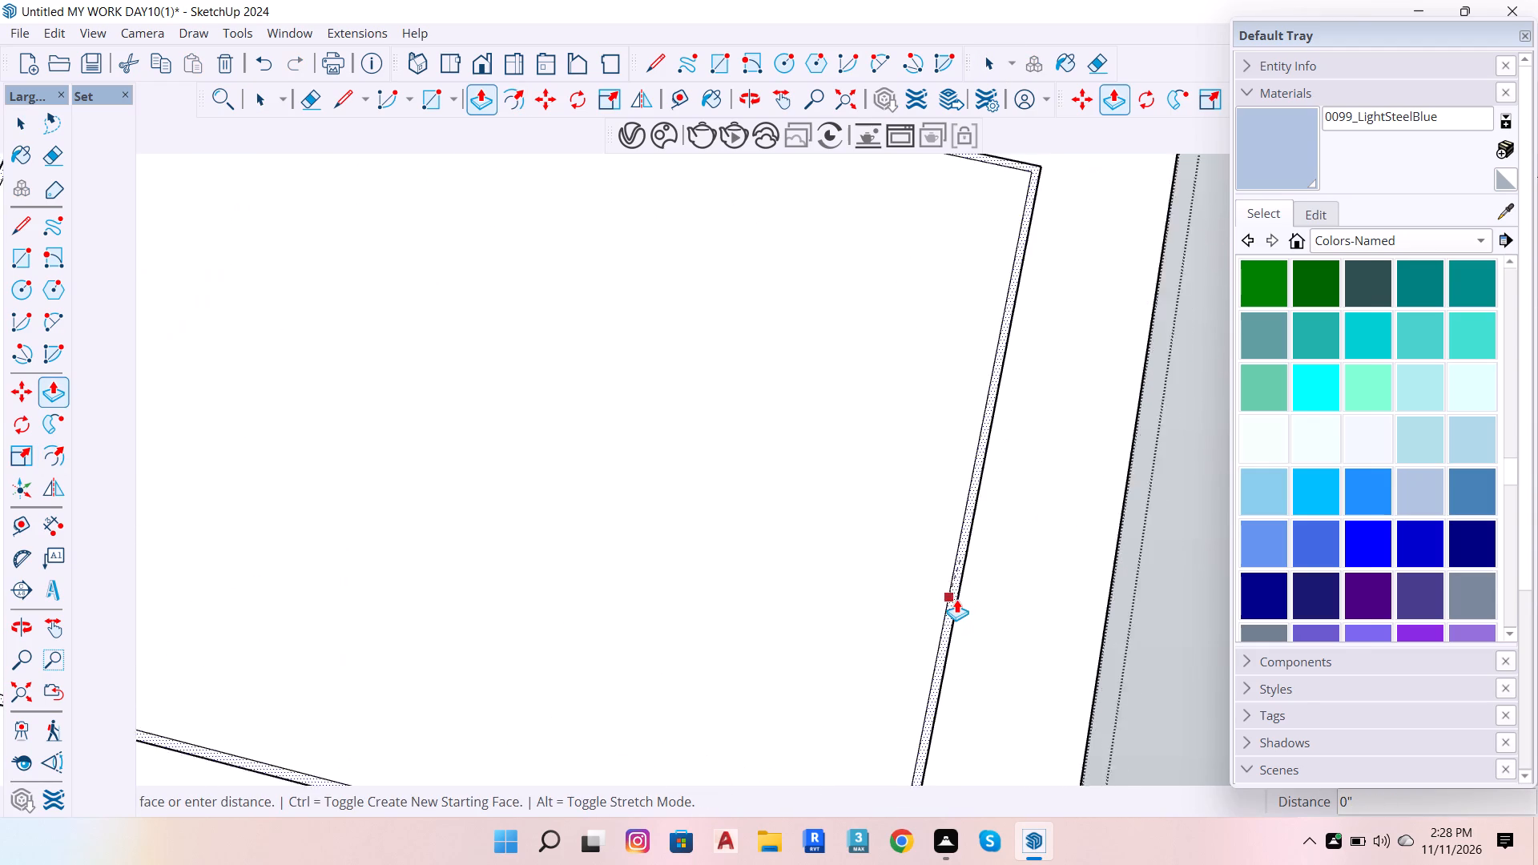
{"action": "scroll", "coordinate": [956, 599], "scroll_direction": "up", "scroll_amount": 15}
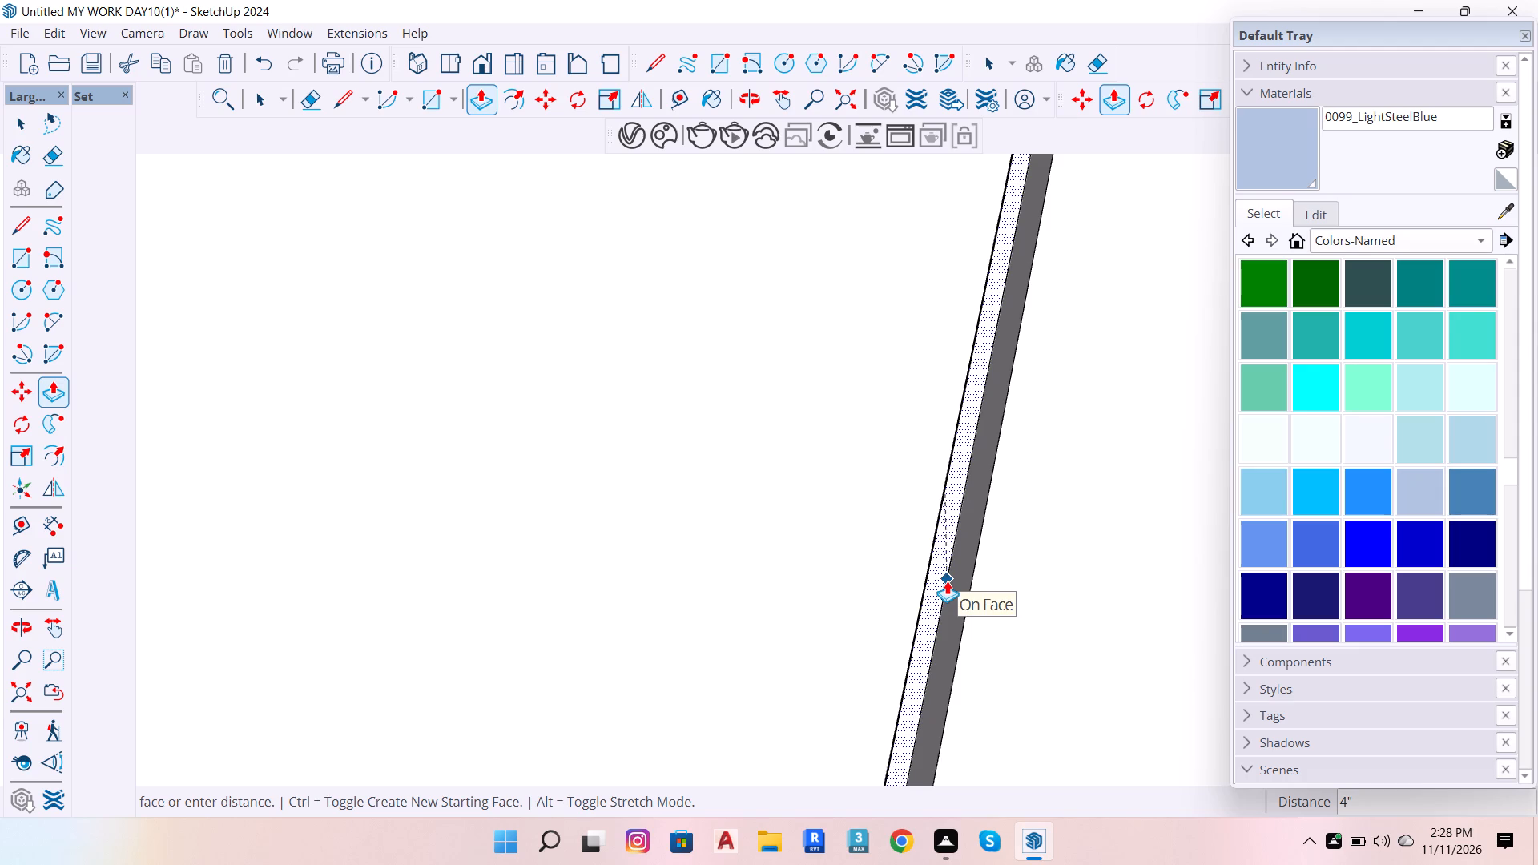
{"action": "scroll", "coordinate": [947, 581], "scroll_direction": "up", "scroll_amount": 5}
{"action": "key", "text": "2"}
{"action": "key", "text": "Return"}
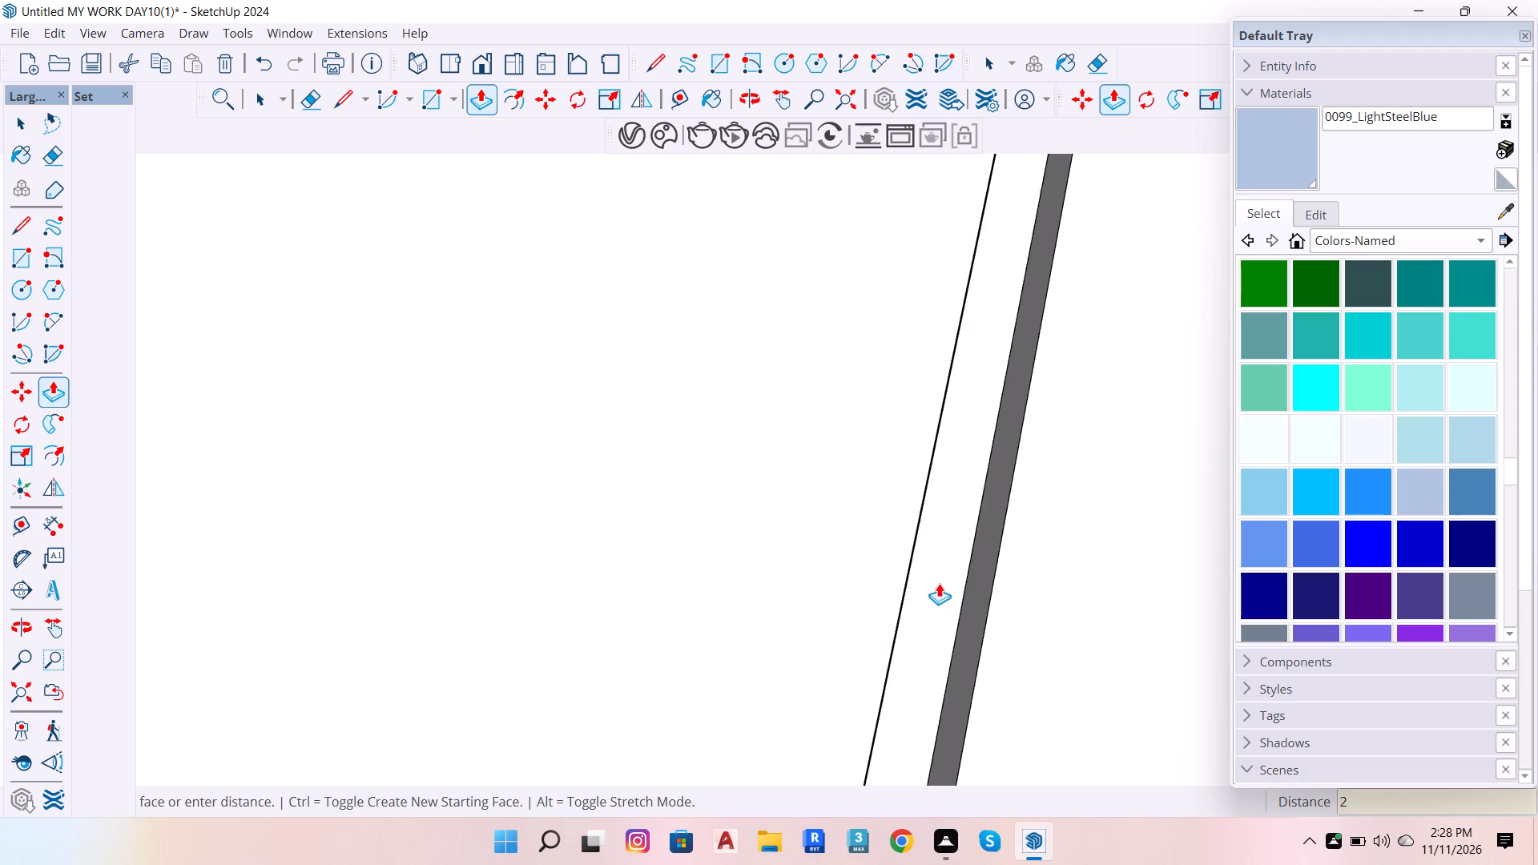
{"action": "scroll", "coordinate": [939, 583], "scroll_direction": "down", "scroll_amount": 7}
{"action": "key", "text": "space"}
{"action": "scroll", "coordinate": [1006, 525], "scroll_direction": "down", "scroll_amount": 19}
{"action": "scroll", "coordinate": [928, 546], "scroll_direction": "down", "scroll_amount": 6}
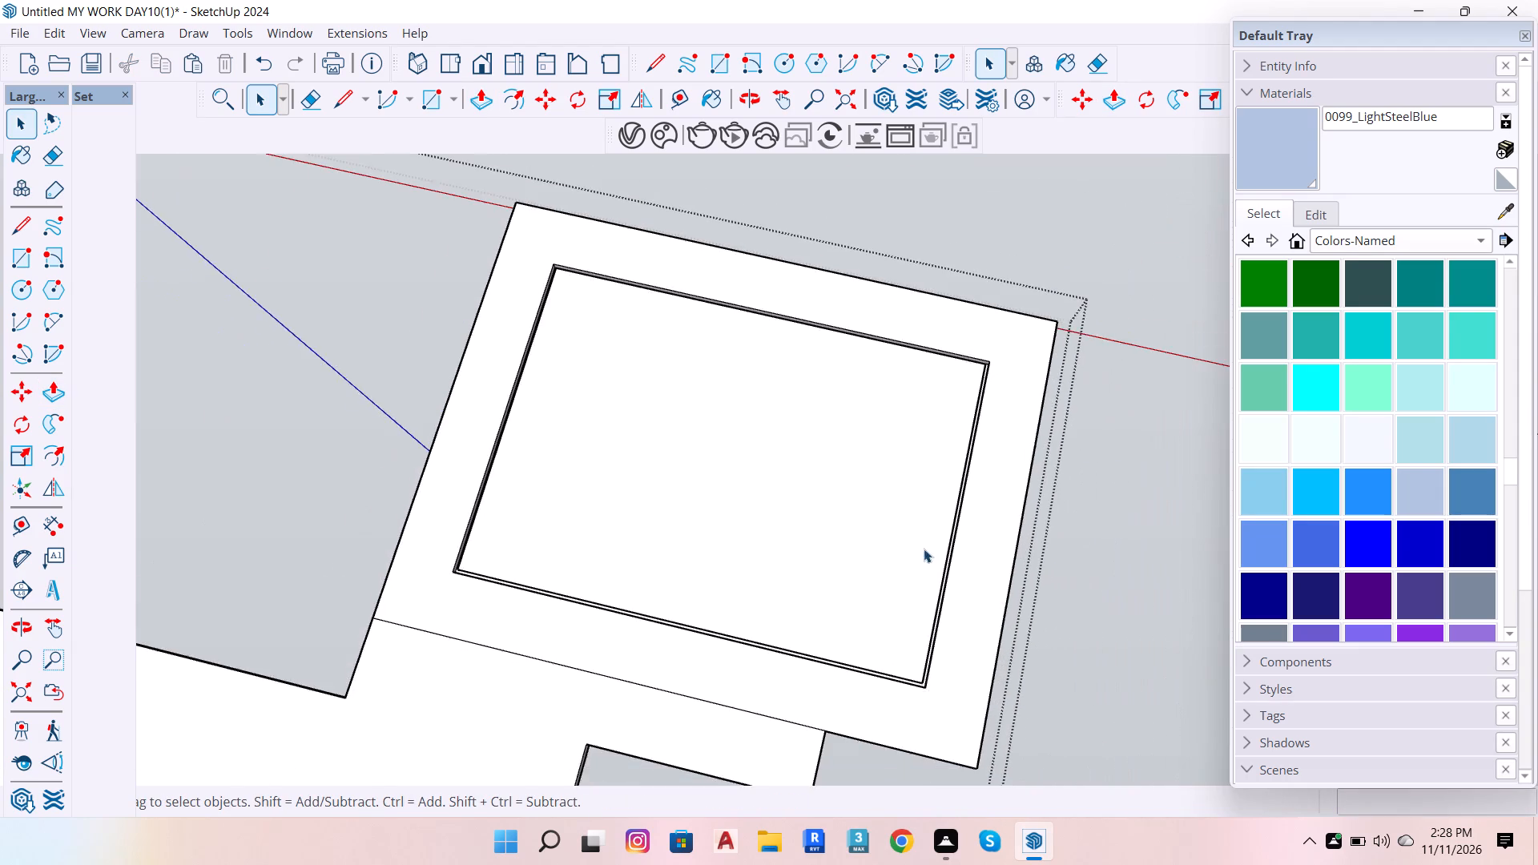
Select the groove's bottom face together with its edges and make them a group.
{"action": "scroll", "coordinate": [1007, 469], "scroll_direction": "up", "scroll_amount": 19}
{"action": "scroll", "coordinate": [900, 384], "scroll_direction": "up", "scroll_amount": 6}
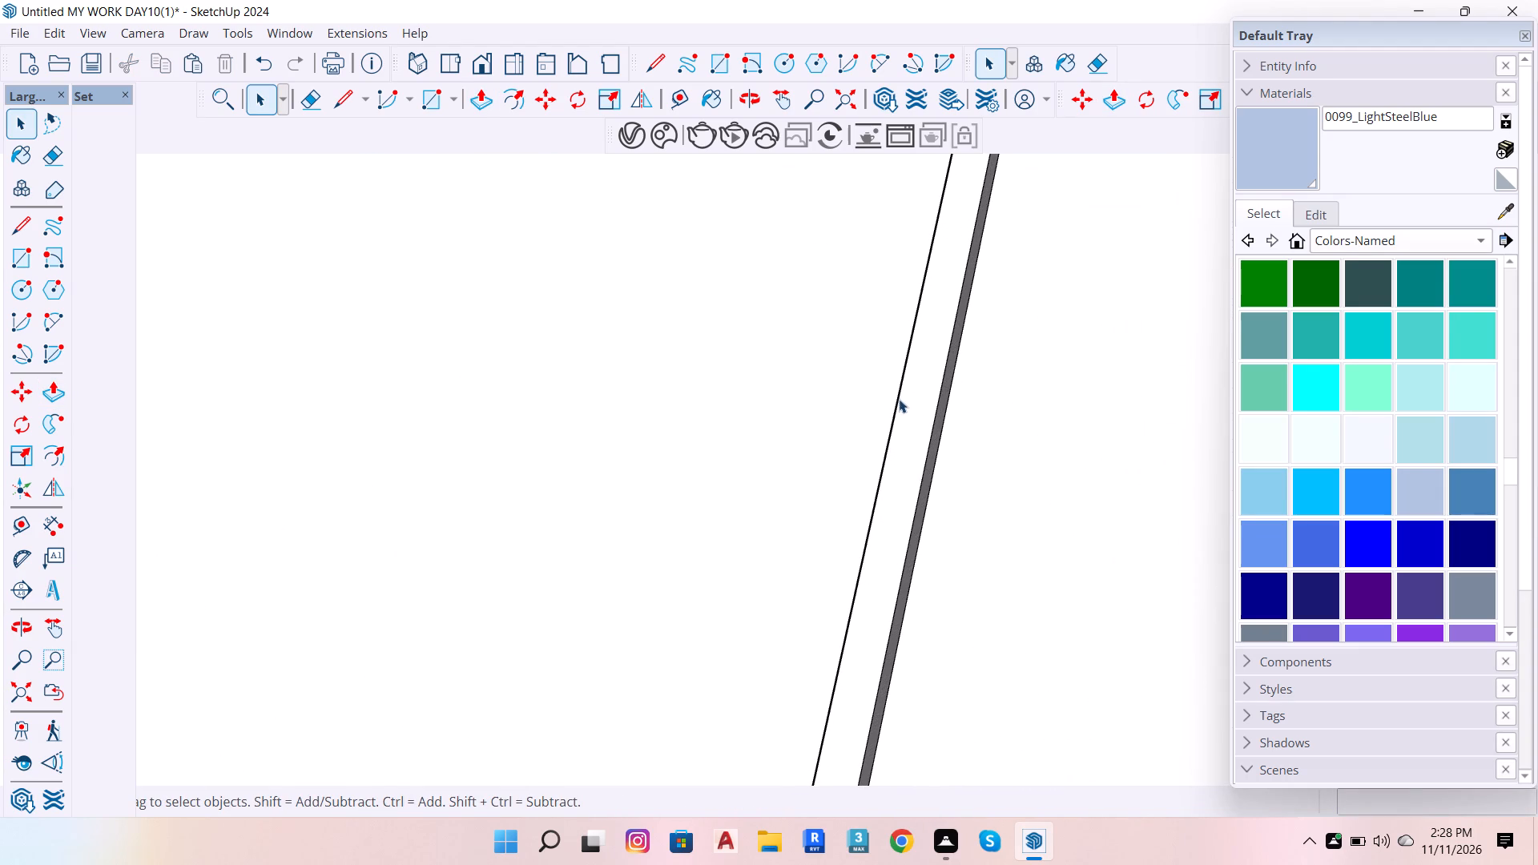
{"action": "triple_click", "coordinate": [905, 430]}
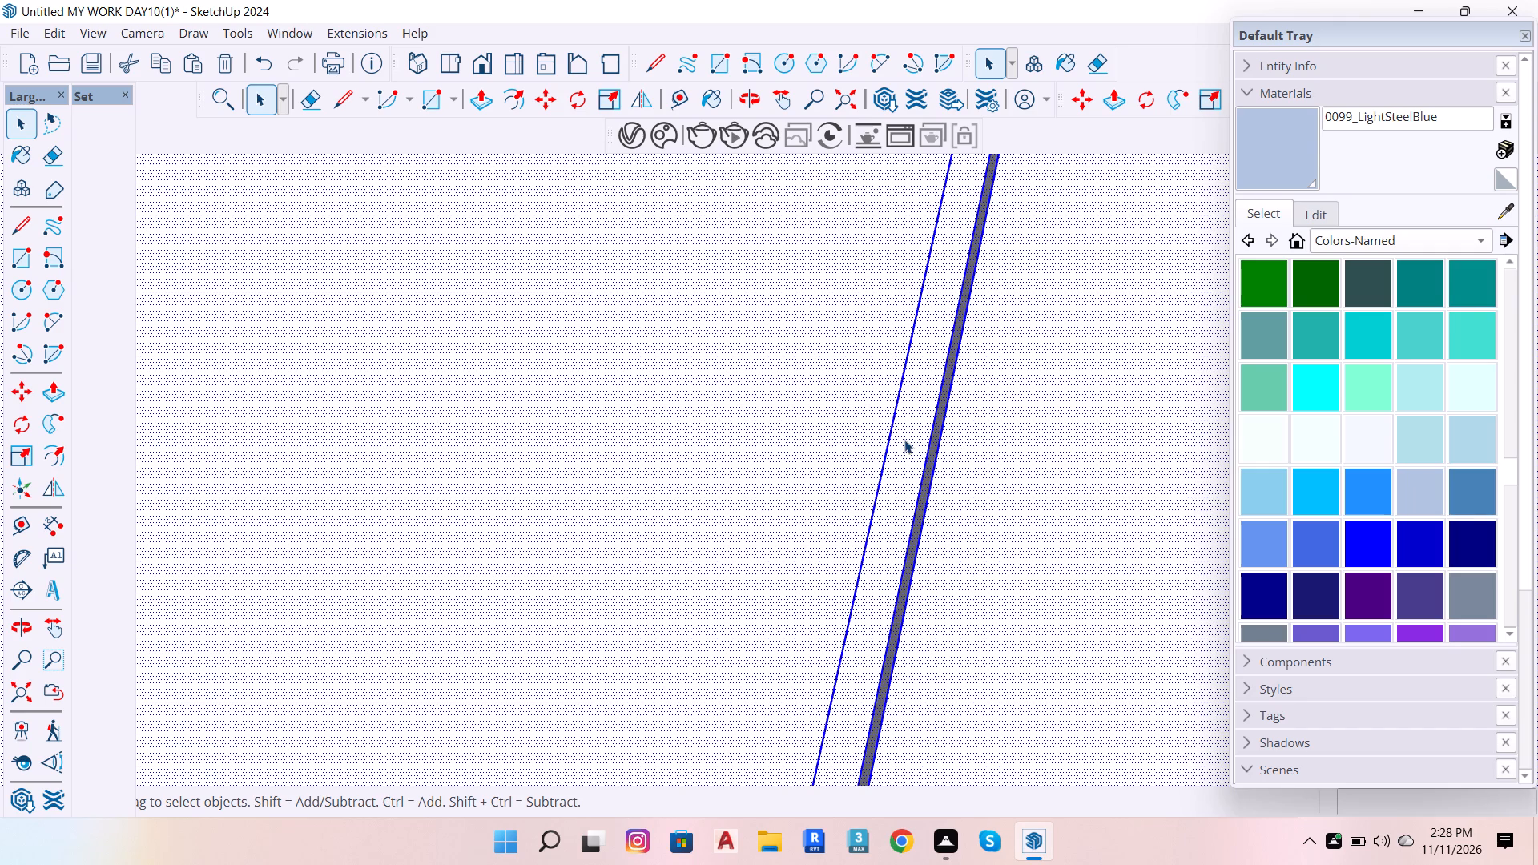
{"action": "double_click", "coordinate": [904, 440]}
{"action": "right_click", "coordinate": [904, 440]}
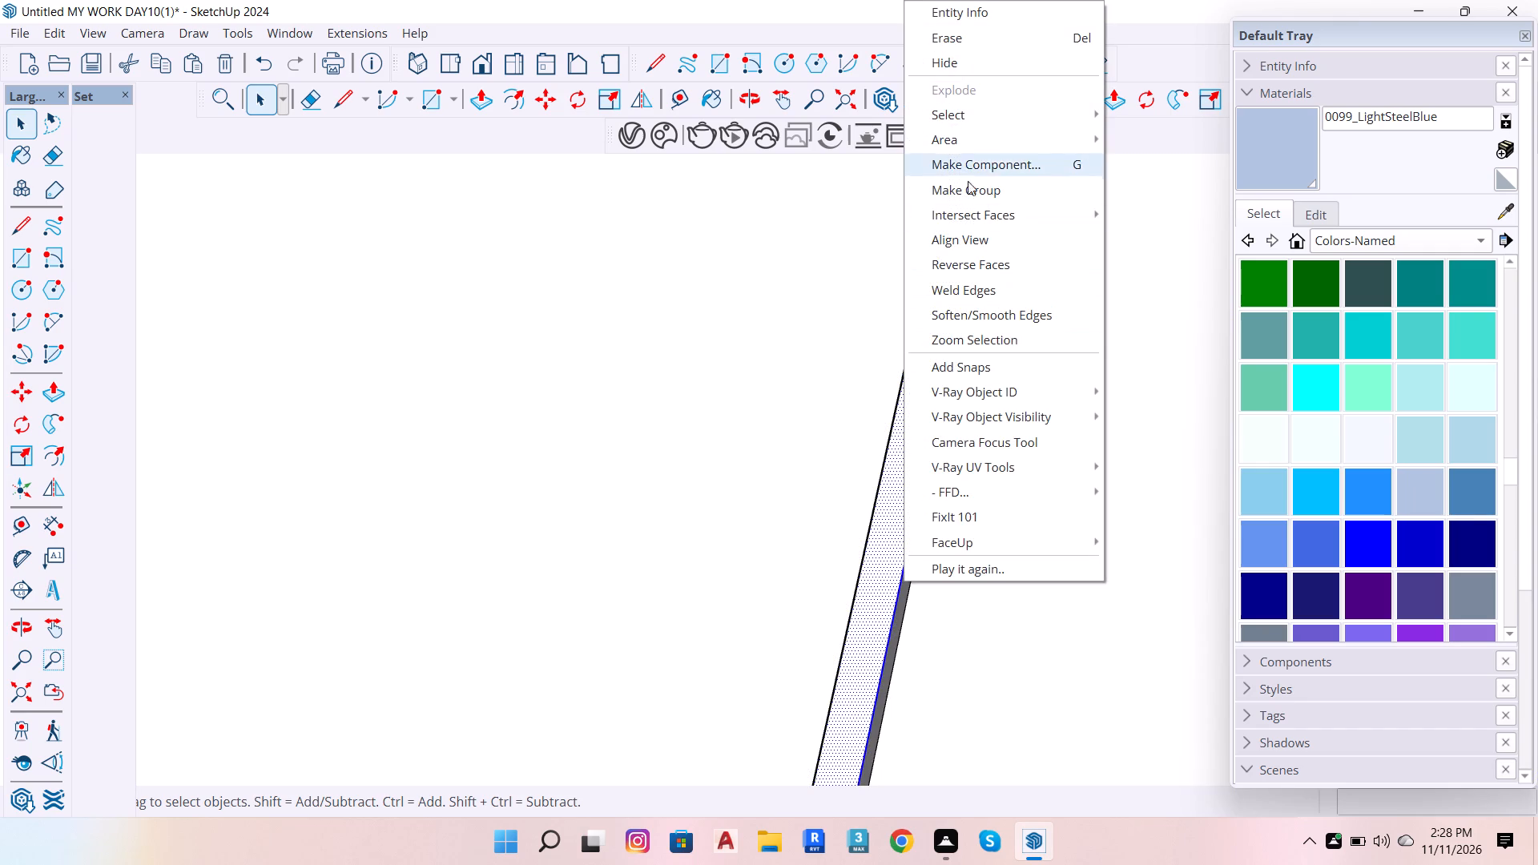
{"action": "left_click", "coordinate": [978, 193]}
{"action": "scroll", "coordinate": [1150, 343], "scroll_direction": "down", "scroll_amount": 20}
{"action": "scroll", "coordinate": [1150, 343], "scroll_direction": "down", "scroll_amount": 1}
{"action": "scroll", "coordinate": [1004, 548], "scroll_direction": "up", "scroll_amount": 4}
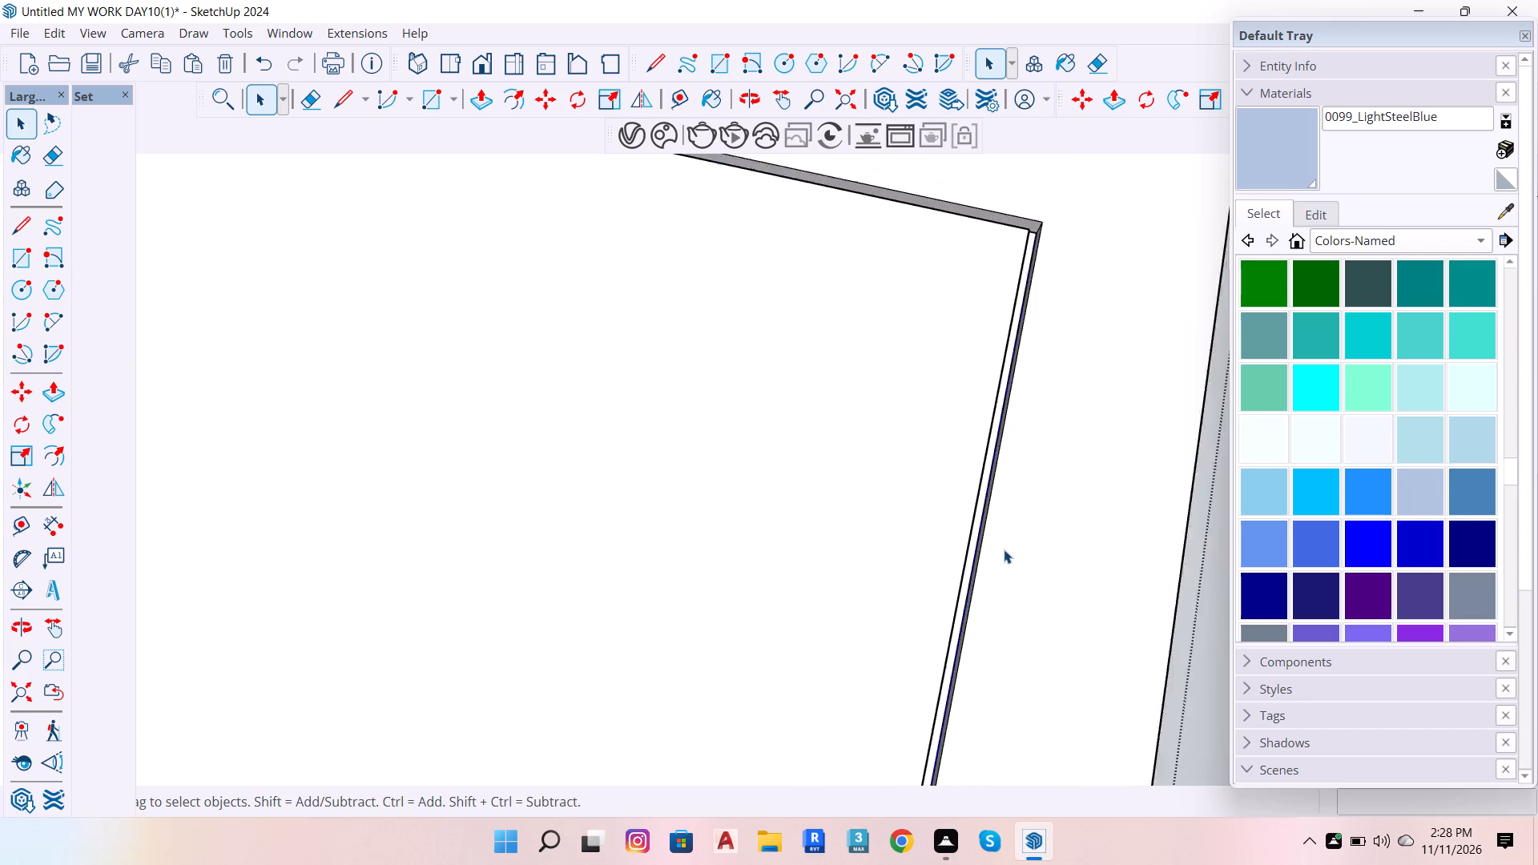
{"action": "scroll", "coordinate": [1004, 549], "scroll_direction": "up", "scroll_amount": 8}
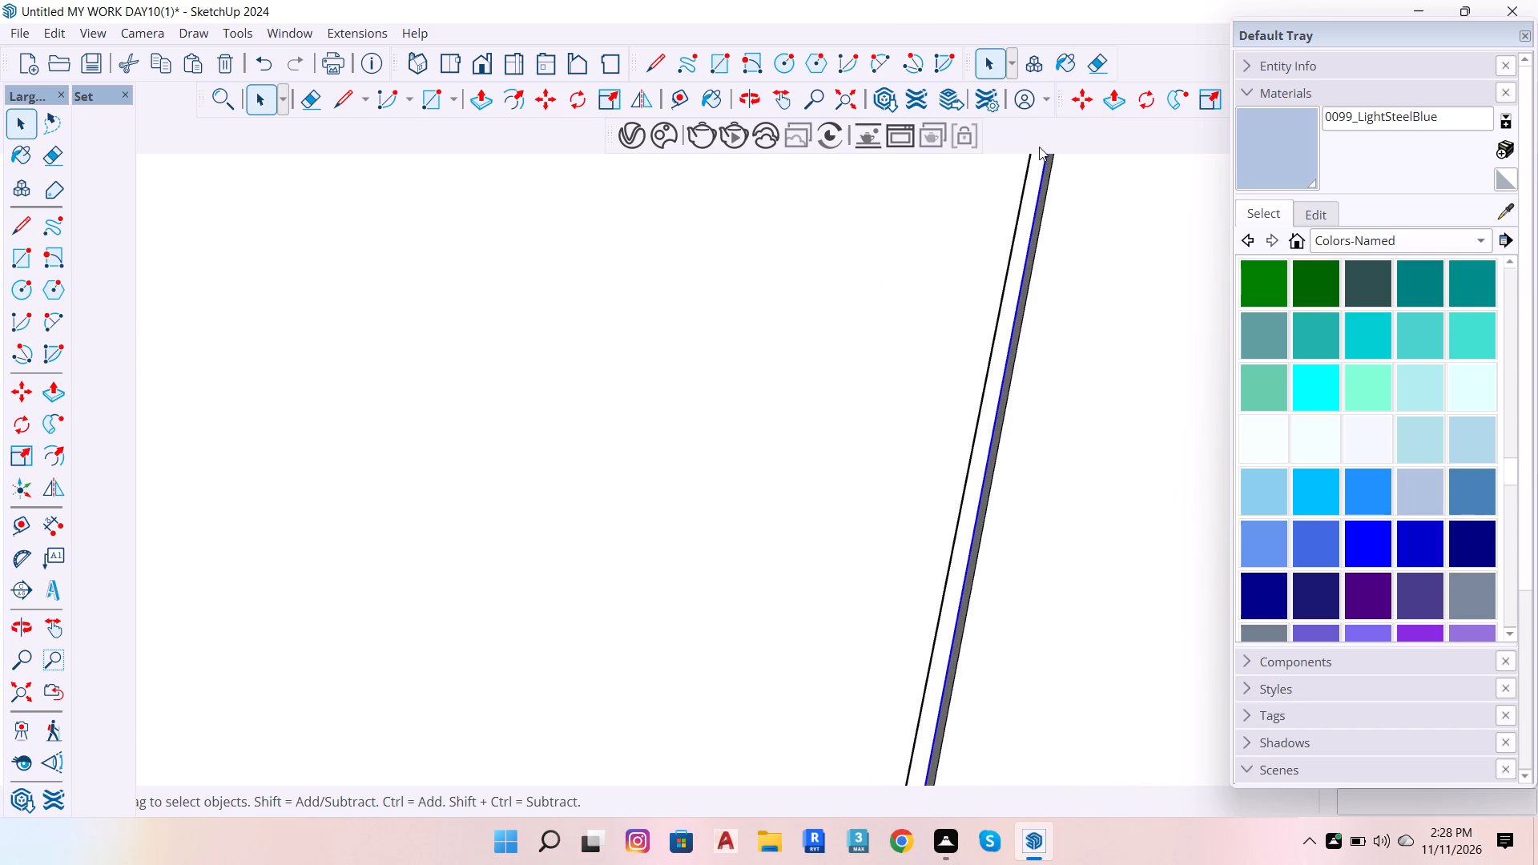
Reposition the Edit toolbar in the upper tool row so that all its tools fit in view.
{"action": "right_click", "coordinate": [1092, 132]}
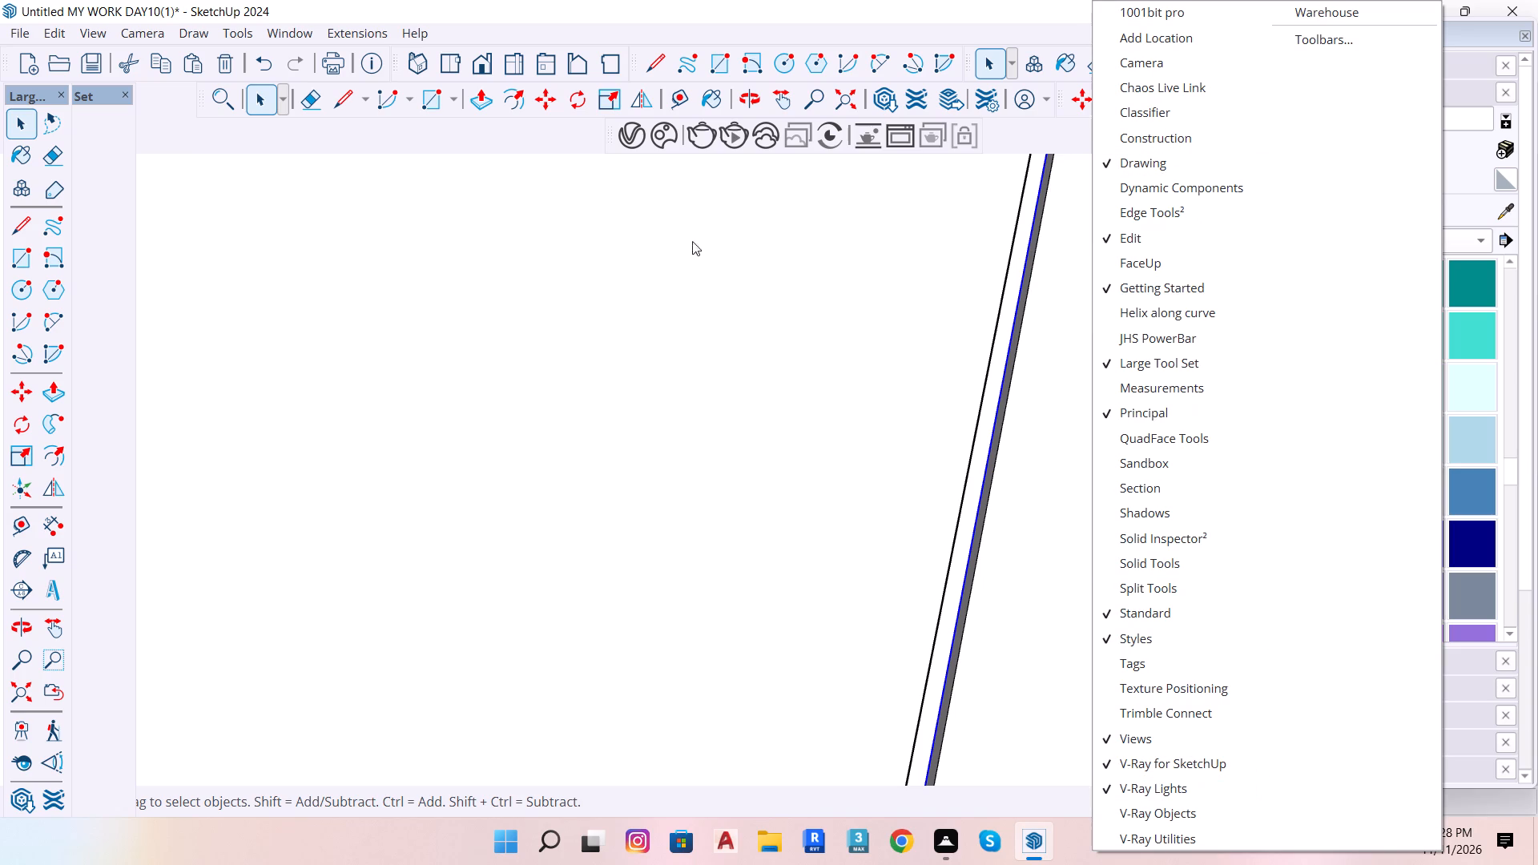
{"action": "left_click", "coordinate": [489, 142]}
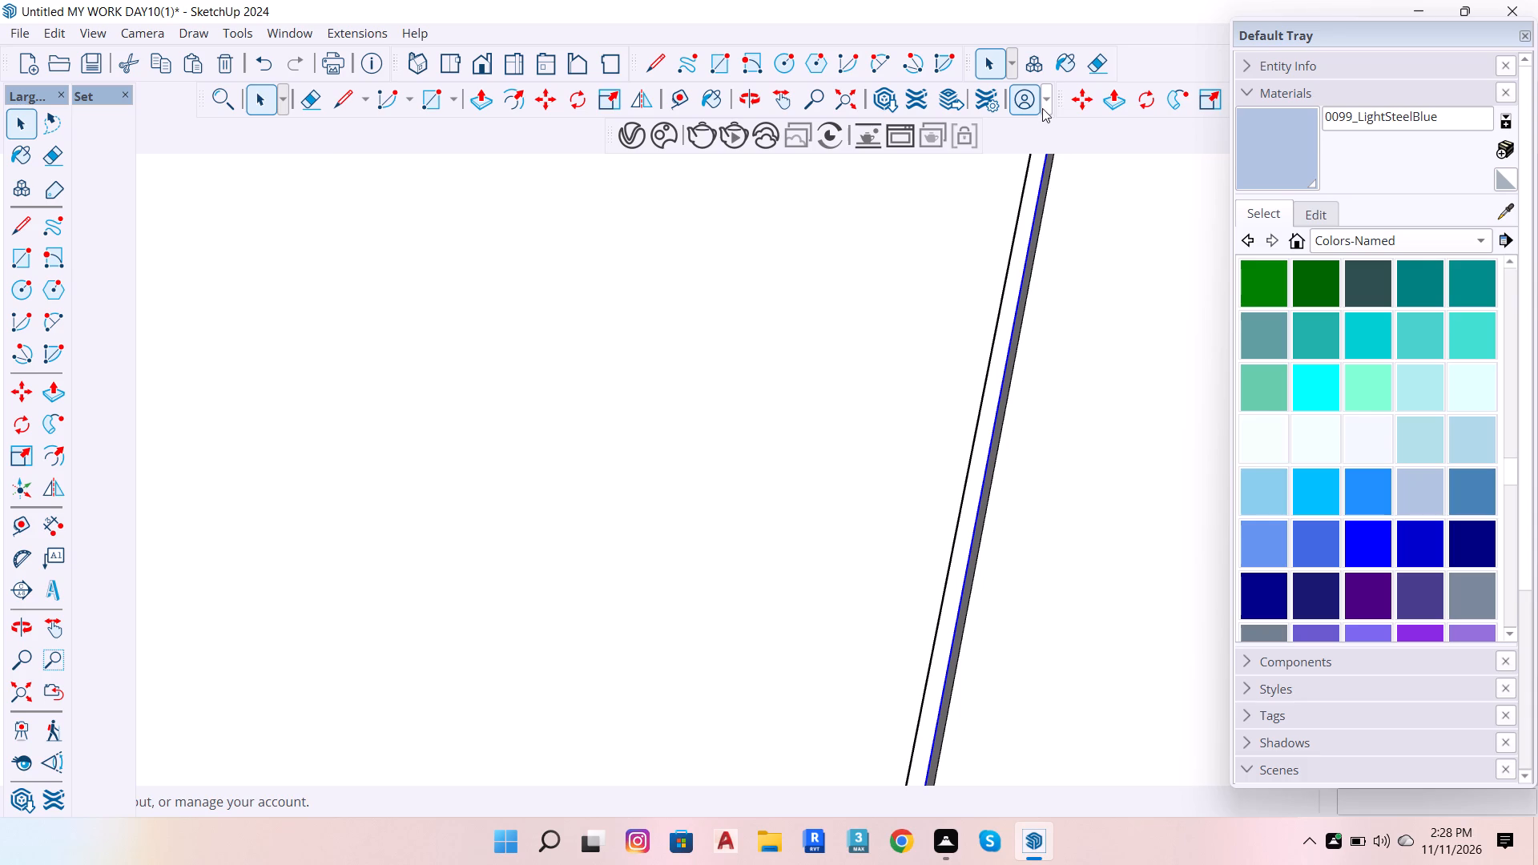
{"action": "left_click_drag", "start_coordinate": [1061, 104], "coordinate": [650, 155]}
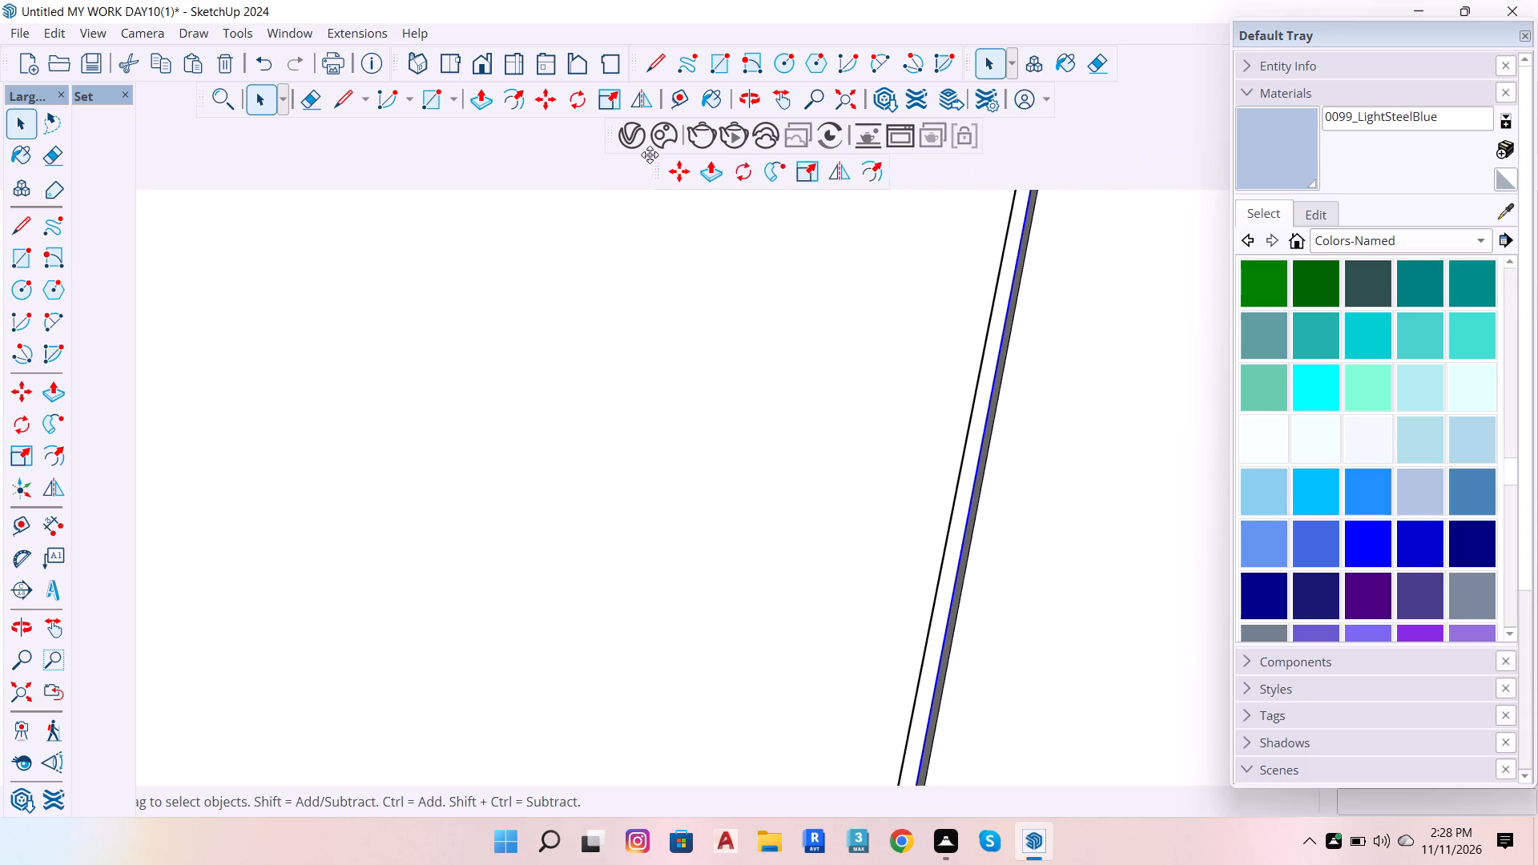
{"action": "left_click_drag", "start_coordinate": [650, 155], "coordinate": [532, 106]}
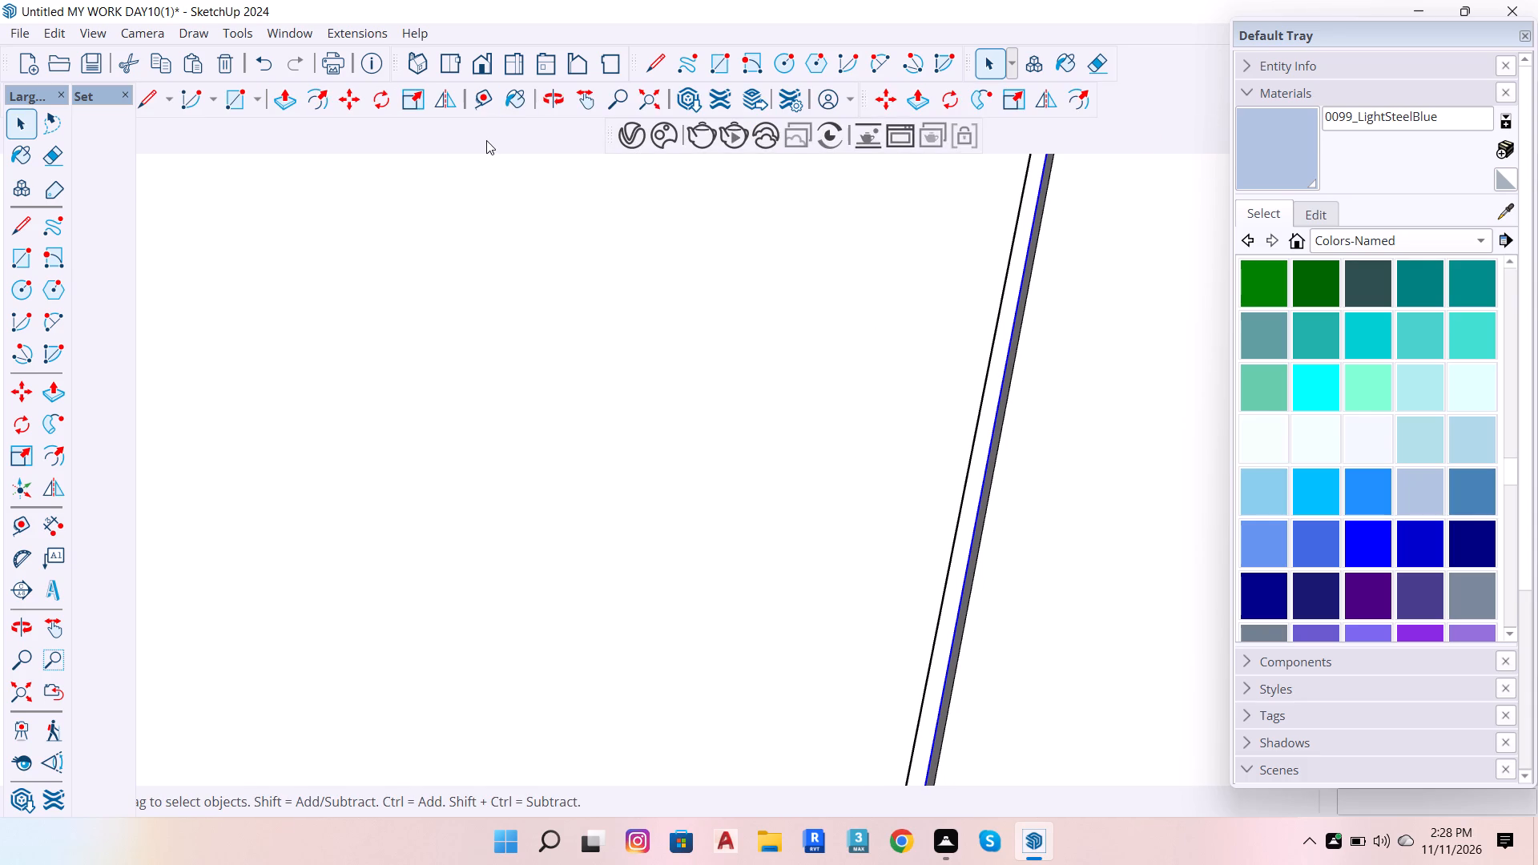
{"action": "scroll", "coordinate": [486, 140], "scroll_direction": "down", "scroll_amount": 1}
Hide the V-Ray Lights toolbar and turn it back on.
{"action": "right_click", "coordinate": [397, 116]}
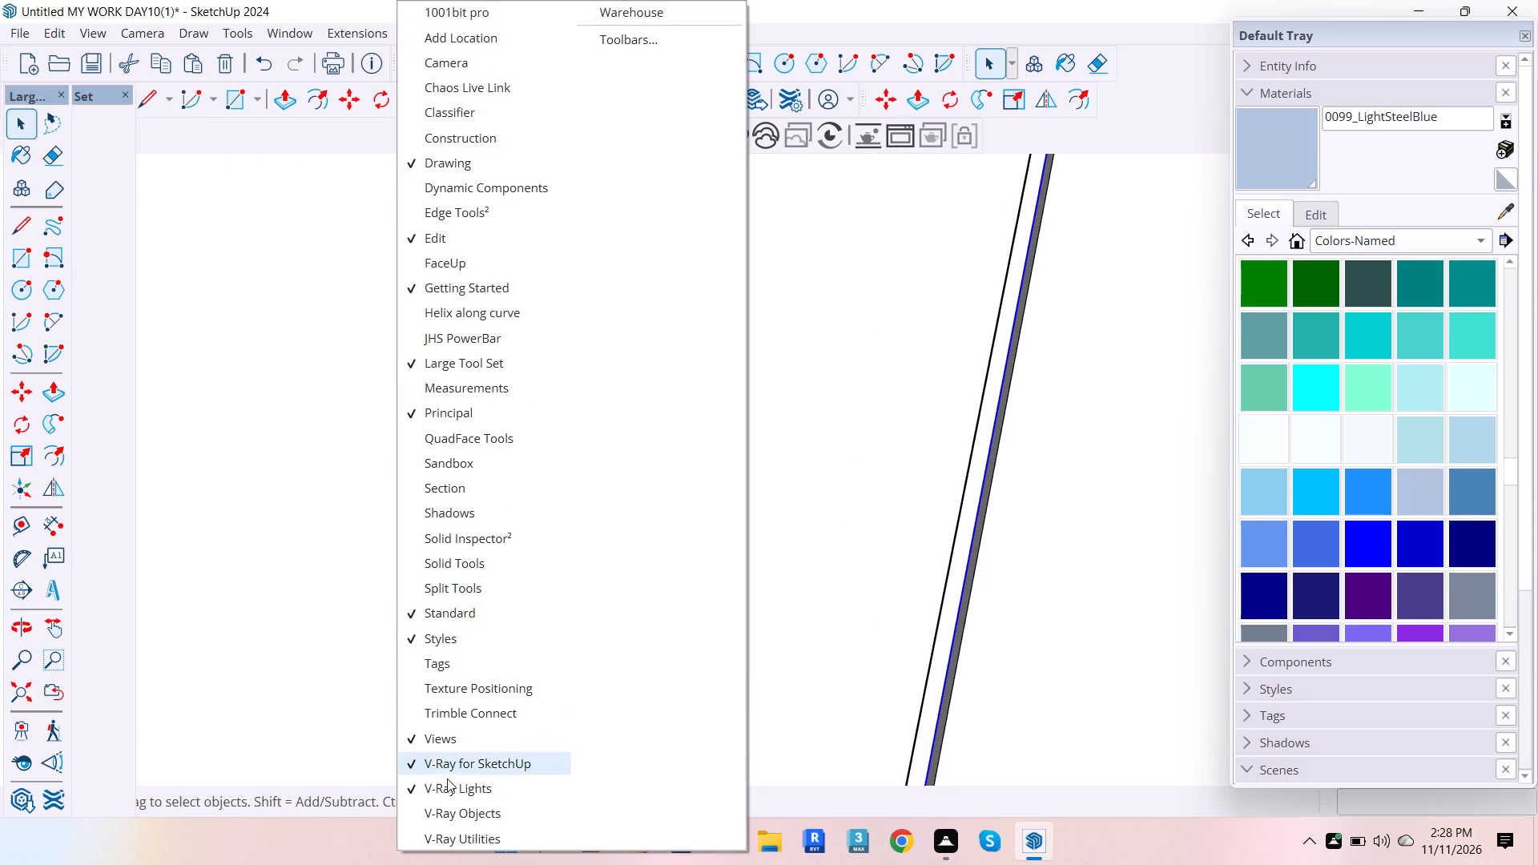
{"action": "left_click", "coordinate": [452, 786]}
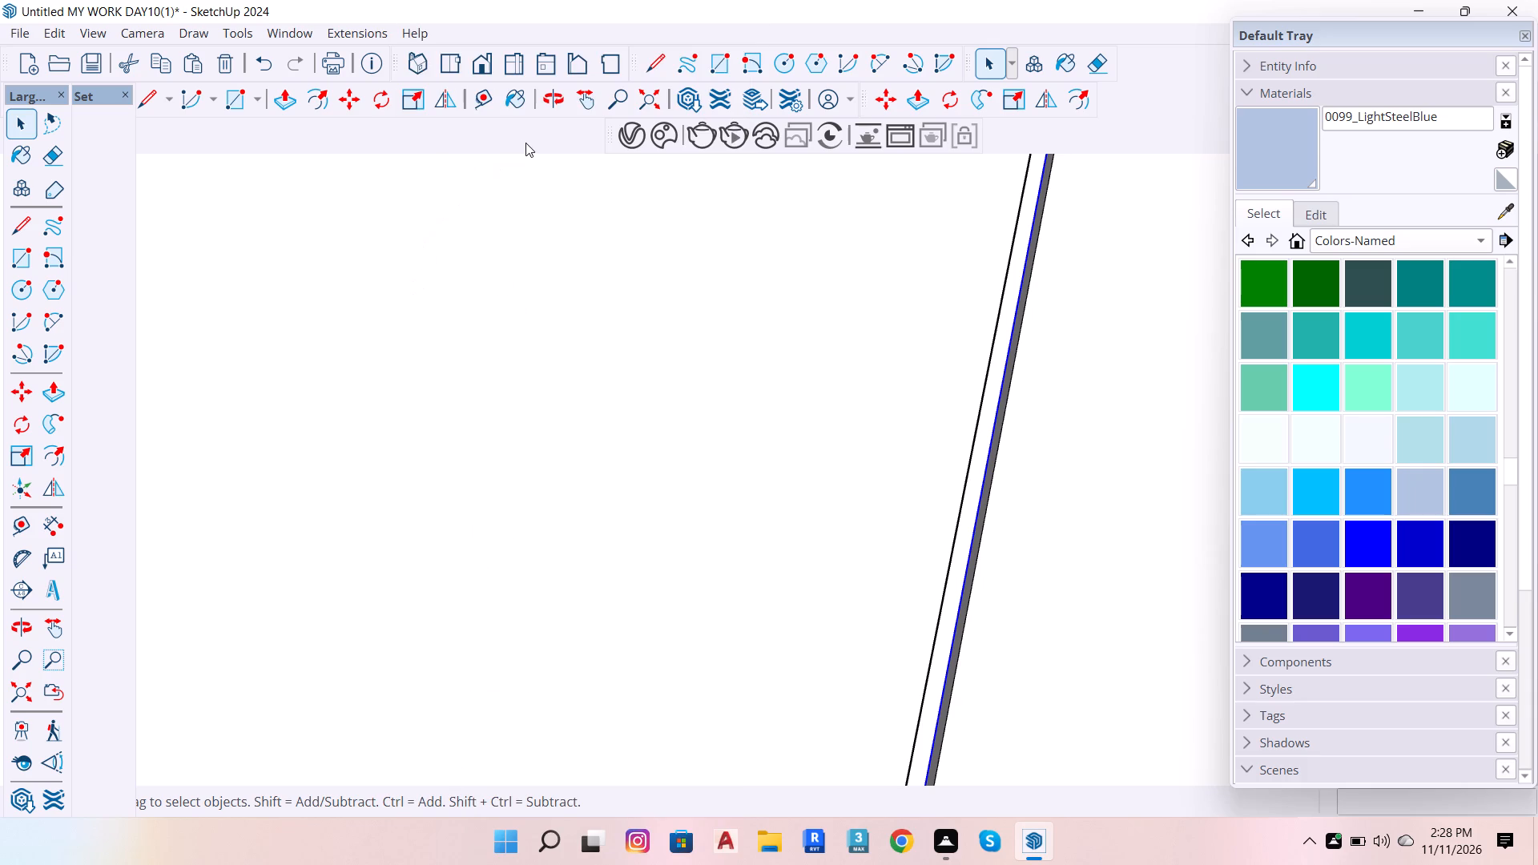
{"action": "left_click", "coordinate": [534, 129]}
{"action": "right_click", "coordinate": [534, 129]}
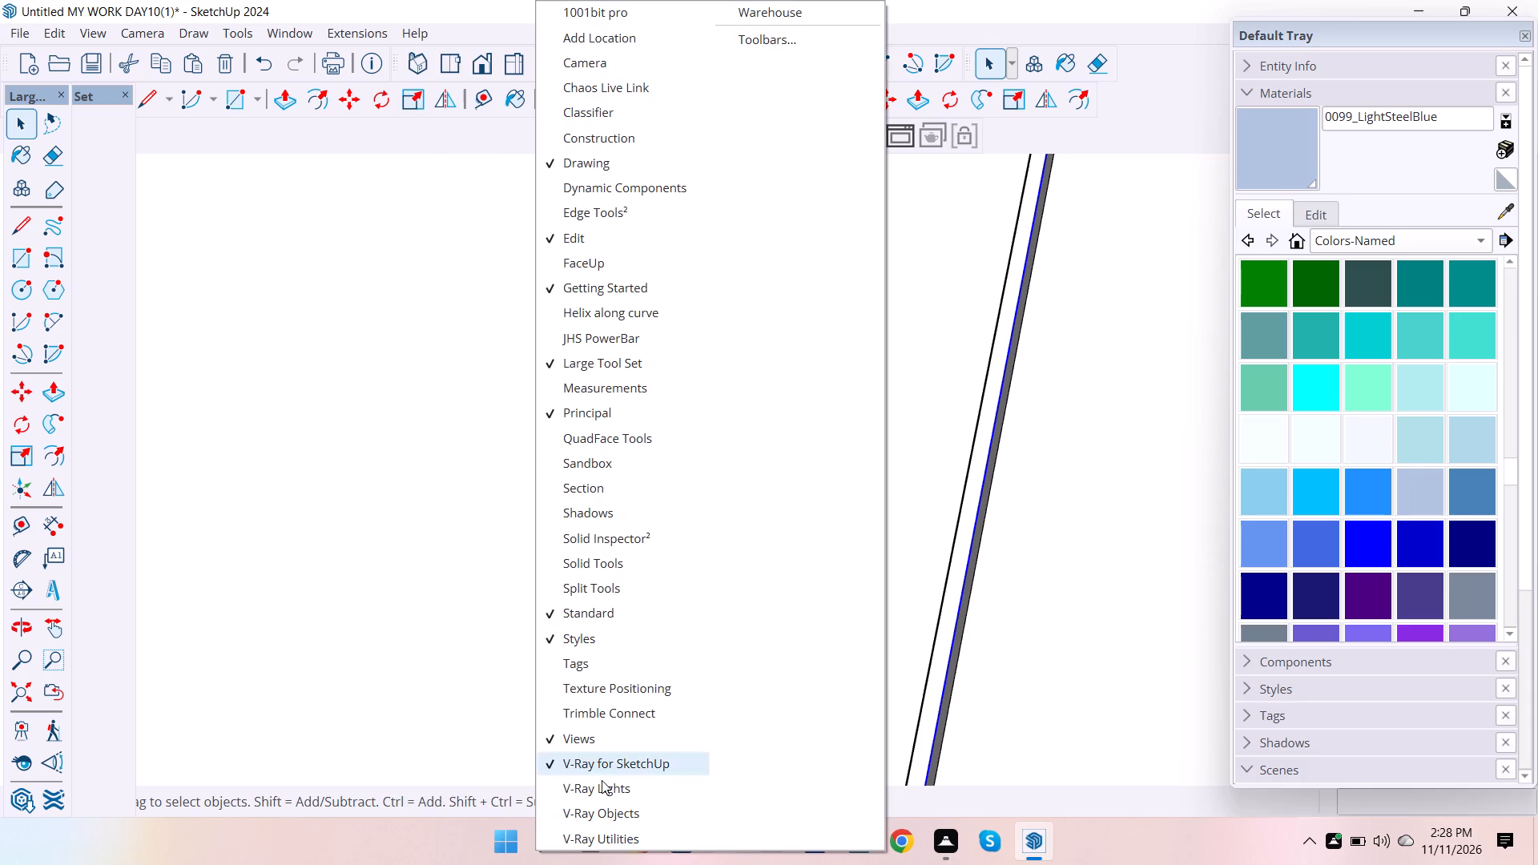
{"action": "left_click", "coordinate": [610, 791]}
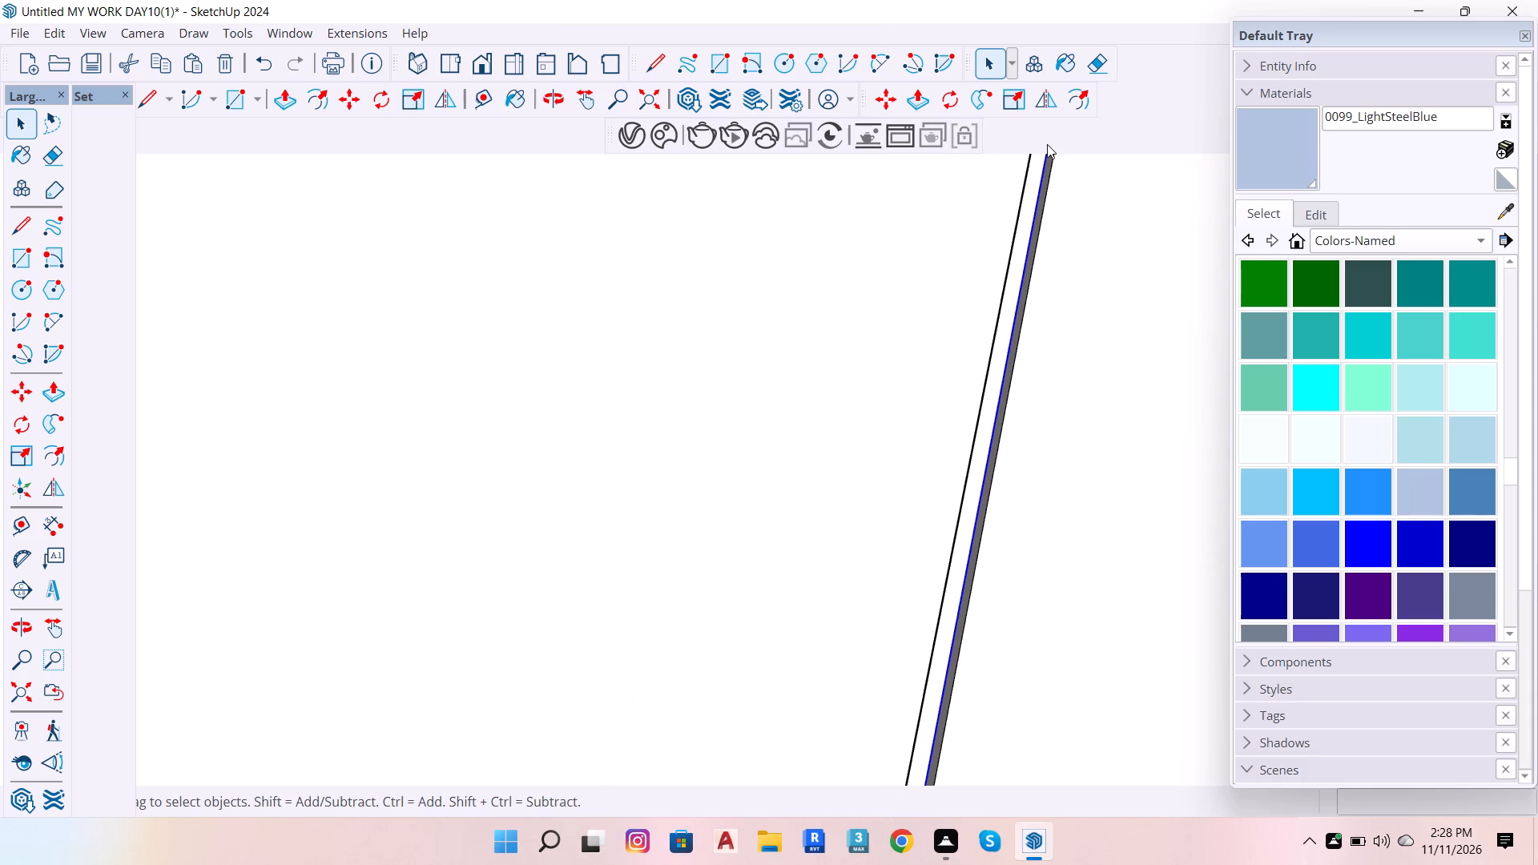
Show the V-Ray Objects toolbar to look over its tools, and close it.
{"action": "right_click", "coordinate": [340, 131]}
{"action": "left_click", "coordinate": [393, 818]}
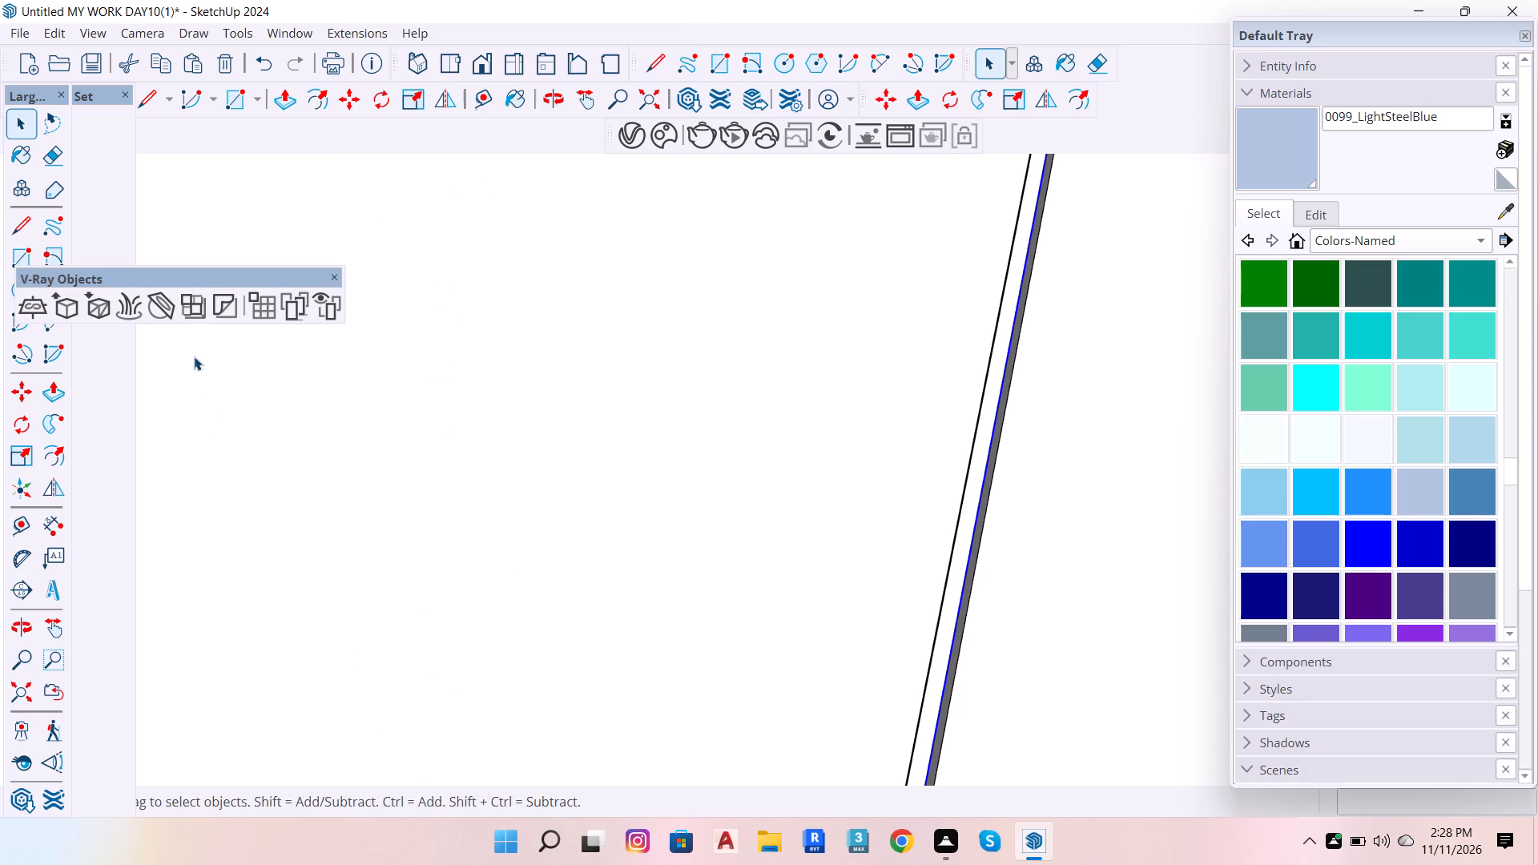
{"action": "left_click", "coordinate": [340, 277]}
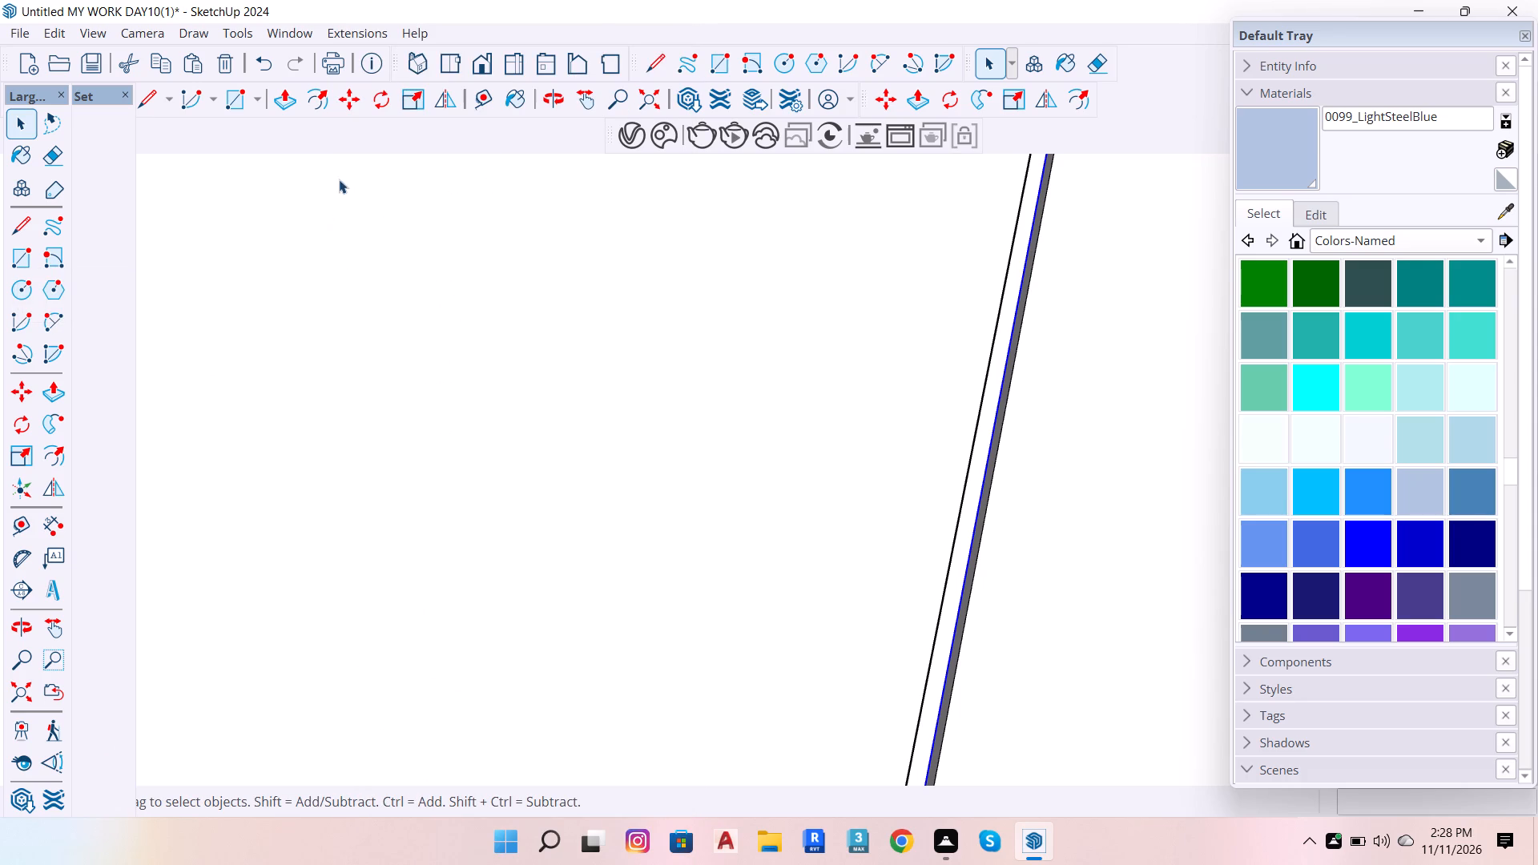
Show the V-Ray Utilities toolbar.
{"action": "right_click", "coordinate": [382, 131]}
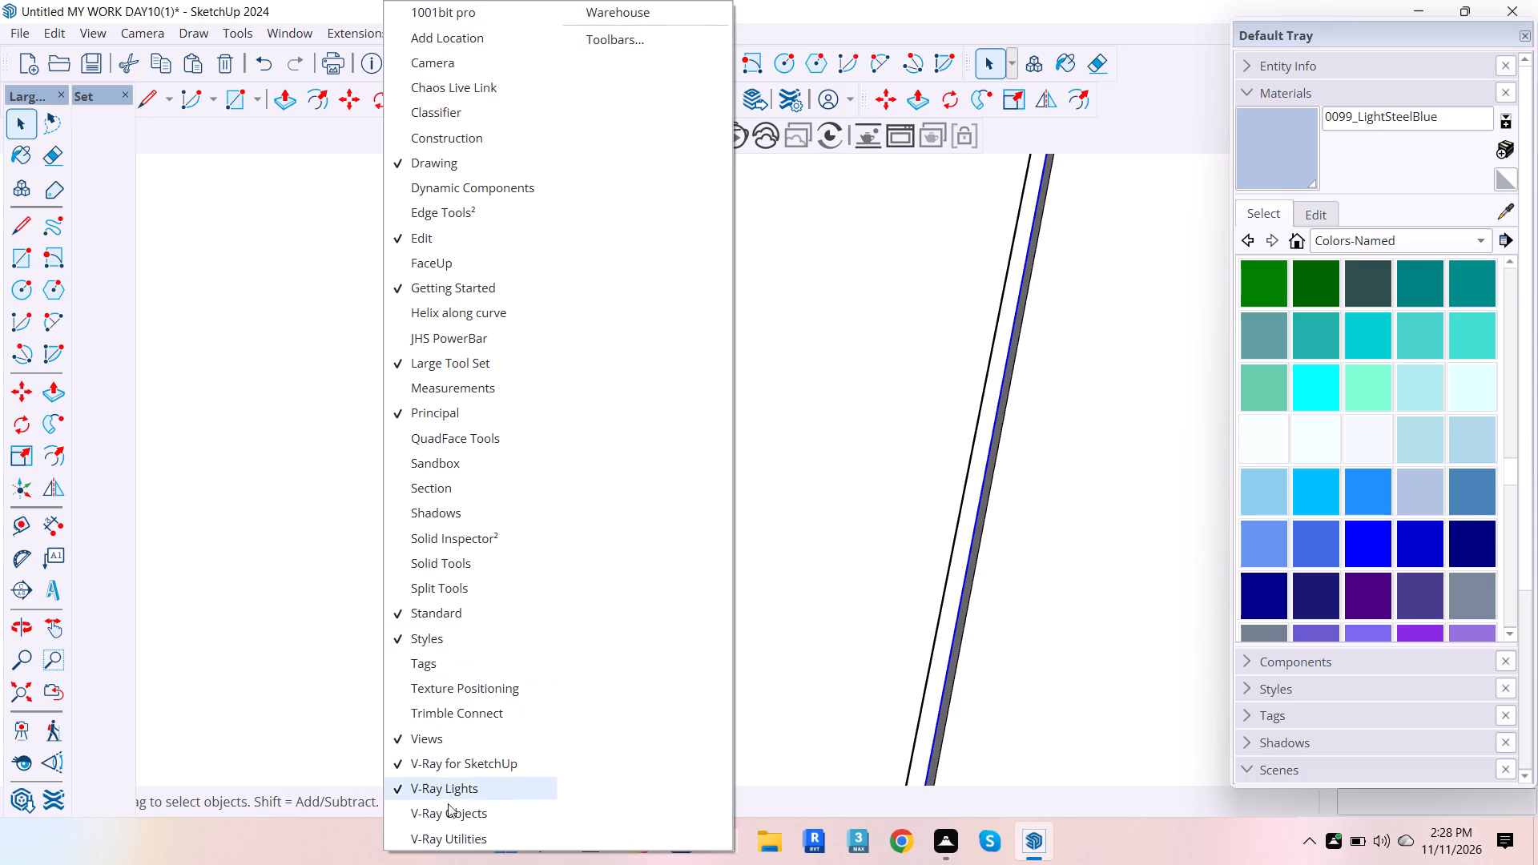
{"action": "left_click", "coordinate": [422, 839]}
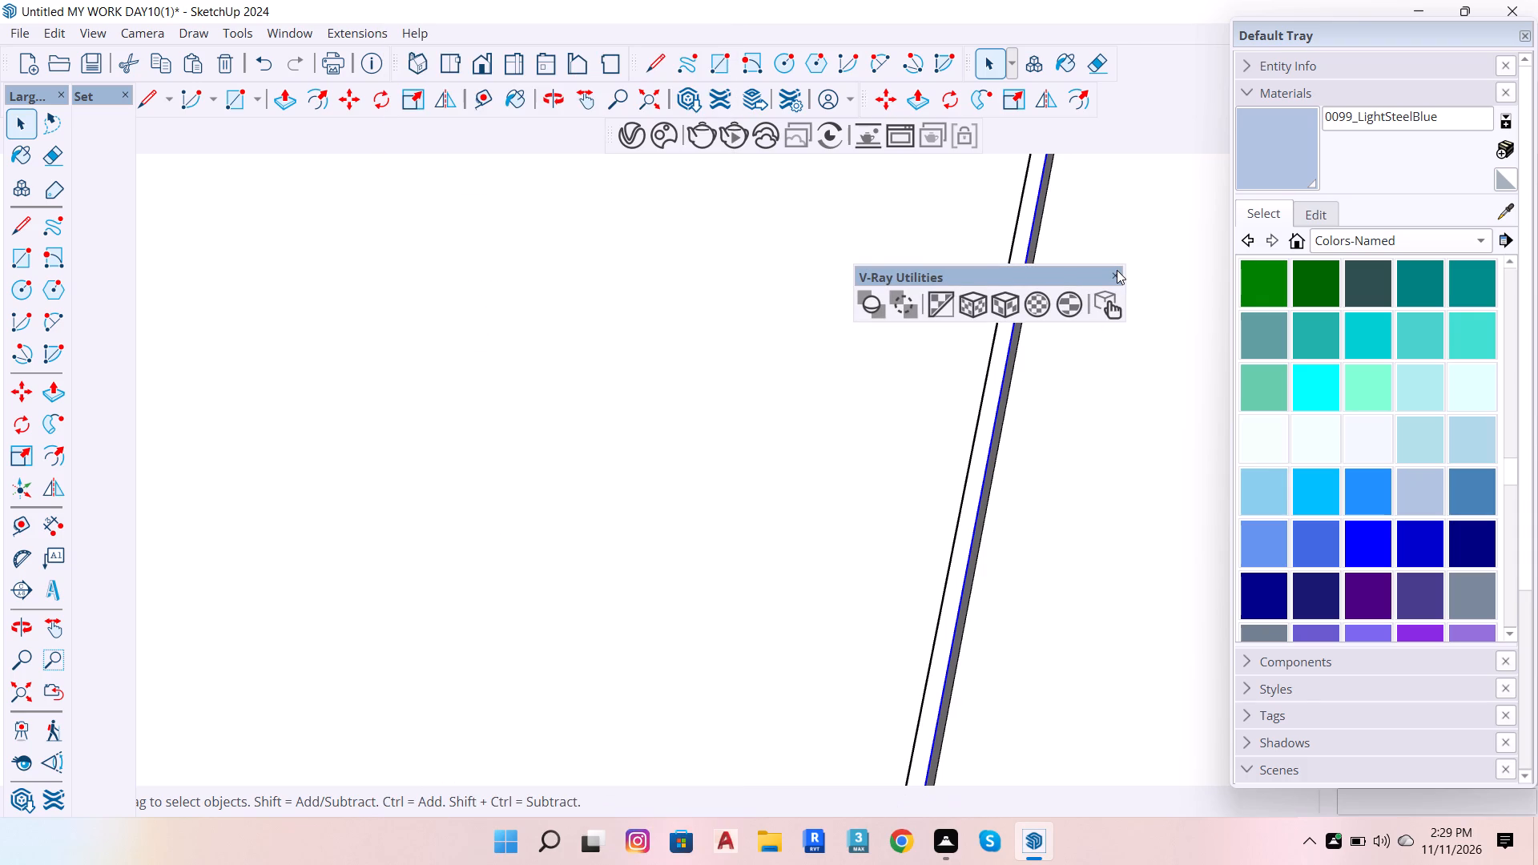
Close the V-Ray Utilities and Large Tool Set toolbars.
{"action": "left_click", "coordinate": [1117, 273]}
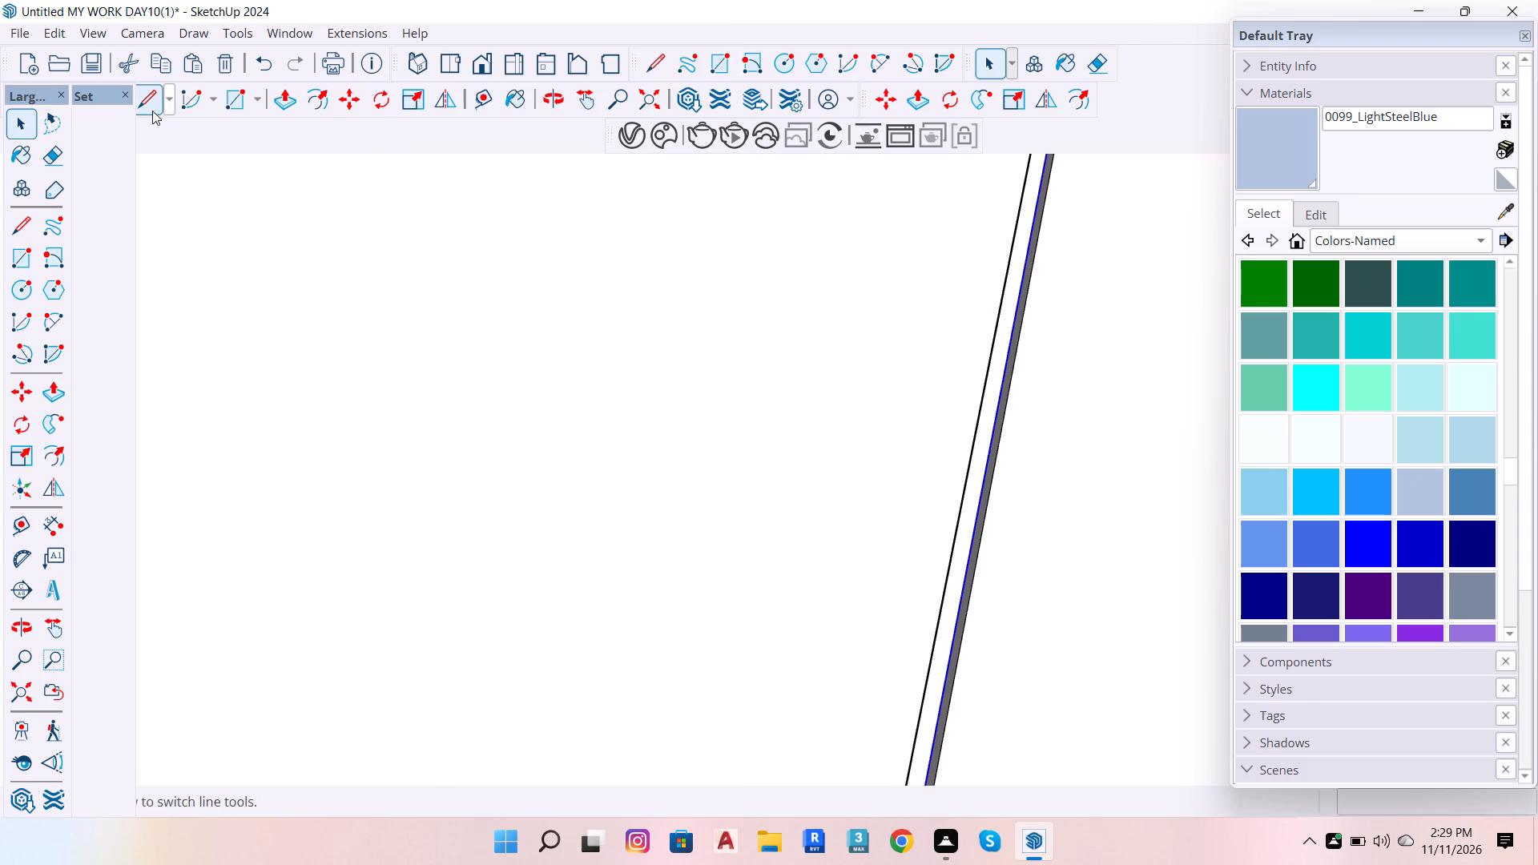
{"action": "left_click", "coordinate": [129, 91]}
{"action": "left_click", "coordinate": [127, 92]}
{"action": "left_click", "coordinate": [123, 99]}
{"action": "left_click", "coordinate": [67, 93]}
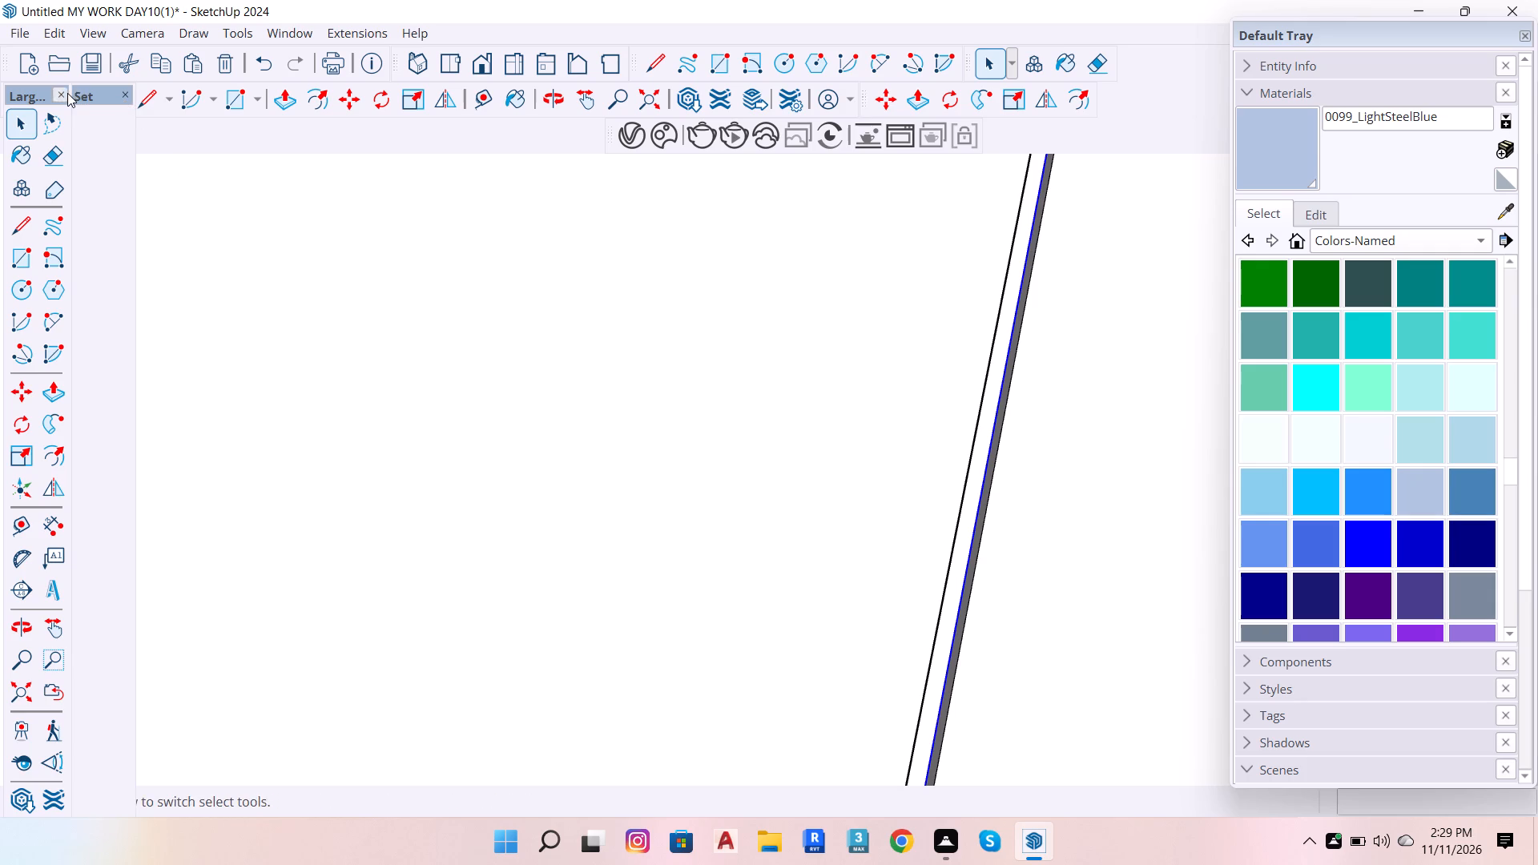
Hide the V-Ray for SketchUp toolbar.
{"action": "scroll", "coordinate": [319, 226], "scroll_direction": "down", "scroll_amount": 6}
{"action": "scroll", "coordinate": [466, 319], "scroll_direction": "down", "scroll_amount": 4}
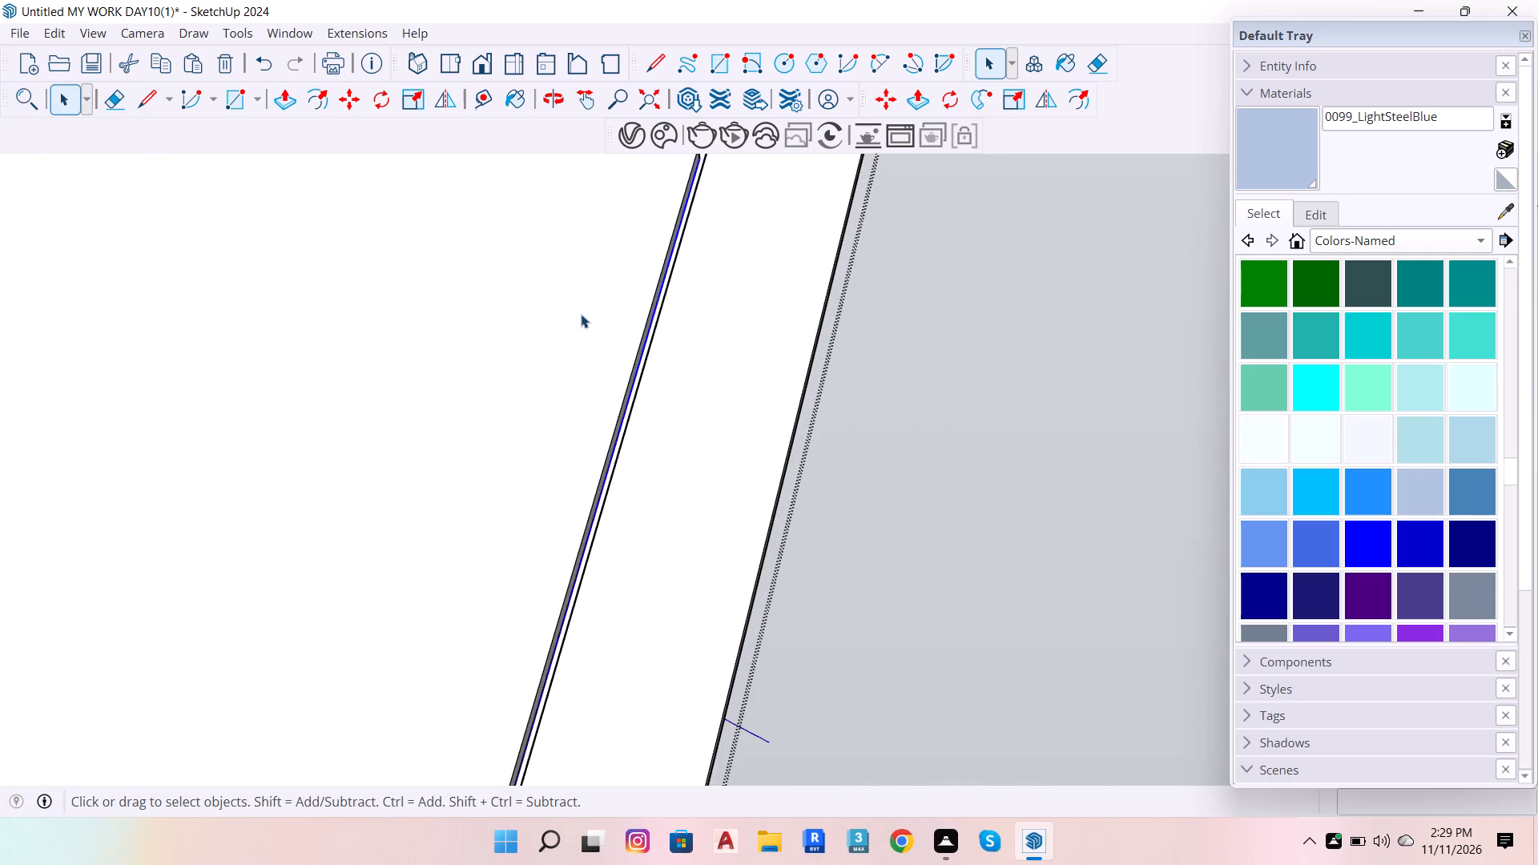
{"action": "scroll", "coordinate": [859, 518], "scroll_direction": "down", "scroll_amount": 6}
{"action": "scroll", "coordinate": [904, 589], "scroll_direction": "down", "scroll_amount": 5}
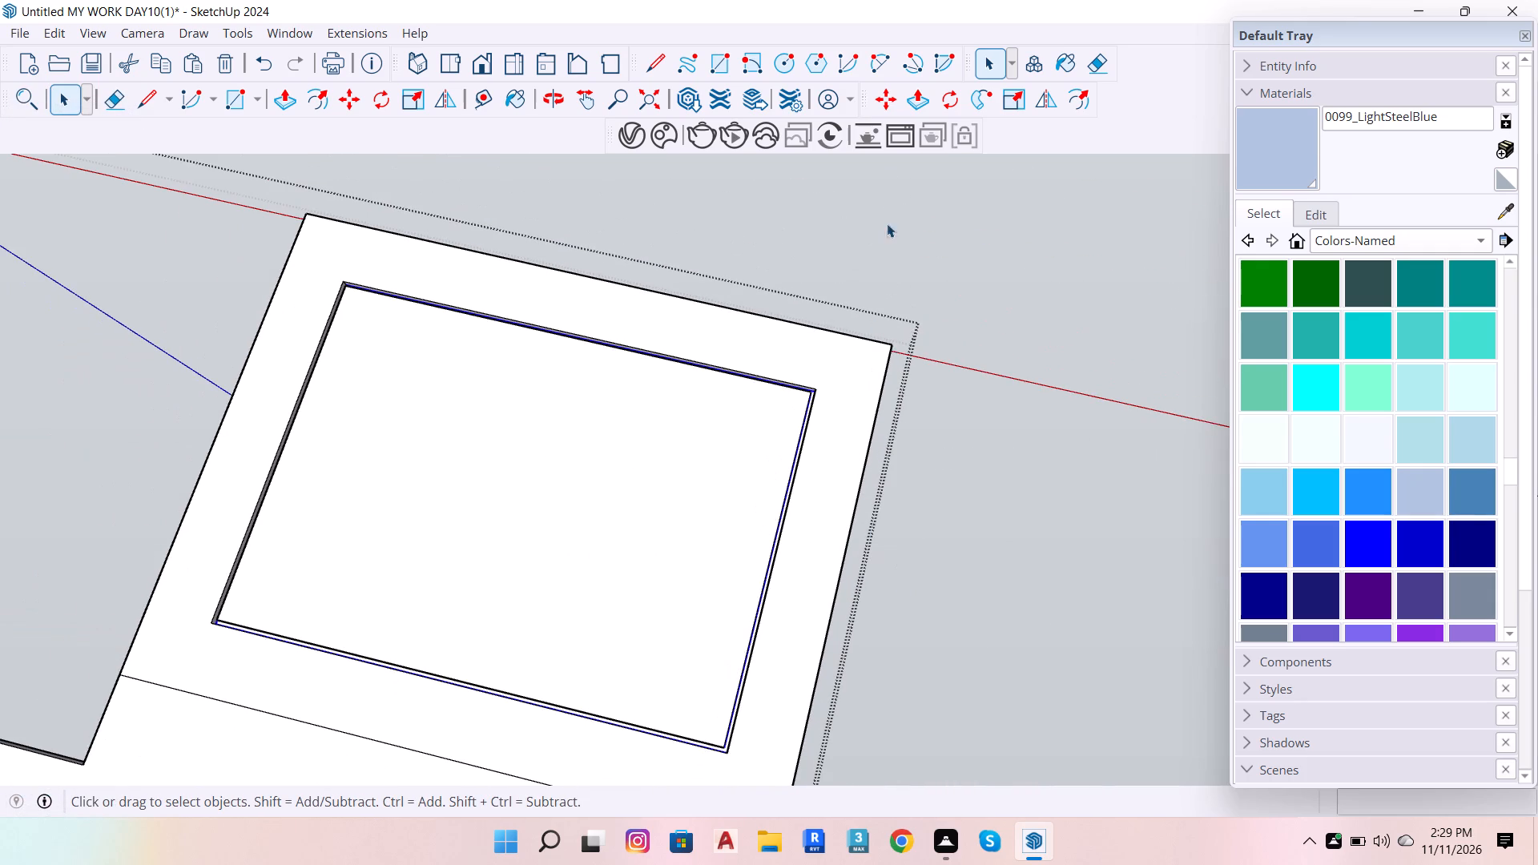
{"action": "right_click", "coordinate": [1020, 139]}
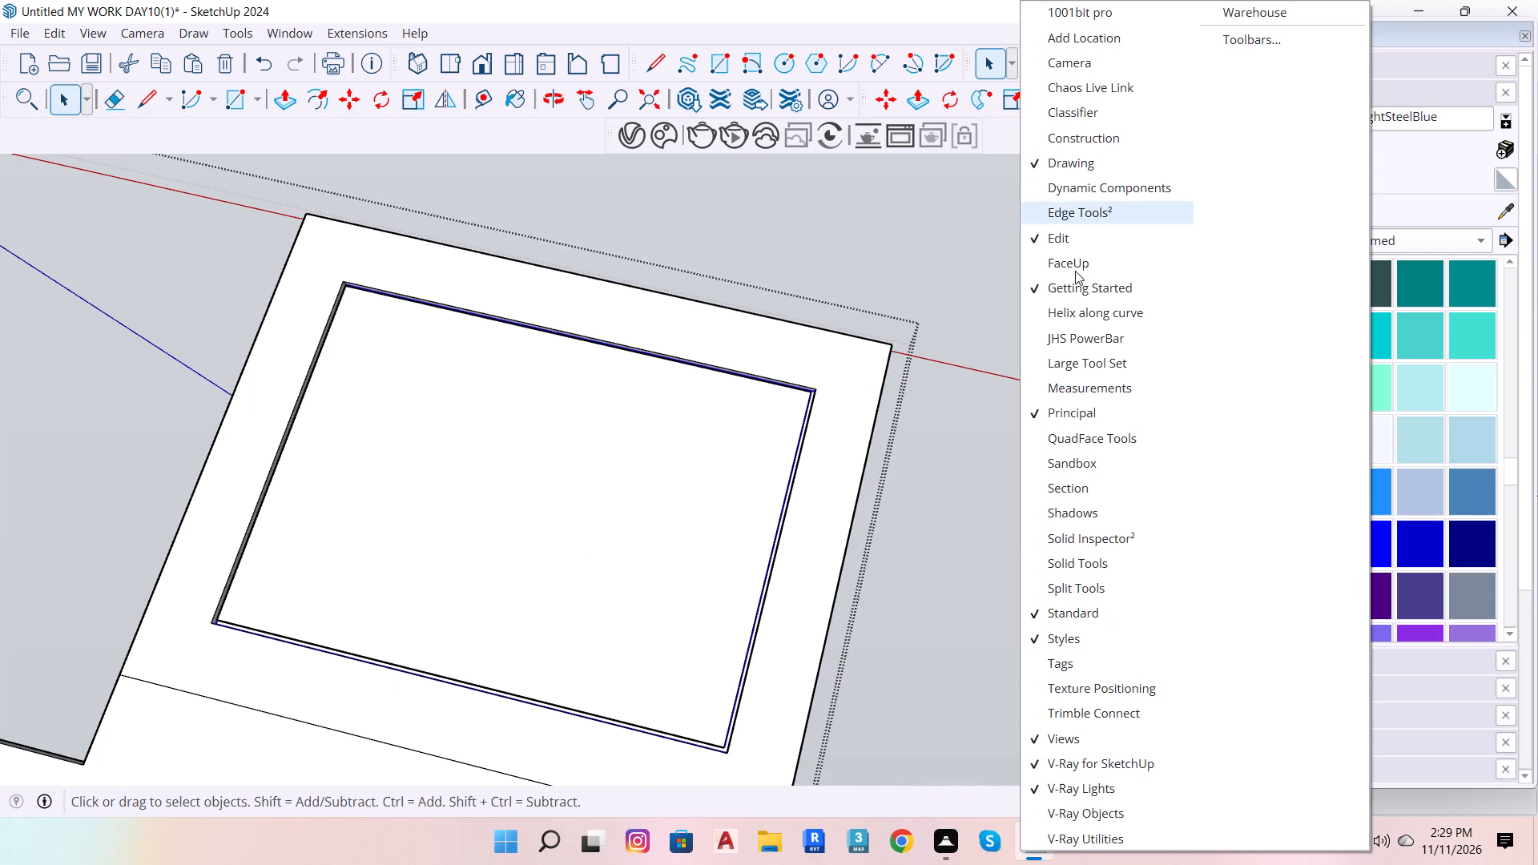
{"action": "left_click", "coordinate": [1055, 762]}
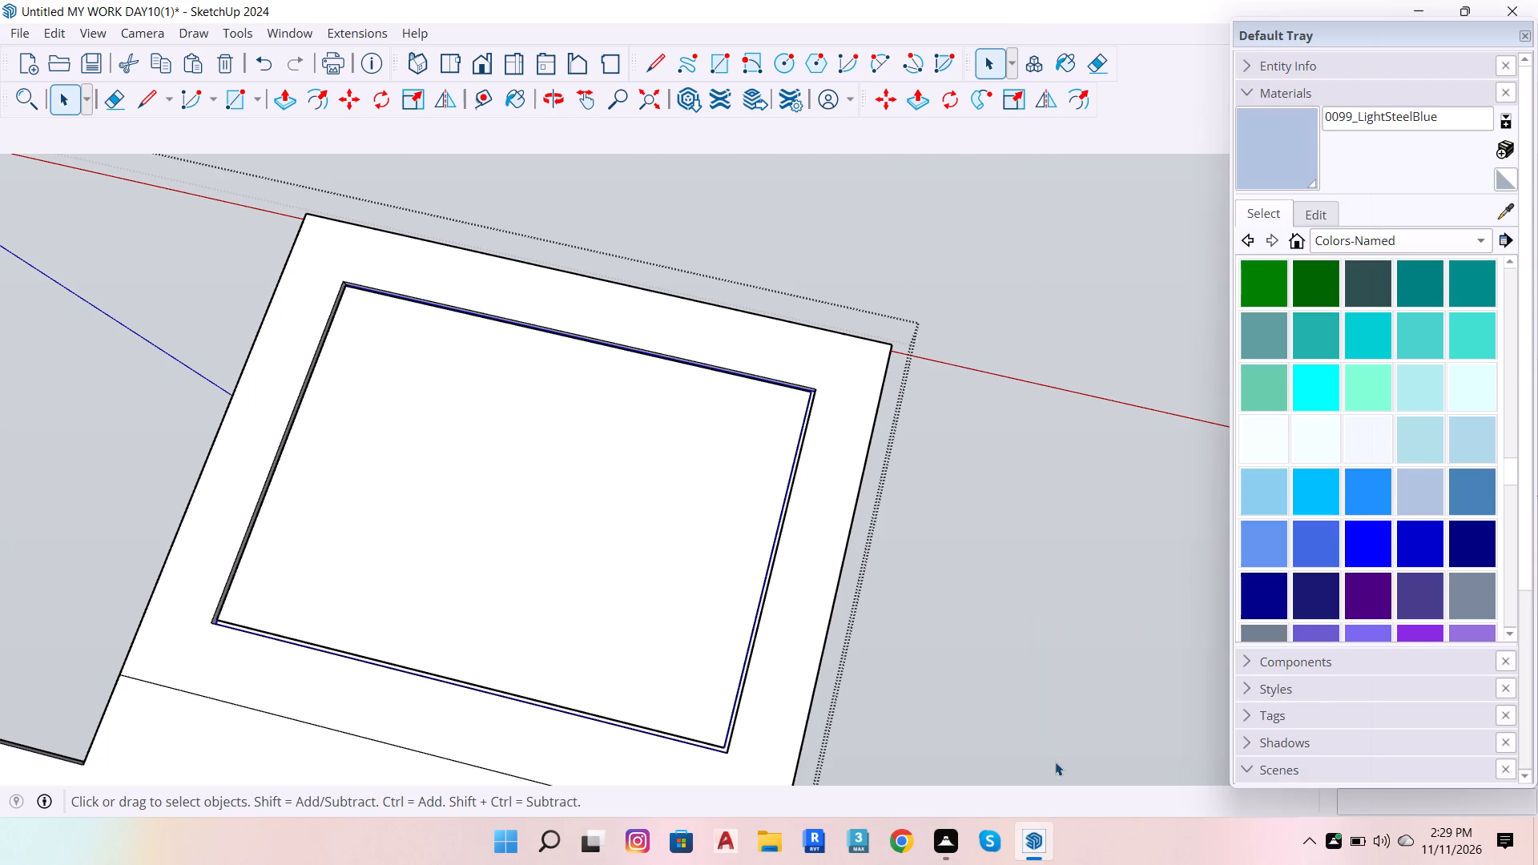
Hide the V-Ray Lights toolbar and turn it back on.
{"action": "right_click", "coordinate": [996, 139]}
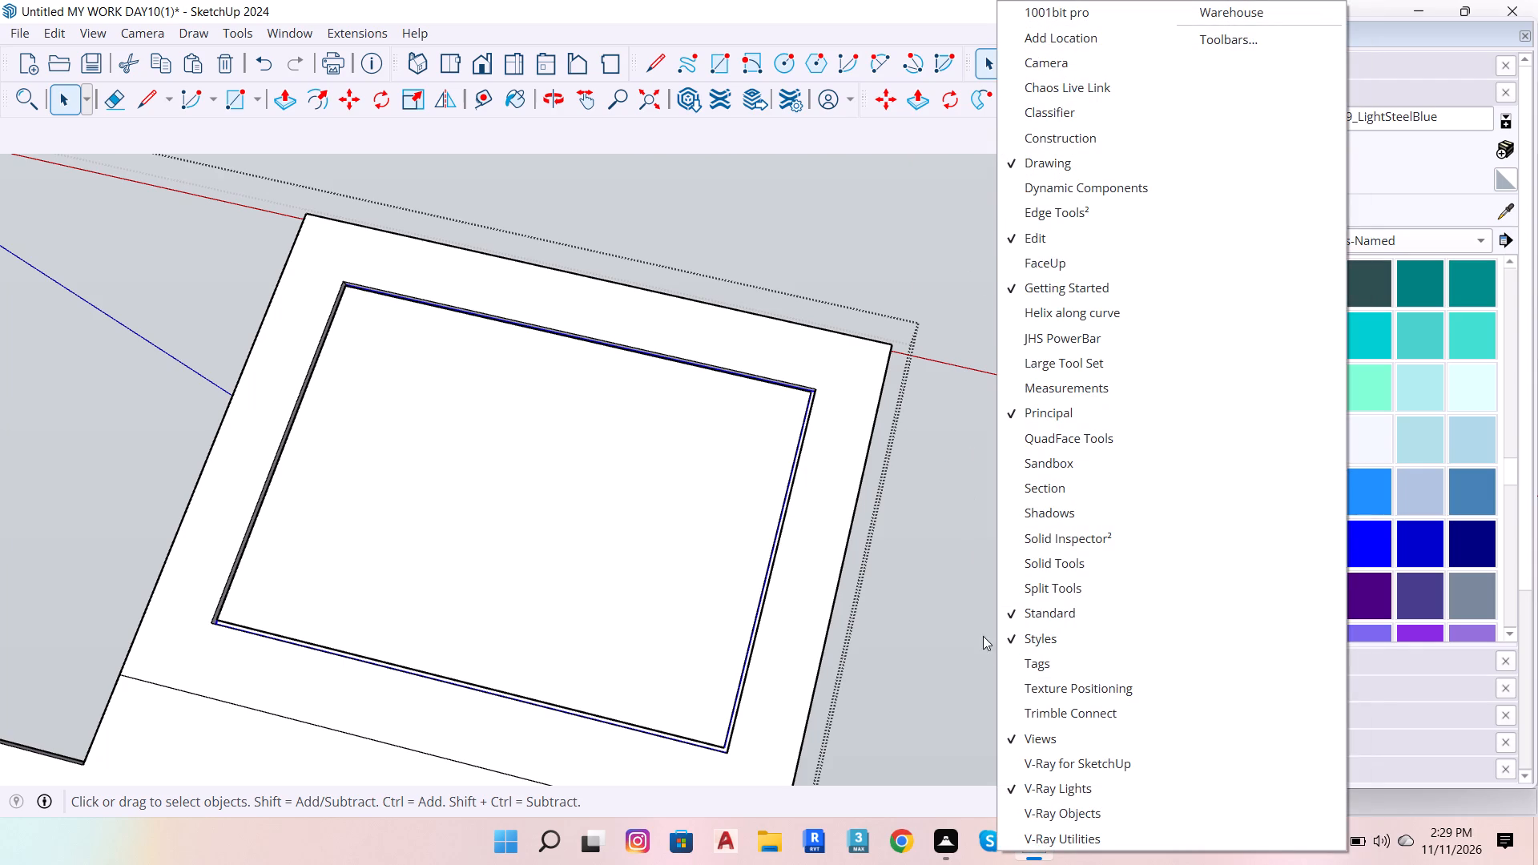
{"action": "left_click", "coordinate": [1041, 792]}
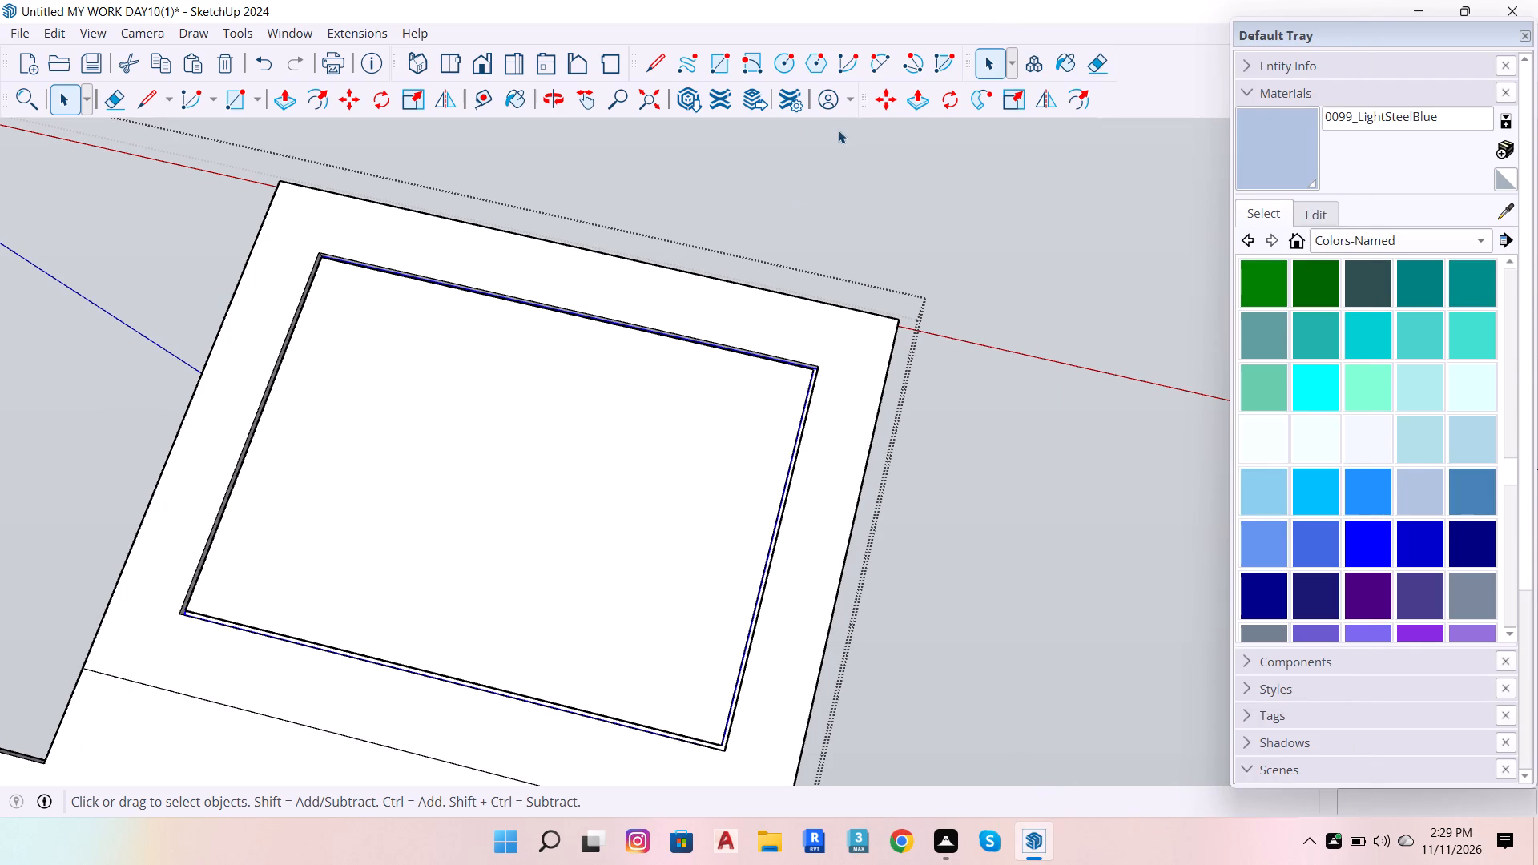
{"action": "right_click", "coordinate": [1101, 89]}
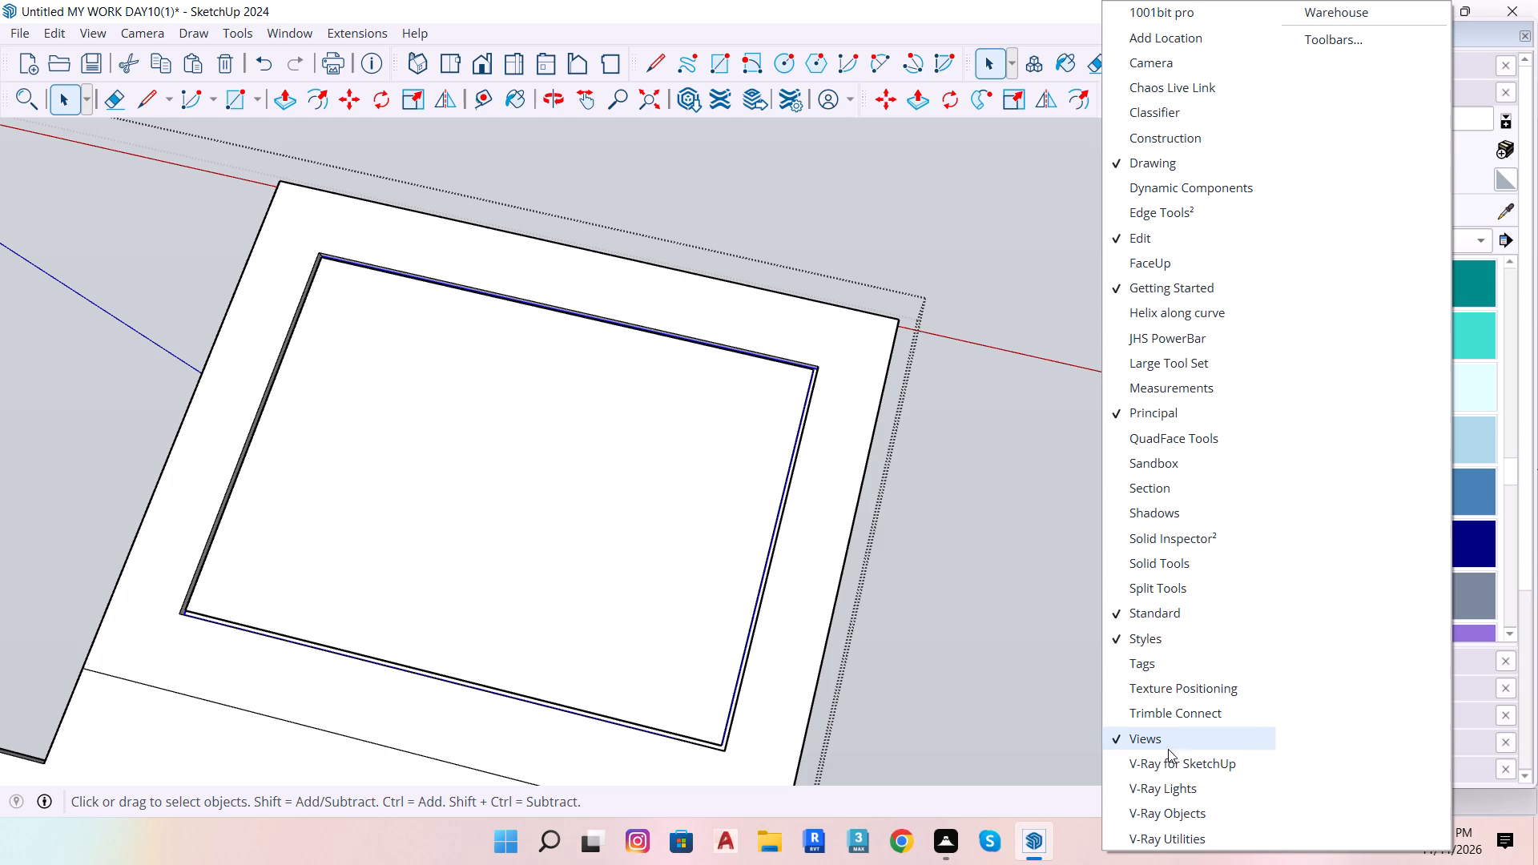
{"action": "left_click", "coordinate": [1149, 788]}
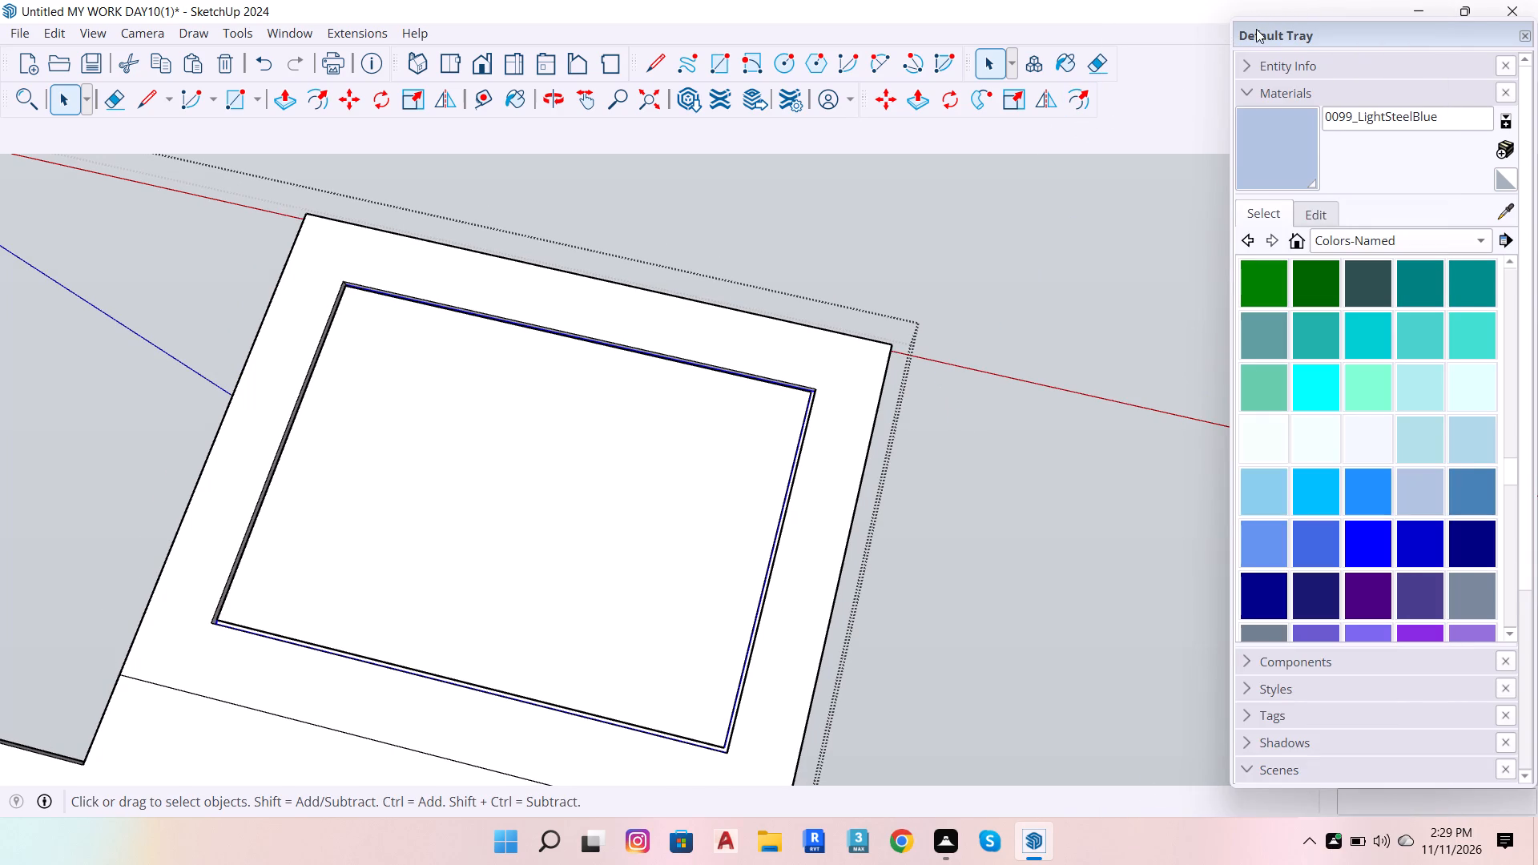
Shrink the Default Tray to uncover the V-Ray Lights and Styles toolbars, and dock both side by side in the third toolbar row.
{"action": "left_click_drag", "start_coordinate": [1325, 70], "coordinate": [1198, 239]}
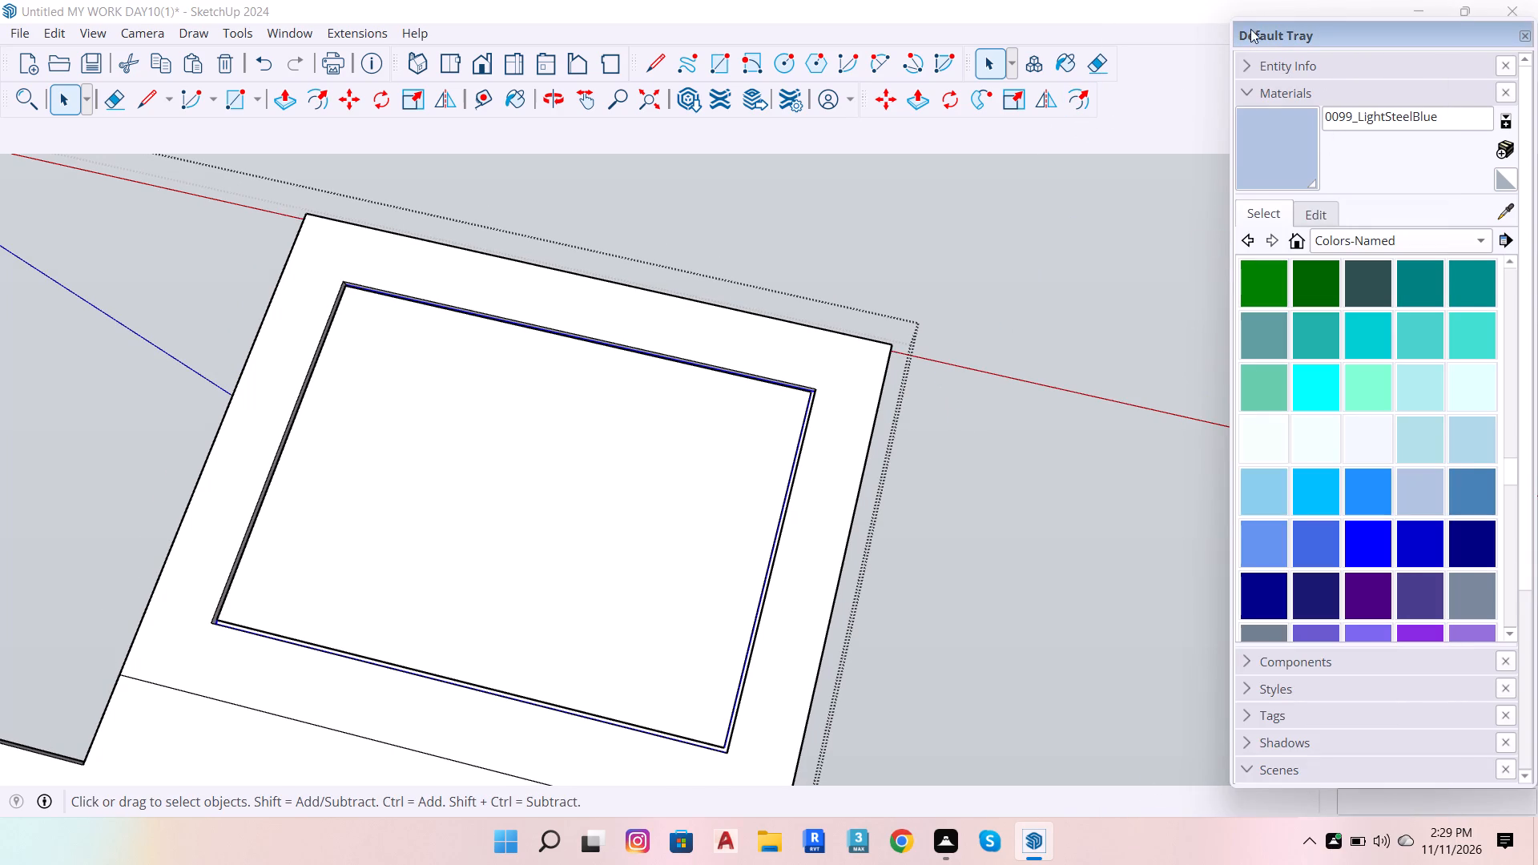
{"action": "left_click_drag", "start_coordinate": [1250, 19], "coordinate": [1266, 232]}
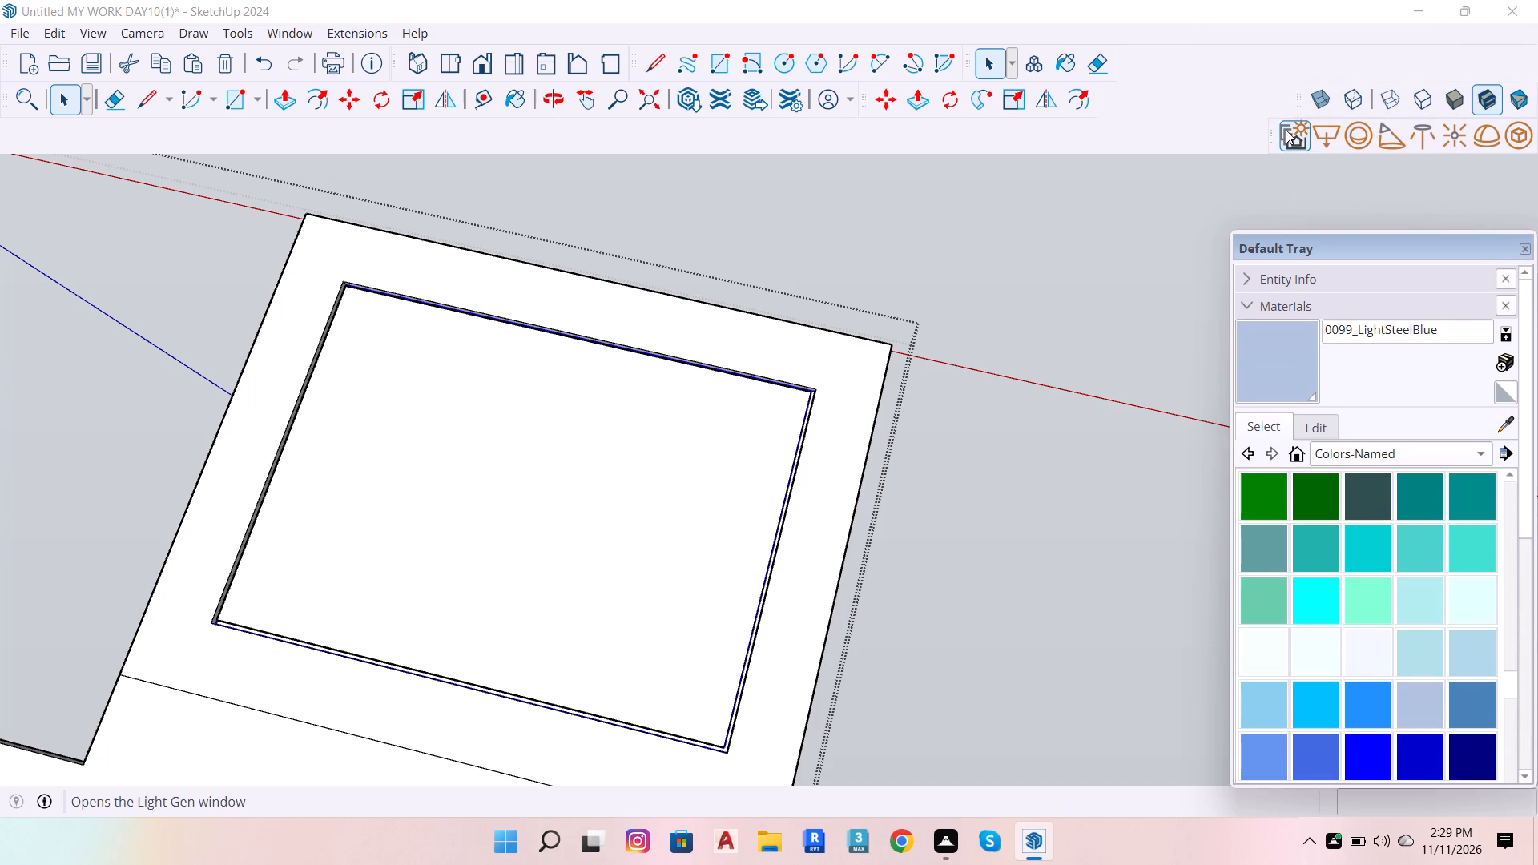
{"action": "left_click_drag", "start_coordinate": [1274, 135], "coordinate": [456, 167]}
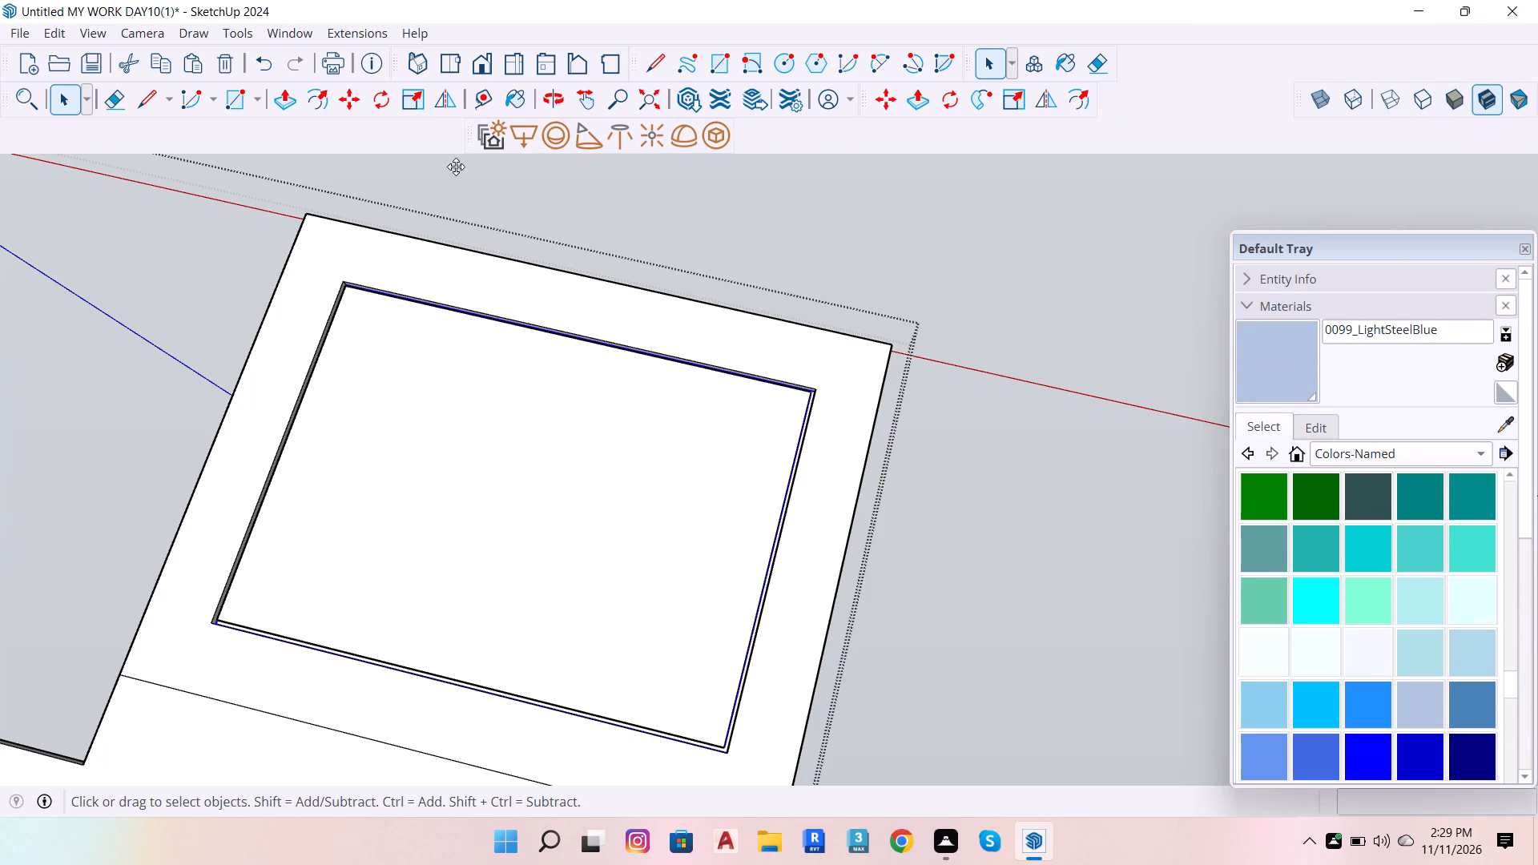
{"action": "left_click_drag", "start_coordinate": [456, 167], "coordinate": [450, 165]}
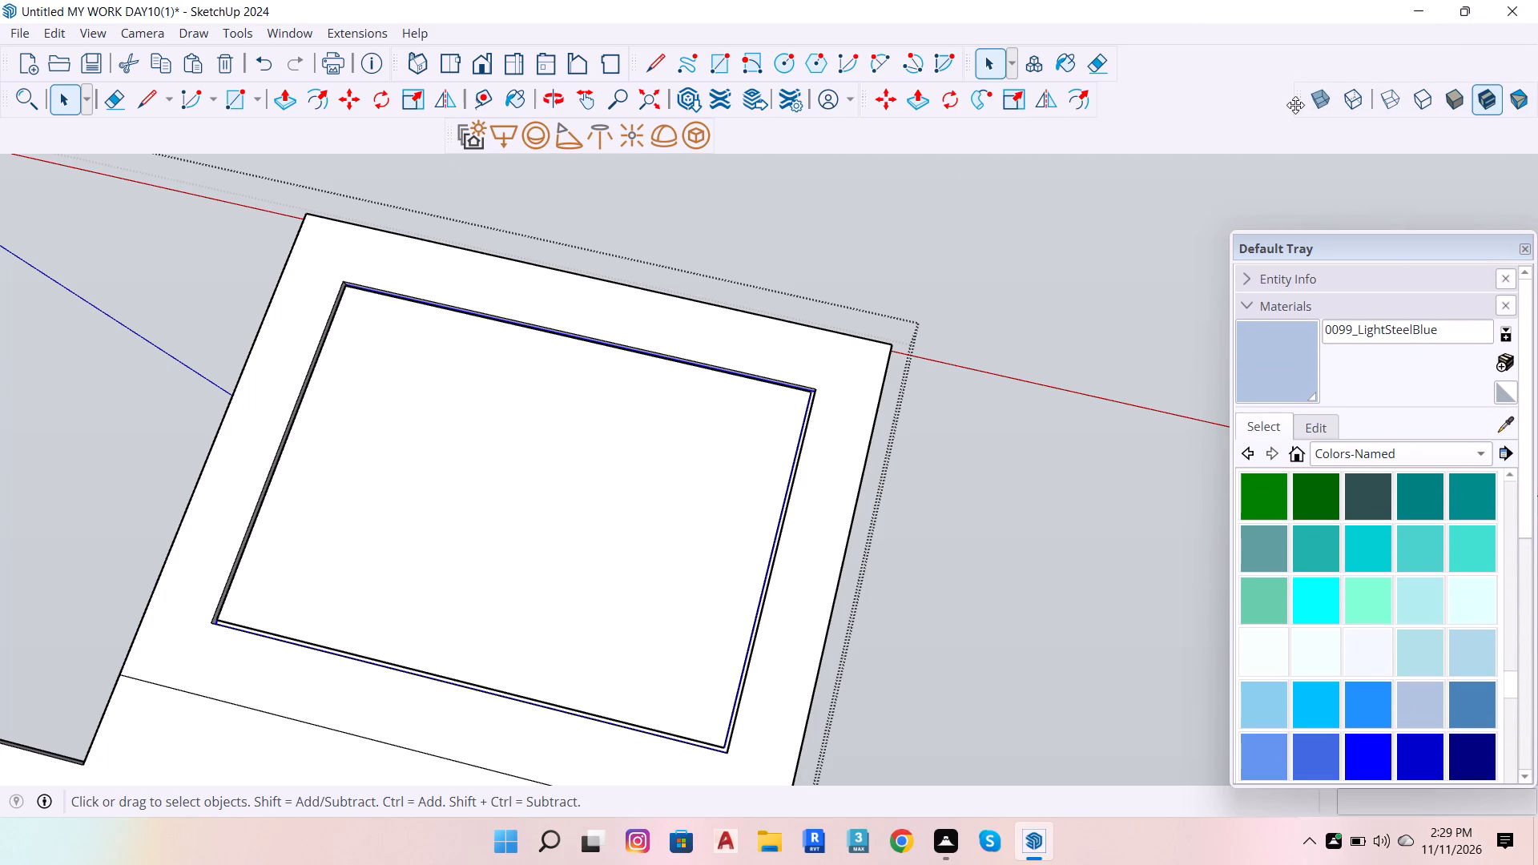
{"action": "left_click_drag", "start_coordinate": [1295, 106], "coordinate": [723, 137]}
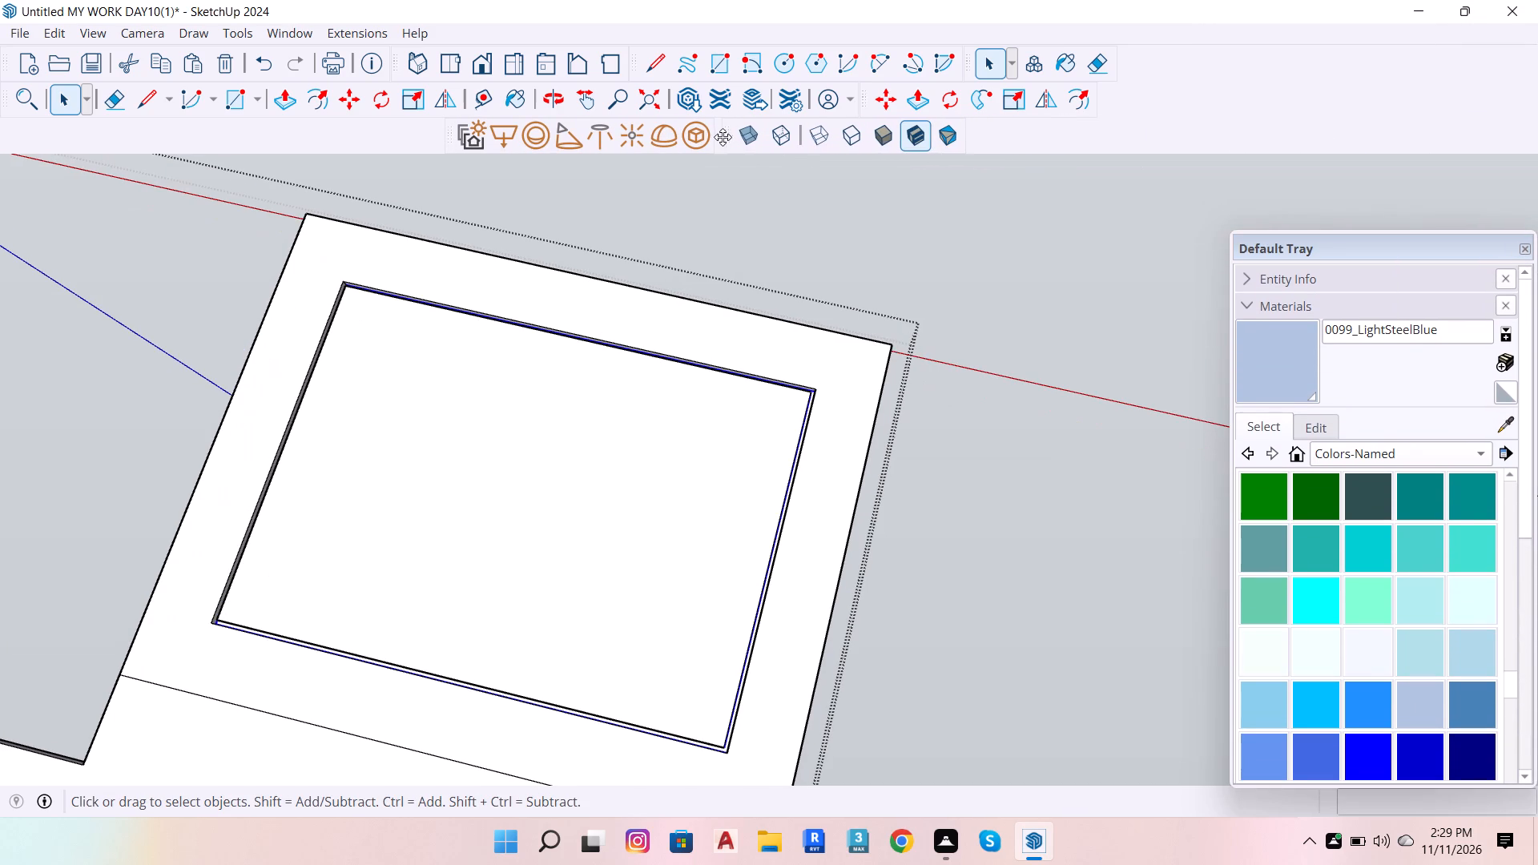
{"action": "left_click_drag", "start_coordinate": [723, 137], "coordinate": [712, 135]}
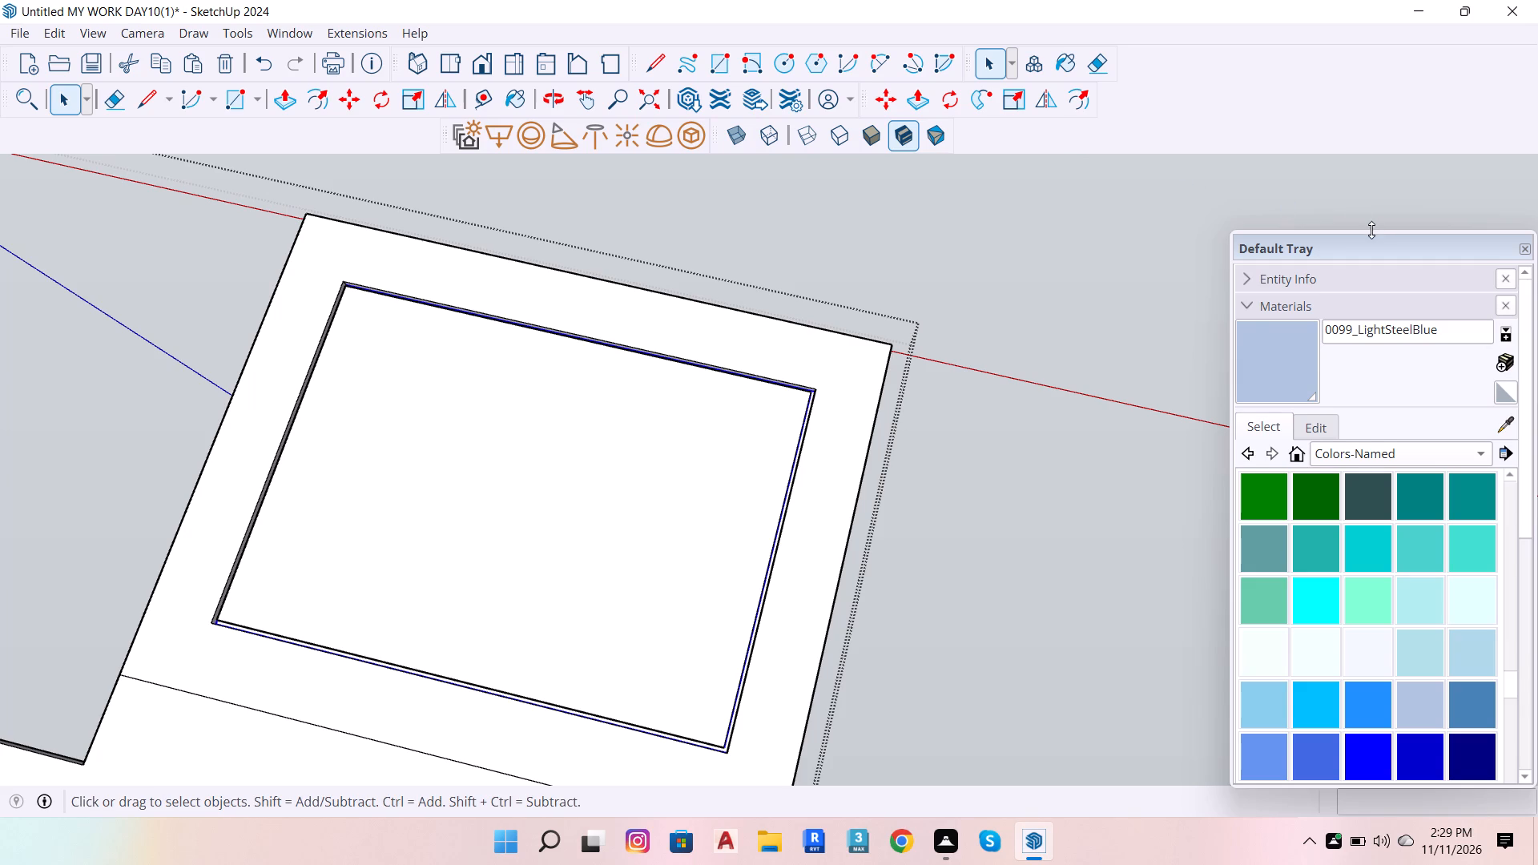
Extend the Default Tray back up to almost the full window height.
{"action": "left_click_drag", "start_coordinate": [1371, 230], "coordinate": [1348, 36]}
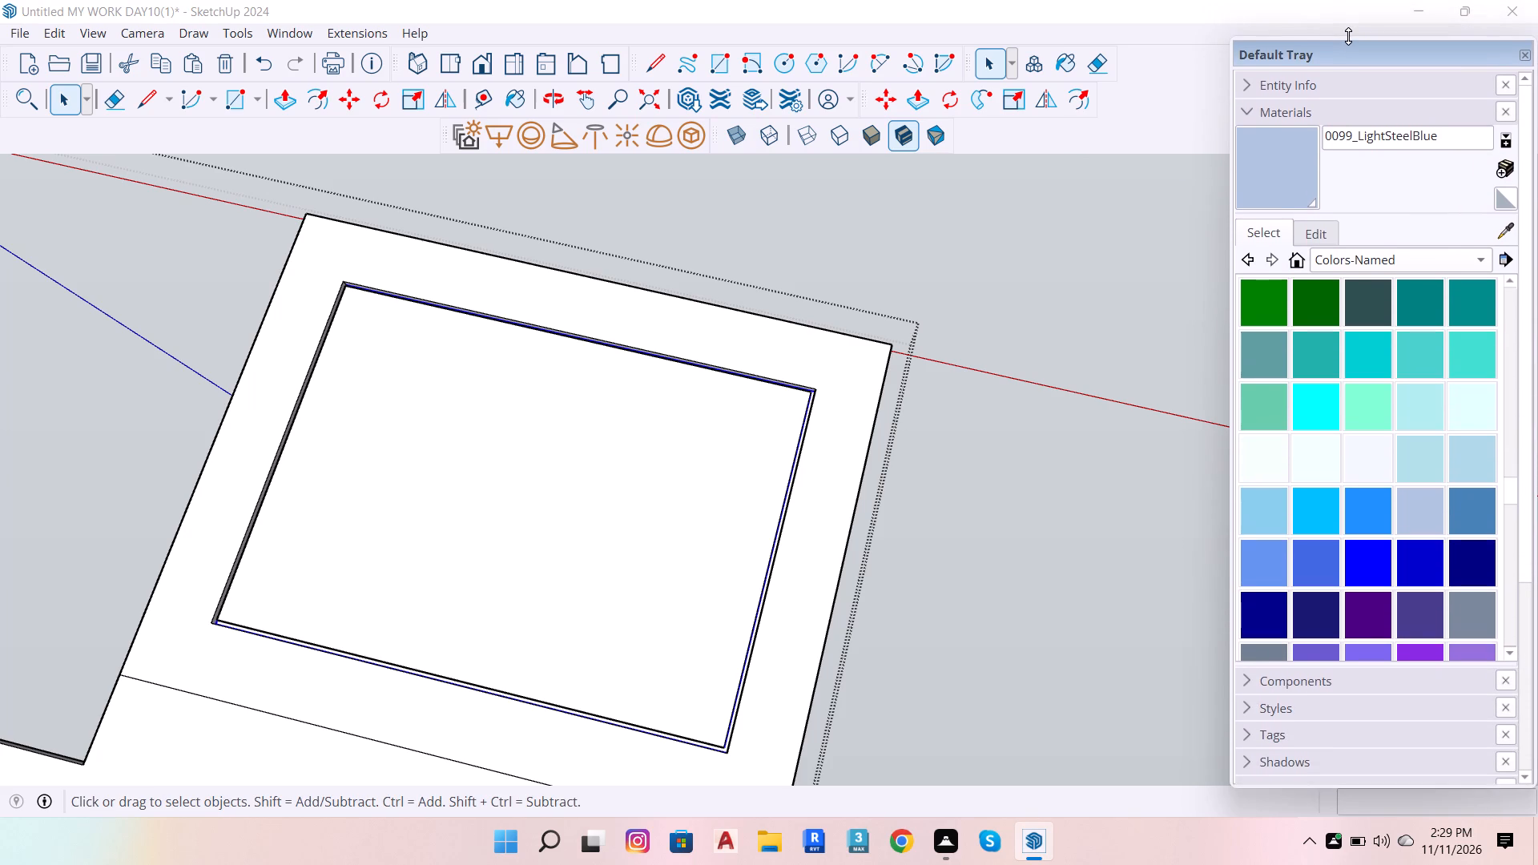
{"action": "left_click_drag", "start_coordinate": [1348, 36], "coordinate": [1346, 27]}
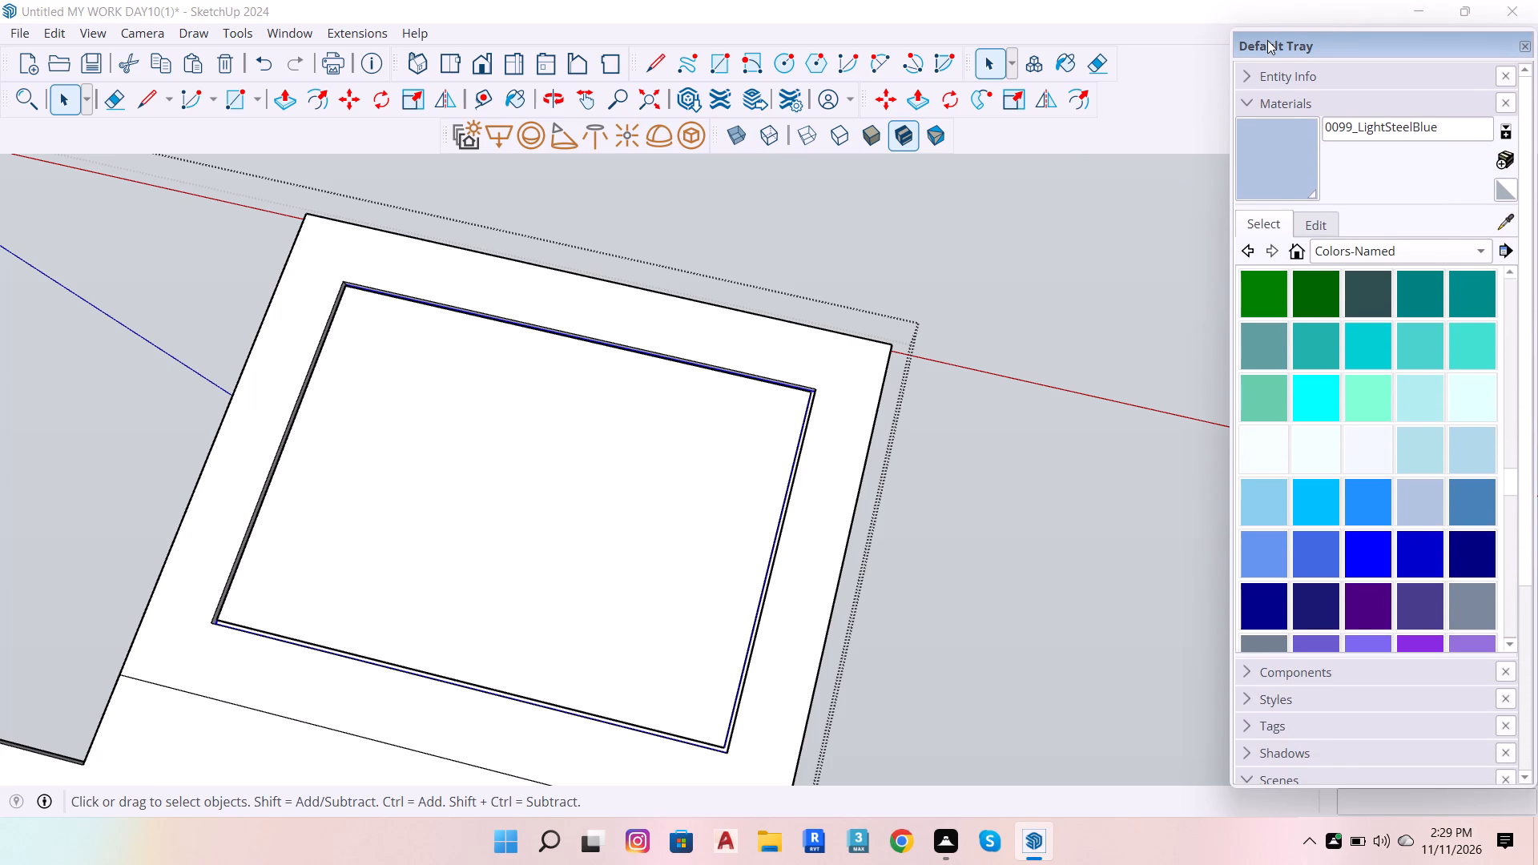
Convert the selected rectangular strip in the living room border groove into a V-Ray Mesh Light.
{"action": "scroll", "coordinate": [1269, 41], "scroll_direction": "up", "scroll_amount": 4}
{"action": "scroll", "coordinate": [1138, 100], "scroll_direction": "down", "scroll_amount": 7}
{"action": "scroll", "coordinate": [1143, 229], "scroll_direction": "down", "scroll_amount": 5}
{"action": "scroll", "coordinate": [994, 401], "scroll_direction": "down", "scroll_amount": 6}
{"action": "scroll", "coordinate": [920, 359], "scroll_direction": "up", "scroll_amount": 2}
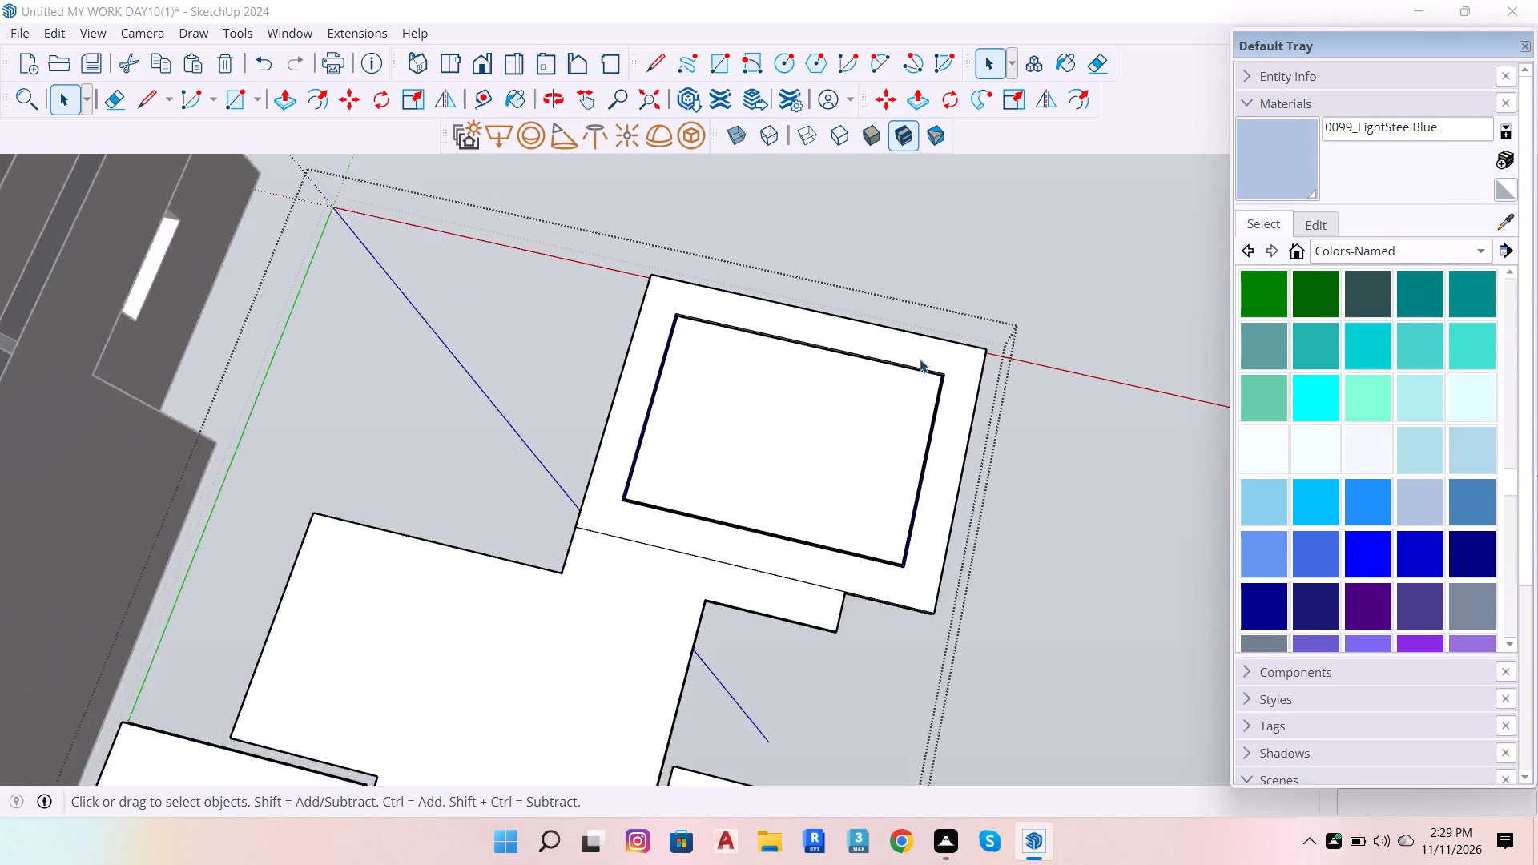
{"action": "scroll", "coordinate": [920, 359], "scroll_direction": "up", "scroll_amount": 14}
{"action": "scroll", "coordinate": [700, 143], "scroll_direction": "up", "scroll_amount": 4}
{"action": "left_click", "coordinate": [696, 137]}
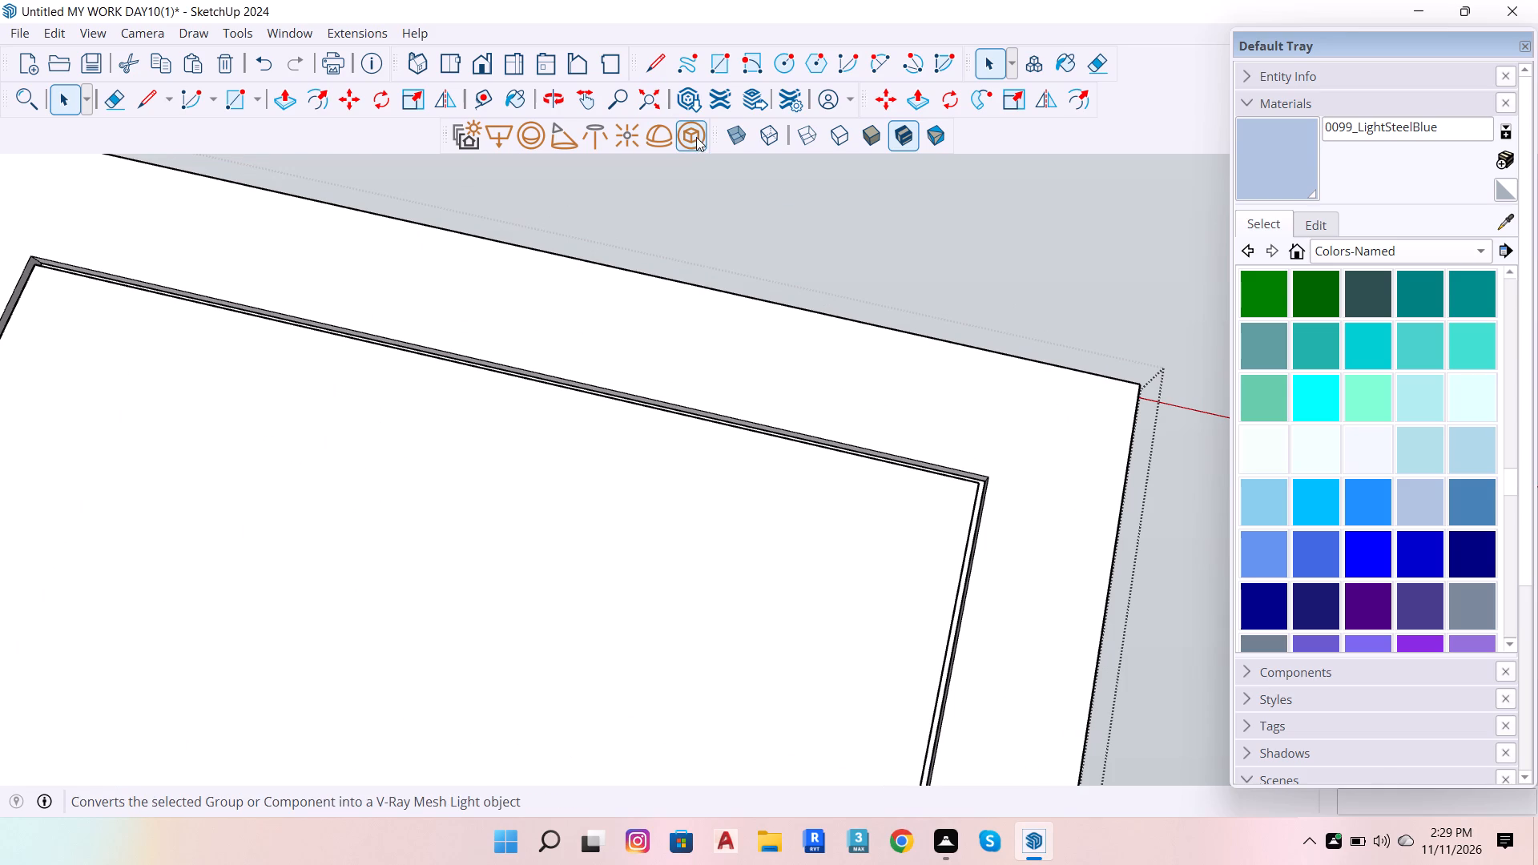
Examine the mesh light strip and border groove up close and from different angles.
{"action": "scroll", "coordinate": [988, 484], "scroll_direction": "up", "scroll_amount": 14}
{"action": "scroll", "coordinate": [992, 348], "scroll_direction": "down", "scroll_amount": 3}
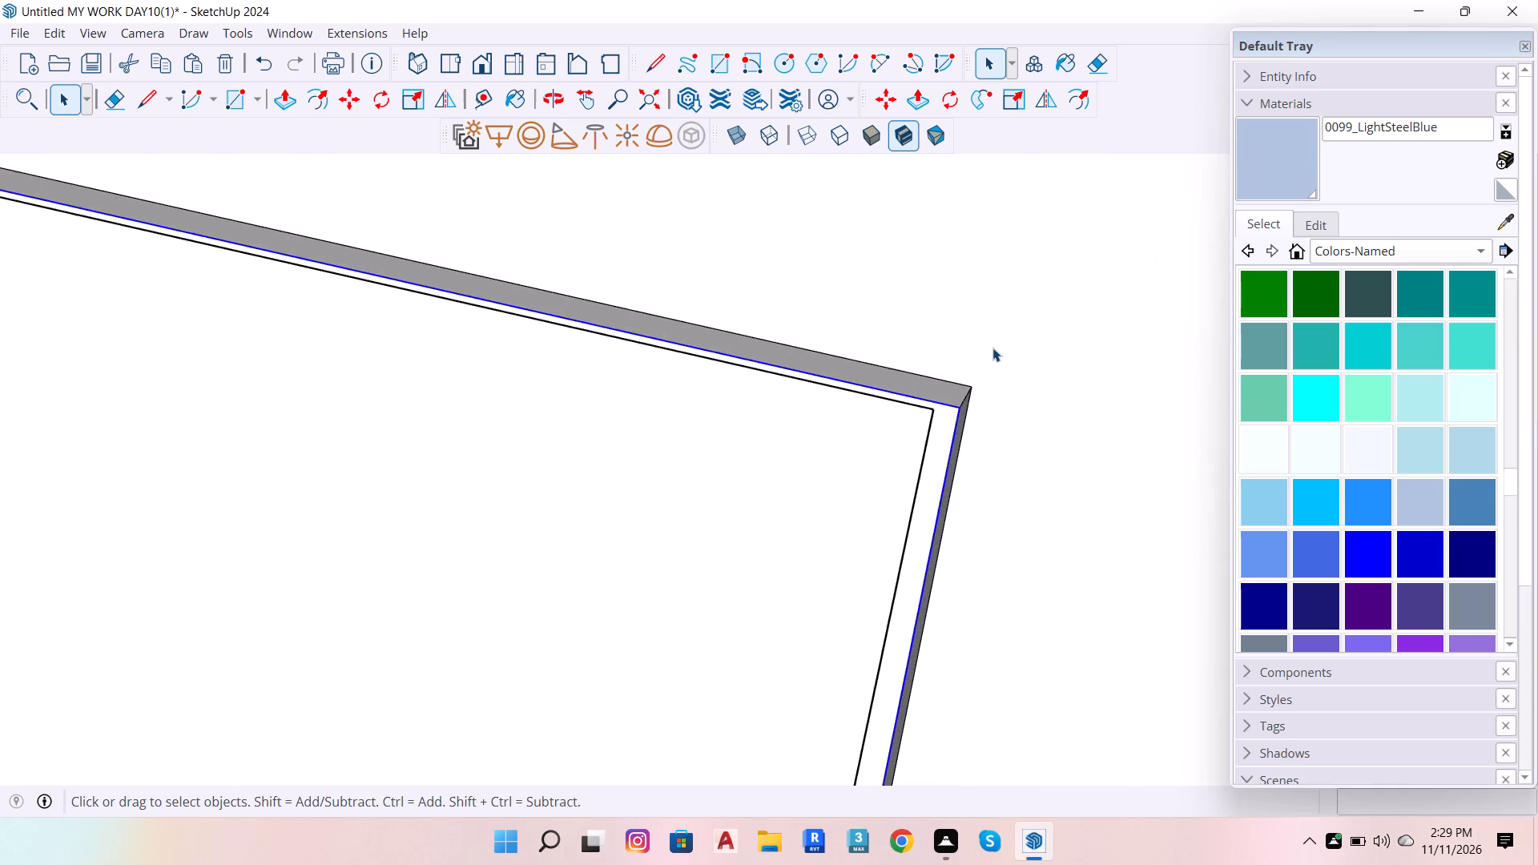
{"action": "scroll", "coordinate": [992, 348], "scroll_direction": "down", "scroll_amount": 5}
{"action": "scroll", "coordinate": [936, 429], "scroll_direction": "down", "scroll_amount": 8}
{"action": "scroll", "coordinate": [824, 341], "scroll_direction": "up", "scroll_amount": 7}
{"action": "scroll", "coordinate": [650, 356], "scroll_direction": "up", "scroll_amount": 7}
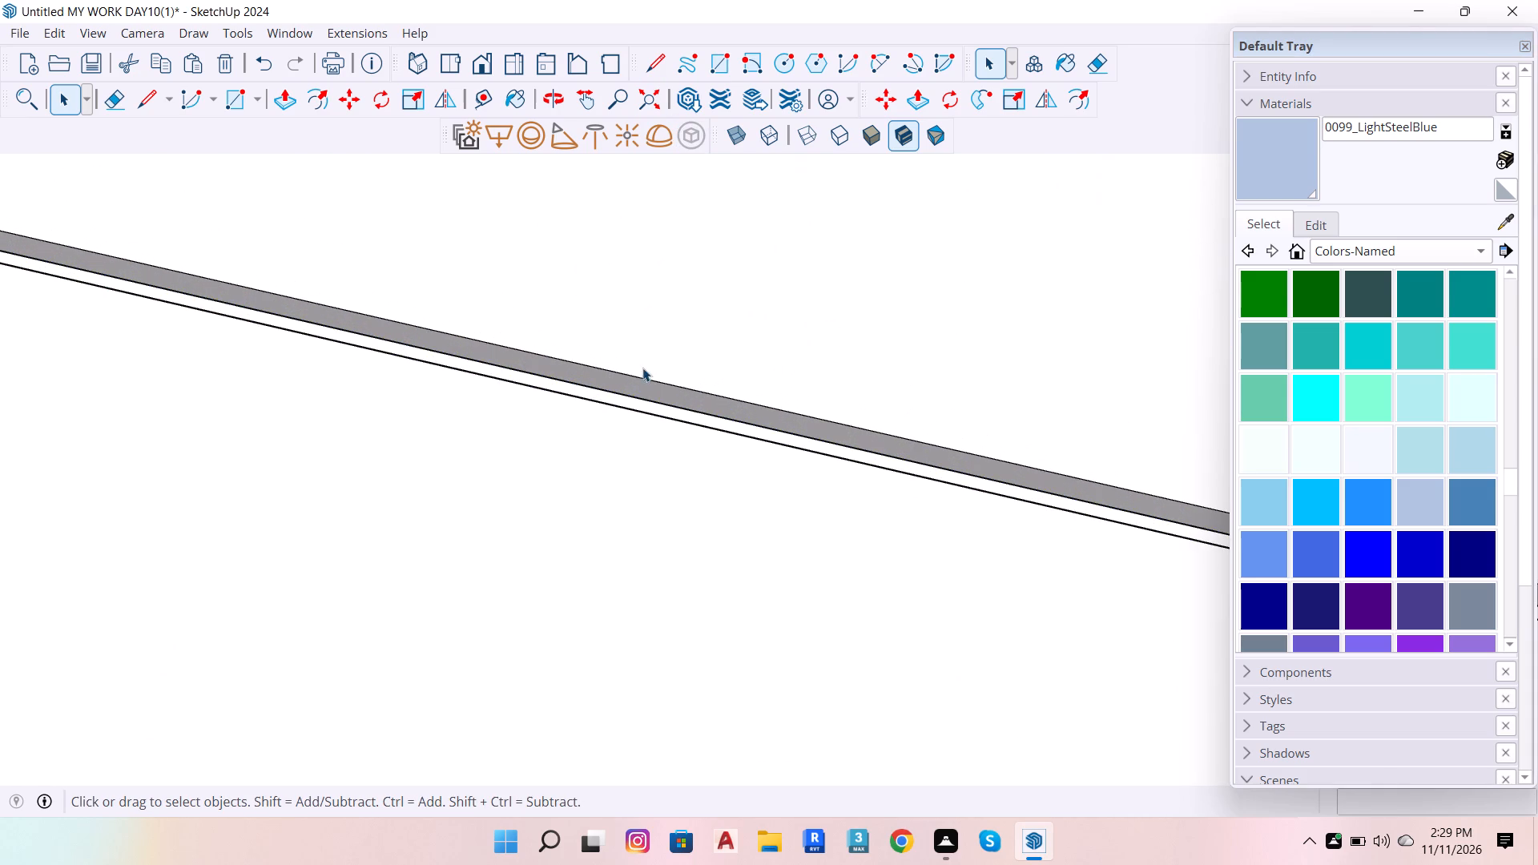
{"action": "scroll", "coordinate": [642, 428], "scroll_direction": "down", "scroll_amount": 6}
{"action": "key", "text": "space"}
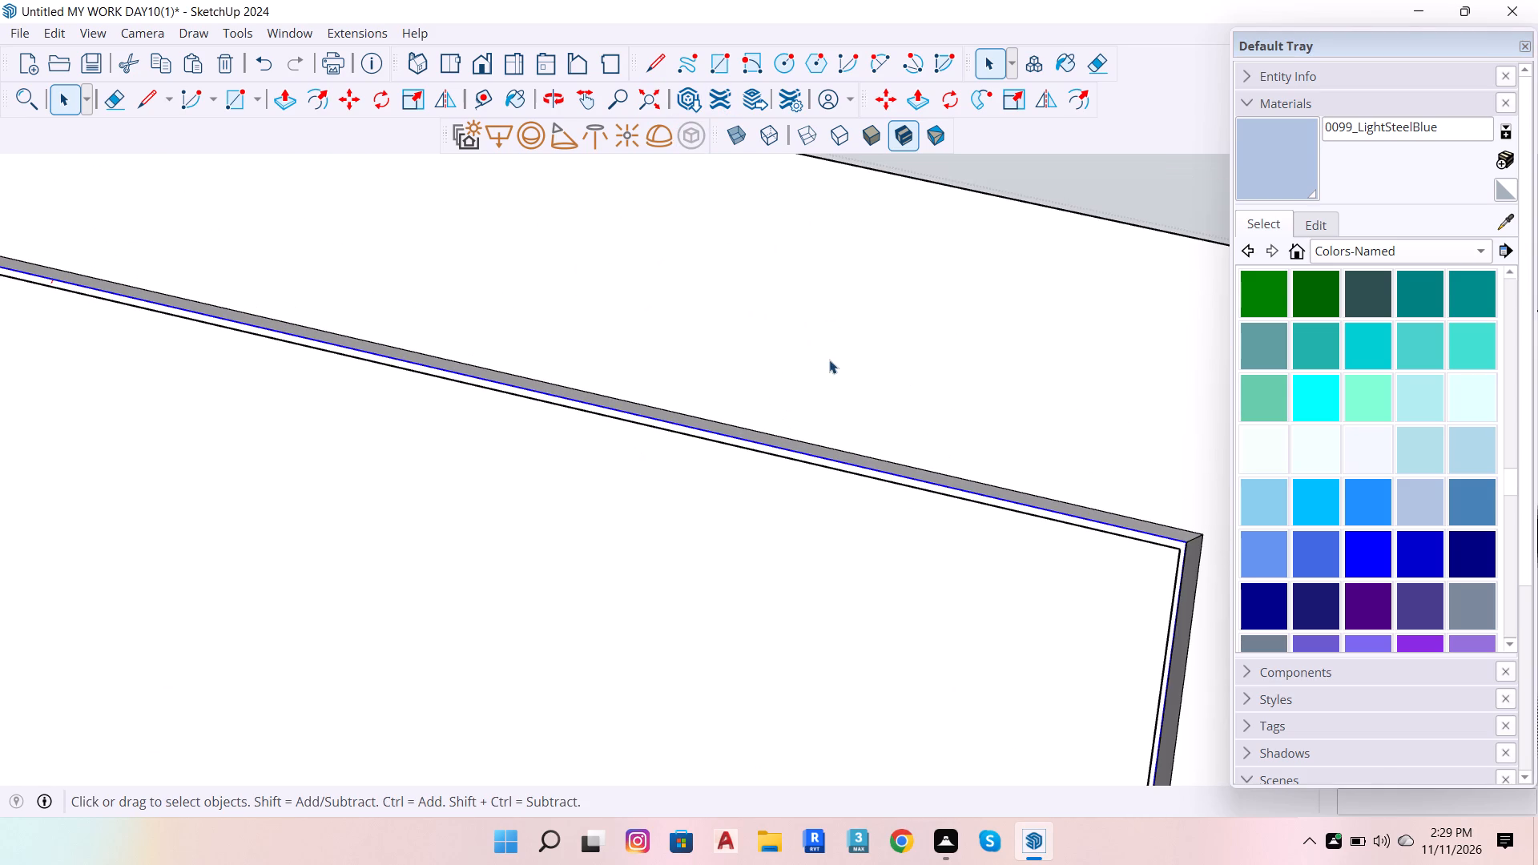
{"action": "key", "text": "o"}
{"action": "left_click_drag", "start_coordinate": [769, 264], "coordinate": [659, 438]}
{"action": "scroll", "coordinate": [782, 404], "scroll_direction": "down", "scroll_amount": 7}
{"action": "scroll", "coordinate": [885, 376], "scroll_direction": "down", "scroll_amount": 2}
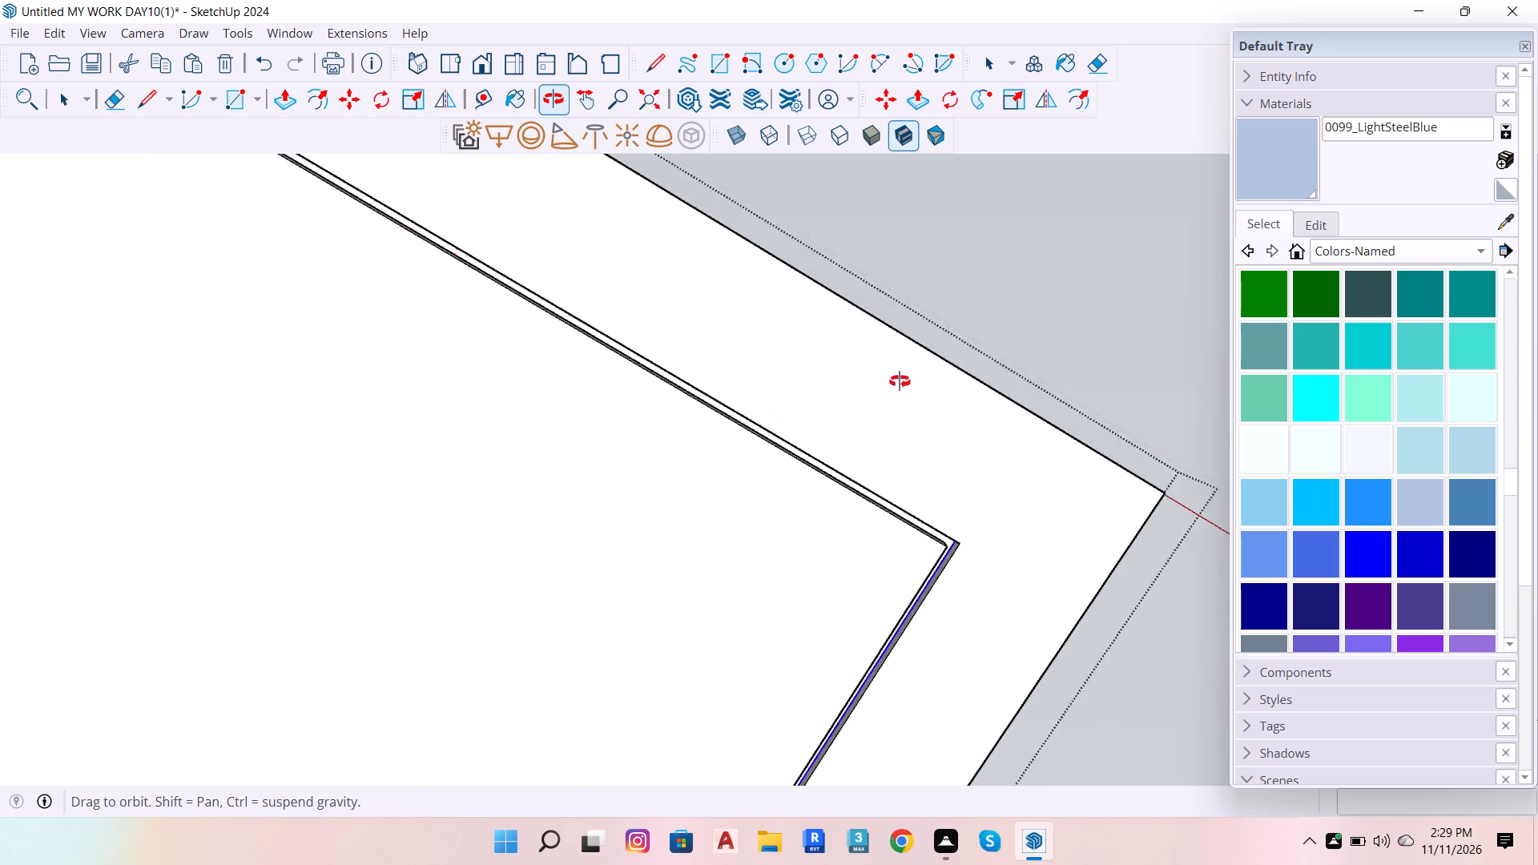
{"action": "scroll", "coordinate": [900, 381], "scroll_direction": "down", "scroll_amount": 5}
{"action": "scroll", "coordinate": [708, 326], "scroll_direction": "up", "scroll_amount": 6}
{"action": "scroll", "coordinate": [566, 385], "scroll_direction": "up", "scroll_amount": 6}
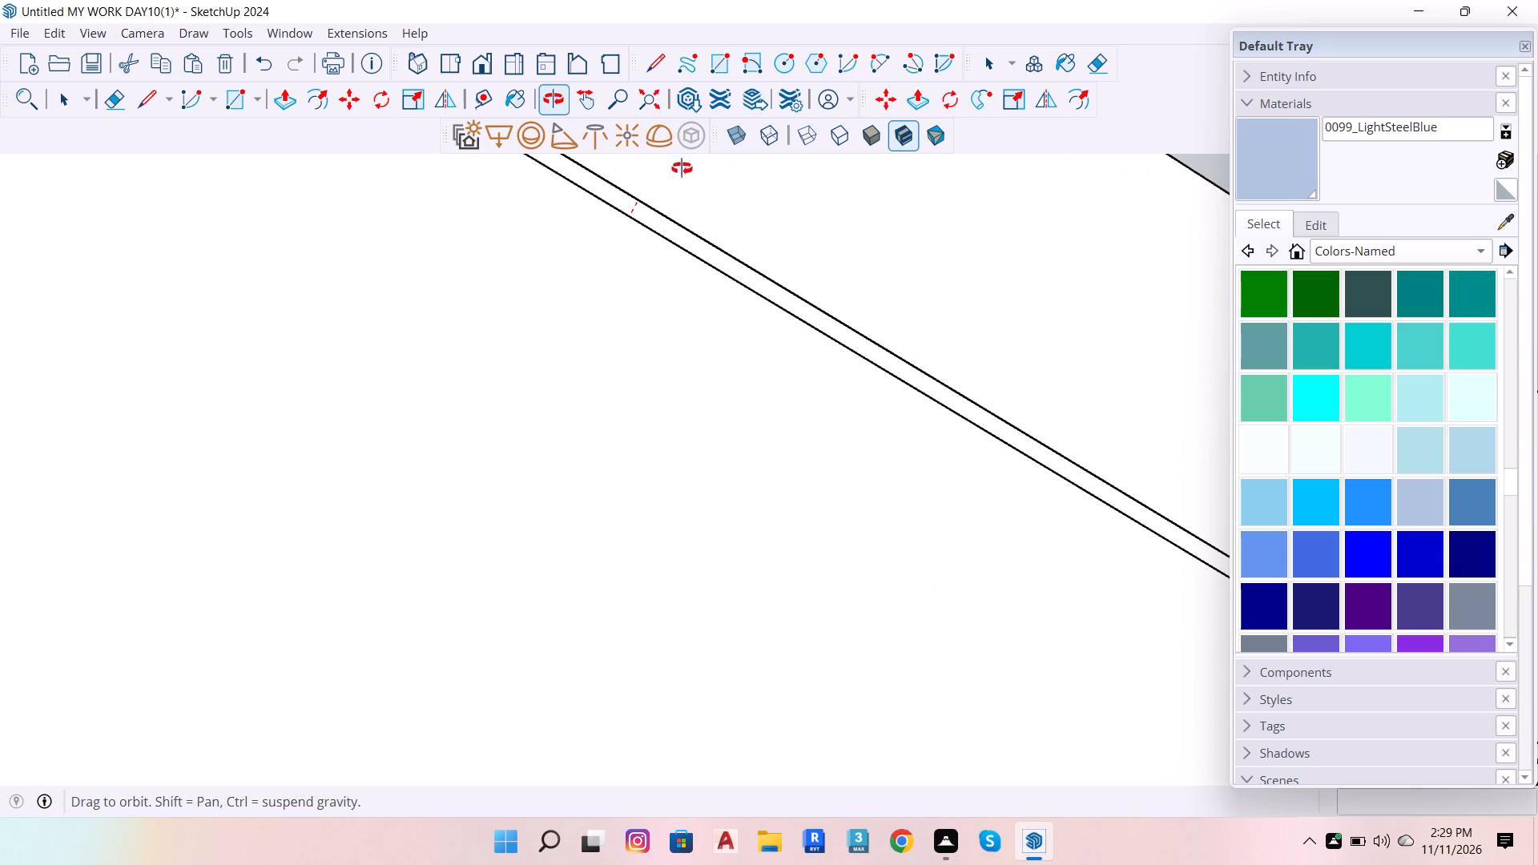
{"action": "key", "text": "space"}
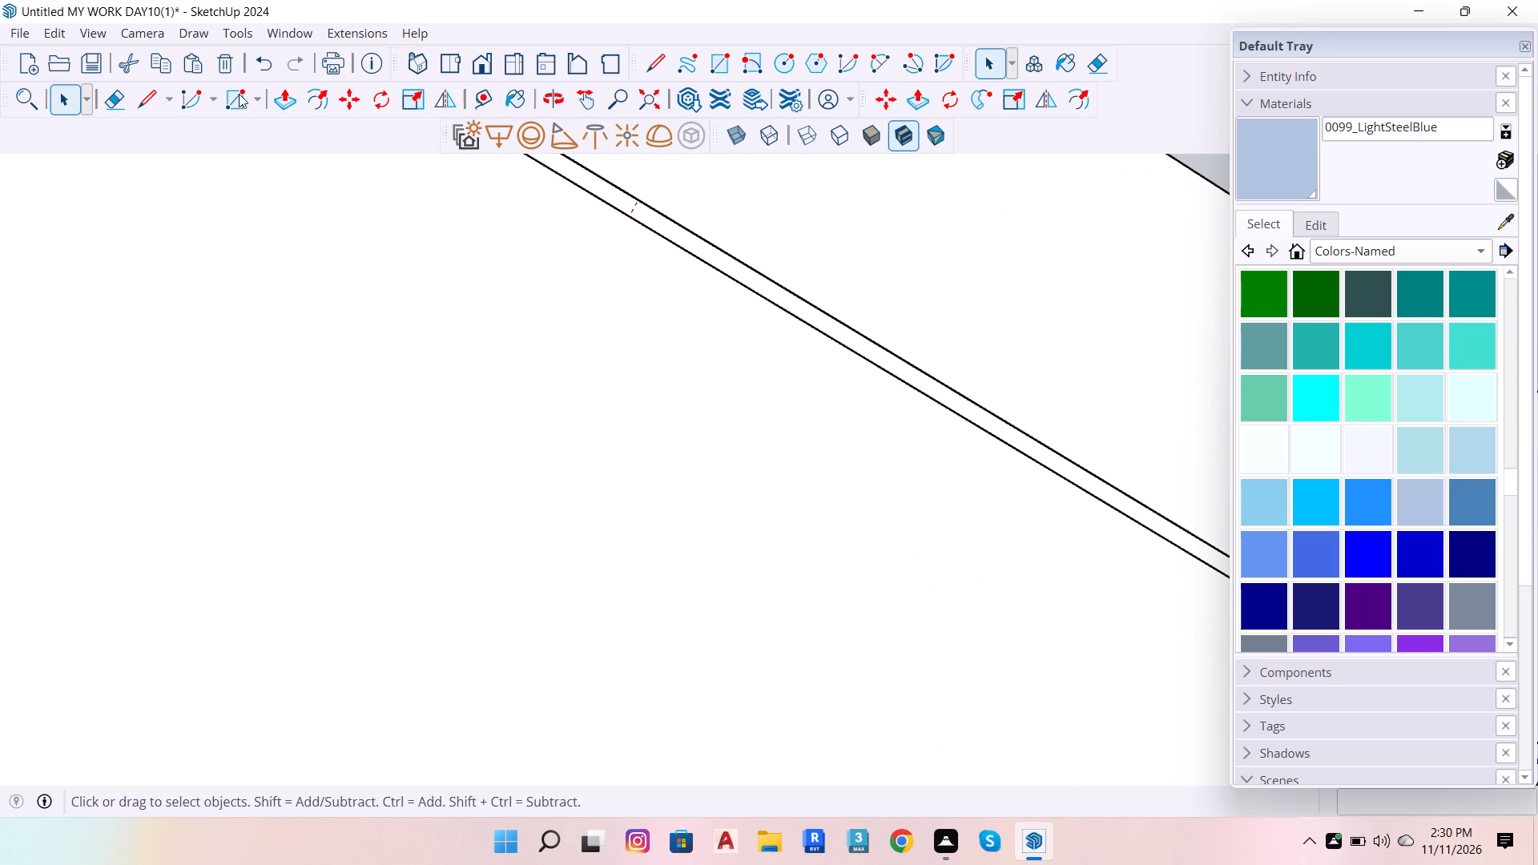
Show the Large Tool Set toolbar.
{"action": "right_click", "coordinate": [1044, 124]}
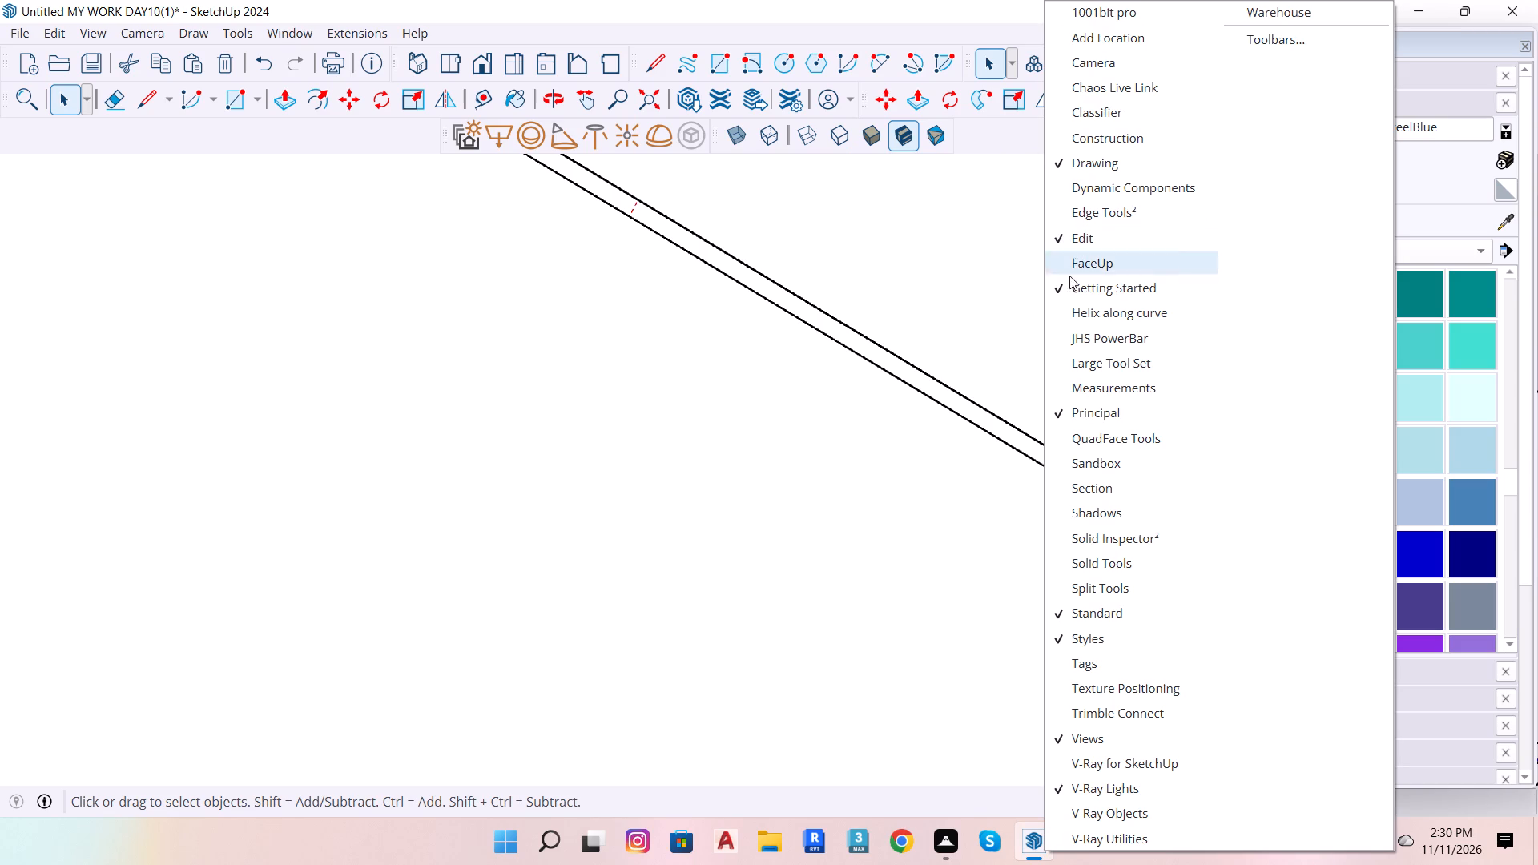
{"action": "left_click", "coordinate": [1090, 360]}
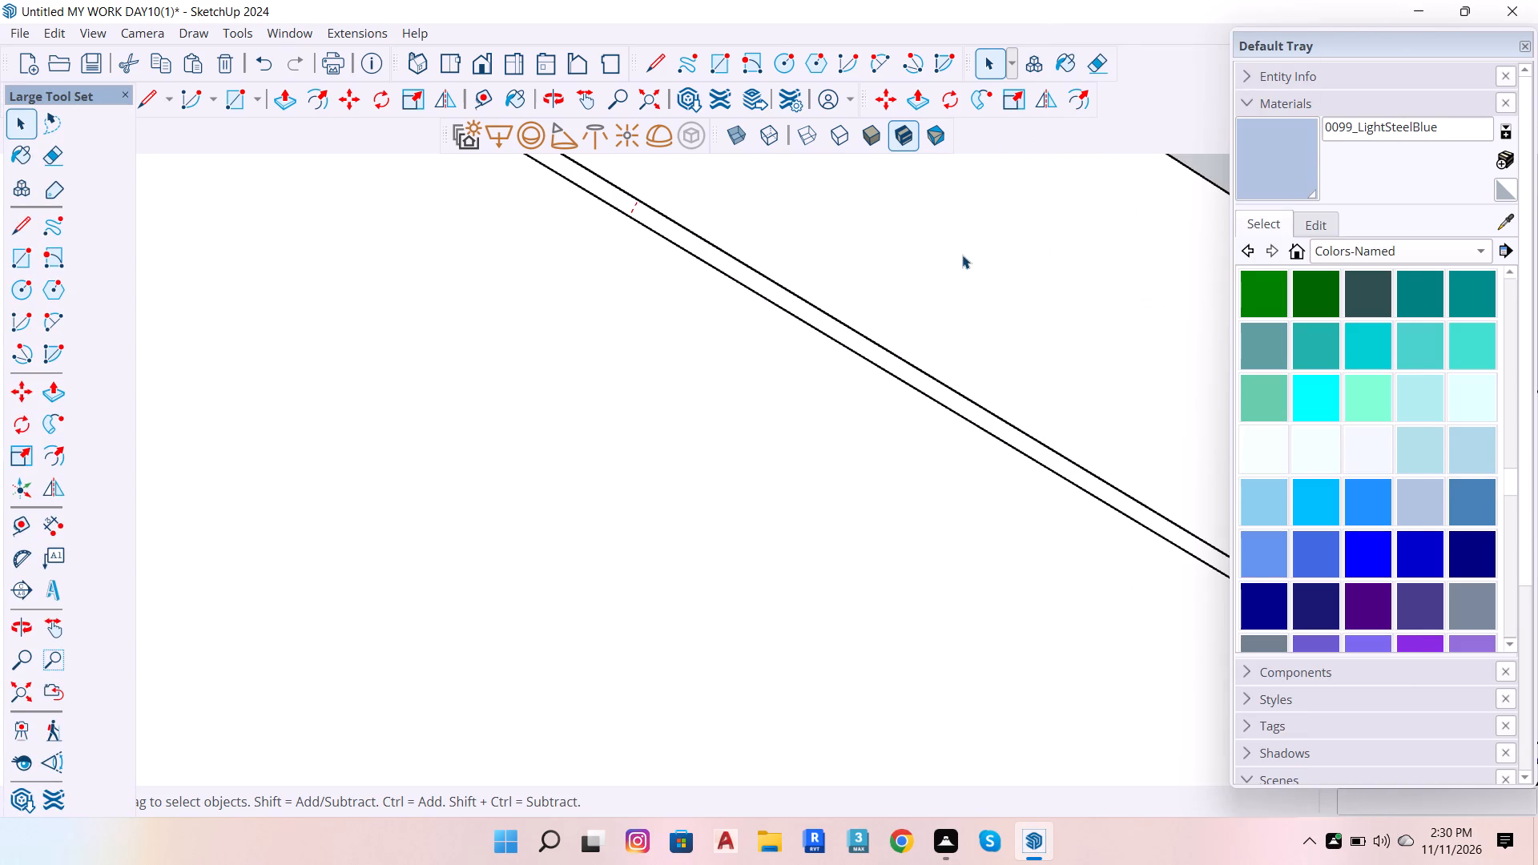
Show the V-Ray for SketchUp toolbar and place it between the V-Ray Lights and Styles toolbars, clear of the Default Tray.
{"action": "right_click", "coordinate": [1016, 139]}
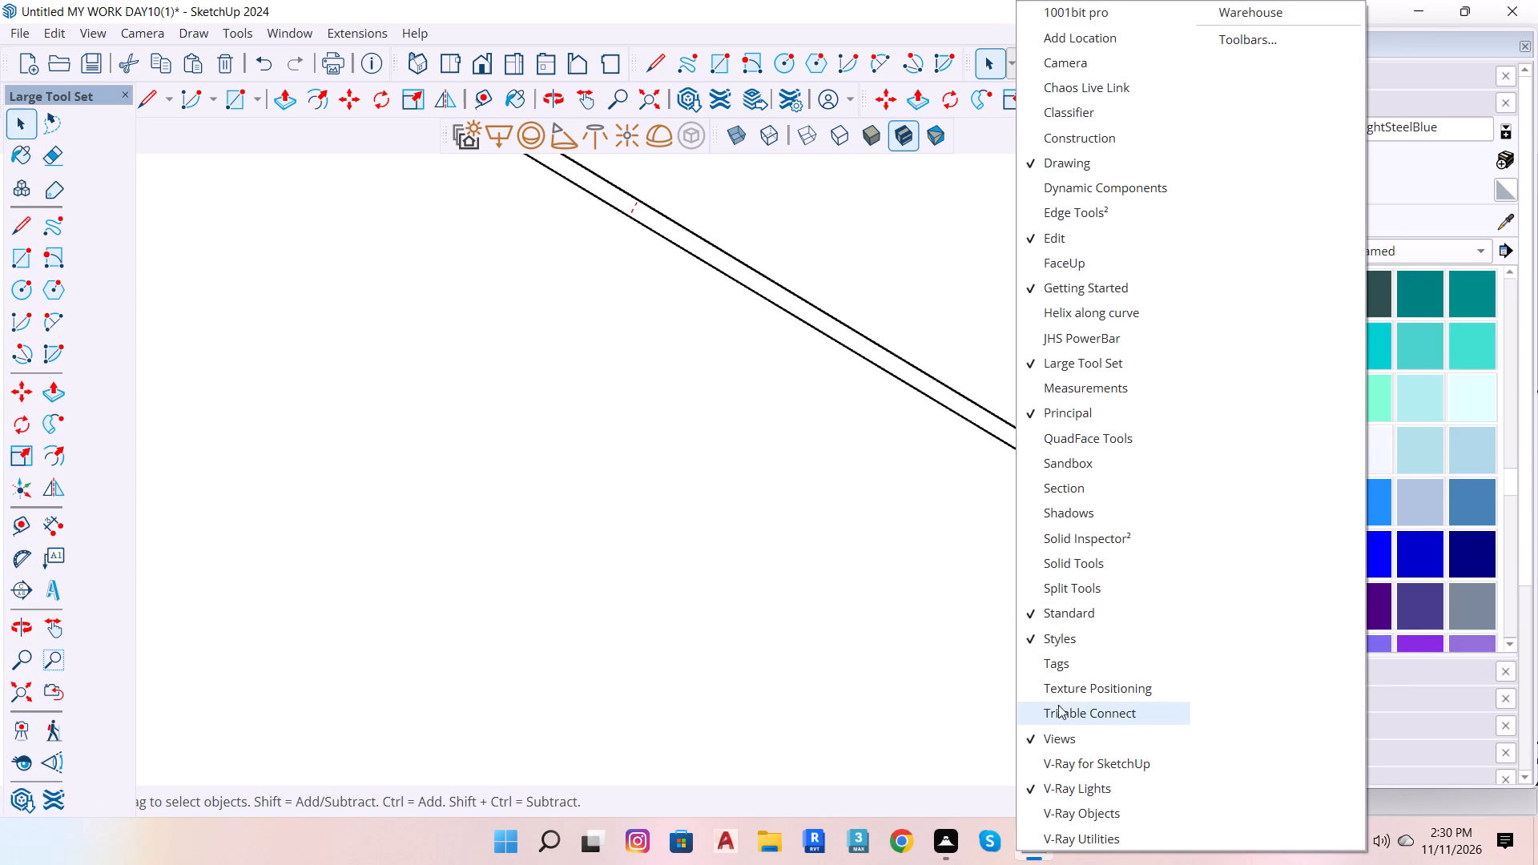
{"action": "left_click", "coordinate": [1044, 764]}
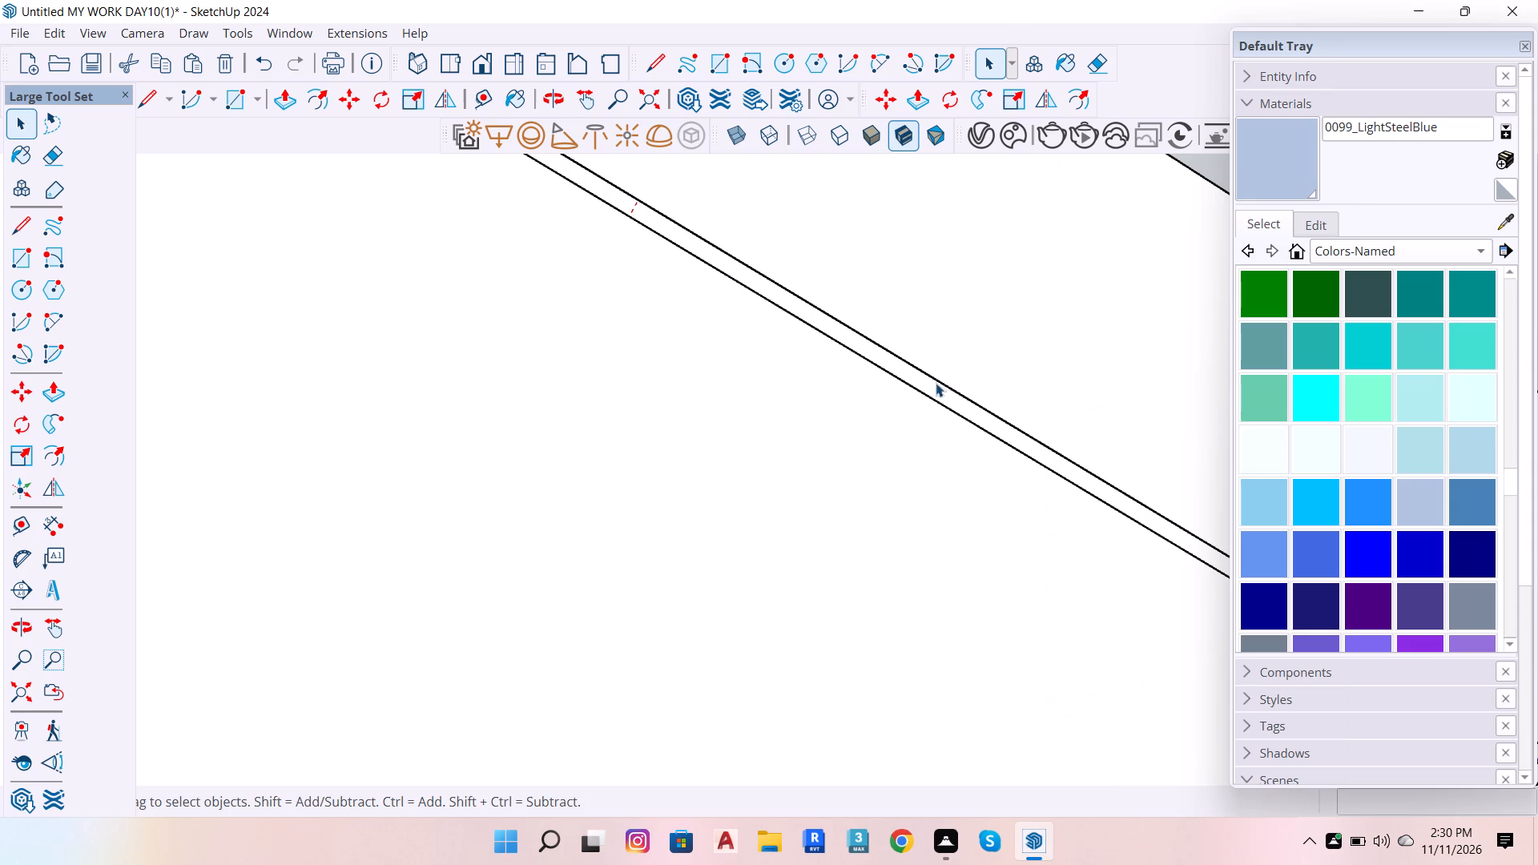
{"action": "left_click_drag", "start_coordinate": [957, 134], "coordinate": [699, 119]}
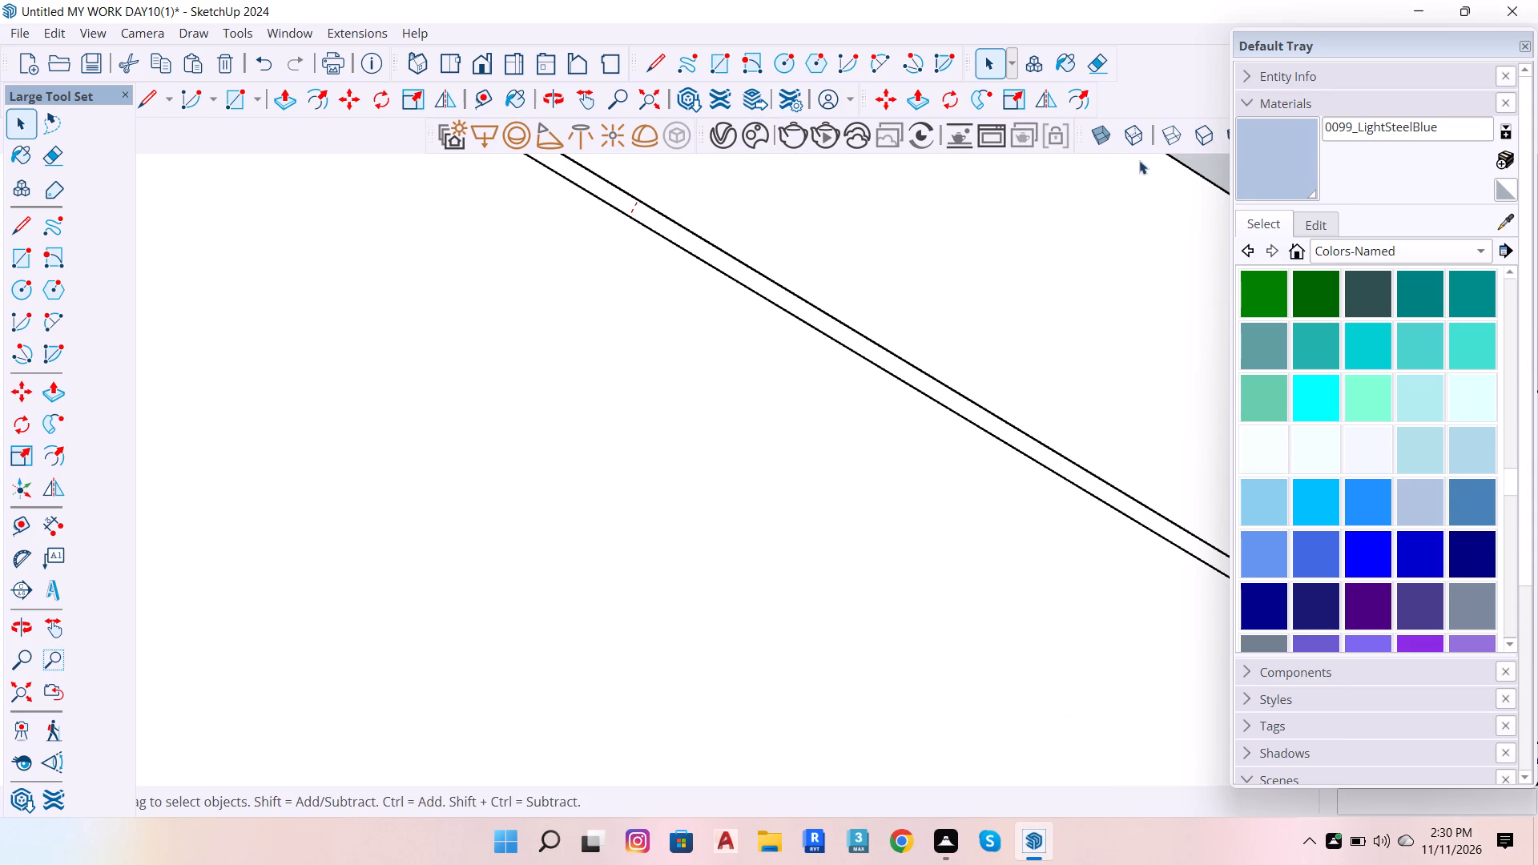
{"action": "left_click_drag", "start_coordinate": [1077, 137], "coordinate": [908, 143]}
Set the Mesh Light's intensity to 300 in the V-Ray Asset Editor.
{"action": "left_click", "coordinate": [562, 135]}
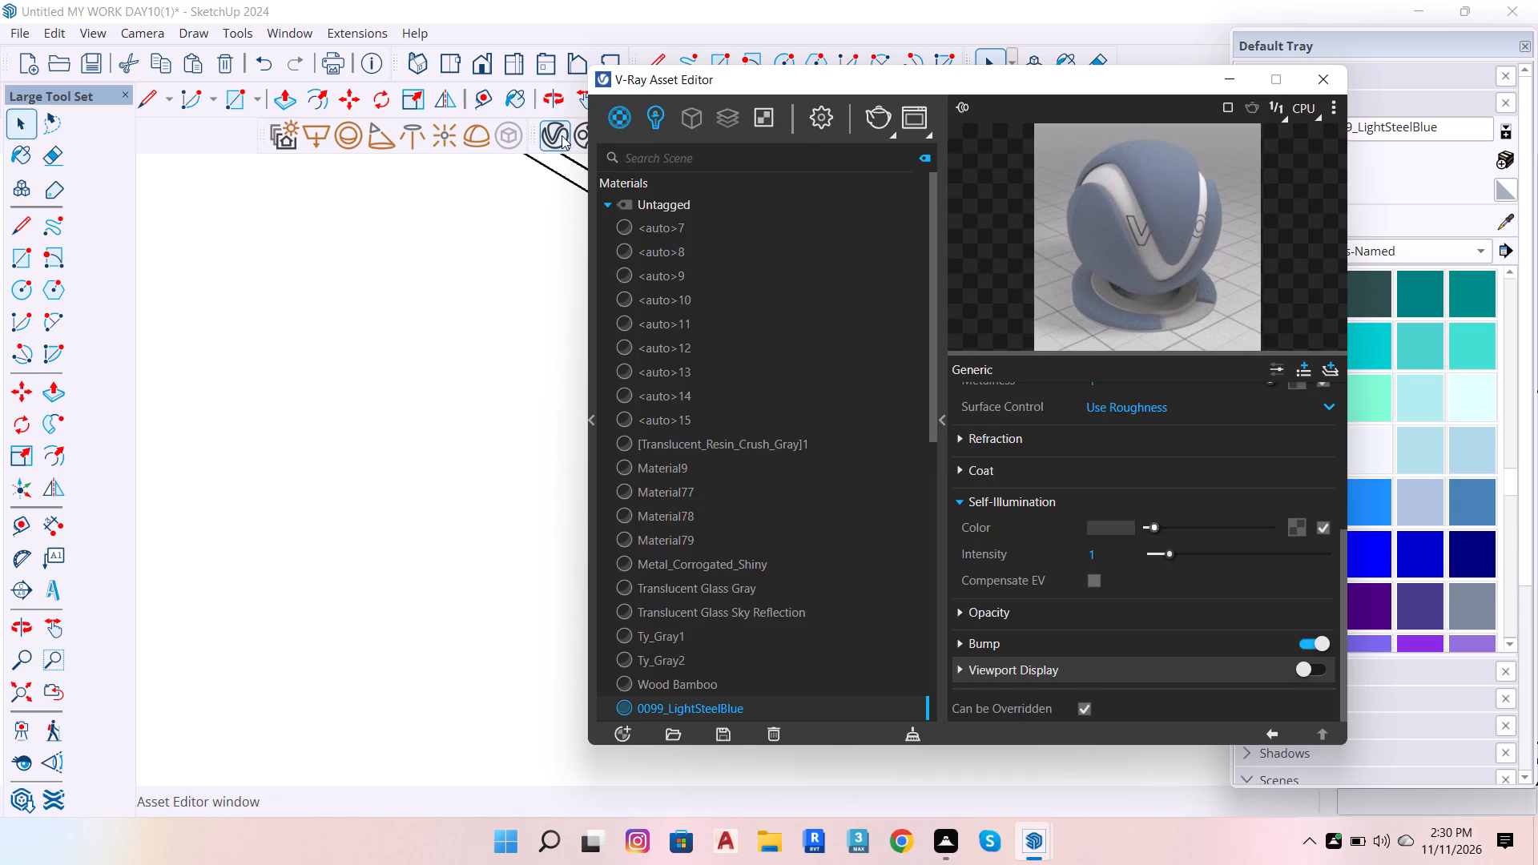
{"action": "left_click", "coordinate": [654, 115]}
{"action": "left_click", "coordinate": [896, 229]}
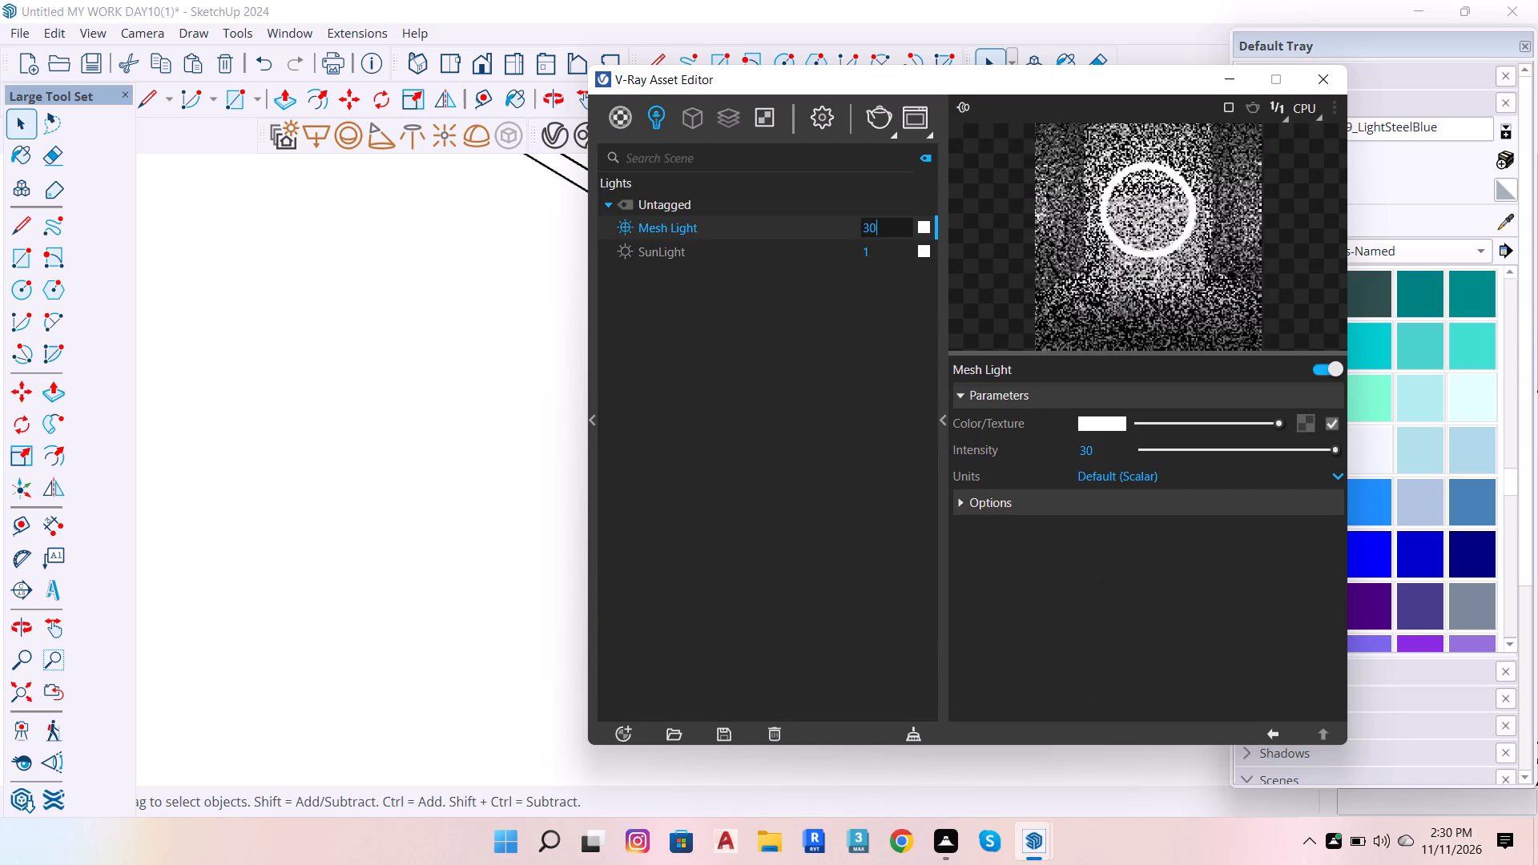
{"action": "type", "text": "00"}
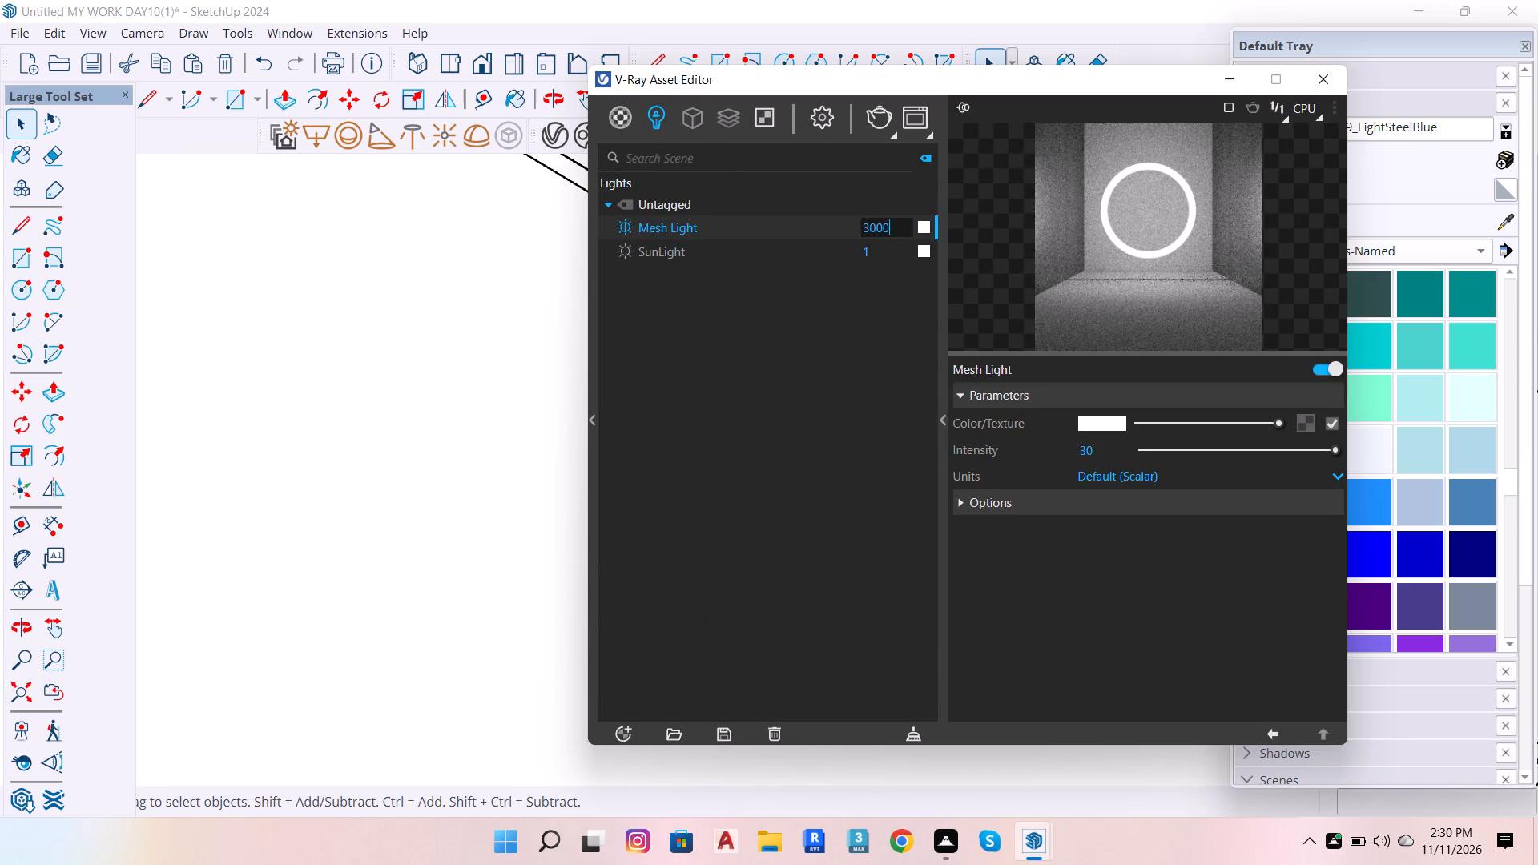
{"action": "key", "text": "BackSpace"}
{"action": "key", "text": "Return"}
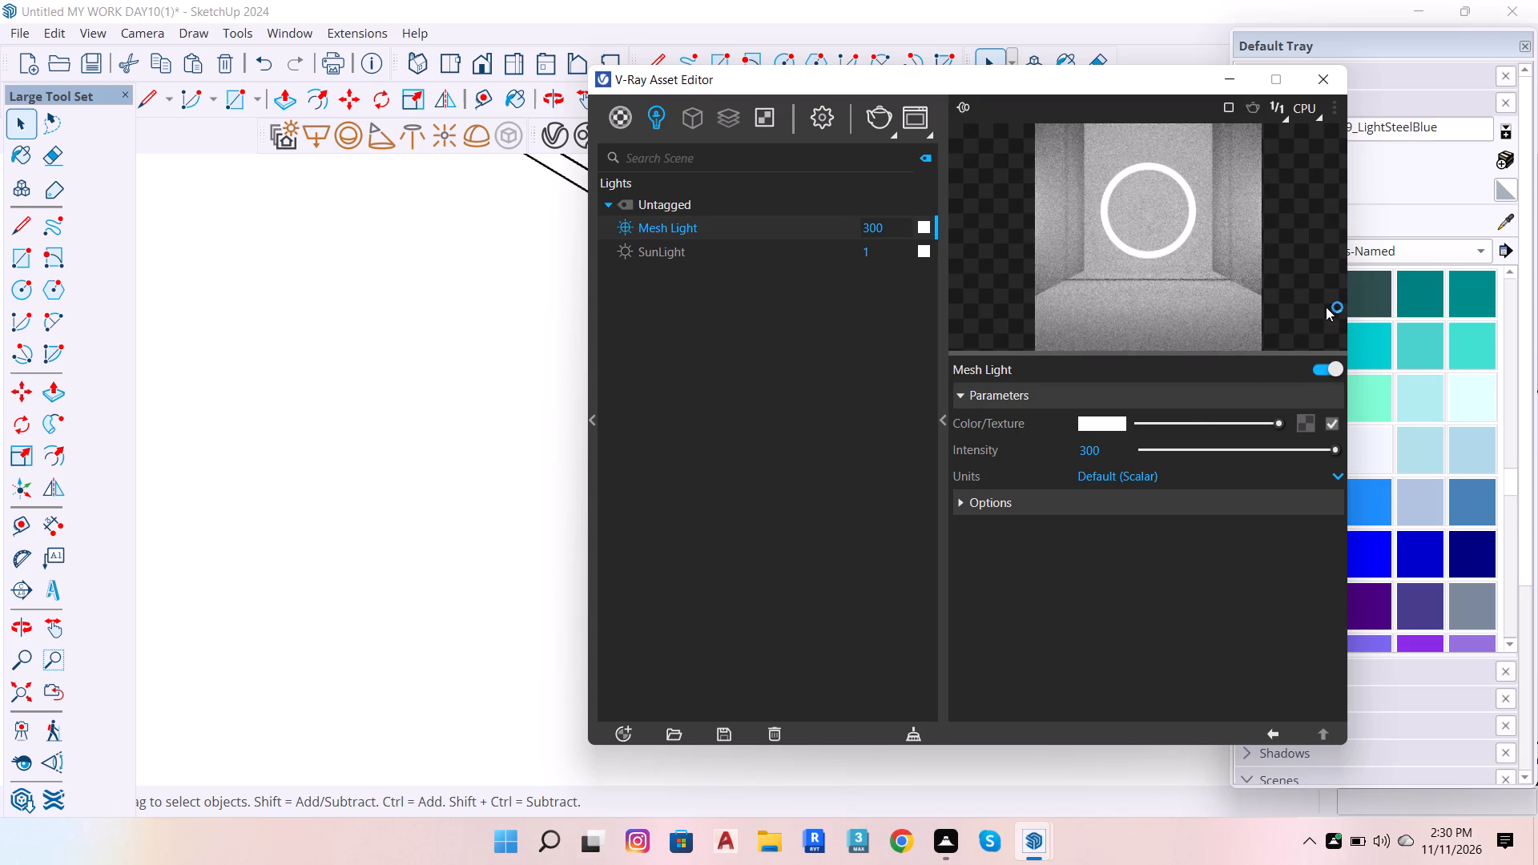
Enter 2000 as the Mesh Light's intensity and close the Asset Editor.
{"action": "left_click", "coordinate": [1110, 454]}
{"action": "key", "text": "0"}
{"action": "left_click", "coordinate": [1118, 445]}
{"action": "key", "text": "BackSpace"}
{"action": "key", "text": "BackSpace"}
{"action": "key", "text": "BackSpace"}
{"action": "key", "text": "BackSpace"}
{"action": "key", "text": "BackSpace"}
{"action": "key", "text": "BackSpace"}
{"action": "key", "text": "BackSpace"}
{"action": "key", "text": "BackSpace"}
{"action": "key", "text": "BackSpace"}
{"action": "key", "text": "BackSpace"}
{"action": "type", "text": "2000"}
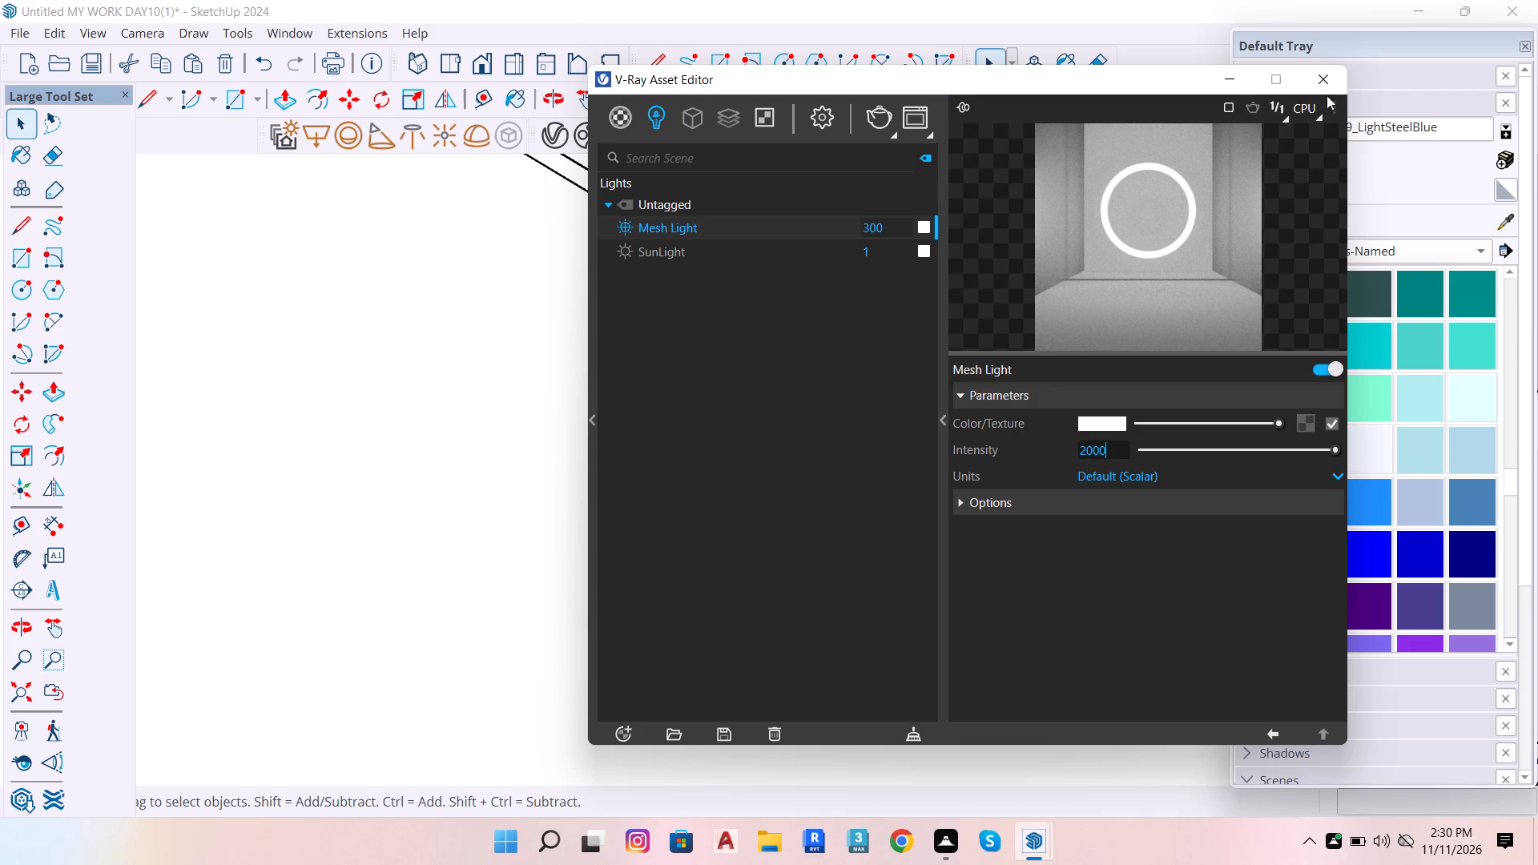
{"action": "left_click", "coordinate": [1327, 94]}
Test-render the whole living room slab with its mesh-lit border in V-Ray, viewed from above, and close the frame buffer.
{"action": "scroll", "coordinate": [916, 430], "scroll_direction": "down", "scroll_amount": 11}
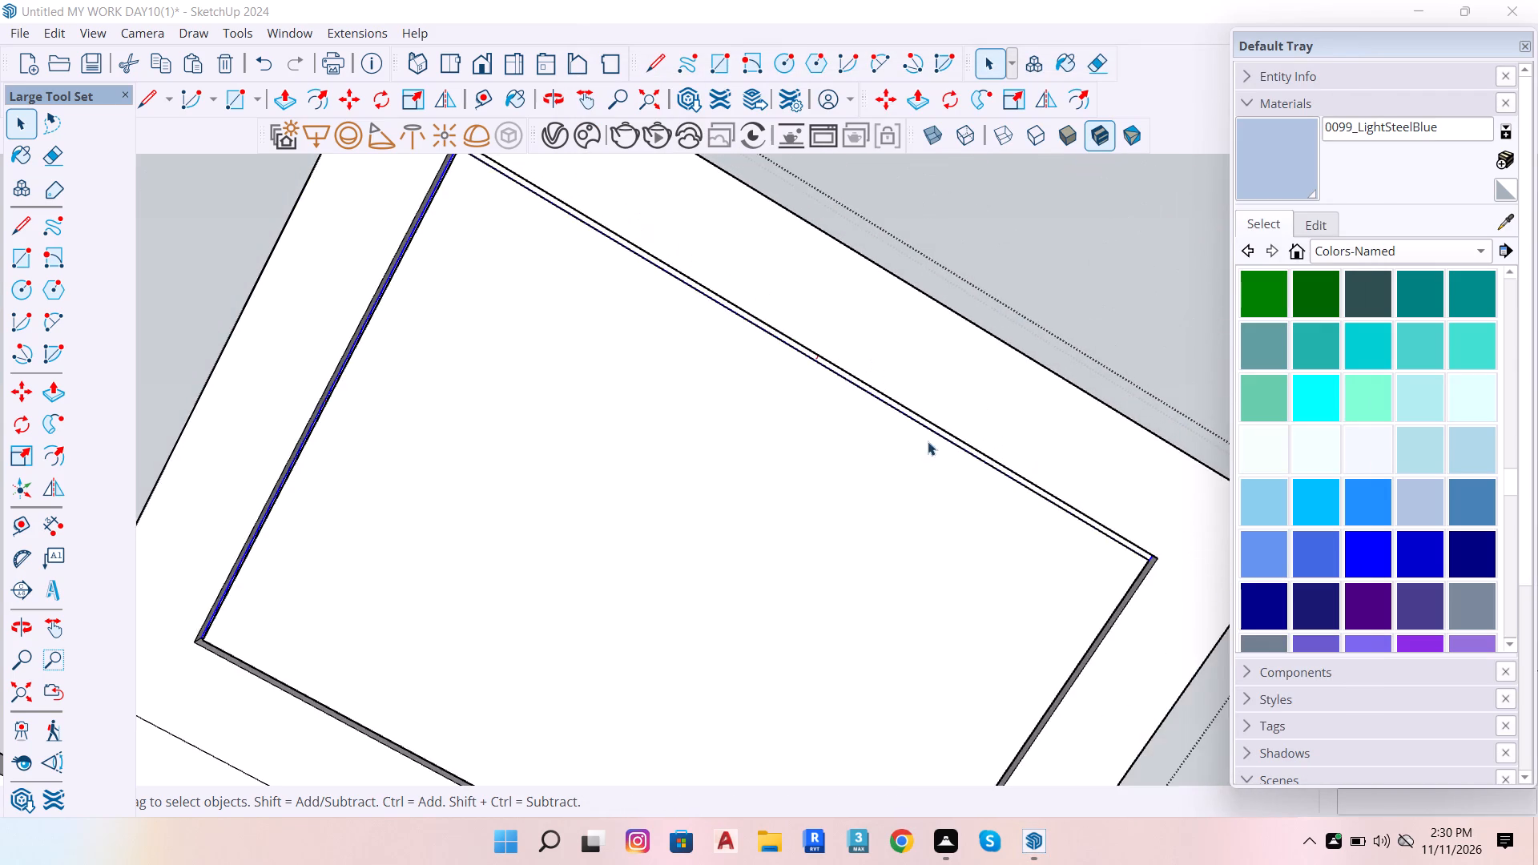
{"action": "scroll", "coordinate": [1009, 408], "scroll_direction": "down", "scroll_amount": 6}
{"action": "key", "text": "o"}
{"action": "key", "text": "o"}
{"action": "key", "text": "o"}
{"action": "key", "text": "o"}
{"action": "key", "text": "o"}
{"action": "key", "text": "o"}
{"action": "key", "text": "o"}
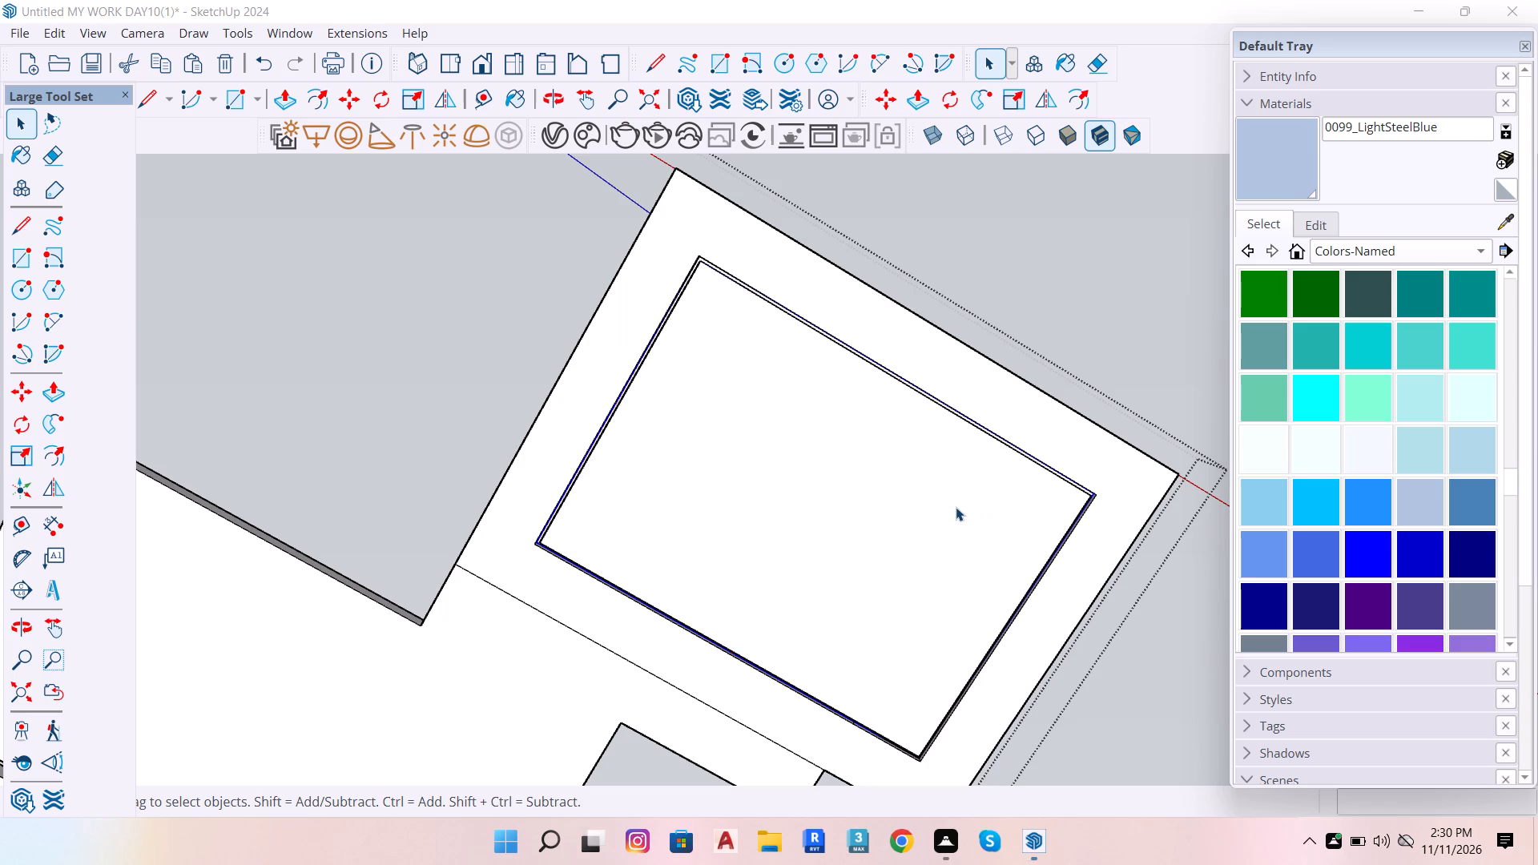
{"action": "left_click", "coordinate": [956, 507]}
{"action": "left_click_drag", "start_coordinate": [957, 503], "coordinate": [1023, 344]}
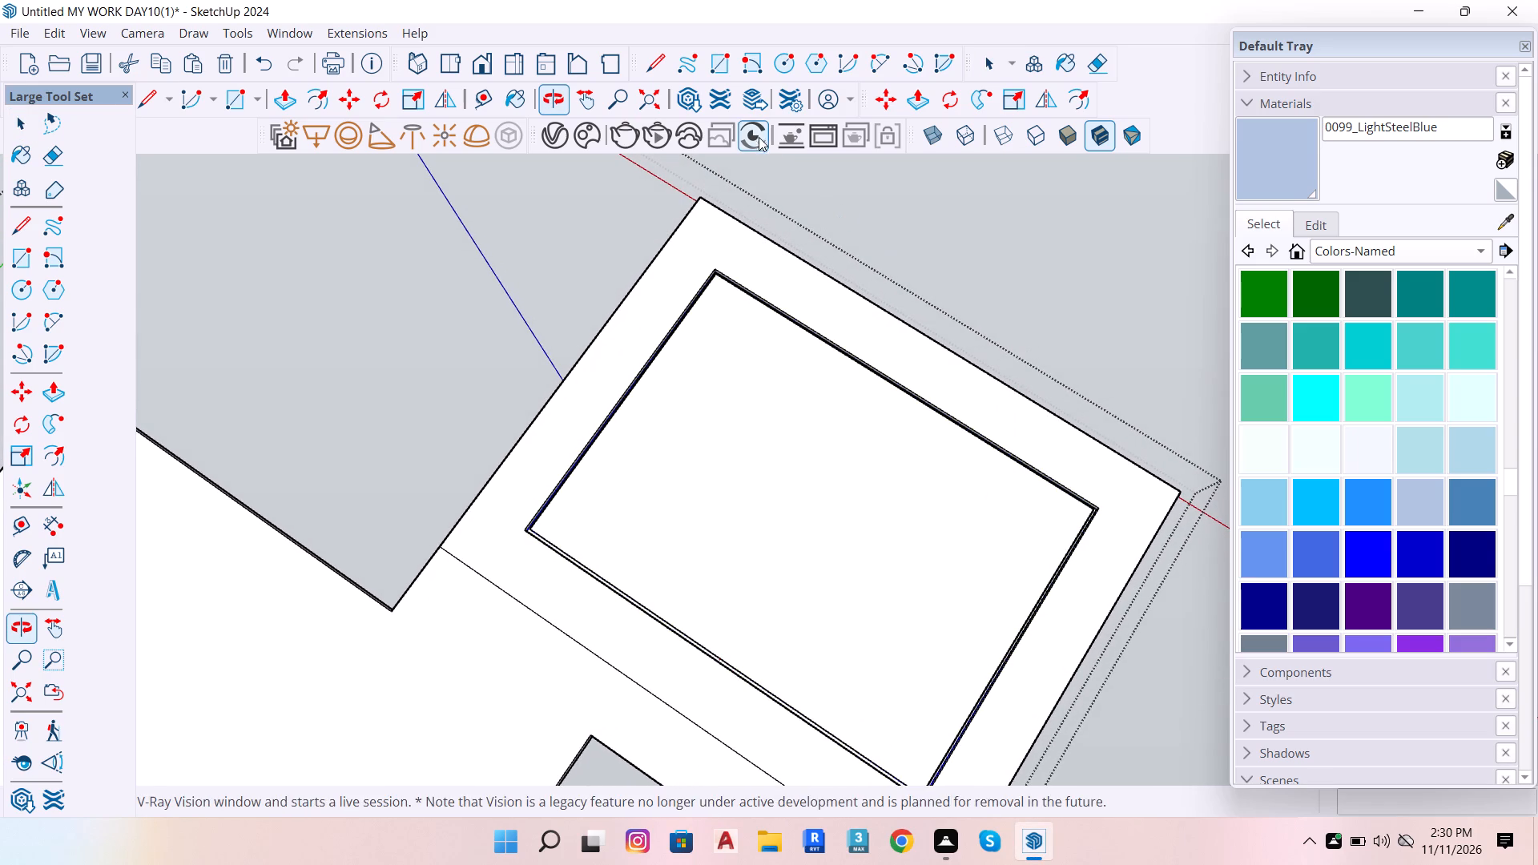
{"action": "key", "text": "space"}
{"action": "left_click", "coordinate": [624, 135]}
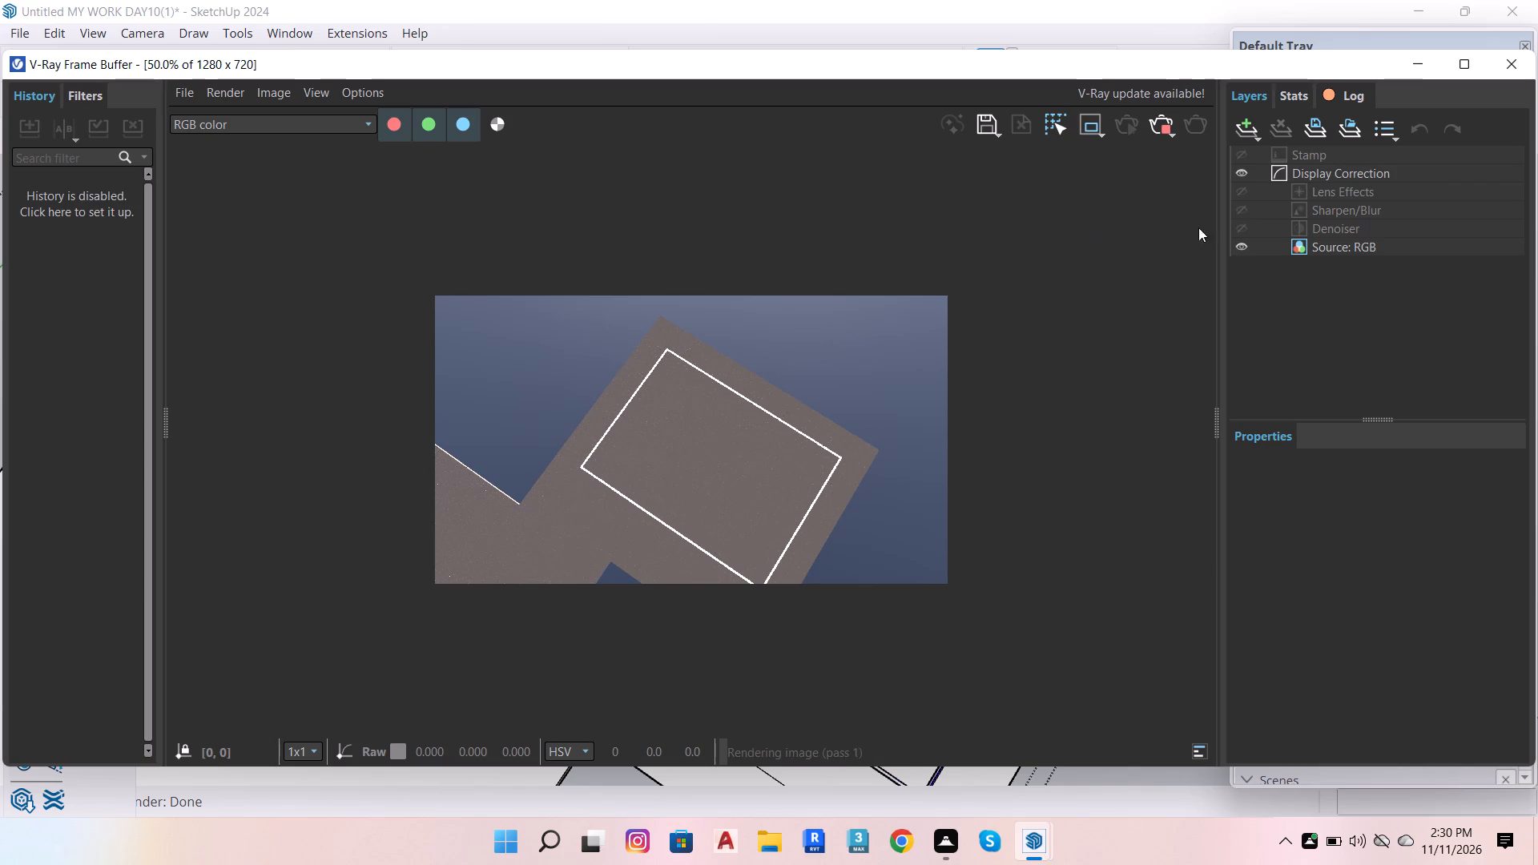
{"action": "left_click", "coordinate": [1531, 84]}
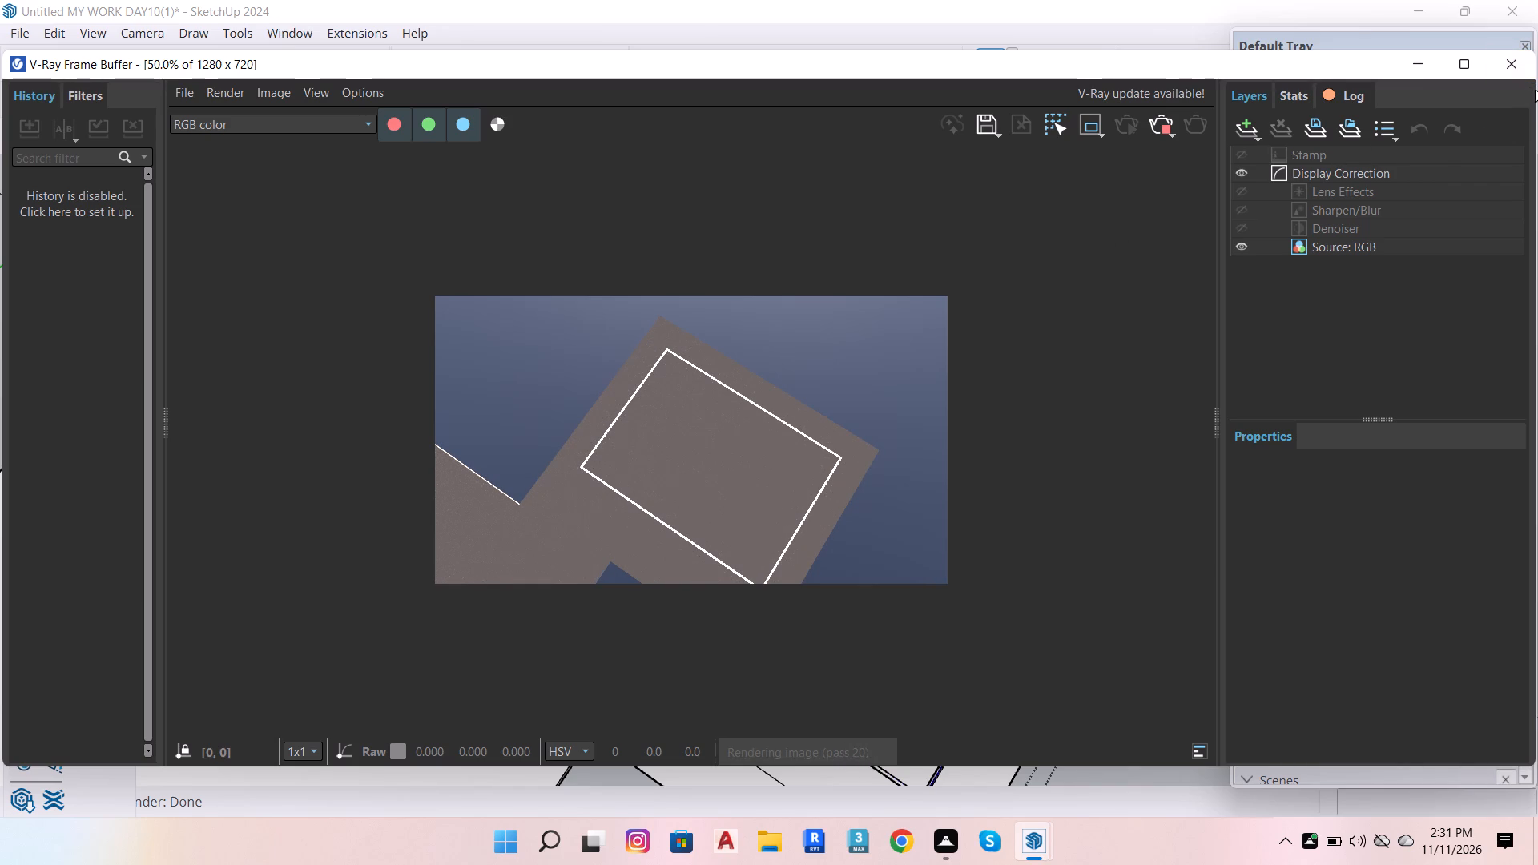
{"action": "left_click", "coordinate": [1526, 72]}
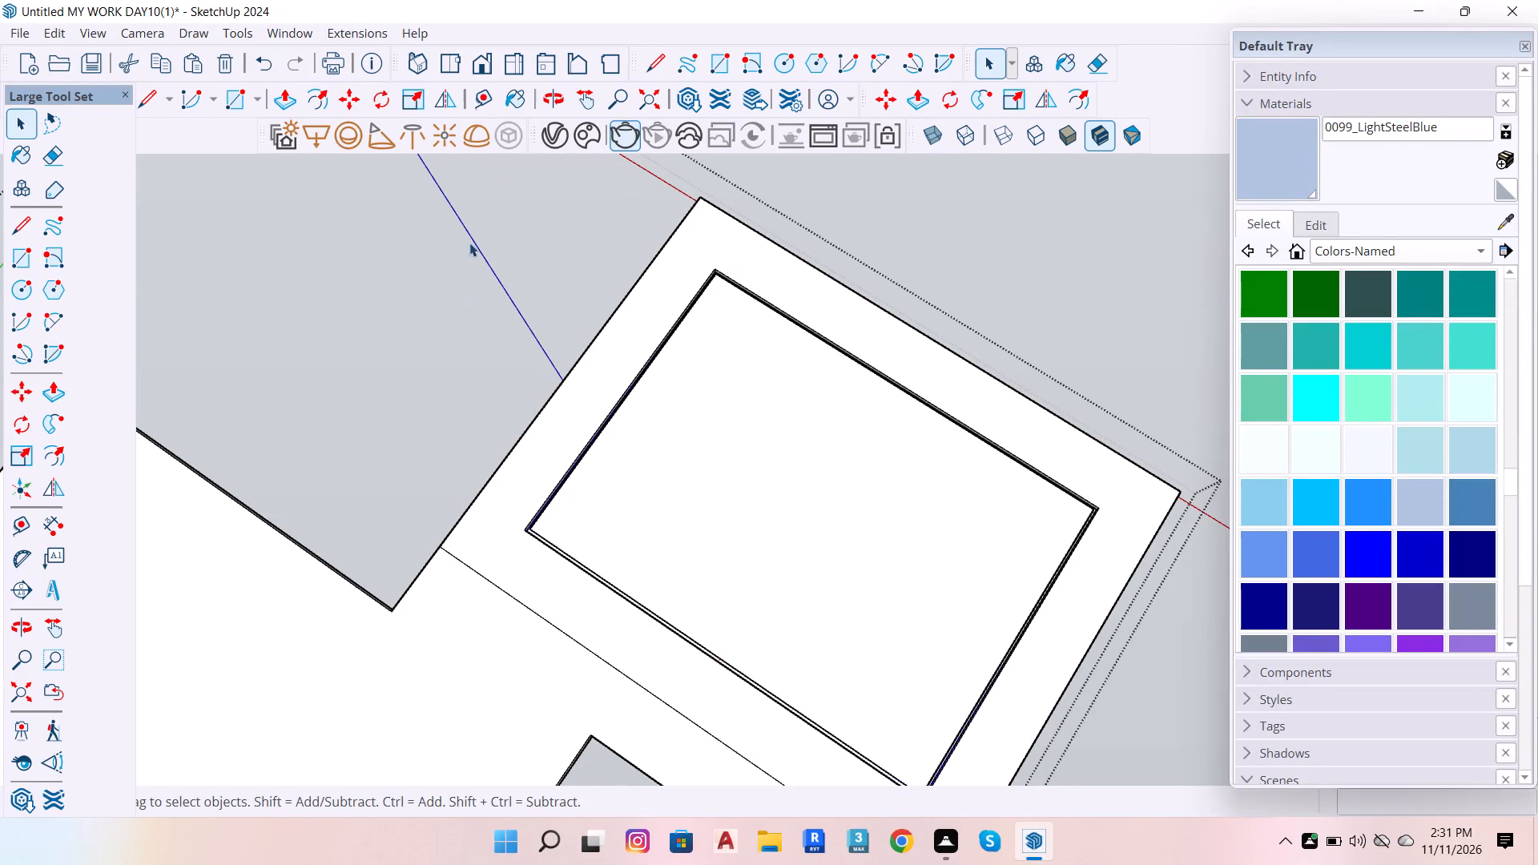
Draw an edge about 5' 1 5/8" long between the two inner corners where the living room slab meets the large adjoining slab.
{"action": "scroll", "coordinate": [469, 243], "scroll_direction": "down", "scroll_amount": 7}
{"action": "scroll", "coordinate": [513, 399], "scroll_direction": "down", "scroll_amount": 7}
{"action": "scroll", "coordinate": [543, 432], "scroll_direction": "up", "scroll_amount": 6}
{"action": "scroll", "coordinate": [449, 308], "scroll_direction": "up", "scroll_amount": 8}
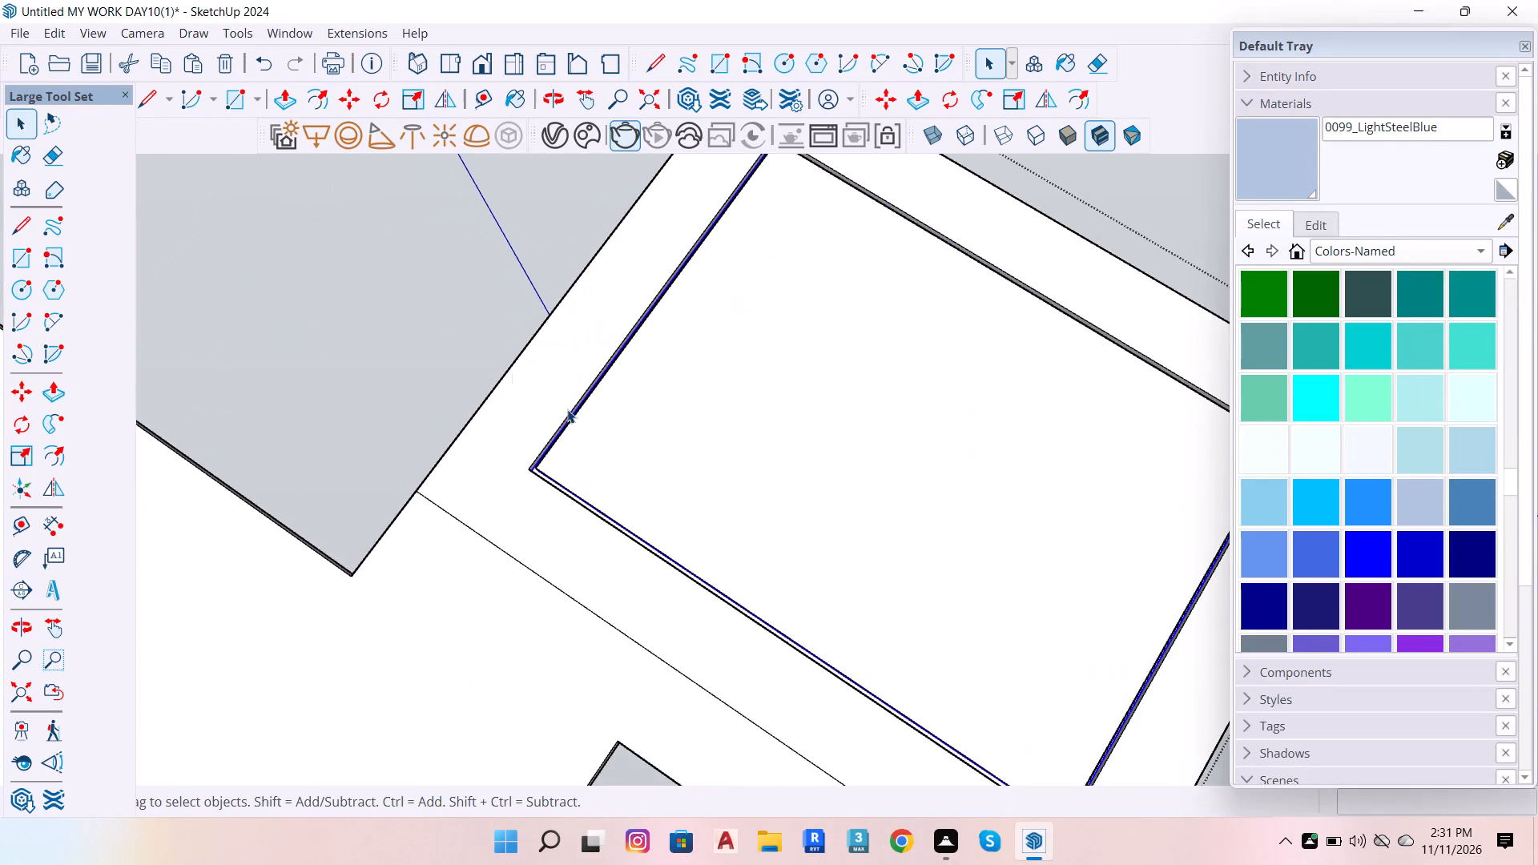
{"action": "scroll", "coordinate": [1105, 592], "scroll_direction": "down", "scroll_amount": 7}
{"action": "scroll", "coordinate": [1041, 481], "scroll_direction": "down", "scroll_amount": 8}
{"action": "scroll", "coordinate": [943, 628], "scroll_direction": "up", "scroll_amount": 8}
{"action": "scroll", "coordinate": [920, 544], "scroll_direction": "up", "scroll_amount": 3}
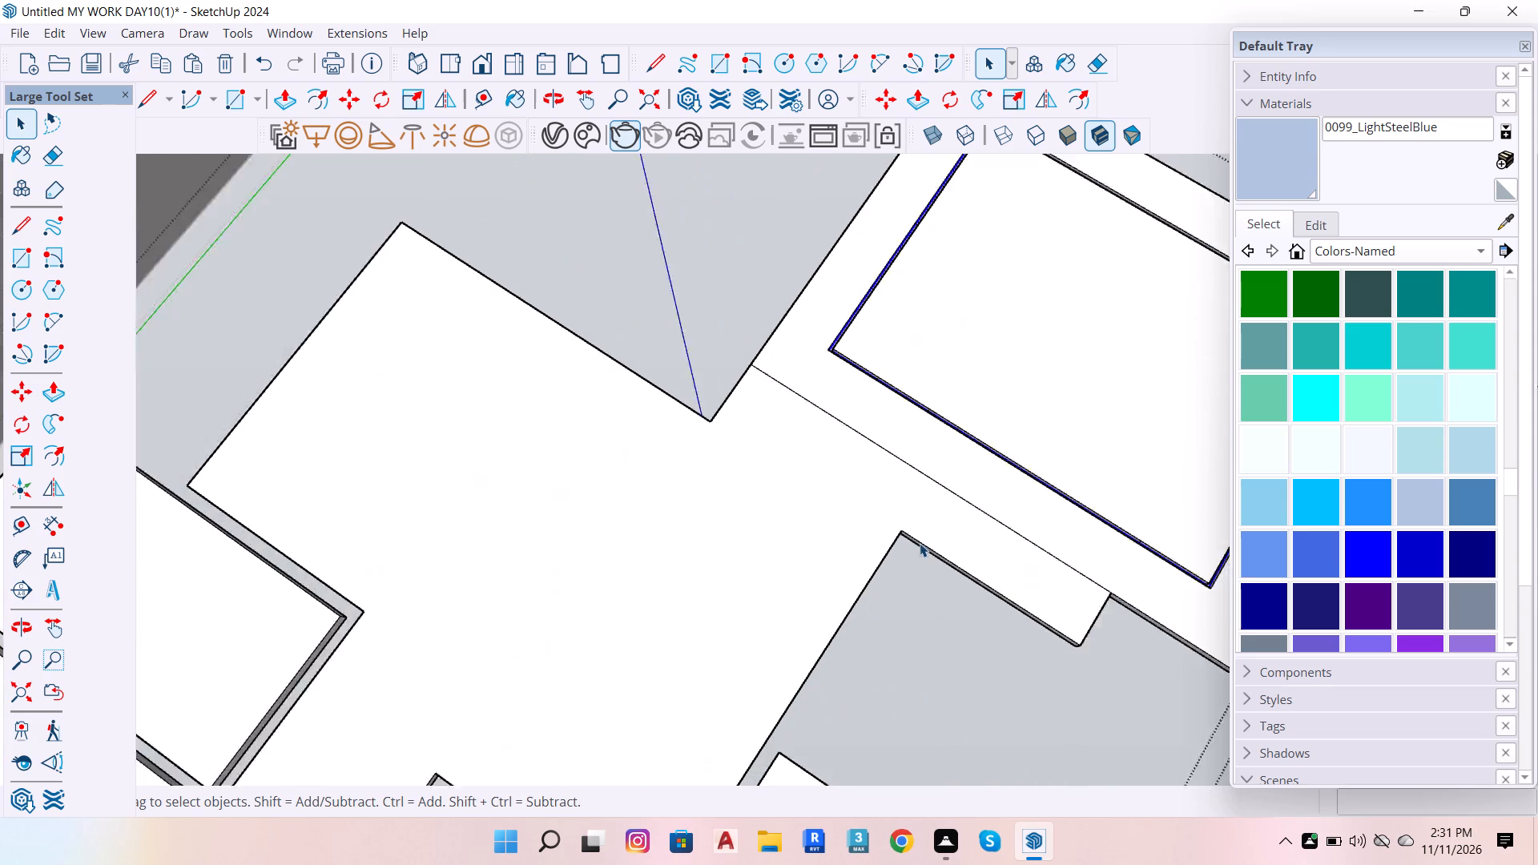
{"action": "scroll", "coordinate": [920, 543], "scroll_direction": "up", "scroll_amount": 5}
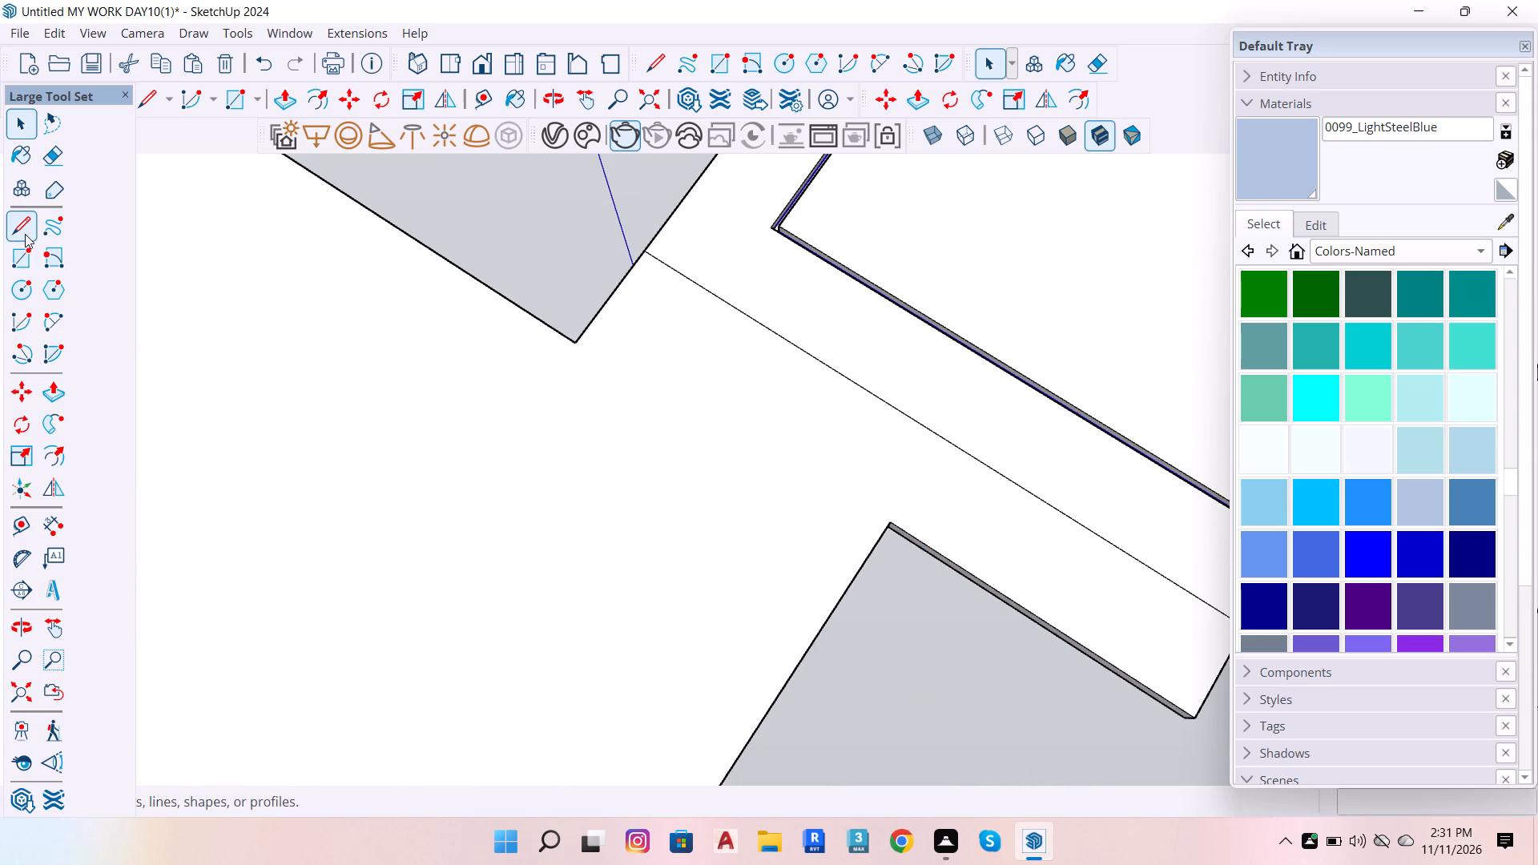
{"action": "left_click", "coordinate": [29, 228]}
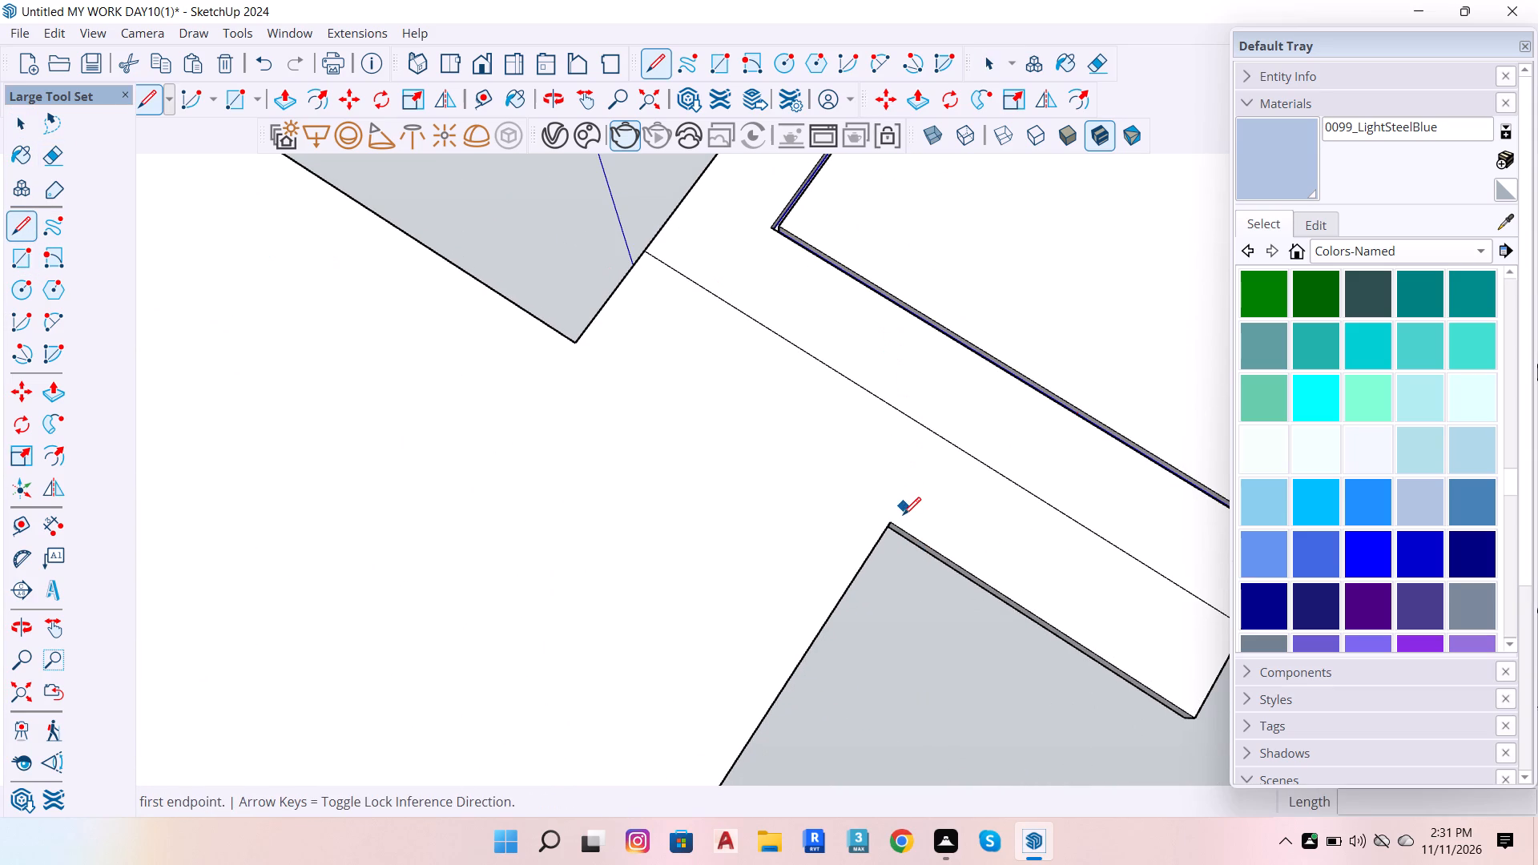
{"action": "left_click", "coordinate": [888, 520]}
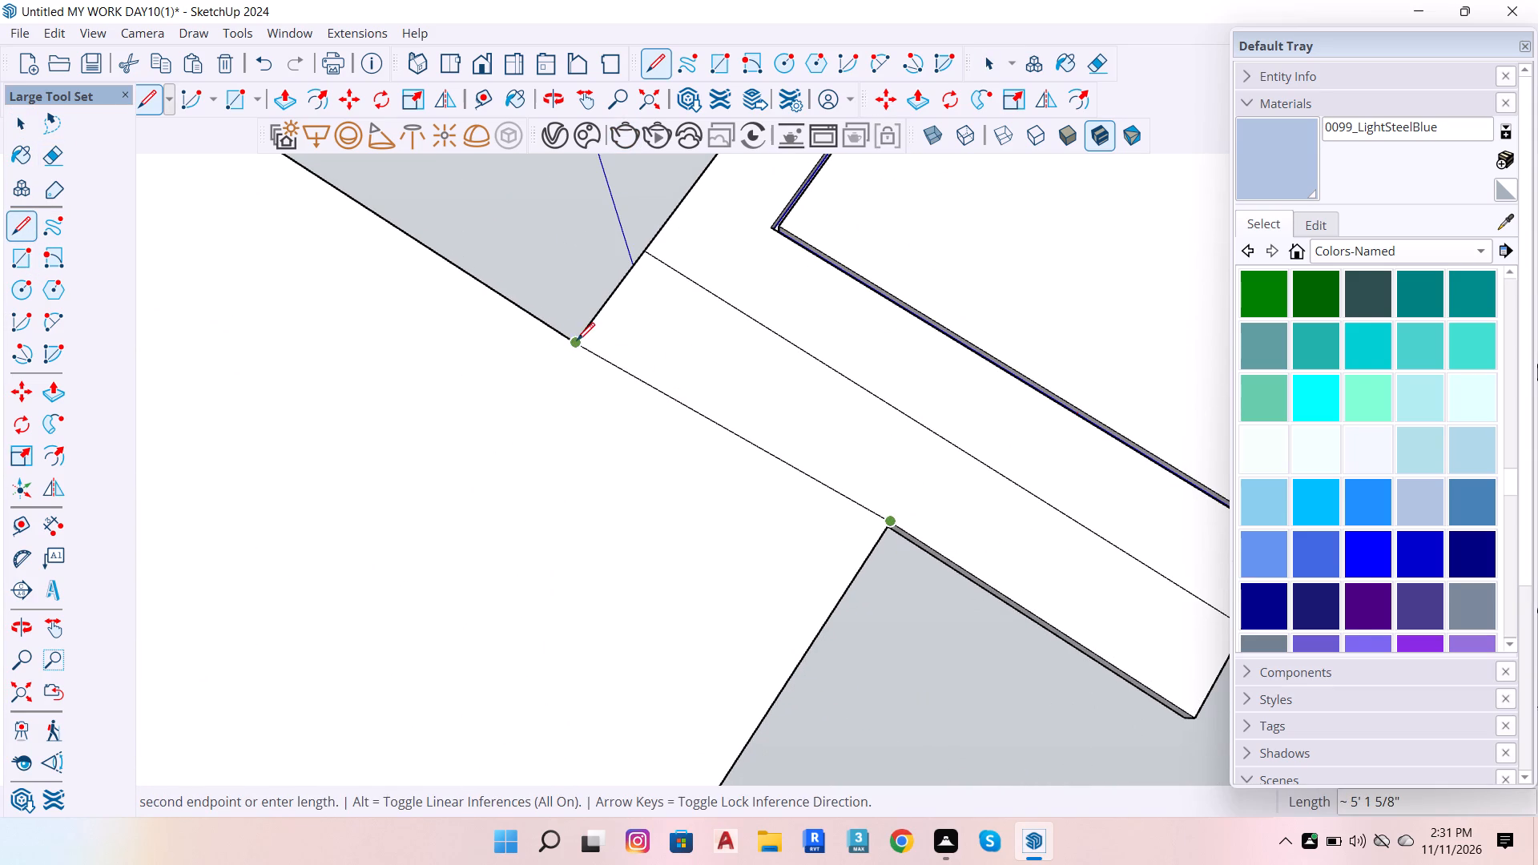
{"action": "left_click", "coordinate": [577, 340]}
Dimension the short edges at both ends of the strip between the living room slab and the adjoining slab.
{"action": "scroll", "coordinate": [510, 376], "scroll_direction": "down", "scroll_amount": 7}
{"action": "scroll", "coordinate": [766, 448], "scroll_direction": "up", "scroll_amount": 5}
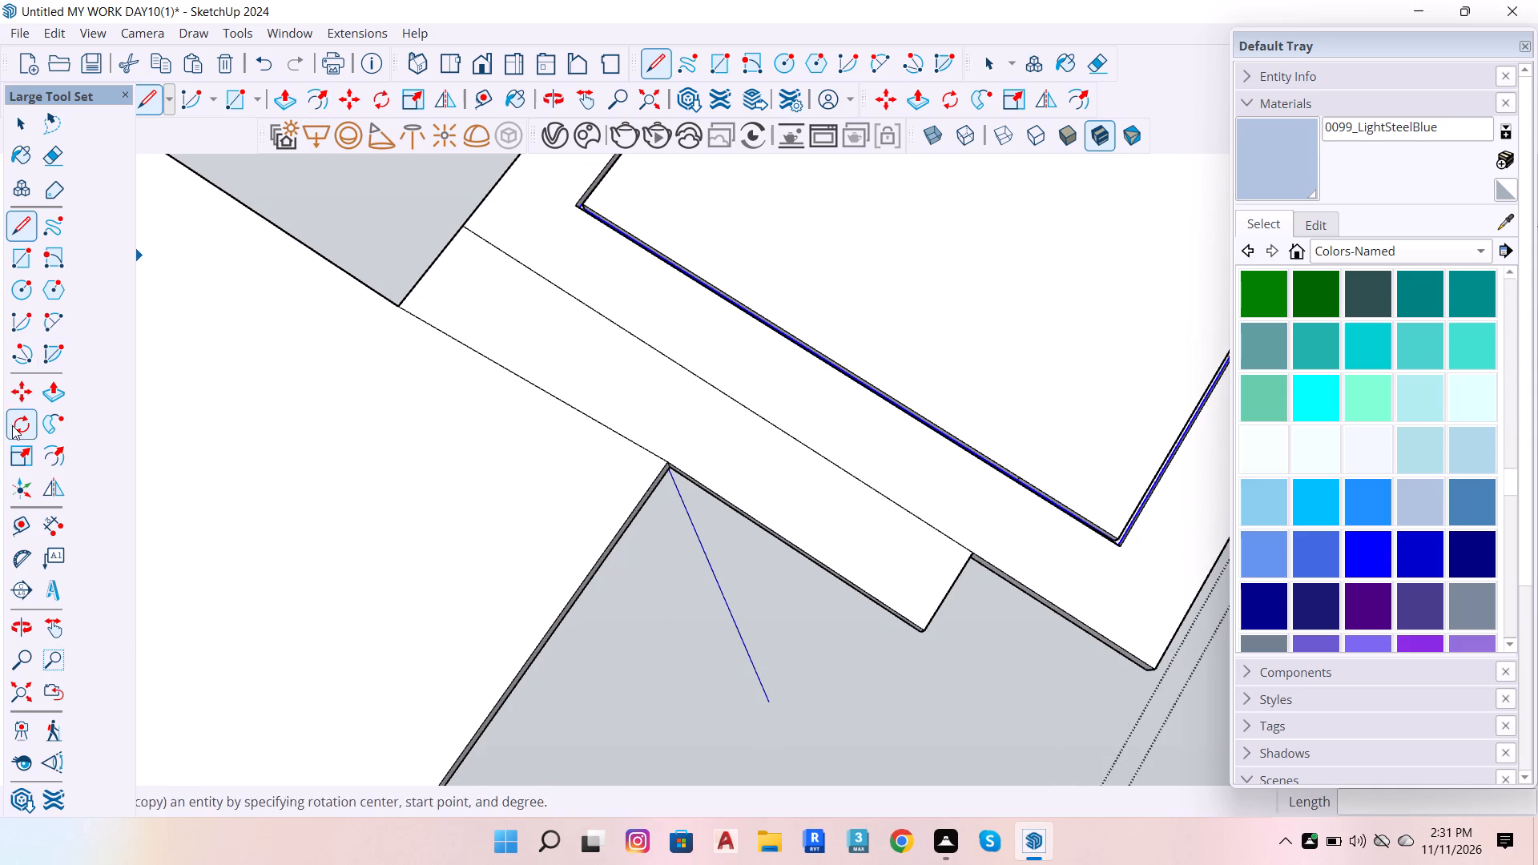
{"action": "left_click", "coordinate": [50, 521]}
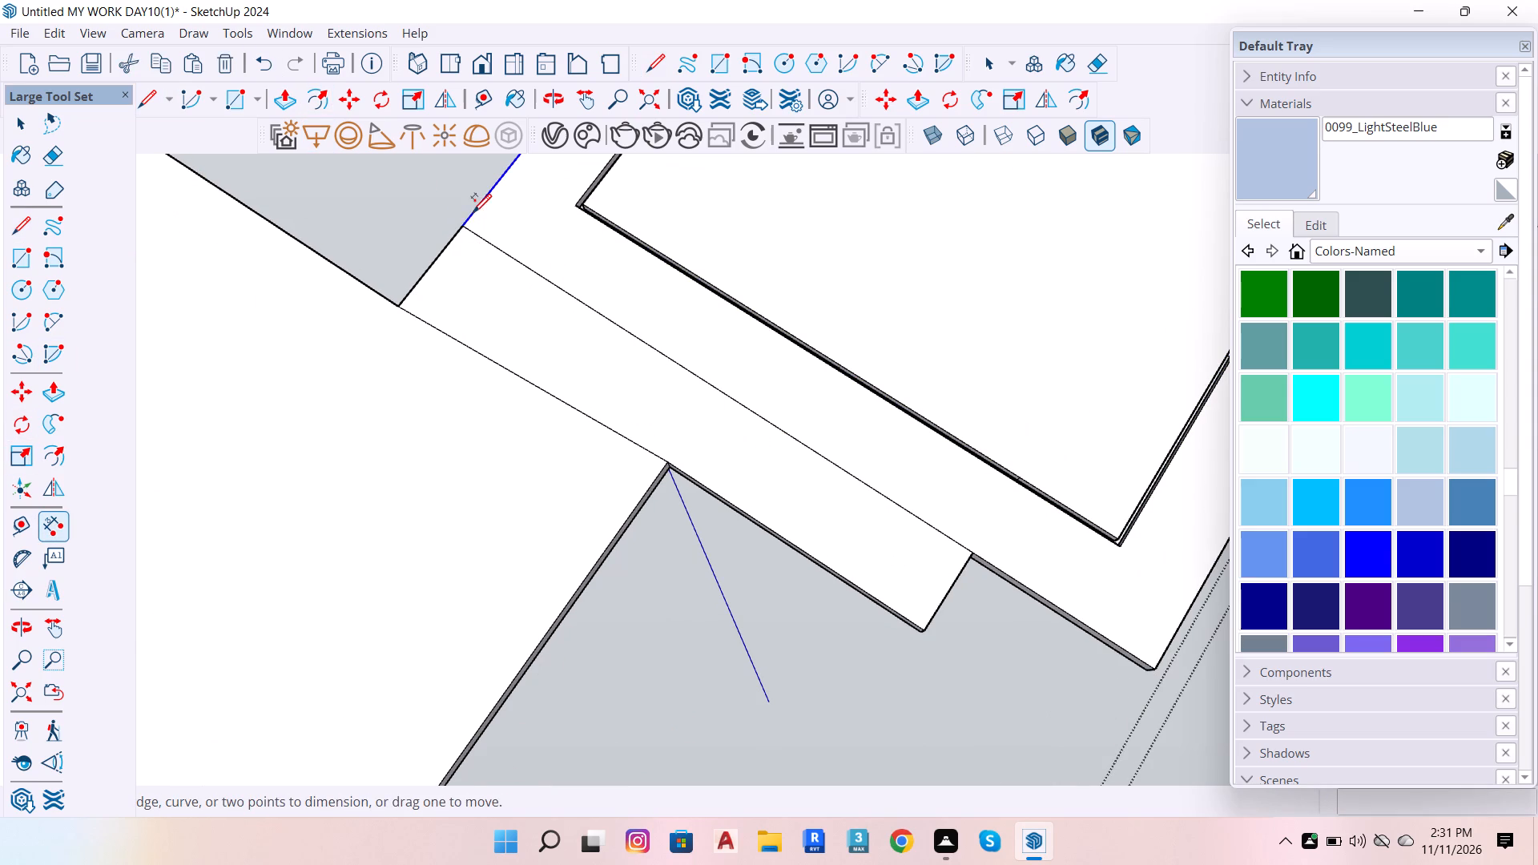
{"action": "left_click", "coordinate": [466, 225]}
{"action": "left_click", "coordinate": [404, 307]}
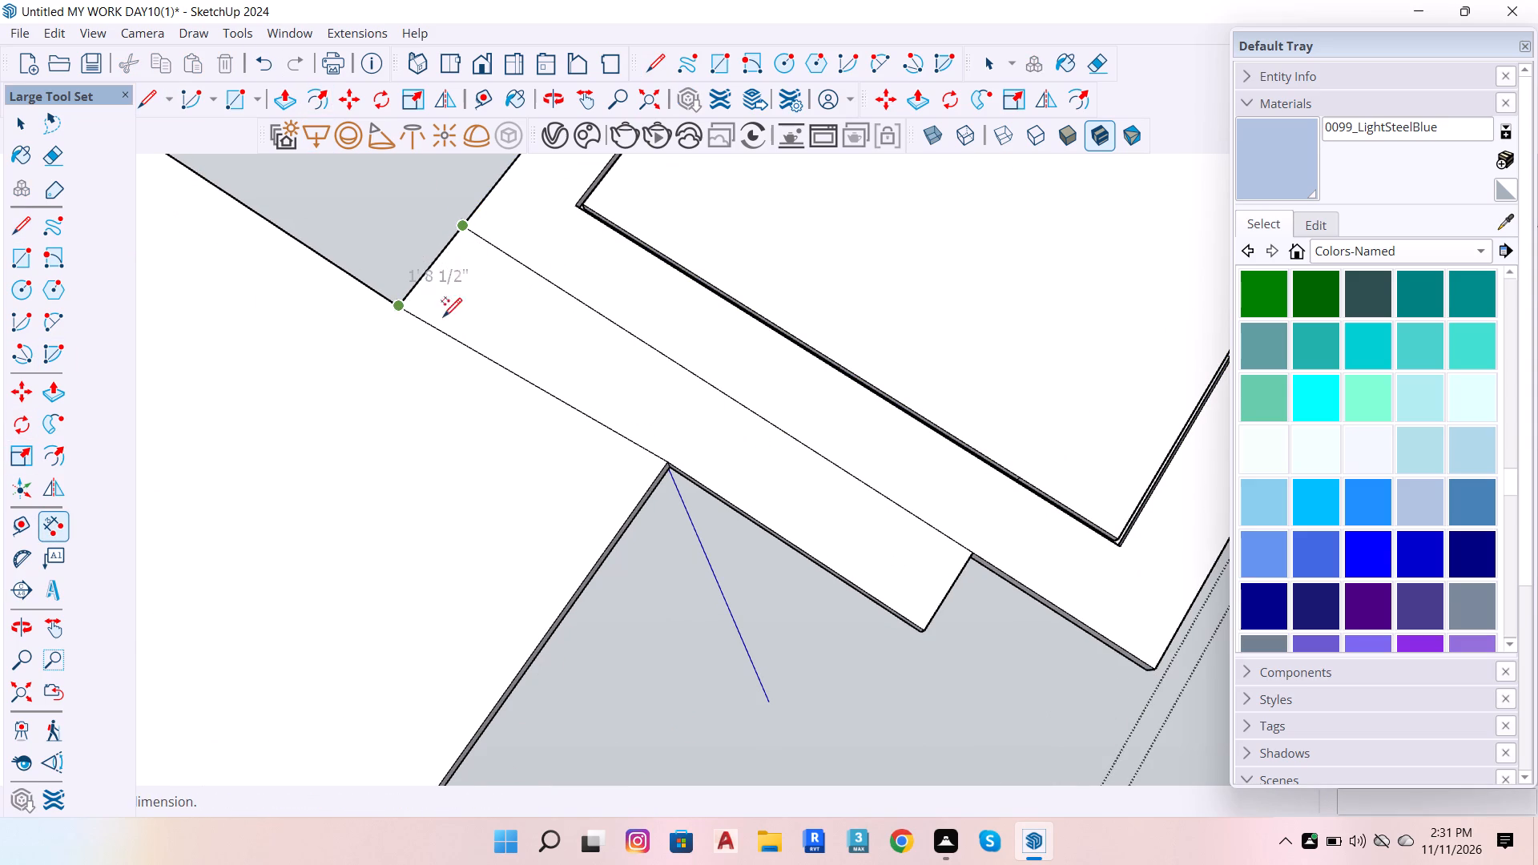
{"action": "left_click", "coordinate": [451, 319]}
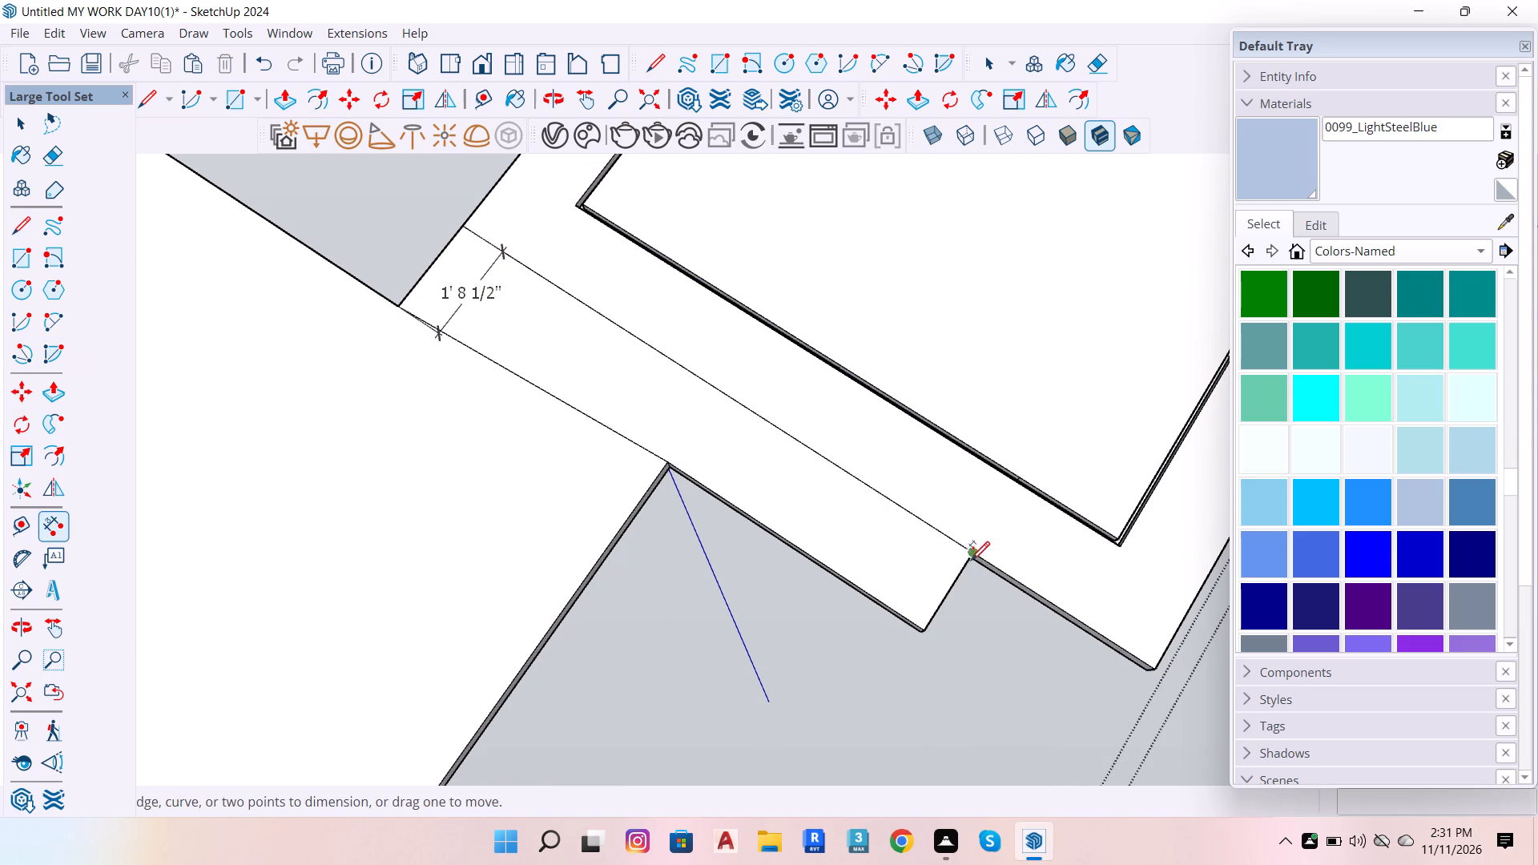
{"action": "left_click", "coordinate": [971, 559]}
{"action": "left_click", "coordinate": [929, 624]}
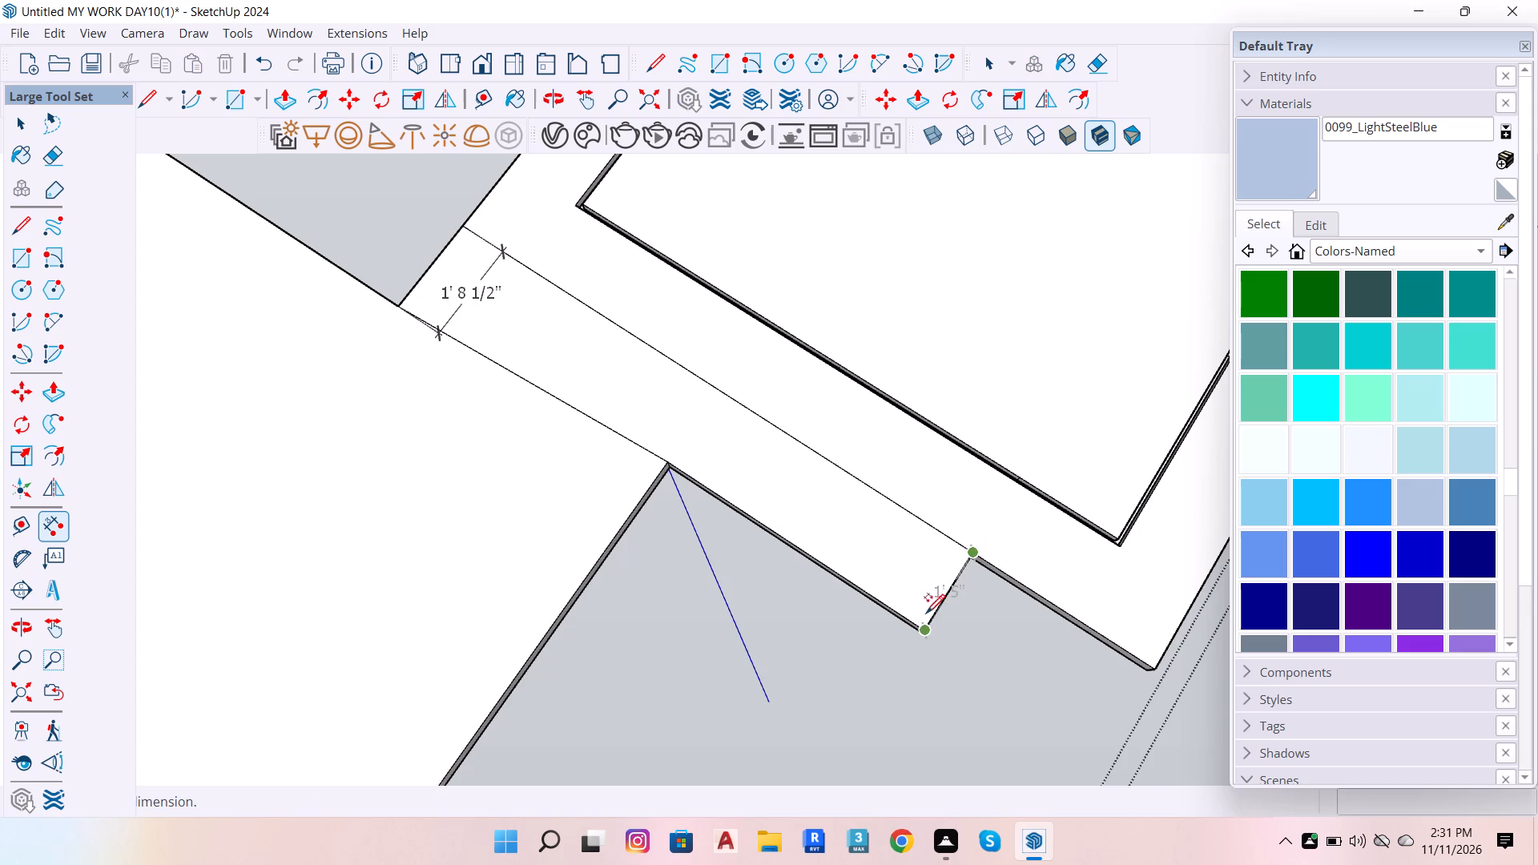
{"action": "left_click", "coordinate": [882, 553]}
Dimension the two short outer sides and the long far side of the living room slab.
{"action": "scroll", "coordinate": [932, 427], "scroll_direction": "down", "scroll_amount": 5}
{"action": "scroll", "coordinate": [703, 318], "scroll_direction": "up", "scroll_amount": 6}
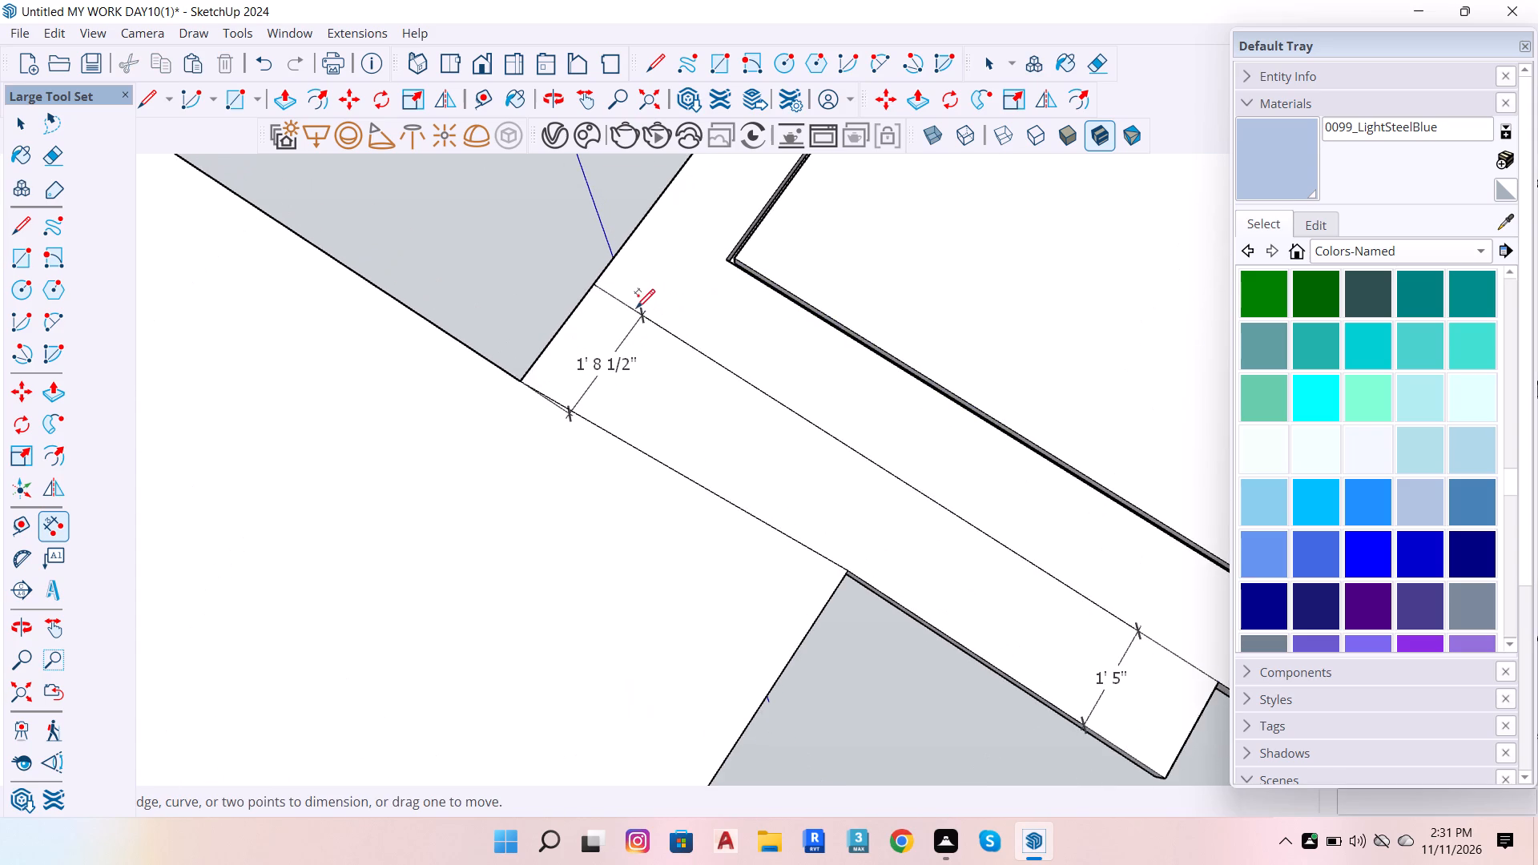
{"action": "scroll", "coordinate": [249, 638], "scroll_direction": "down", "scroll_amount": 12}
{"action": "scroll", "coordinate": [351, 637], "scroll_direction": "up", "scroll_amount": 2}
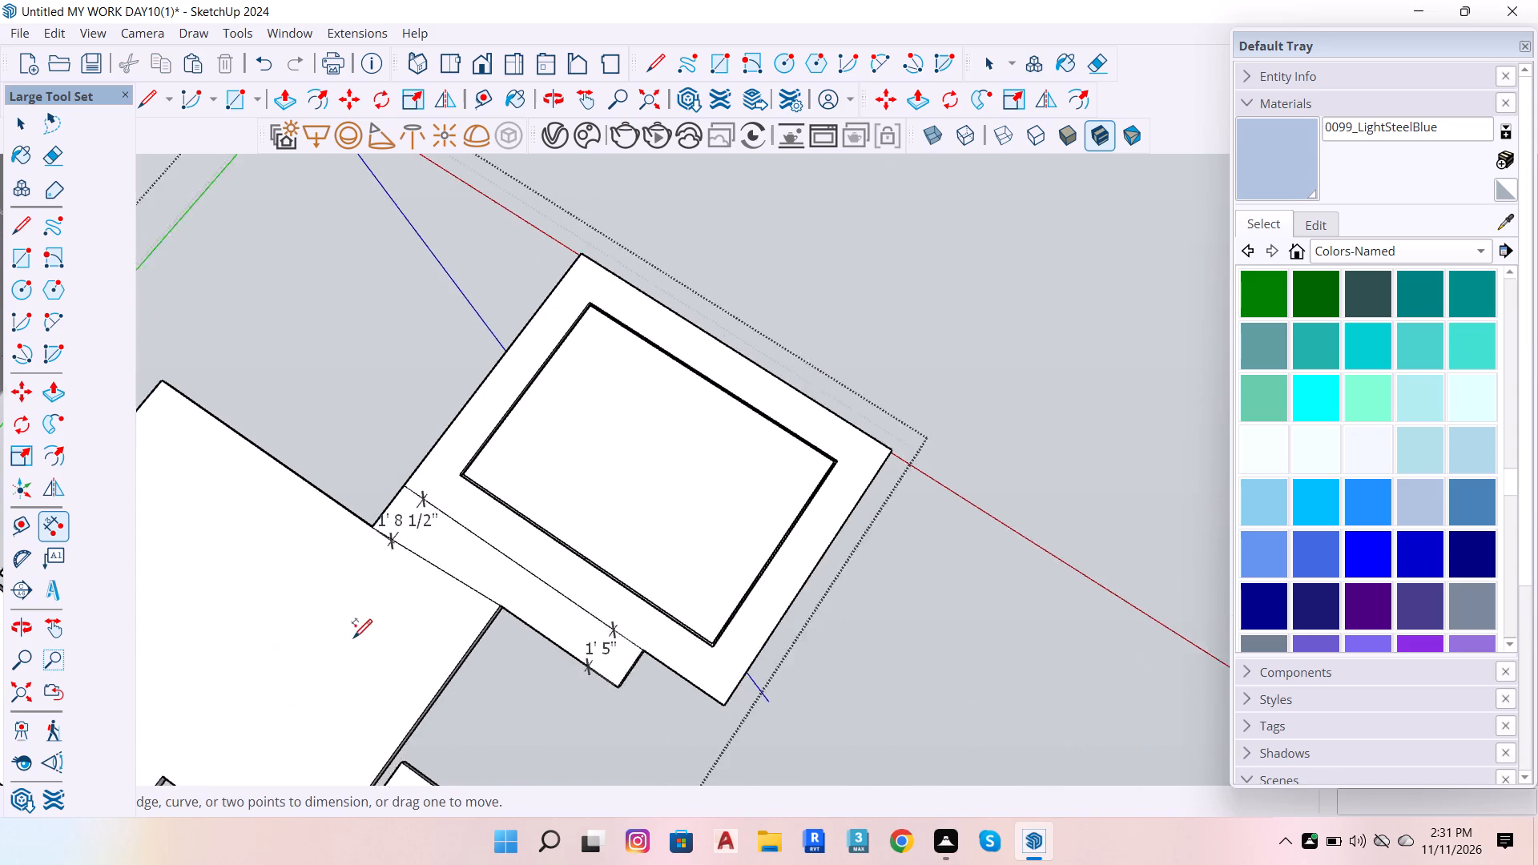
{"action": "scroll", "coordinate": [353, 637], "scroll_direction": "up", "scroll_amount": 1}
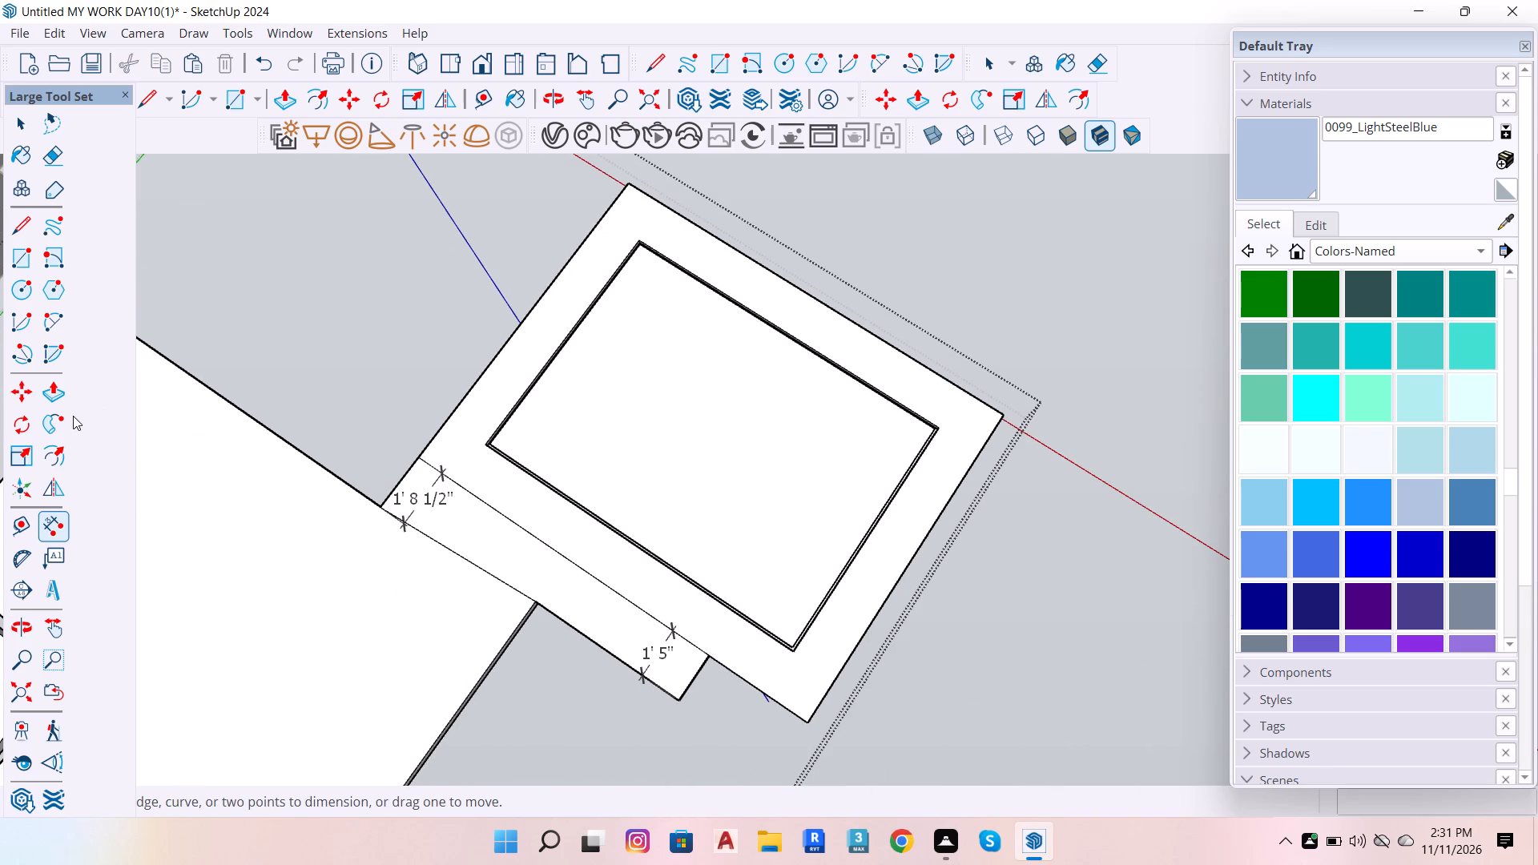
{"action": "left_click", "coordinate": [594, 229]}
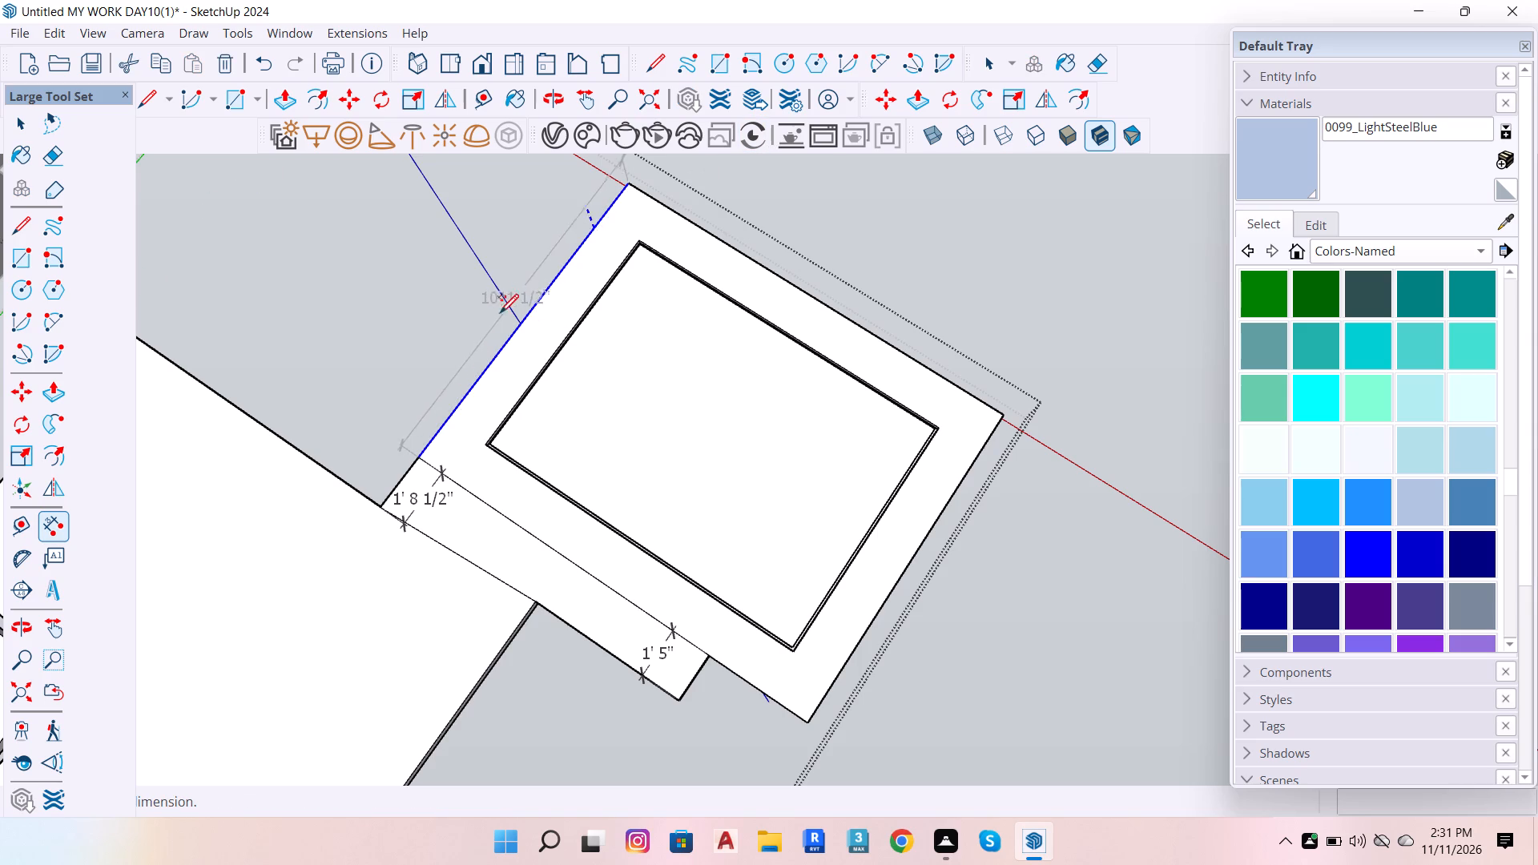
{"action": "left_click", "coordinate": [477, 294]}
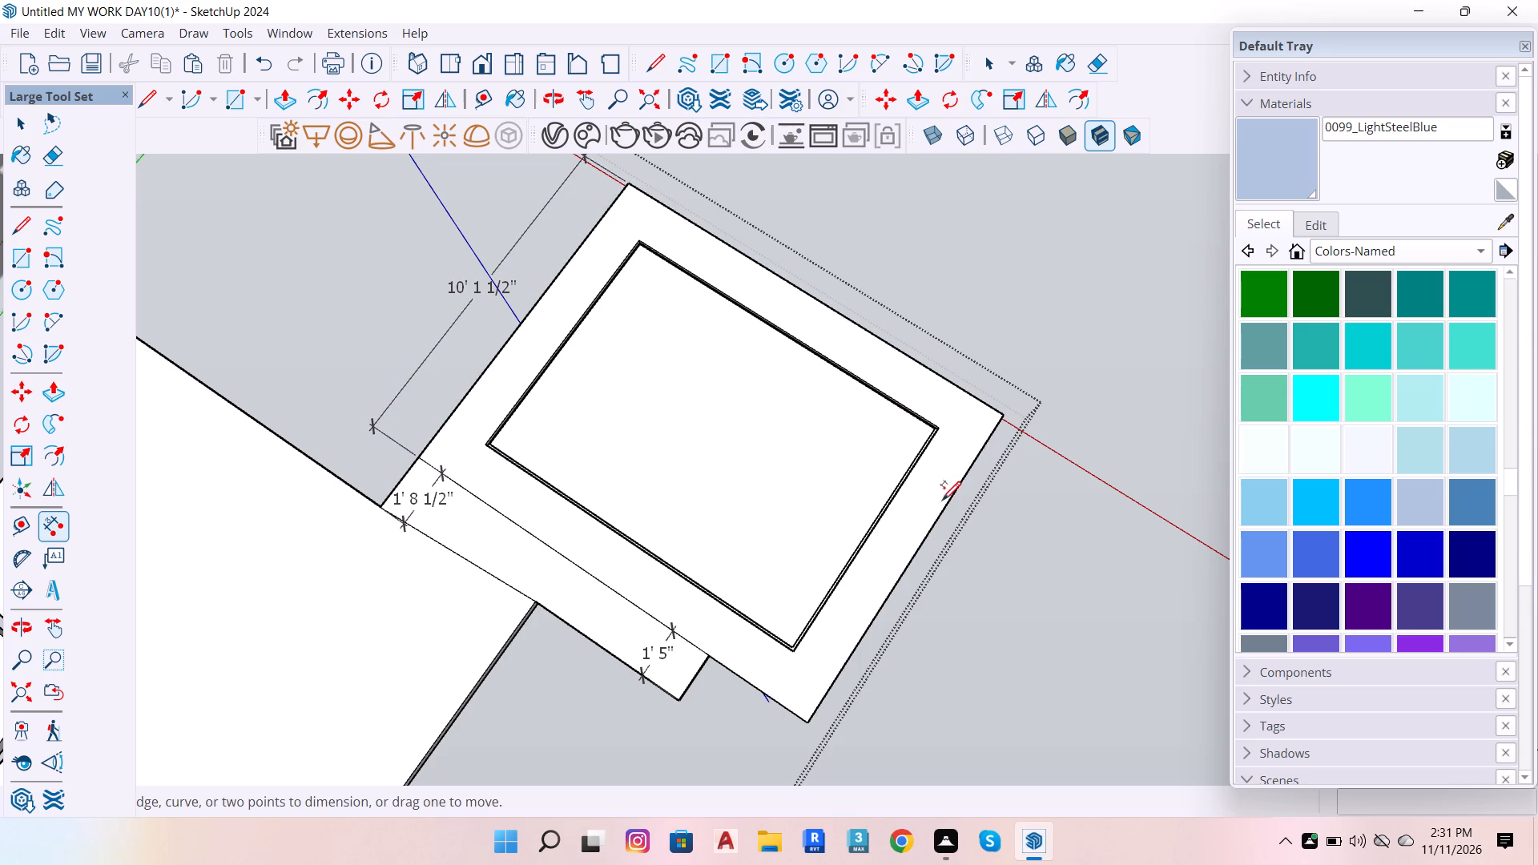
{"action": "left_click", "coordinate": [941, 513]}
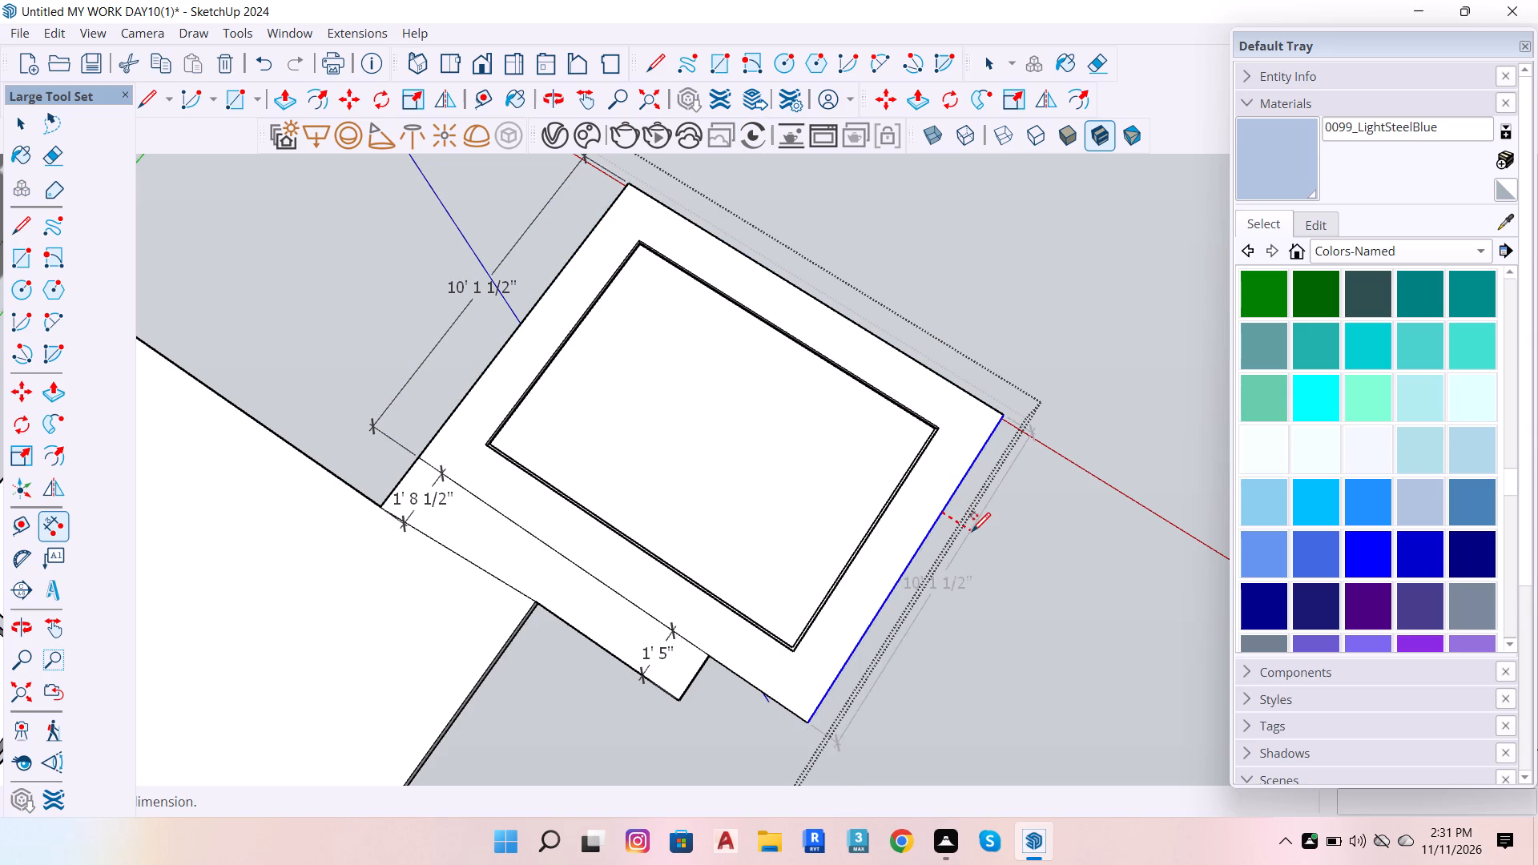
{"action": "left_click", "coordinate": [972, 530]}
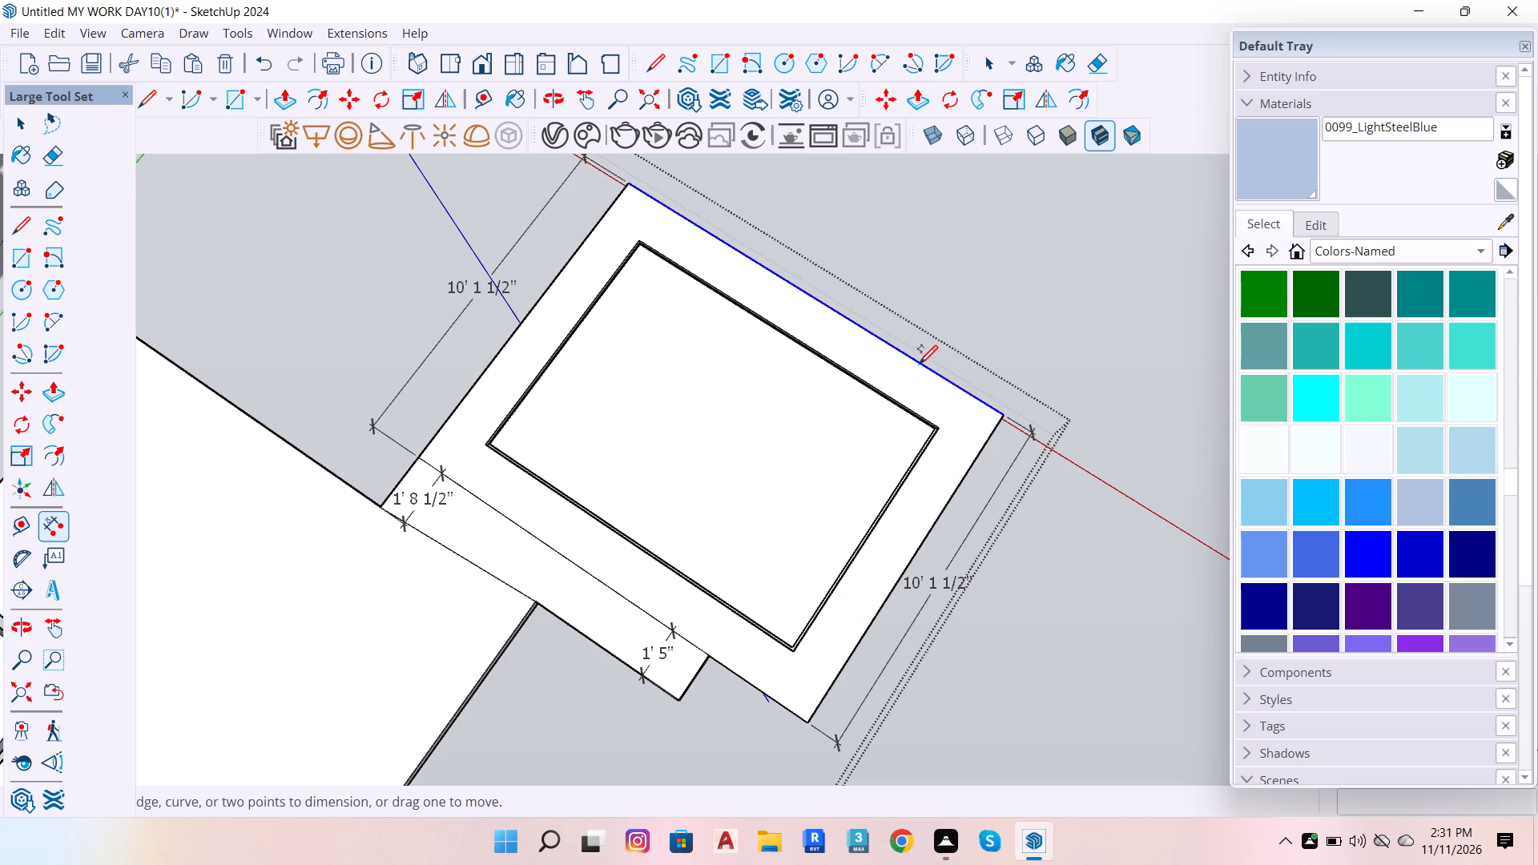
{"action": "left_click", "coordinate": [919, 363]}
{"action": "left_click", "coordinate": [941, 348]}
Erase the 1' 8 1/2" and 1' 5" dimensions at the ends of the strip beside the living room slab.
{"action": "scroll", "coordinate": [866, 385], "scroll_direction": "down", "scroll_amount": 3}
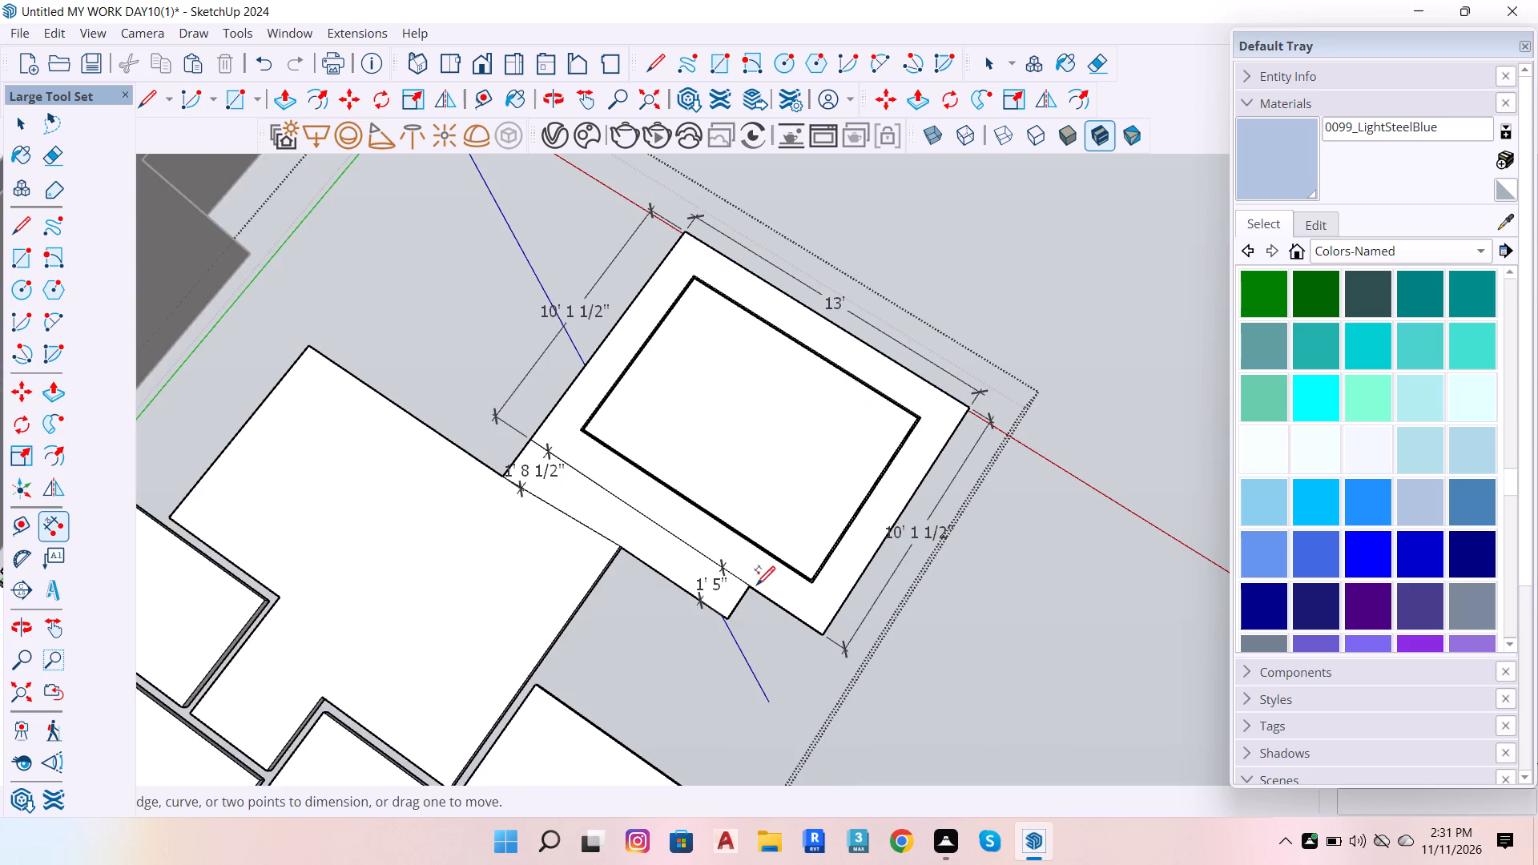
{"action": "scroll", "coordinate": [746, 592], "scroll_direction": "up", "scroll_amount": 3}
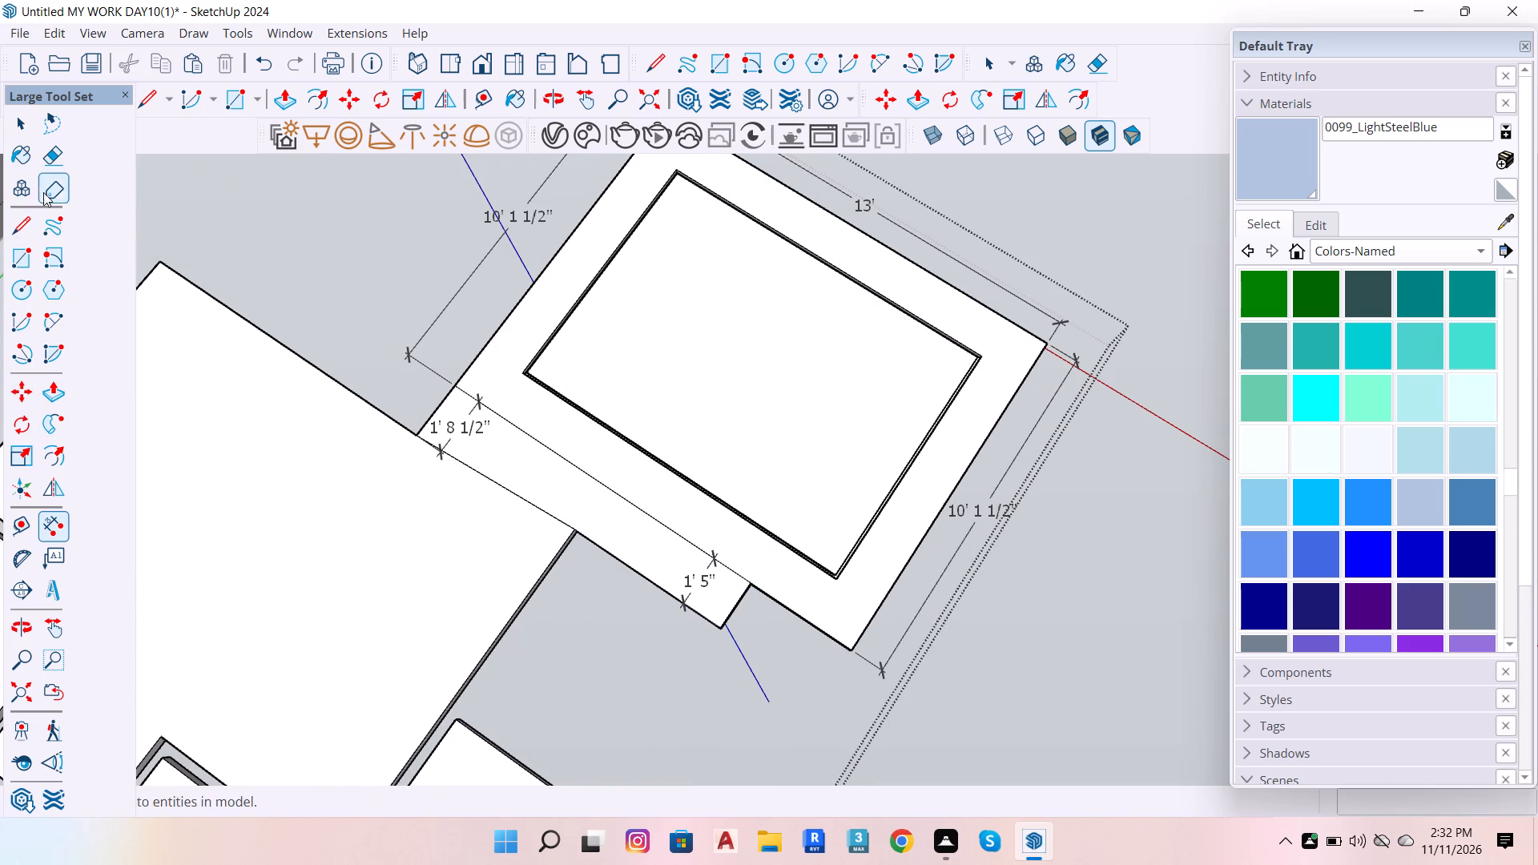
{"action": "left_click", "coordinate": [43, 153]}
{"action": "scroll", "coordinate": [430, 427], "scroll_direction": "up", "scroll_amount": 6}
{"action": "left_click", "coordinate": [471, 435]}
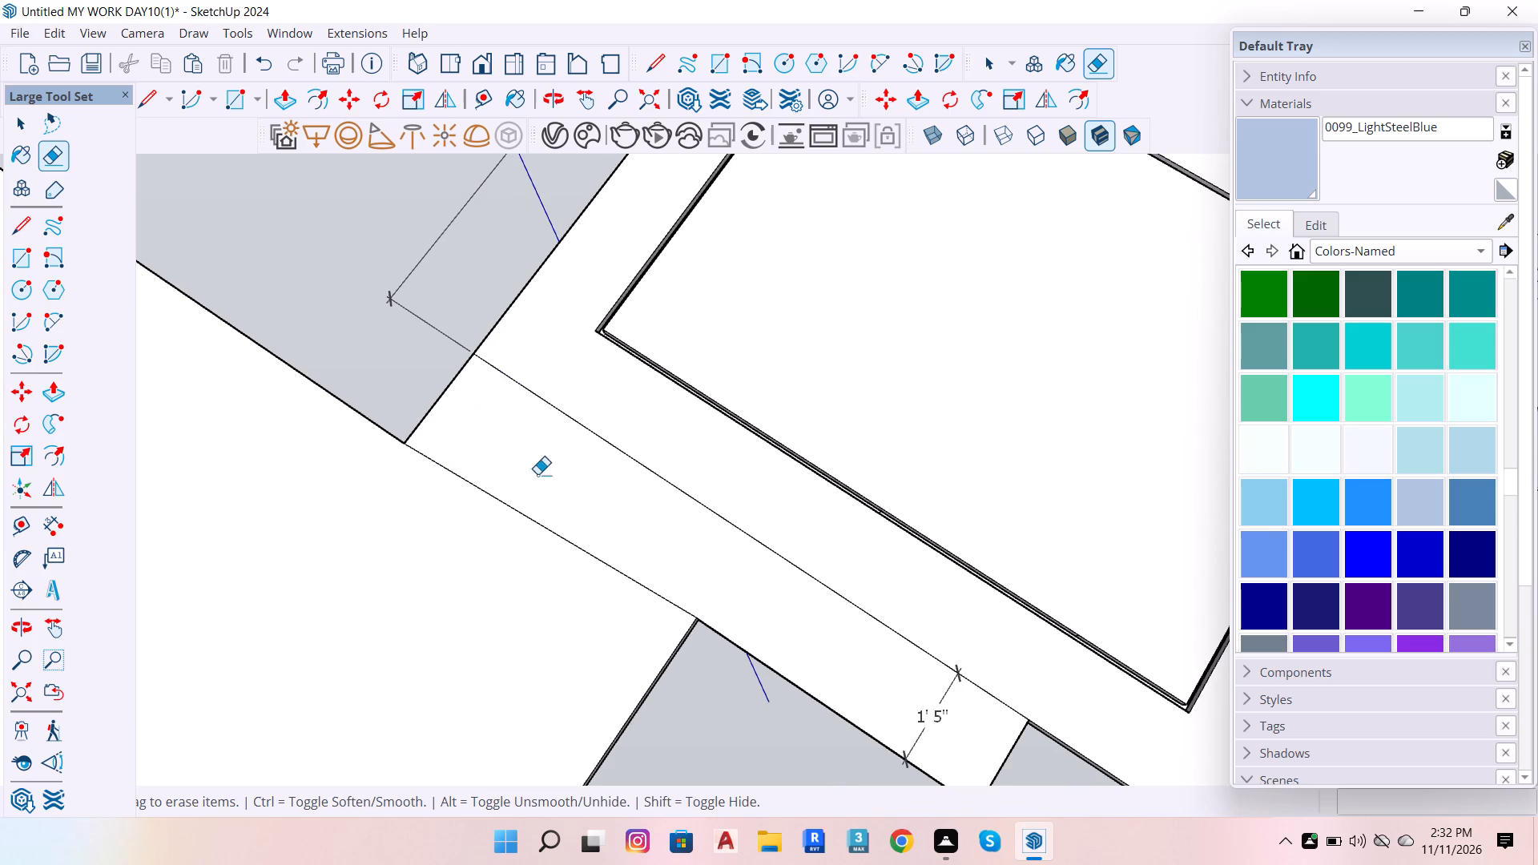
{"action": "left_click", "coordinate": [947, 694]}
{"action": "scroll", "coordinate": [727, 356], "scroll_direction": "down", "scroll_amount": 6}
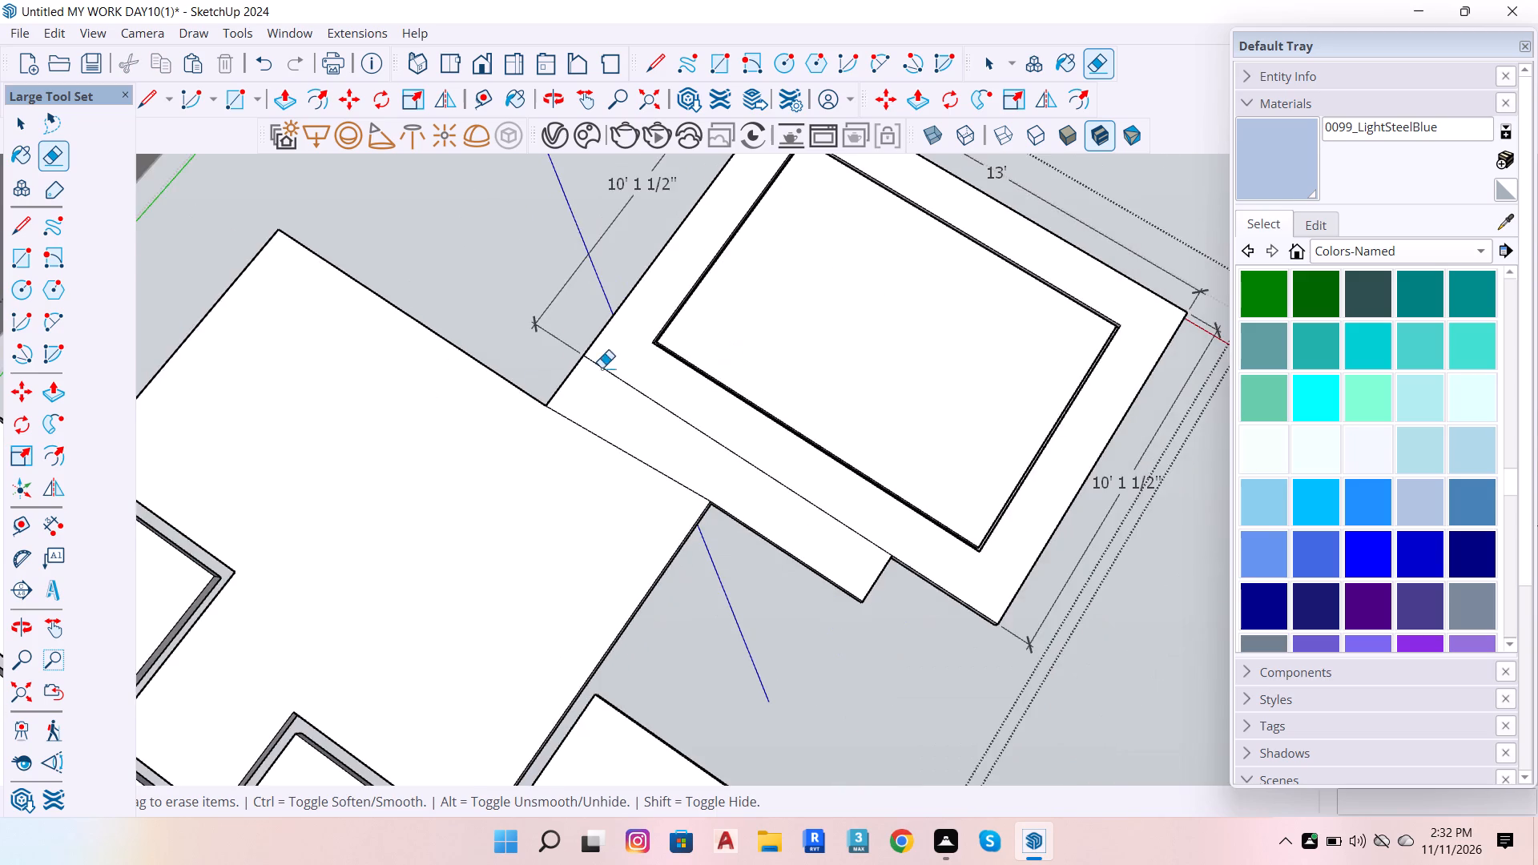
Erase the slanted edge joining the two inner corners between the living room slab and the large adjoining slab.
{"action": "scroll", "coordinate": [543, 414], "scroll_direction": "up", "scroll_amount": 20}
{"action": "scroll", "coordinate": [473, 365], "scroll_direction": "down", "scroll_amount": 10}
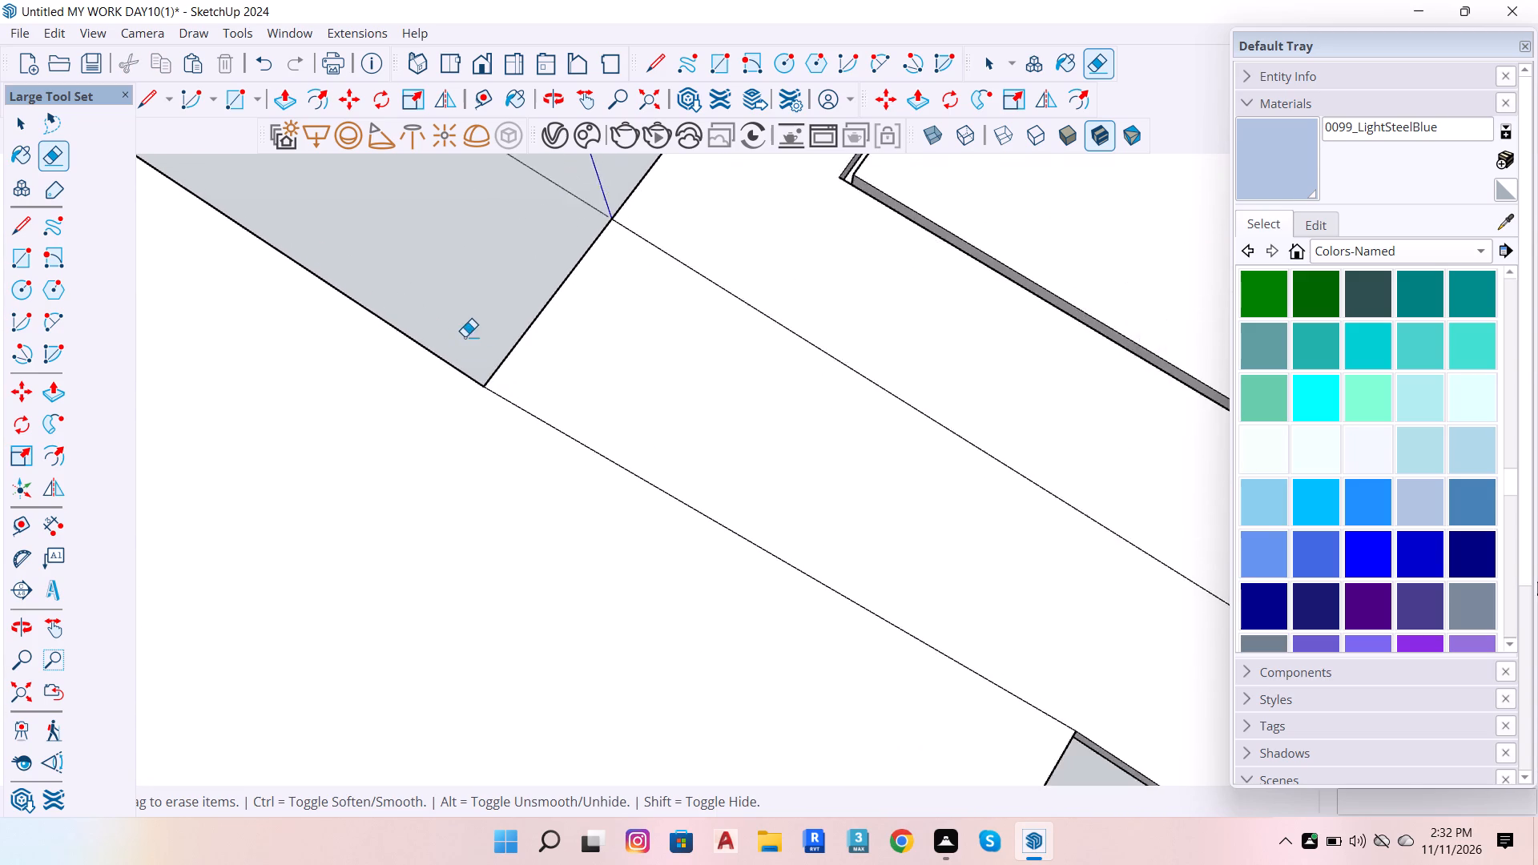
{"action": "scroll", "coordinate": [465, 336], "scroll_direction": "down", "scroll_amount": 10}
{"action": "left_click", "coordinate": [688, 485]}
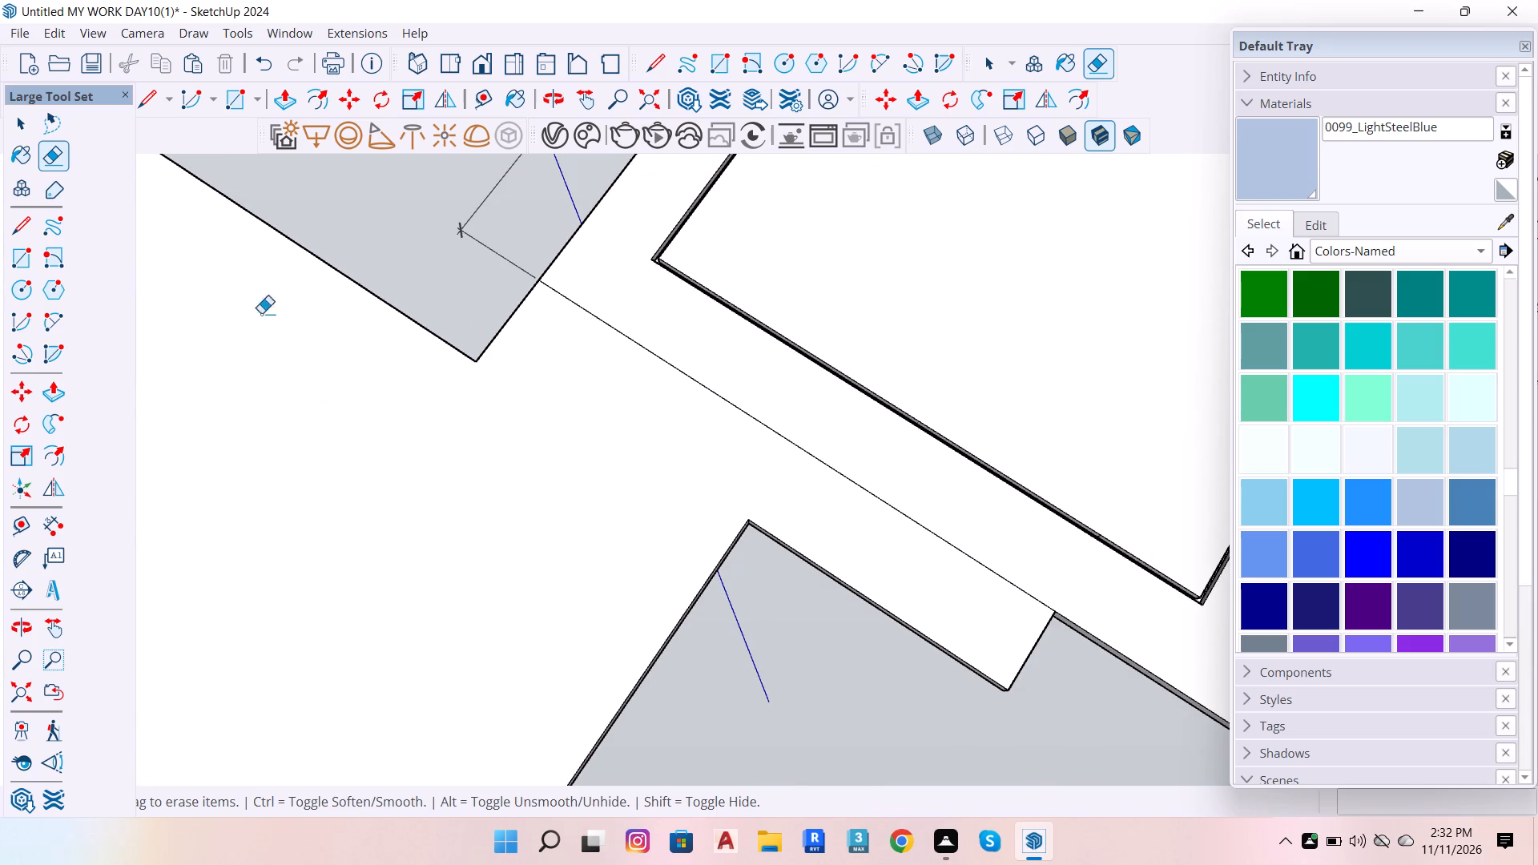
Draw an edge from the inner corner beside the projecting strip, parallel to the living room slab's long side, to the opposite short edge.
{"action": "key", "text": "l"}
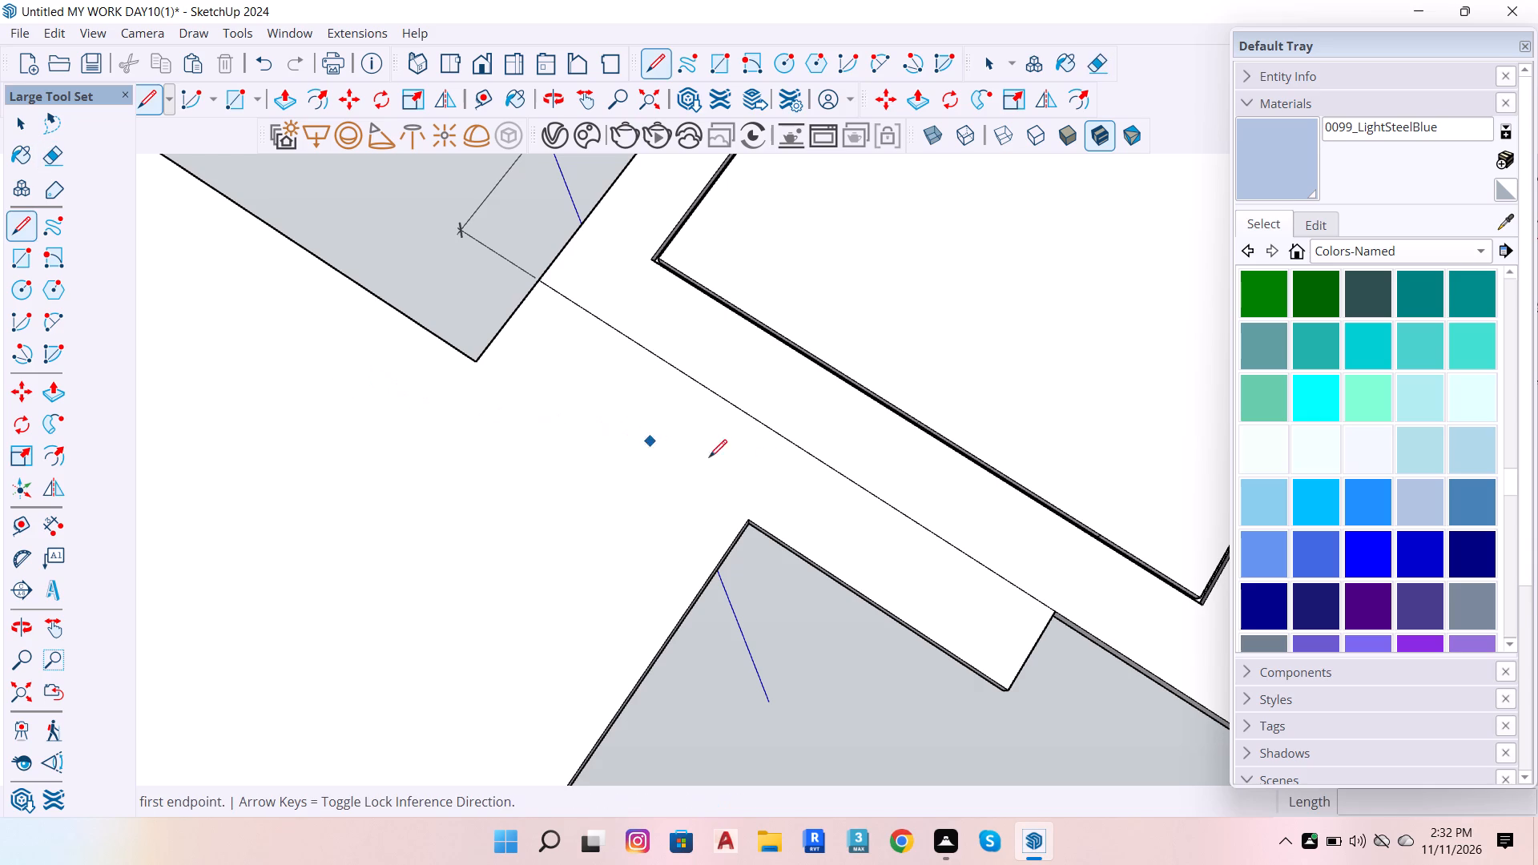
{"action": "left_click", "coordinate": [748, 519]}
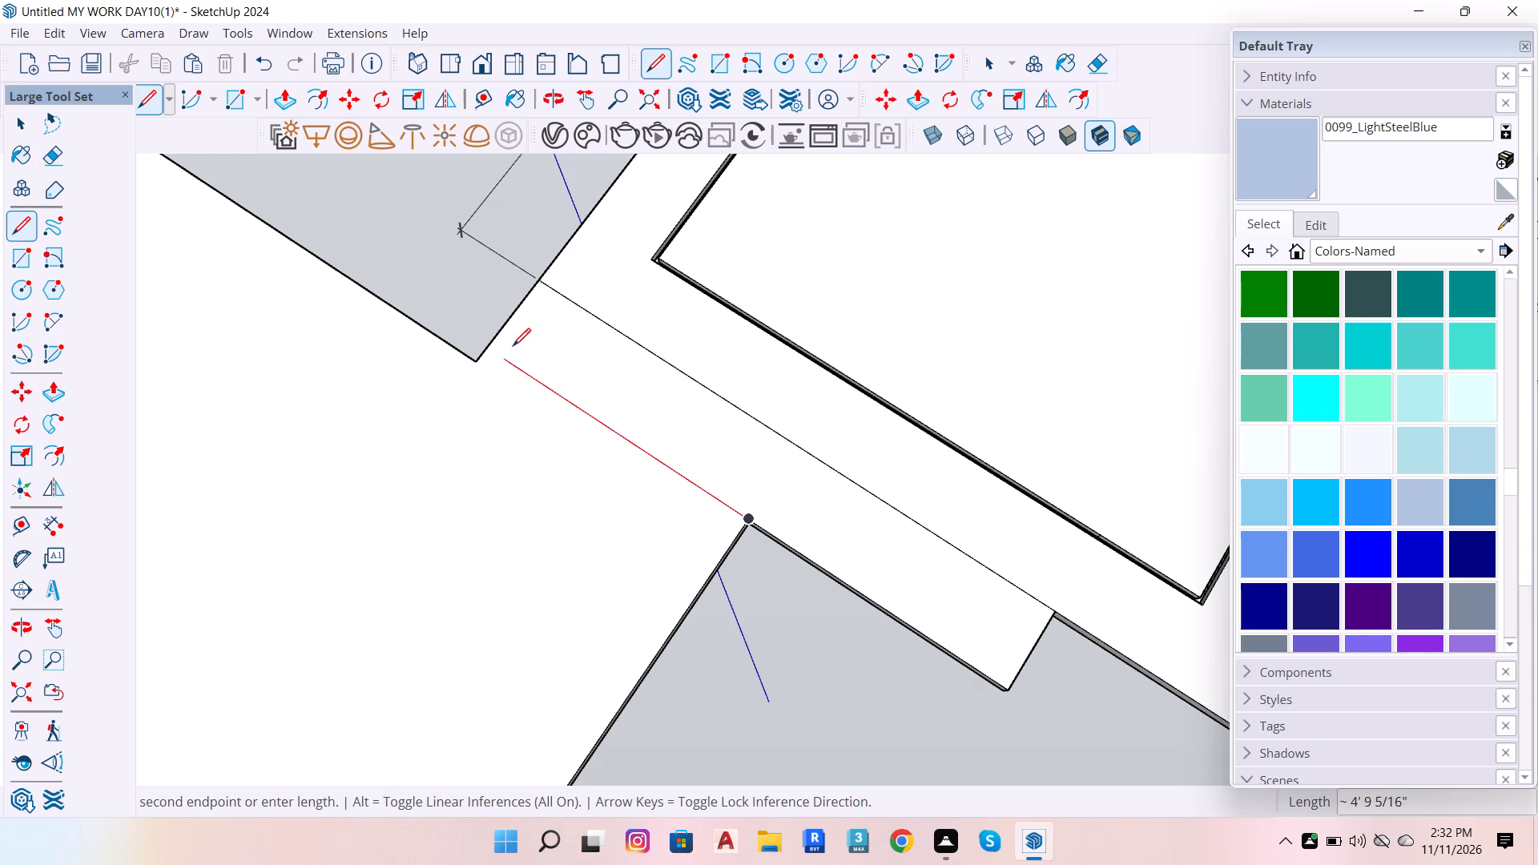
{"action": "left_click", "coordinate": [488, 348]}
Draw a parallel edge about 5' 1 1/2" long from the other inner corner to the side edge of the large adjoining slab.
{"action": "scroll", "coordinate": [743, 387], "scroll_direction": "down", "scroll_amount": 7}
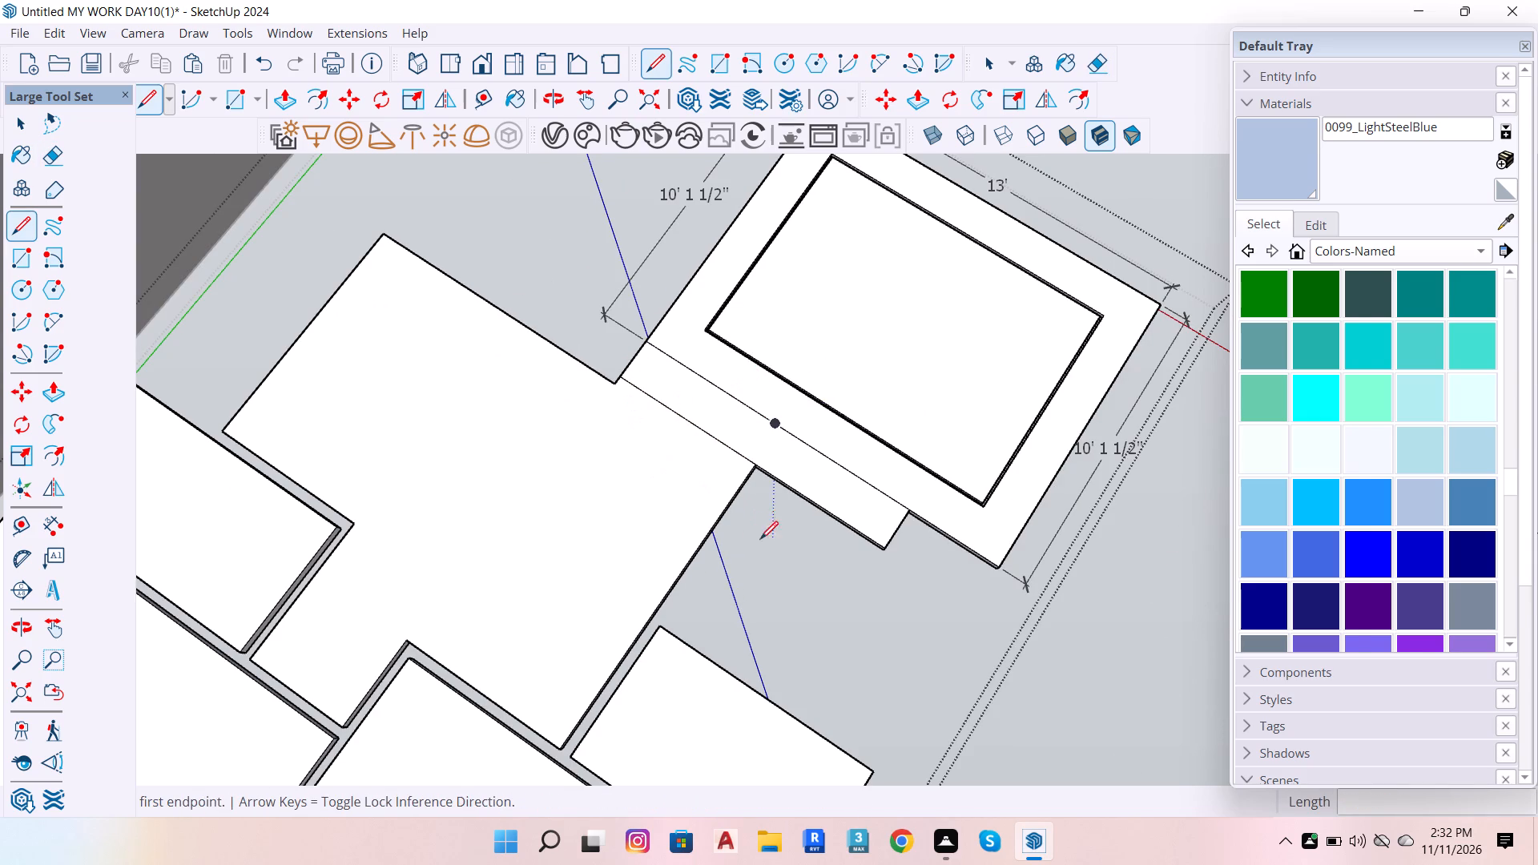
{"action": "left_click", "coordinate": [616, 384]}
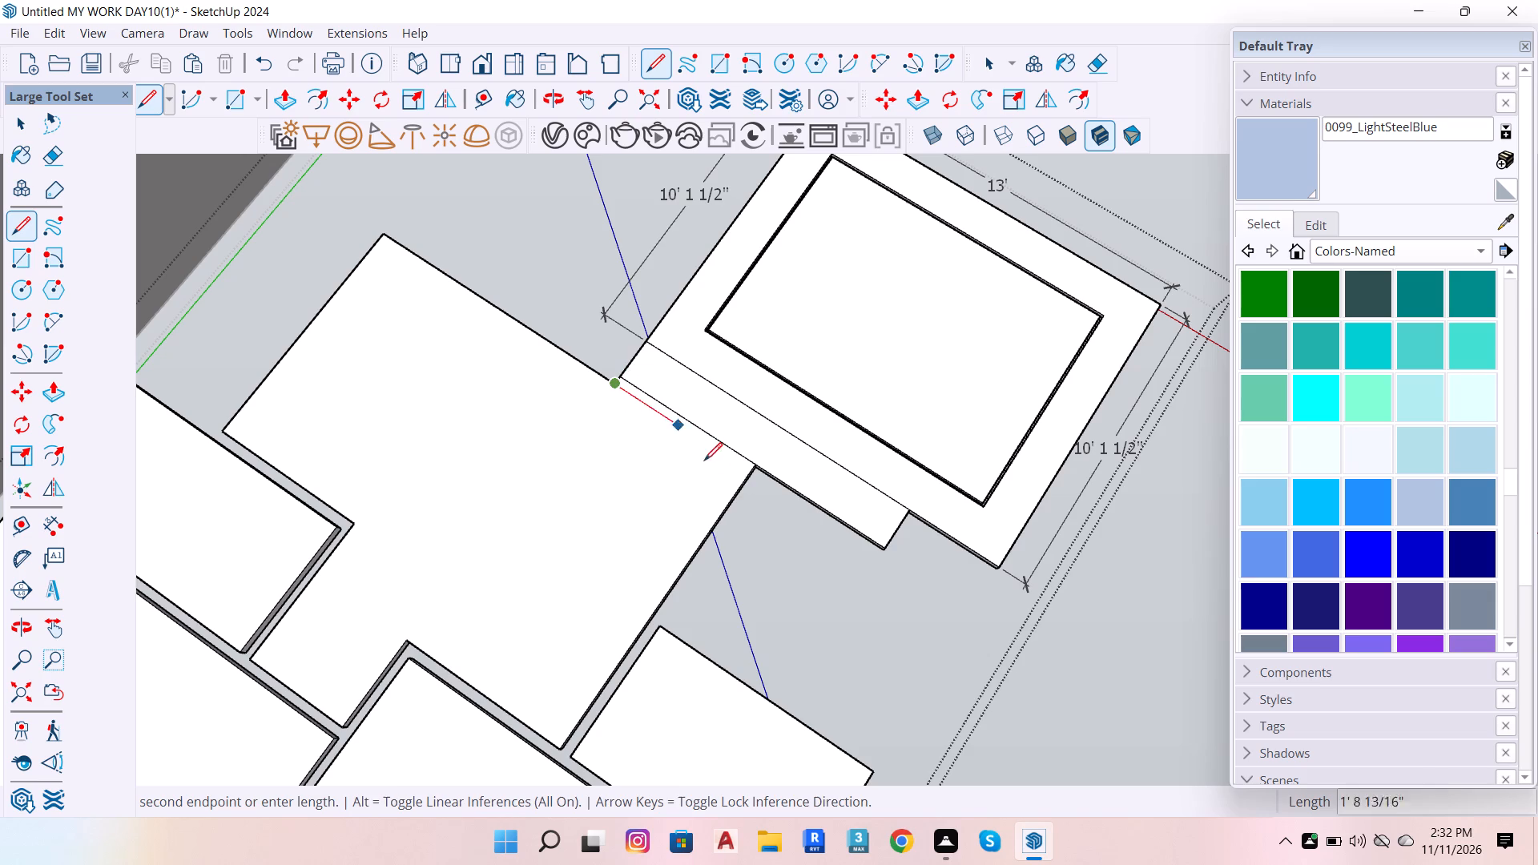
{"action": "scroll", "coordinate": [747, 477], "scroll_direction": "up", "scroll_amount": 9}
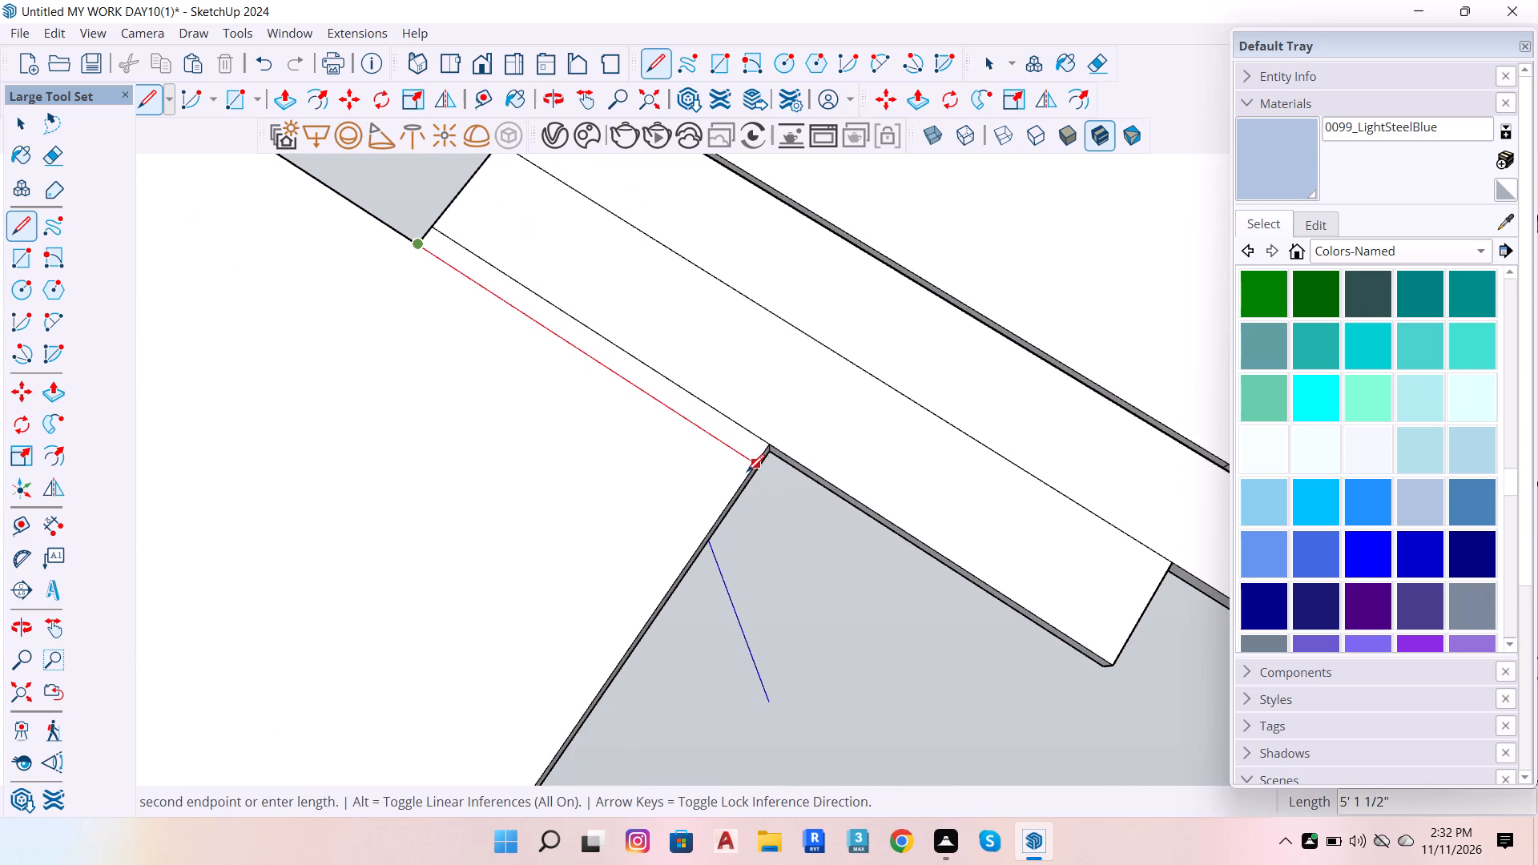
{"action": "left_click", "coordinate": [751, 468]}
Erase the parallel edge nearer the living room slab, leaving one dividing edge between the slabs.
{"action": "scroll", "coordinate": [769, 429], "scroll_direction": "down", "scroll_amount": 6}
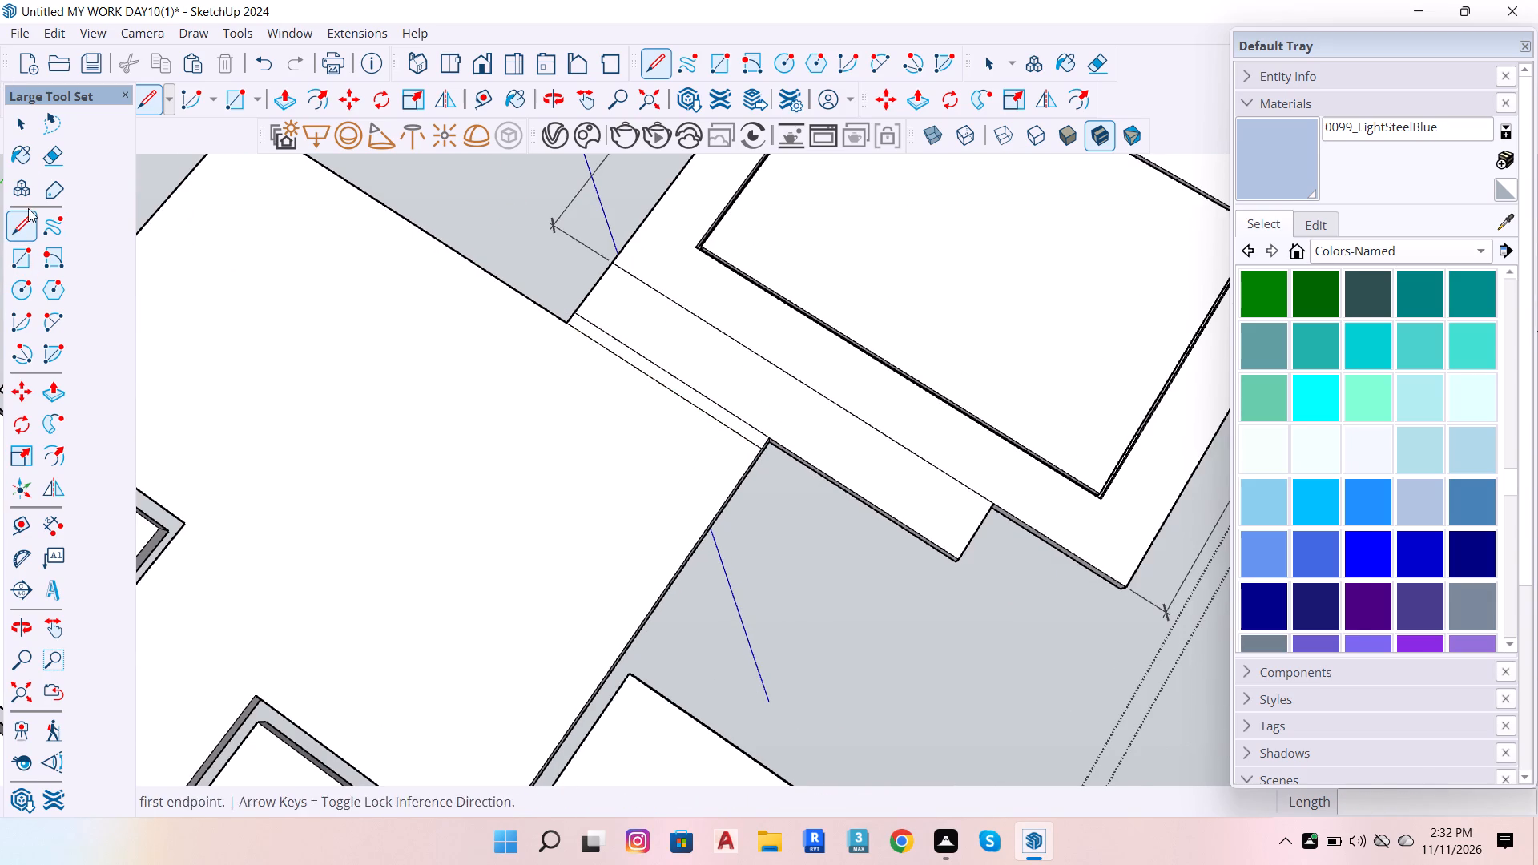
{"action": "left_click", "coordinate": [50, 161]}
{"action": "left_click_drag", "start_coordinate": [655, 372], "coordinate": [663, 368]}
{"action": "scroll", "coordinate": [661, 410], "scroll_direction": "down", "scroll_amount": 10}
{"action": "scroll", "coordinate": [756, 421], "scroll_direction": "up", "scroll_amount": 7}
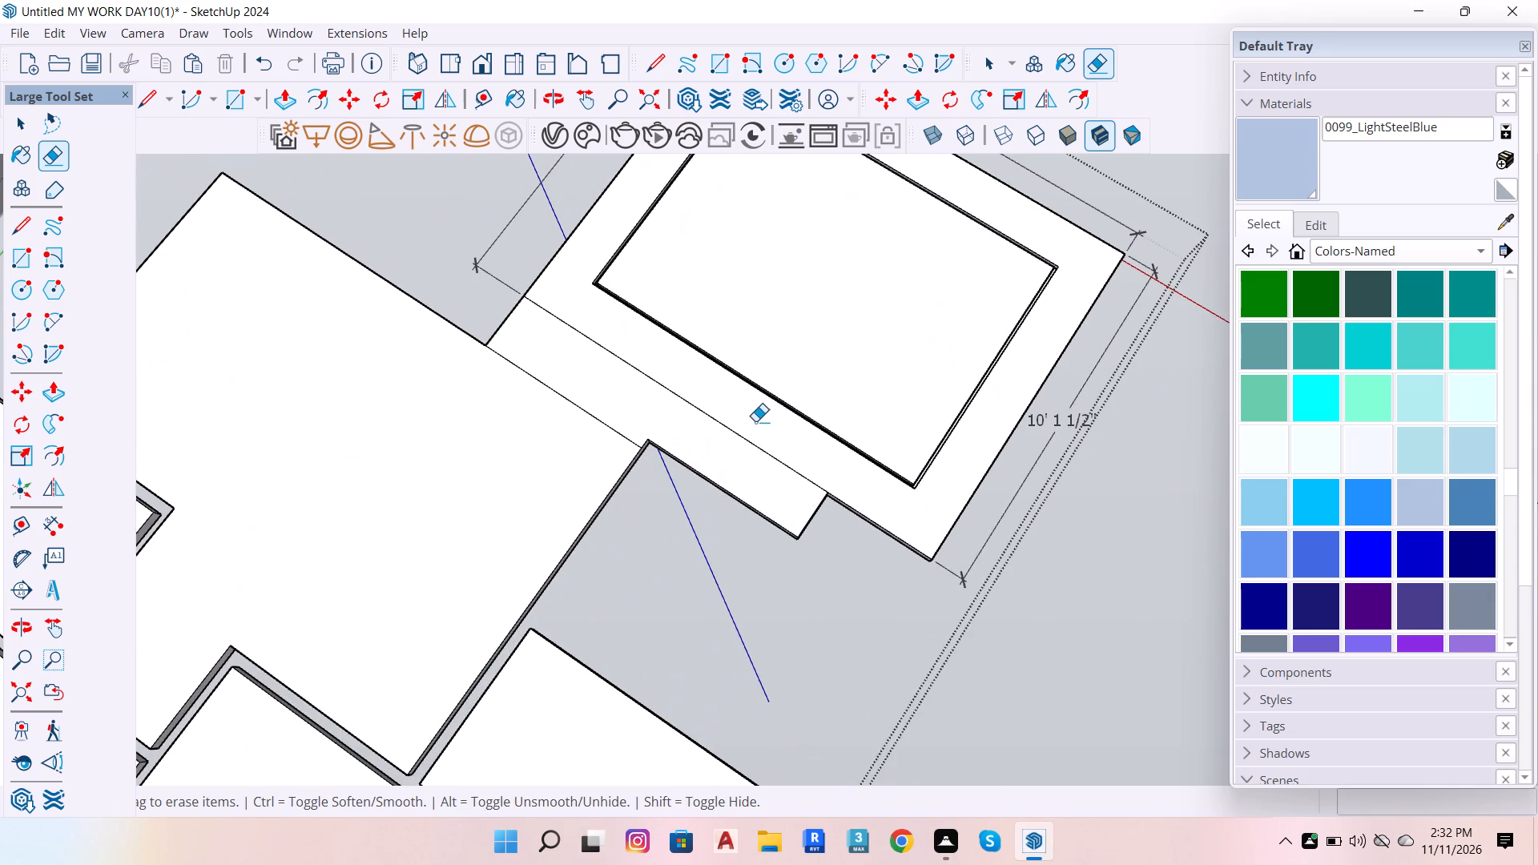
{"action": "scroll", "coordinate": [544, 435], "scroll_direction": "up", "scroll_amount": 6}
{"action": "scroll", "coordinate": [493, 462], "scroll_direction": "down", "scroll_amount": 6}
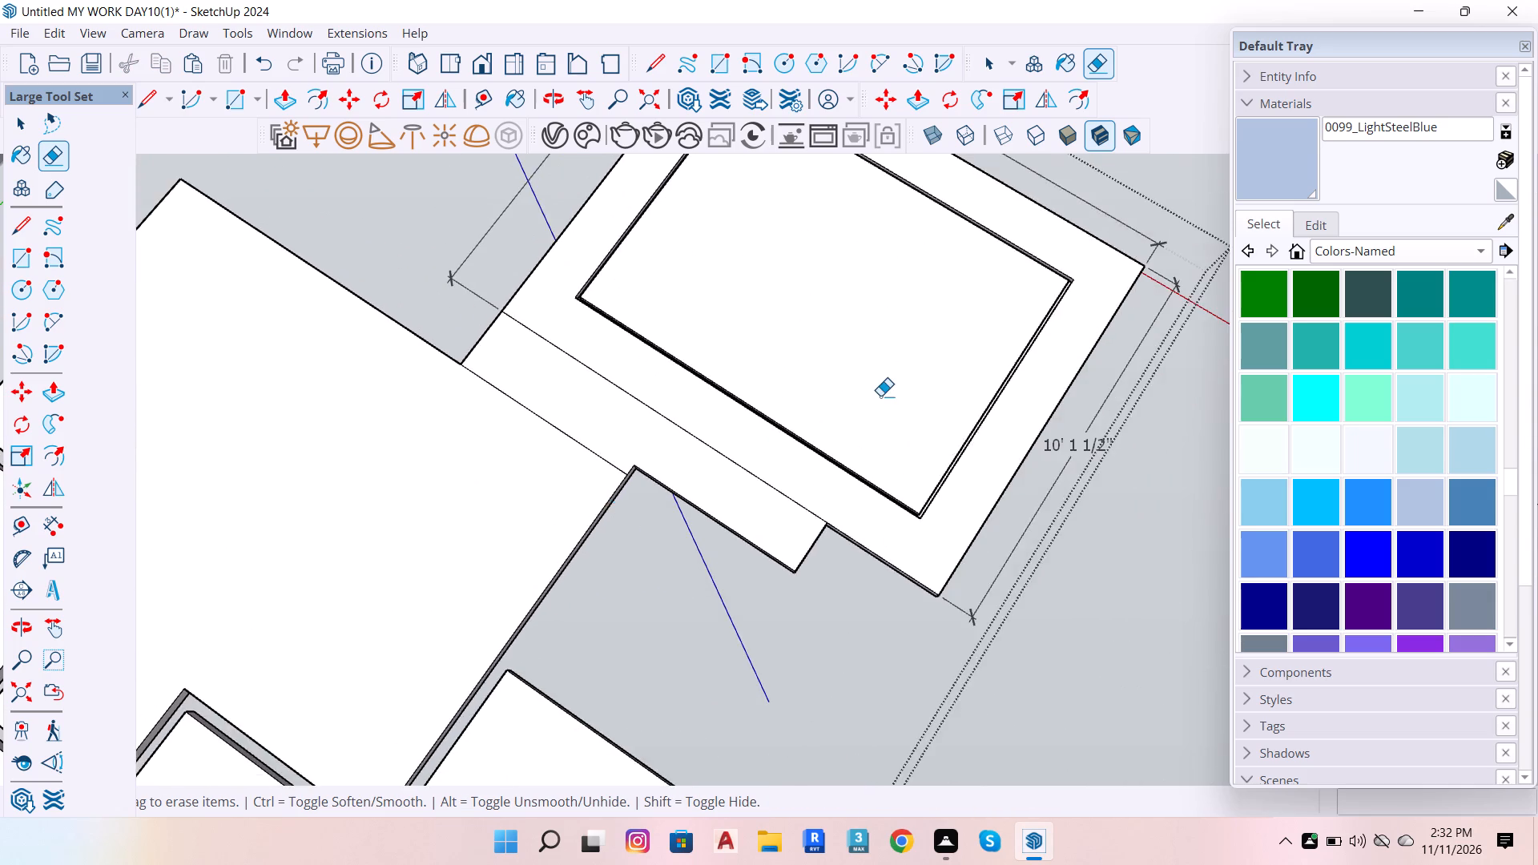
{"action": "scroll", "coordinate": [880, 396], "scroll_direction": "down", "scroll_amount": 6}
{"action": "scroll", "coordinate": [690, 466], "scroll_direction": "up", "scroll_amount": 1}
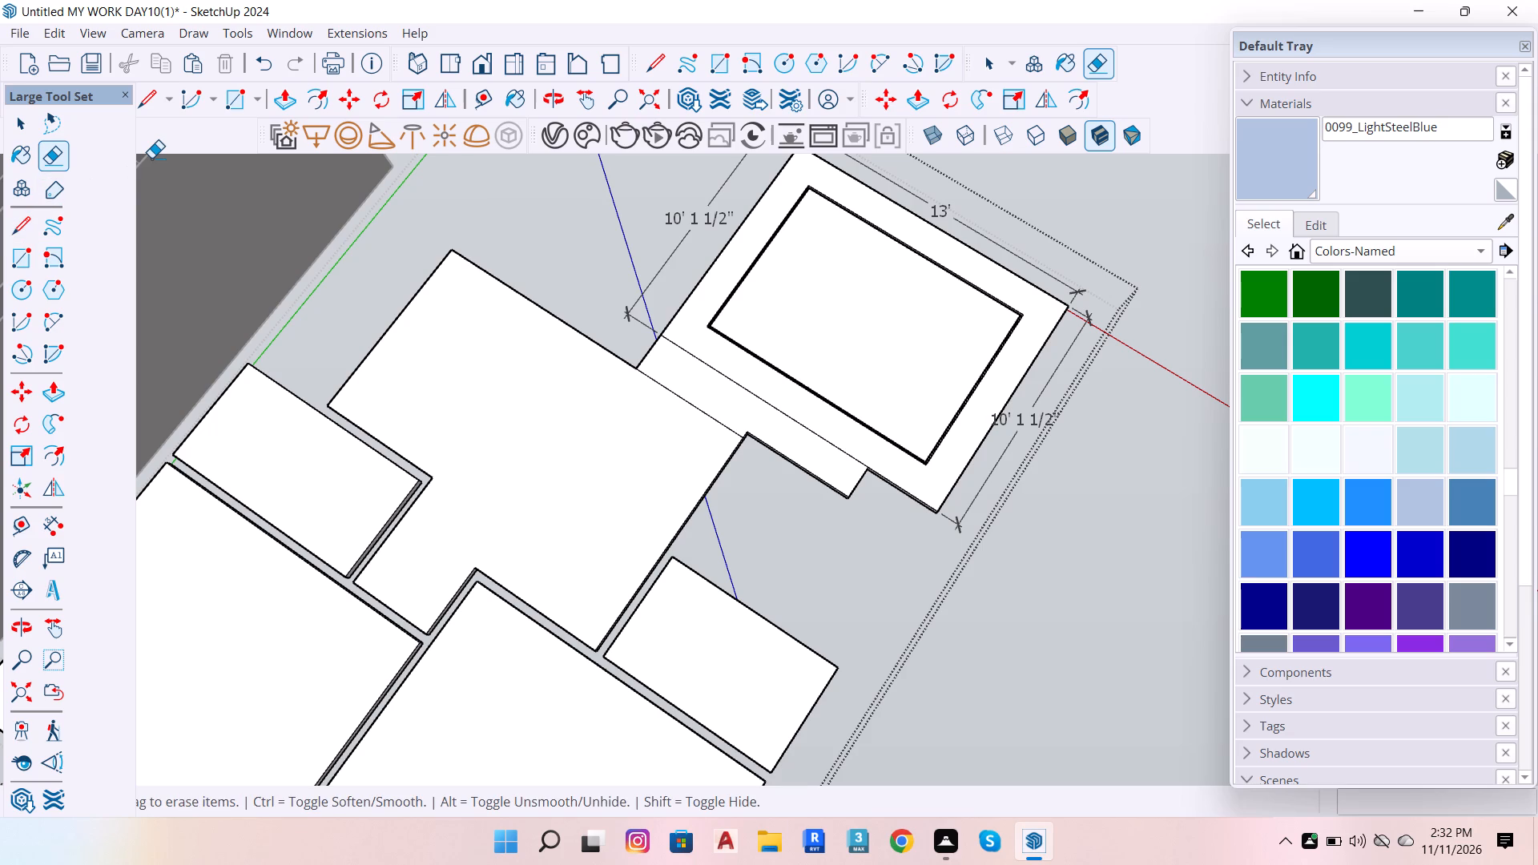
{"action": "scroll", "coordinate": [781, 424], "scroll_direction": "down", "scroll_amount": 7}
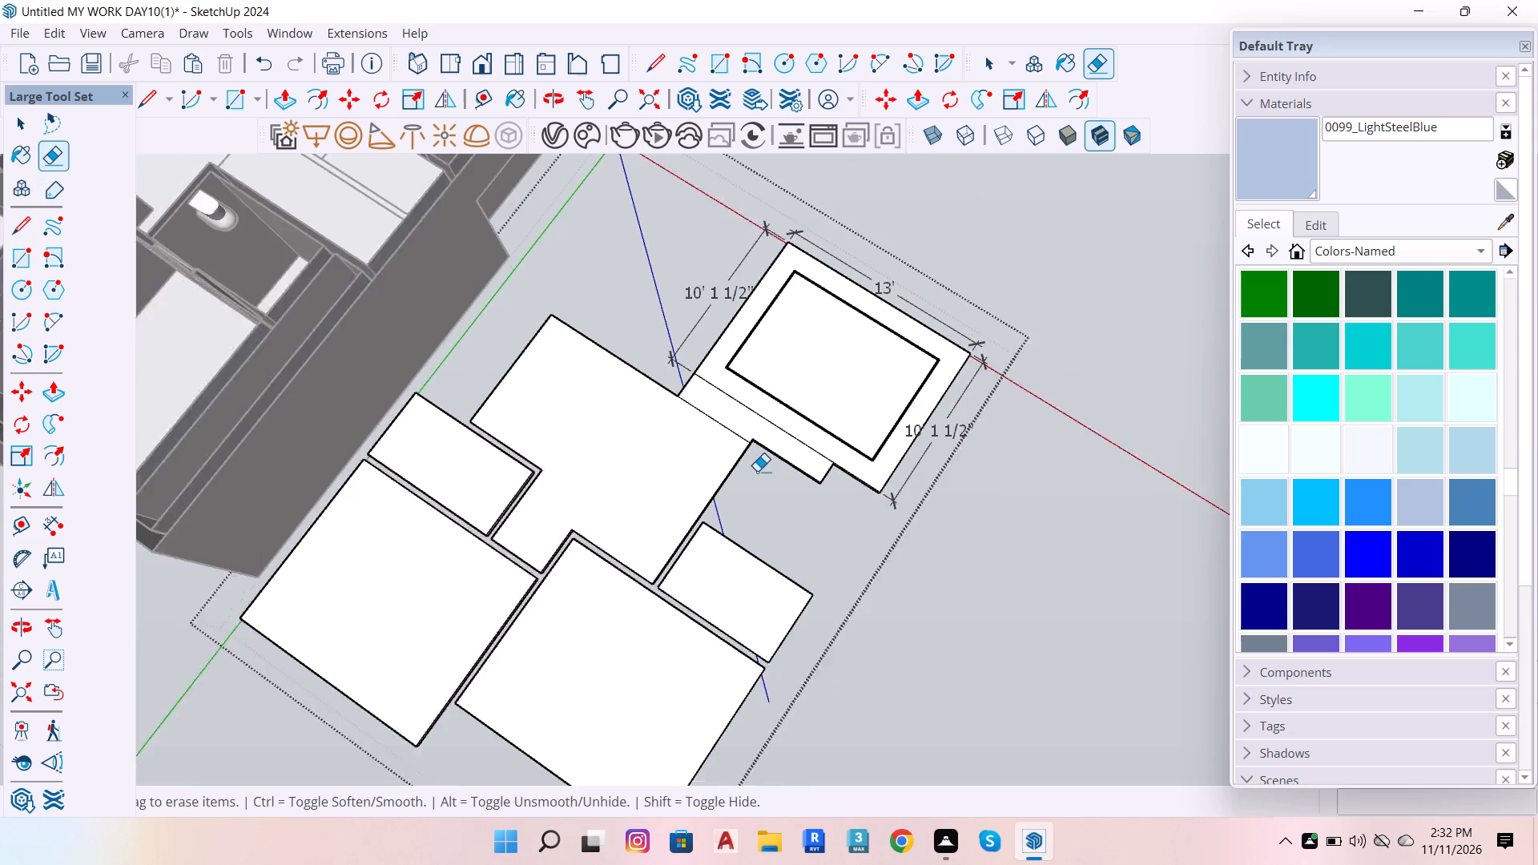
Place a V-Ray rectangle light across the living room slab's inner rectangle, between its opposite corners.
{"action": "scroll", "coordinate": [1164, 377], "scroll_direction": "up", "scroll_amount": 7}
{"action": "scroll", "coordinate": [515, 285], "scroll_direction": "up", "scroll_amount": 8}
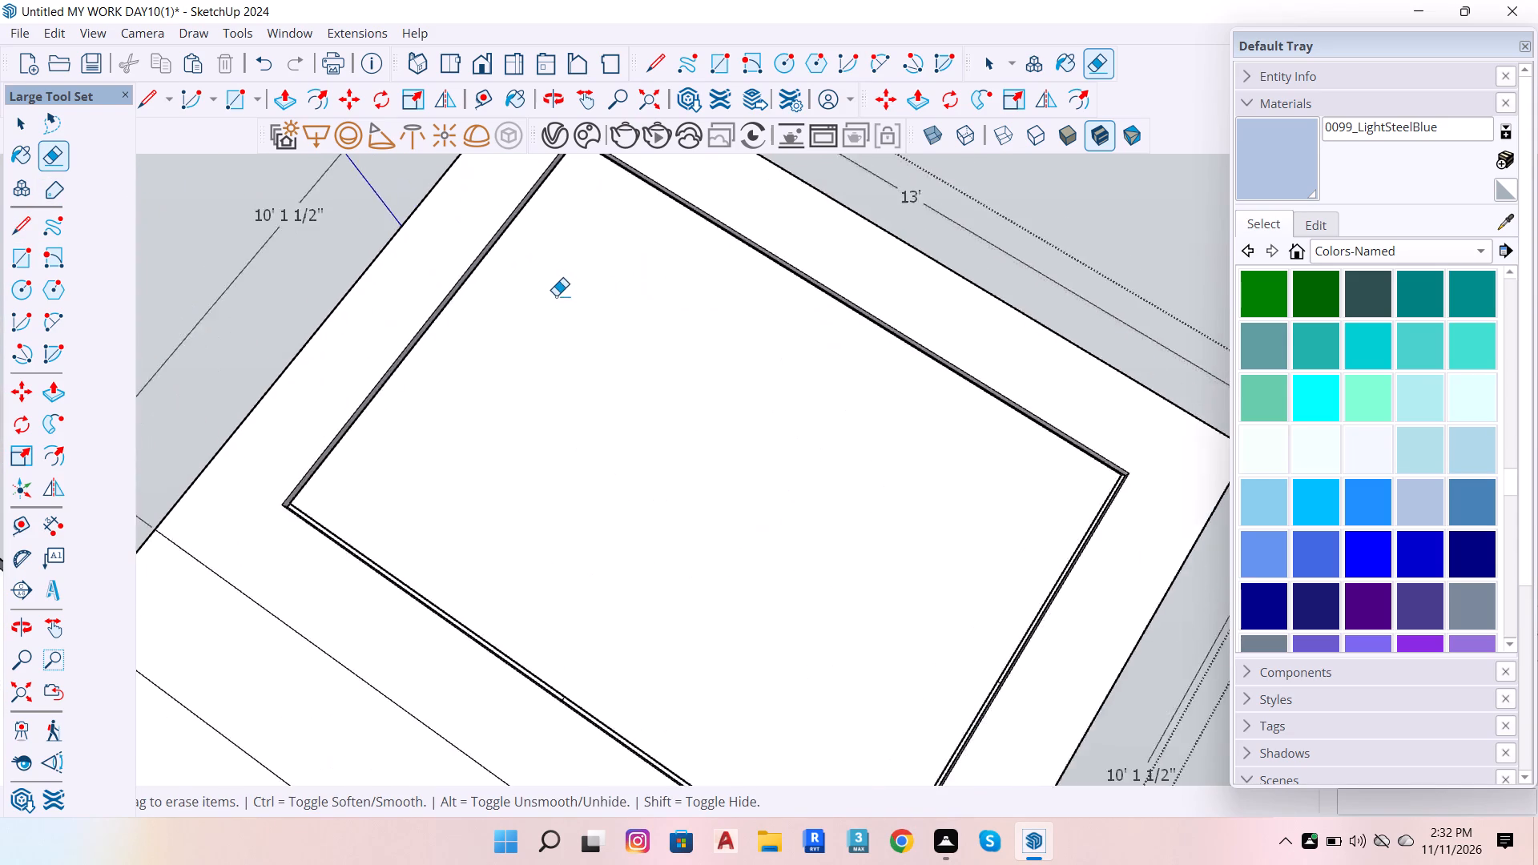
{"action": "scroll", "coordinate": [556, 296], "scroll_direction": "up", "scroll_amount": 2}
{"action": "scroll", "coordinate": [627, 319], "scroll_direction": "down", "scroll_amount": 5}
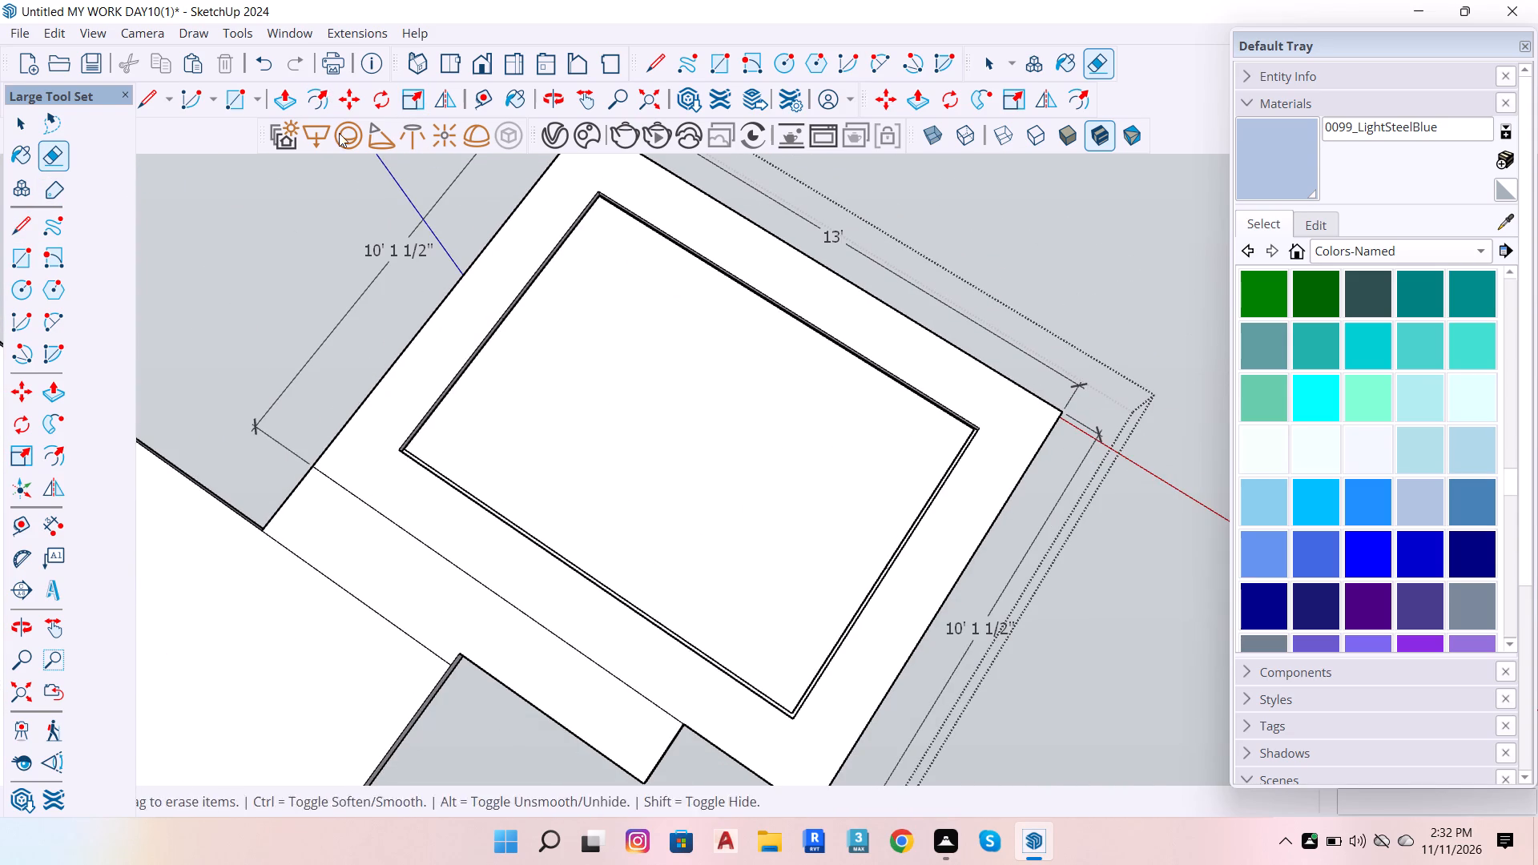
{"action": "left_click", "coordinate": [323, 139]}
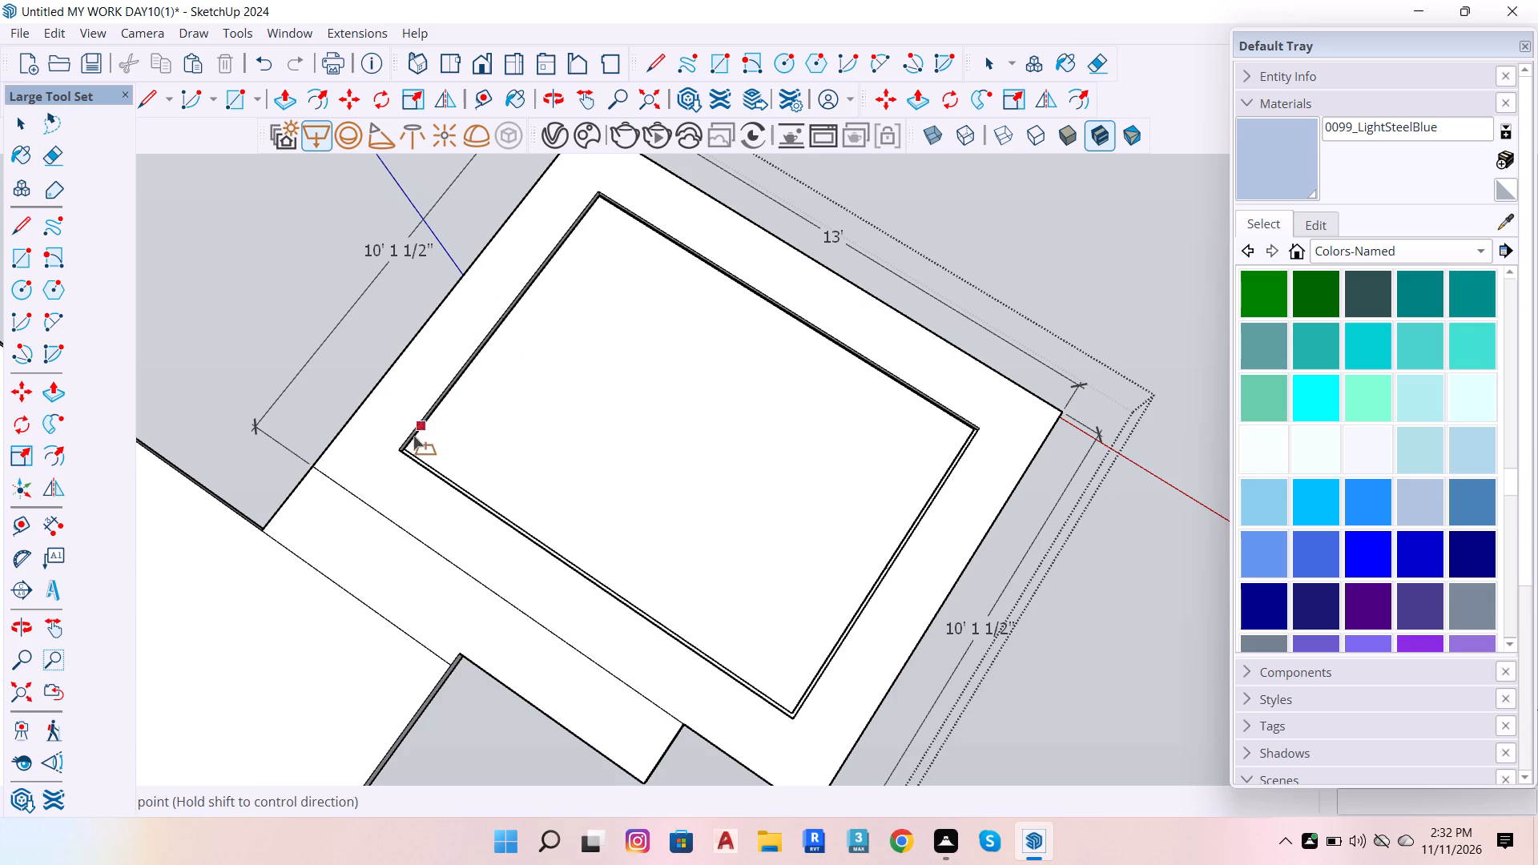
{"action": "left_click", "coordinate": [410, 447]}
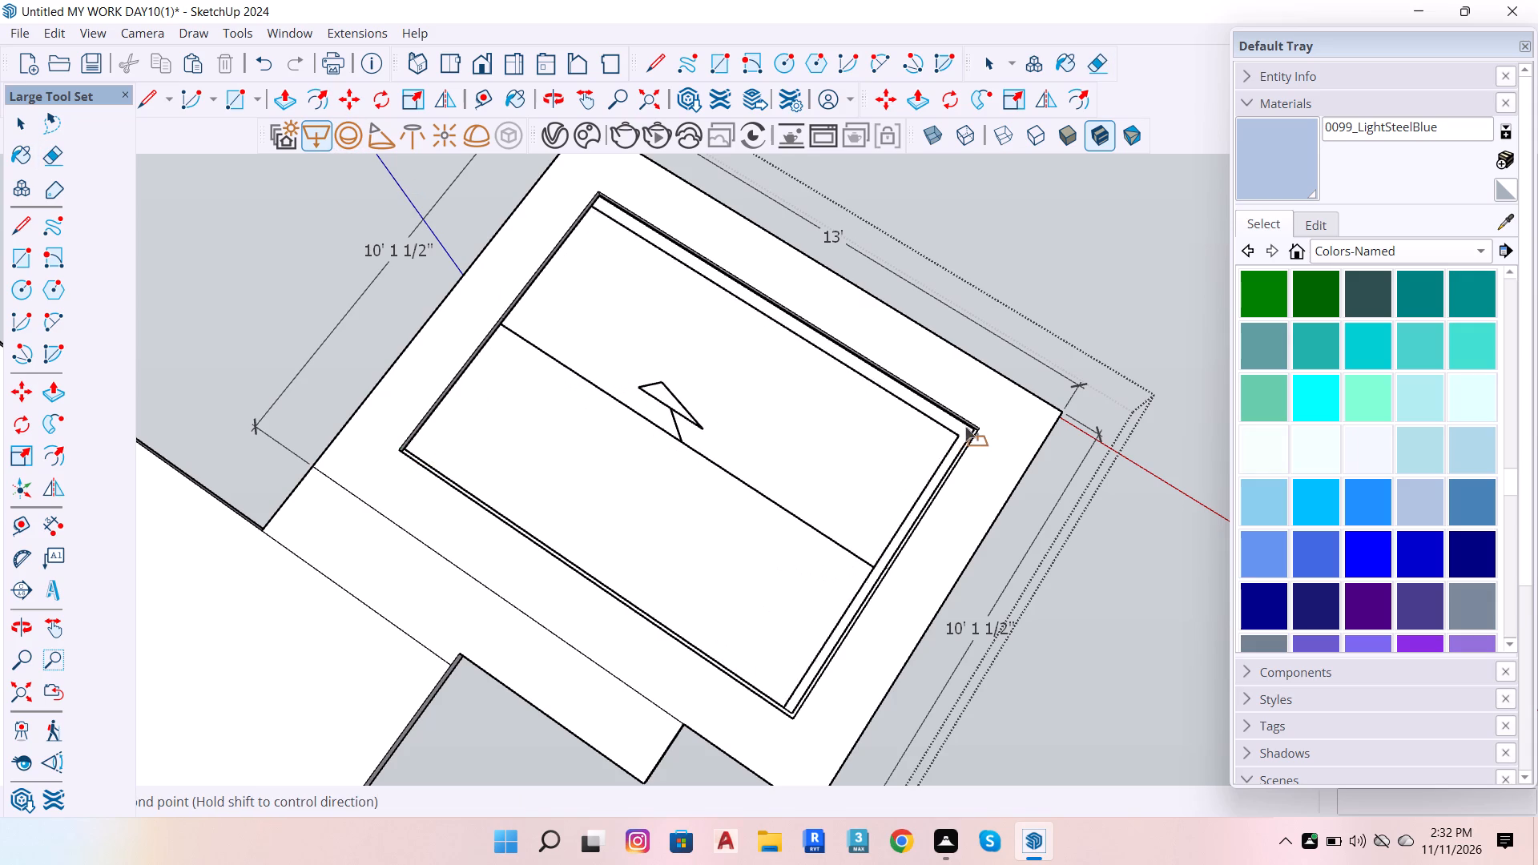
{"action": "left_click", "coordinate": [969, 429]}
Render the slabs with V-Ray, examine the lit living room rectangle in the frame buffer, and close it.
{"action": "scroll", "coordinate": [521, 461], "scroll_direction": "down", "scroll_amount": 7}
{"action": "scroll", "coordinate": [946, 301], "scroll_direction": "down", "scroll_amount": 5}
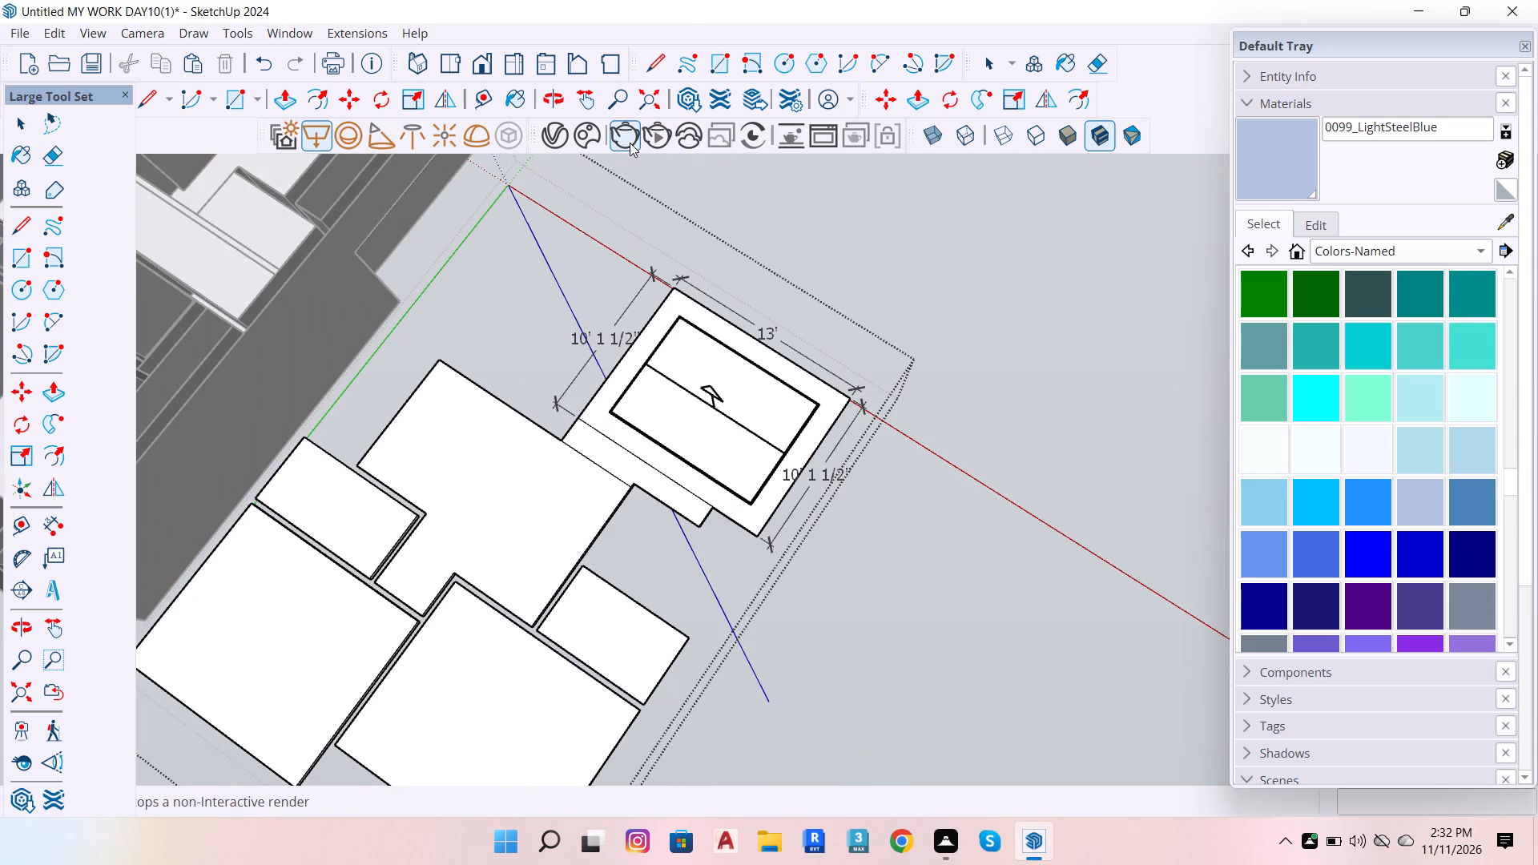
{"action": "left_click", "coordinate": [630, 143]}
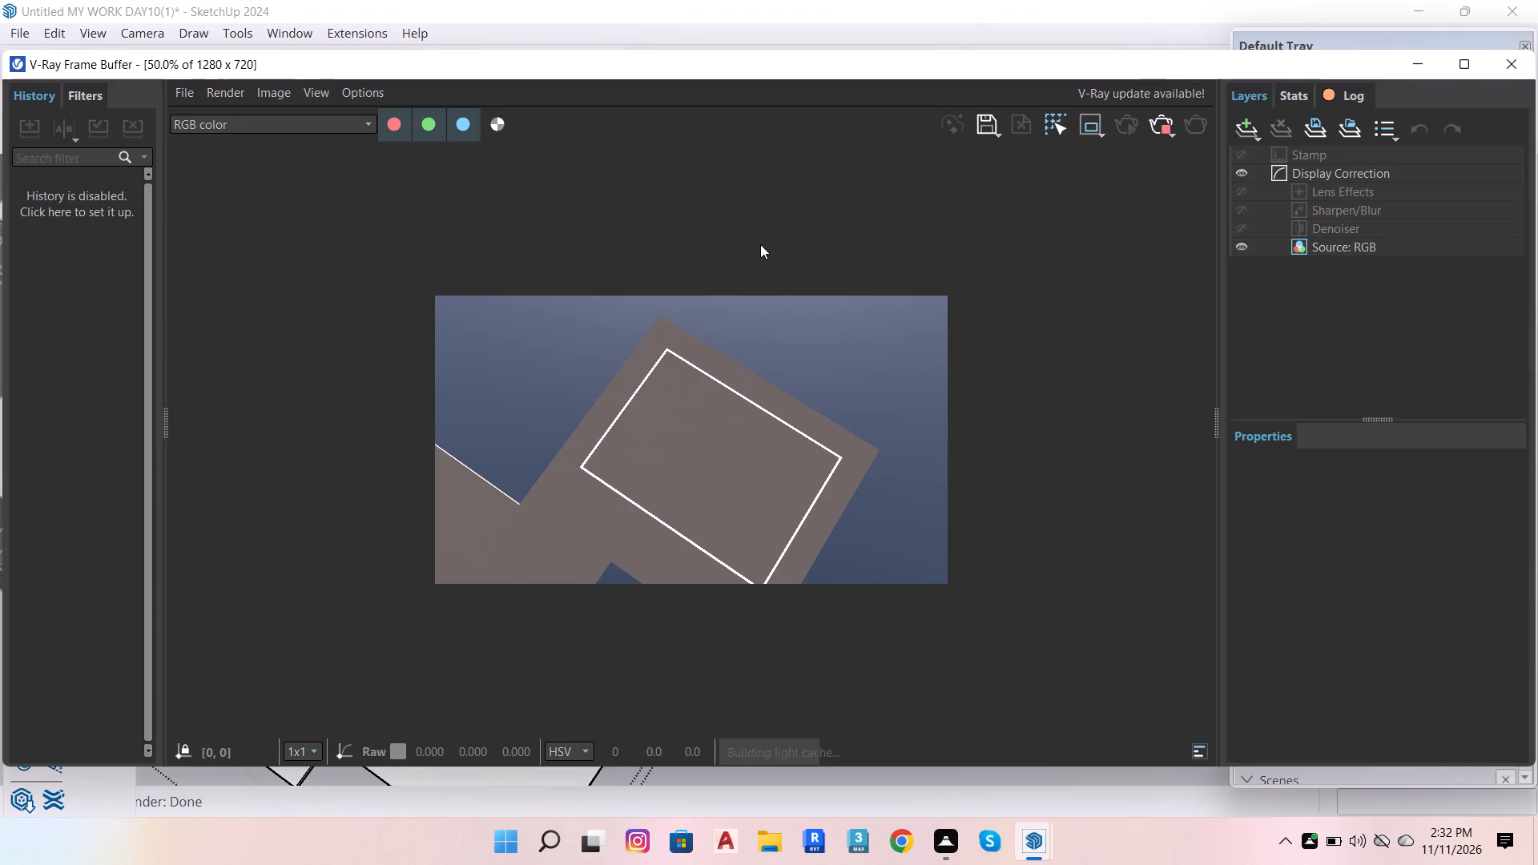
{"action": "scroll", "coordinate": [711, 423], "scroll_direction": "up", "scroll_amount": 5}
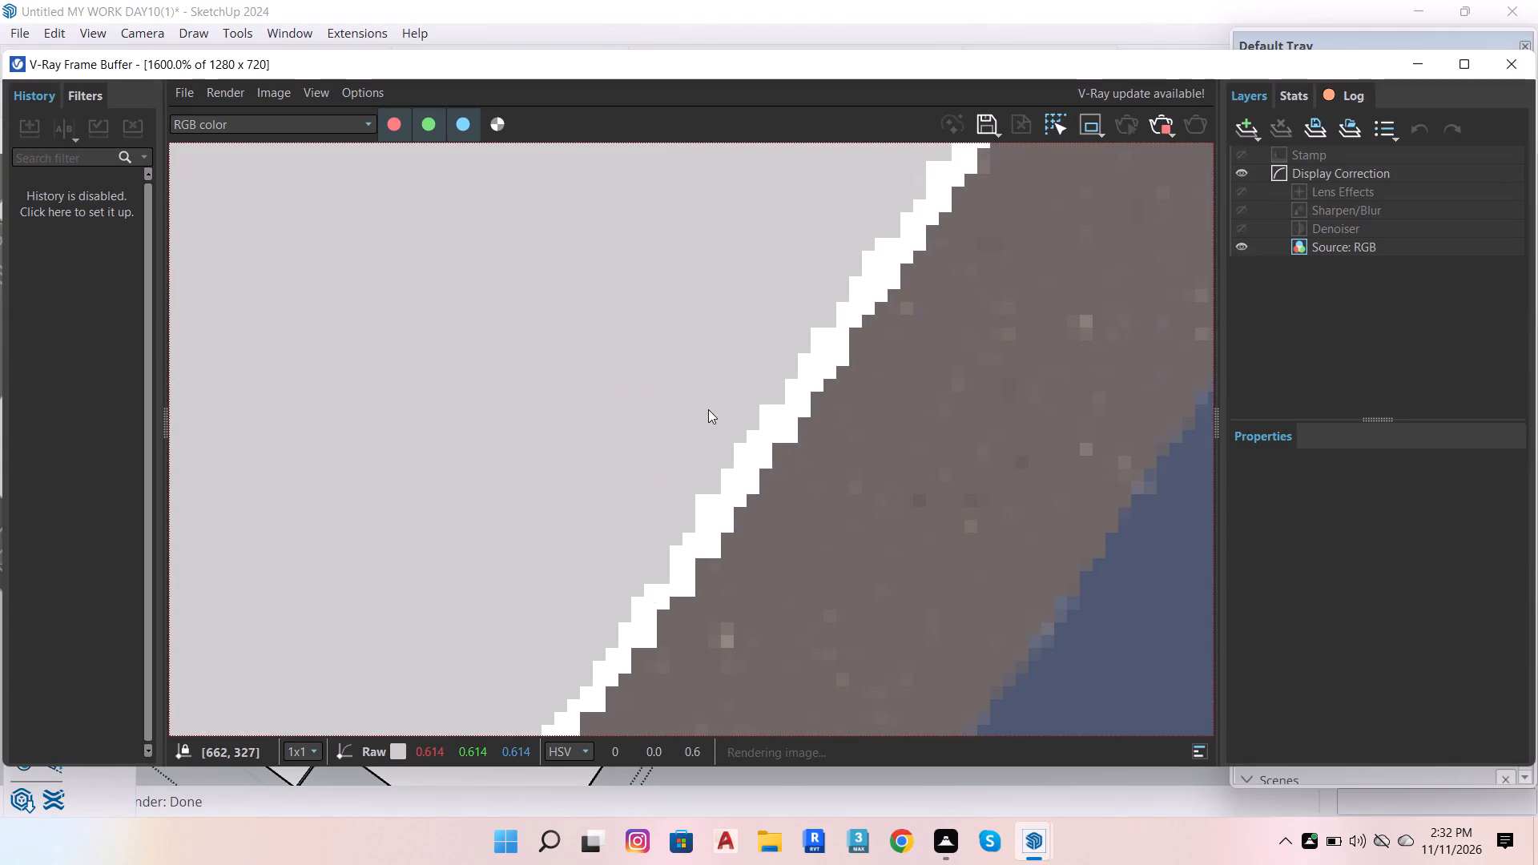
{"action": "scroll", "coordinate": [708, 409], "scroll_direction": "down", "scroll_amount": 3}
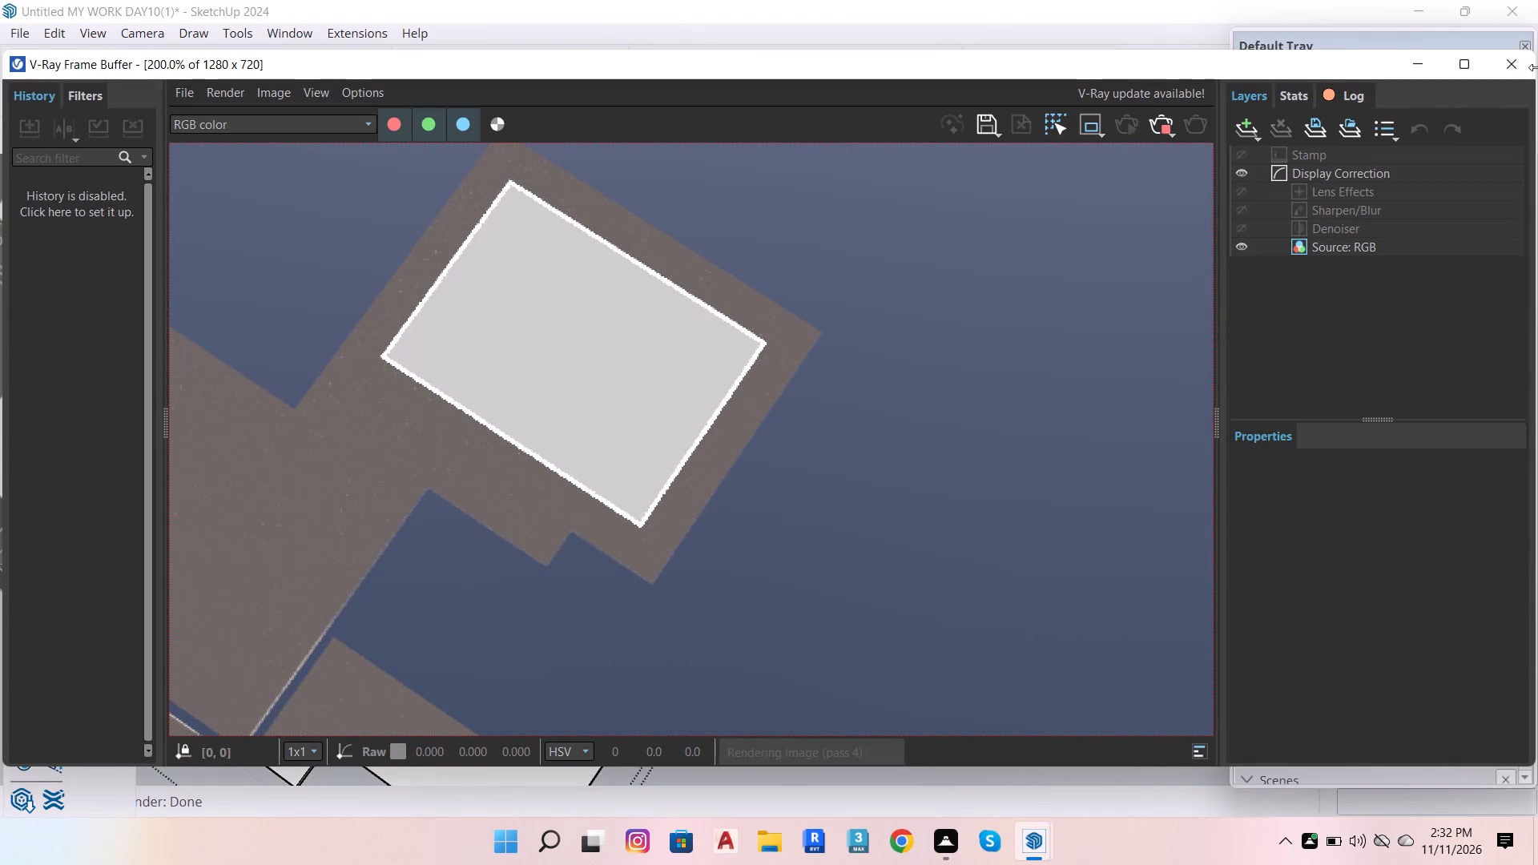
{"action": "left_click", "coordinate": [1517, 63]}
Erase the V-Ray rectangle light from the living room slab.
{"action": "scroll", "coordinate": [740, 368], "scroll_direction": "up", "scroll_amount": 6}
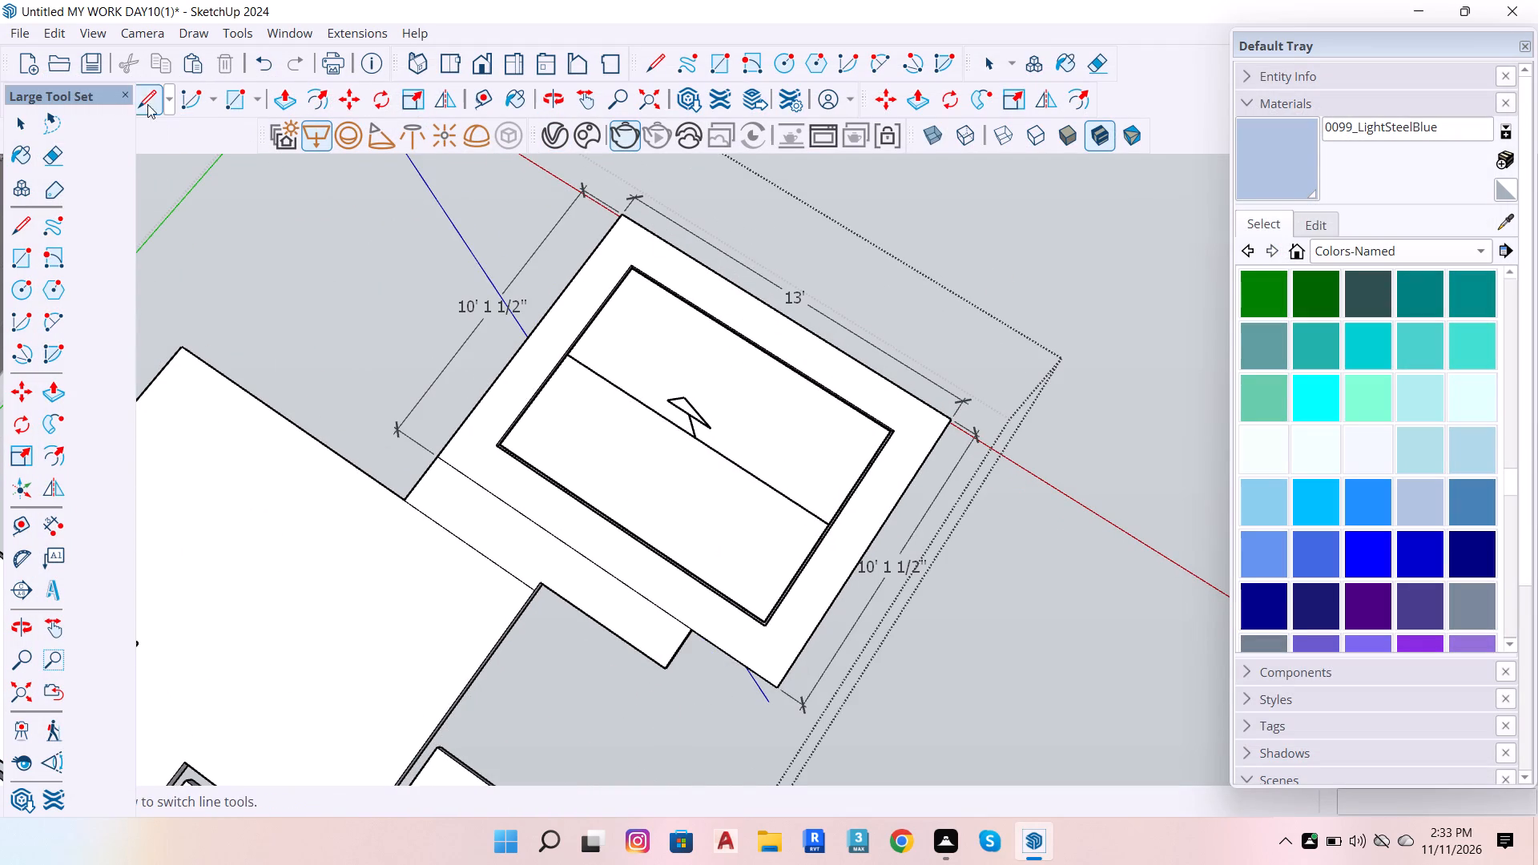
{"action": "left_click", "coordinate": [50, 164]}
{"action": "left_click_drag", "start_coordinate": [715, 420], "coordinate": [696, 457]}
Examine the narrow border strip along the long side of the living room slab's inner rectangle.
{"action": "scroll", "coordinate": [737, 452], "scroll_direction": "up", "scroll_amount": 5}
{"action": "scroll", "coordinate": [822, 485], "scroll_direction": "down", "scroll_amount": 5}
{"action": "scroll", "coordinate": [936, 395], "scroll_direction": "up", "scroll_amount": 7}
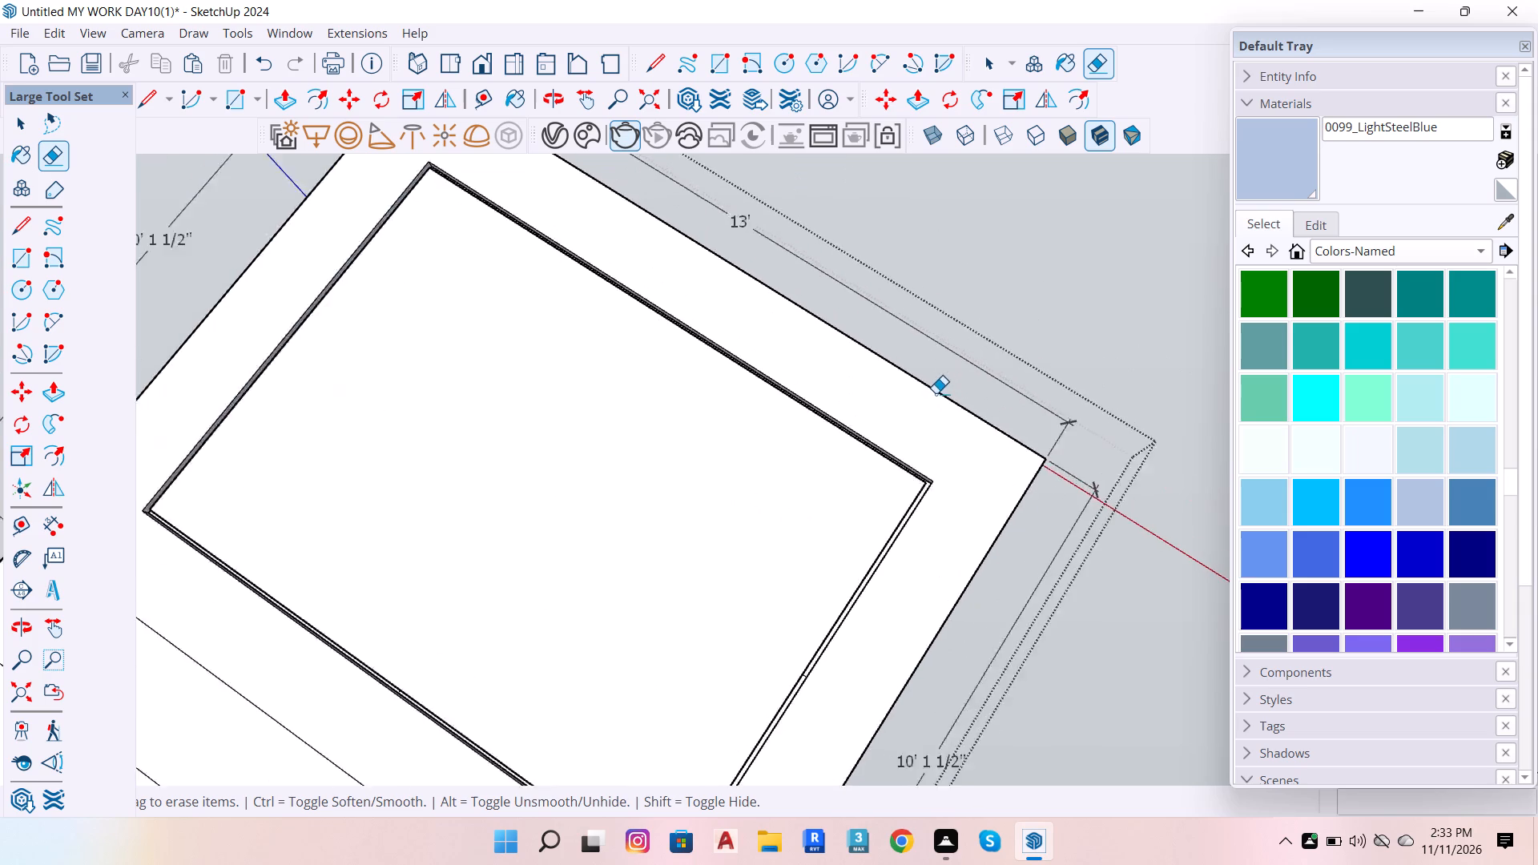
{"action": "scroll", "coordinate": [706, 309], "scroll_direction": "up", "scroll_amount": 16}
{"action": "scroll", "coordinate": [598, 340], "scroll_direction": "up", "scroll_amount": 4}
{"action": "key", "text": "space"}
{"action": "scroll", "coordinate": [598, 329], "scroll_direction": "down", "scroll_amount": 2}
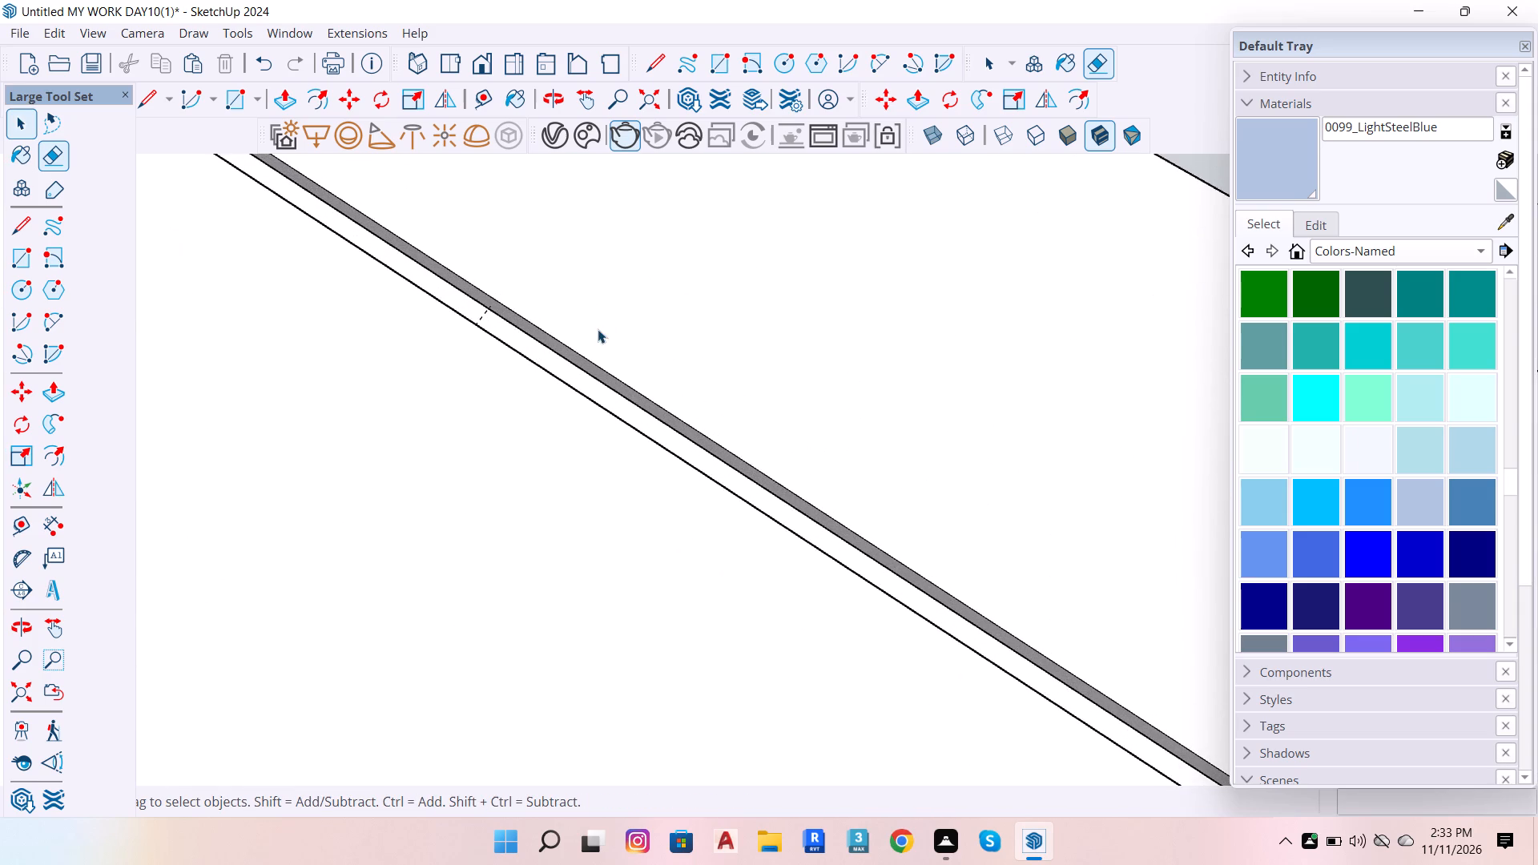
{"action": "scroll", "coordinate": [598, 329], "scroll_direction": "down", "scroll_amount": 9}
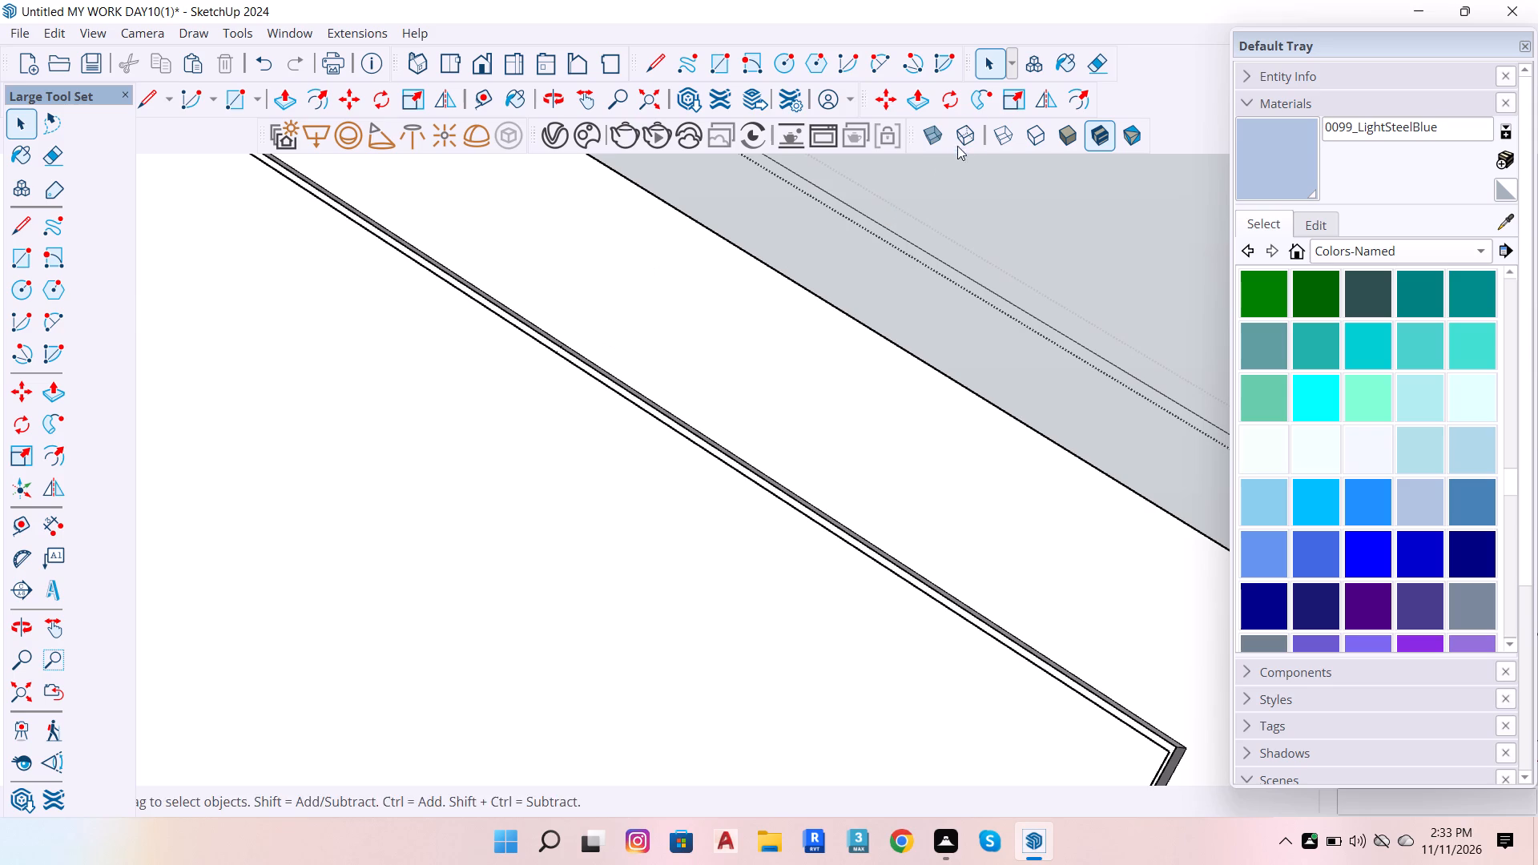
Examine the border in X-ray, back edges, wireframe, hidden line and shaded styles, then restore shaded with textures without back edges.
{"action": "left_click", "coordinate": [936, 121]}
{"action": "scroll", "coordinate": [984, 264], "scroll_direction": "down", "scroll_amount": 4}
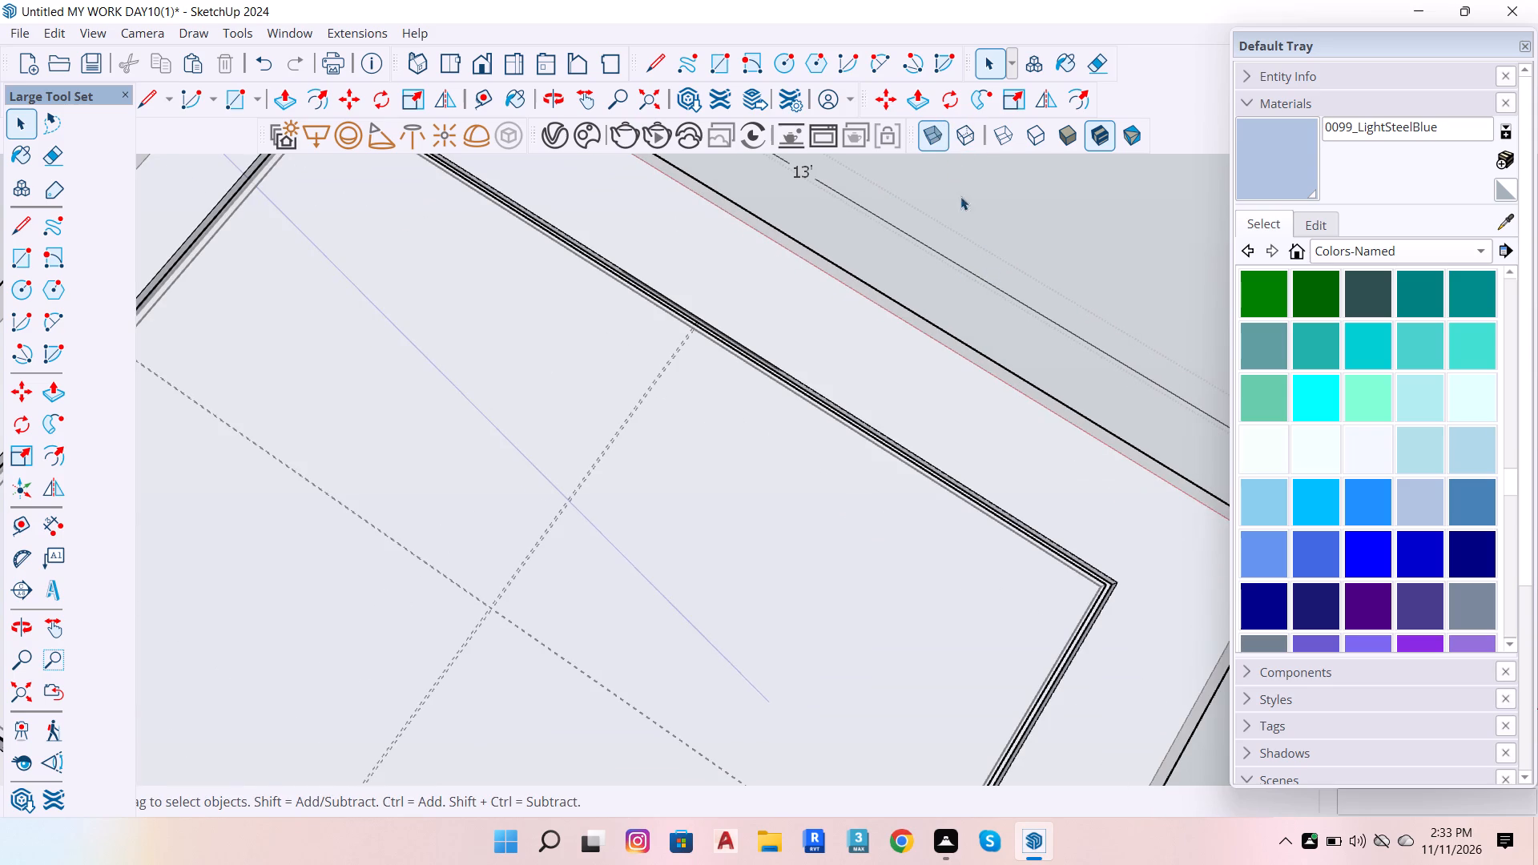
{"action": "left_click", "coordinate": [964, 143]}
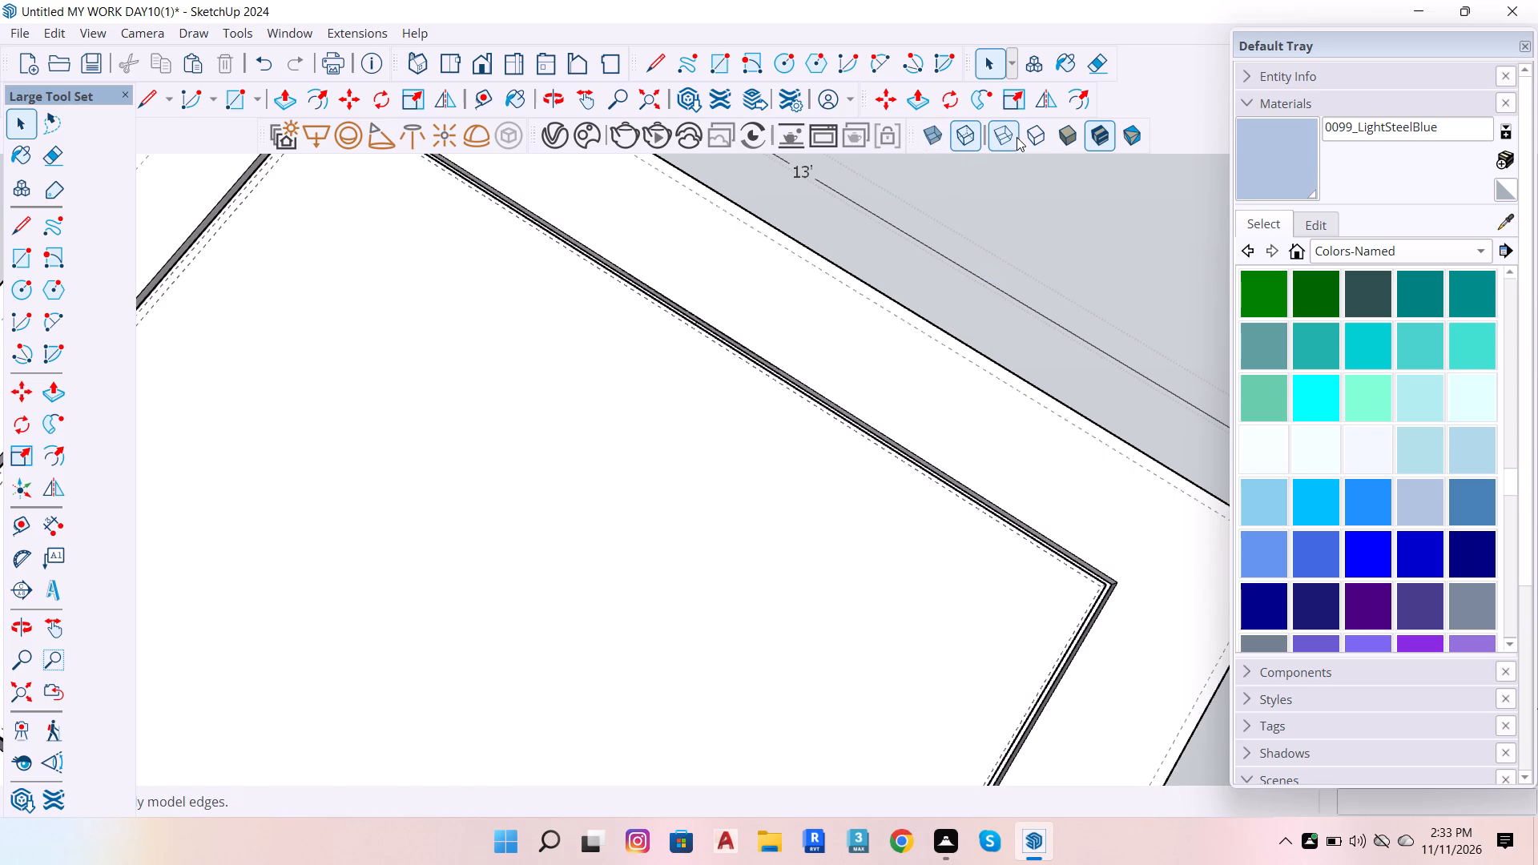
{"action": "left_click", "coordinate": [1005, 143]}
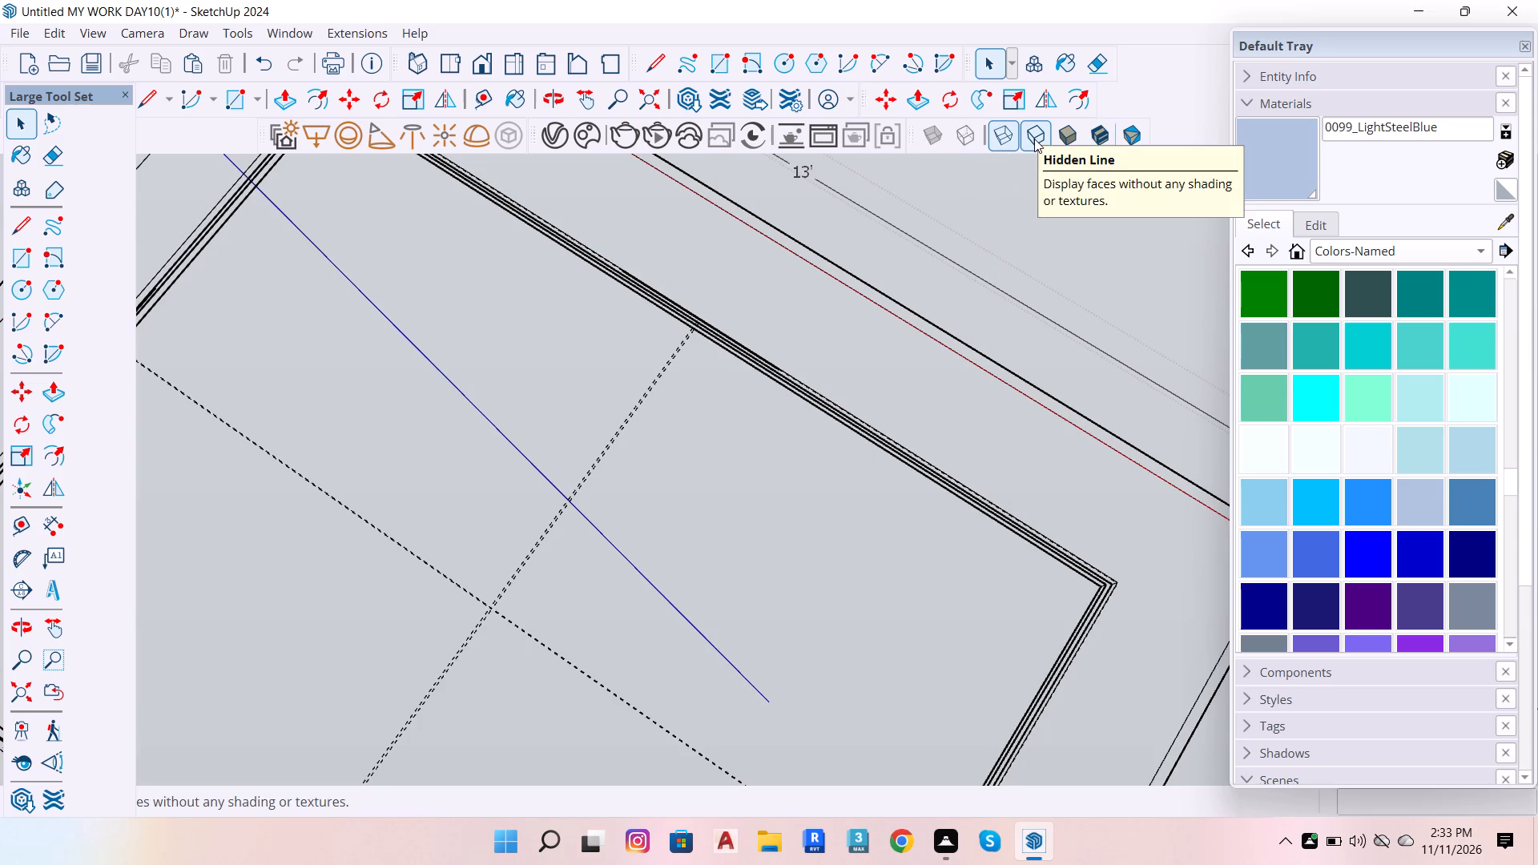
{"action": "left_click", "coordinate": [1034, 139]}
{"action": "scroll", "coordinate": [879, 362], "scroll_direction": "down", "scroll_amount": 5}
{"action": "scroll", "coordinate": [717, 472], "scroll_direction": "up", "scroll_amount": 7}
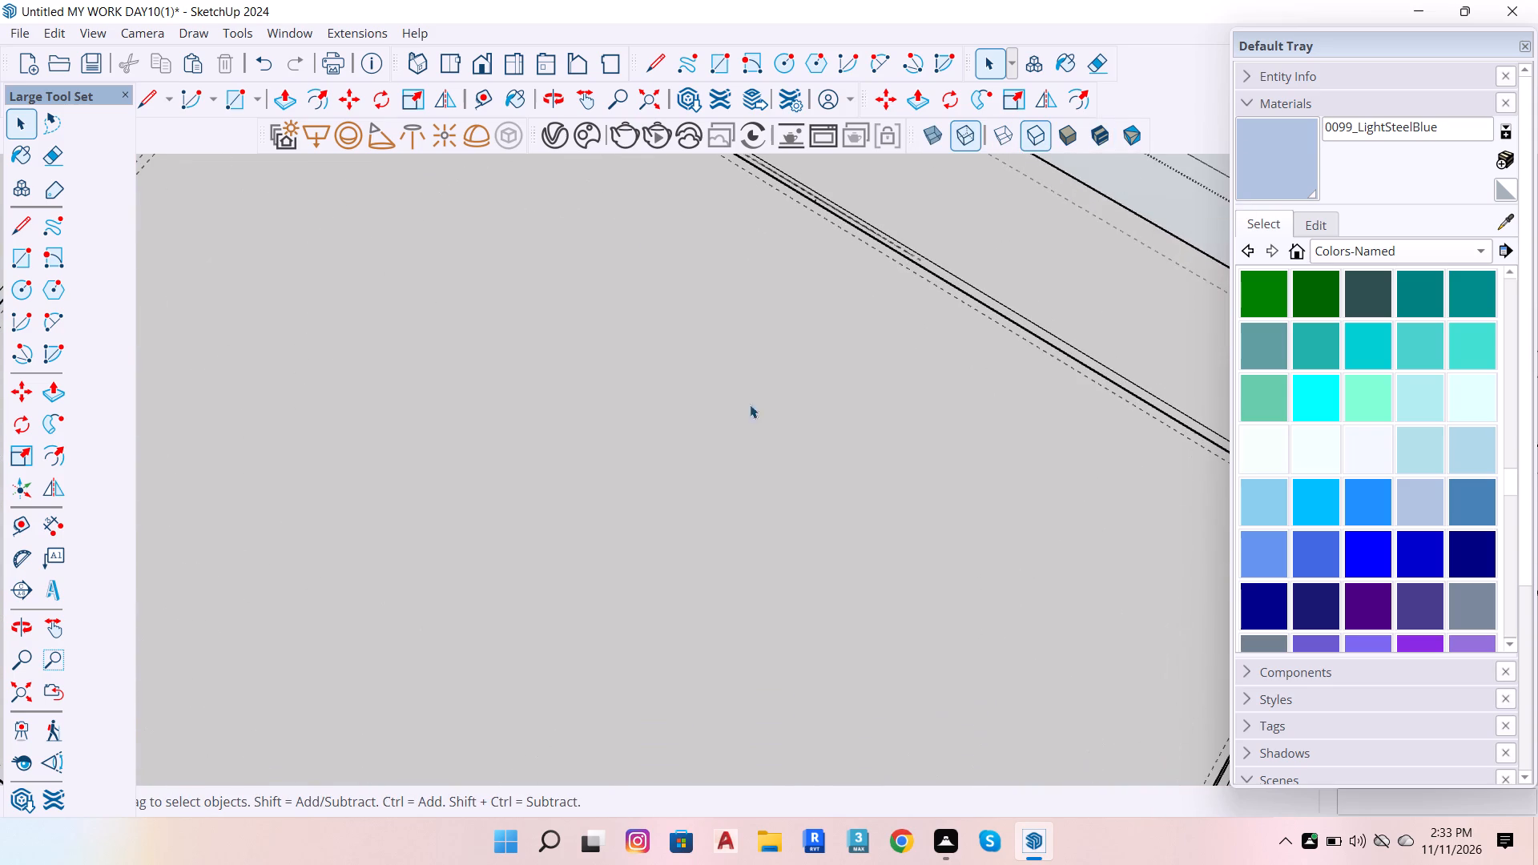
{"action": "left_click", "coordinate": [1073, 143]}
{"action": "left_click", "coordinate": [1089, 137]}
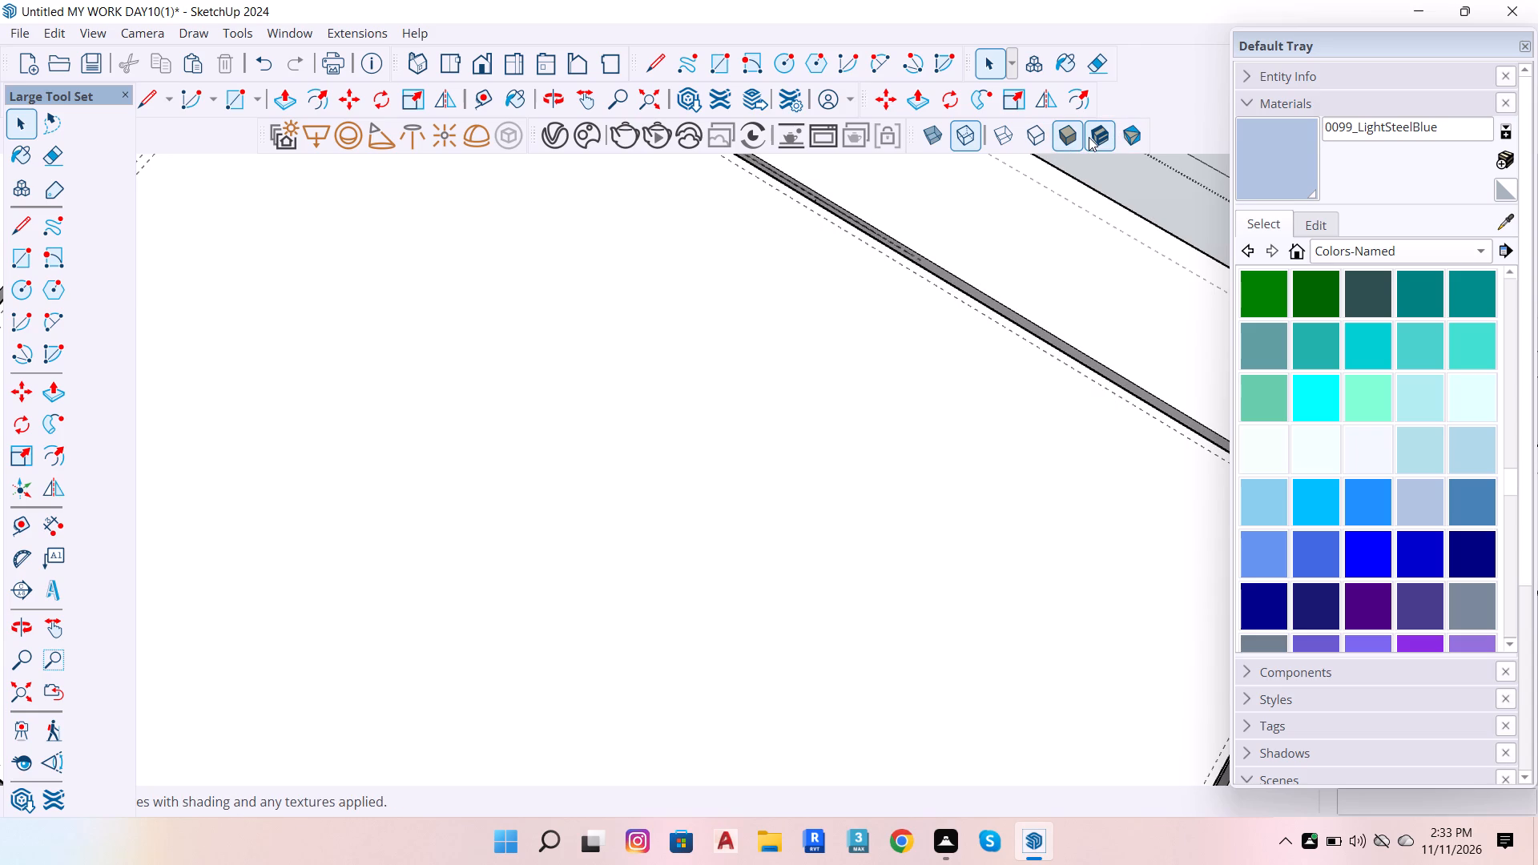
{"action": "scroll", "coordinate": [975, 334], "scroll_direction": "down", "scroll_amount": 6}
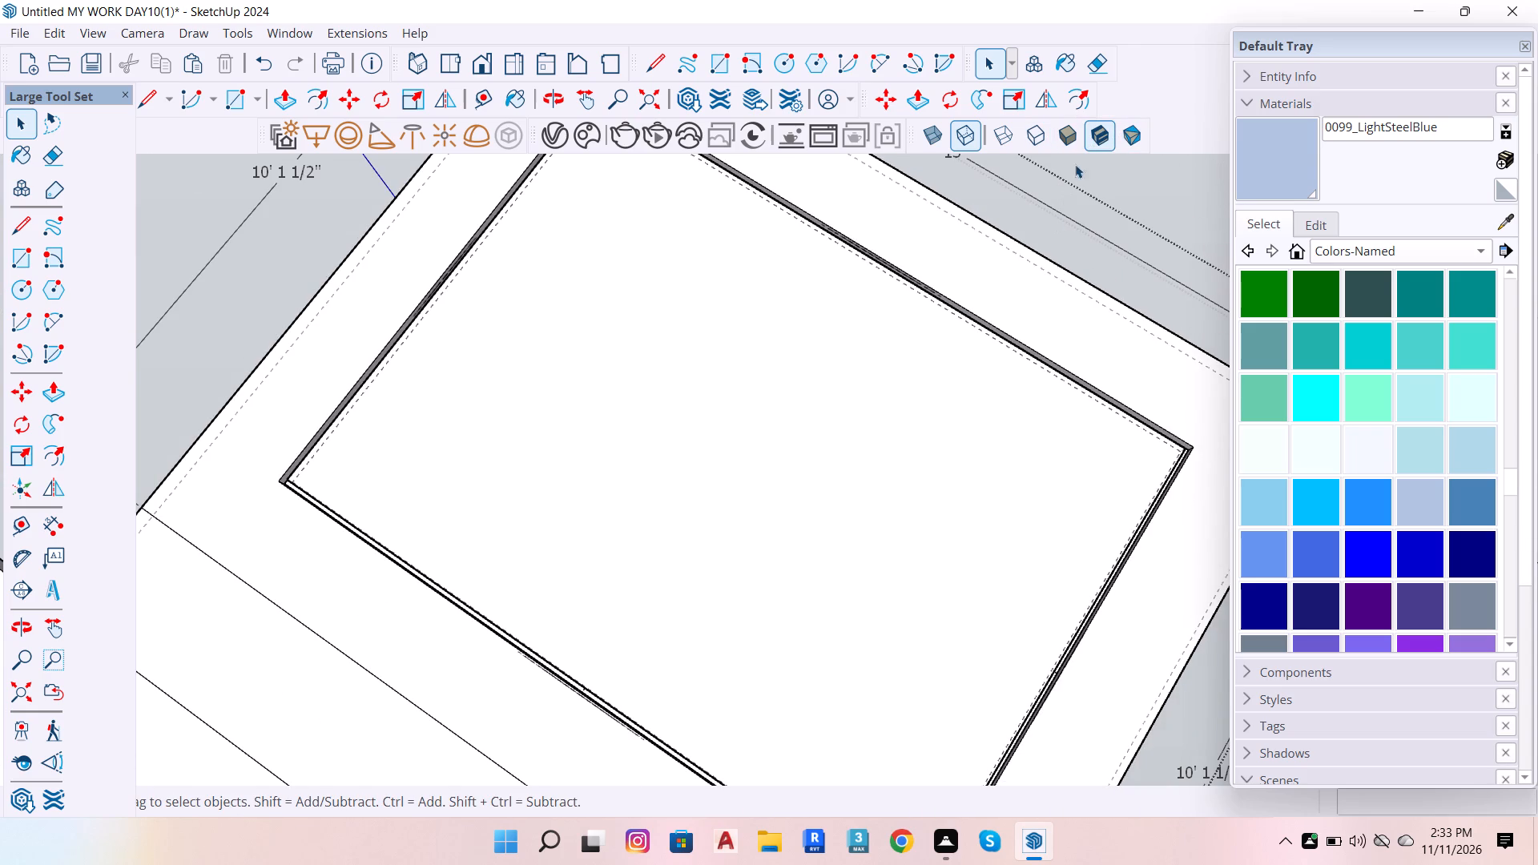
{"action": "left_click", "coordinate": [976, 132]}
{"action": "scroll", "coordinate": [1032, 348], "scroll_direction": "down", "scroll_amount": 6}
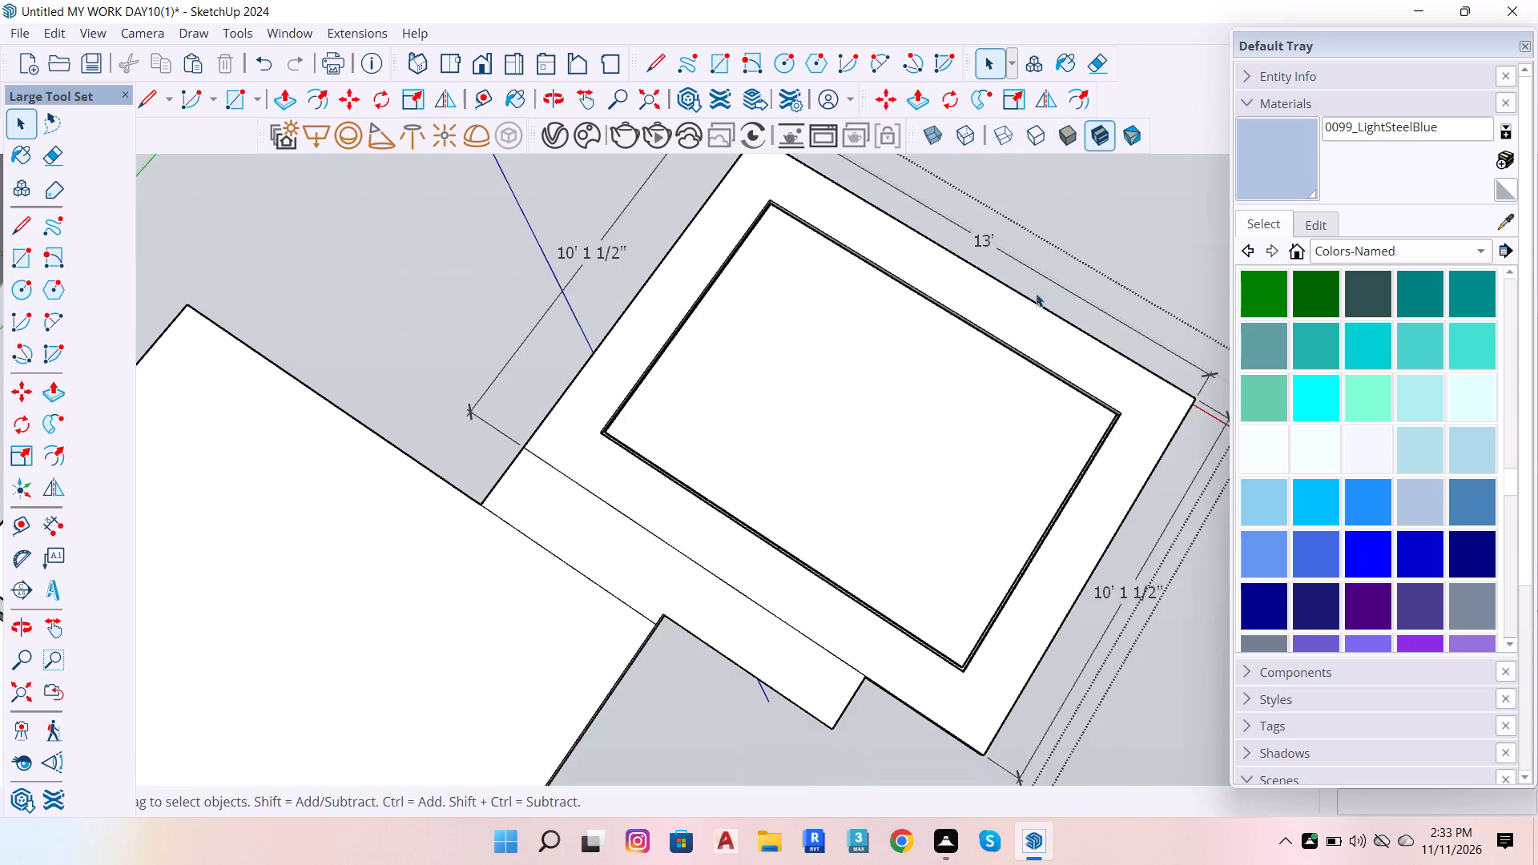
Examine the border strip's edges again along the long side of the living room slab's inner rectangle.
{"action": "scroll", "coordinate": [1016, 261], "scroll_direction": "up", "scroll_amount": 9}
{"action": "scroll", "coordinate": [919, 317], "scroll_direction": "up", "scroll_amount": 13}
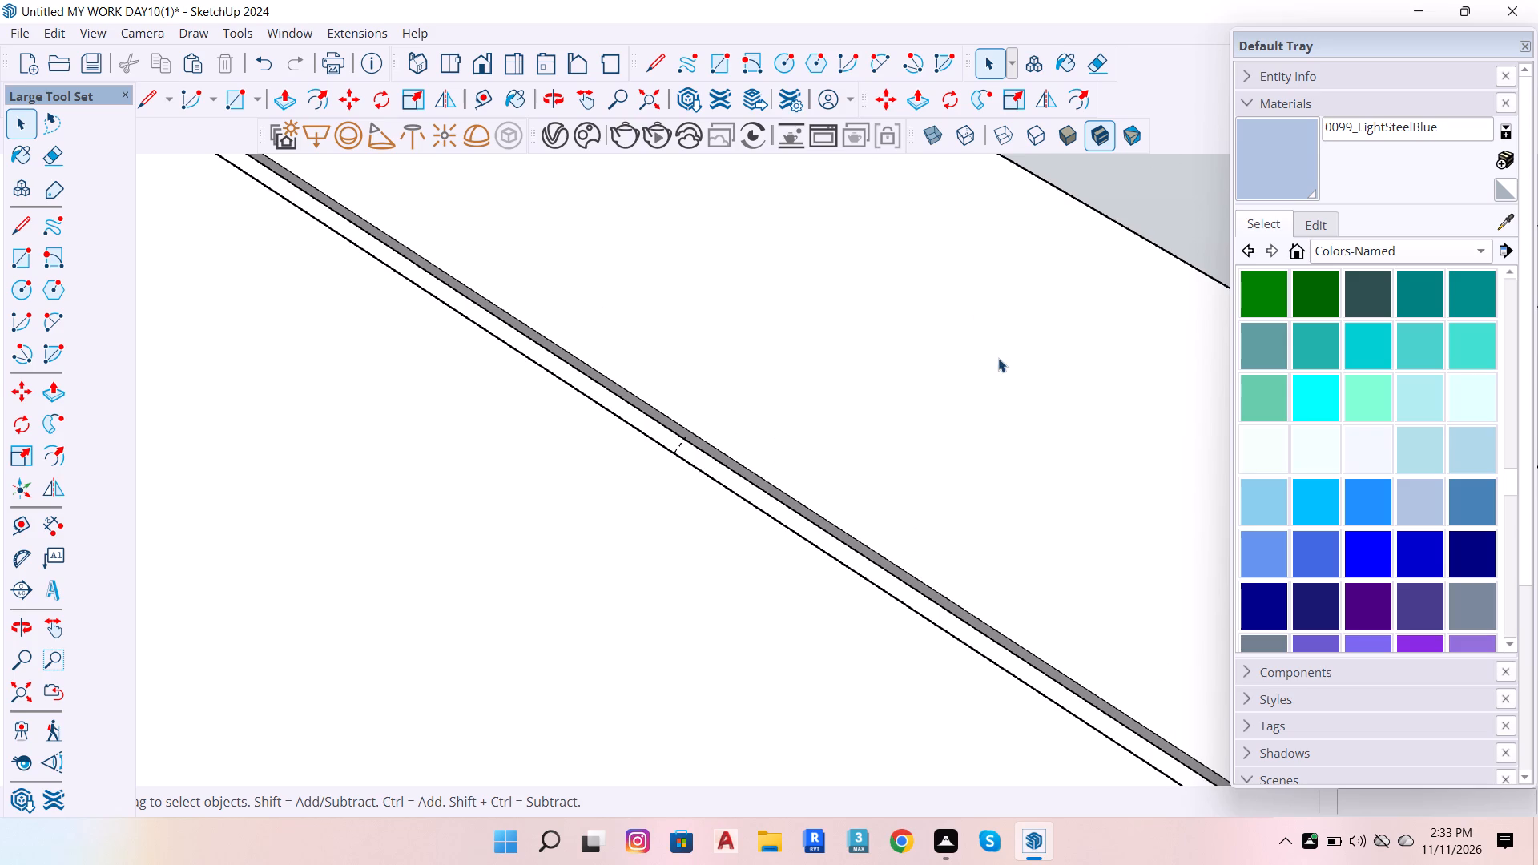
{"action": "scroll", "coordinate": [996, 387], "scroll_direction": "down", "scroll_amount": 2}
{"action": "scroll", "coordinate": [993, 509], "scroll_direction": "down", "scroll_amount": 9}
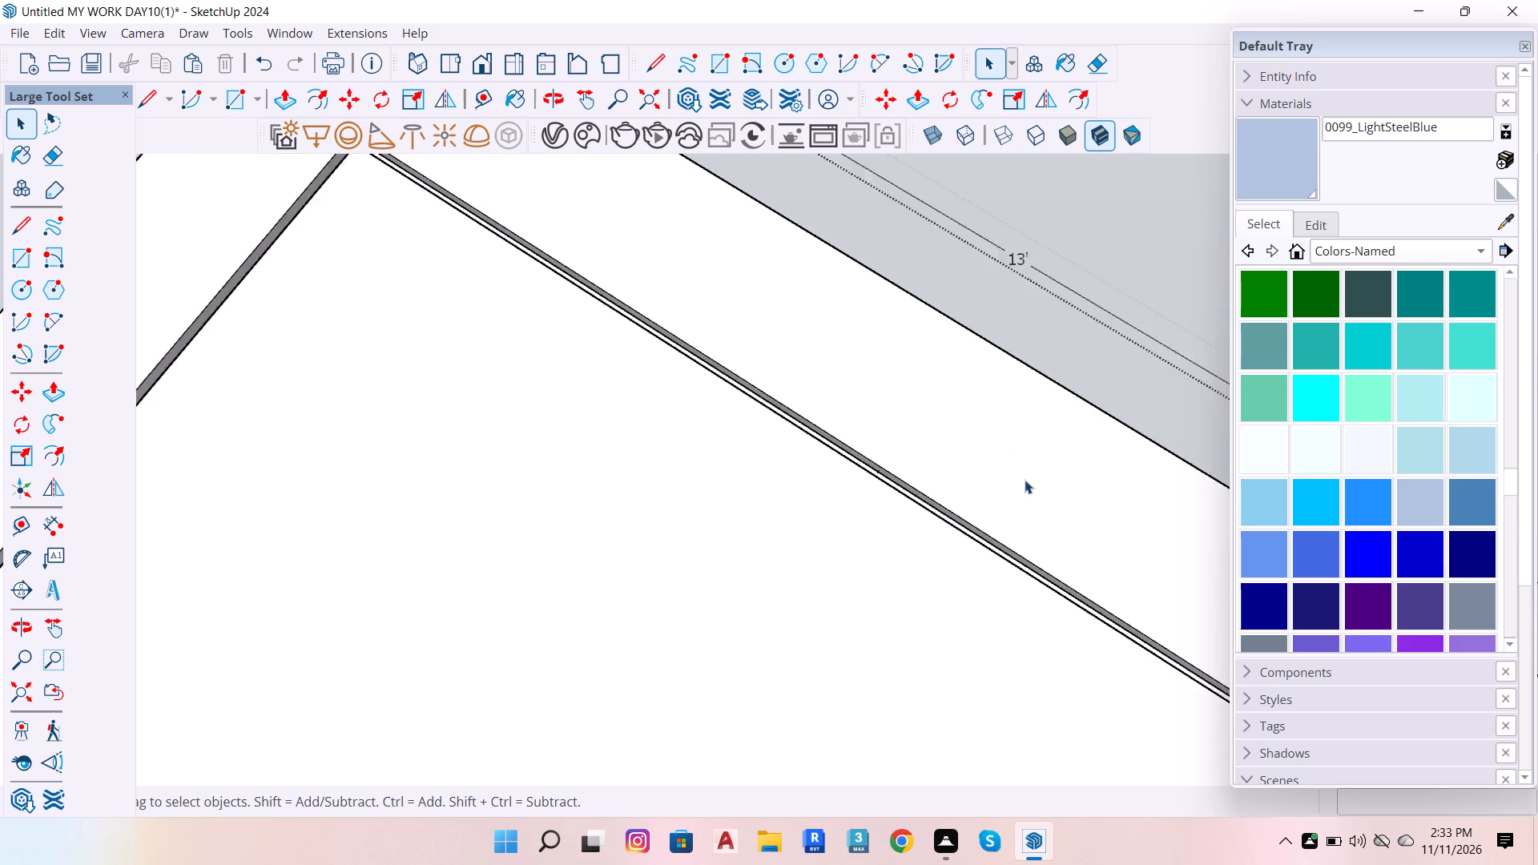
{"action": "scroll", "coordinate": [1025, 480], "scroll_direction": "down", "scroll_amount": 8}
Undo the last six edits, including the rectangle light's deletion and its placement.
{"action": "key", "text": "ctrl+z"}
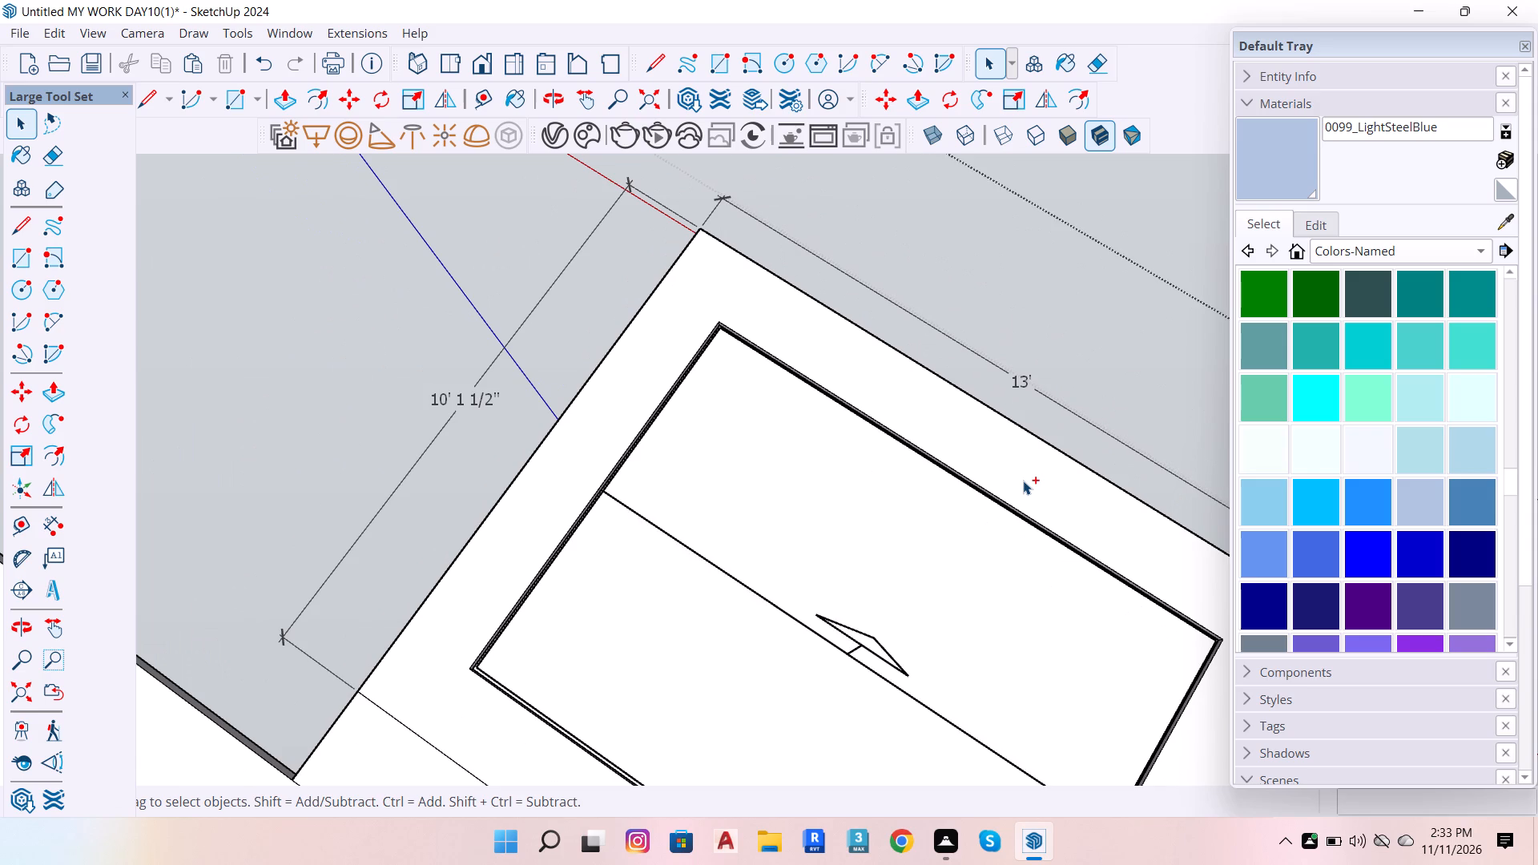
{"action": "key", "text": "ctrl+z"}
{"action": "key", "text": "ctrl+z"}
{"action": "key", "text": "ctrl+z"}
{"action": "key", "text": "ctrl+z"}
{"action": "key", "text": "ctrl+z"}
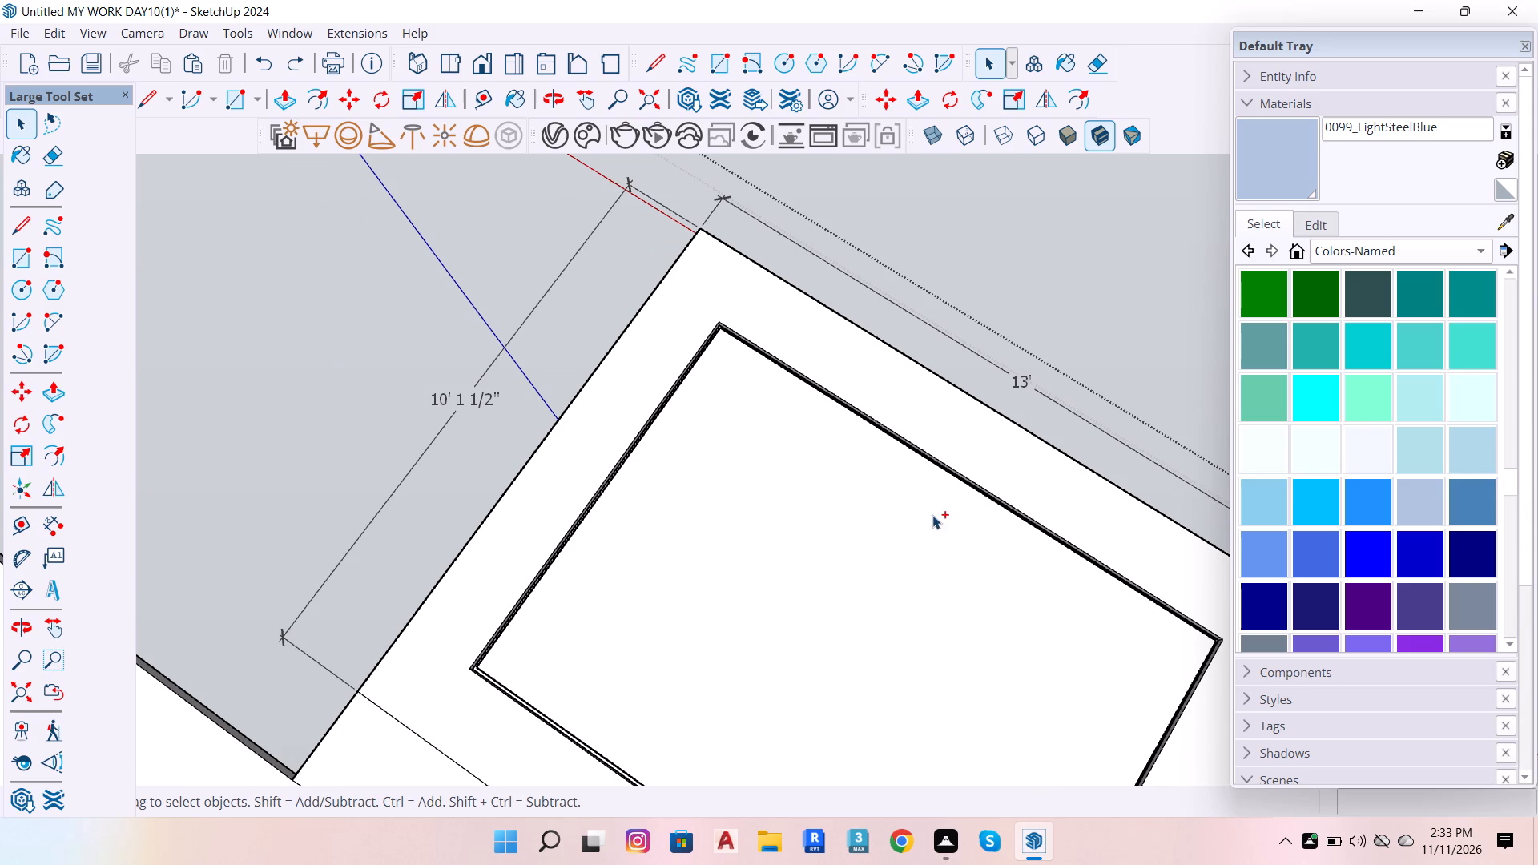
Undo the last thirteen edits, back through the living room slab's dimensions and the extrusions around its inner rectangle.
{"action": "key", "text": "ctrl+z"}
{"action": "key", "text": "ctrl+z"}
{"action": "key", "text": "ctrl+z"}
{"action": "key", "text": "ctrl+z"}
{"action": "scroll", "coordinate": [932, 302], "scroll_direction": "down", "scroll_amount": 1, "text": "ctrl"}
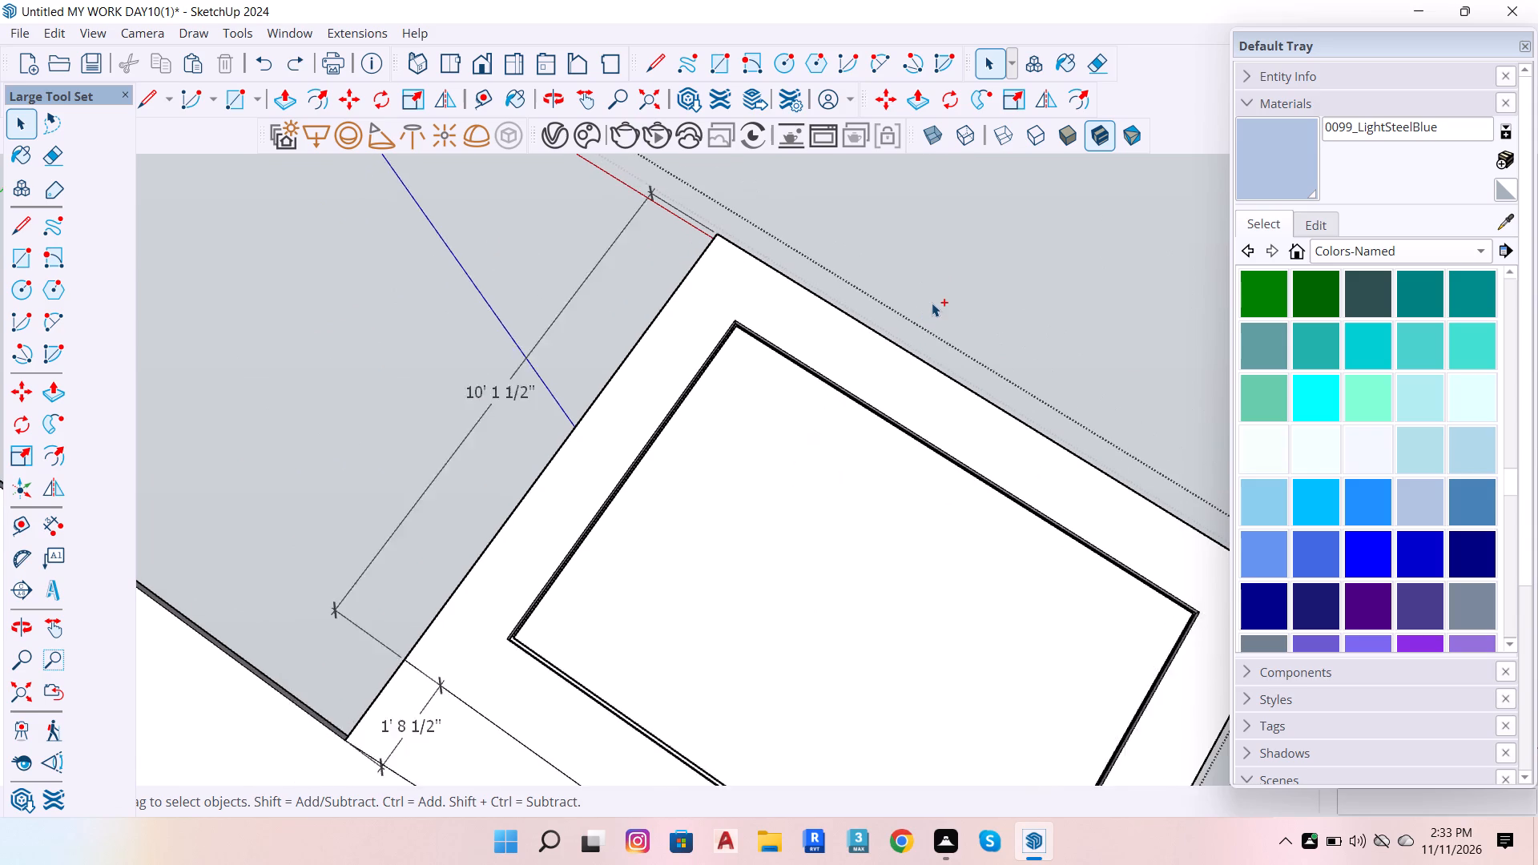
{"action": "scroll", "coordinate": [932, 303], "scroll_direction": "down", "scroll_amount": 1, "text": "ctrl"}
{"action": "key", "text": "ctrl+z"}
{"action": "key", "text": "ctrl+z"}
{"action": "key", "text": "ctrl+z"}
{"action": "key", "text": "ctrl+z"}
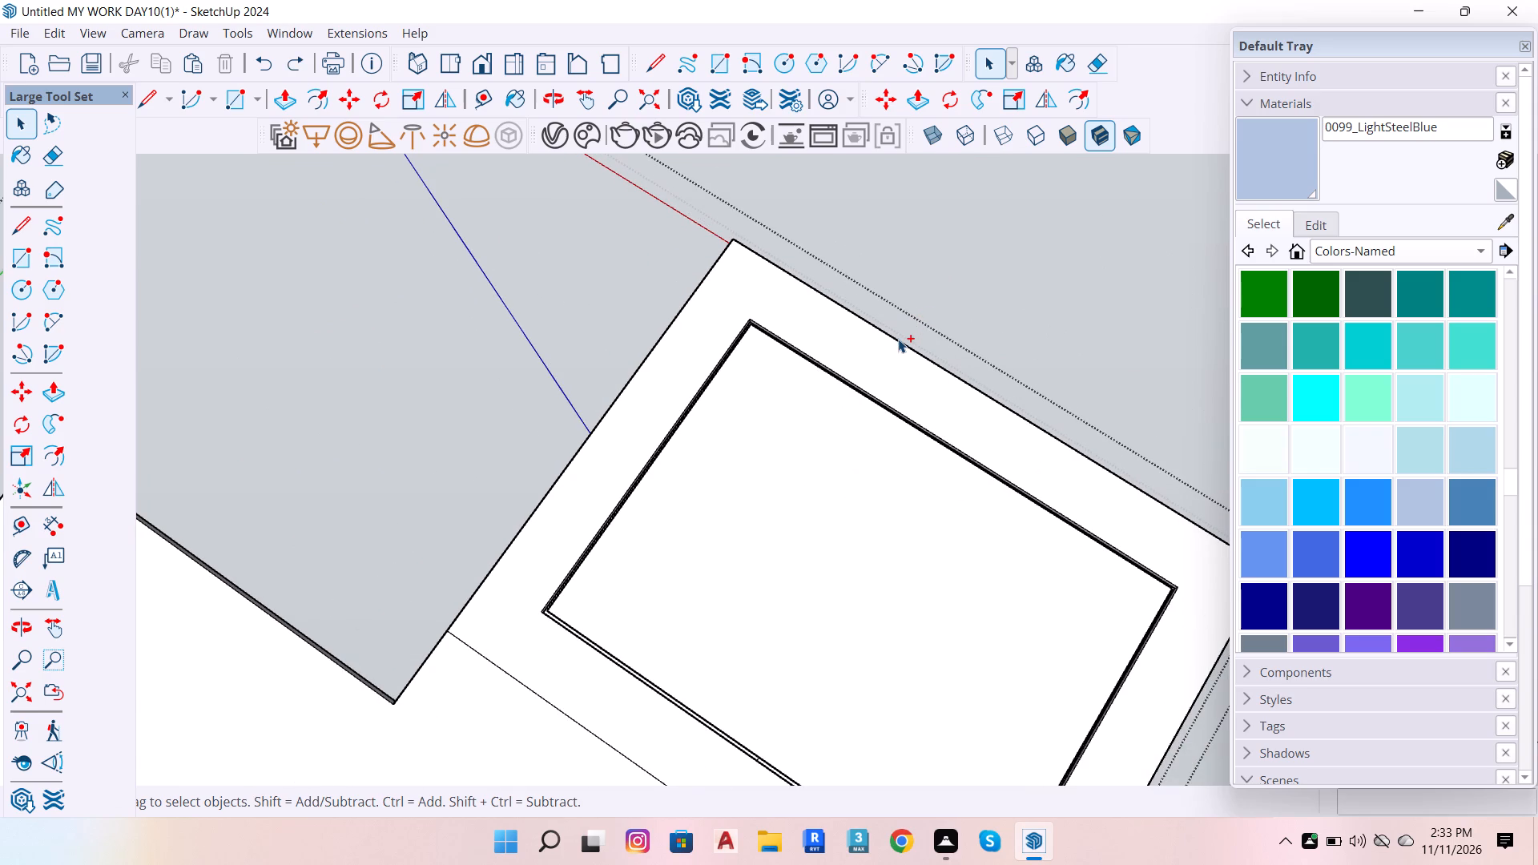
{"action": "key", "text": "ctrl+z"}
{"action": "key", "text": "ctrl+z"}
{"action": "key", "text": "ctrl+z"}
{"action": "key", "text": "ctrl+z"}
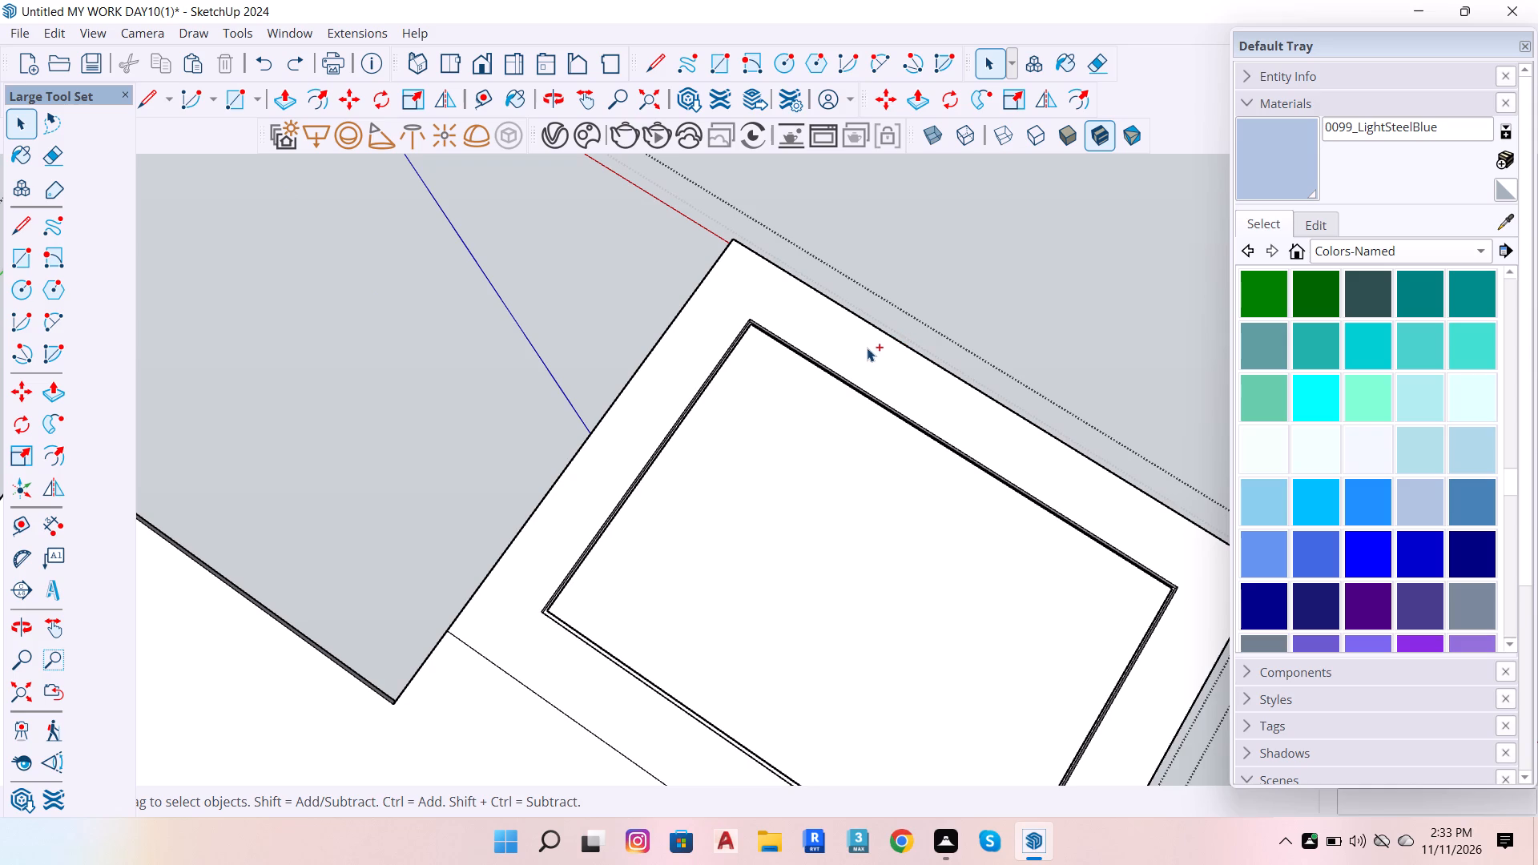
{"action": "key", "text": "ctrl+z"}
Push/Pull the living room slab's outer band face around the inner rectangle by 2".
{"action": "scroll", "coordinate": [739, 456], "scroll_direction": "up", "scroll_amount": 6}
{"action": "left_click", "coordinate": [735, 286]}
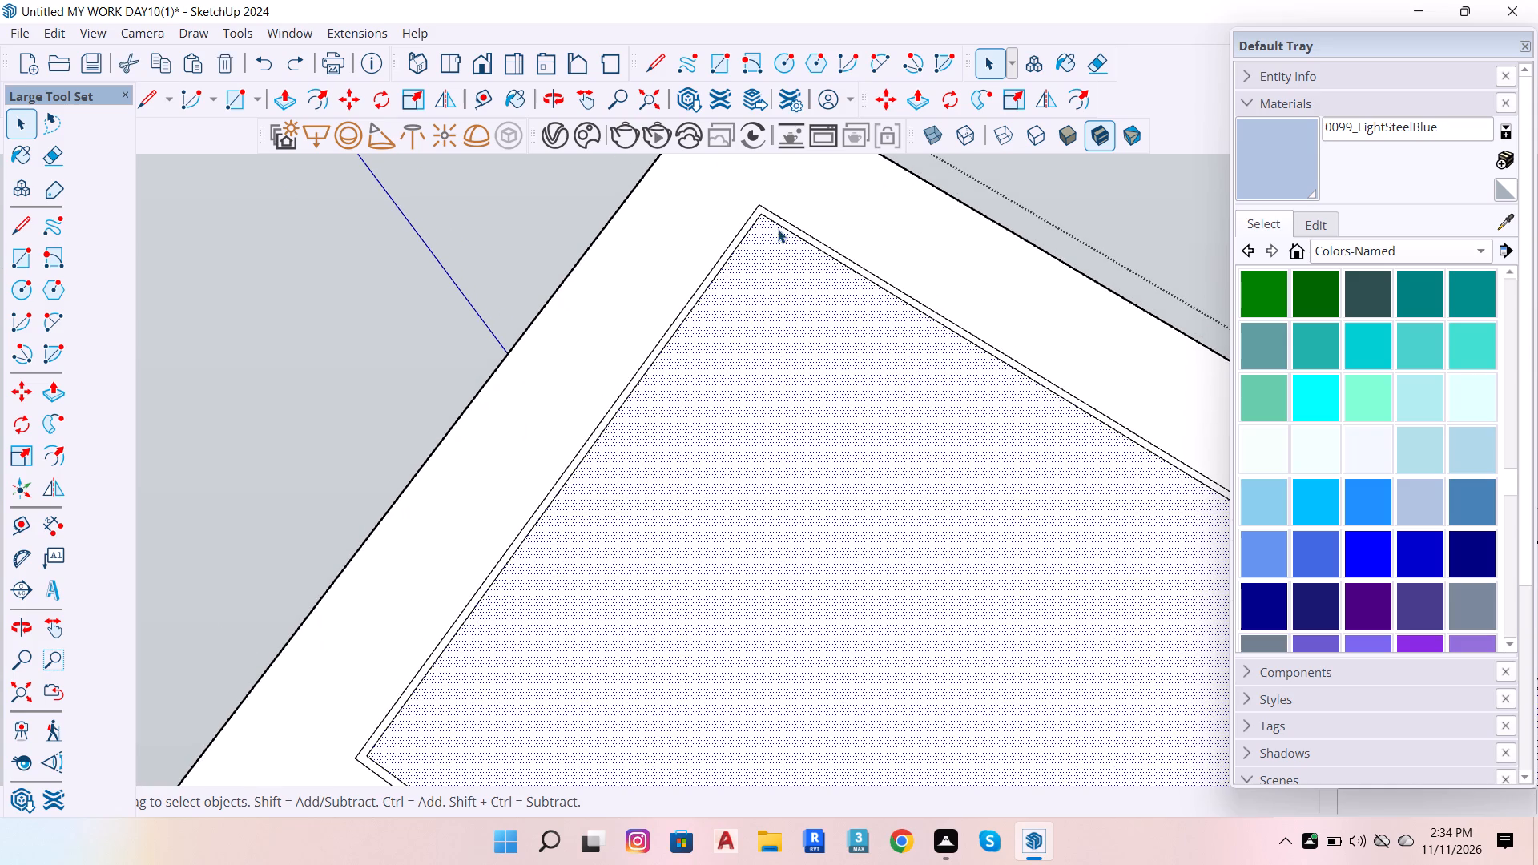
{"action": "scroll", "coordinate": [826, 211], "scroll_direction": "up", "scroll_amount": 3}
{"action": "scroll", "coordinate": [827, 217], "scroll_direction": "down", "scroll_amount": 6}
{"action": "left_click", "coordinate": [844, 238]}
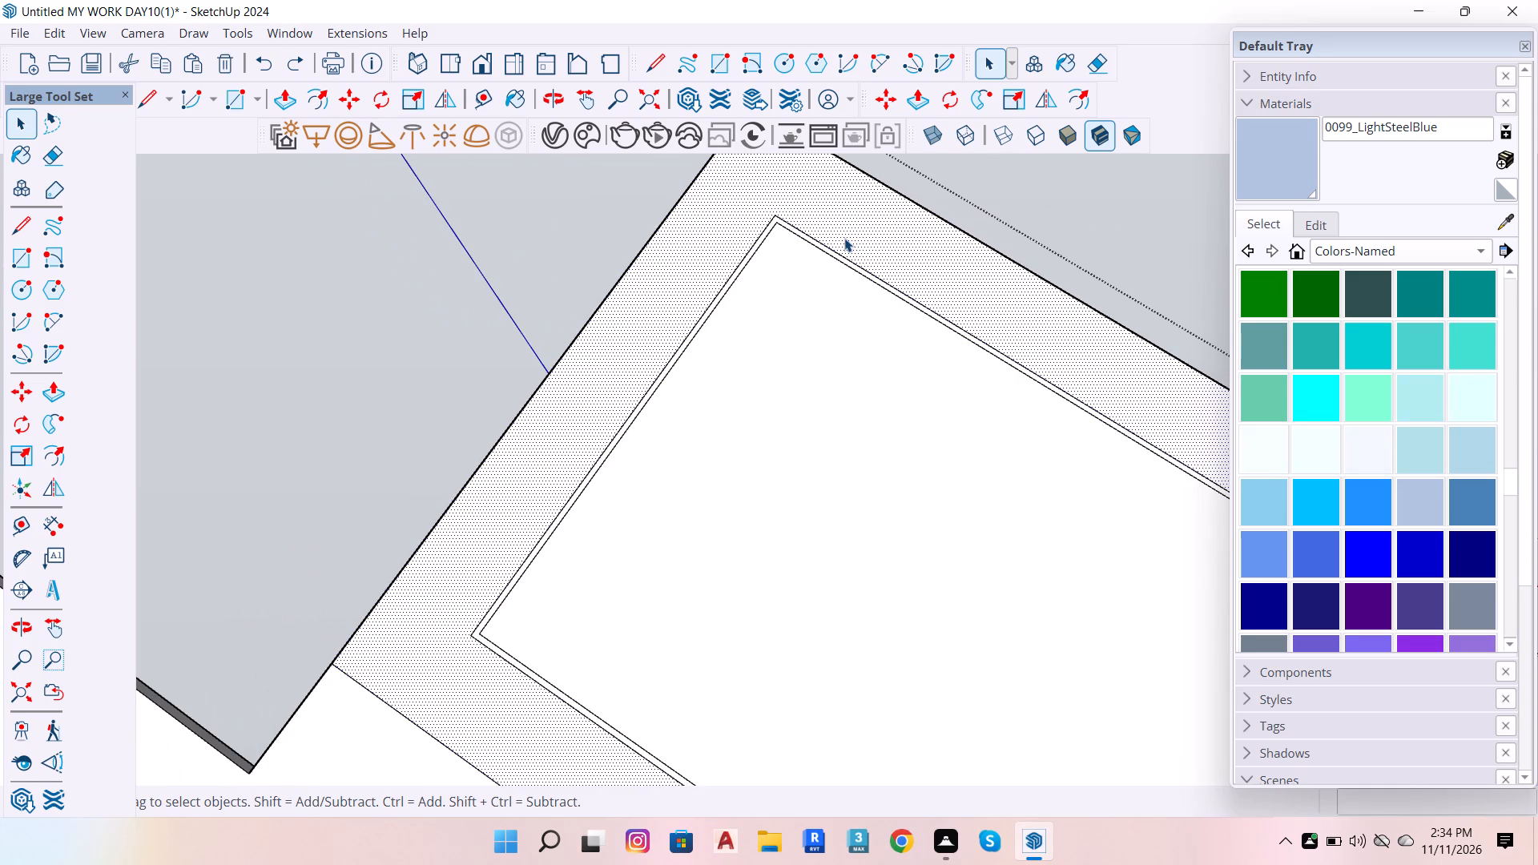
{"action": "key", "text": "p"}
{"action": "left_click", "coordinate": [844, 238]}
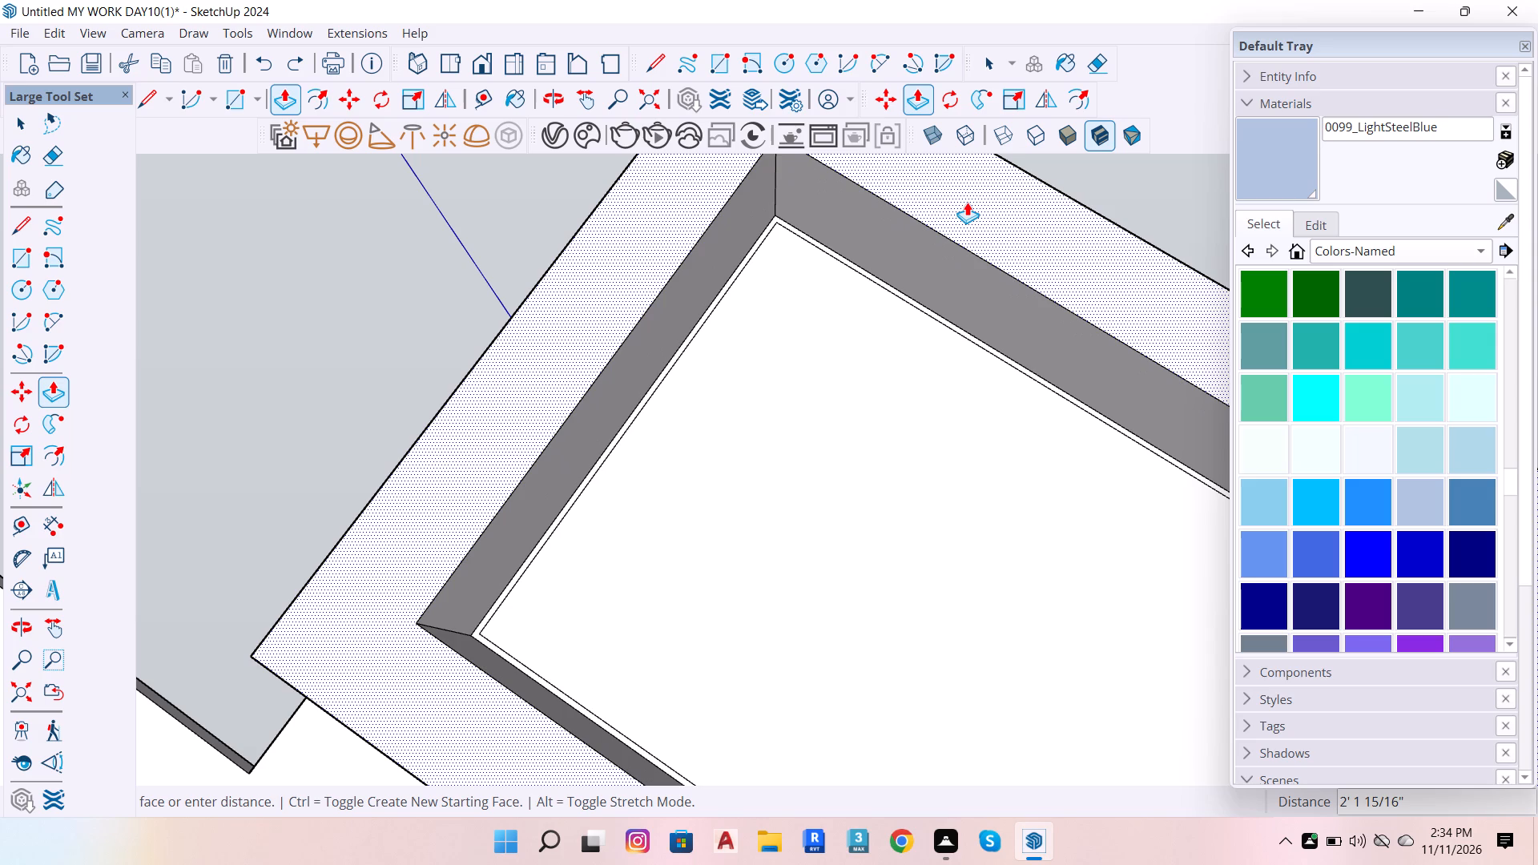
{"action": "key", "text": "2"}
{"action": "key", "text": "Return"}
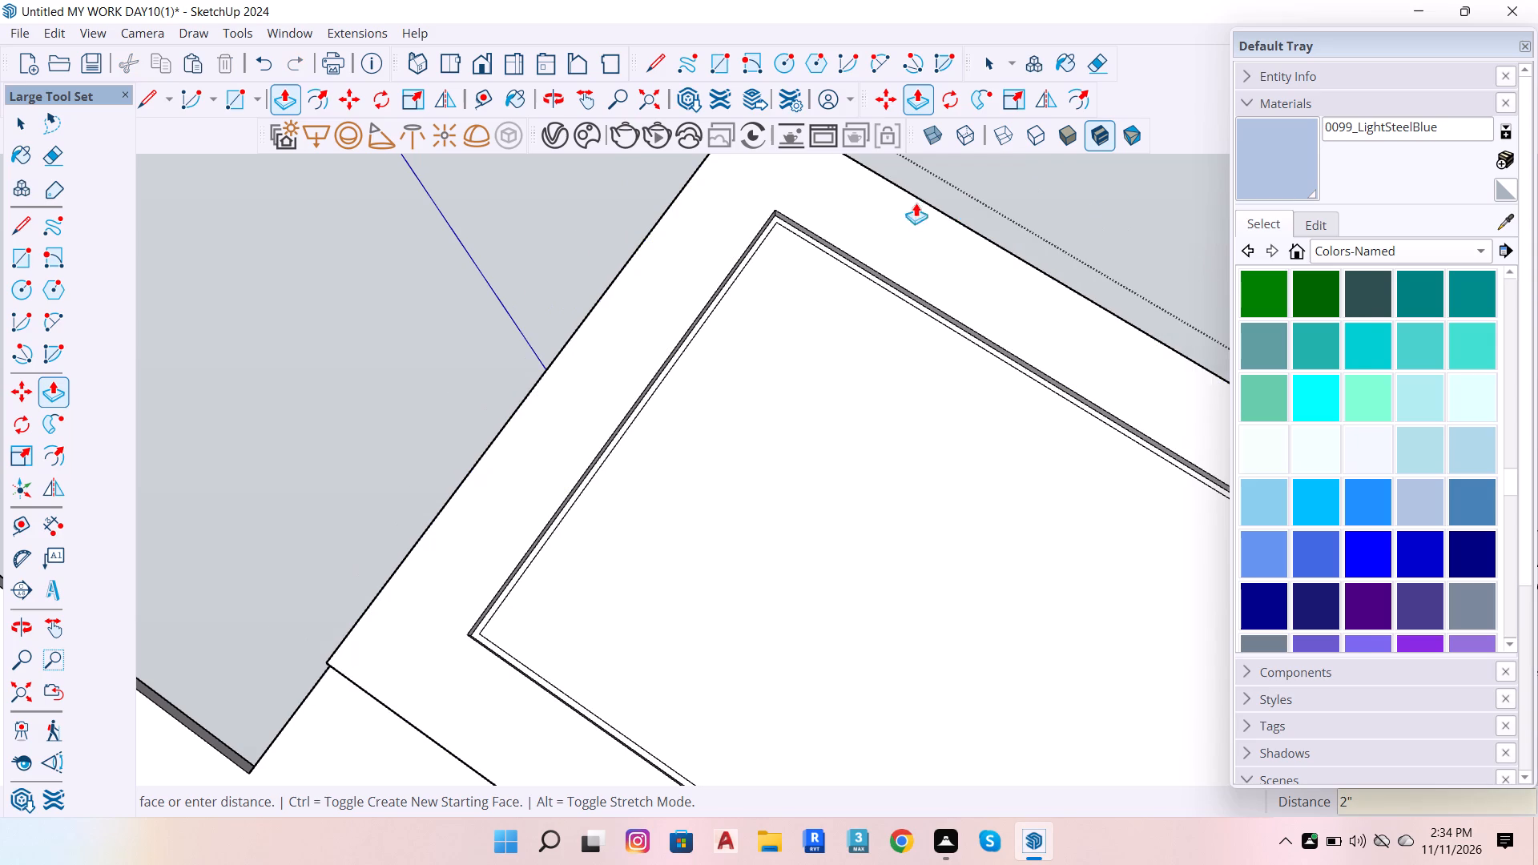
{"action": "scroll", "coordinate": [692, 257], "scroll_direction": "up", "scroll_amount": 6}
{"action": "key", "text": "space"}
Make a group from the narrow border strip's face and edges around the inner rectangle.
{"action": "scroll", "coordinate": [855, 199], "scroll_direction": "up", "scroll_amount": 7}
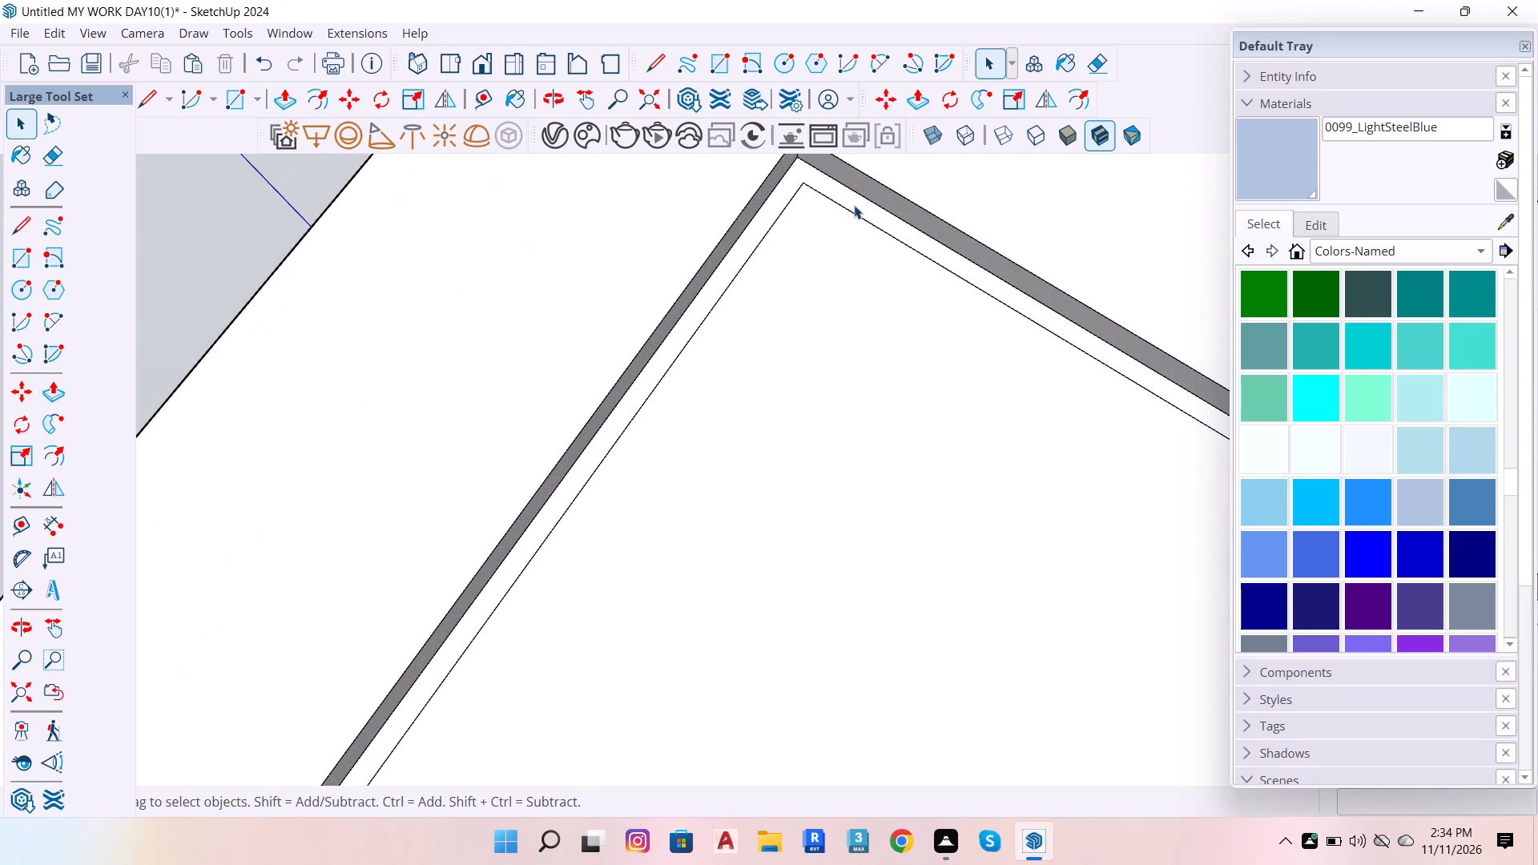
{"action": "left_click", "coordinate": [855, 208]}
{"action": "double_click", "coordinate": [857, 208]}
{"action": "right_click", "coordinate": [857, 208]}
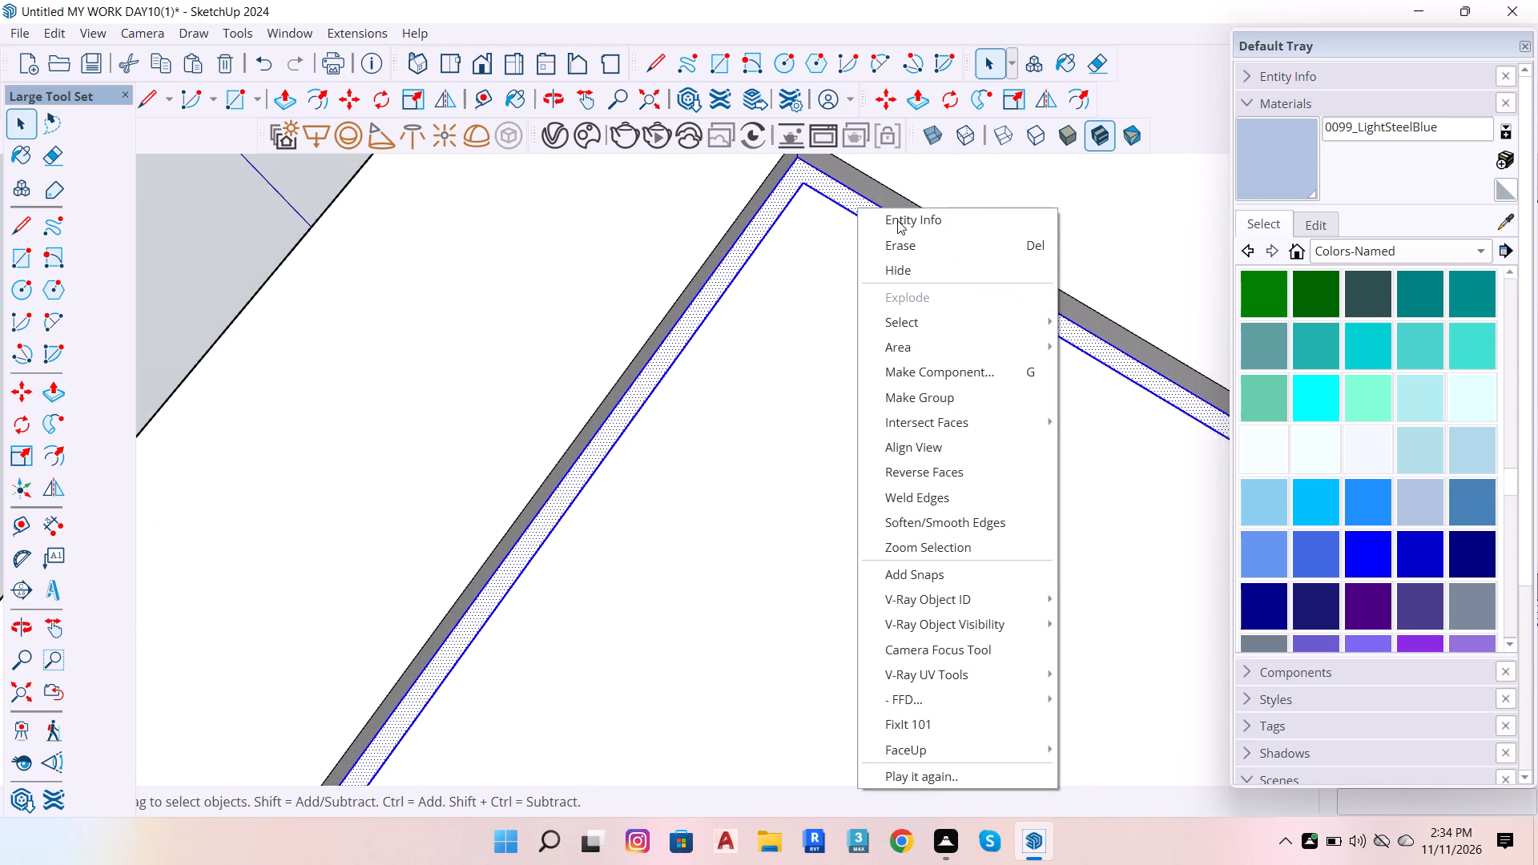
{"action": "left_click", "coordinate": [954, 394]}
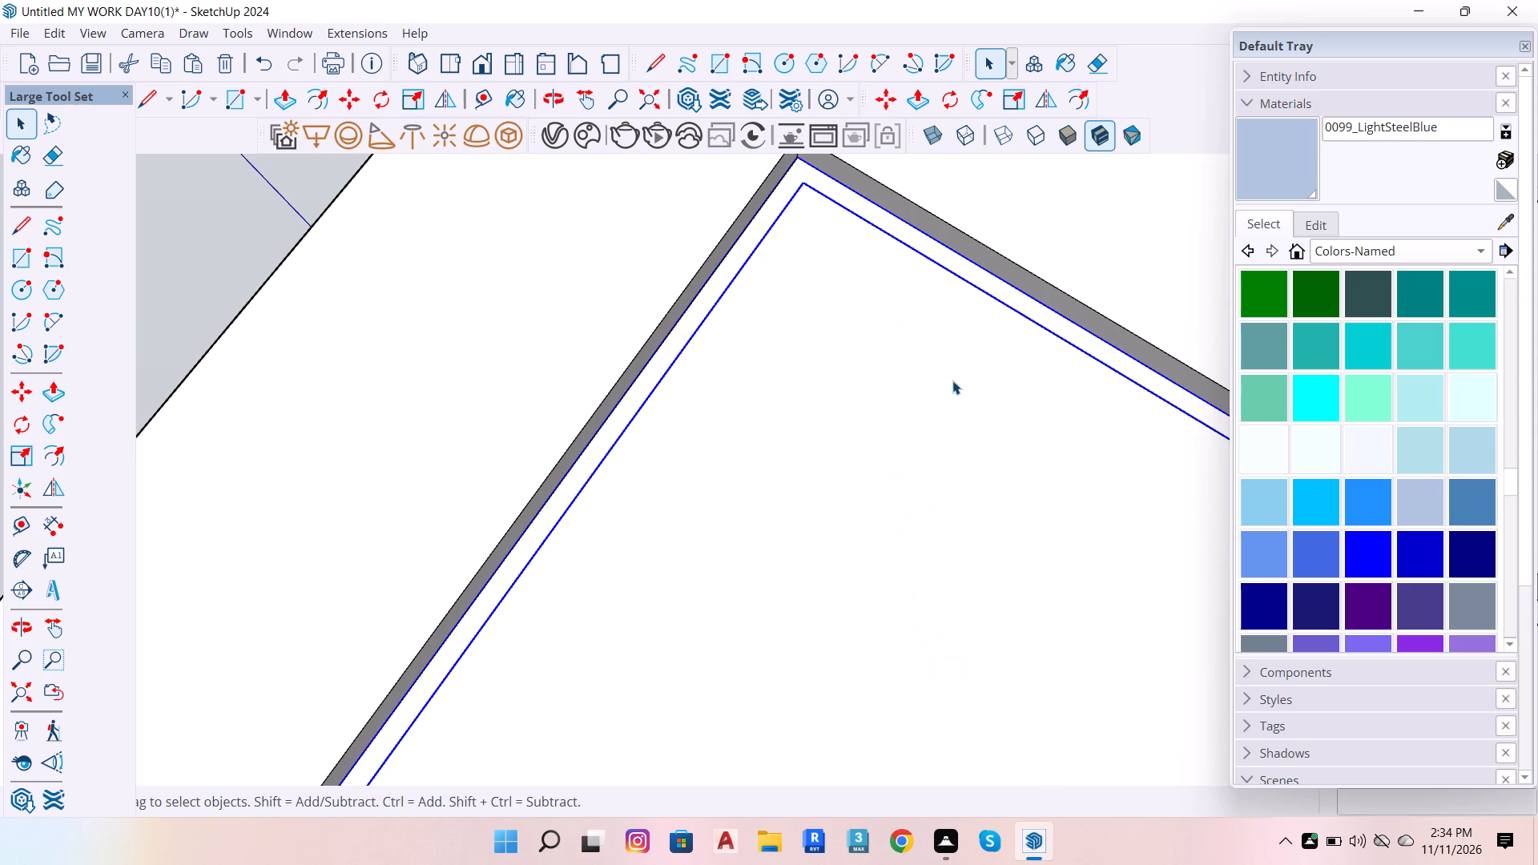
{"action": "scroll", "coordinate": [909, 309], "scroll_direction": "down", "scroll_amount": 7}
Push/Pull the inner rectangle's face level with the surrounding outer band, leaving the border strip recessed between them.
{"action": "scroll", "coordinate": [914, 300], "scroll_direction": "up", "scroll_amount": 3}
{"action": "left_click", "coordinate": [905, 307]}
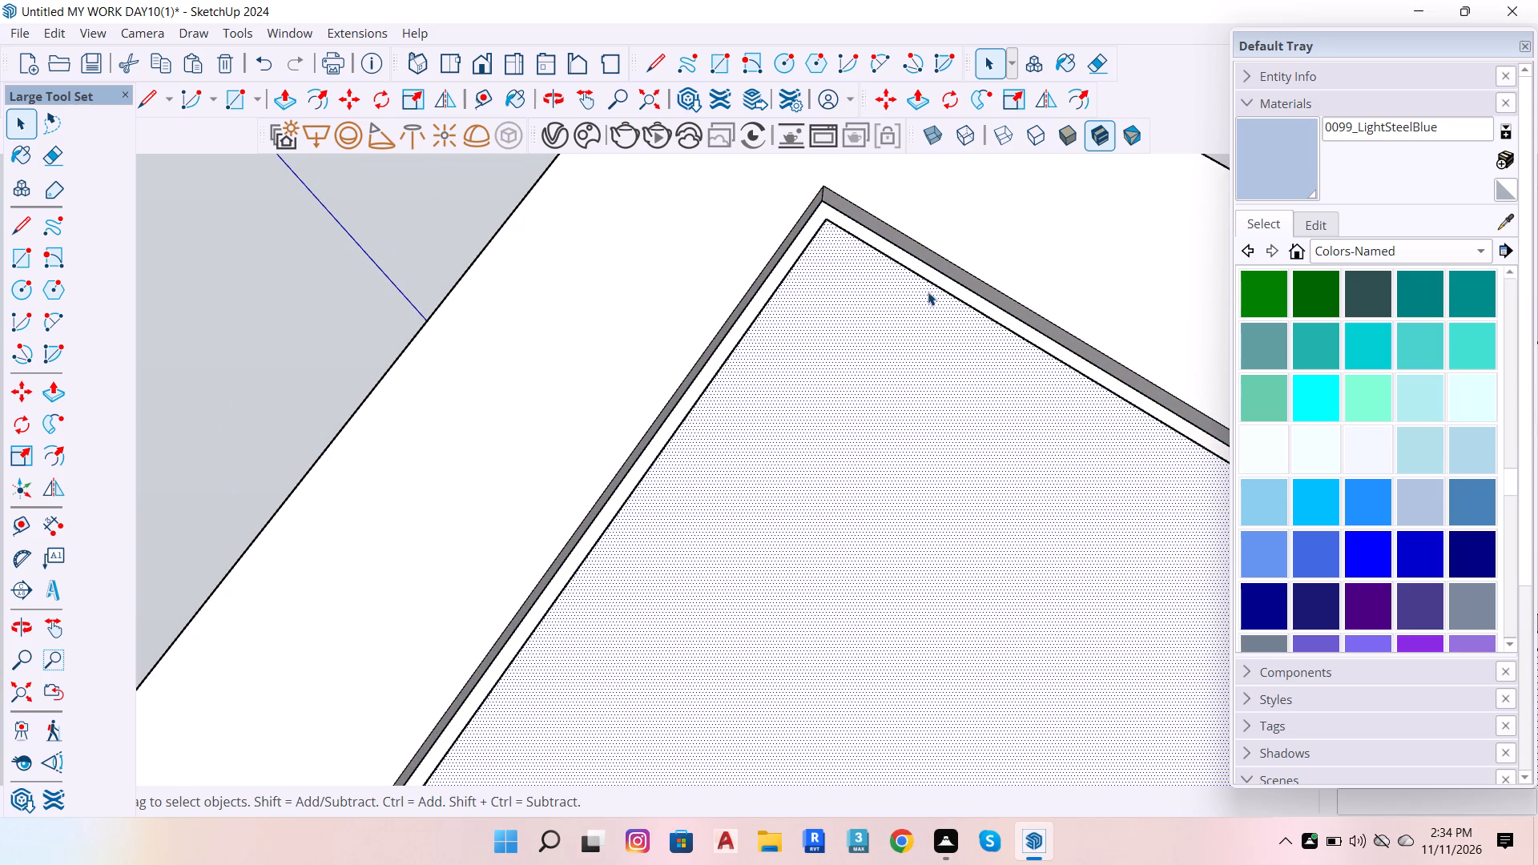
{"action": "key", "text": "p"}
{"action": "left_click", "coordinate": [919, 345]}
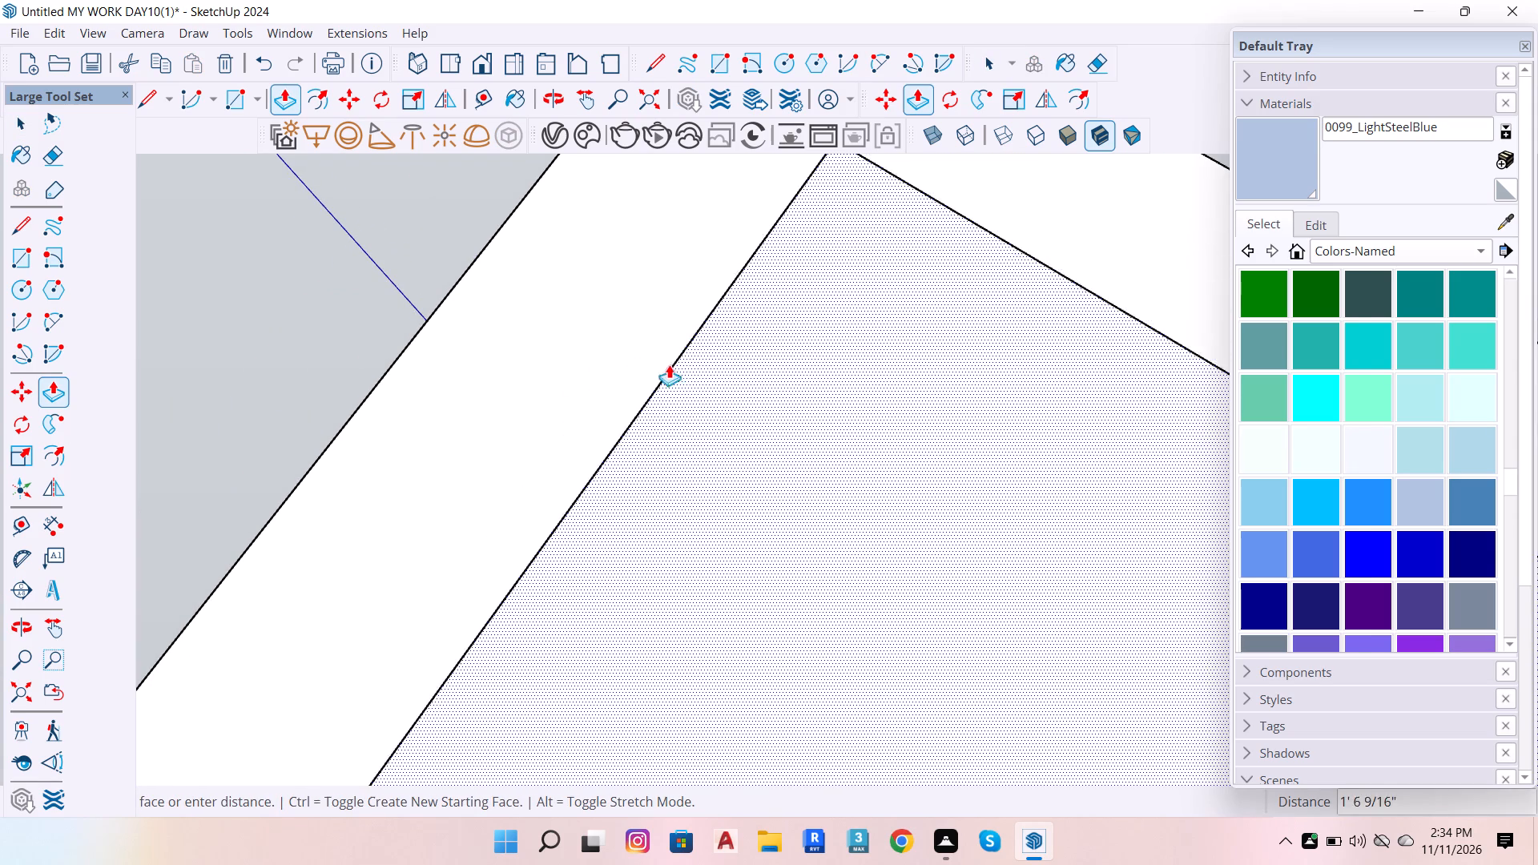
{"action": "left_click", "coordinate": [575, 396]}
{"action": "key", "text": "space"}
Select the edge where the raised inner panel's long side face meets the recessed border strip.
{"action": "scroll", "coordinate": [908, 193], "scroll_direction": "up", "scroll_amount": 9}
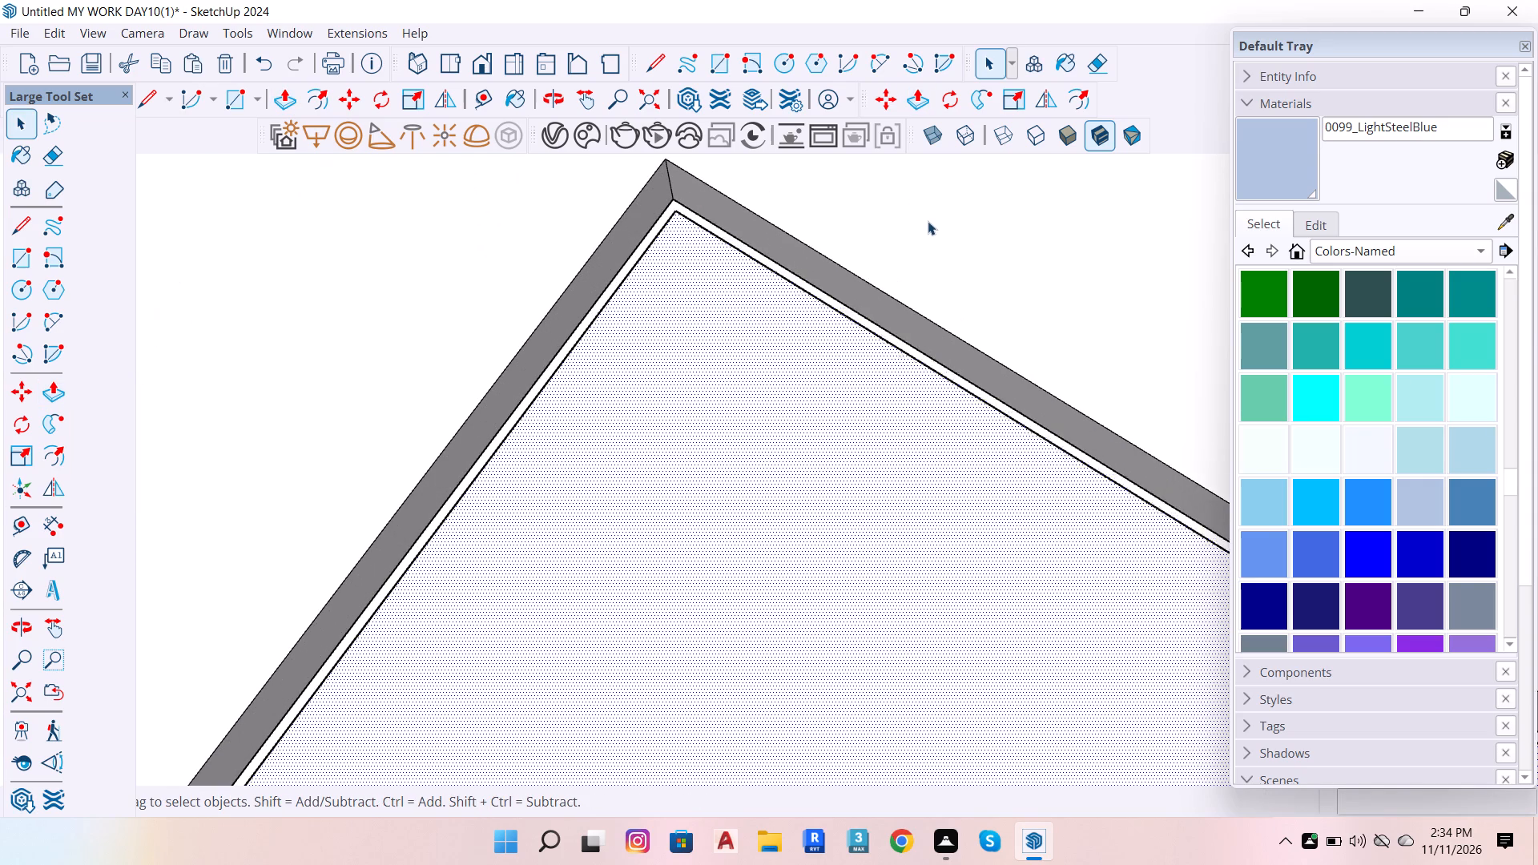
{"action": "scroll", "coordinate": [928, 221], "scroll_direction": "up", "scroll_amount": 2}
{"action": "key", "text": "o"}
{"action": "left_click_drag", "start_coordinate": [928, 210], "coordinate": [815, 576]}
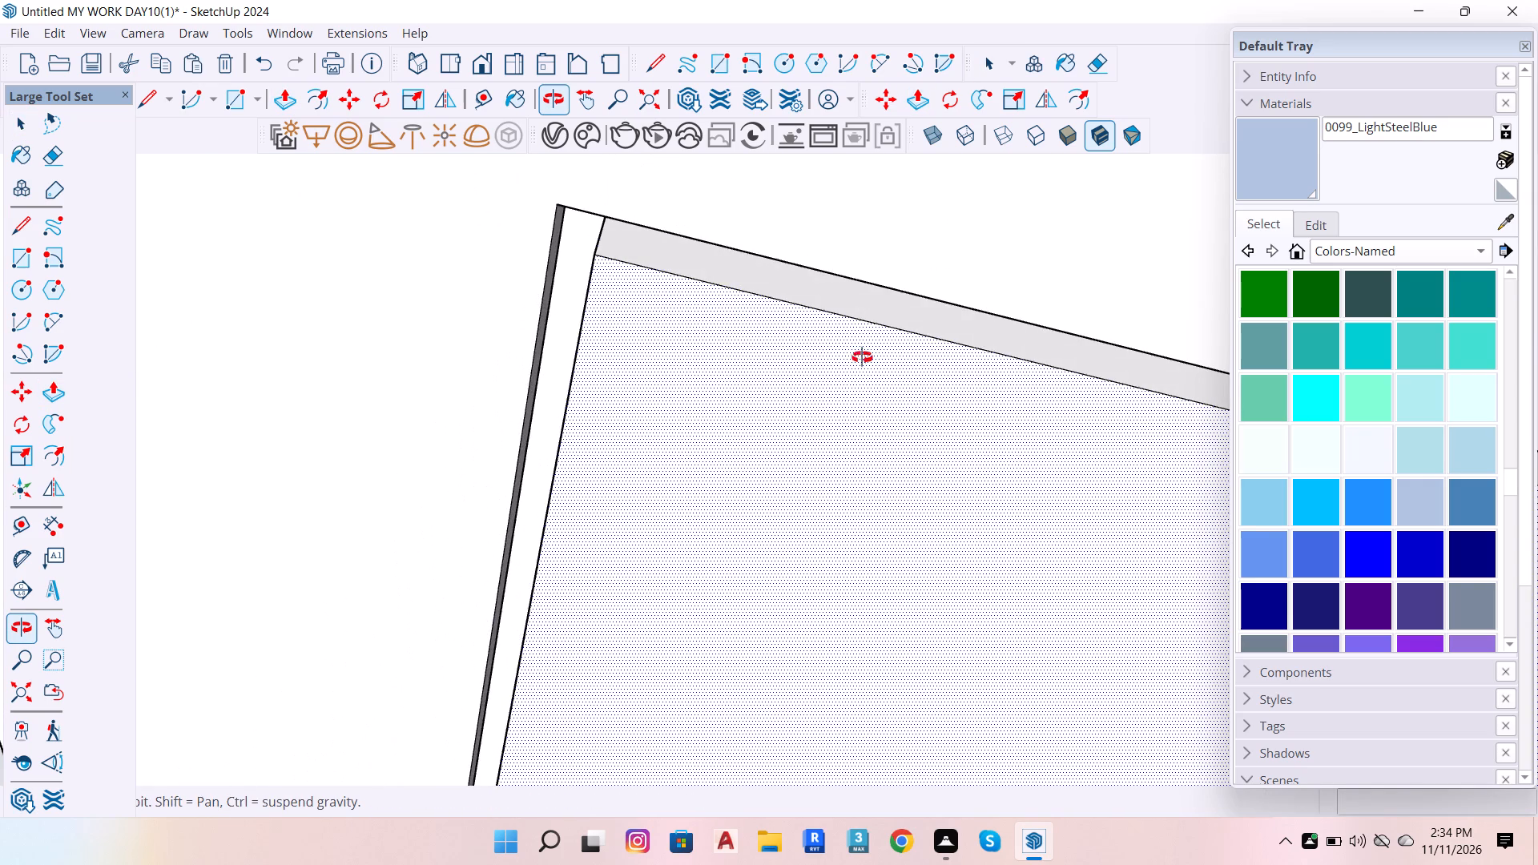
{"action": "scroll", "coordinate": [835, 286], "scroll_direction": "up", "scroll_amount": 12}
{"action": "left_click_drag", "start_coordinate": [811, 319], "coordinate": [843, 271]}
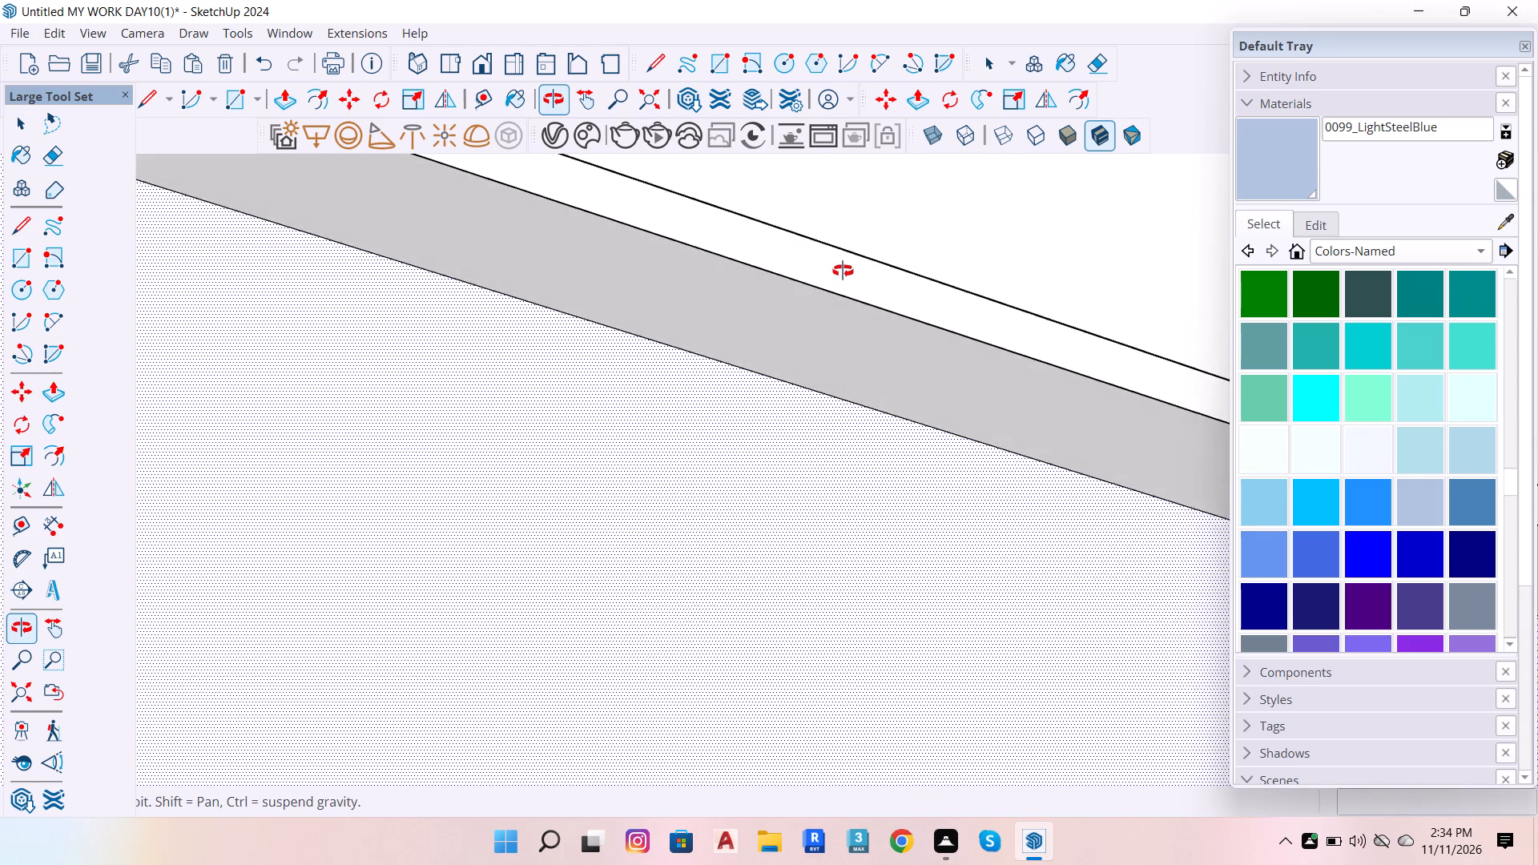
{"action": "left_click_drag", "start_coordinate": [843, 271], "coordinate": [842, 269]}
{"action": "key", "text": "space"}
{"action": "left_click", "coordinate": [831, 295]}
{"action": "left_click", "coordinate": [838, 290]}
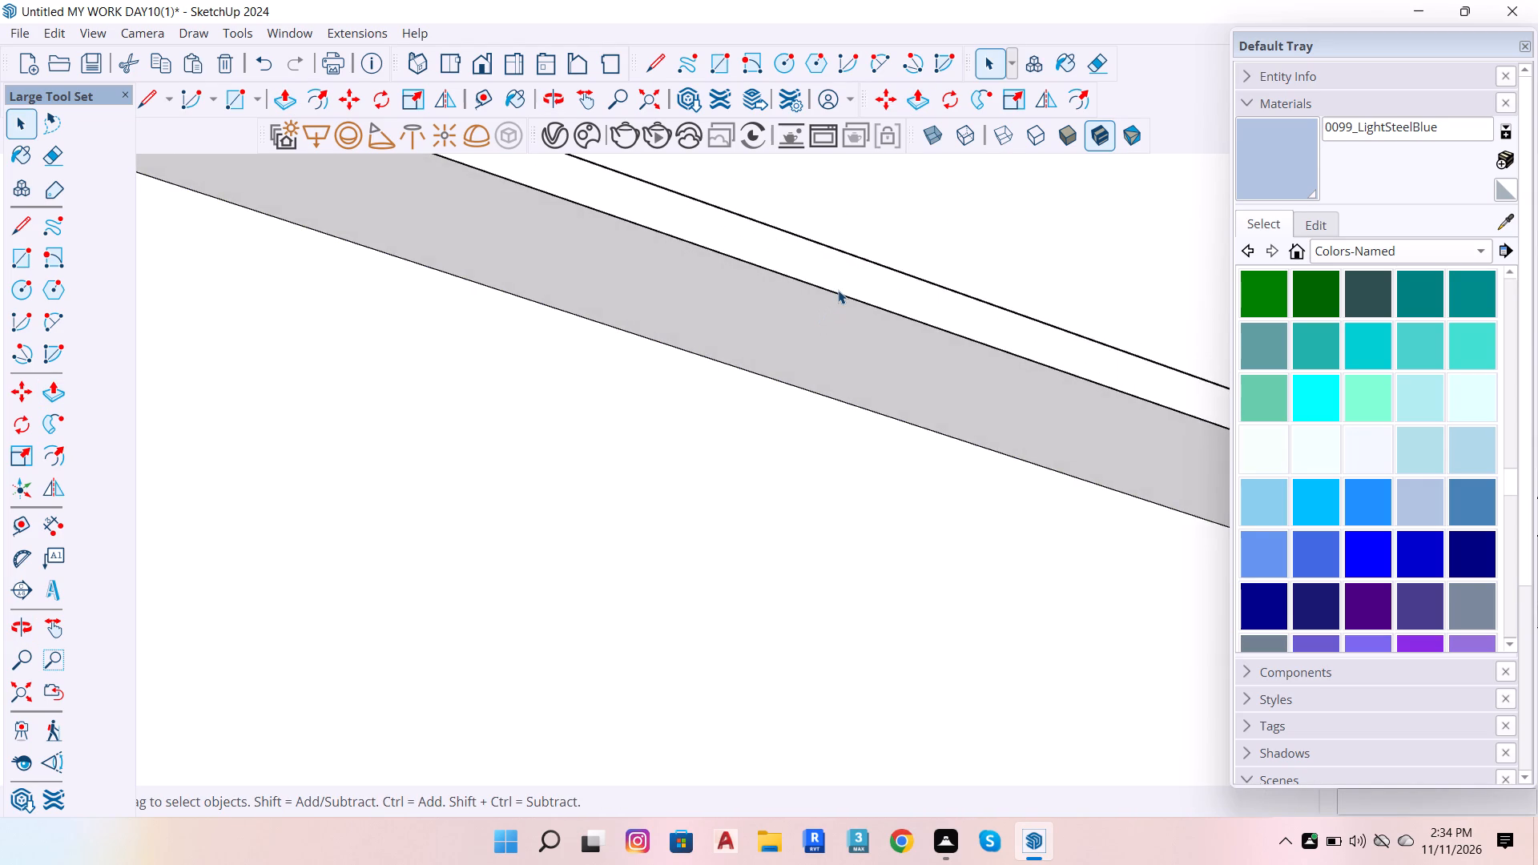
{"action": "left_click", "coordinate": [837, 292]}
{"action": "double_click", "coordinate": [837, 293]}
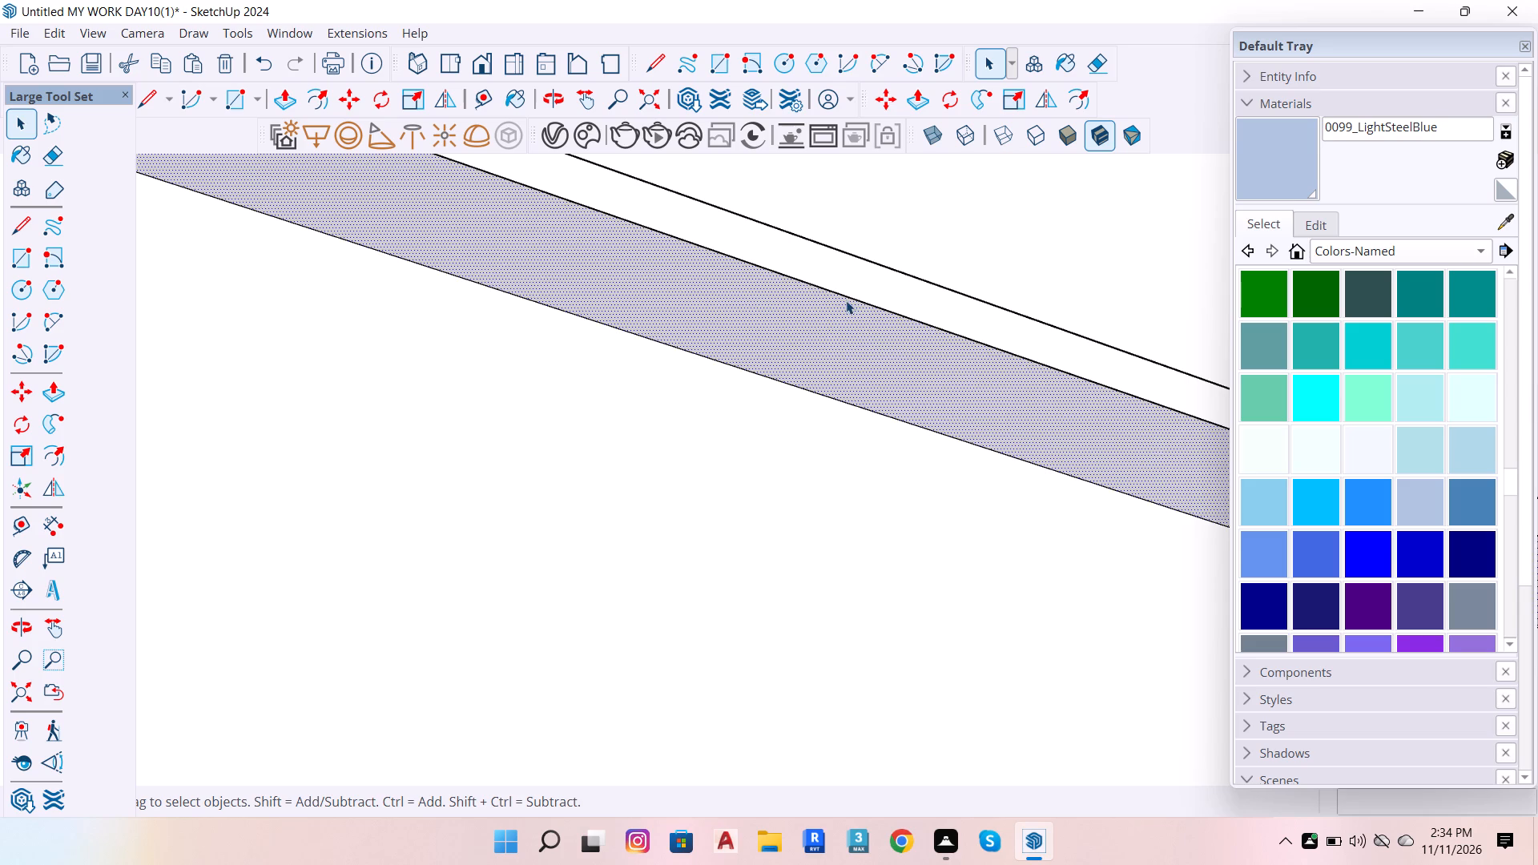
{"action": "left_click", "coordinate": [846, 300]}
{"action": "left_click", "coordinate": [854, 297]}
{"action": "left_click", "coordinate": [860, 299]}
{"action": "scroll", "coordinate": [819, 345], "scroll_direction": "down", "scroll_amount": 10}
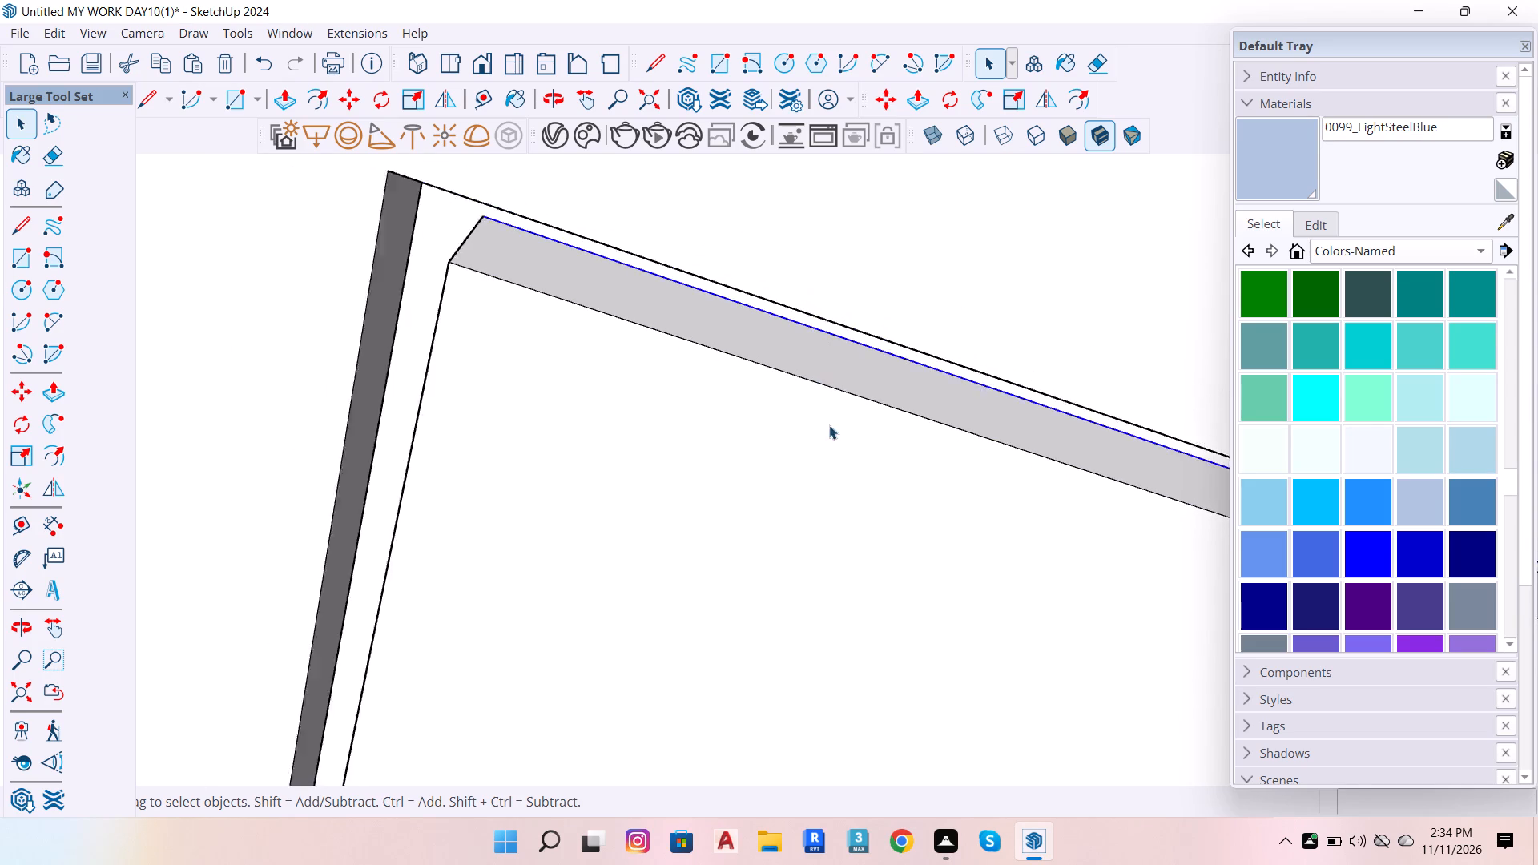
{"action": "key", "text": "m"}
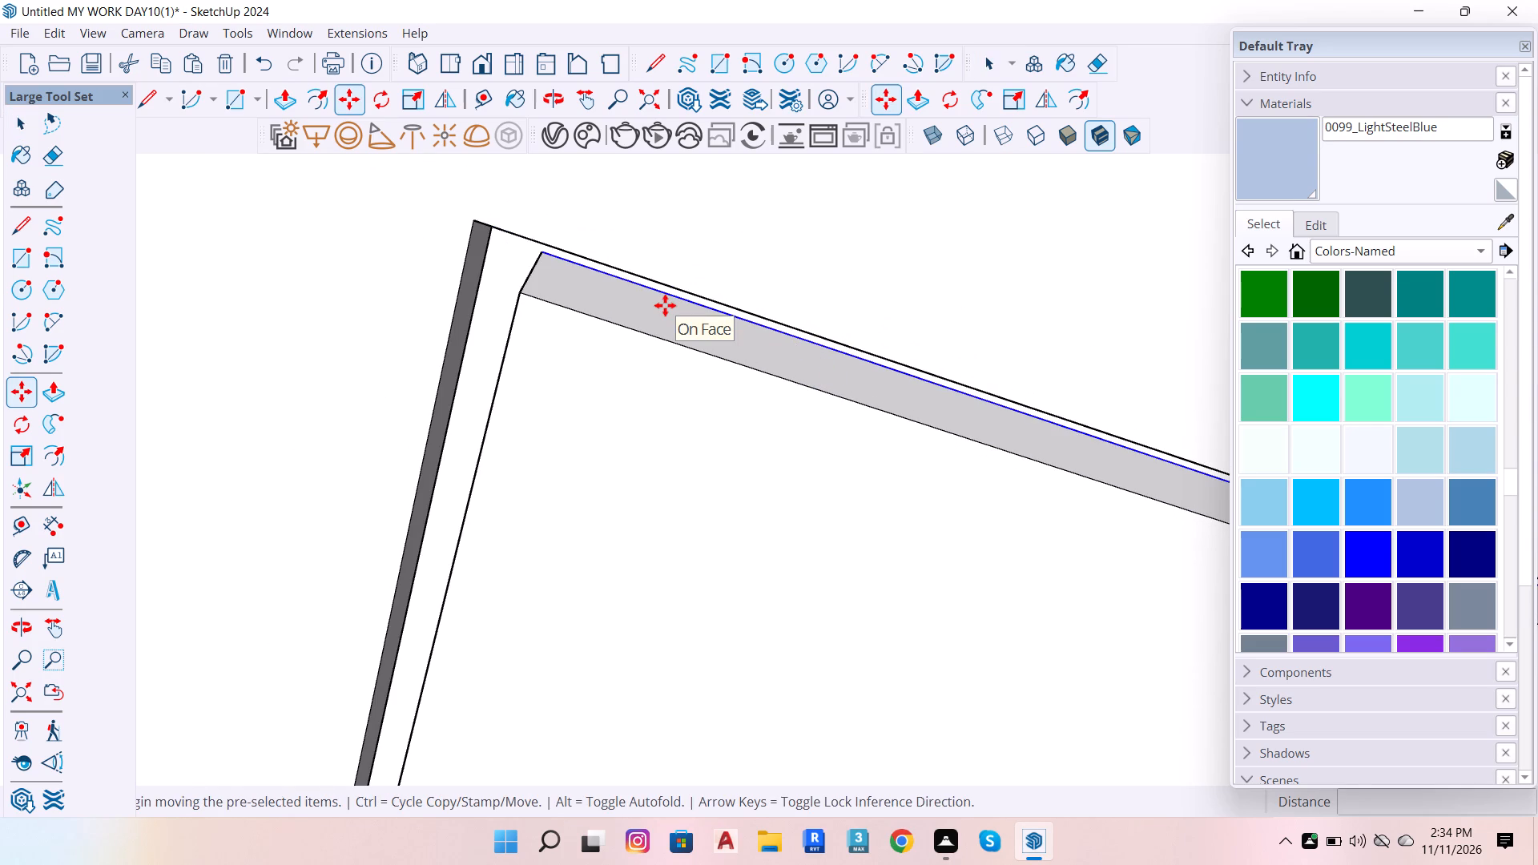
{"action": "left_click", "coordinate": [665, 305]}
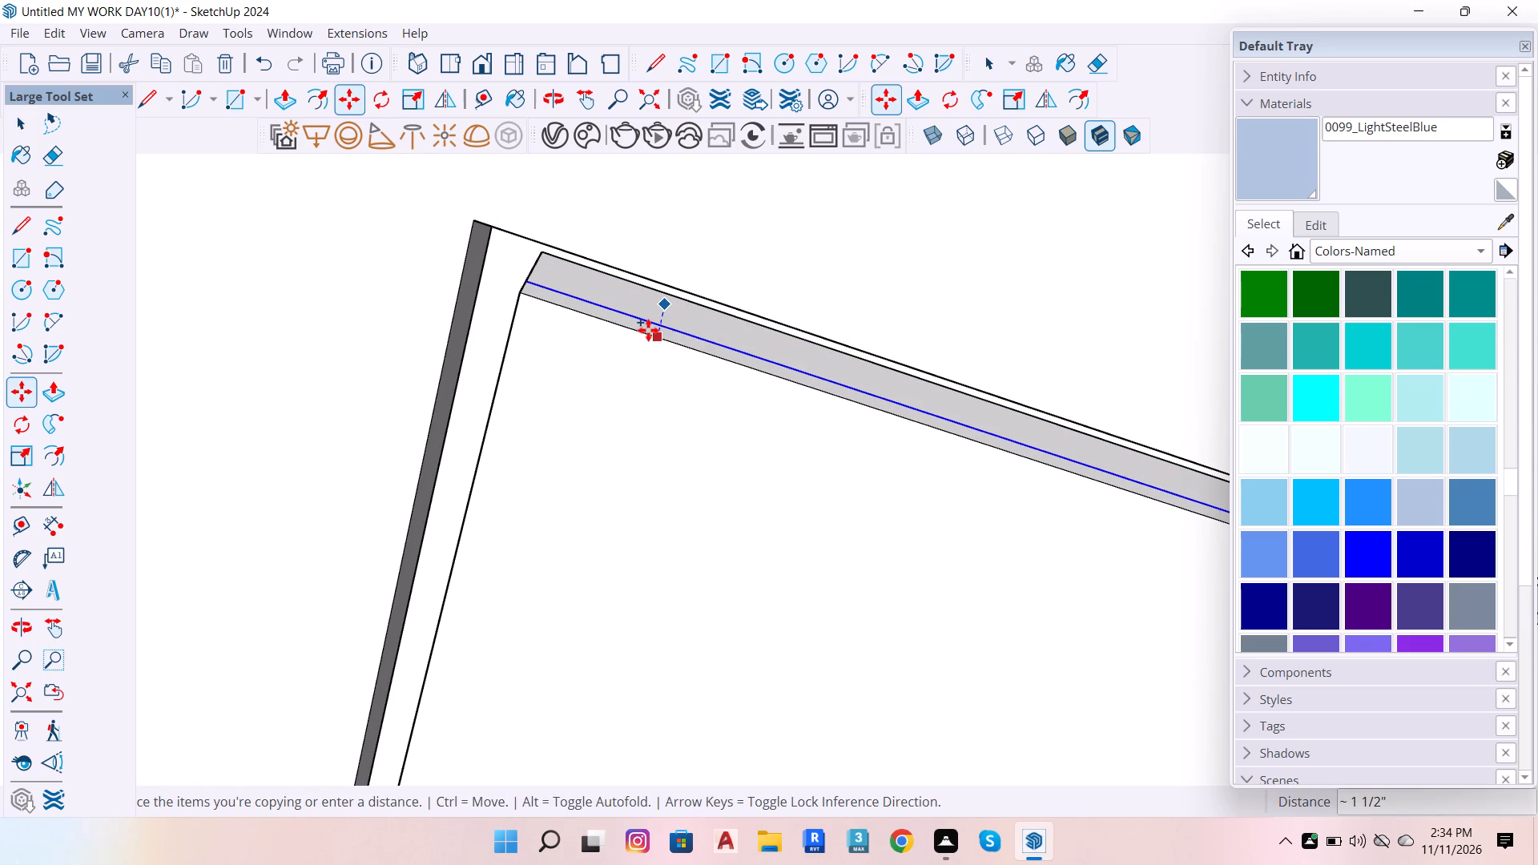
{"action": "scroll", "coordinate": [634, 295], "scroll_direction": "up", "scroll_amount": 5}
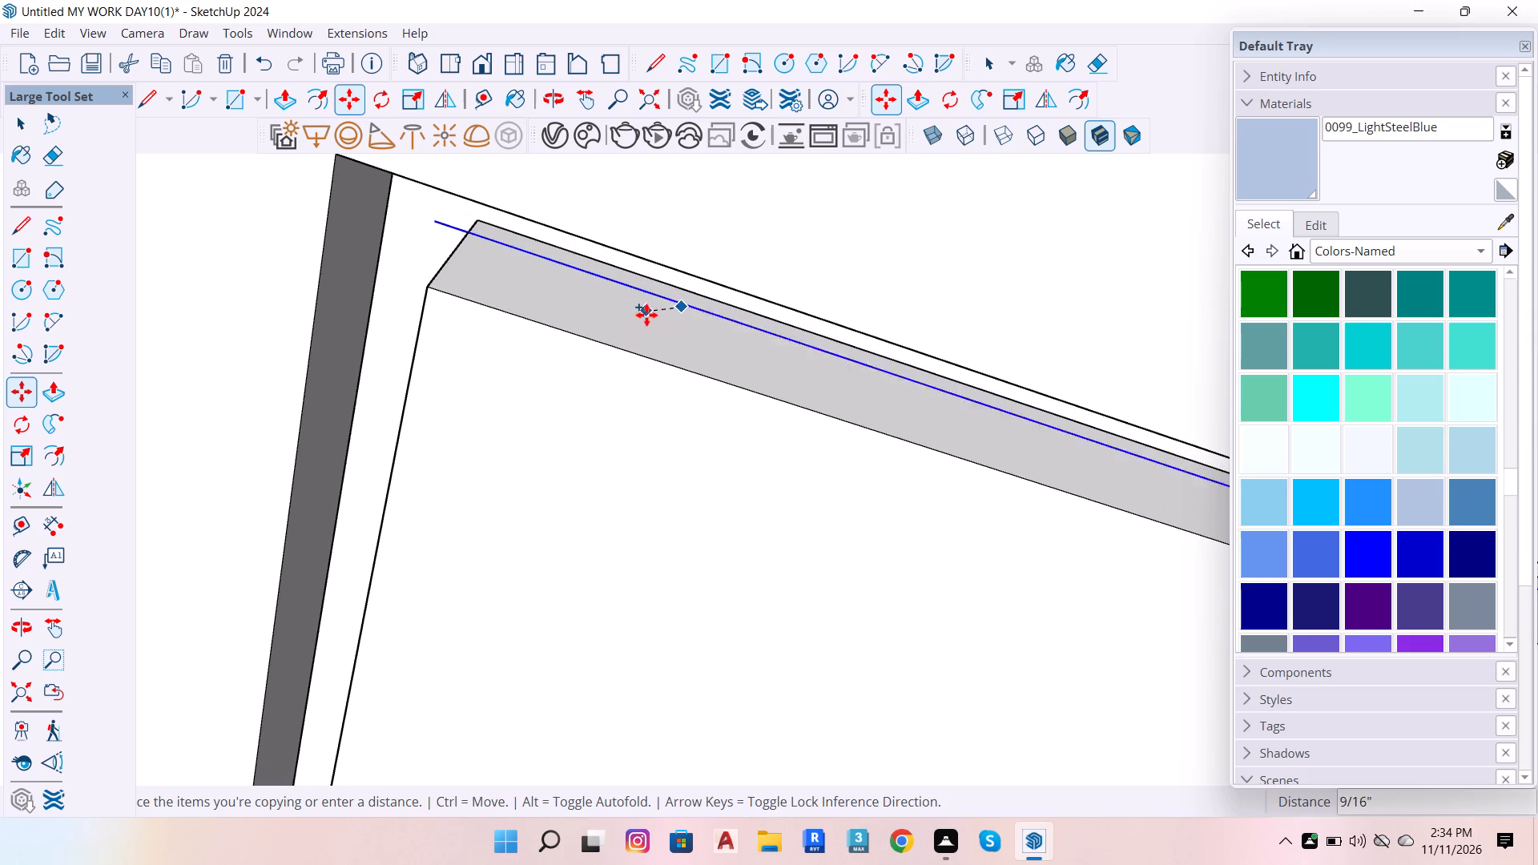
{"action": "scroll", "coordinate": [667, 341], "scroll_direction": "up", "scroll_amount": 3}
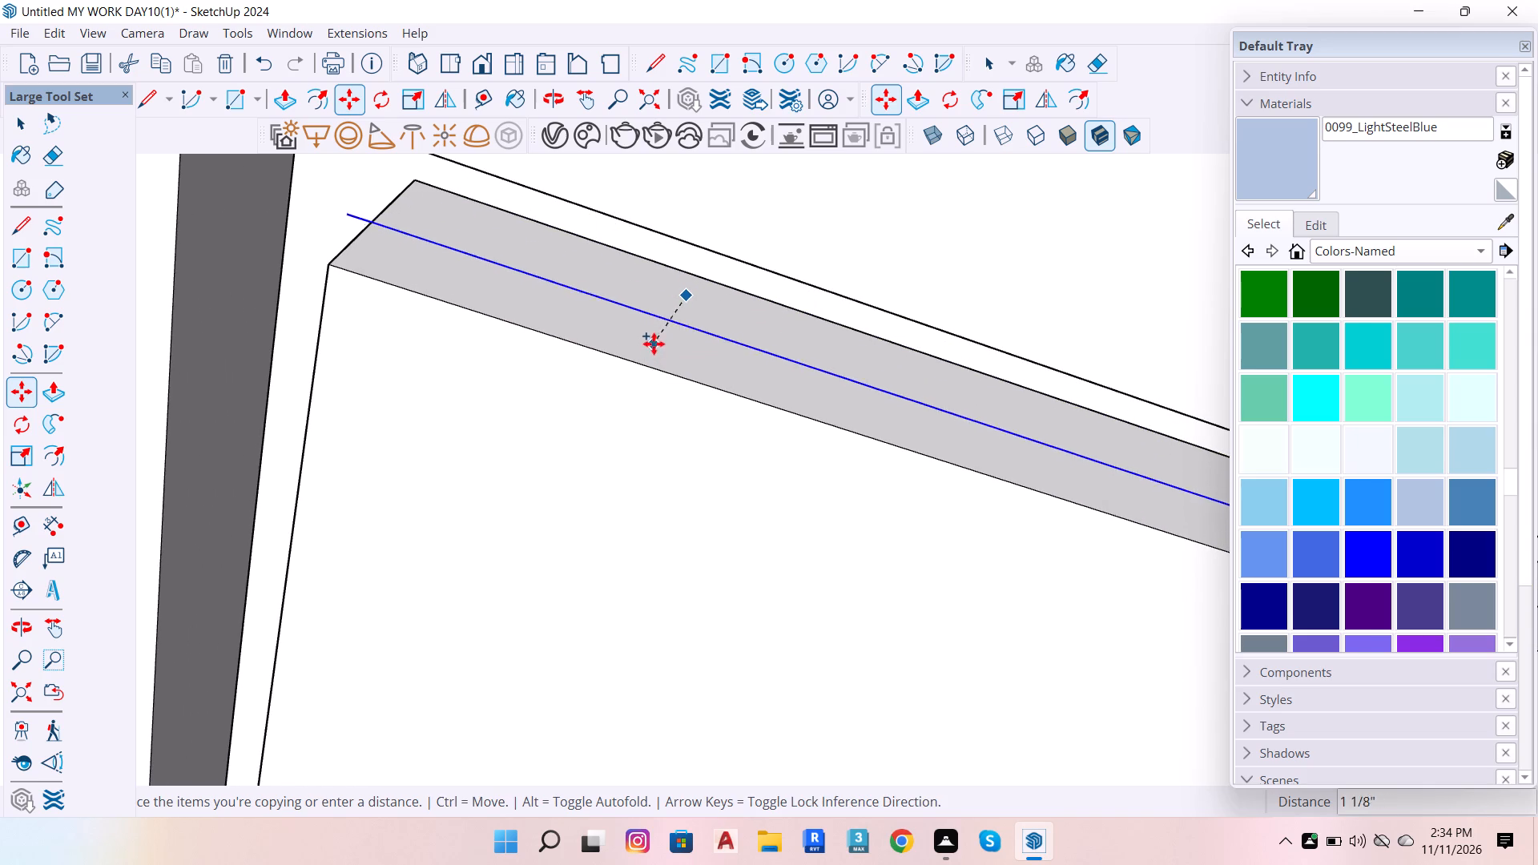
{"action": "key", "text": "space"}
Copy the selected long edge 0.8" across the inner panel's side face, starting from the edge's corner endpoint.
{"action": "key", "text": "m"}
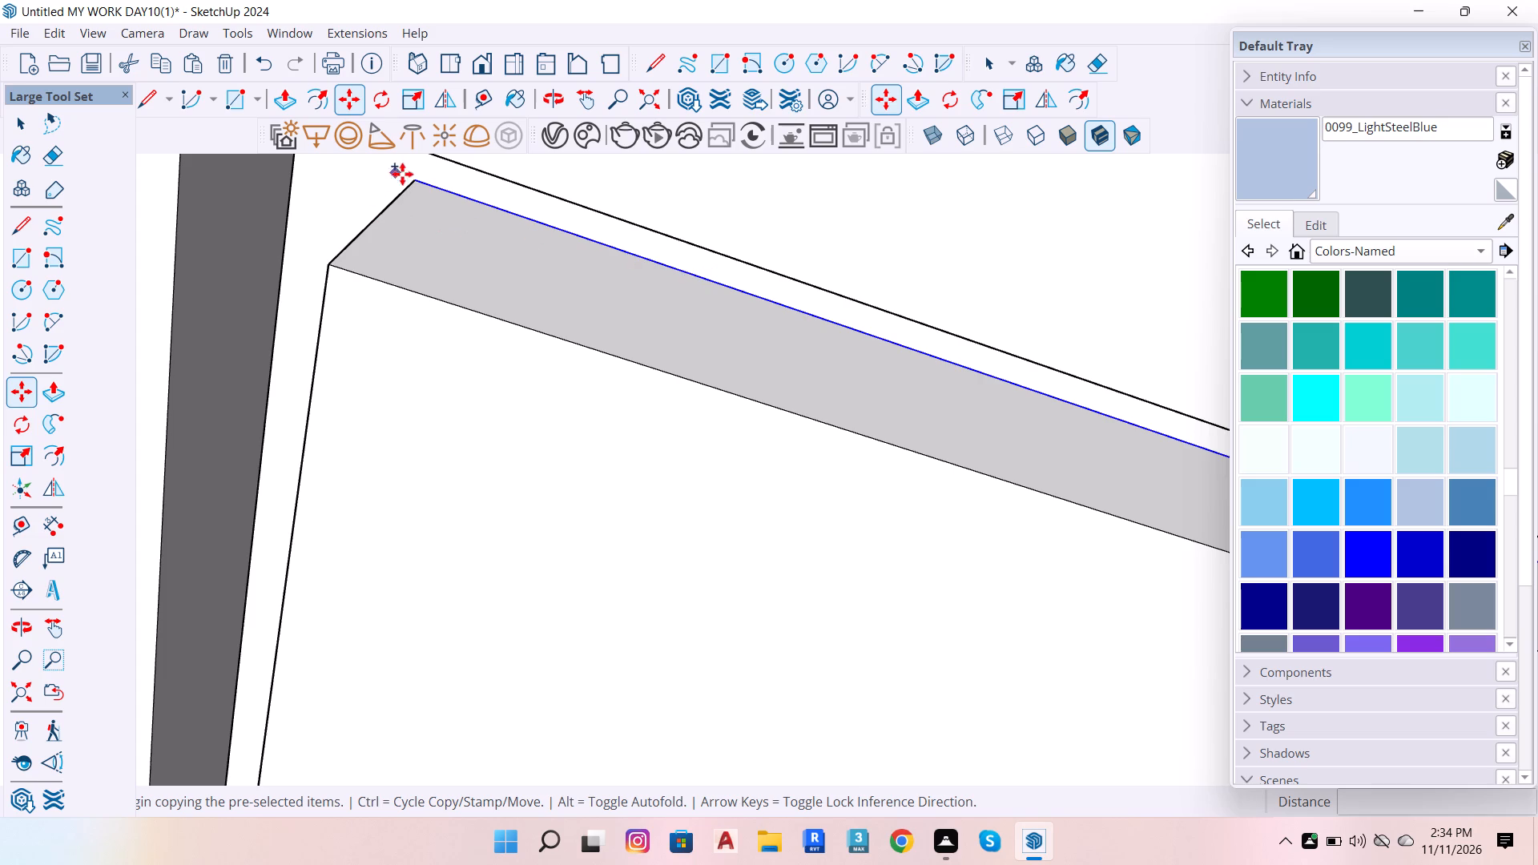
{"action": "left_click", "coordinate": [423, 179]}
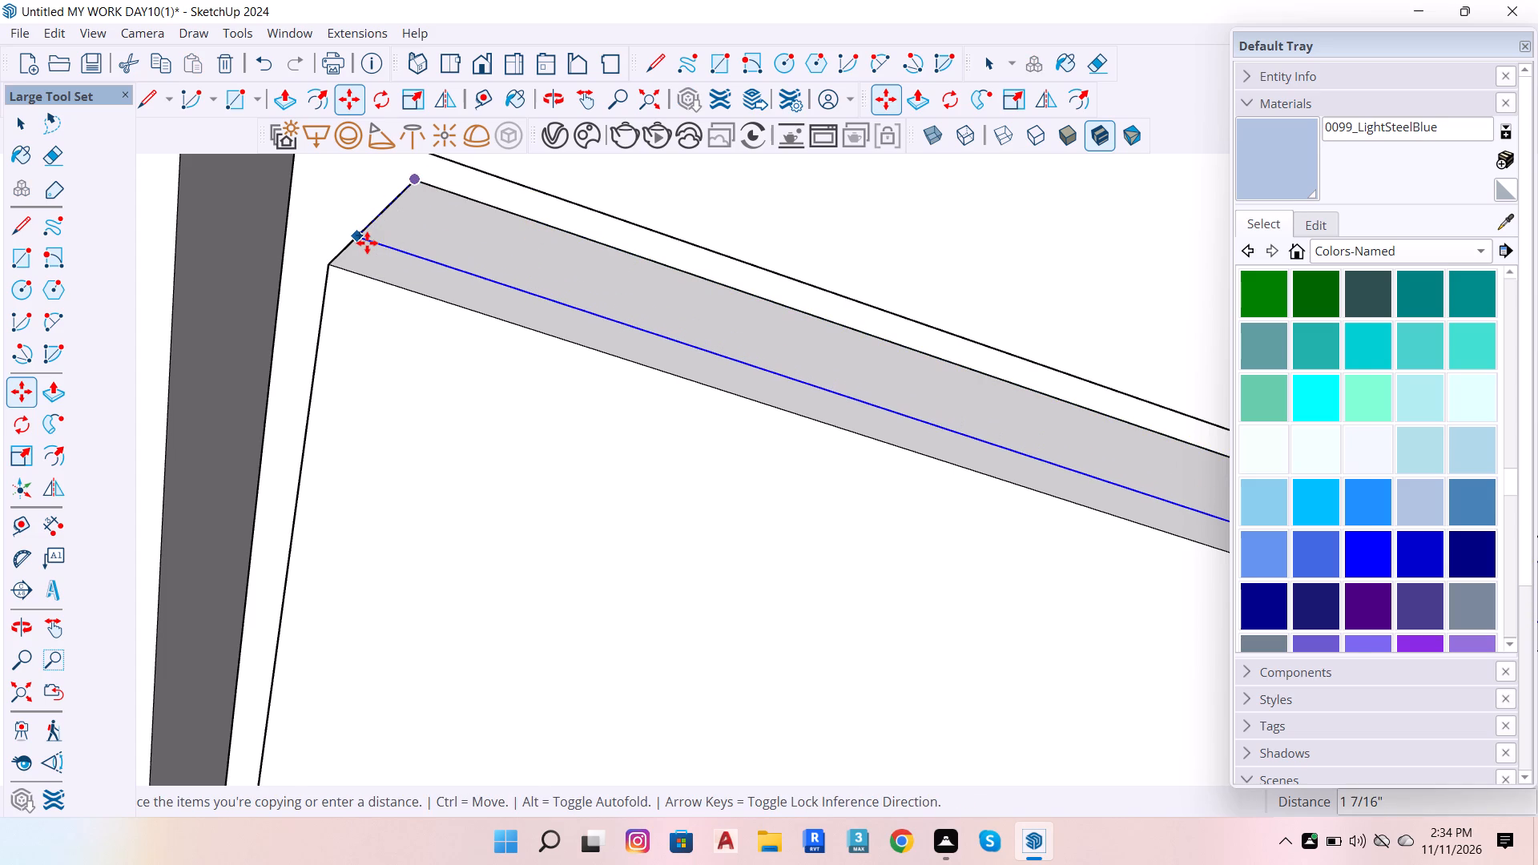
{"action": "type", "text": ".8"}
{"action": "key", "text": "Return"}
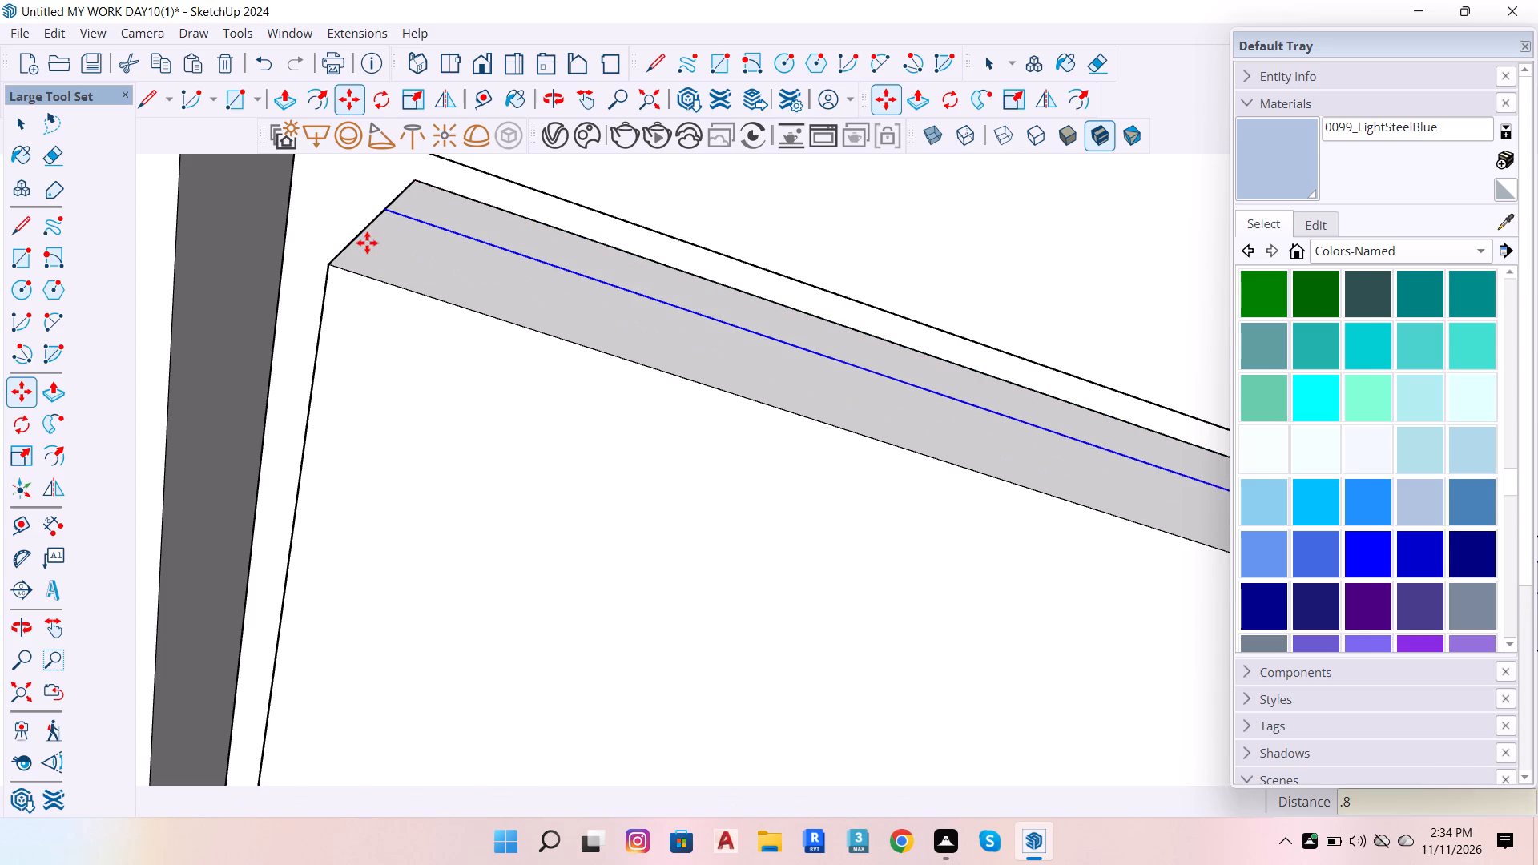
{"action": "scroll", "coordinate": [546, 283], "scroll_direction": "down", "scroll_amount": 7}
{"action": "key", "text": "space"}
Copy the edge where the inner panel's adjacent short side meets the recessed strip 0.8" vertically across that side face.
{"action": "scroll", "coordinate": [557, 202], "scroll_direction": "down", "scroll_amount": 12}
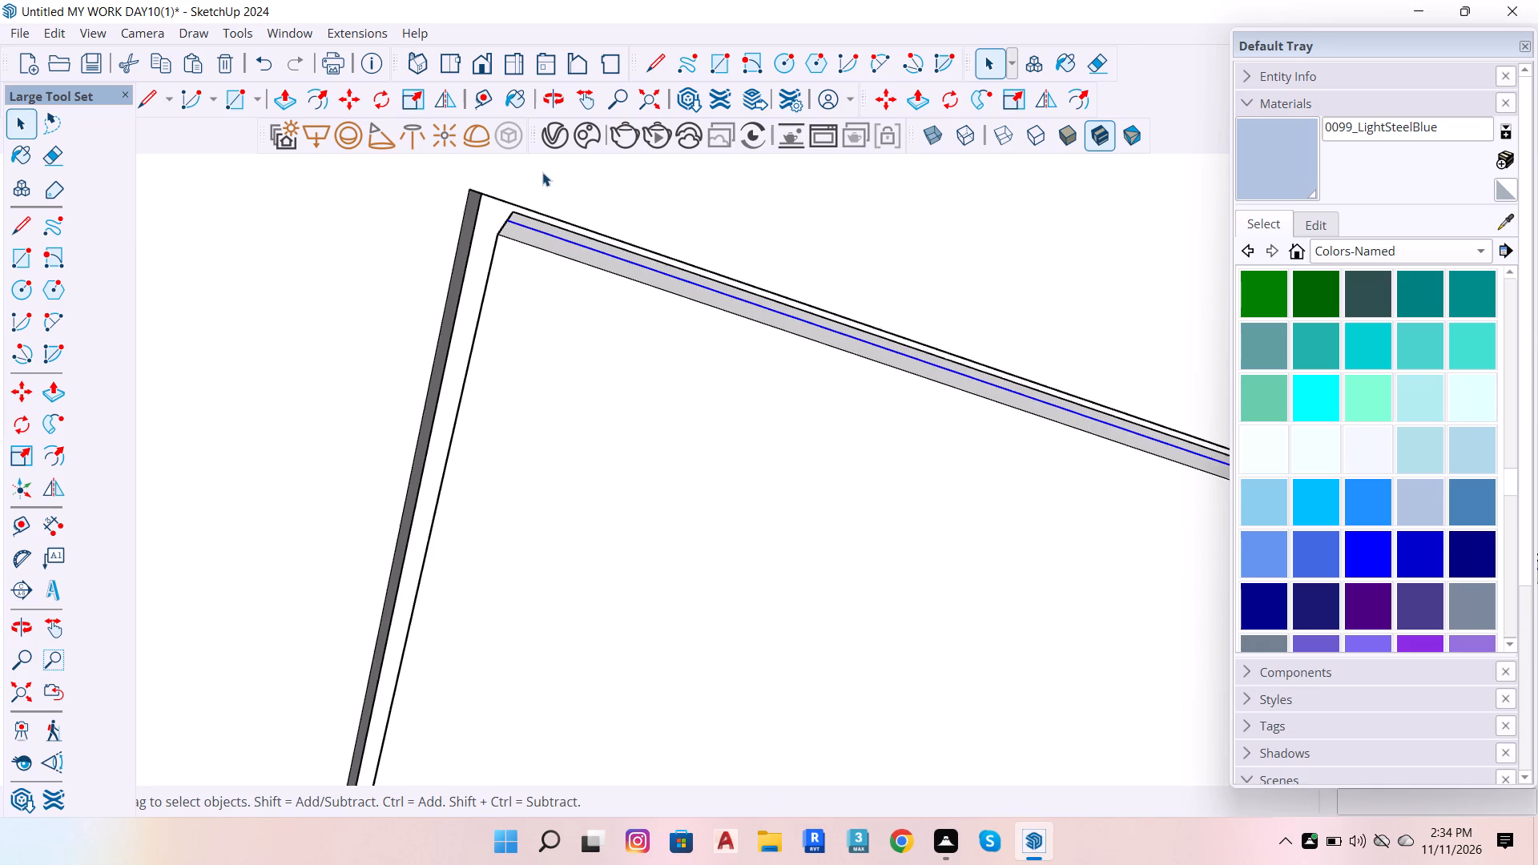
{"action": "scroll", "coordinate": [542, 172], "scroll_direction": "down", "scroll_amount": 17}
{"action": "scroll", "coordinate": [530, 300], "scroll_direction": "down", "scroll_amount": 7}
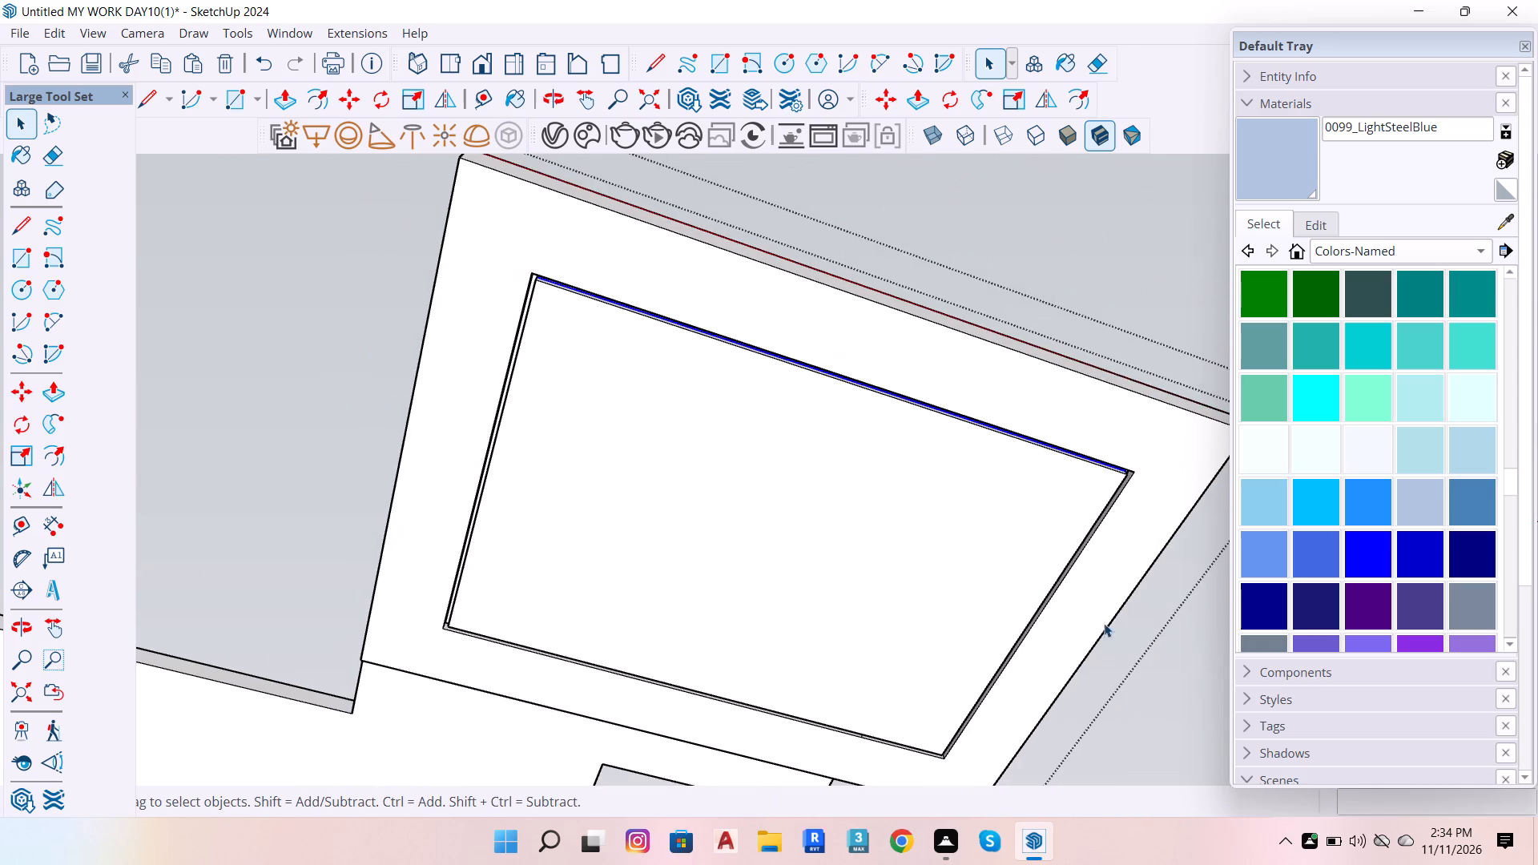
{"action": "scroll", "coordinate": [1195, 564], "scroll_direction": "up", "scroll_amount": 6}
{"action": "key", "text": "o"}
{"action": "left_click_drag", "start_coordinate": [1156, 472], "coordinate": [751, 231]}
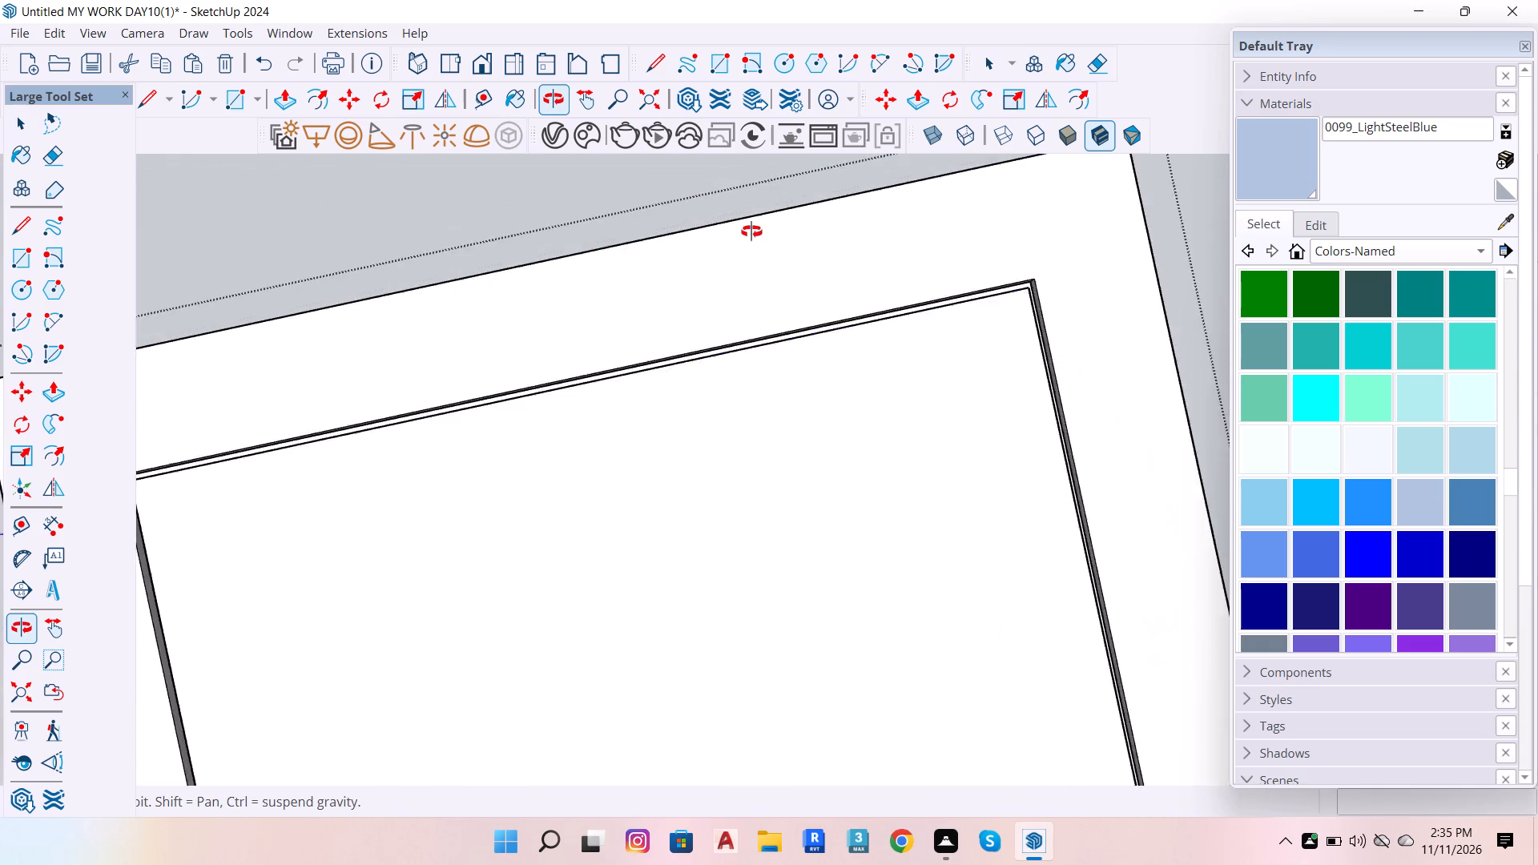
{"action": "left_click_drag", "start_coordinate": [751, 231], "coordinate": [545, 253]}
{"action": "scroll", "coordinate": [871, 357], "scroll_direction": "down", "scroll_amount": 7}
{"action": "scroll", "coordinate": [1040, 471], "scroll_direction": "up", "scroll_amount": 7}
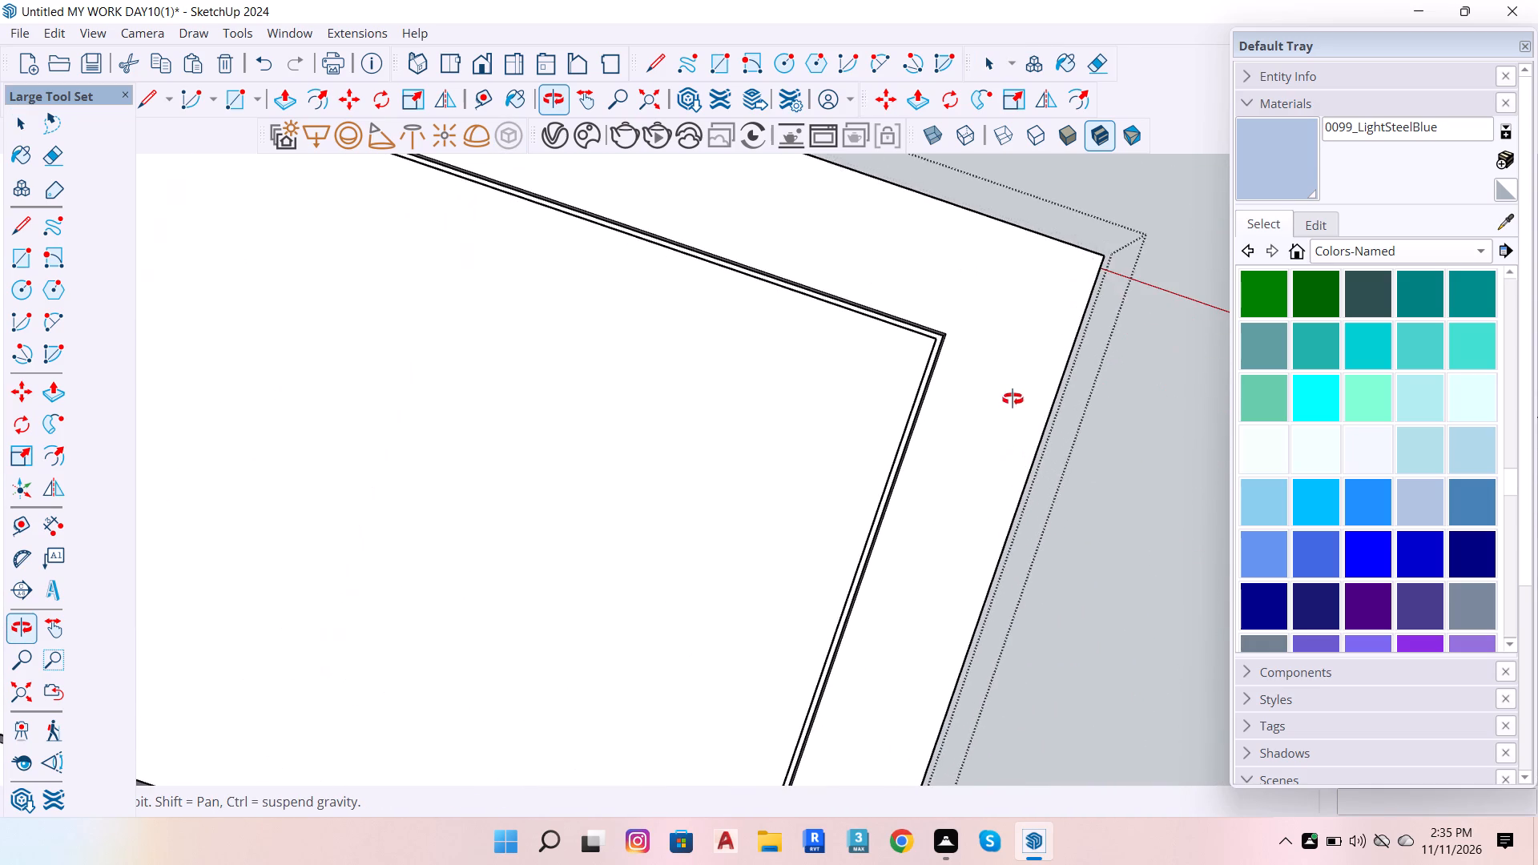
{"action": "scroll", "coordinate": [990, 362], "scroll_direction": "up", "scroll_amount": 7}
{"action": "scroll", "coordinate": [917, 328], "scroll_direction": "up", "scroll_amount": 6}
{"action": "left_click_drag", "start_coordinate": [886, 332], "coordinate": [736, 287]}
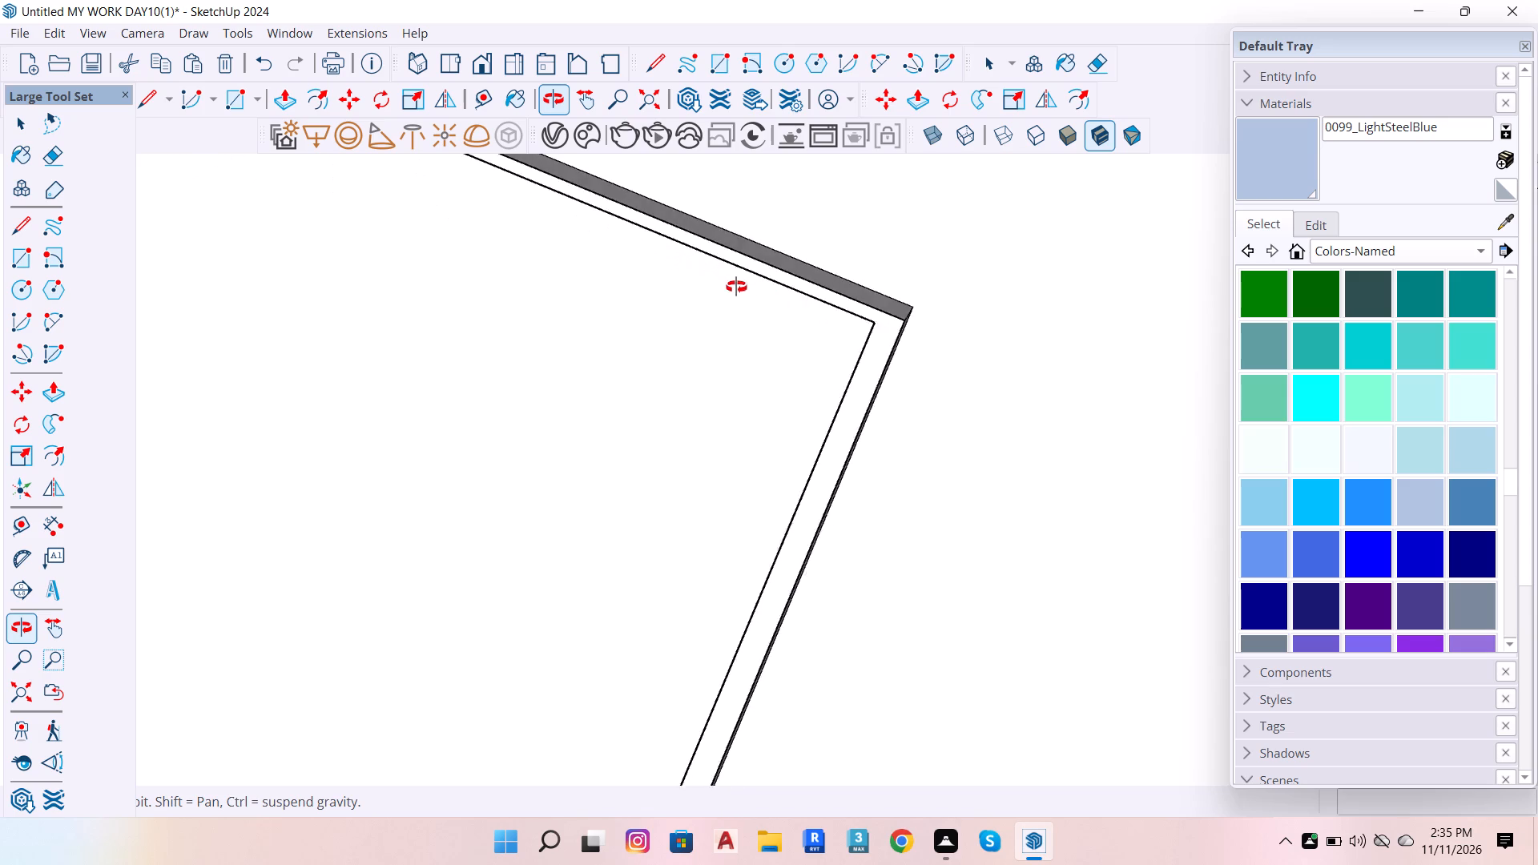
{"action": "left_click_drag", "start_coordinate": [736, 287], "coordinate": [716, 289]}
{"action": "left_click_drag", "start_coordinate": [754, 306], "coordinate": [615, 192]}
{"action": "scroll", "coordinate": [819, 290], "scroll_direction": "up", "scroll_amount": 6}
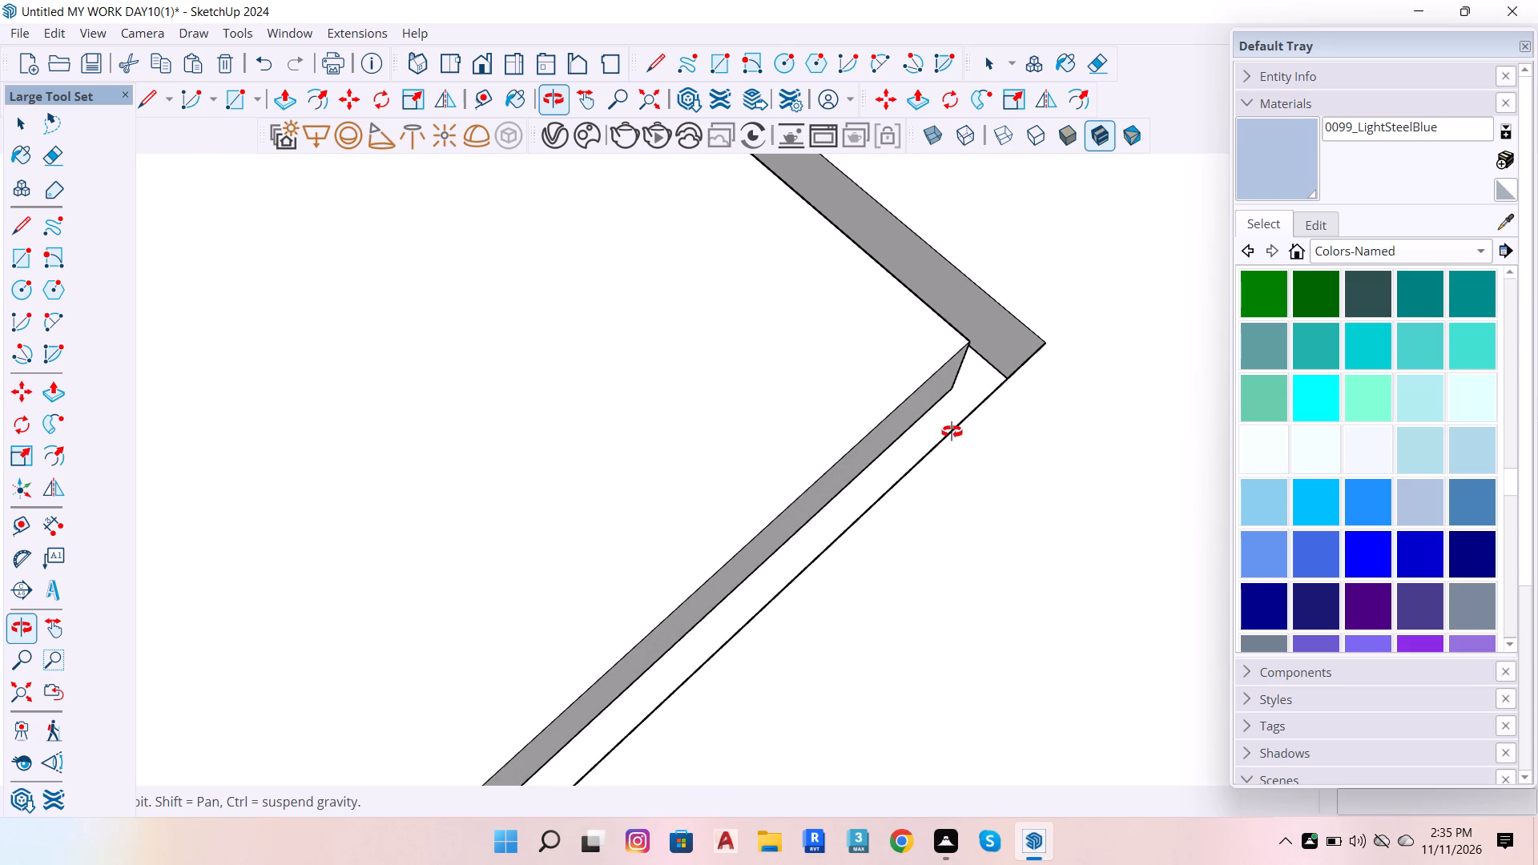
{"action": "key", "text": "space"}
{"action": "left_click", "coordinate": [924, 415]}
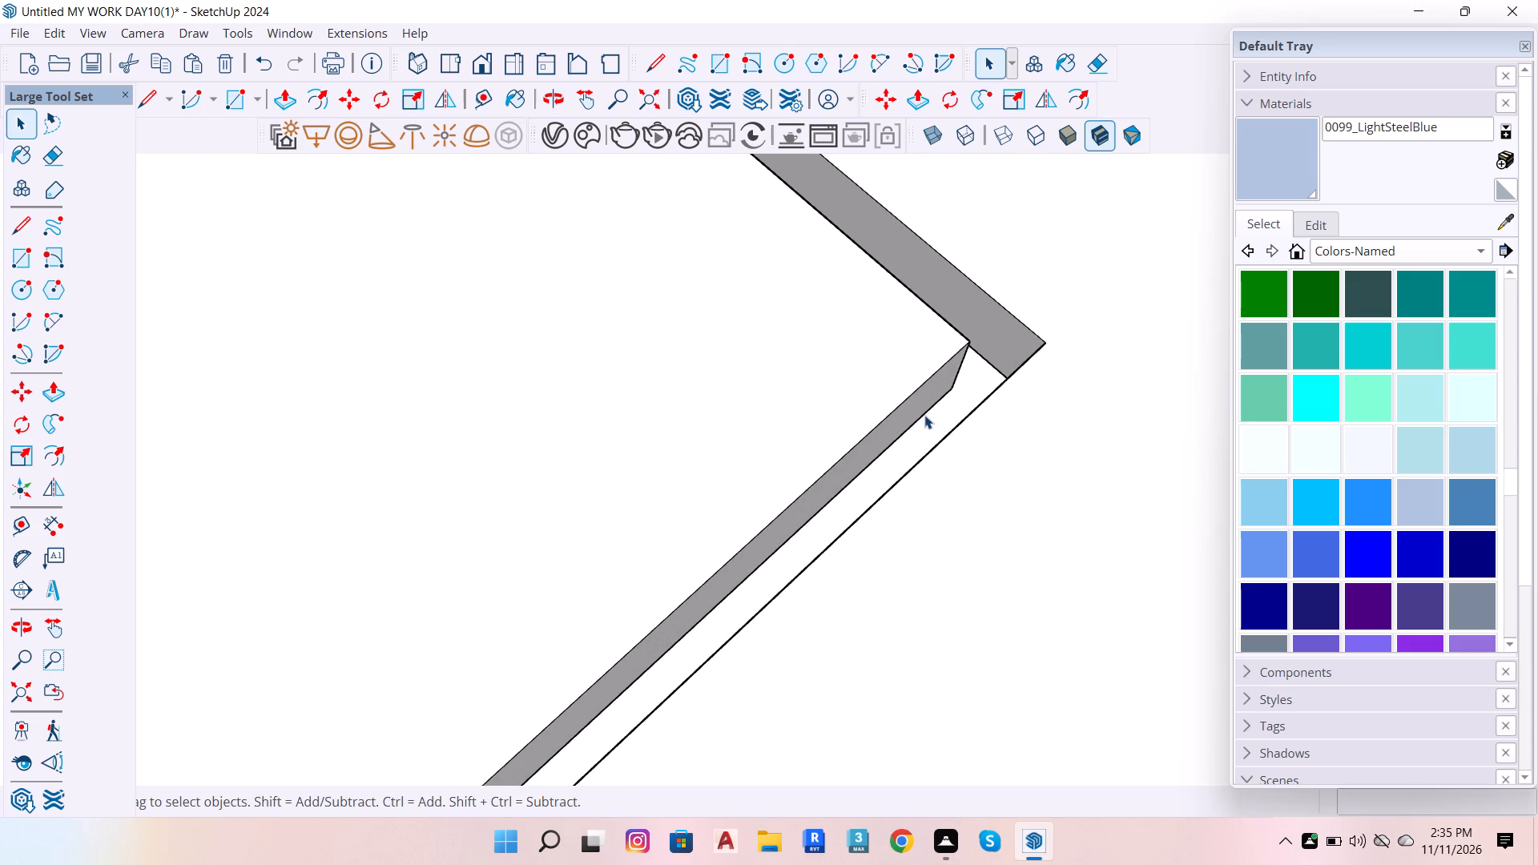
{"action": "left_click", "coordinate": [924, 415]}
{"action": "scroll", "coordinate": [909, 414], "scroll_direction": "down", "scroll_amount": 7}
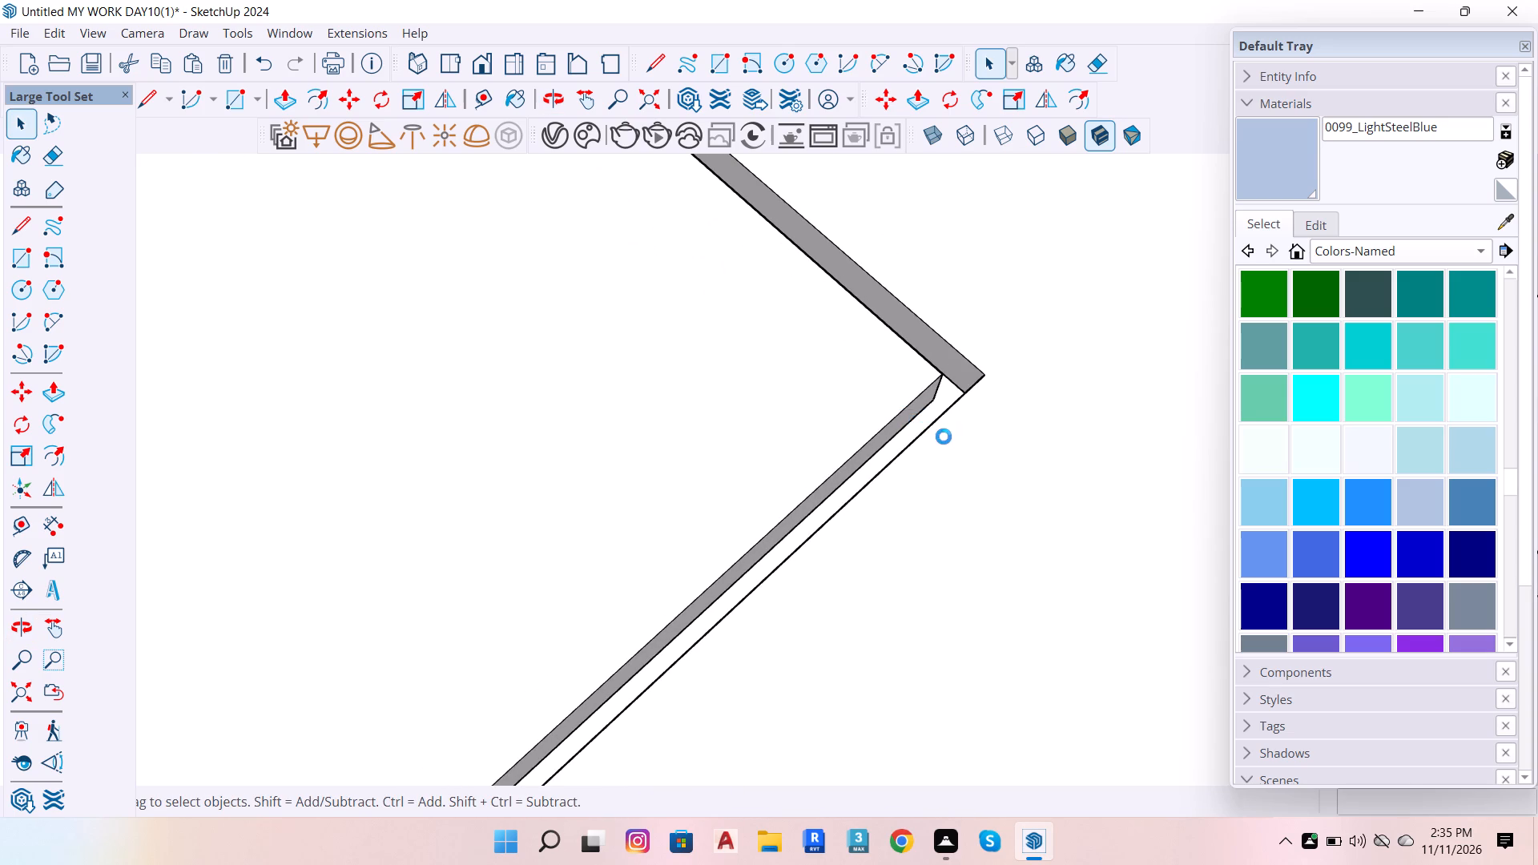
{"action": "scroll", "coordinate": [912, 416], "scroll_direction": "up", "scroll_amount": 5}
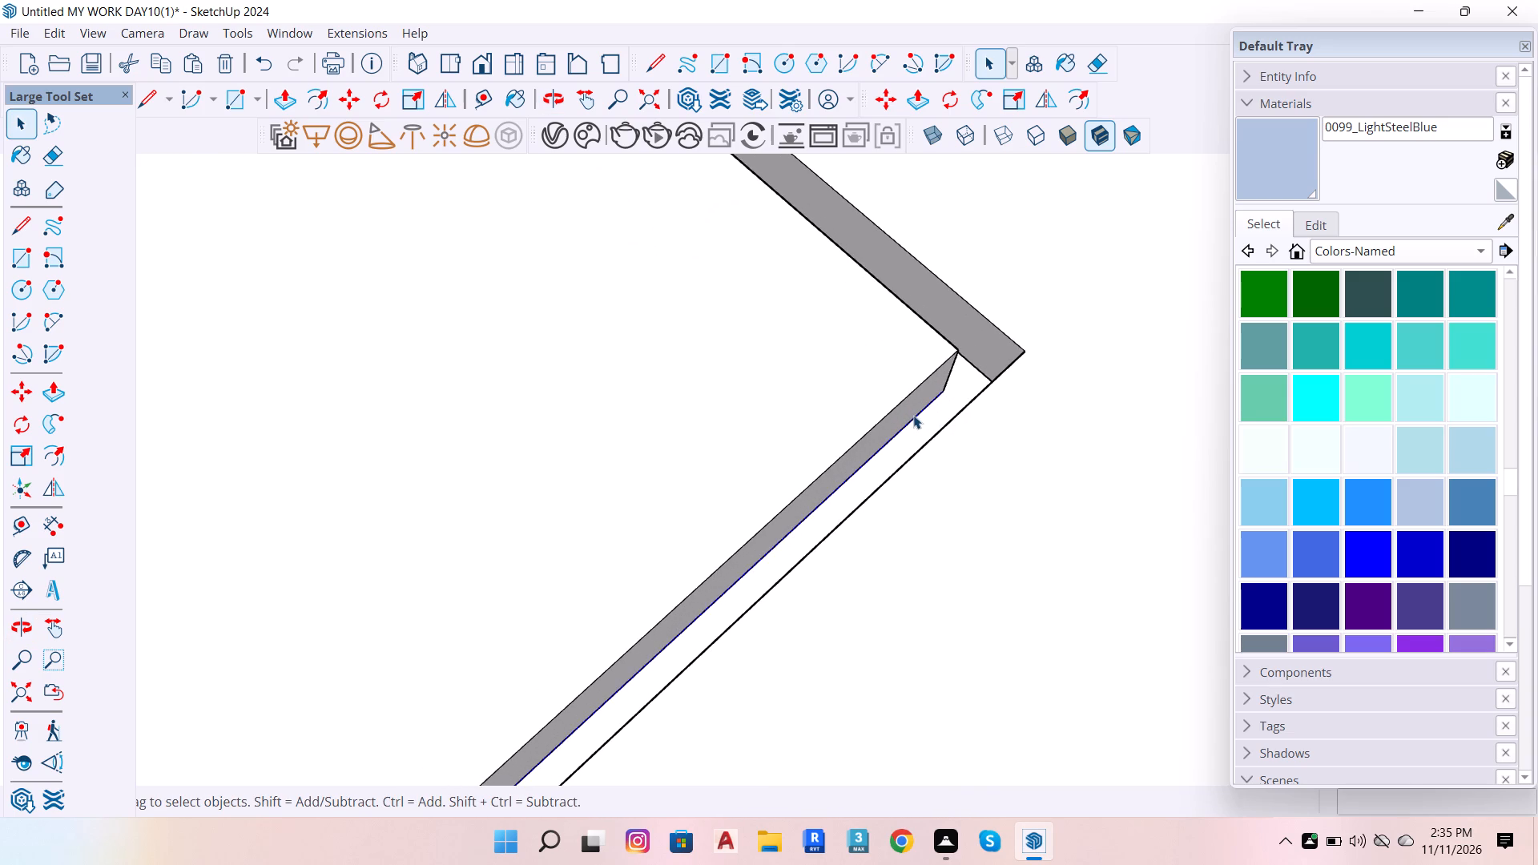
{"action": "key", "text": "m"}
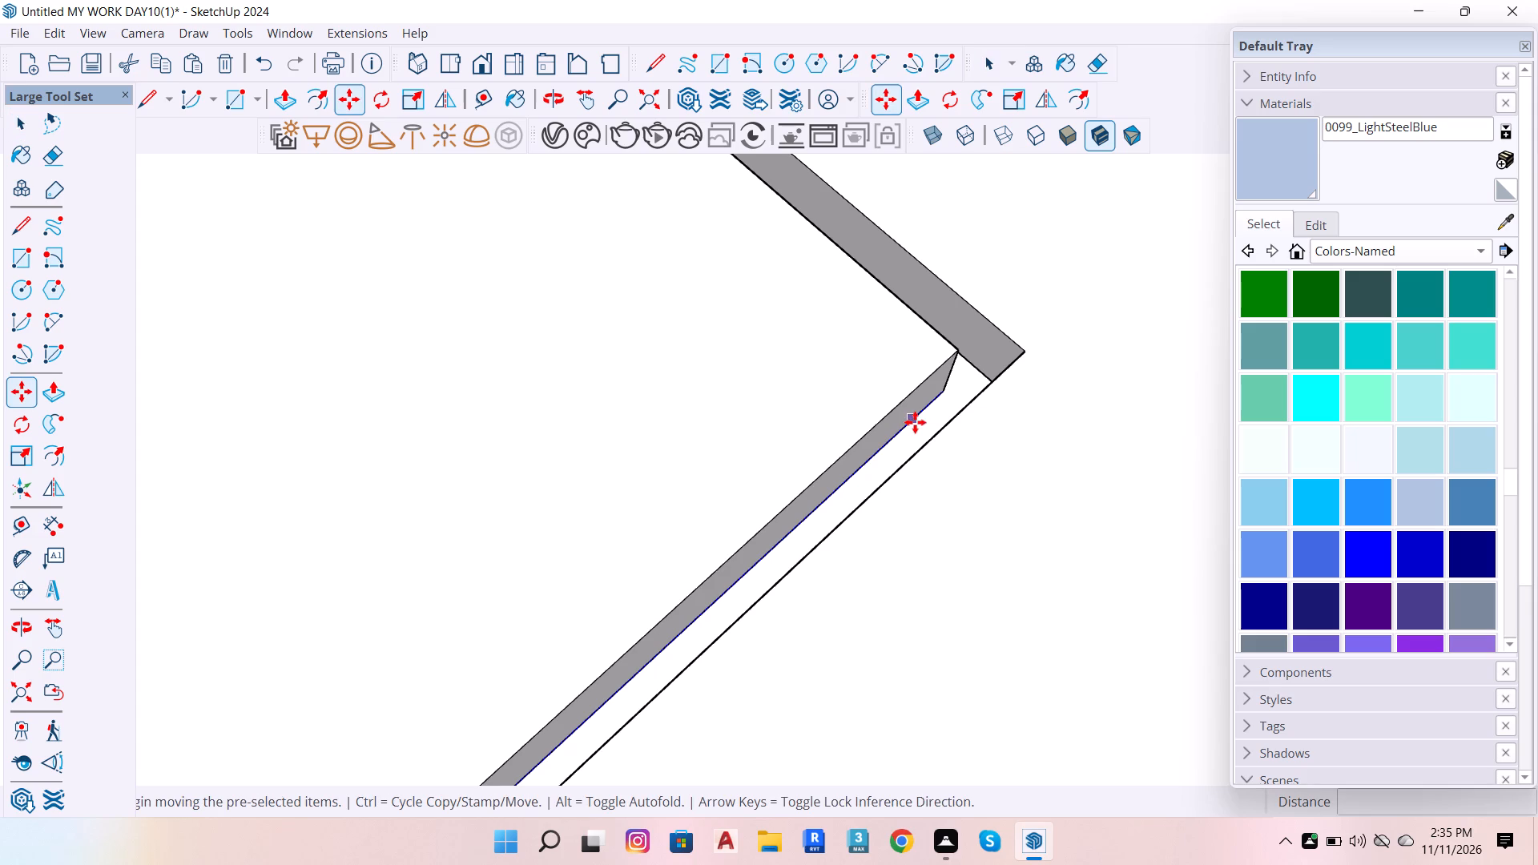
{"action": "left_click", "coordinate": [916, 422]}
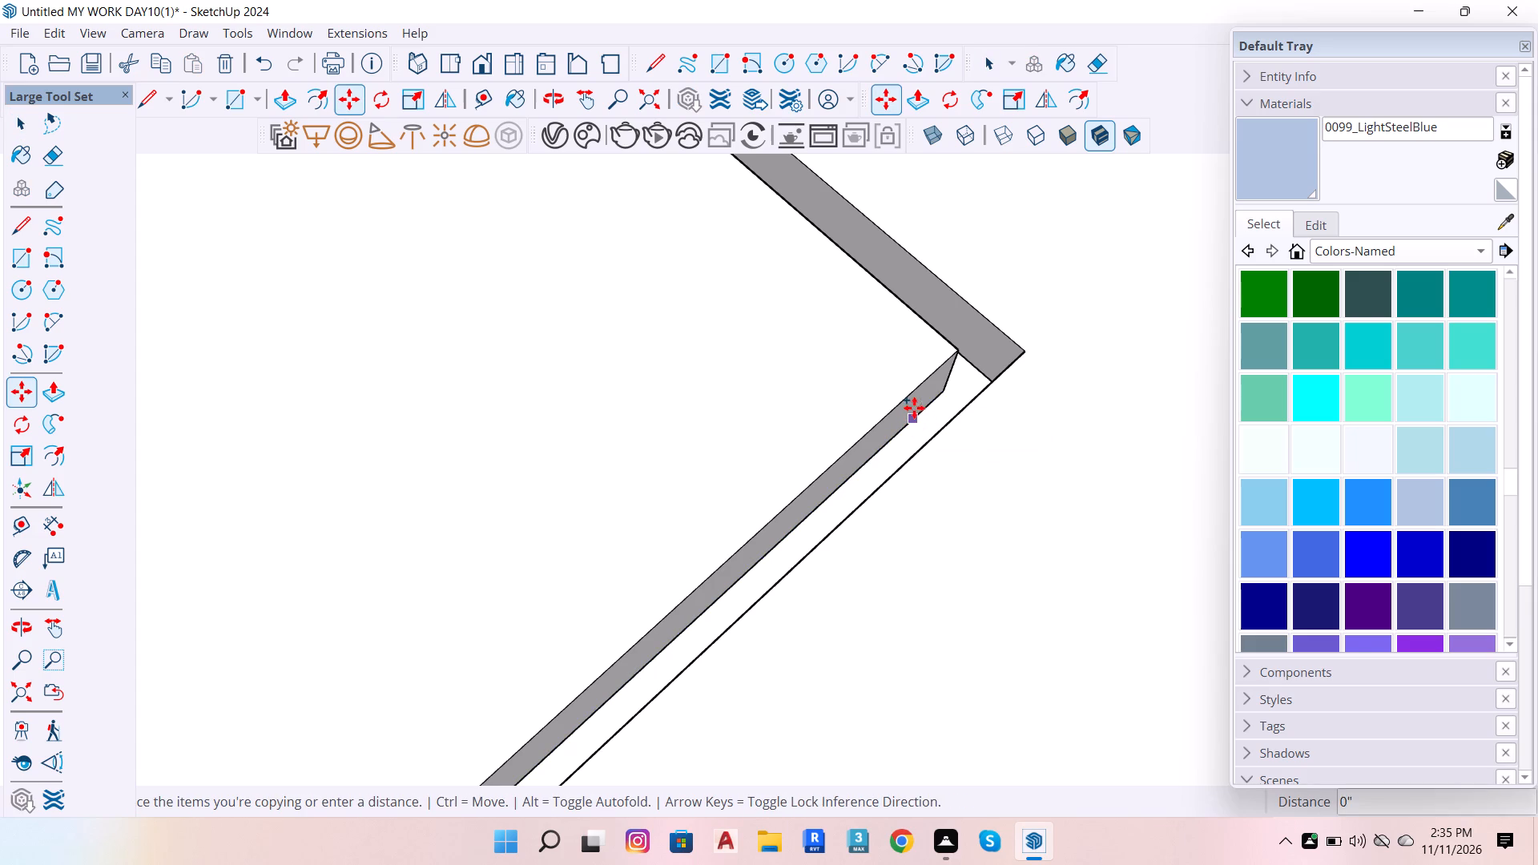
{"action": "scroll", "coordinate": [942, 402], "scroll_direction": "up", "scroll_amount": 4}
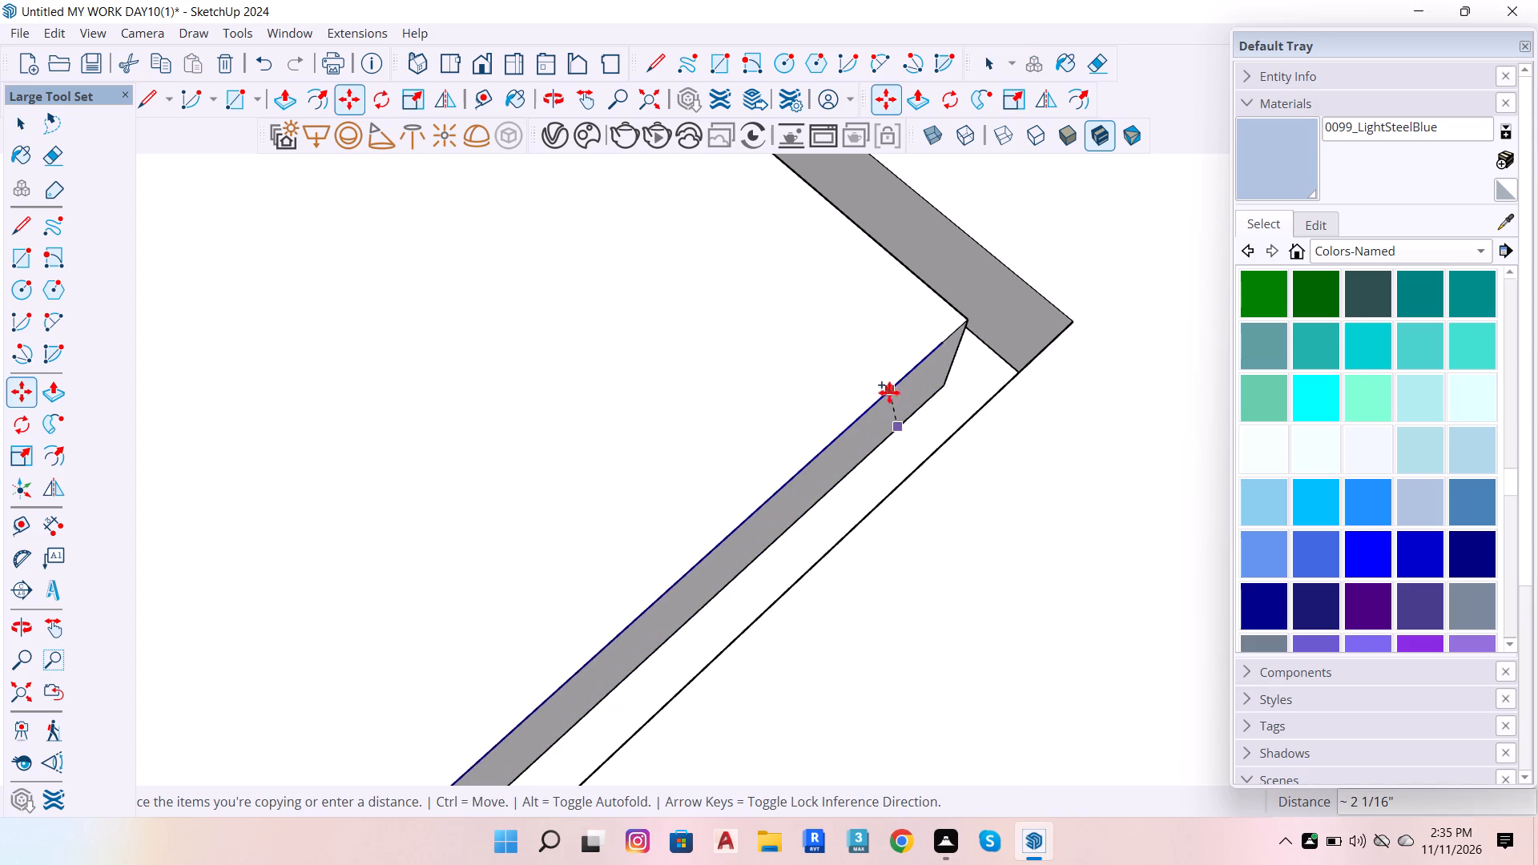
{"action": "scroll", "coordinate": [901, 393], "scroll_direction": "up", "scroll_amount": 6}
{"action": "key", "text": "Up"}
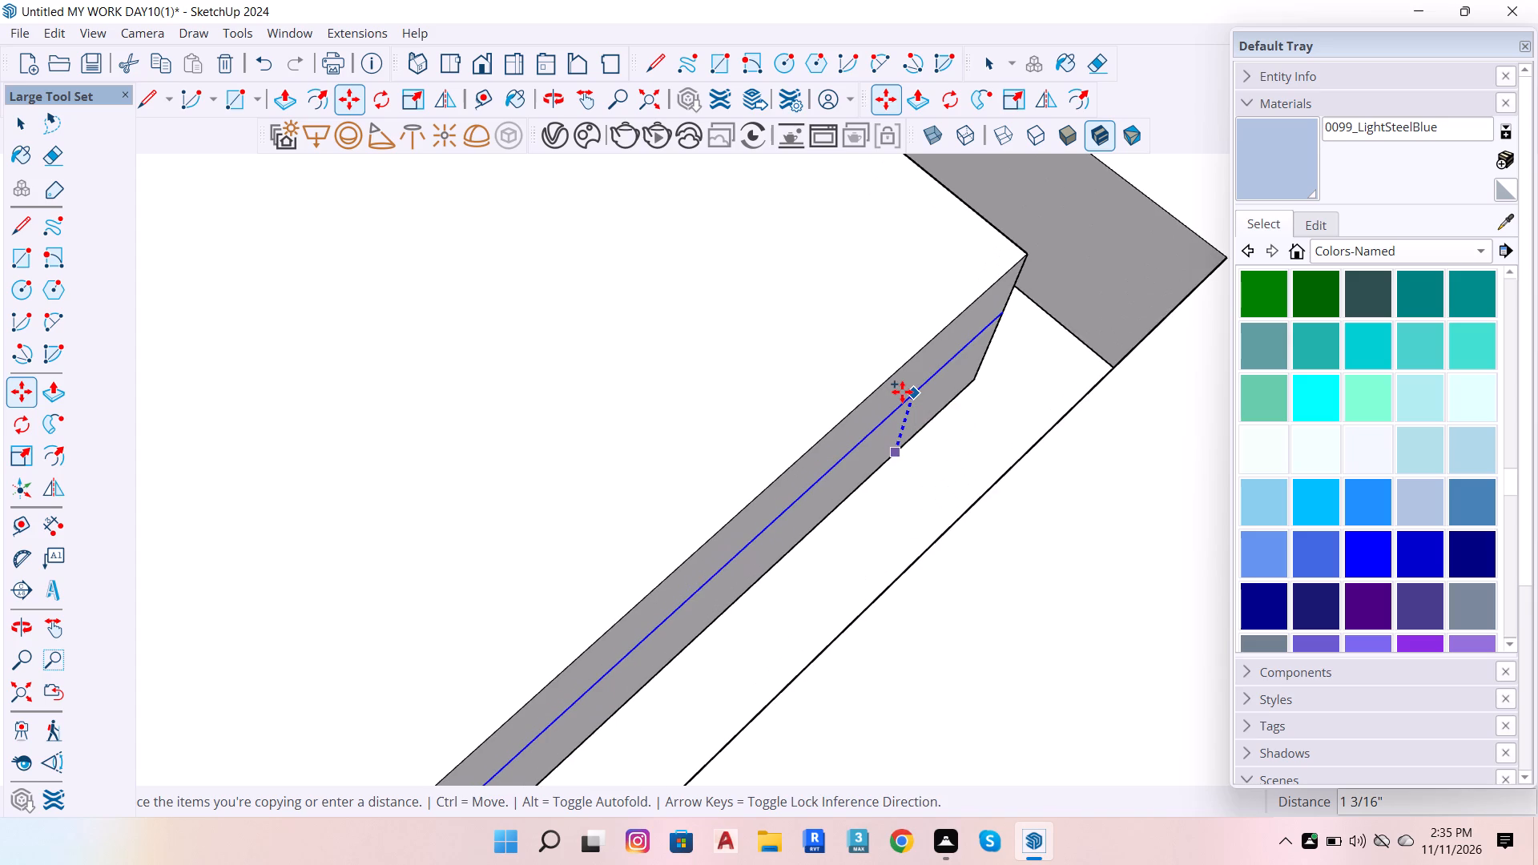
{"action": "type", "text": ".8"}
{"action": "key", "text": "Return"}
{"action": "scroll", "coordinate": [1283, 339], "scroll_direction": "down", "scroll_amount": 5}
{"action": "key", "text": "space"}
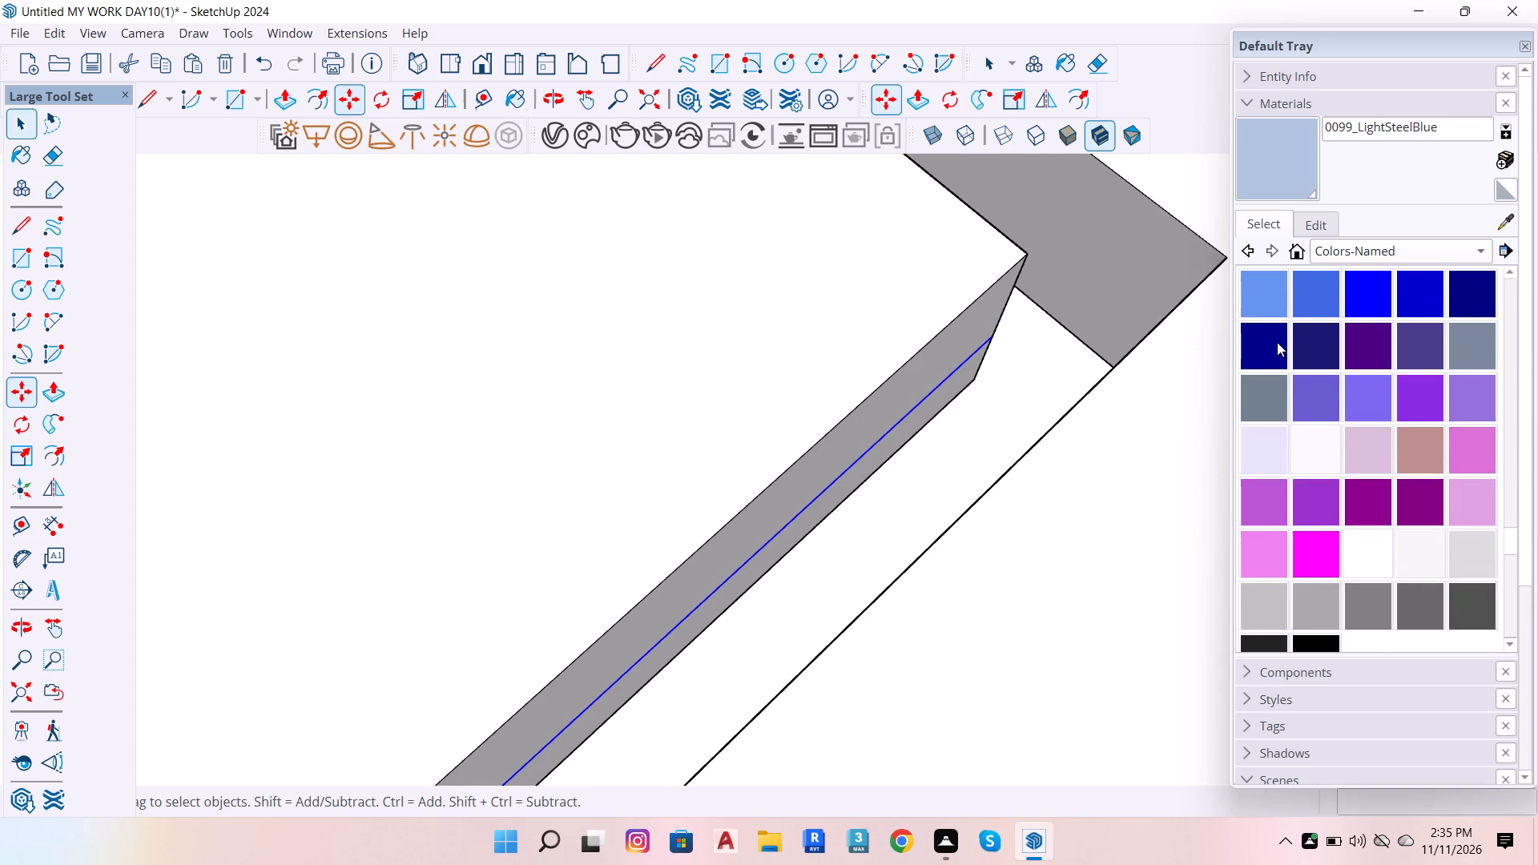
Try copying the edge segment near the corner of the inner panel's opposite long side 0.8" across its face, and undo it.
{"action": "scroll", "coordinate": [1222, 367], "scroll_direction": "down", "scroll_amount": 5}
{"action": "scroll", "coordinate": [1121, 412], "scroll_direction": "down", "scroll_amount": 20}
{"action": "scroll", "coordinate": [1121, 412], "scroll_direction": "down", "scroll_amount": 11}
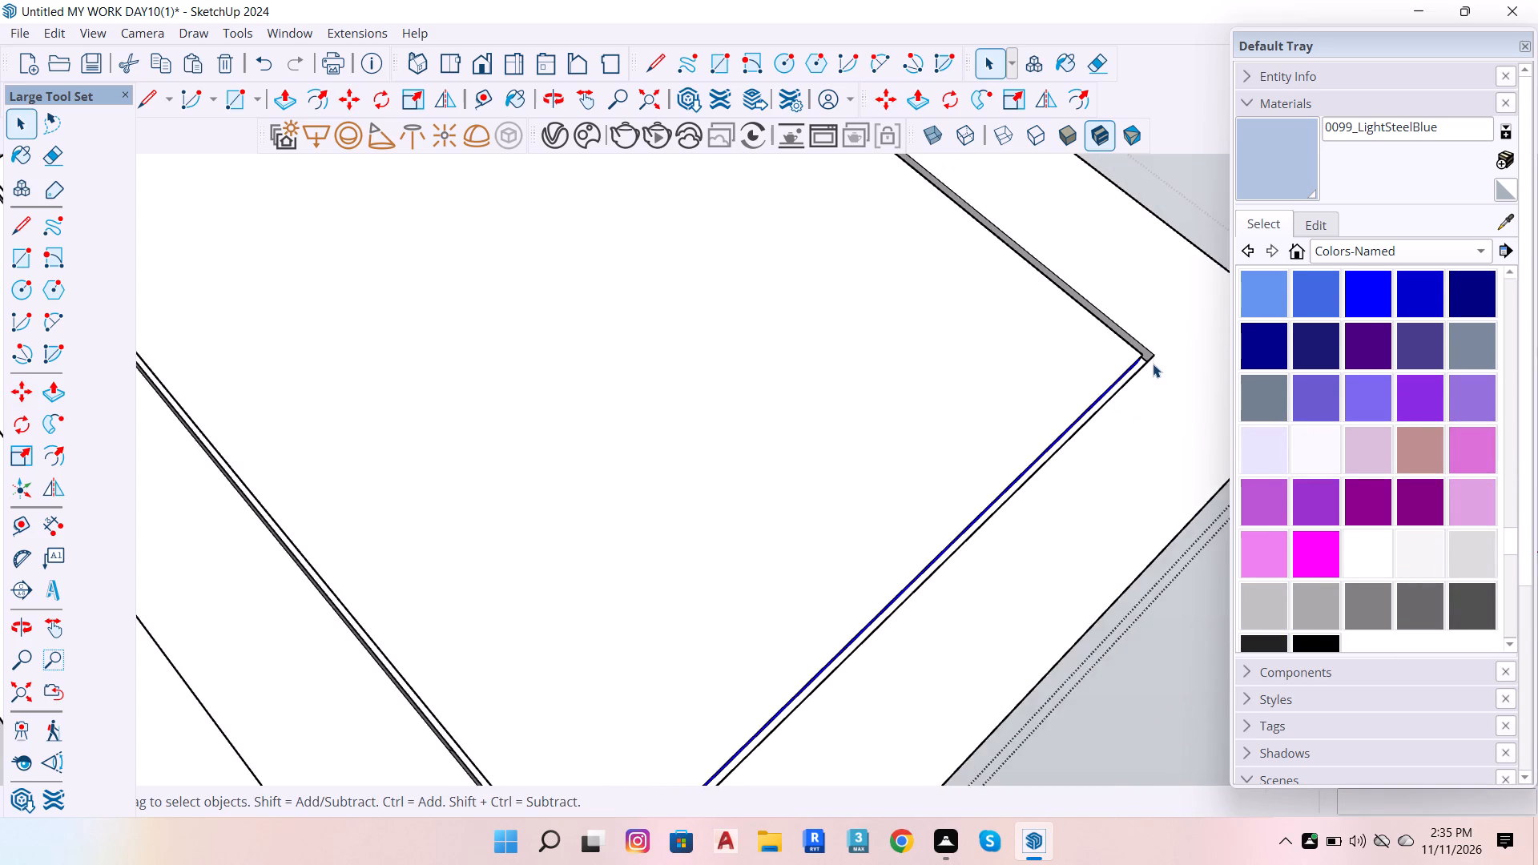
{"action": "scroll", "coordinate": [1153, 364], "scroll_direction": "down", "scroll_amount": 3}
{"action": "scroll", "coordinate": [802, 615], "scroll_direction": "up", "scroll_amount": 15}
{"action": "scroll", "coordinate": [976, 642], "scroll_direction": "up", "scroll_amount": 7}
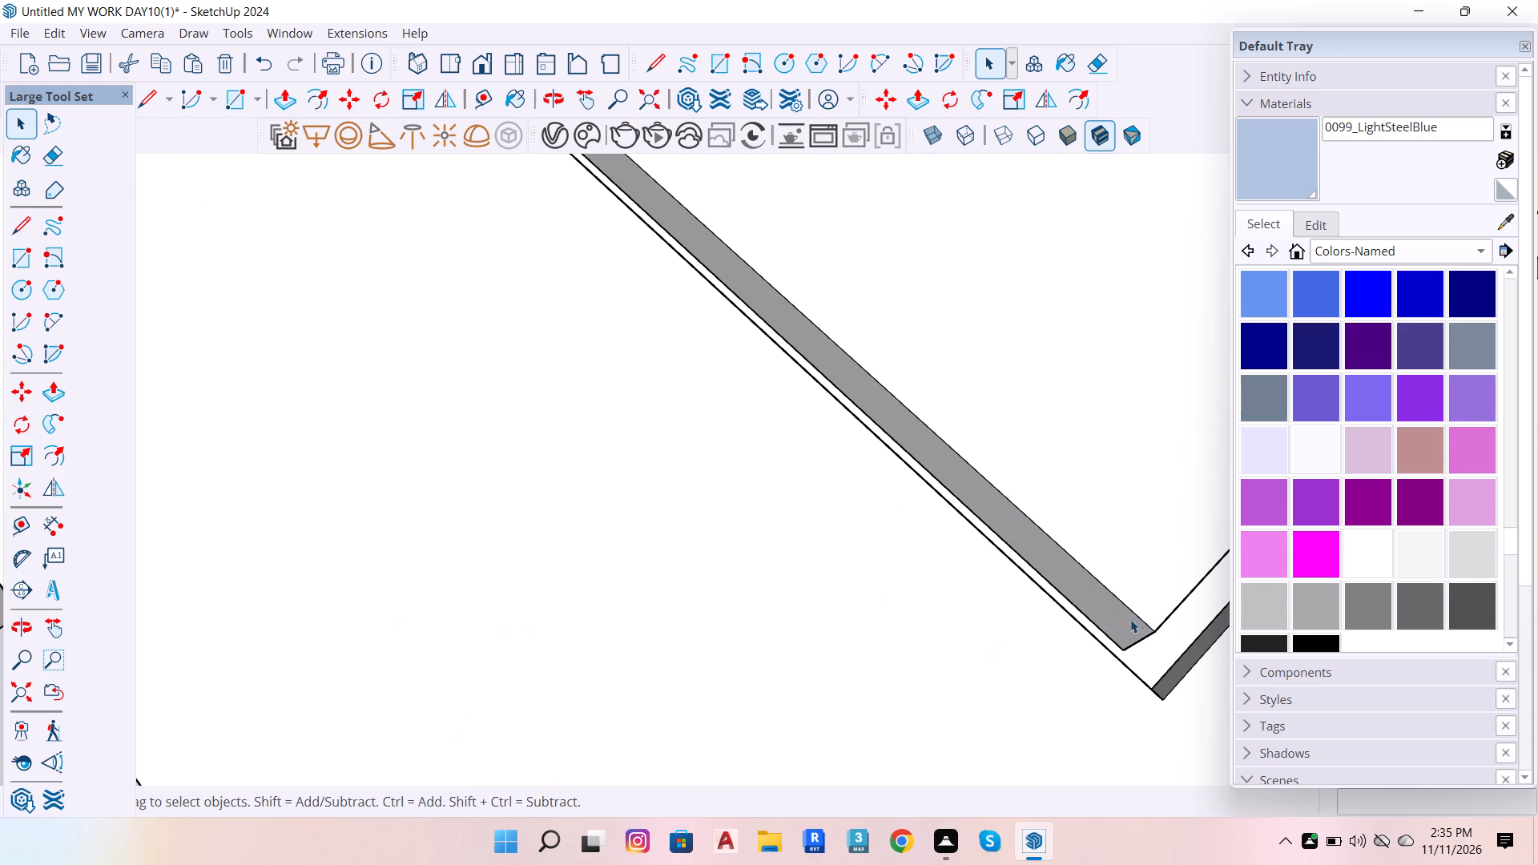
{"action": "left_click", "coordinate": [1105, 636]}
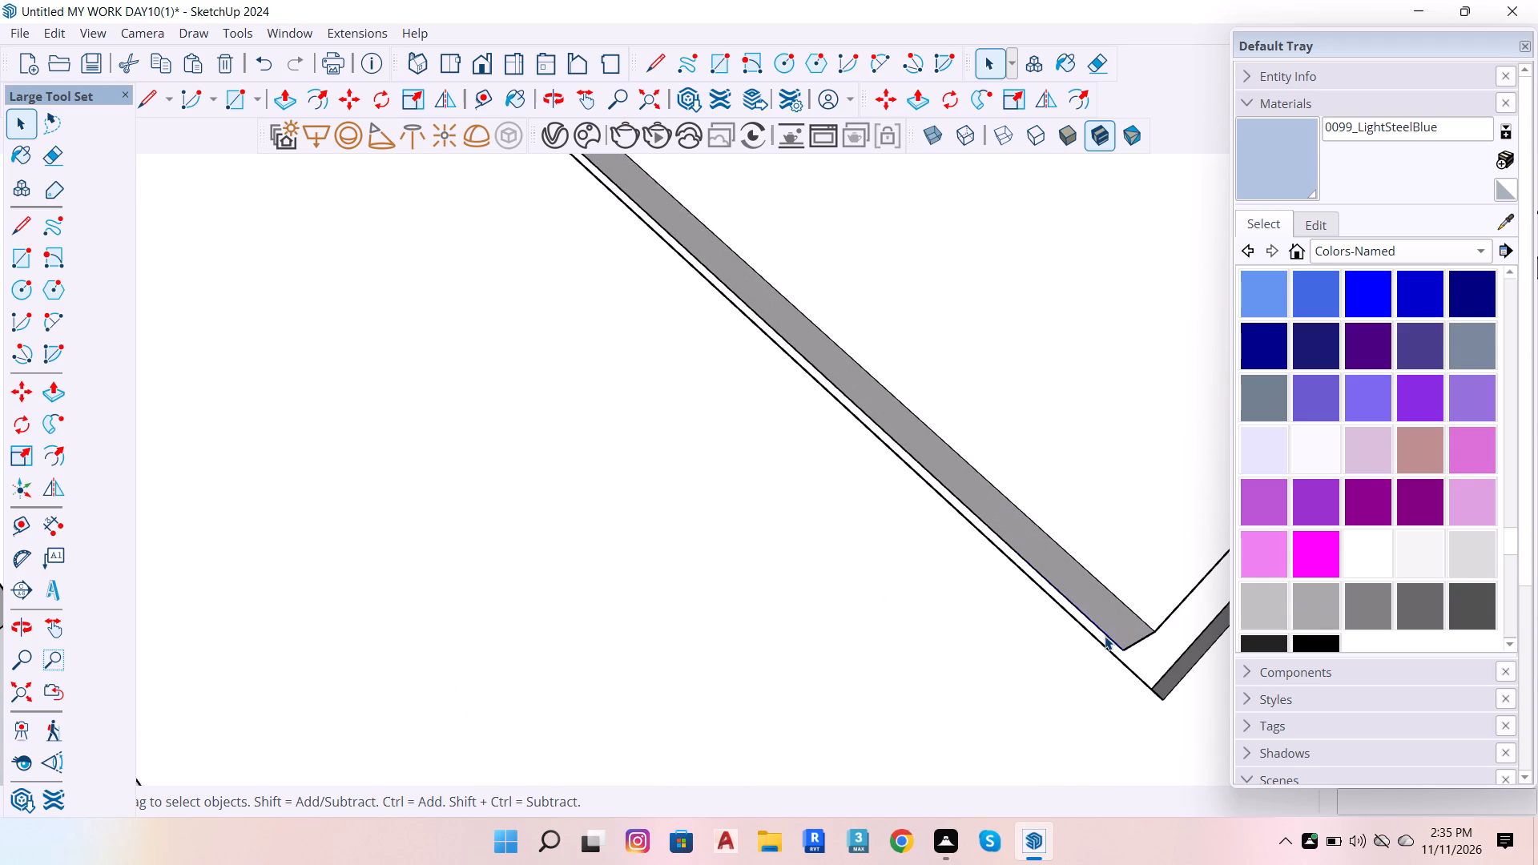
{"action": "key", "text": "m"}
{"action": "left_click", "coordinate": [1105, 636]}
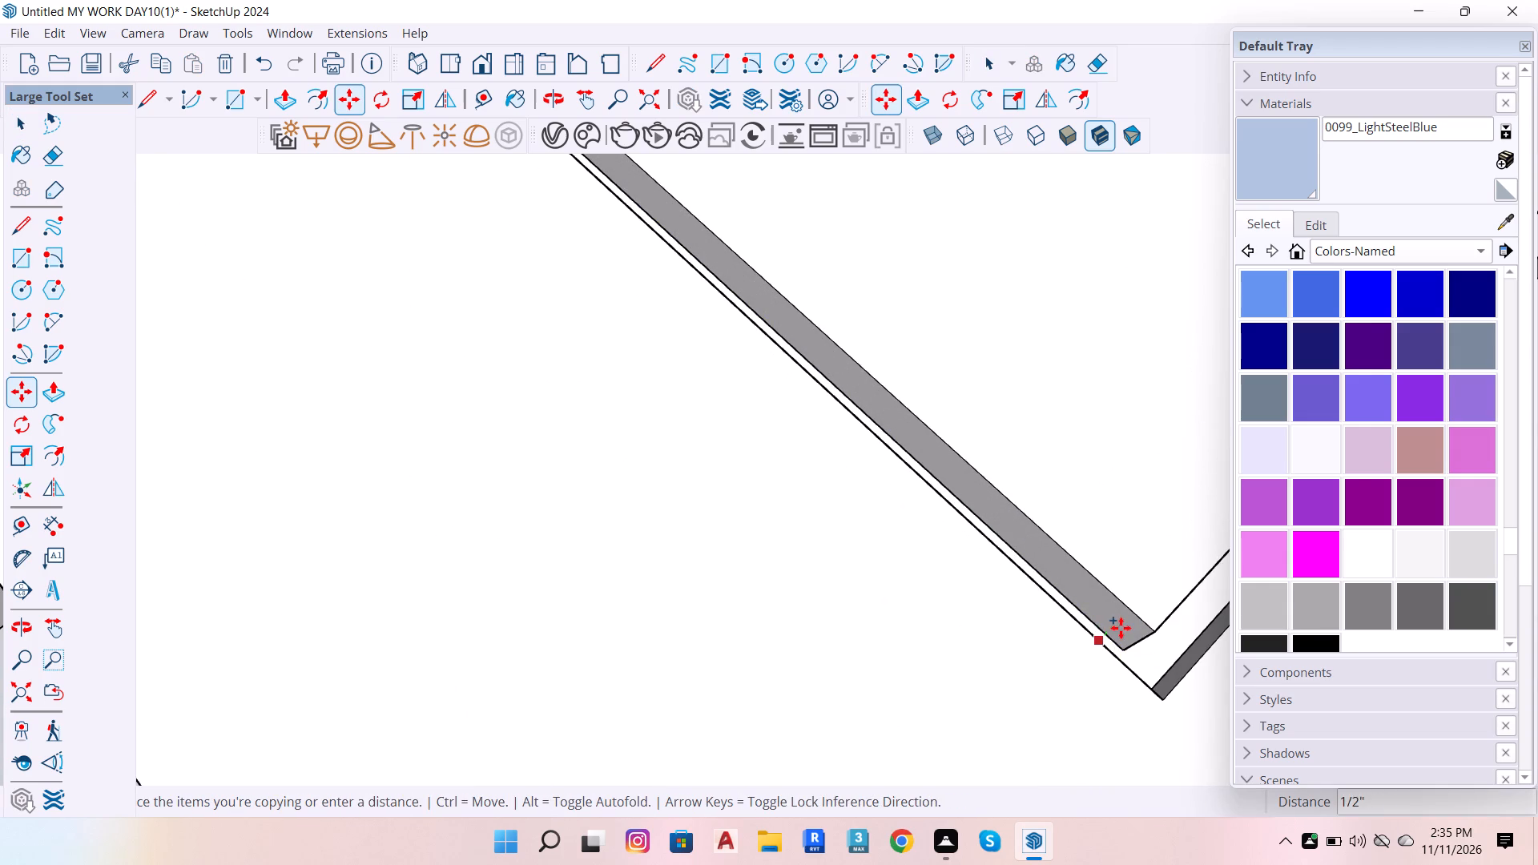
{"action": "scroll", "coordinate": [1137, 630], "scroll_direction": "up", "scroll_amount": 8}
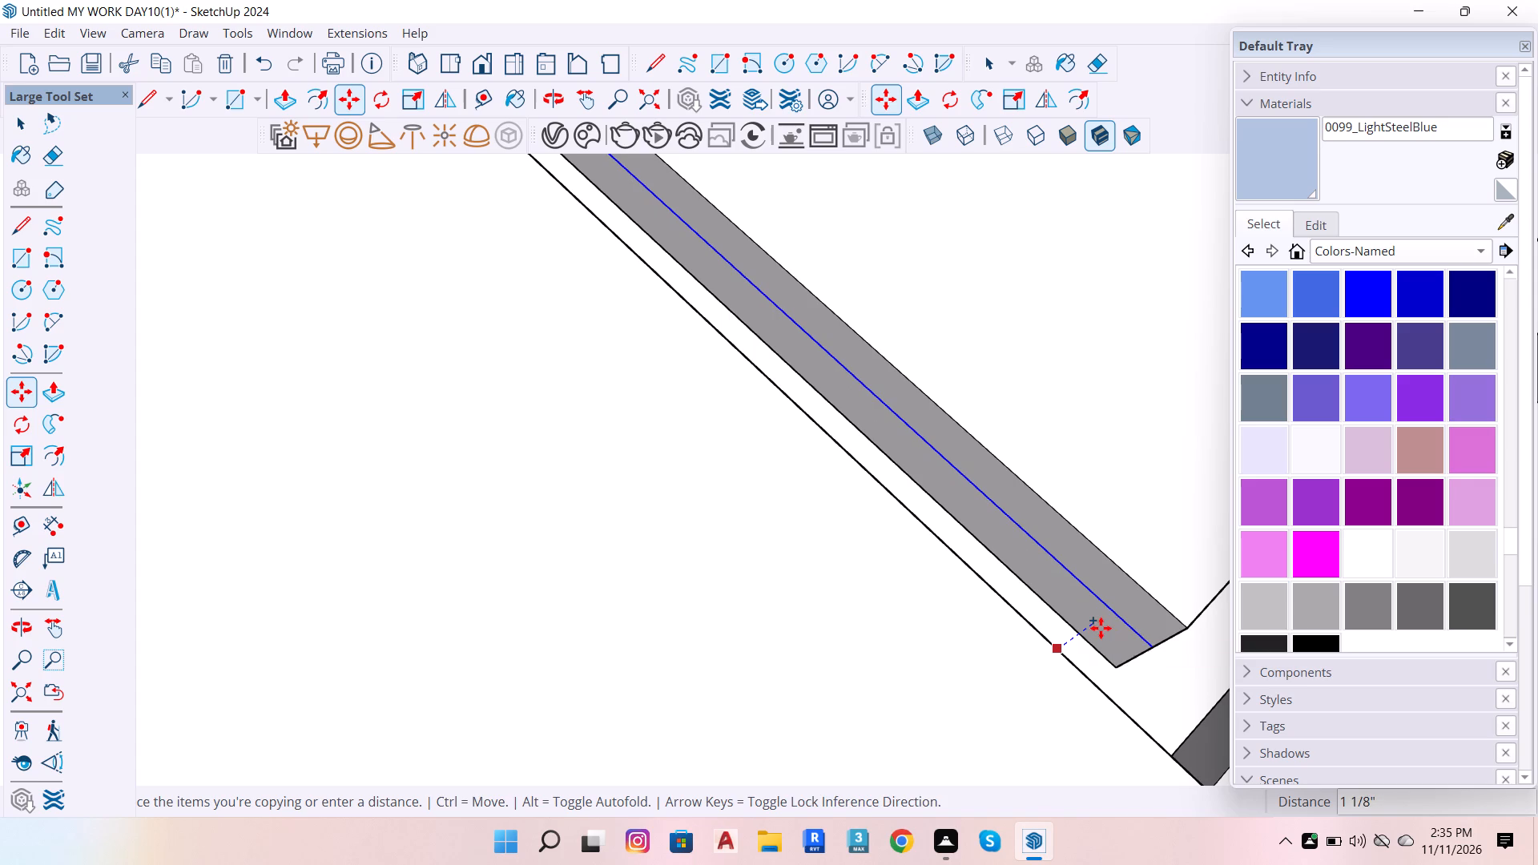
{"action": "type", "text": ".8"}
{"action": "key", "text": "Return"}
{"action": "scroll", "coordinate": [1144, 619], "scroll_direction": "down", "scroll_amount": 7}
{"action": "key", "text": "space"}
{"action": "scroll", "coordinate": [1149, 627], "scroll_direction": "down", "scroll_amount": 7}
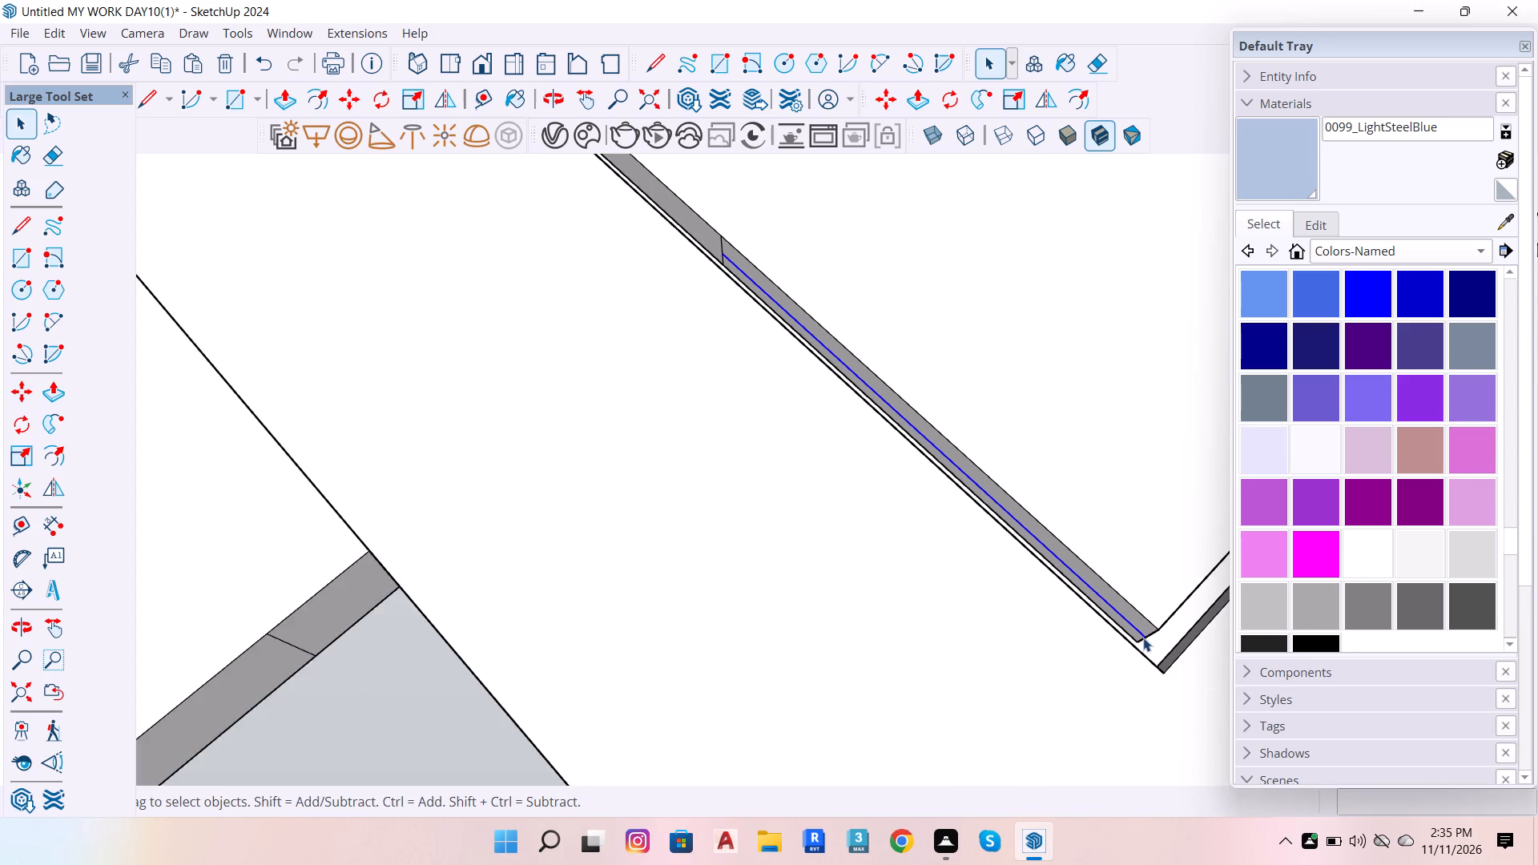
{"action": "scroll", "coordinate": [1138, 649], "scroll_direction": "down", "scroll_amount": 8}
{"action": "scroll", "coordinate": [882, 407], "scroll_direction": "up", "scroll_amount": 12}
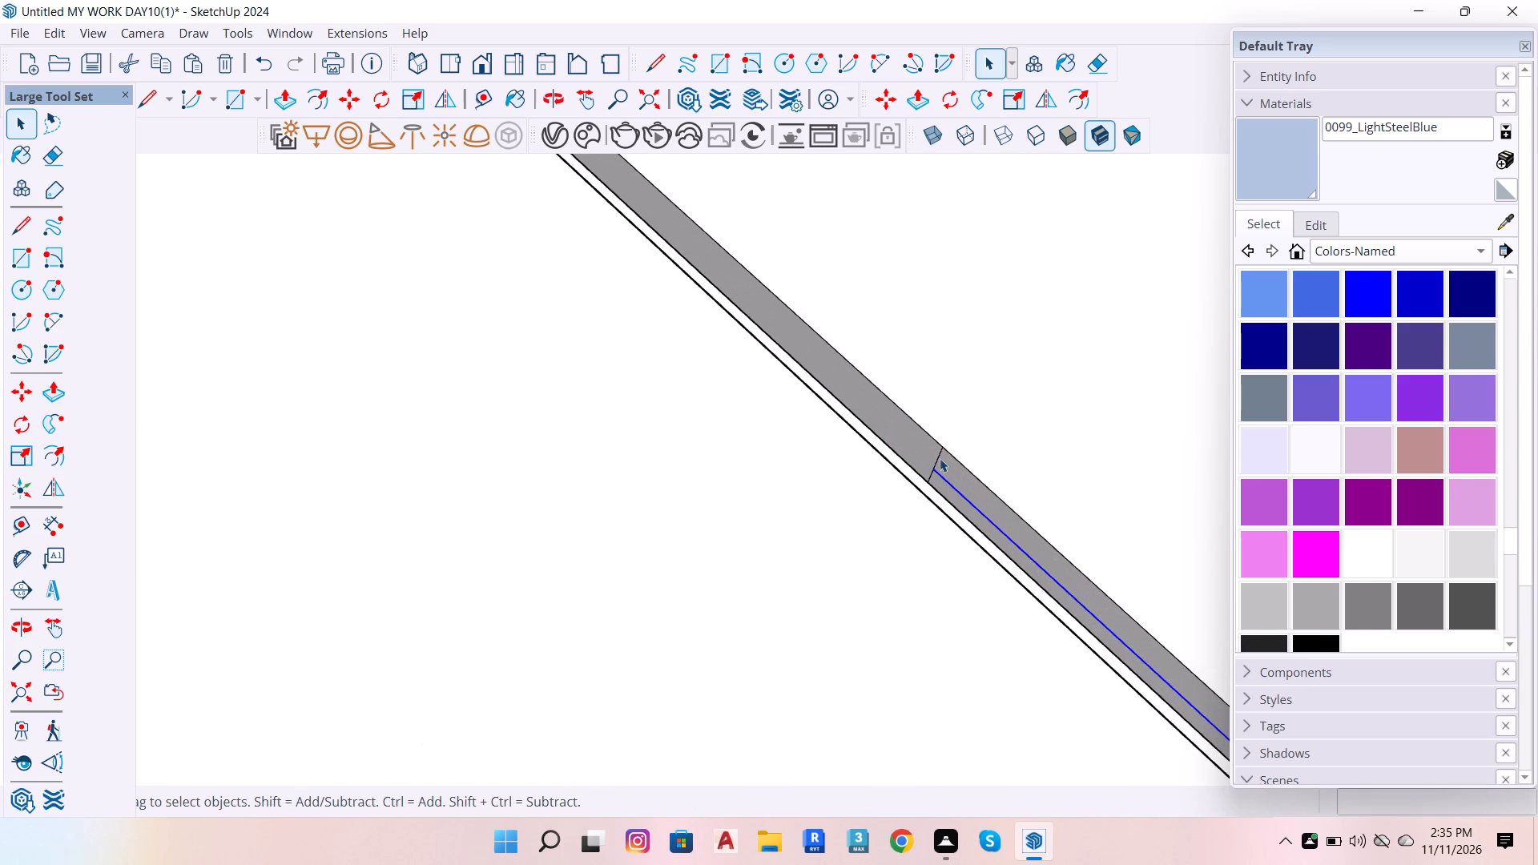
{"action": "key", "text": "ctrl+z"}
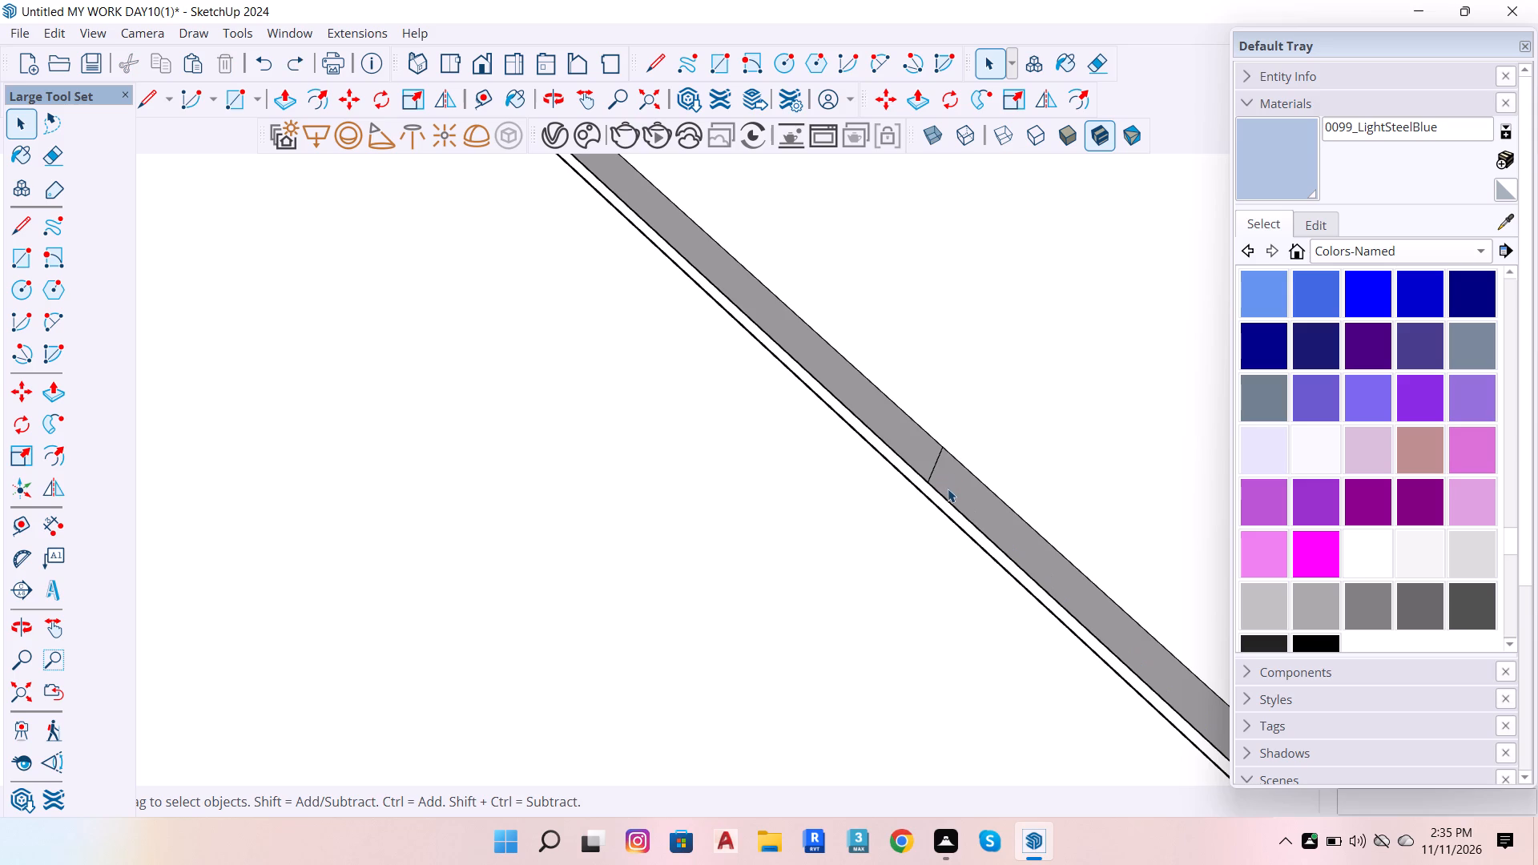
Delete the short cross edge that splits the inner panel's opposite long side face.
{"action": "left_click", "coordinate": [936, 457]}
{"action": "key", "text": "Delete"}
Copy the full-length edge between the opposite long side face and the recessed strip 0.8" vertically across that face.
{"action": "left_click", "coordinate": [955, 505]}
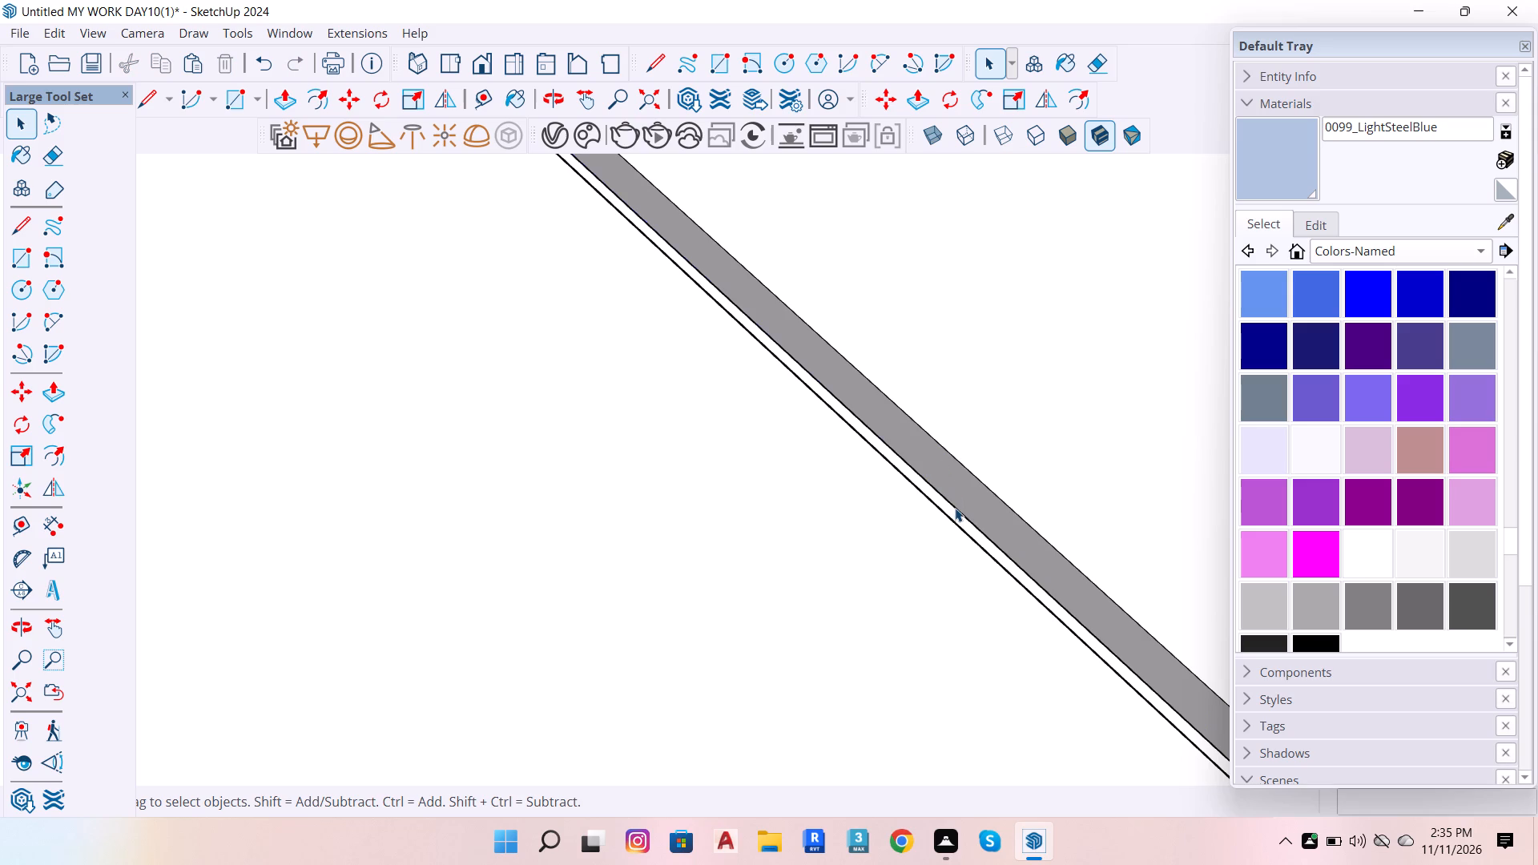
{"action": "left_click", "coordinate": [955, 508]}
{"action": "scroll", "coordinate": [972, 523], "scroll_direction": "down", "scroll_amount": 13}
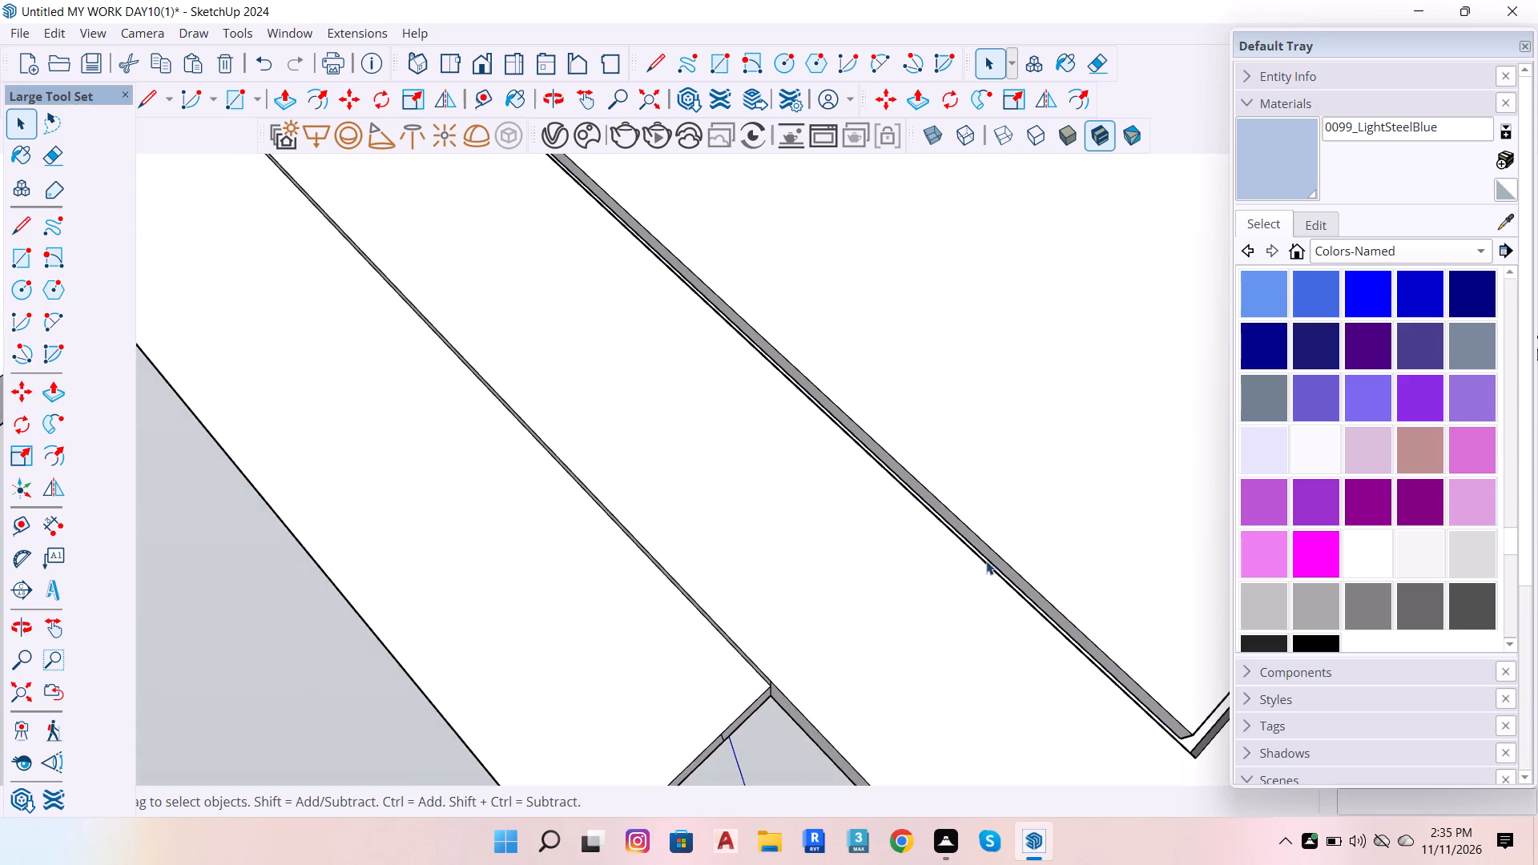
{"action": "scroll", "coordinate": [1014, 571], "scroll_direction": "up", "scroll_amount": 12}
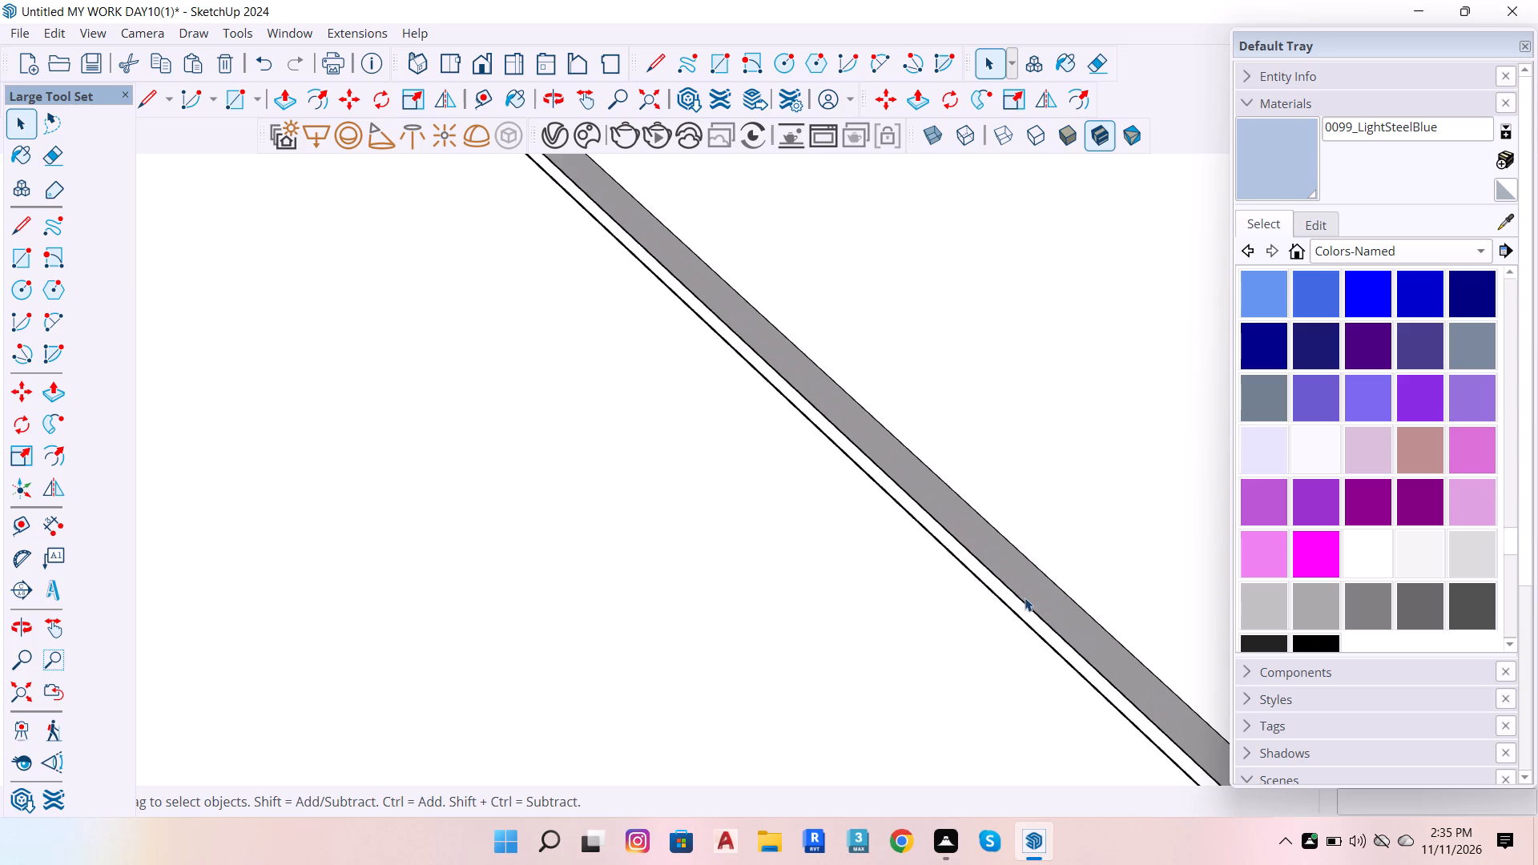
{"action": "scroll", "coordinate": [1025, 597], "scroll_direction": "up", "scroll_amount": 7}
{"action": "key", "text": "m"}
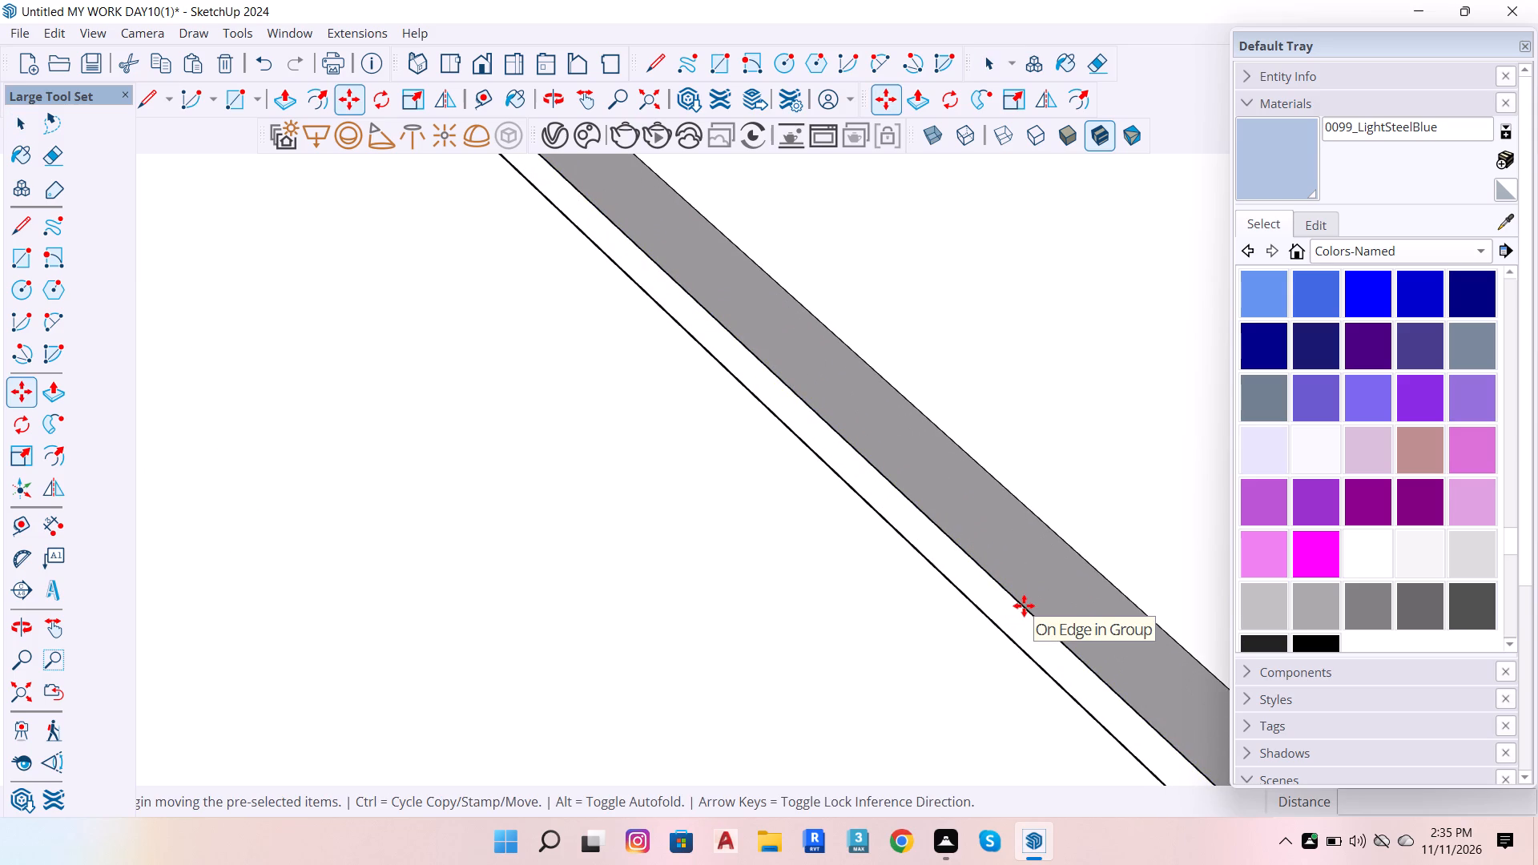
{"action": "left_click", "coordinate": [1024, 605]}
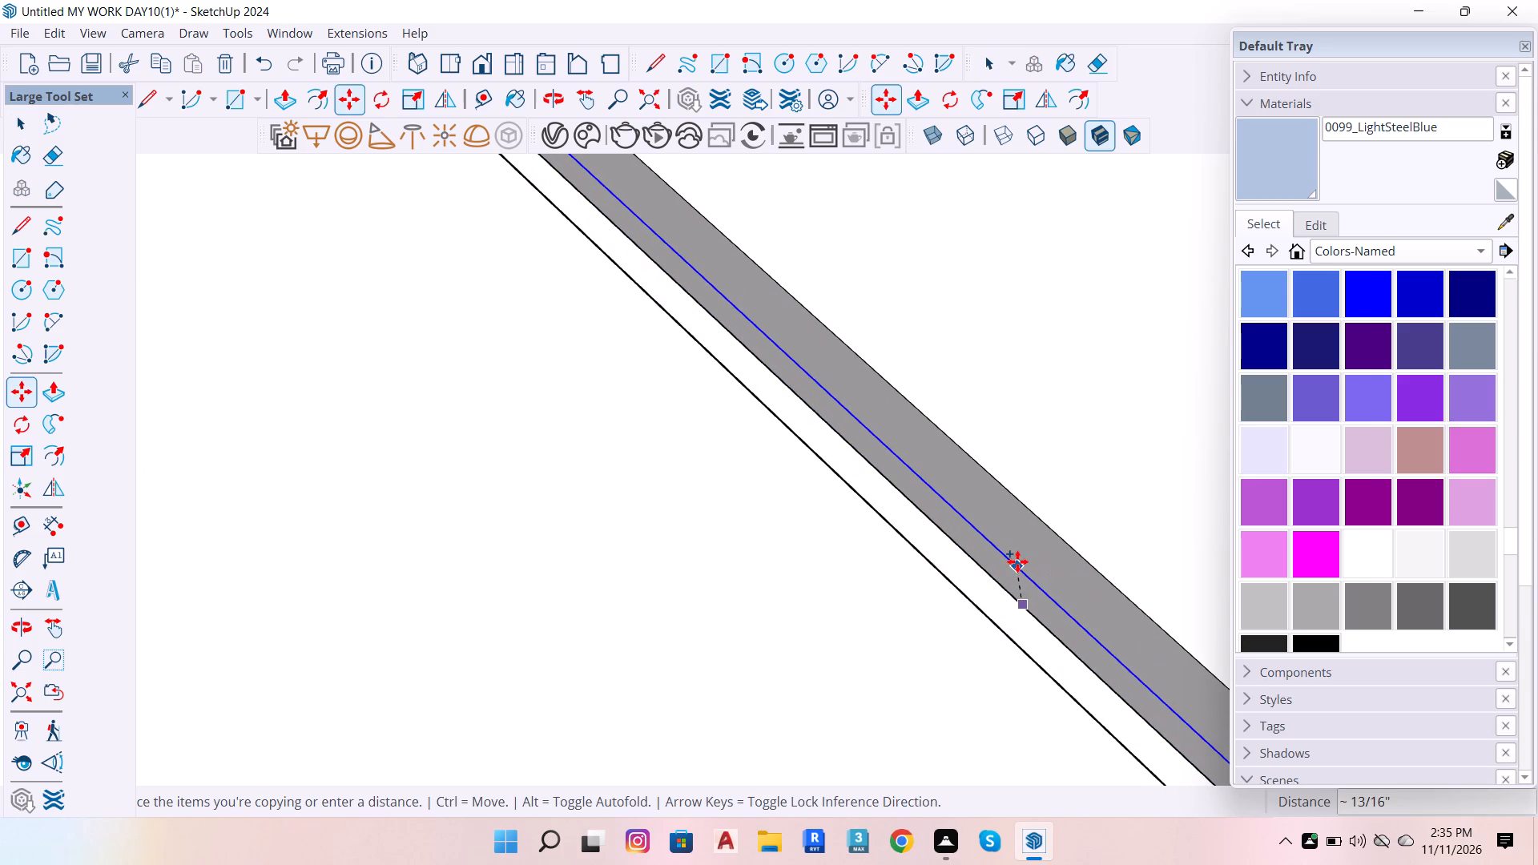
{"action": "key", "text": "Up"}
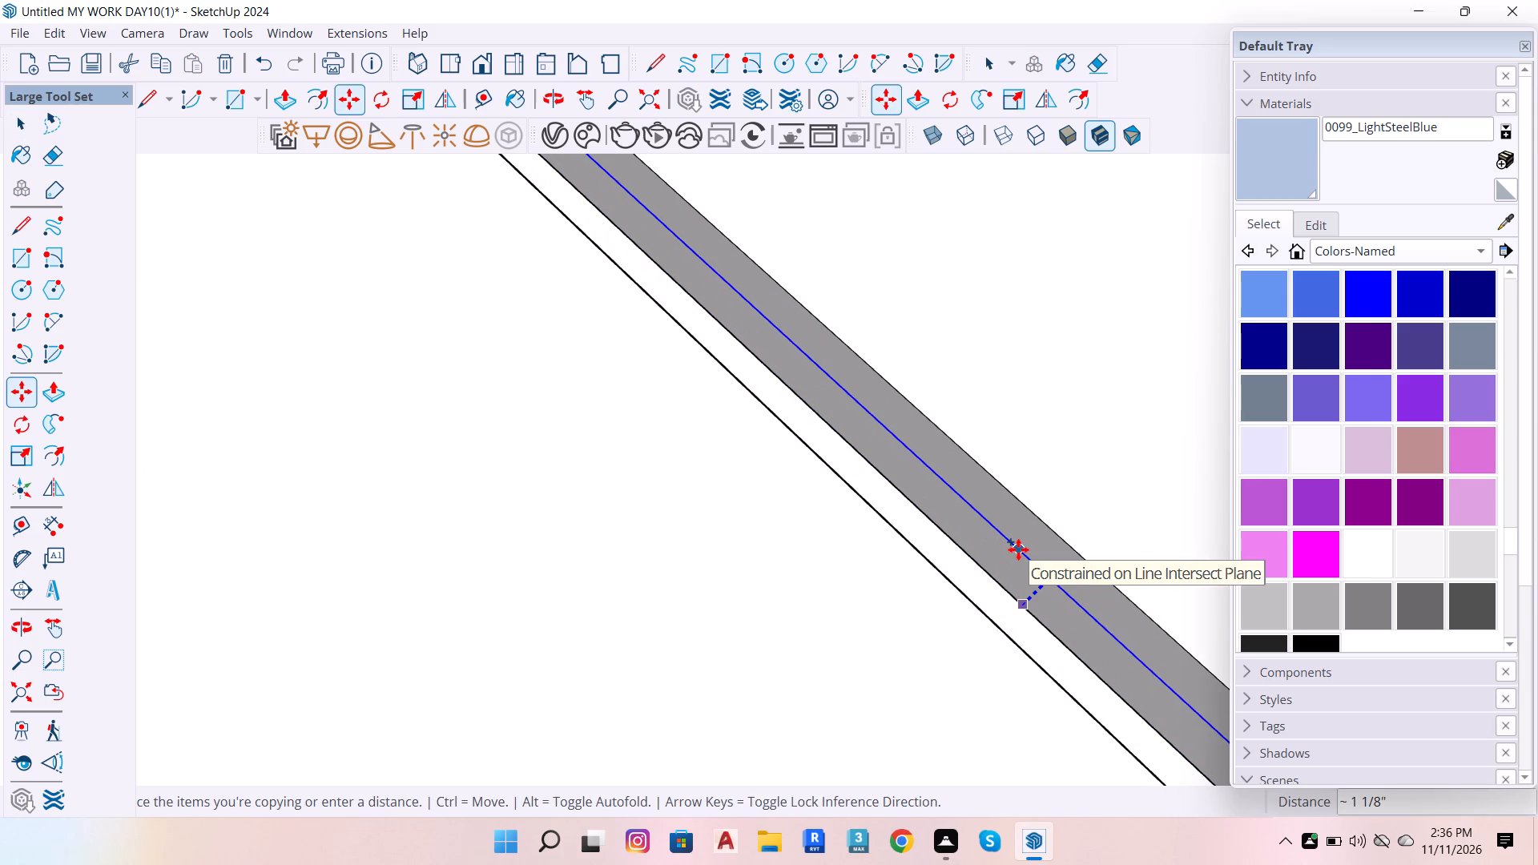
{"action": "type", "text": ".8"}
{"action": "key", "text": "Return"}
{"action": "scroll", "coordinate": [1037, 554], "scroll_direction": "down", "scroll_amount": 7}
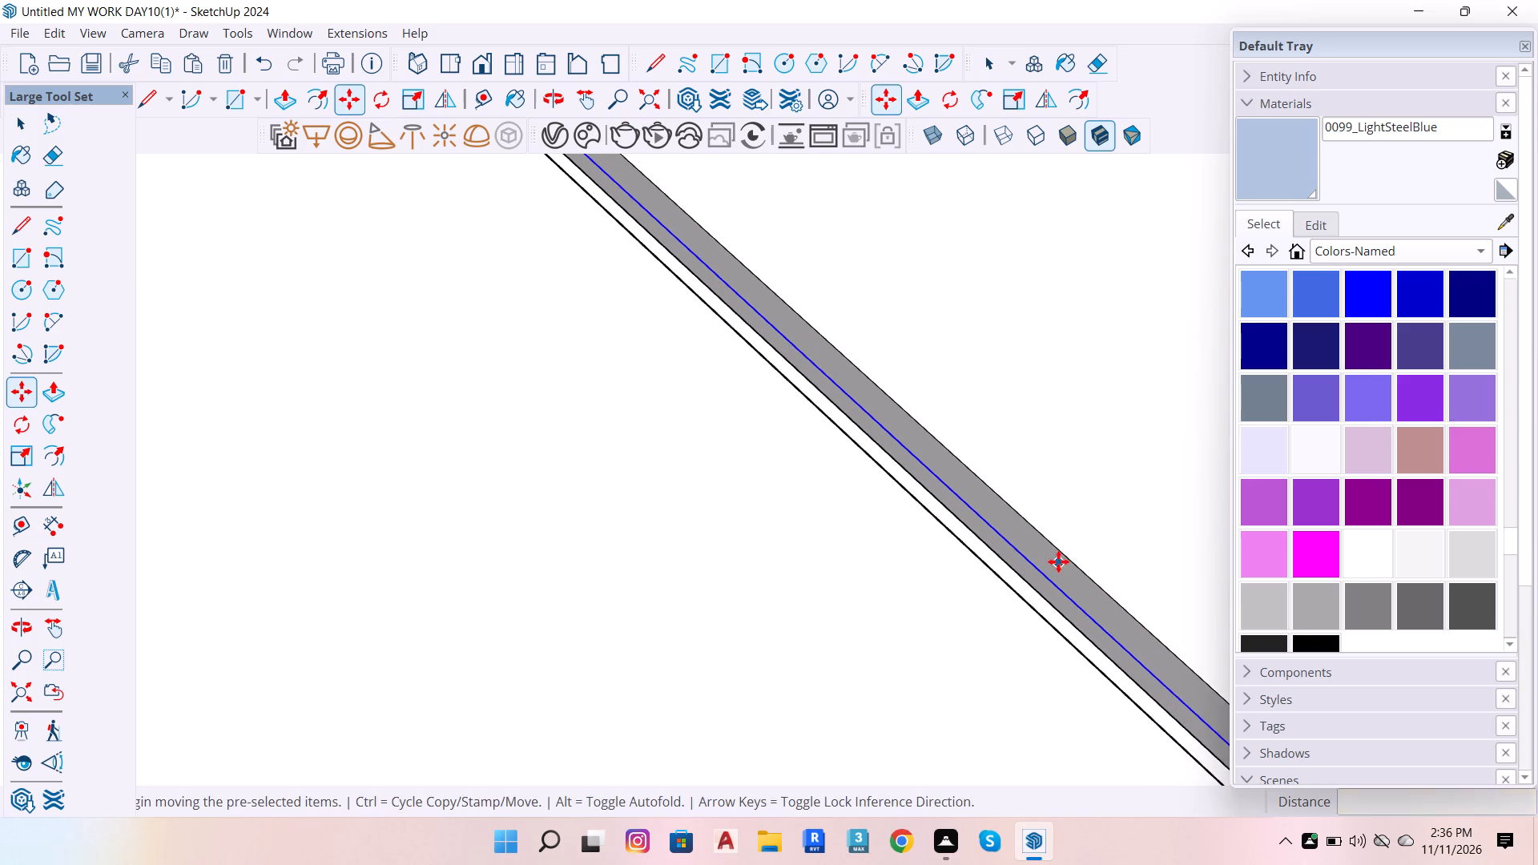
{"action": "scroll", "coordinate": [1037, 581], "scroll_direction": "down", "scroll_amount": 20}
{"action": "key", "text": "space"}
{"action": "scroll", "coordinate": [991, 624], "scroll_direction": "down", "scroll_amount": 7}
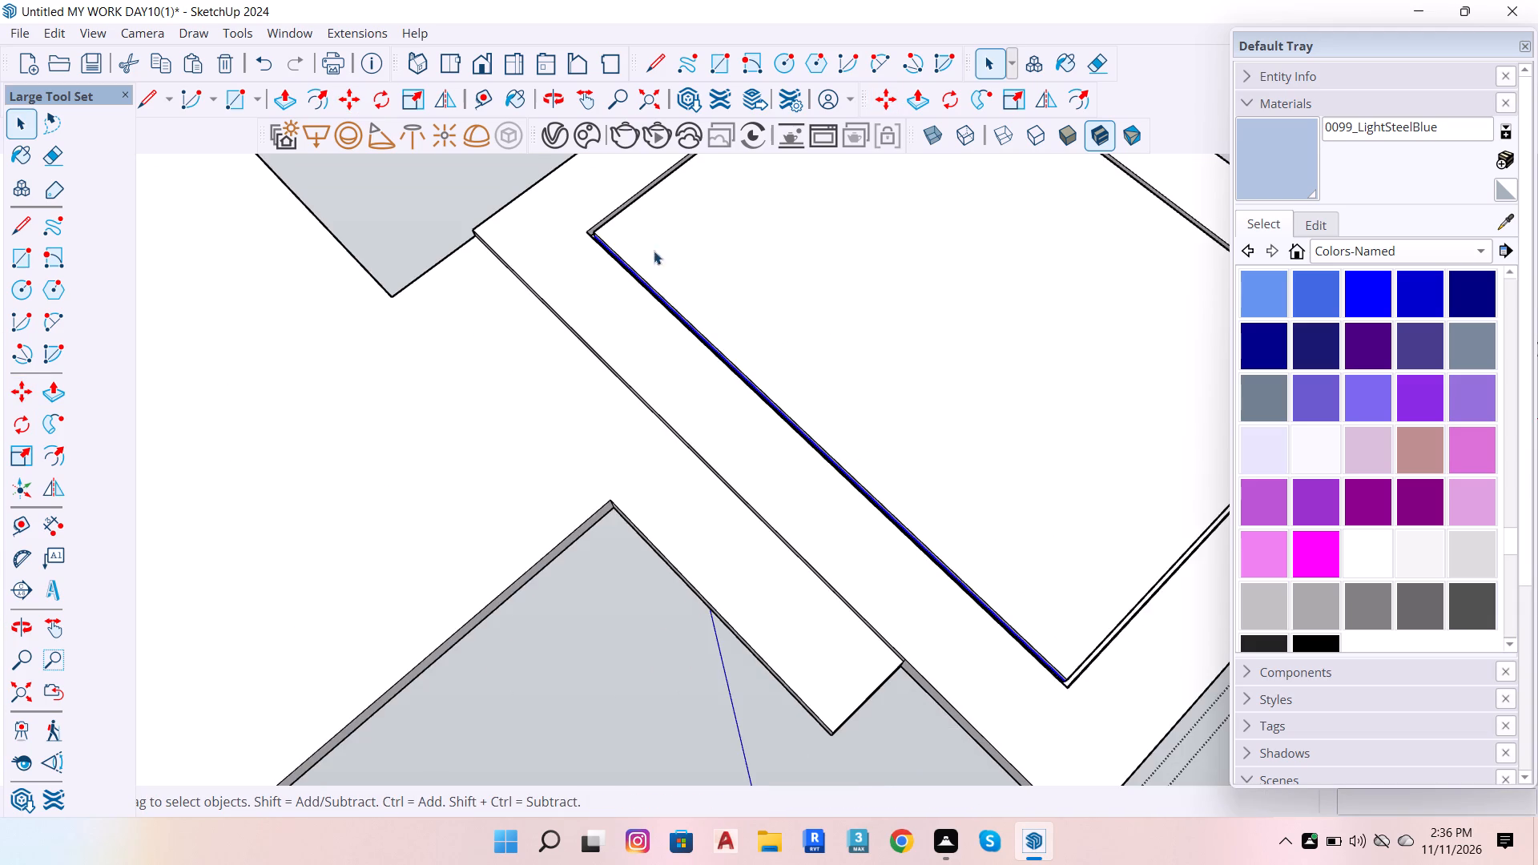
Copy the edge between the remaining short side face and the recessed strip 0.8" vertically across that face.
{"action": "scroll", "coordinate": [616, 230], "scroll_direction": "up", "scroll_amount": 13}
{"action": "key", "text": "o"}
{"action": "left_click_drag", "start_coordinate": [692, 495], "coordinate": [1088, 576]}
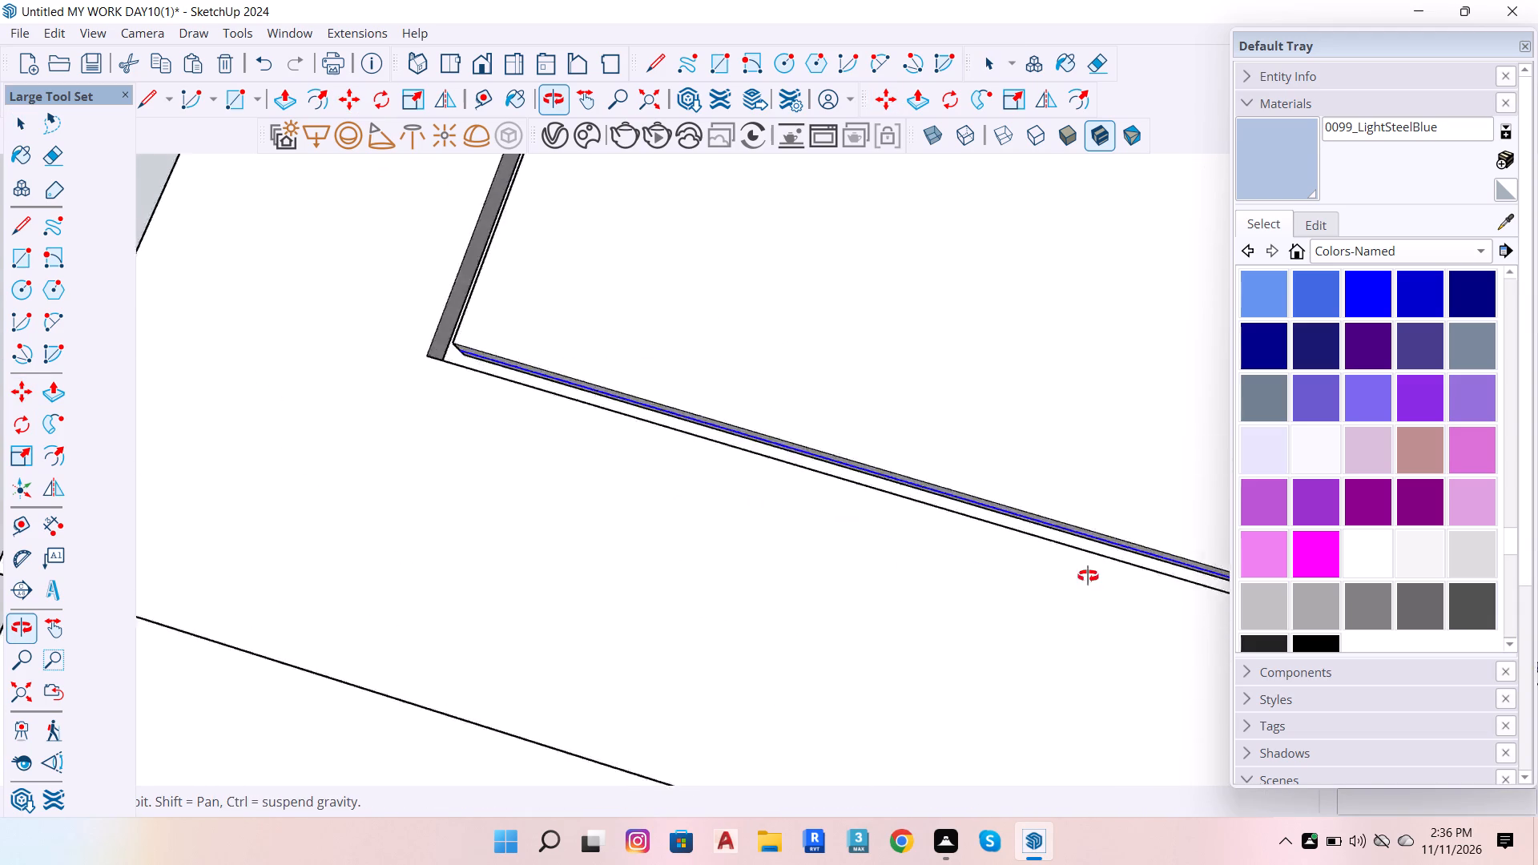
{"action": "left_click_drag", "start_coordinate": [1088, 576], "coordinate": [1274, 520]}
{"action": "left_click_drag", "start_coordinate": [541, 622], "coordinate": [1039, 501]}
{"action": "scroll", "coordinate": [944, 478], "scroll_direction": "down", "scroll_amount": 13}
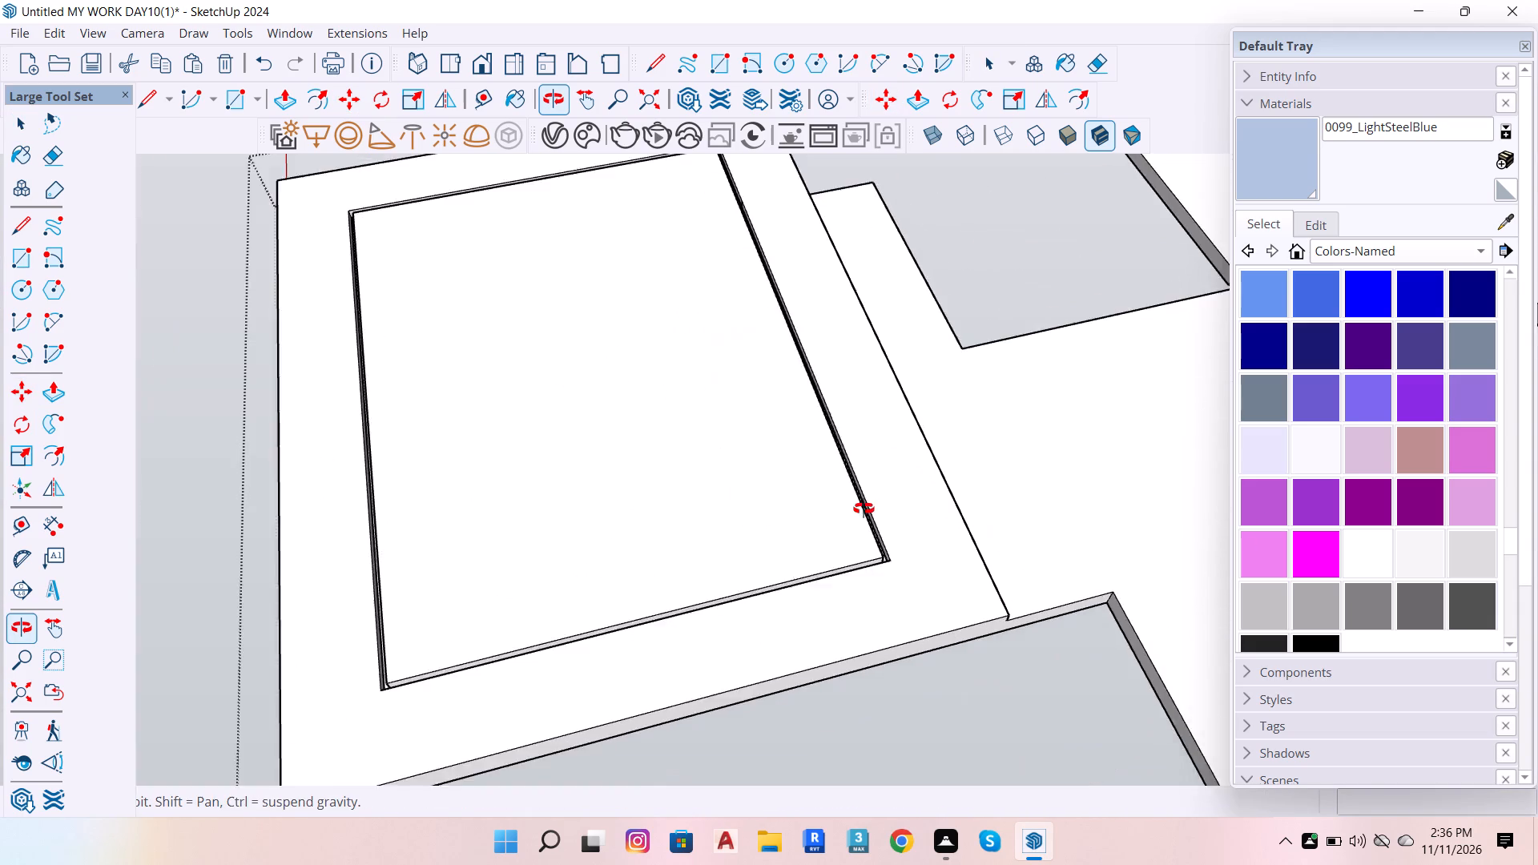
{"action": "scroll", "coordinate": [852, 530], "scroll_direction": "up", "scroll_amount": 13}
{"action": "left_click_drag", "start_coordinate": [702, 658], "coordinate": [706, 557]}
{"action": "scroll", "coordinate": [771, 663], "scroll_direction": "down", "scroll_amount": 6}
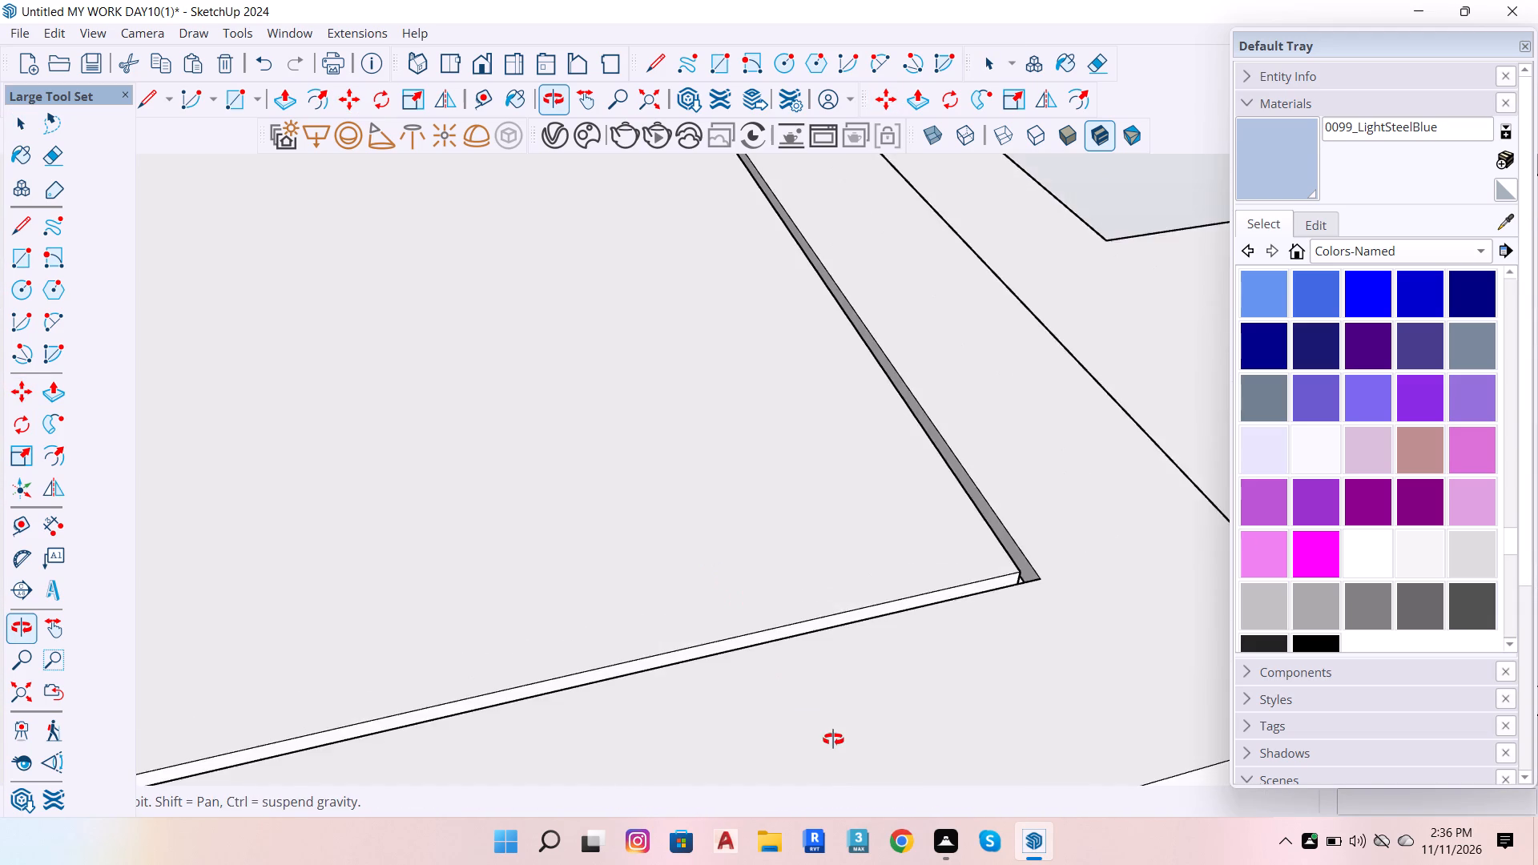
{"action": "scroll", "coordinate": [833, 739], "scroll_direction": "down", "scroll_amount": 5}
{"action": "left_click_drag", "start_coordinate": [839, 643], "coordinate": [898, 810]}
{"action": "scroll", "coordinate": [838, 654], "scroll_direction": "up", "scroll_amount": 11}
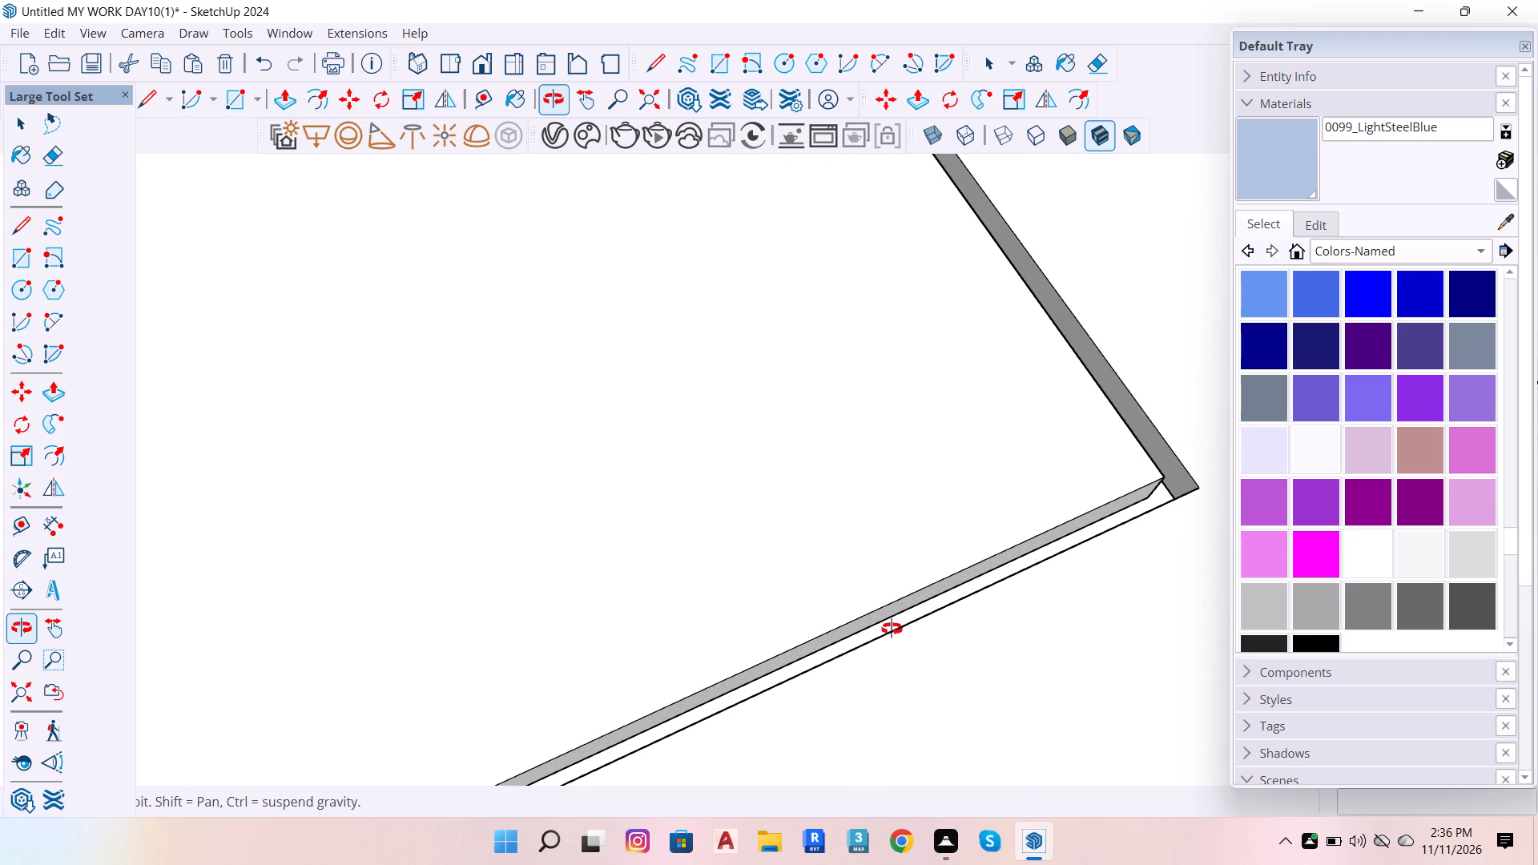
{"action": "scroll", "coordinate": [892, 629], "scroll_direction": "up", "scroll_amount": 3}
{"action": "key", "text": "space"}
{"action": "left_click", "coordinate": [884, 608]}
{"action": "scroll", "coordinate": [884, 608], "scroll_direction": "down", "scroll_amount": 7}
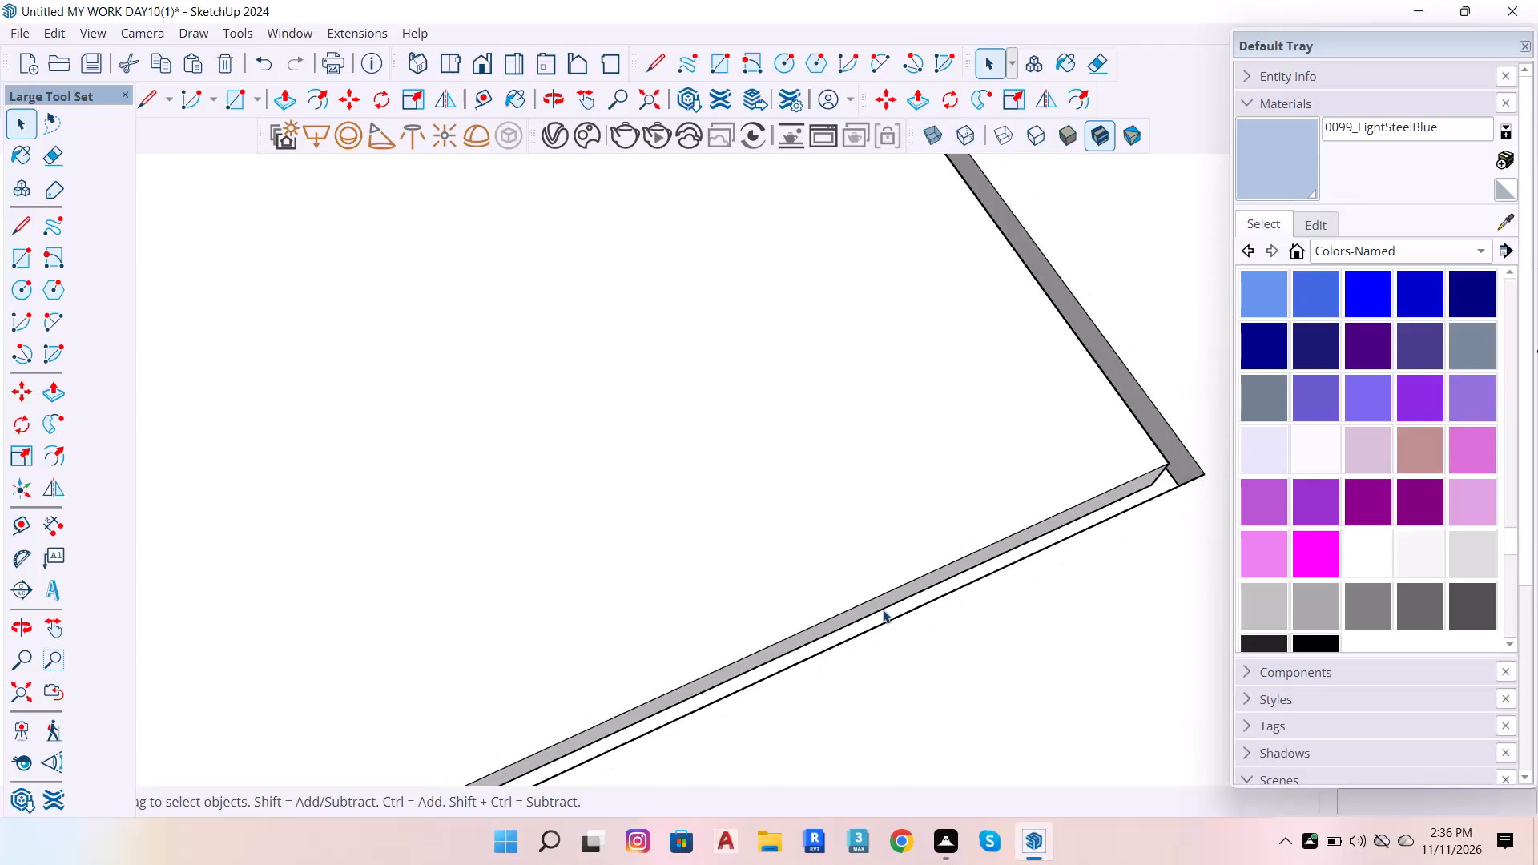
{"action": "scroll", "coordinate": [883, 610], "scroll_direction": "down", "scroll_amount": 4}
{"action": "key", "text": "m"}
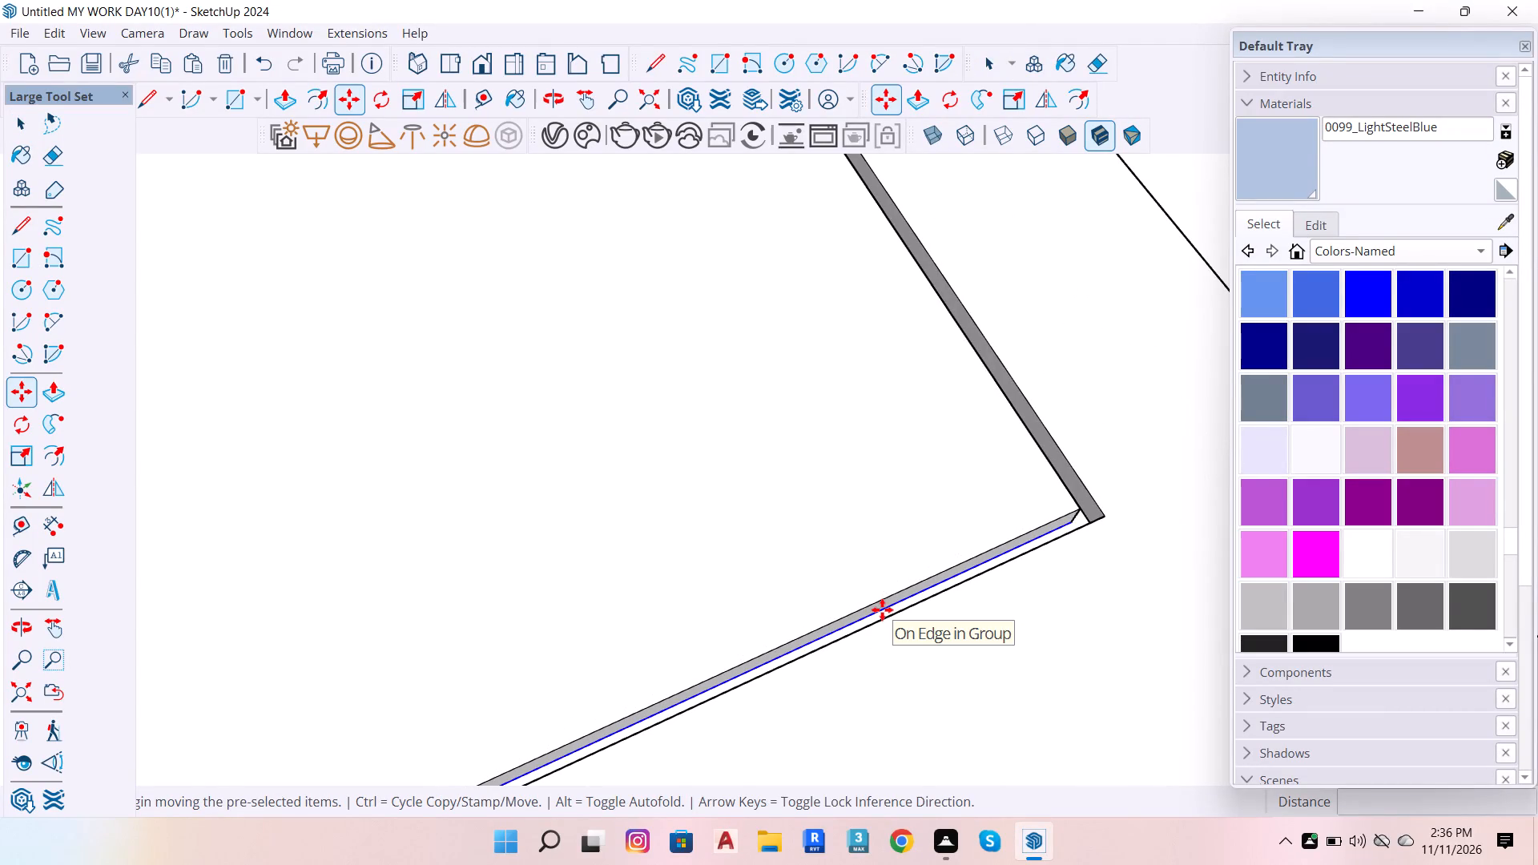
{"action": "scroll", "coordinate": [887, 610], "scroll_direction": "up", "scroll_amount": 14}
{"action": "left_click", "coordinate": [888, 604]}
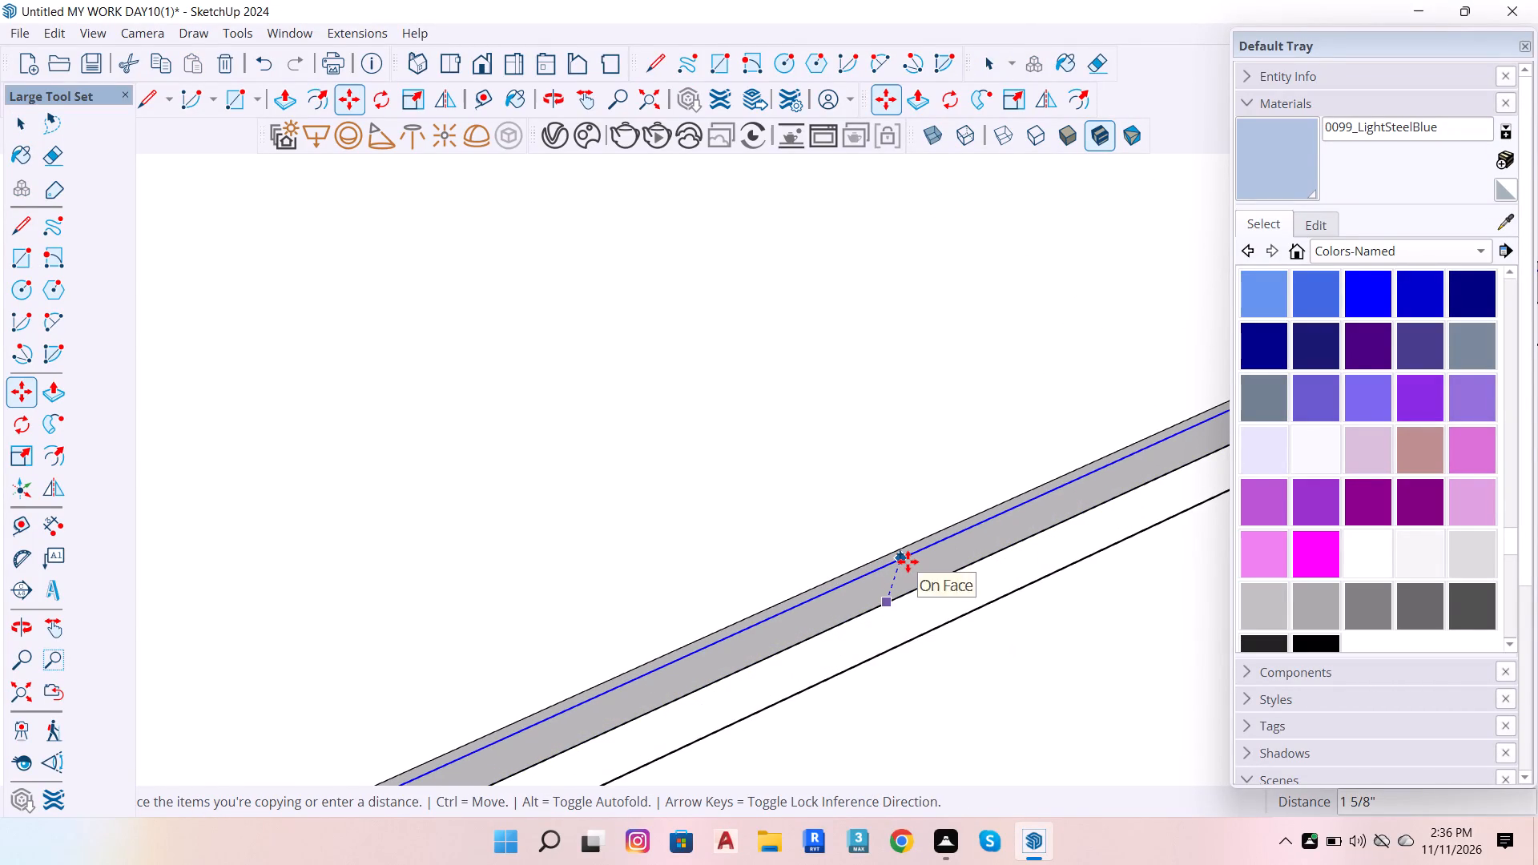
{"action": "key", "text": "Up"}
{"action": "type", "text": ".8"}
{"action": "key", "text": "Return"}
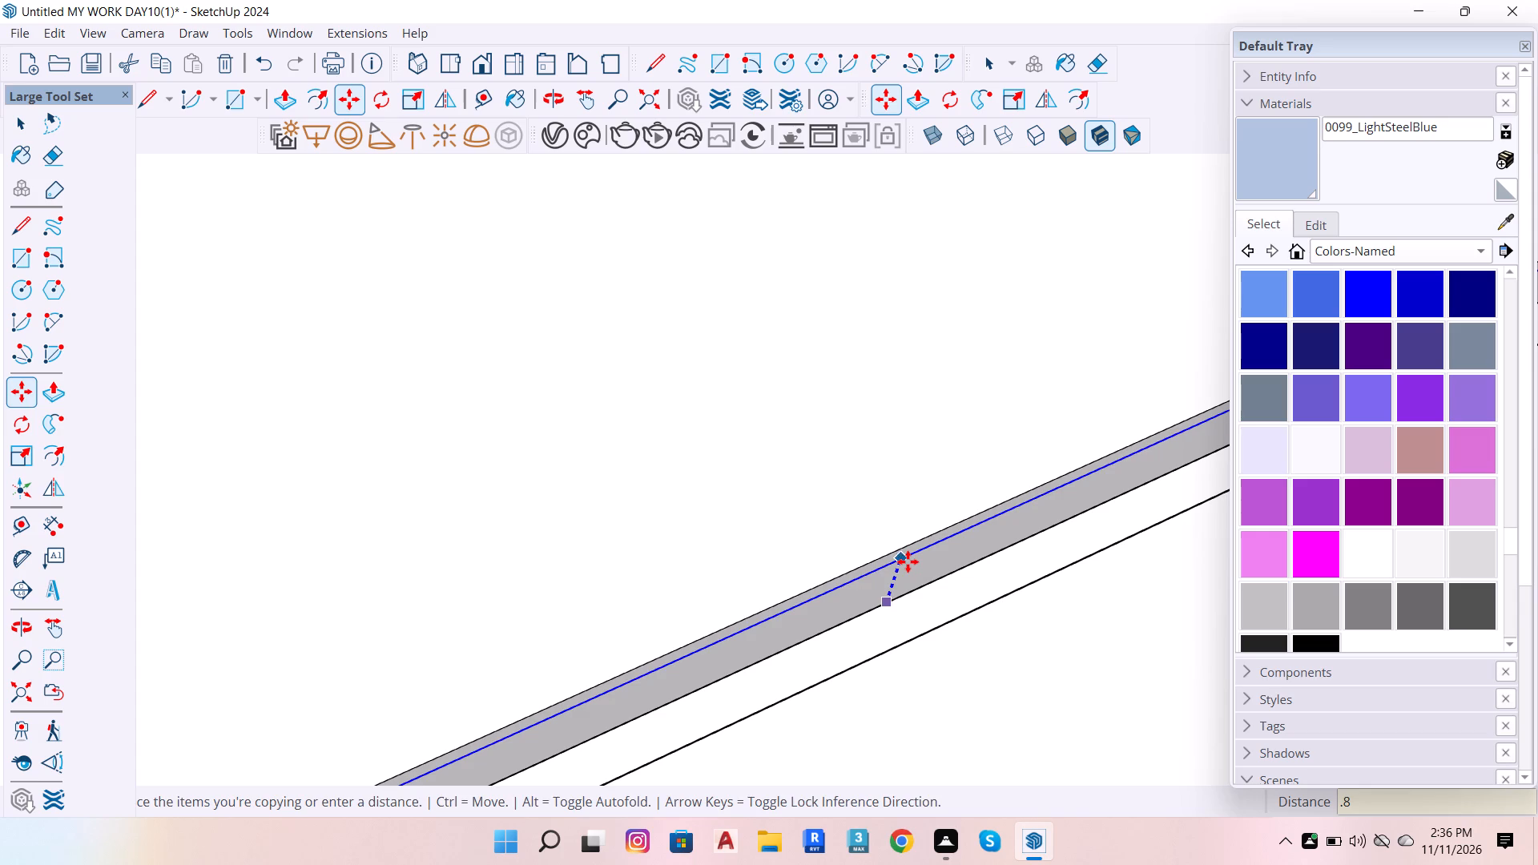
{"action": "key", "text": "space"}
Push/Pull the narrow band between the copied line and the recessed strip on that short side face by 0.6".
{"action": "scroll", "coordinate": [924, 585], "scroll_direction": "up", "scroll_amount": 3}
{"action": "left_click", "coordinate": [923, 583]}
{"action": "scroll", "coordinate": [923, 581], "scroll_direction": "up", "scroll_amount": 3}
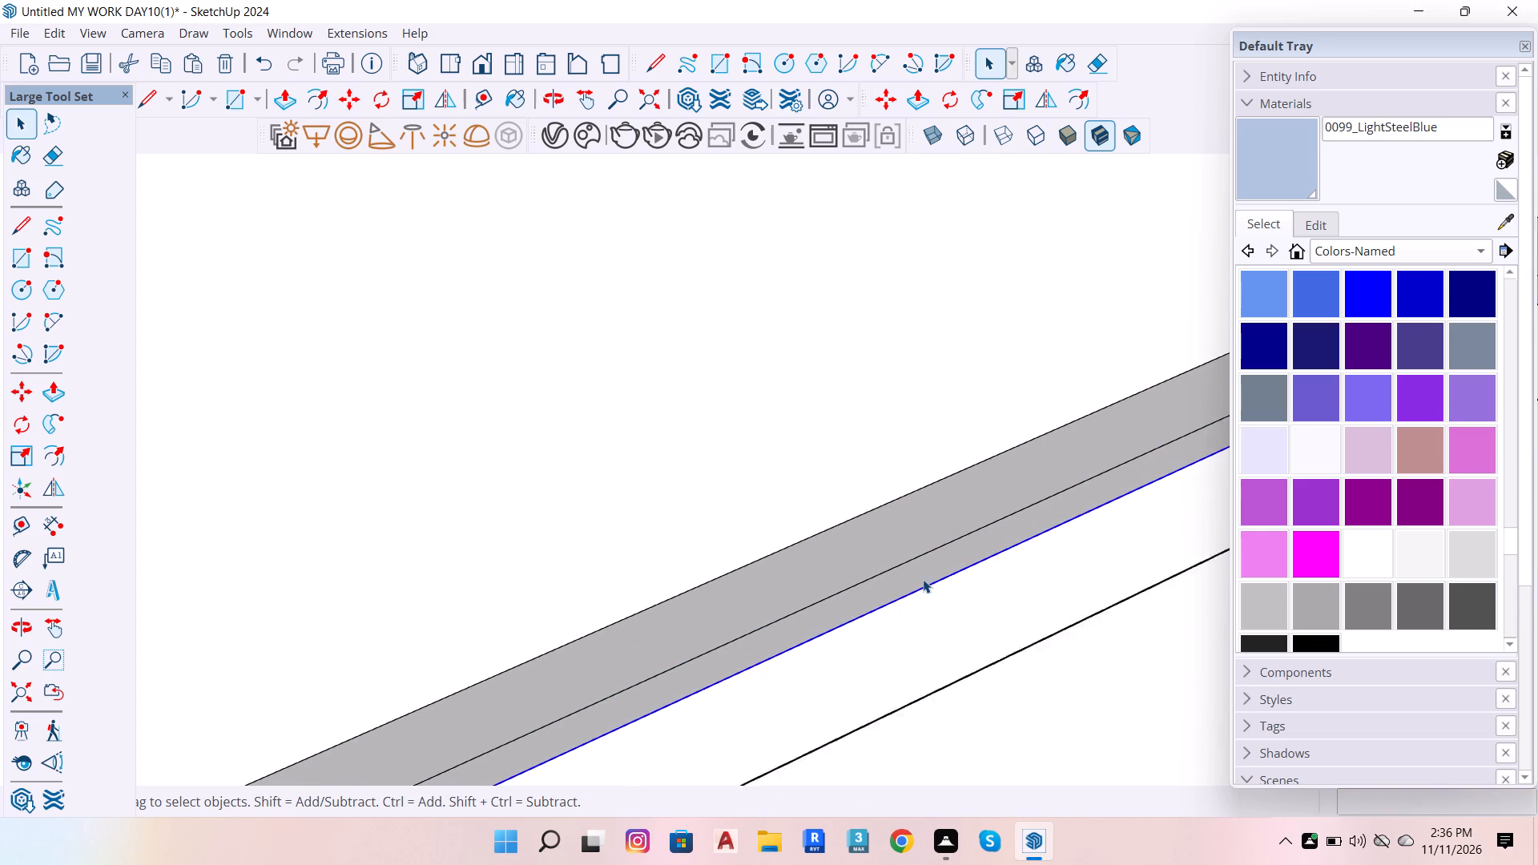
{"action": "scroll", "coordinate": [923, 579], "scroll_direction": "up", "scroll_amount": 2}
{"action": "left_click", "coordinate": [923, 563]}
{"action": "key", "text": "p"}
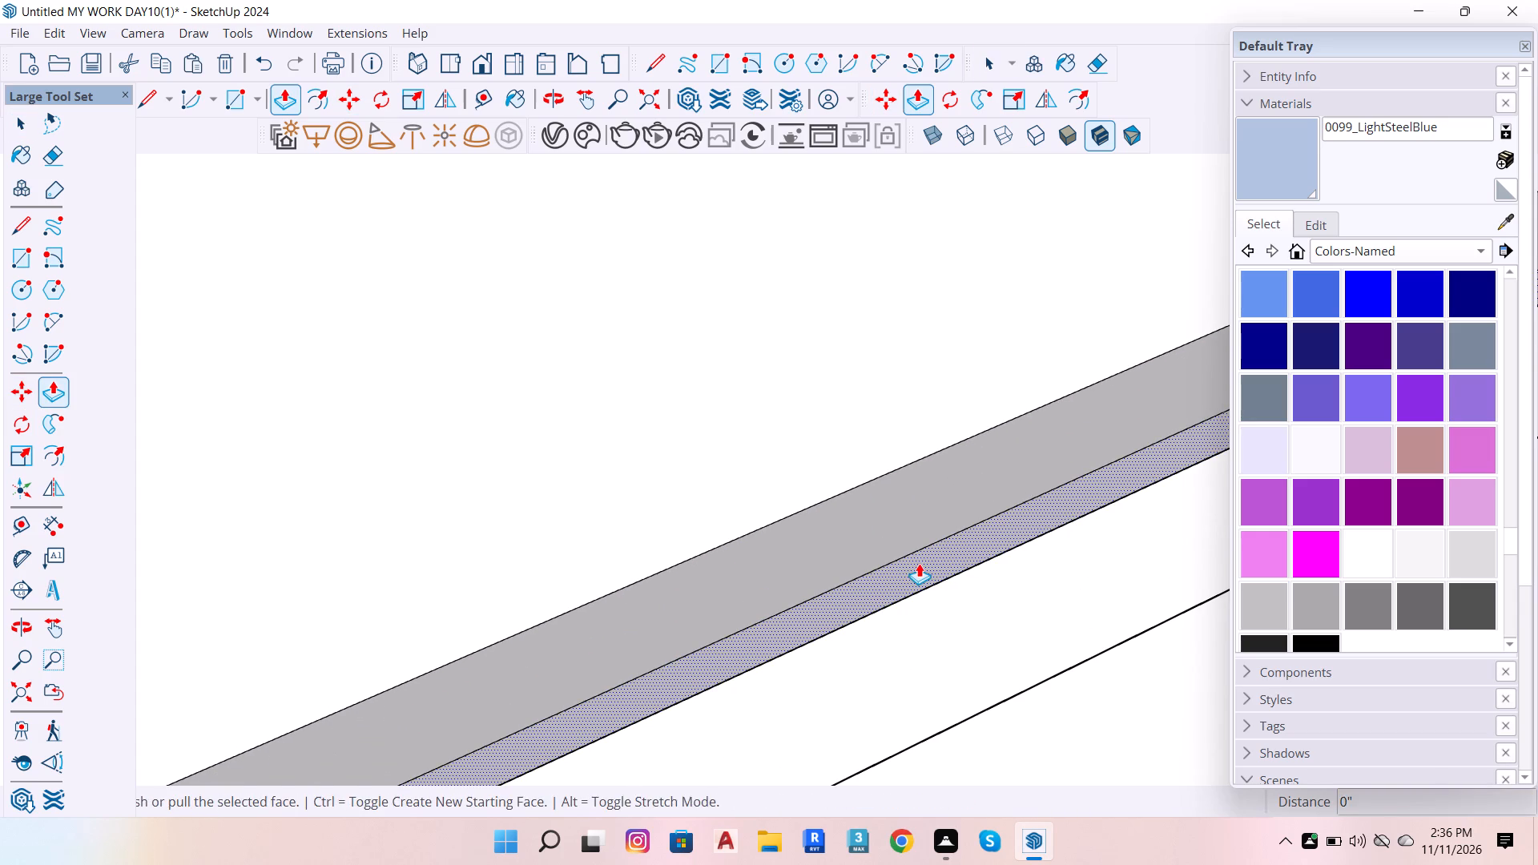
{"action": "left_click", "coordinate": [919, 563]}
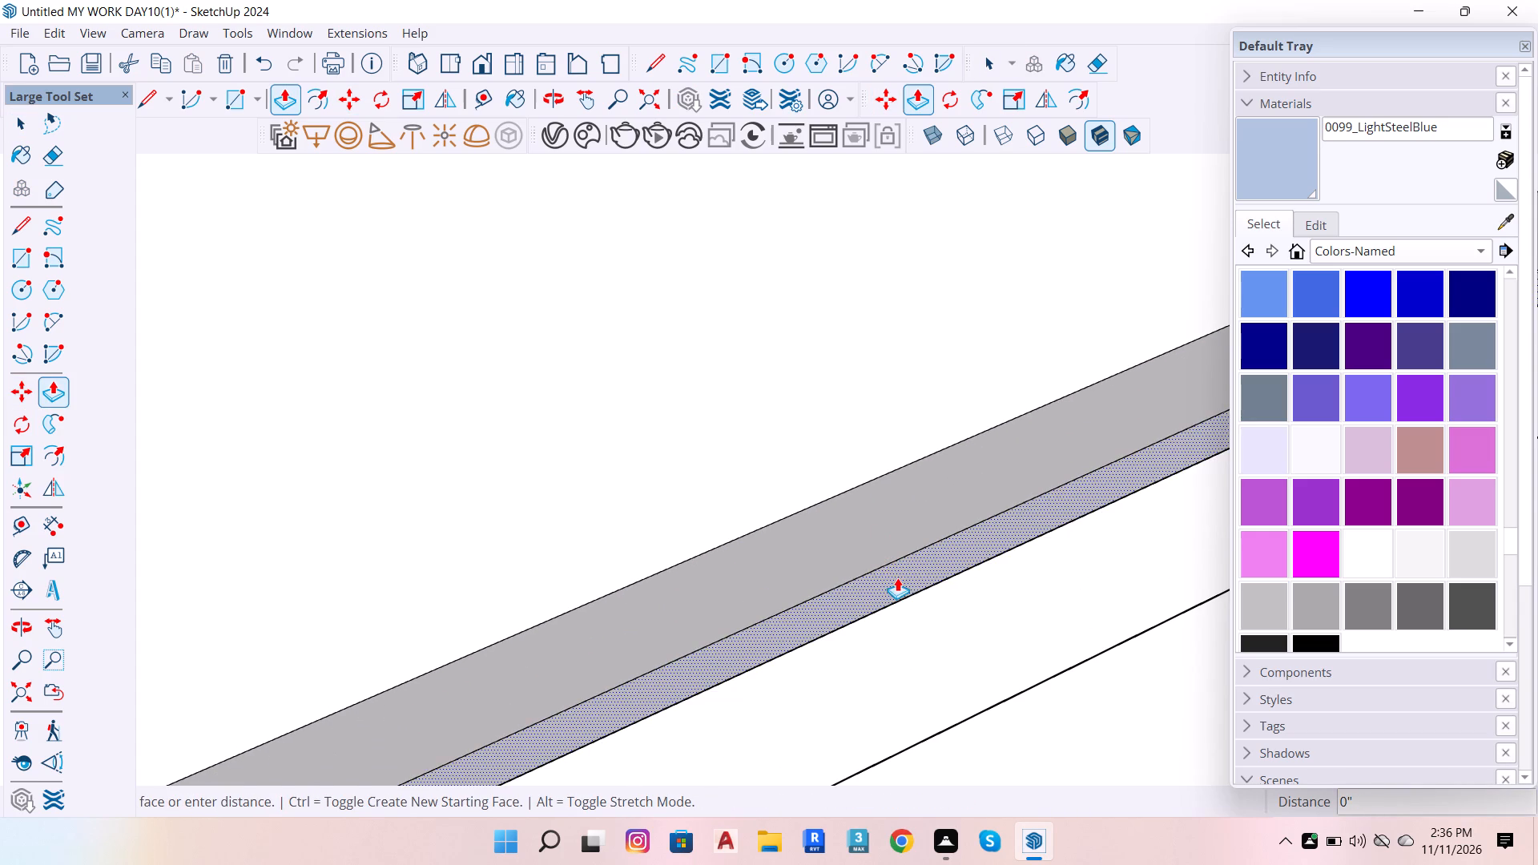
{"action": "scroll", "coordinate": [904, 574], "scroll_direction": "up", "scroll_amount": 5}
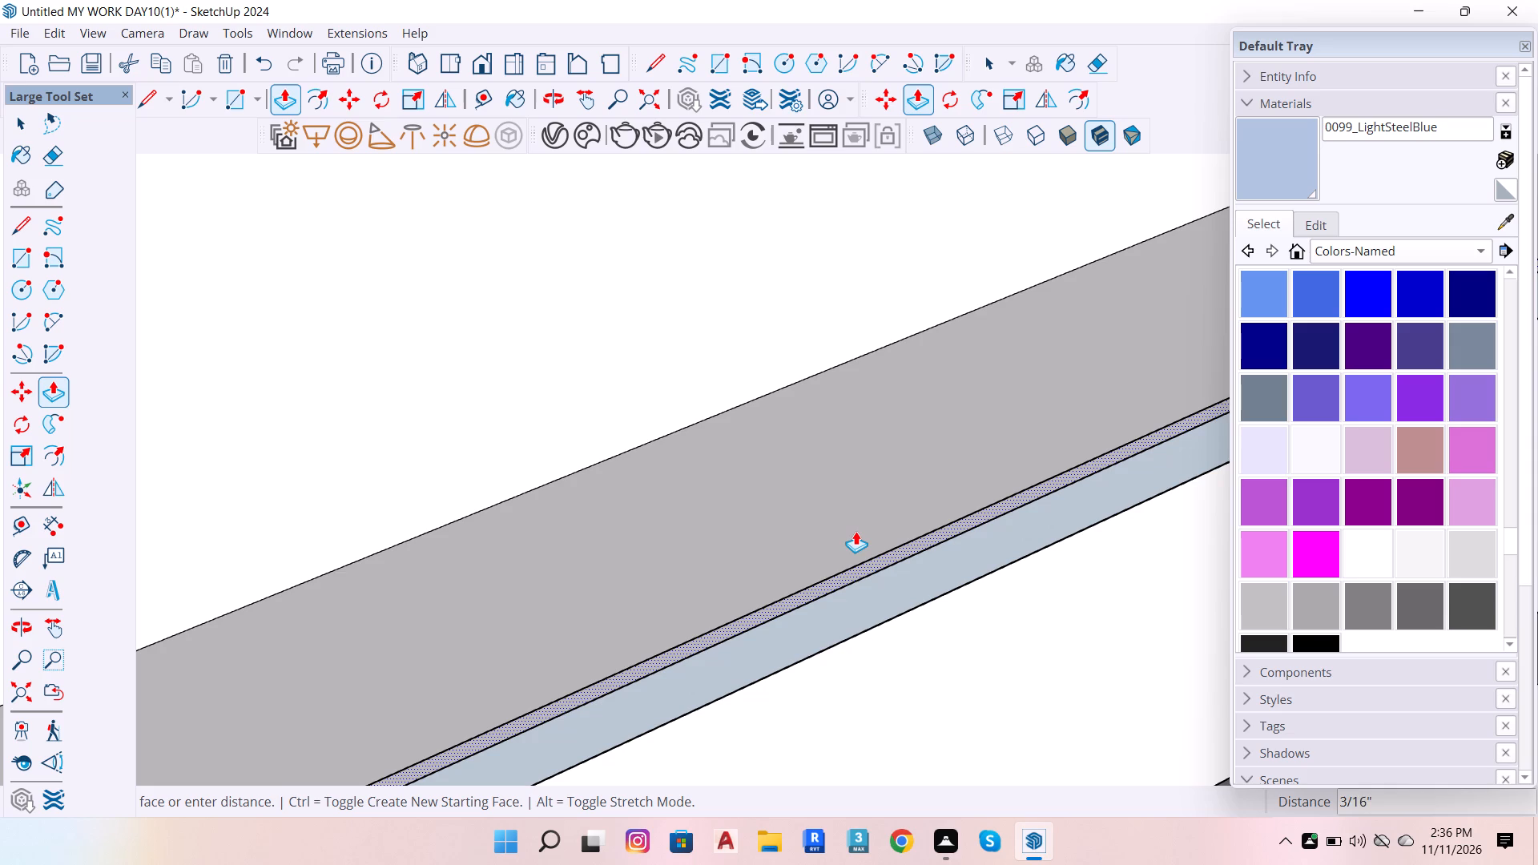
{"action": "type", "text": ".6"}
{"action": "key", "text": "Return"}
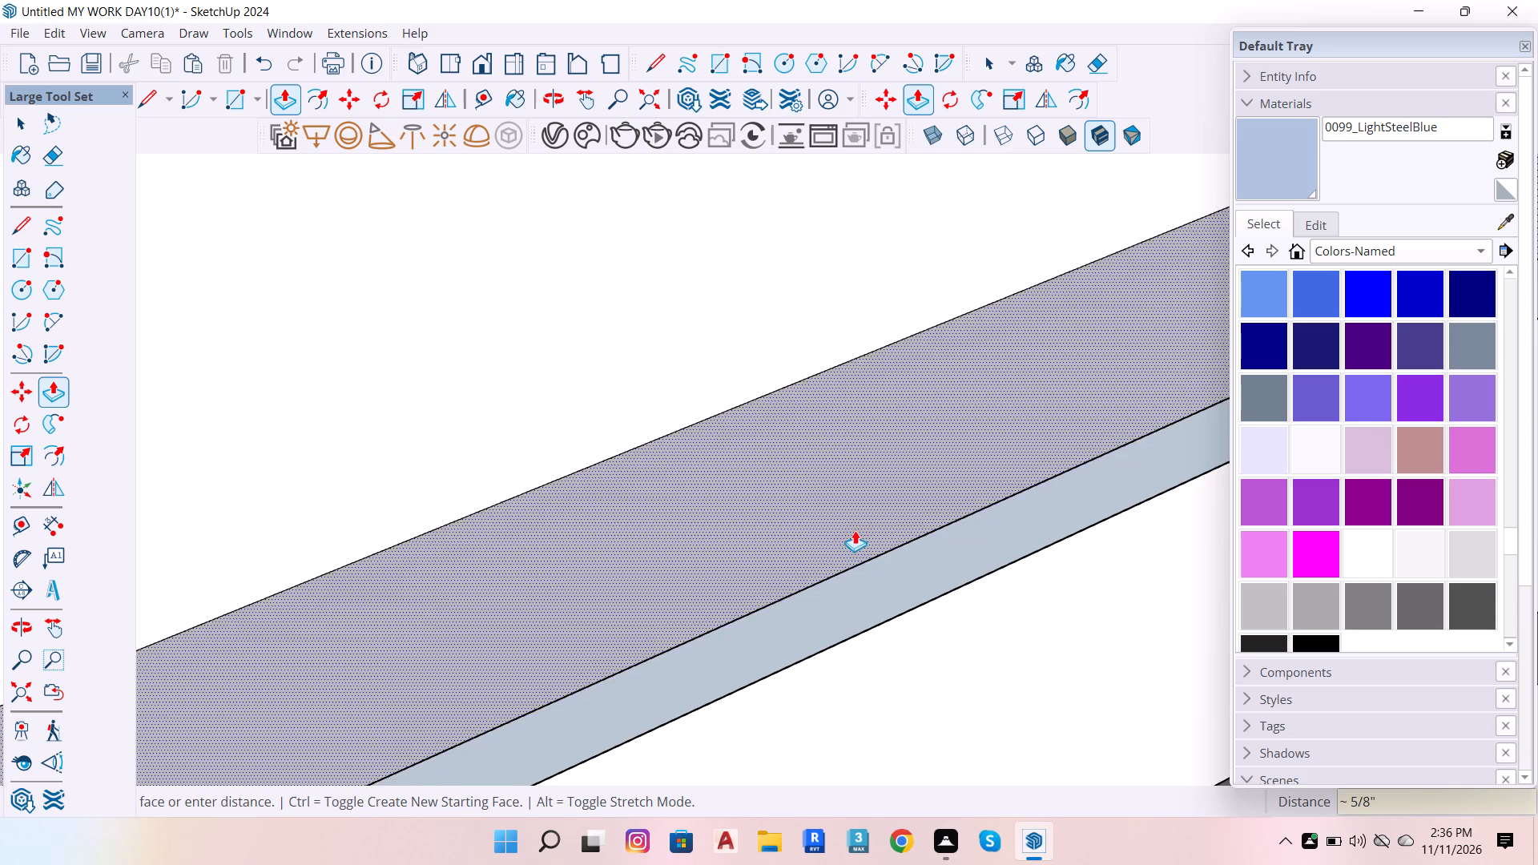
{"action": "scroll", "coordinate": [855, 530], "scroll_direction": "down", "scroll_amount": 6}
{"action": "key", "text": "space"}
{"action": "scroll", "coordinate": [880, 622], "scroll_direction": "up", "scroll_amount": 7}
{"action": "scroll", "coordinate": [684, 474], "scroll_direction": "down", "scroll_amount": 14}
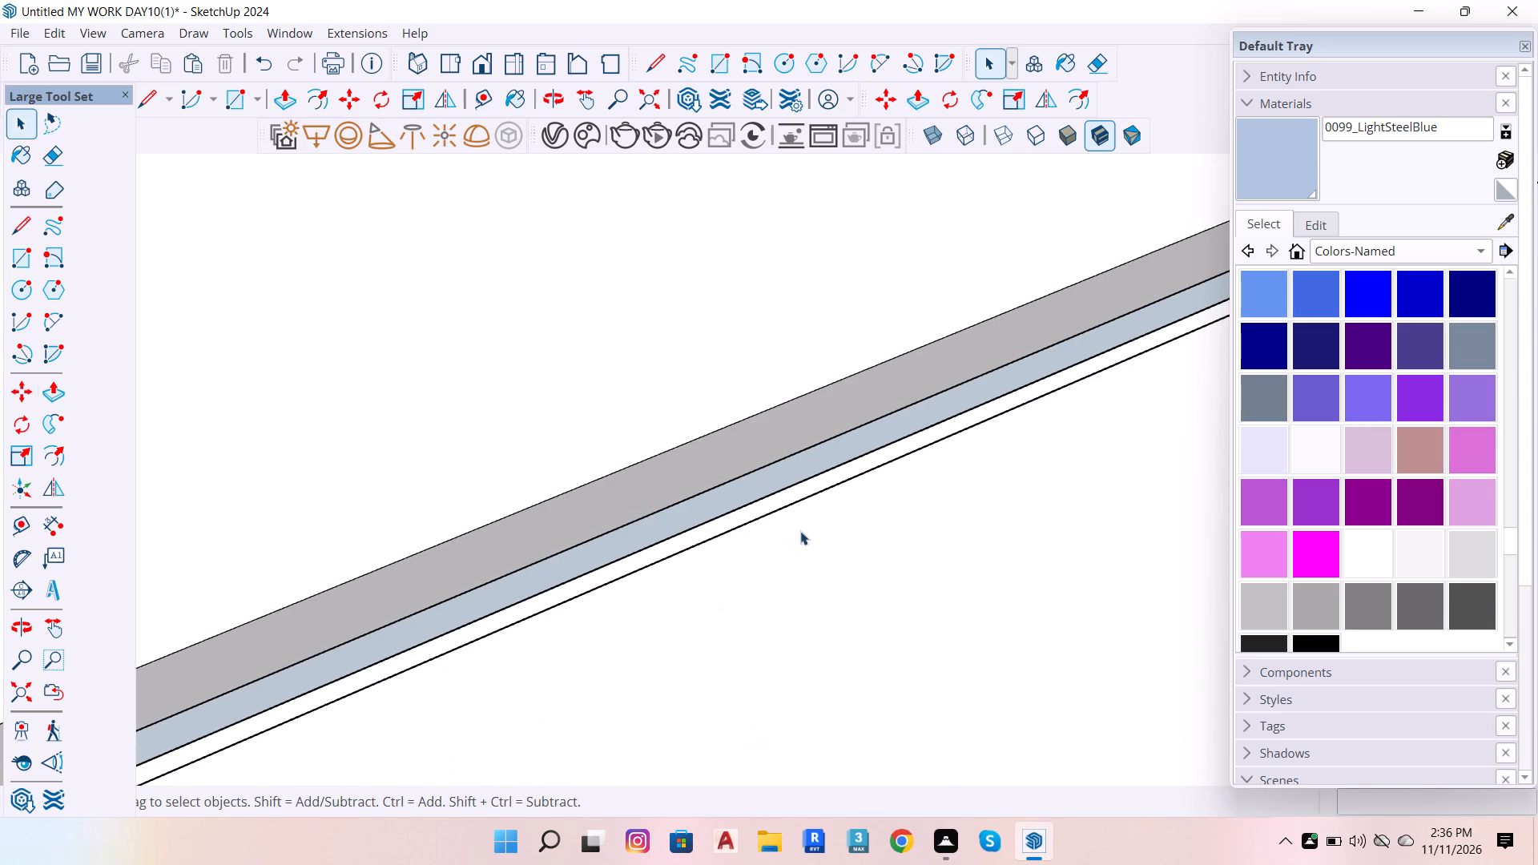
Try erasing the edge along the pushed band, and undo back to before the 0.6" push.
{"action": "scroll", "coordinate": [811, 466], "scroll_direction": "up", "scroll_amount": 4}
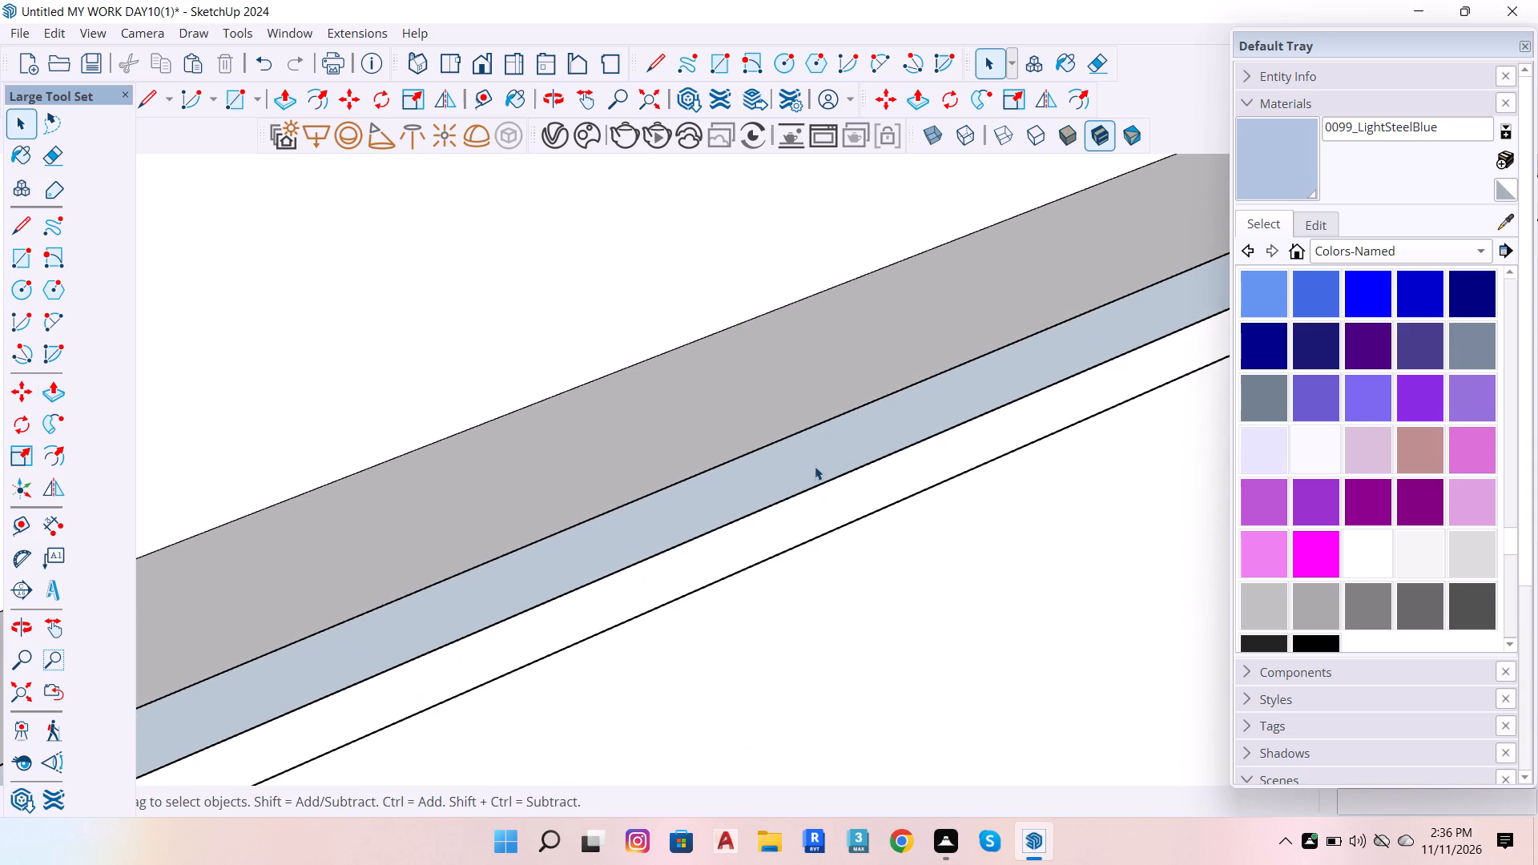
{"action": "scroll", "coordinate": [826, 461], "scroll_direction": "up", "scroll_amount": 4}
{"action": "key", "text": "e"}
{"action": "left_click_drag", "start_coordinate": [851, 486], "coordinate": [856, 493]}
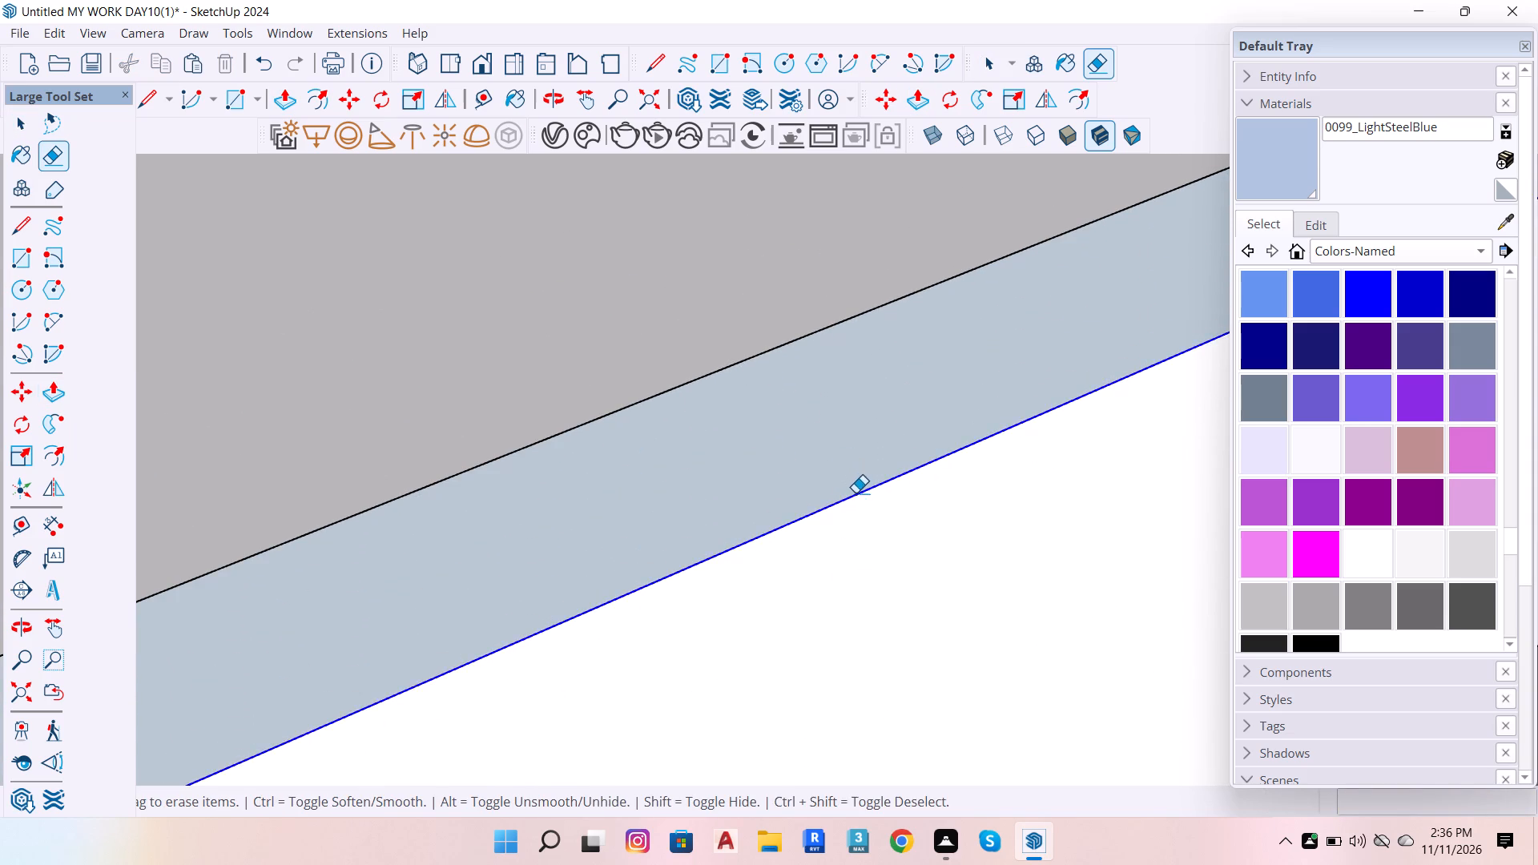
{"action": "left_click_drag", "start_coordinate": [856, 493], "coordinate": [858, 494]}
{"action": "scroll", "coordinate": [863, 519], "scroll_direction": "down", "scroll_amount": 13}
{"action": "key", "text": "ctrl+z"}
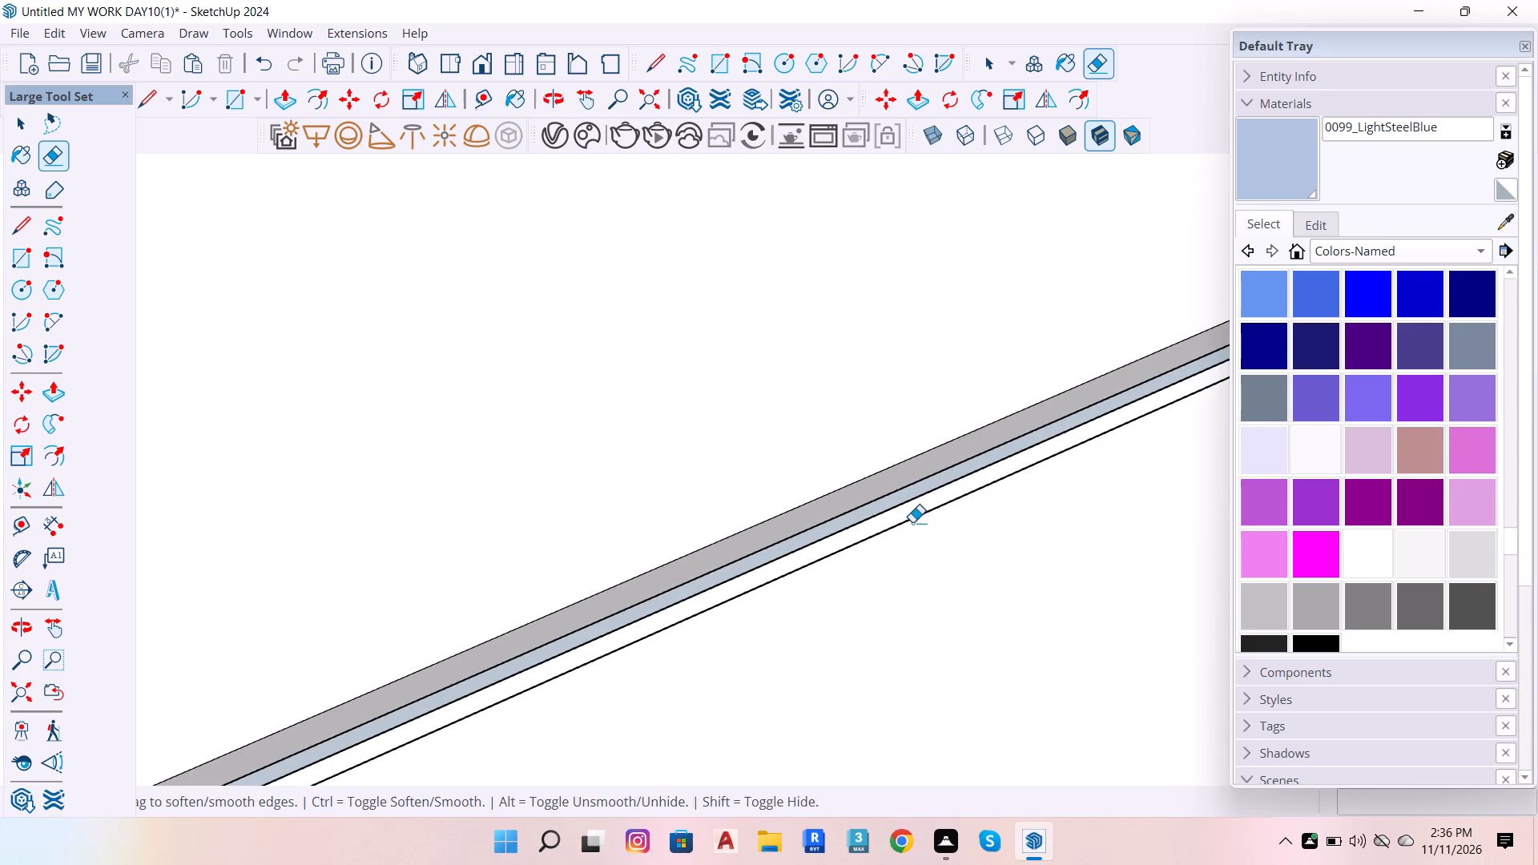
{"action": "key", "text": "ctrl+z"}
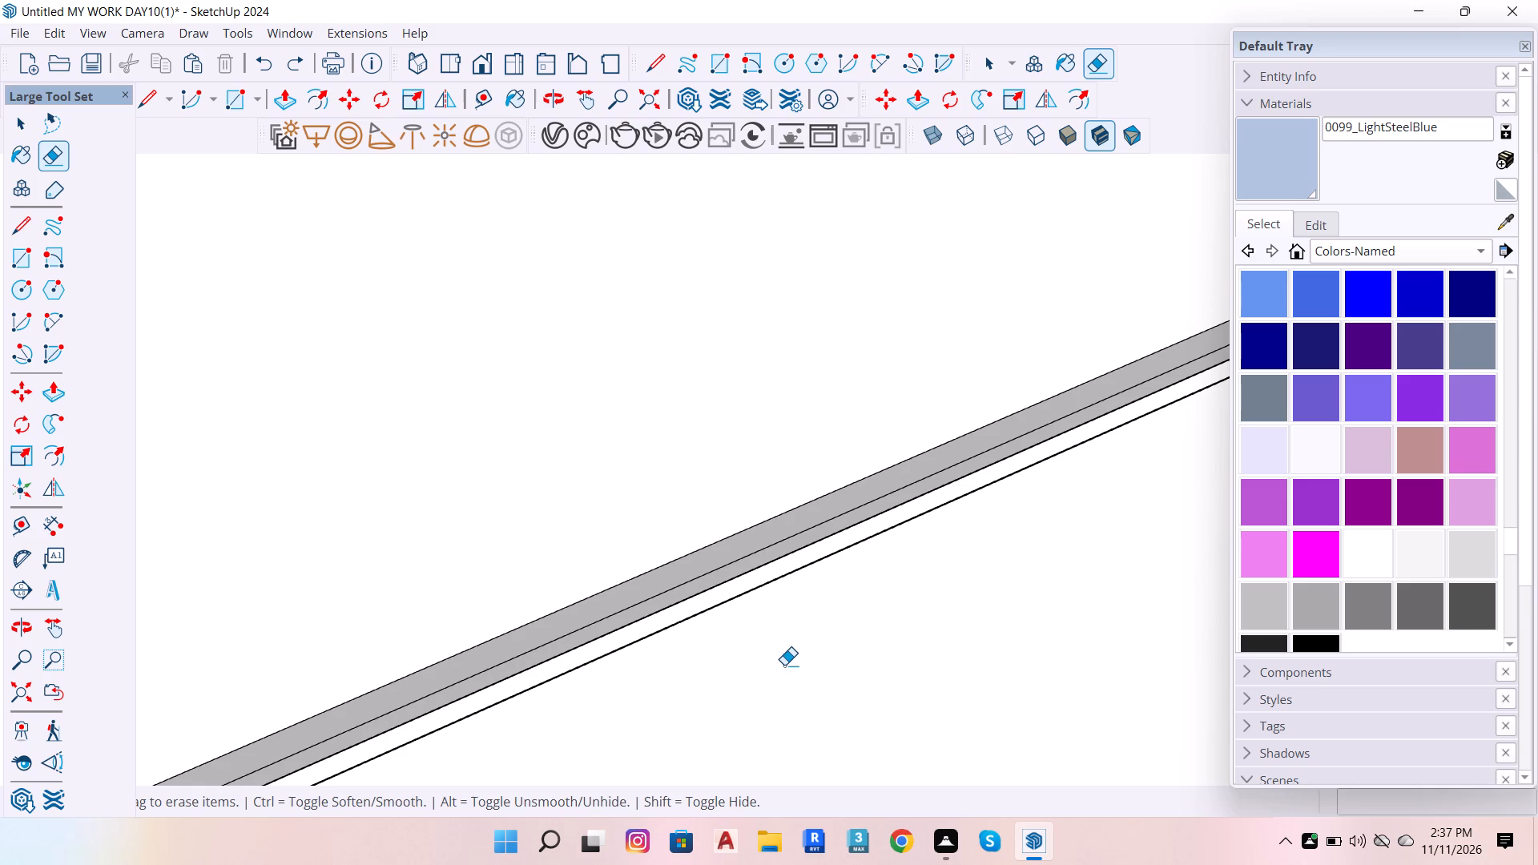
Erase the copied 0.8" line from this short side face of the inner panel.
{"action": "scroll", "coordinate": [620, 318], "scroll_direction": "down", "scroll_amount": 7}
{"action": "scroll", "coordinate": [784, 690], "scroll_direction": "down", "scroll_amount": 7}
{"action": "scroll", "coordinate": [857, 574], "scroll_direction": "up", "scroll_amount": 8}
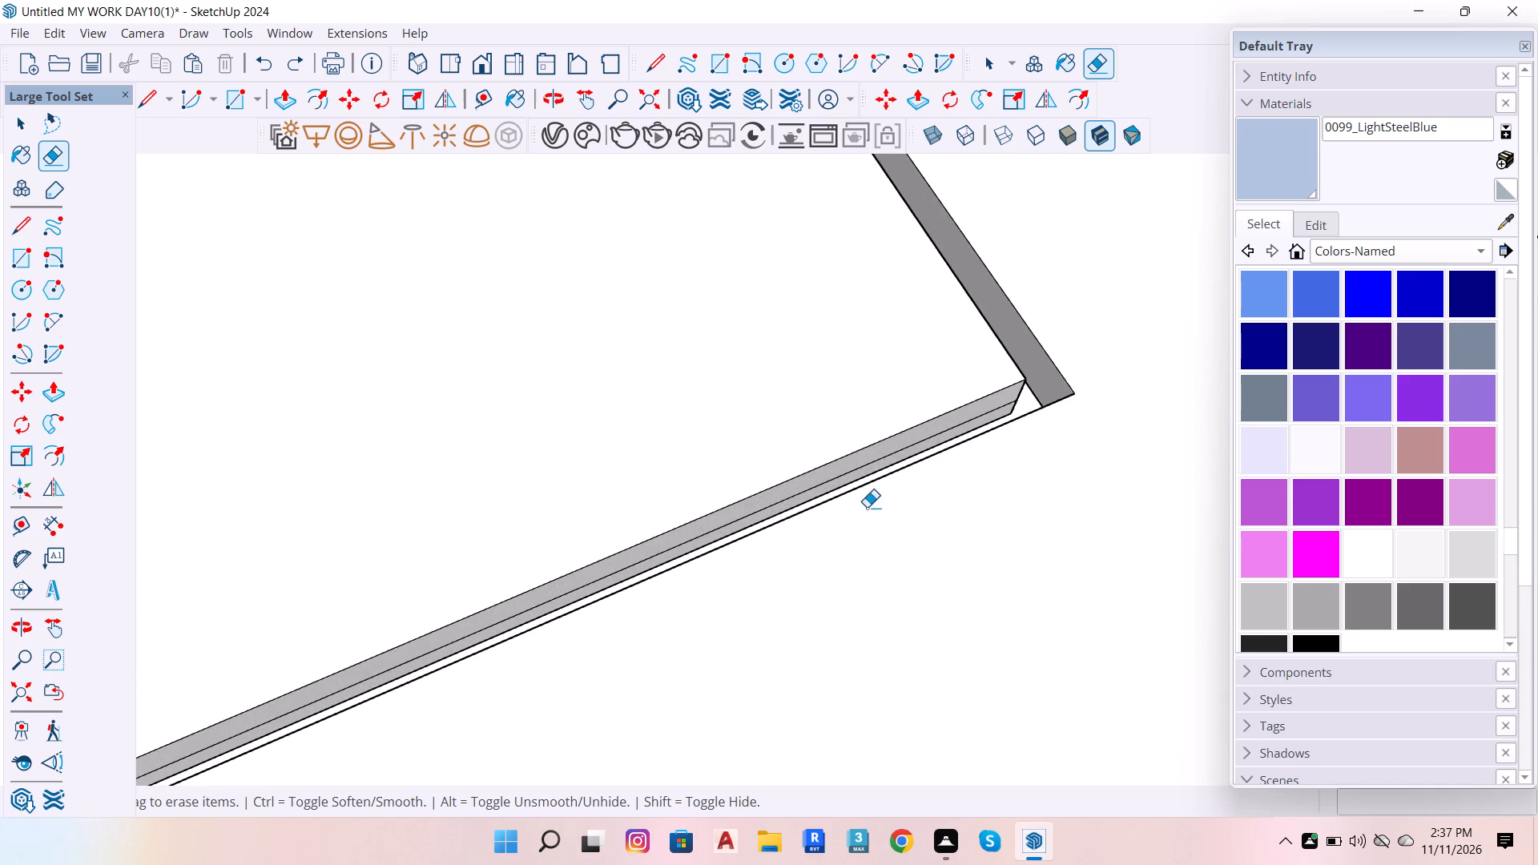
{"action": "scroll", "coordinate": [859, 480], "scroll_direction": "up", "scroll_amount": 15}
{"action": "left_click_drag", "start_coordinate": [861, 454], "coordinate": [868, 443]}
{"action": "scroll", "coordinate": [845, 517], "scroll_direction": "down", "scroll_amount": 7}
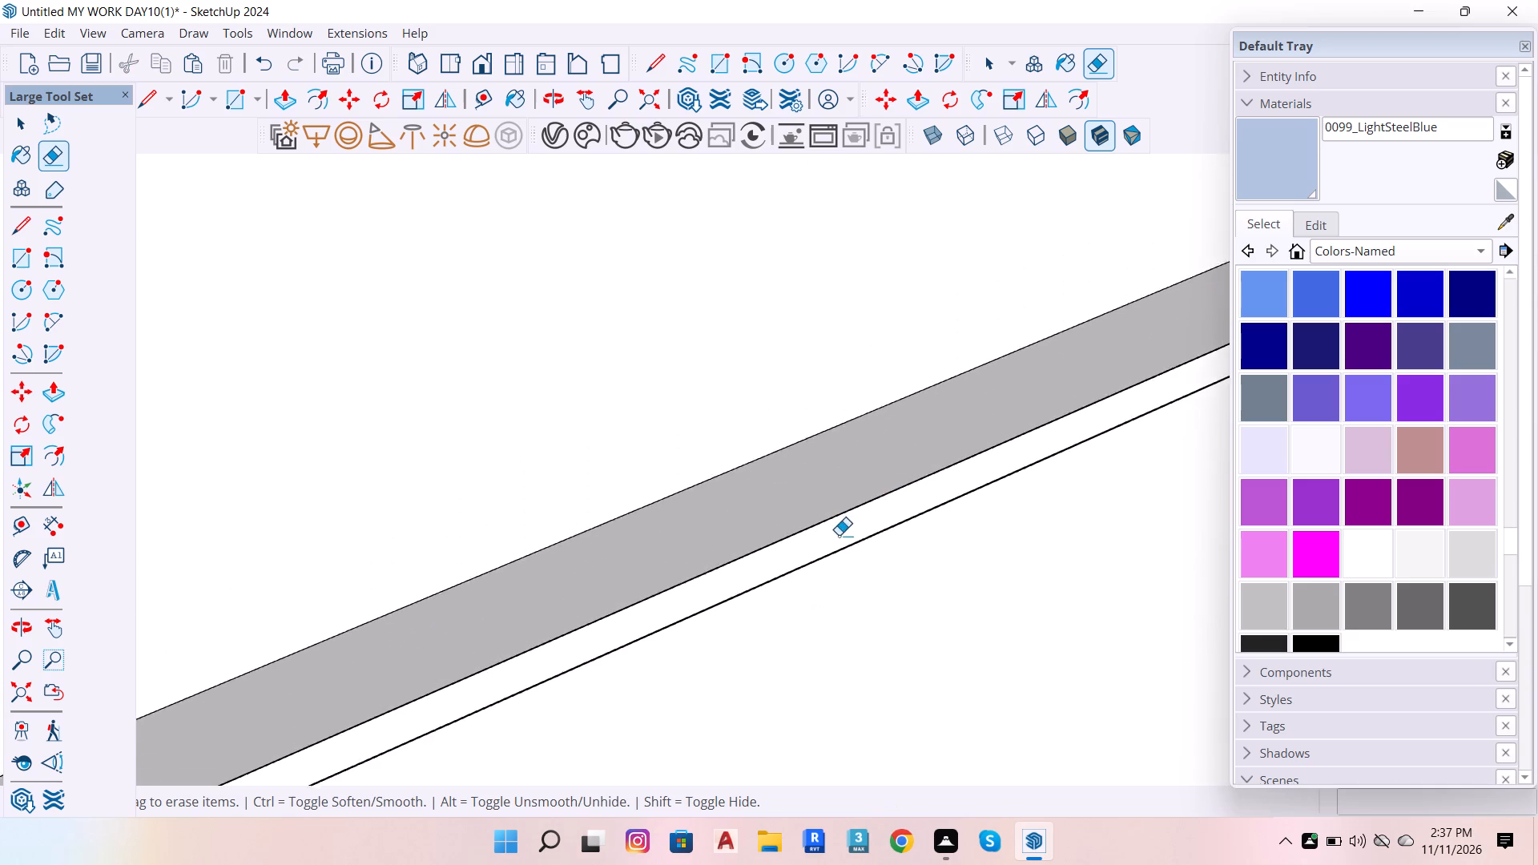
Erase the copied 0.8" line from one of the inner panel's long side faces.
{"action": "scroll", "coordinate": [1050, 506], "scroll_direction": "down", "scroll_amount": 8}
{"action": "scroll", "coordinate": [1116, 490], "scroll_direction": "down", "scroll_amount": 16}
{"action": "scroll", "coordinate": [1174, 422], "scroll_direction": "down", "scroll_amount": 15}
{"action": "scroll", "coordinate": [965, 460], "scroll_direction": "up", "scroll_amount": 7}
{"action": "scroll", "coordinate": [846, 537], "scroll_direction": "up", "scroll_amount": 16}
{"action": "scroll", "coordinate": [928, 610], "scroll_direction": "up", "scroll_amount": 7}
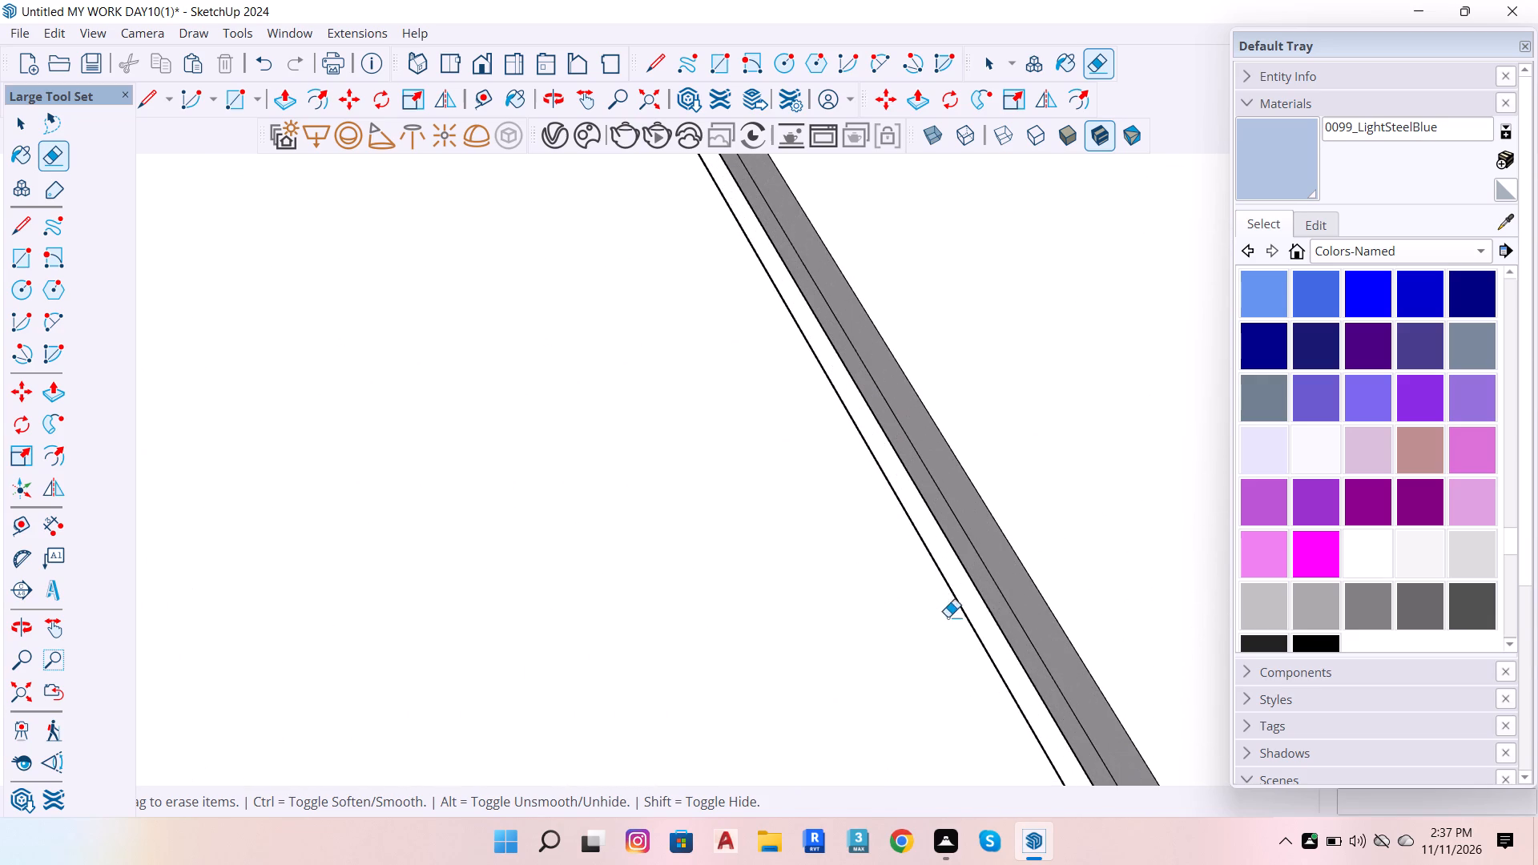
{"action": "left_click", "coordinate": [998, 591]}
{"action": "scroll", "coordinate": [964, 609], "scroll_direction": "down", "scroll_amount": 11}
{"action": "scroll", "coordinate": [803, 580], "scroll_direction": "down", "scroll_amount": 6}
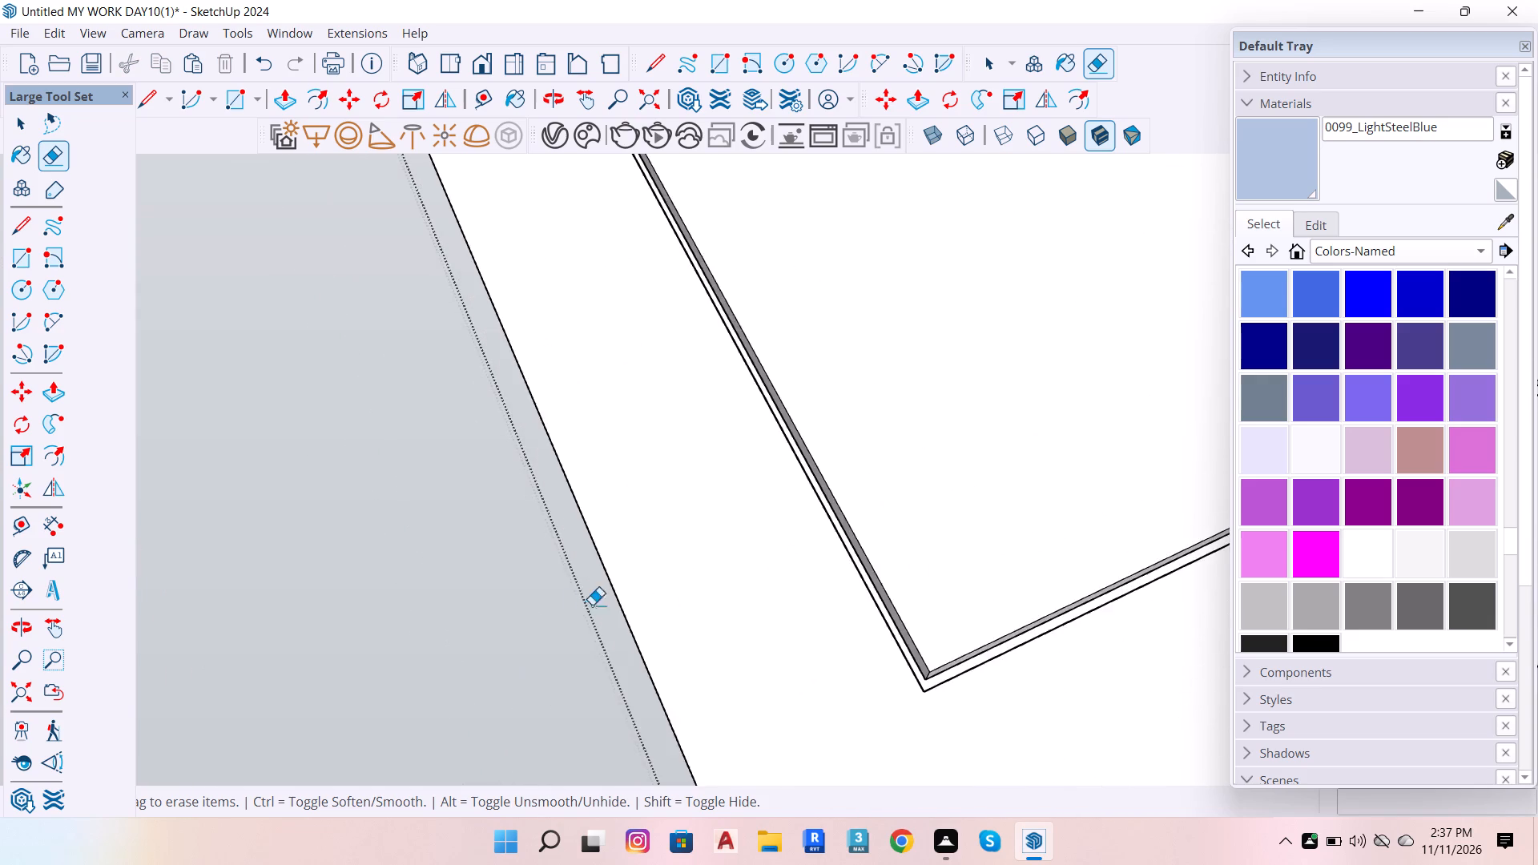
Erase the copied 0.8" line from the inner panel's opposite long side face.
{"action": "scroll", "coordinate": [592, 605], "scroll_direction": "down", "scroll_amount": 20}
{"action": "scroll", "coordinate": [592, 605], "scroll_direction": "down", "scroll_amount": 1}
{"action": "scroll", "coordinate": [1022, 509], "scroll_direction": "up", "scroll_amount": 6}
{"action": "scroll", "coordinate": [768, 480], "scroll_direction": "up", "scroll_amount": 8}
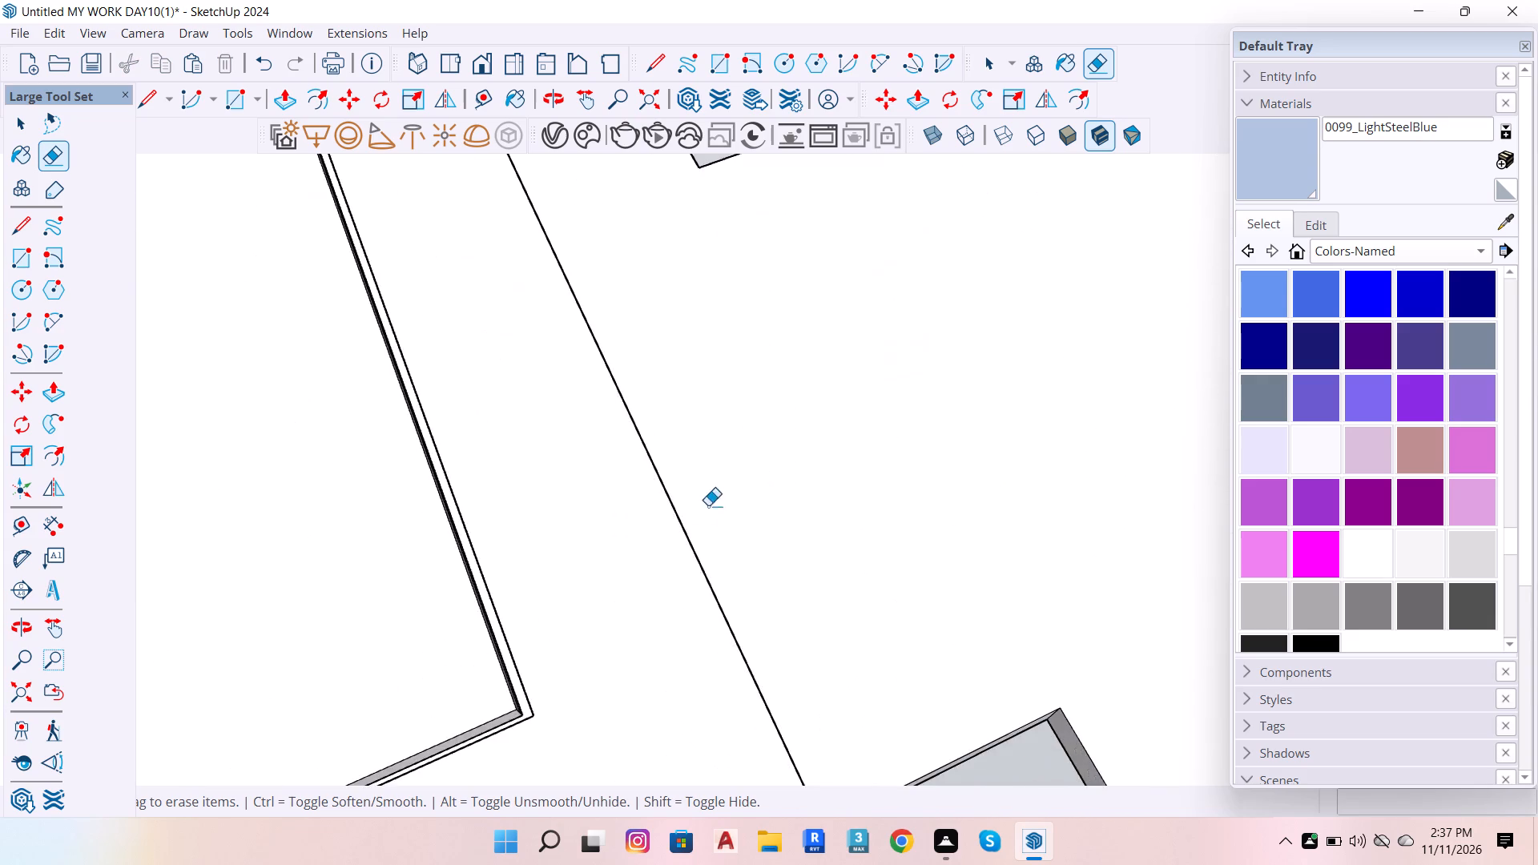
{"action": "scroll", "coordinate": [603, 558], "scroll_direction": "up", "scroll_amount": 8}
{"action": "scroll", "coordinate": [371, 765], "scroll_direction": "up", "scroll_amount": 7}
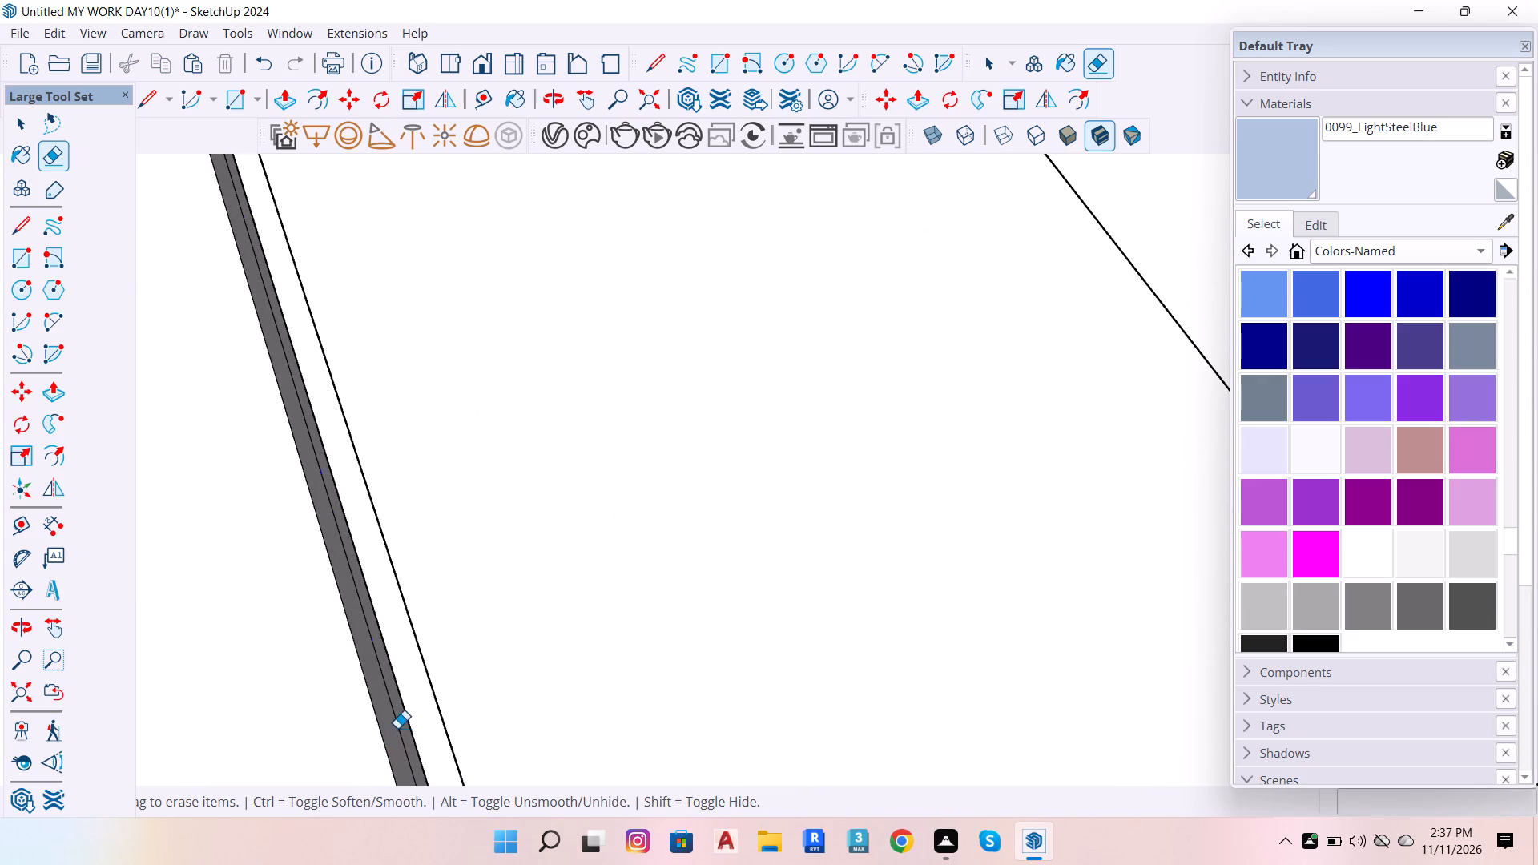
{"action": "left_click", "coordinate": [397, 728]}
{"action": "scroll", "coordinate": [657, 687], "scroll_direction": "down", "scroll_amount": 8}
{"action": "scroll", "coordinate": [735, 662], "scroll_direction": "down", "scroll_amount": 5}
{"action": "scroll", "coordinate": [937, 695], "scroll_direction": "down", "scroll_amount": 7}
{"action": "scroll", "coordinate": [968, 497], "scroll_direction": "down", "scroll_amount": 9}
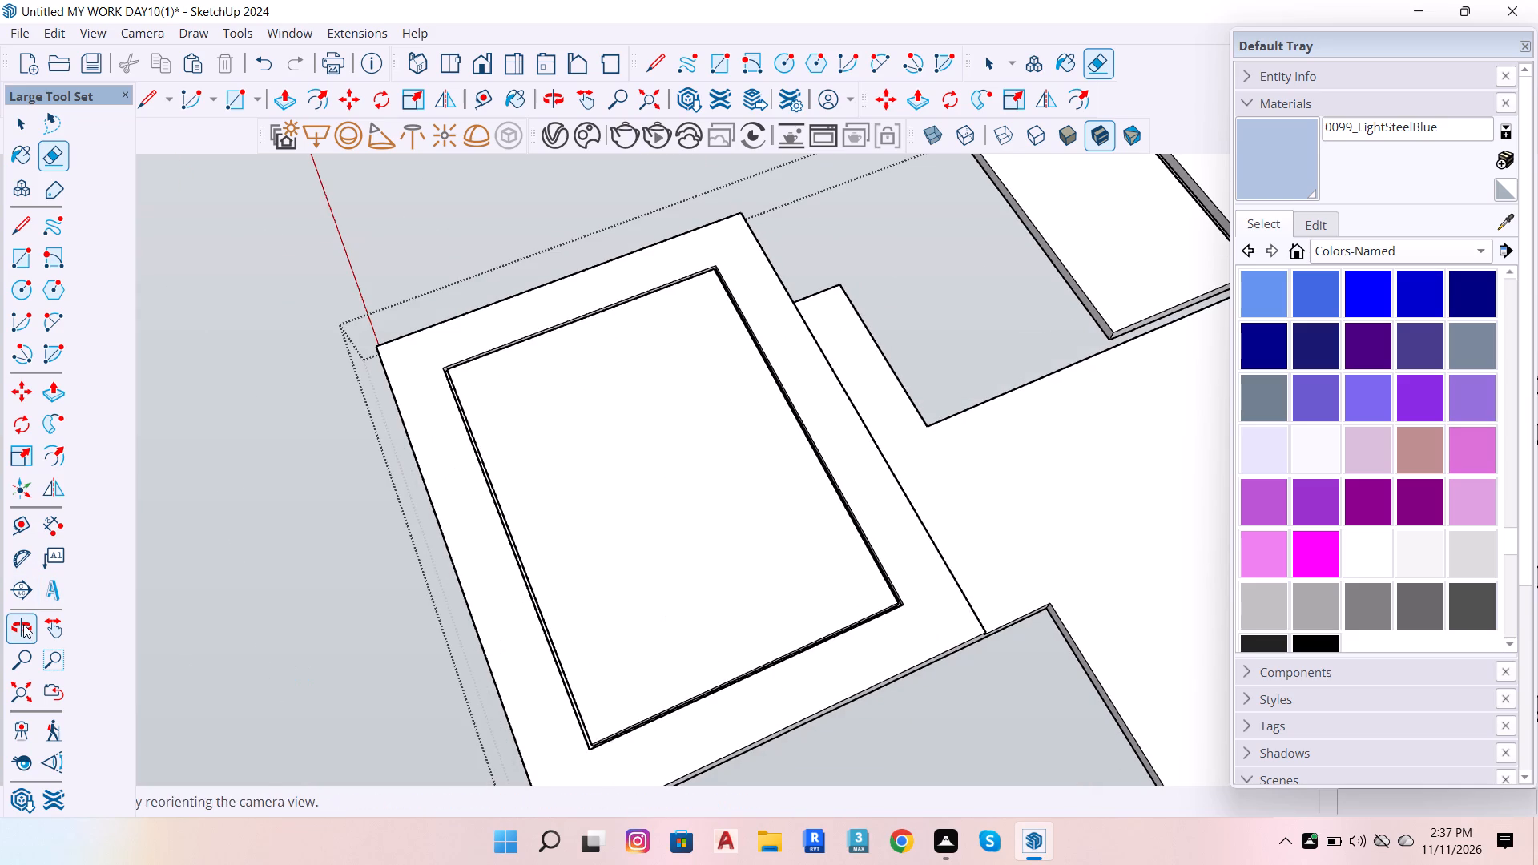
Erase the copied 0.8" line from the inner panel's other short side face.
{"action": "left_click", "coordinate": [23, 624]}
{"action": "left_click_drag", "start_coordinate": [318, 523], "coordinate": [1281, 485]}
{"action": "scroll", "coordinate": [1061, 665], "scroll_direction": "up", "scroll_amount": 6}
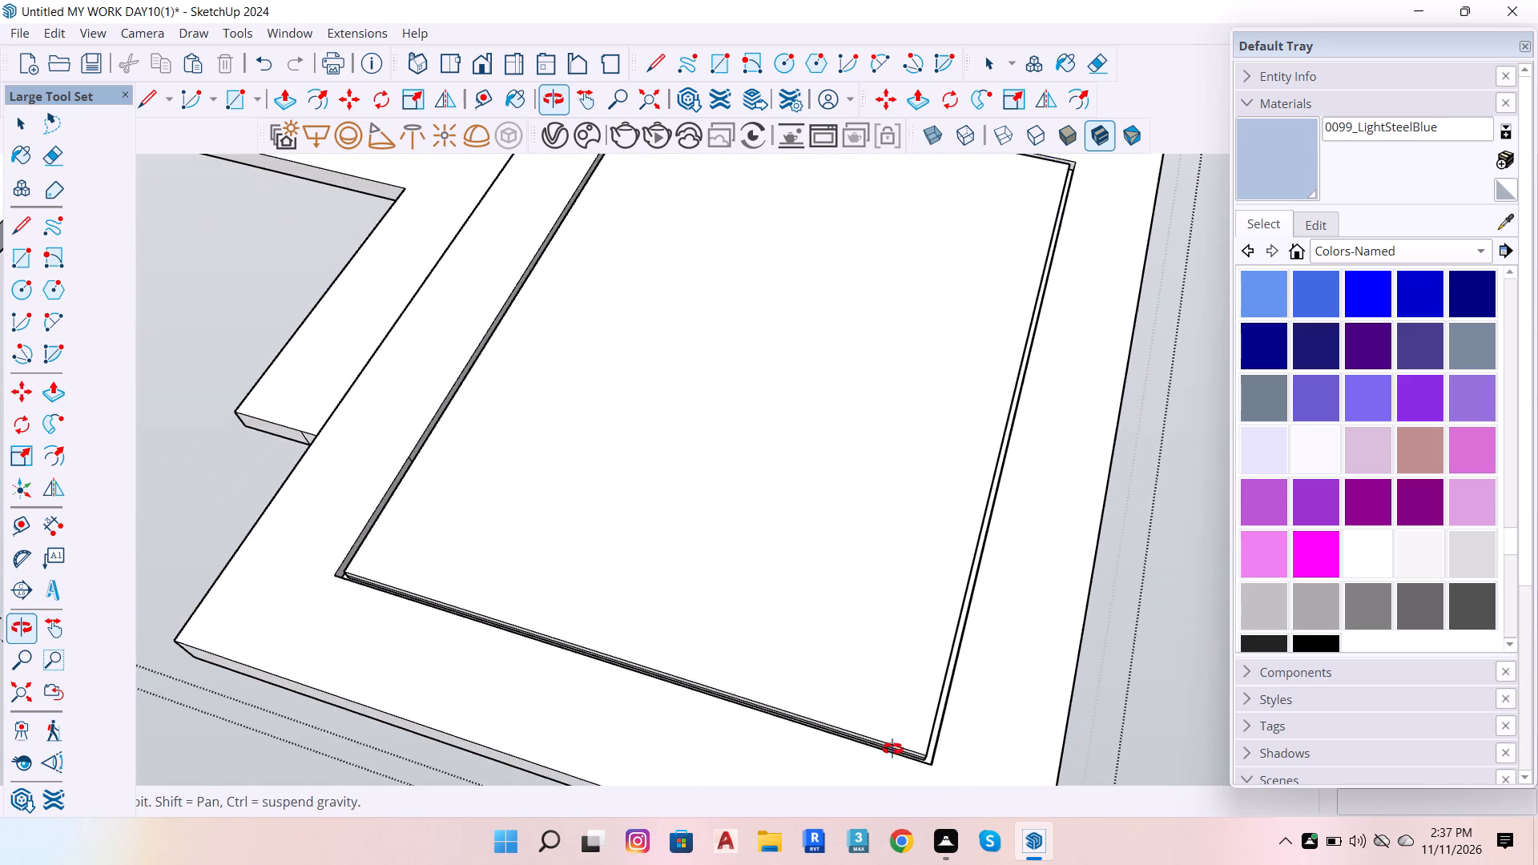
{"action": "scroll", "coordinate": [827, 750], "scroll_direction": "up", "scroll_amount": 5}
{"action": "left_click_drag", "start_coordinate": [848, 745], "coordinate": [888, 682]}
{"action": "scroll", "coordinate": [912, 726], "scroll_direction": "up", "scroll_amount": 13}
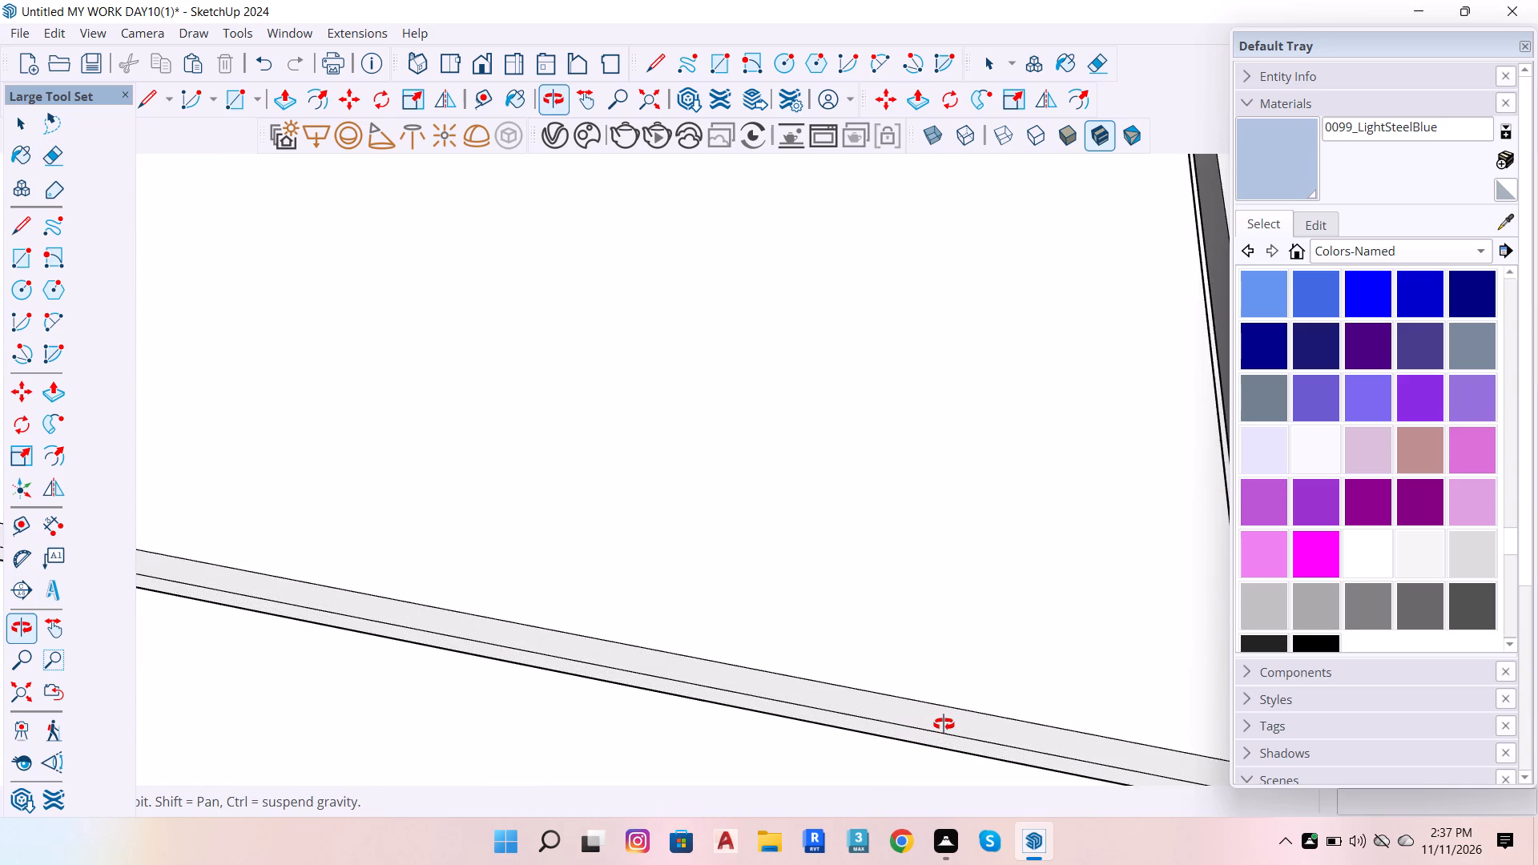
{"action": "scroll", "coordinate": [944, 724], "scroll_direction": "up", "scroll_amount": 6}
{"action": "left_click", "coordinate": [38, 158]}
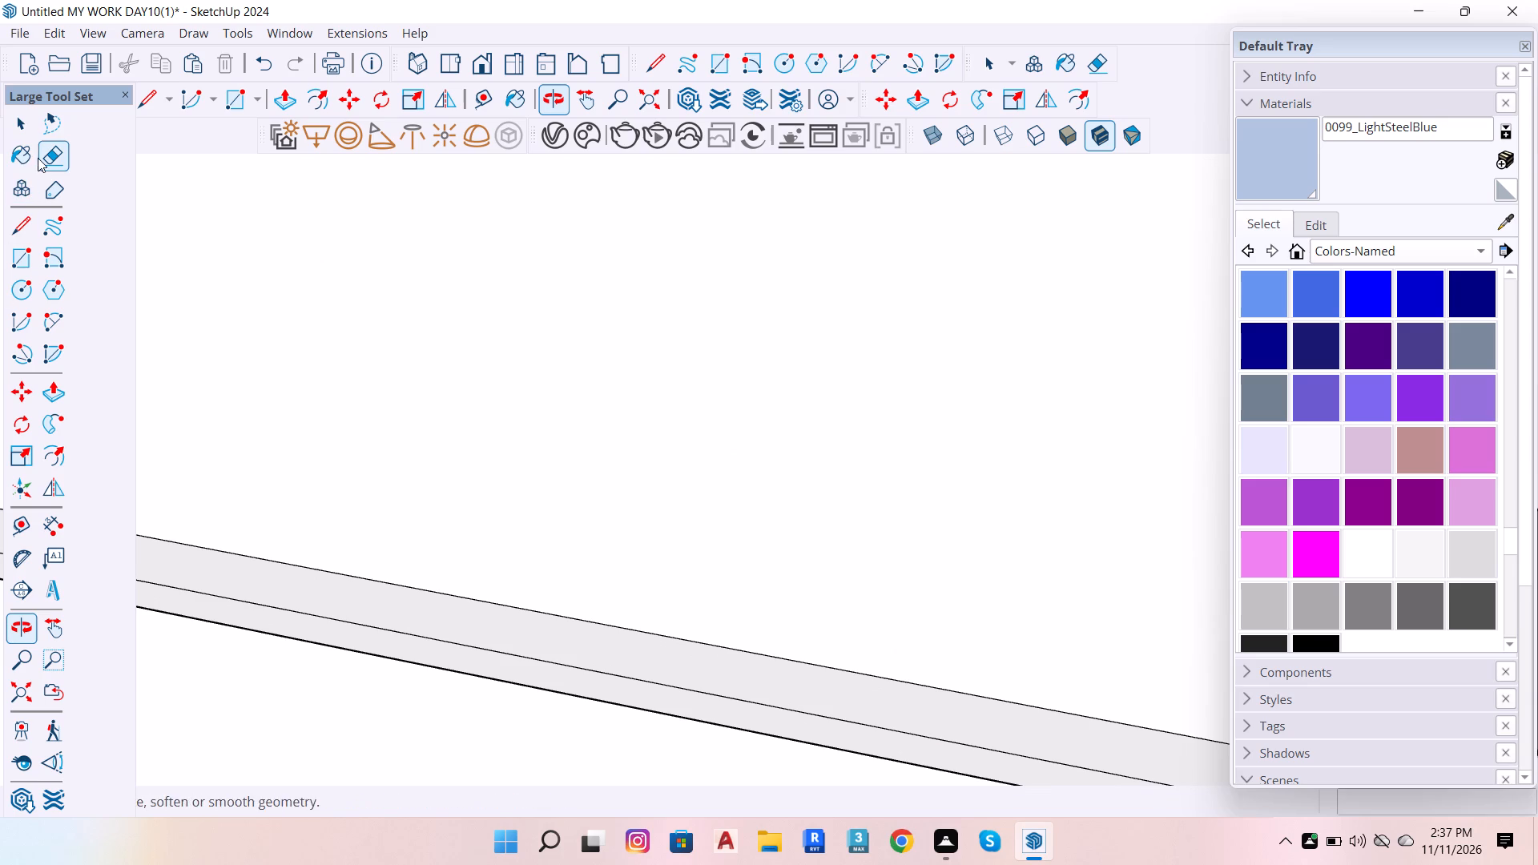
{"action": "left_click", "coordinate": [681, 694]}
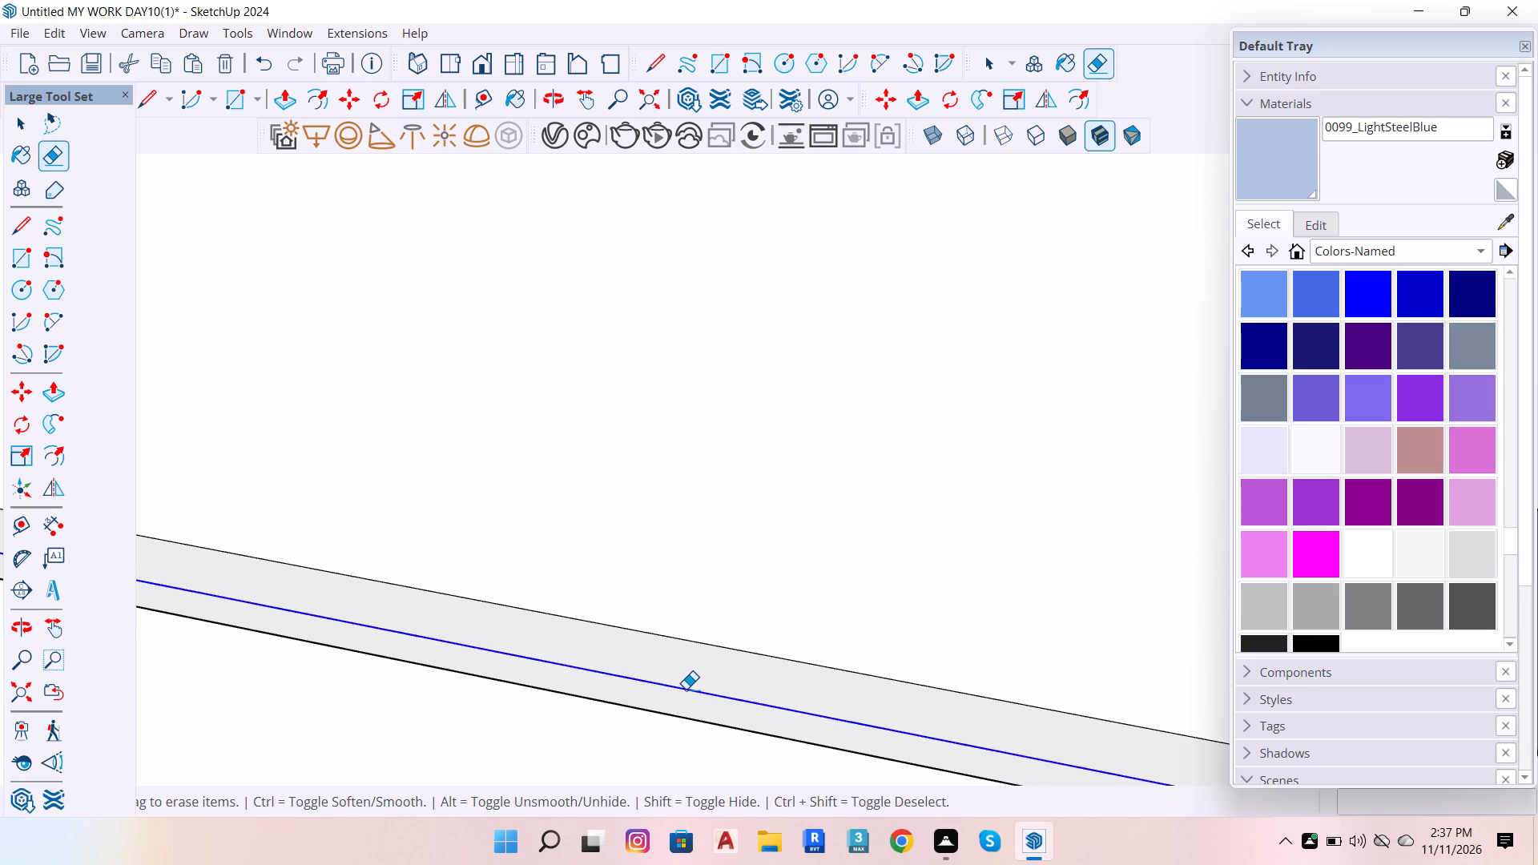
{"action": "scroll", "coordinate": [640, 774], "scroll_direction": "down", "scroll_amount": 18}
{"action": "scroll", "coordinate": [722, 791], "scroll_direction": "down", "scroll_amount": 6}
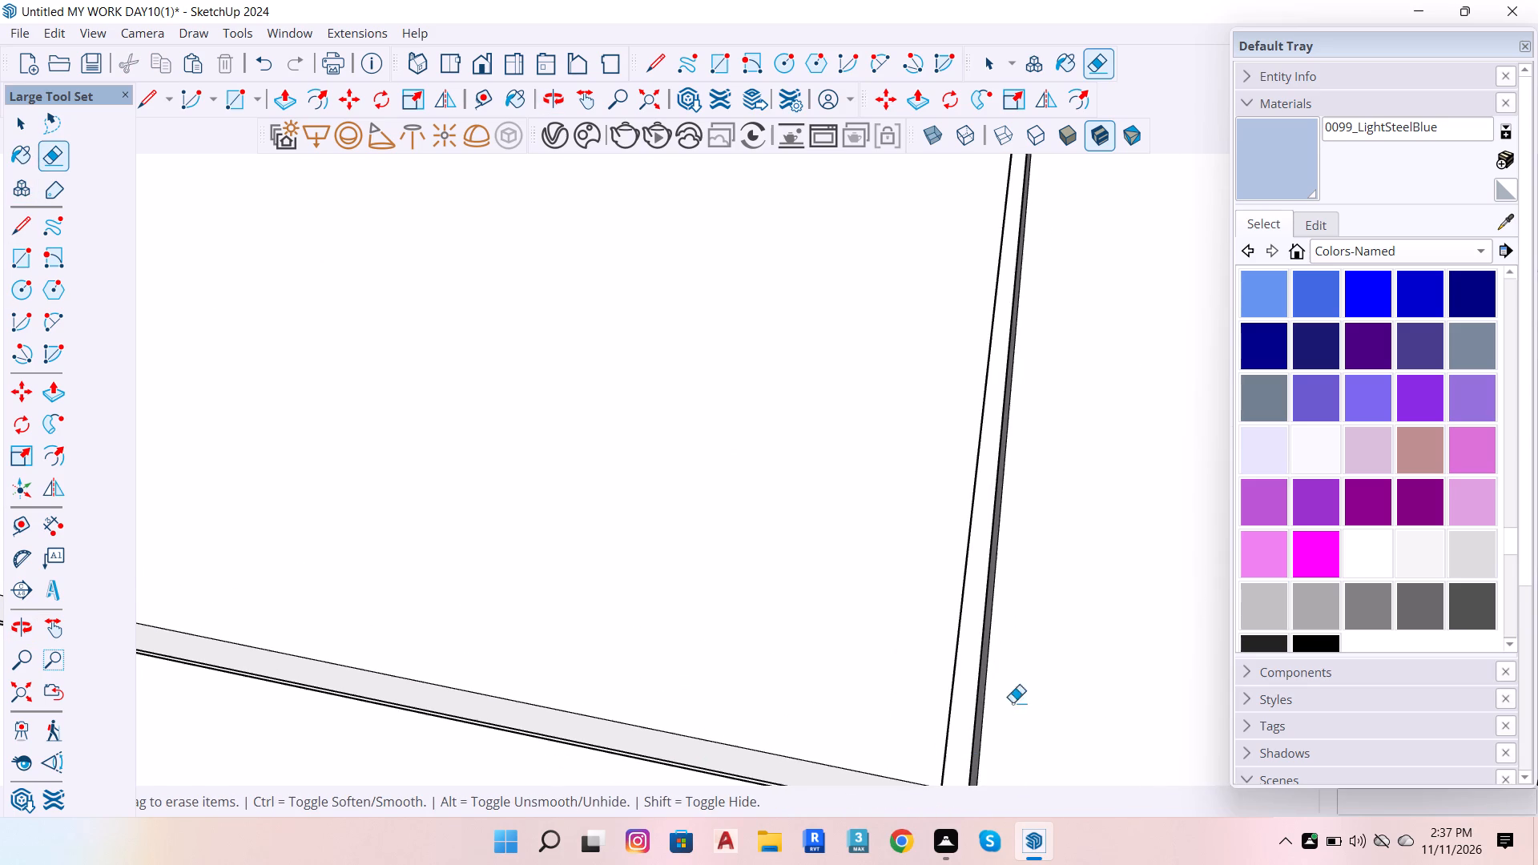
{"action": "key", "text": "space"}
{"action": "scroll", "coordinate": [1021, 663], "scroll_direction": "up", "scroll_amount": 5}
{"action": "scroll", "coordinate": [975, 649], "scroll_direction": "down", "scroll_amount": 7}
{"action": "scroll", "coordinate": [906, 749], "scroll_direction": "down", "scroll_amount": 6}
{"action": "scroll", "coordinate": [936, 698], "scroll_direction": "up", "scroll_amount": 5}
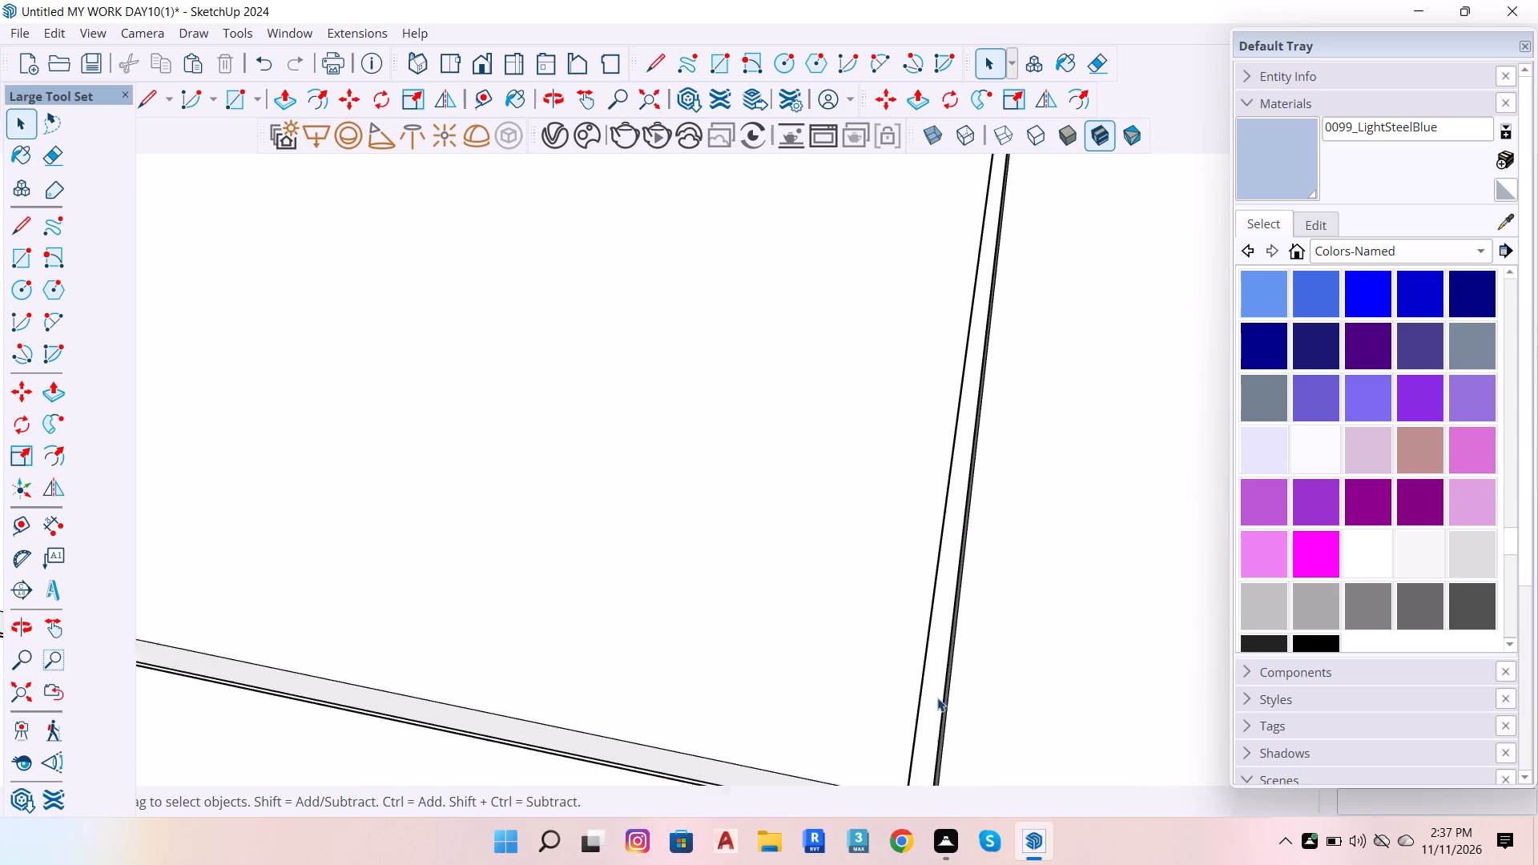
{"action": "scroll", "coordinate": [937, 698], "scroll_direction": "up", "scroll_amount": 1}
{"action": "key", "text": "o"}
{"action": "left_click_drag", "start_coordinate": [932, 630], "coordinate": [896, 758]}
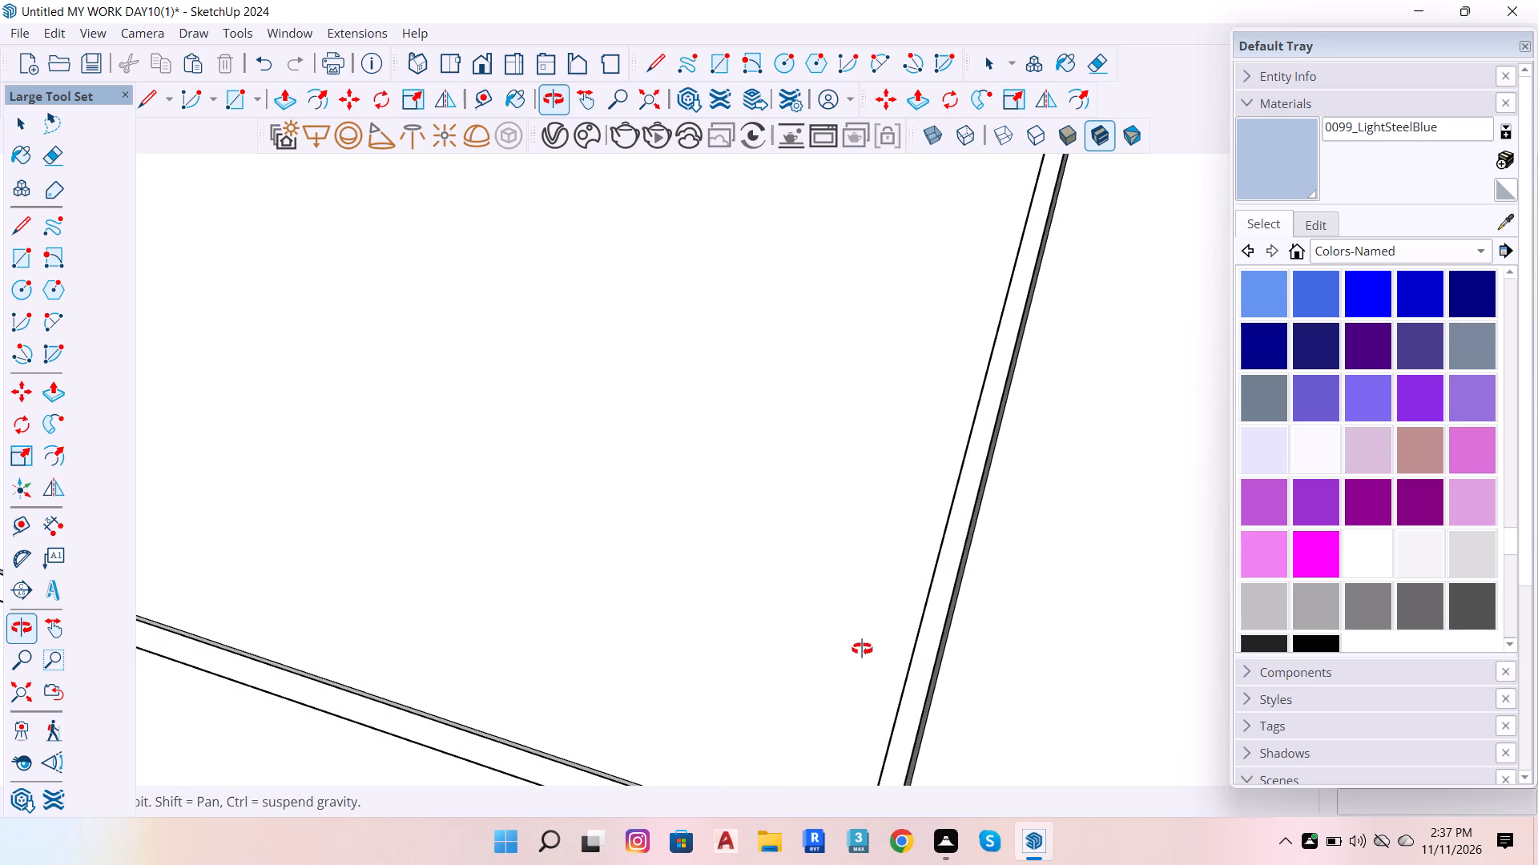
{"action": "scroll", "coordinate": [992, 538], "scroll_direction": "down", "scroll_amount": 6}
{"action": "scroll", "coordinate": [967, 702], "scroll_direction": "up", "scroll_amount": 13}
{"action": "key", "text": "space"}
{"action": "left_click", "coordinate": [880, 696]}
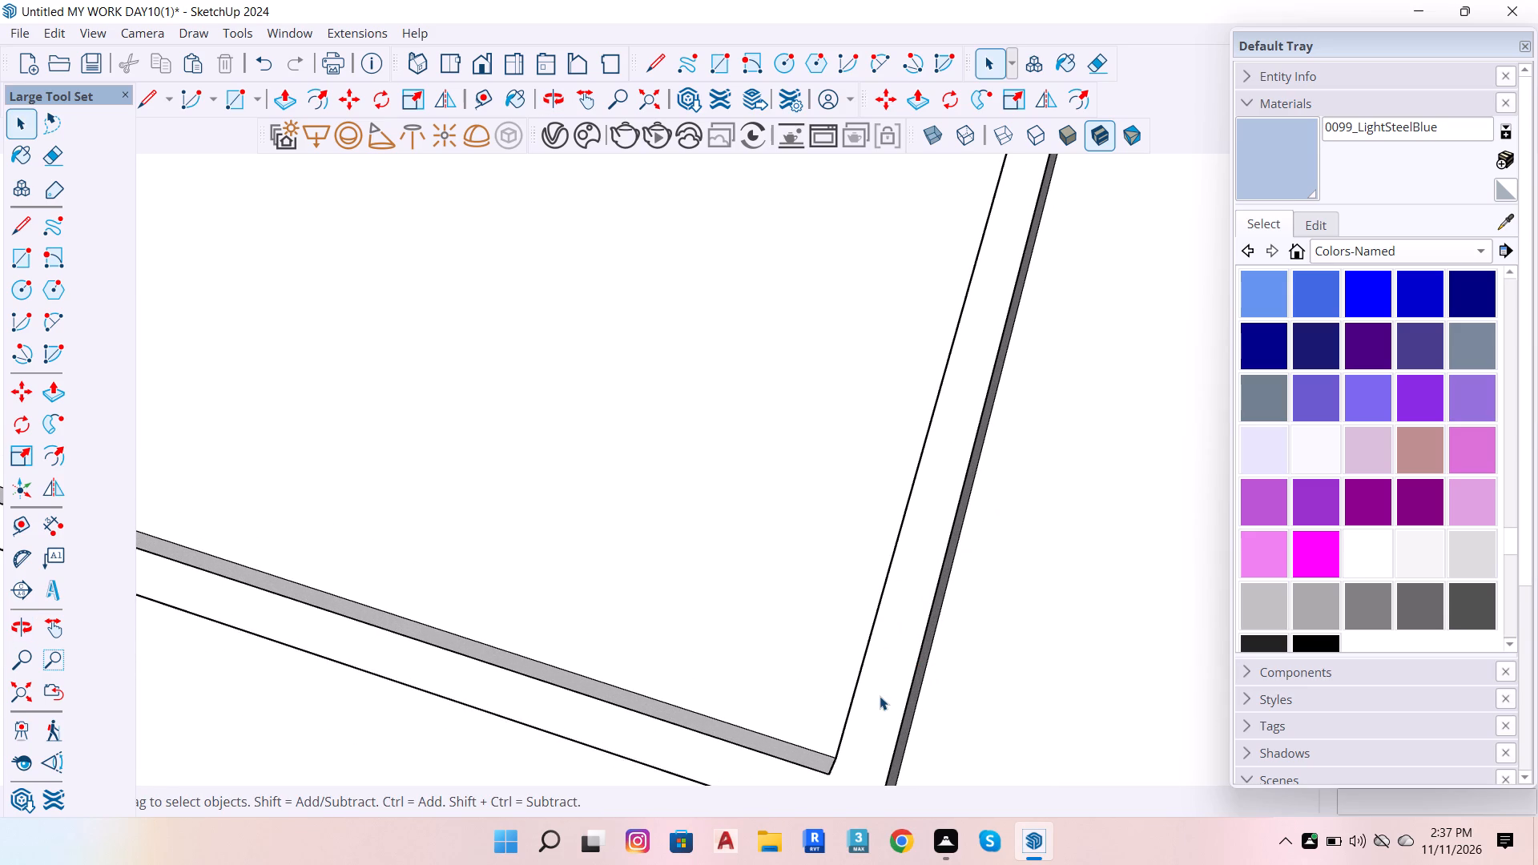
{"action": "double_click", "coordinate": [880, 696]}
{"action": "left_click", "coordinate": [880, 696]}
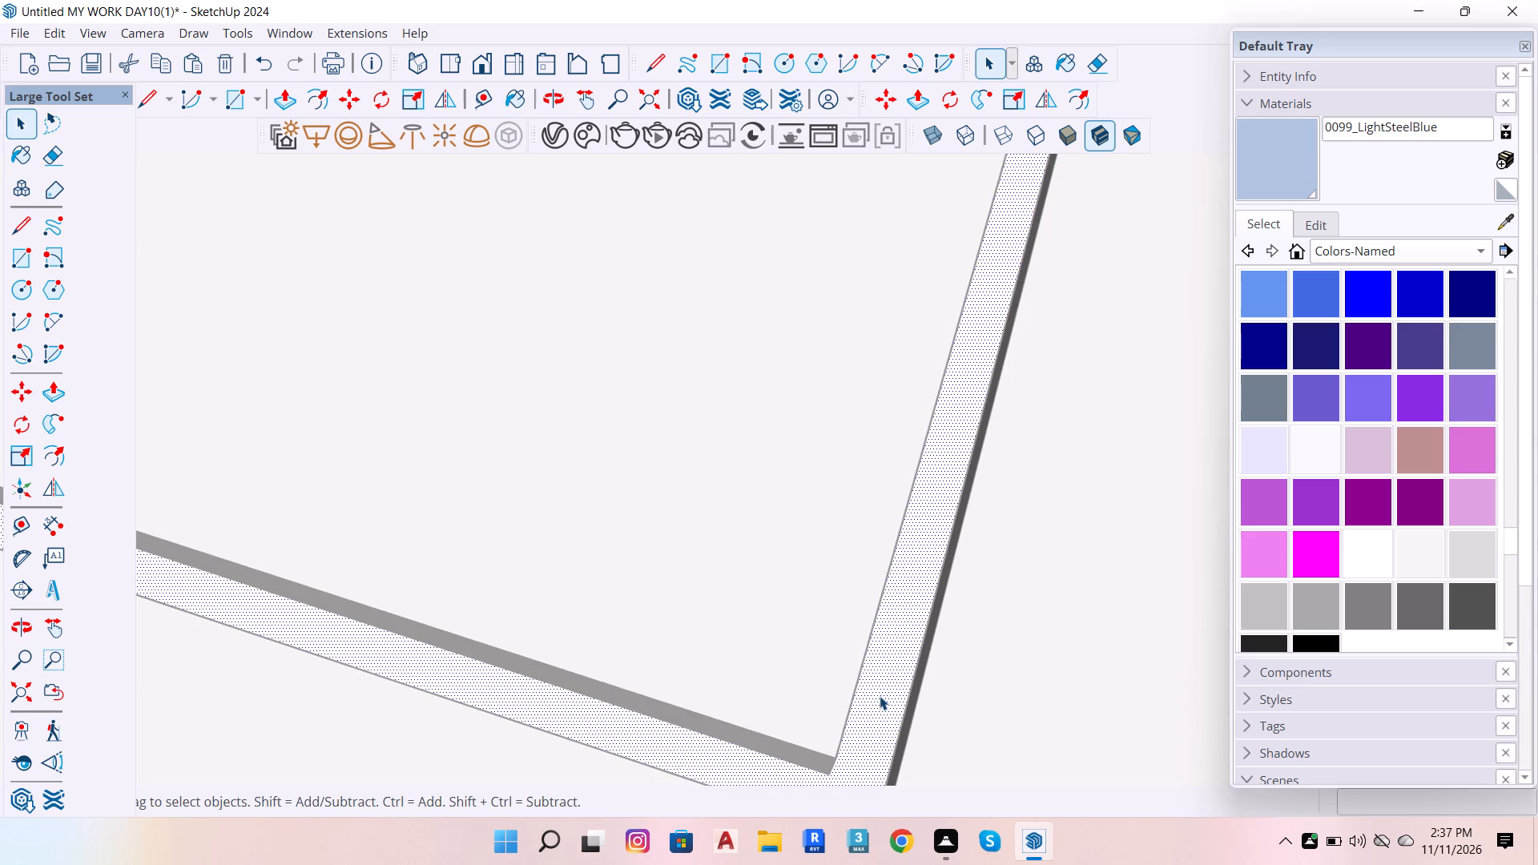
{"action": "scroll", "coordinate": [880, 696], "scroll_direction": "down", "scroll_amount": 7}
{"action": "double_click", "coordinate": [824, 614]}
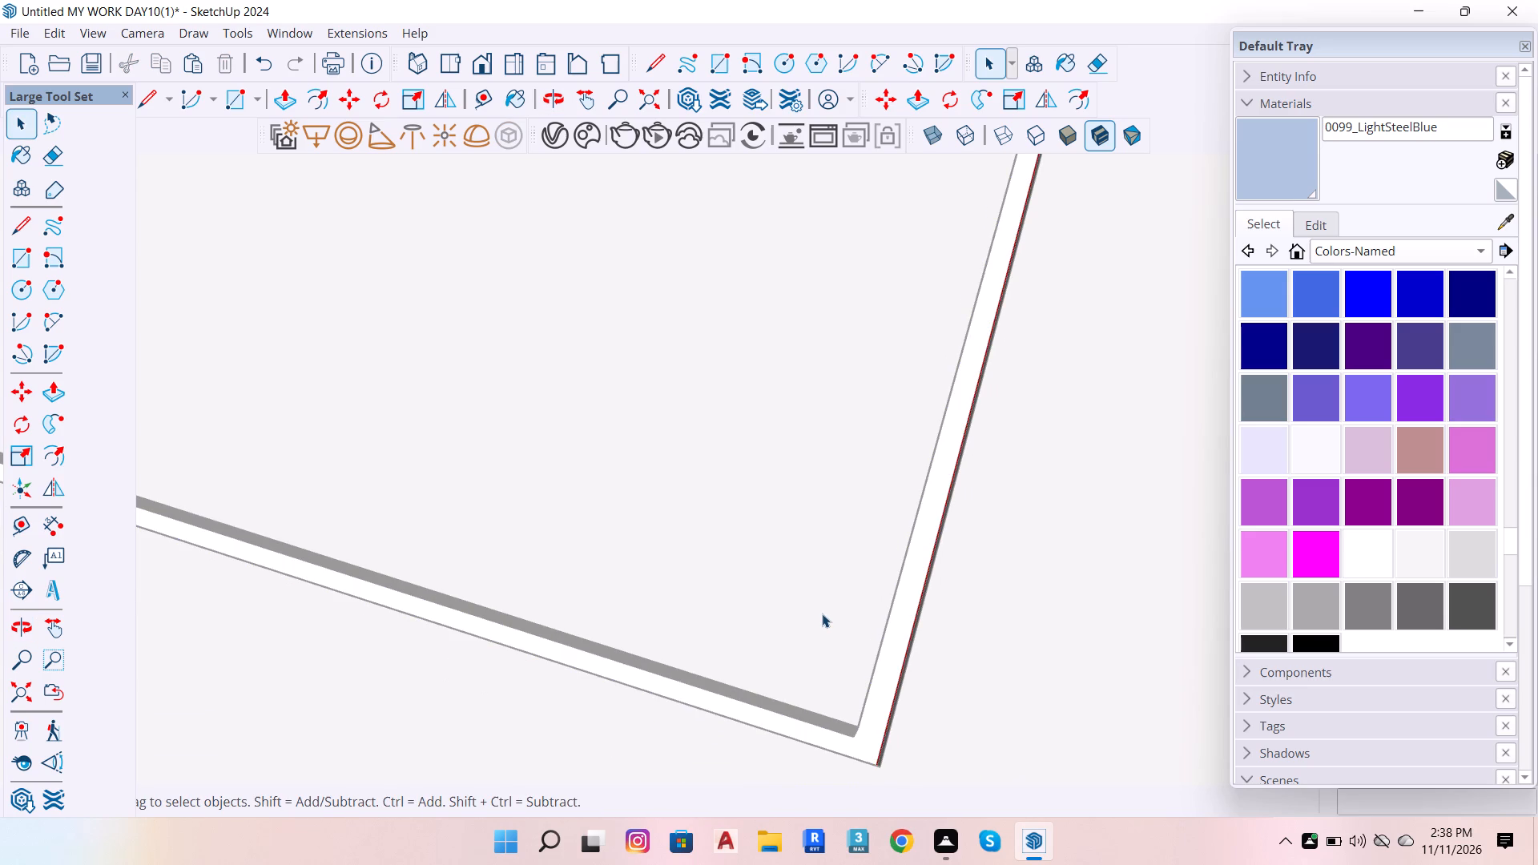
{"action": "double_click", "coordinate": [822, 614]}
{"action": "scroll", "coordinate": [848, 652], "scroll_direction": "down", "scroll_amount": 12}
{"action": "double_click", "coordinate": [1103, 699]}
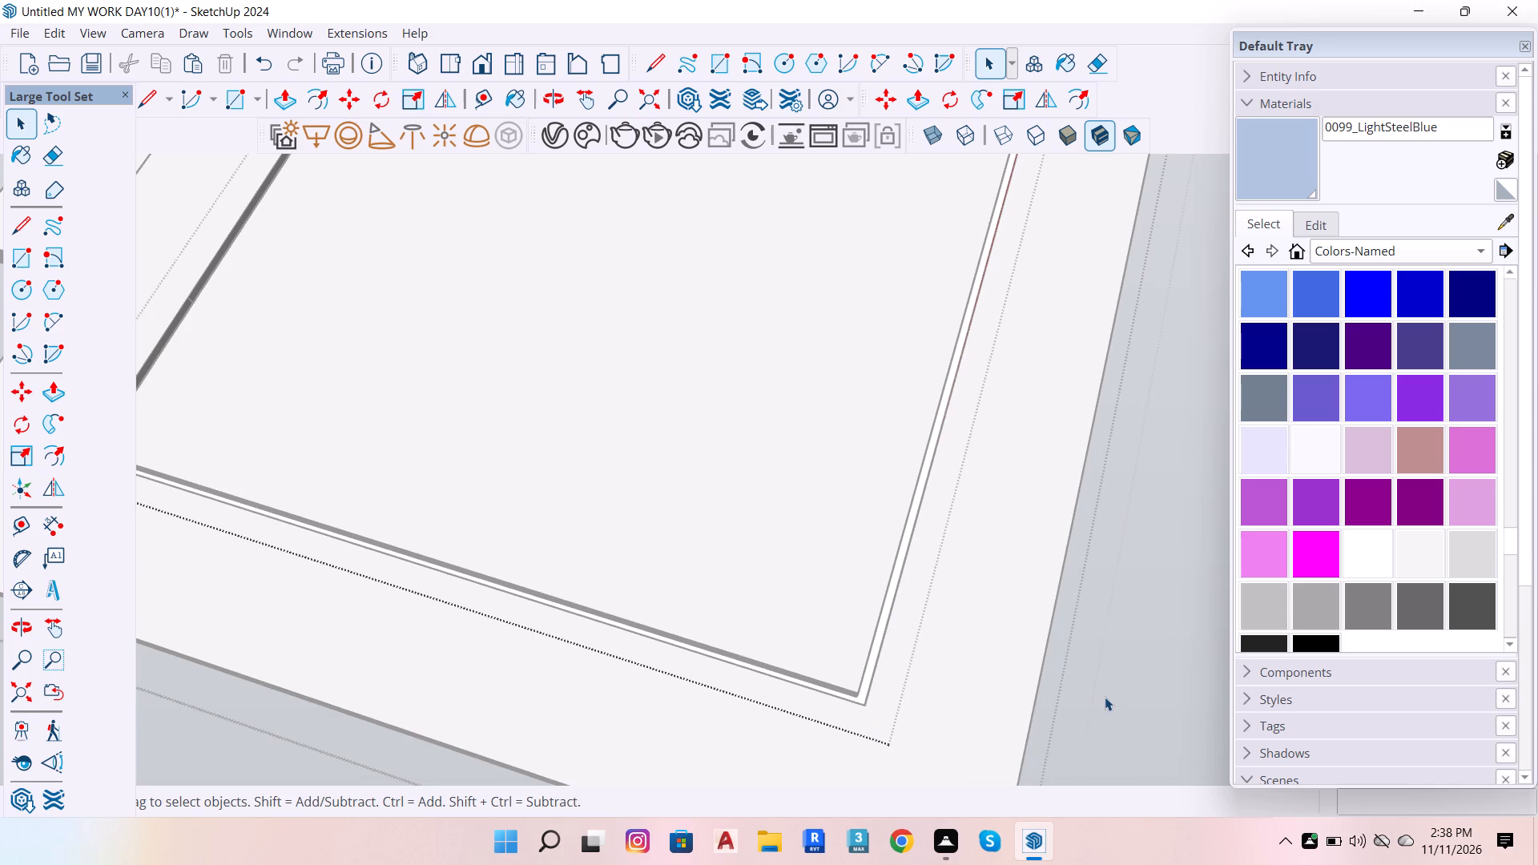
Open the nested group of the narrow border strip around the living room ceiling's inner panel and make its flat face a group.
{"action": "scroll", "coordinate": [868, 664], "scroll_direction": "up", "scroll_amount": 14}
{"action": "left_click", "coordinate": [876, 676]}
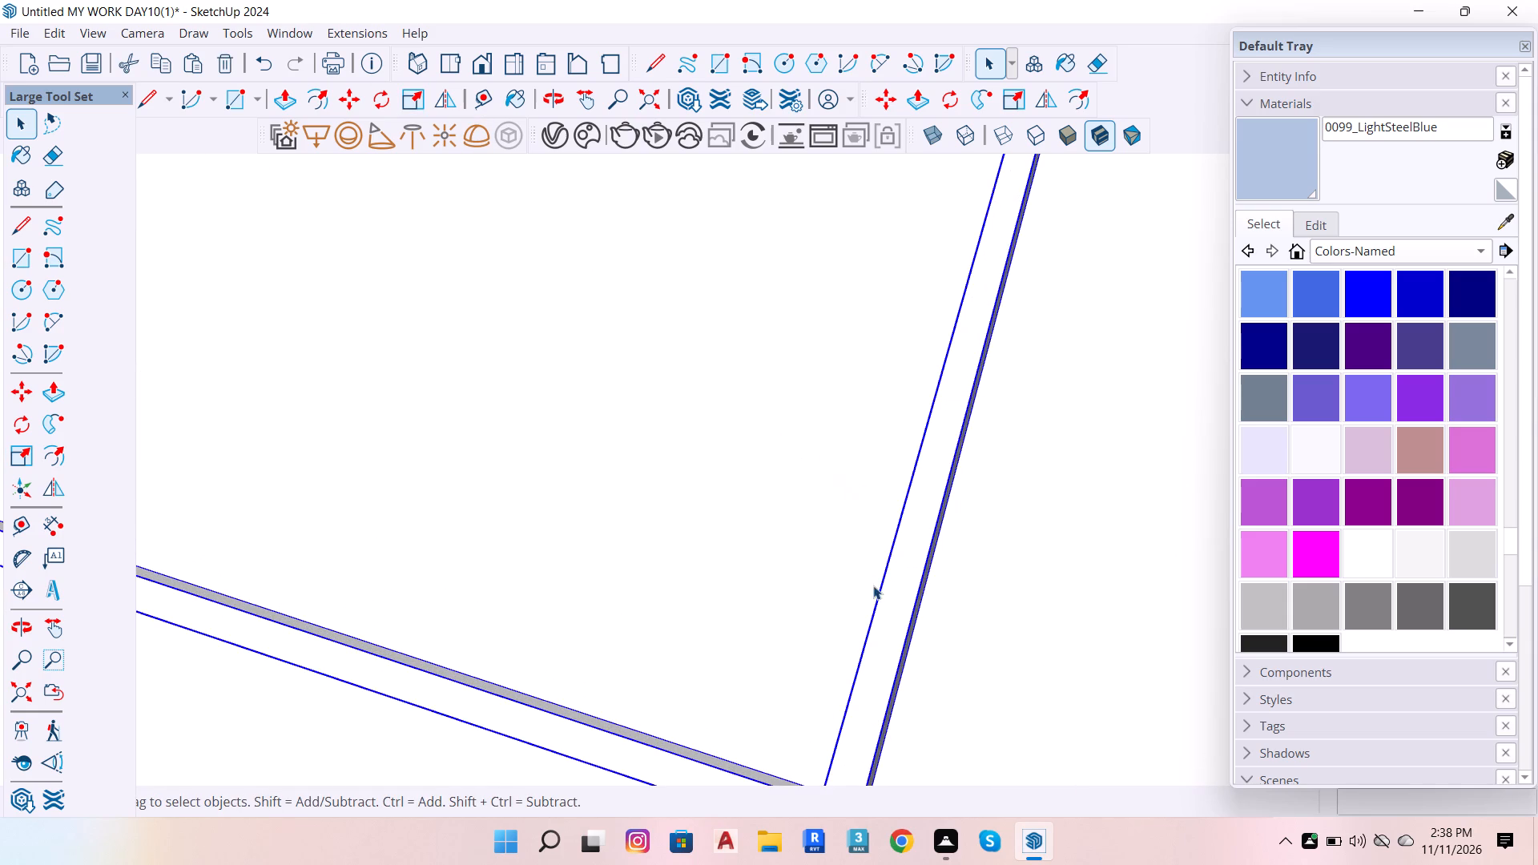
{"action": "right_click", "coordinate": [896, 630]}
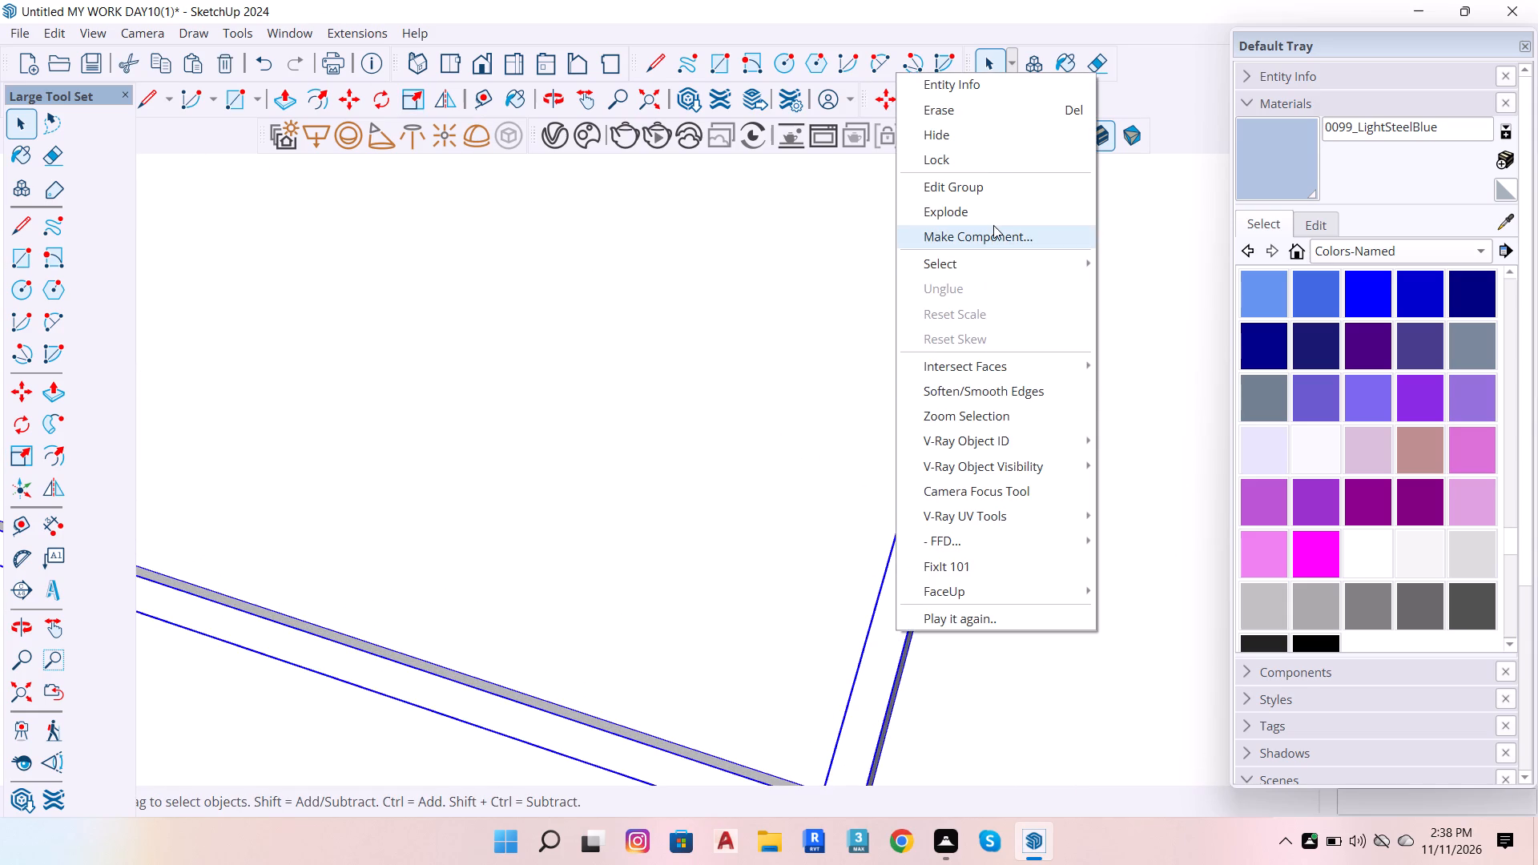
{"action": "left_click", "coordinate": [996, 191]}
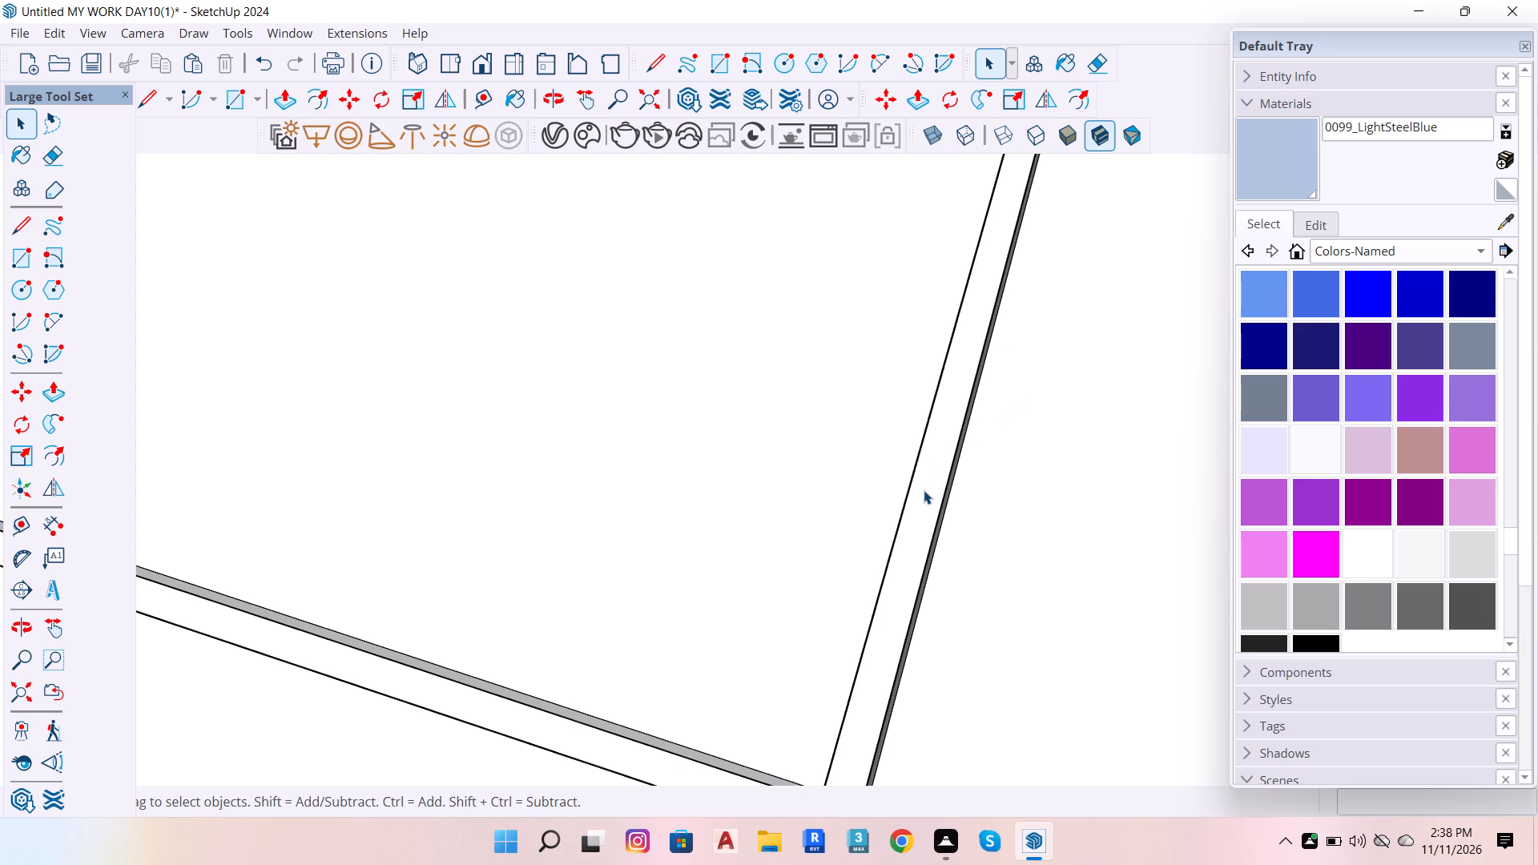
{"action": "left_click", "coordinate": [935, 500]}
{"action": "right_click", "coordinate": [936, 500]}
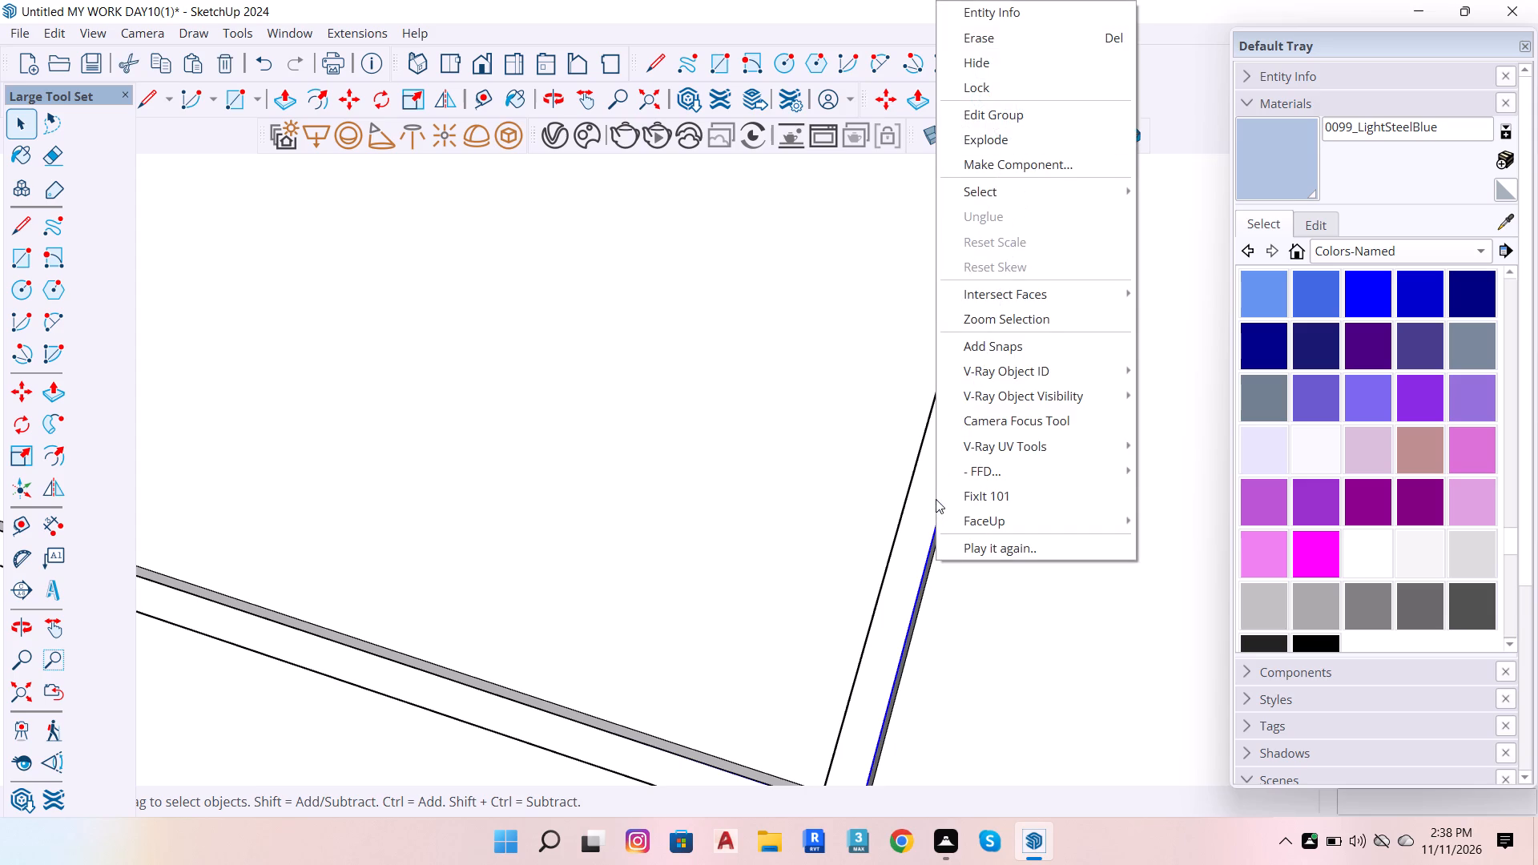
{"action": "left_click", "coordinate": [920, 508]}
{"action": "double_click", "coordinate": [921, 518]}
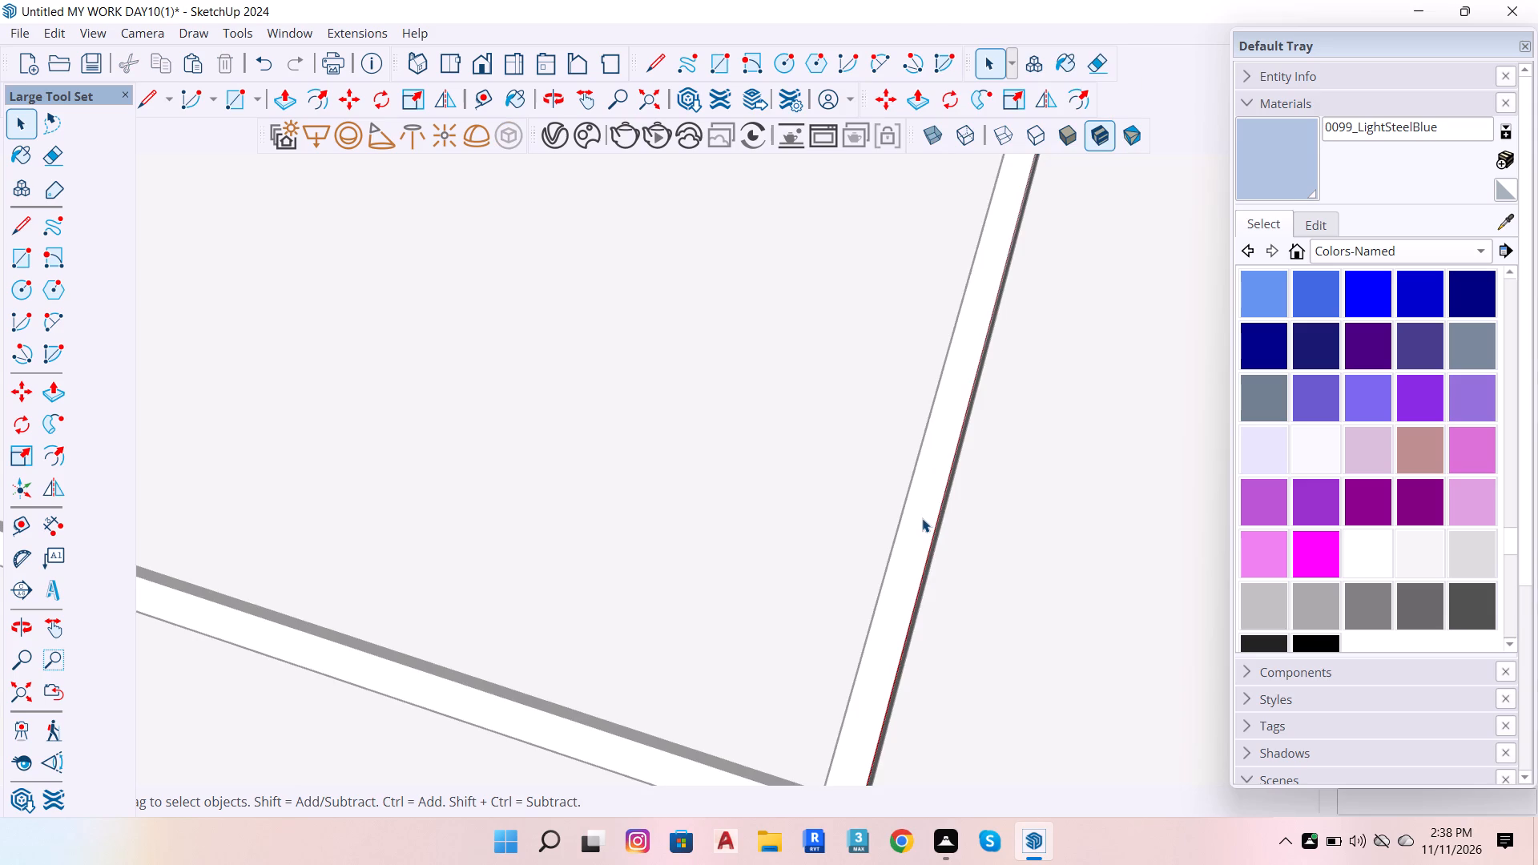
{"action": "double_click", "coordinate": [922, 518]}
{"action": "right_click", "coordinate": [922, 518]}
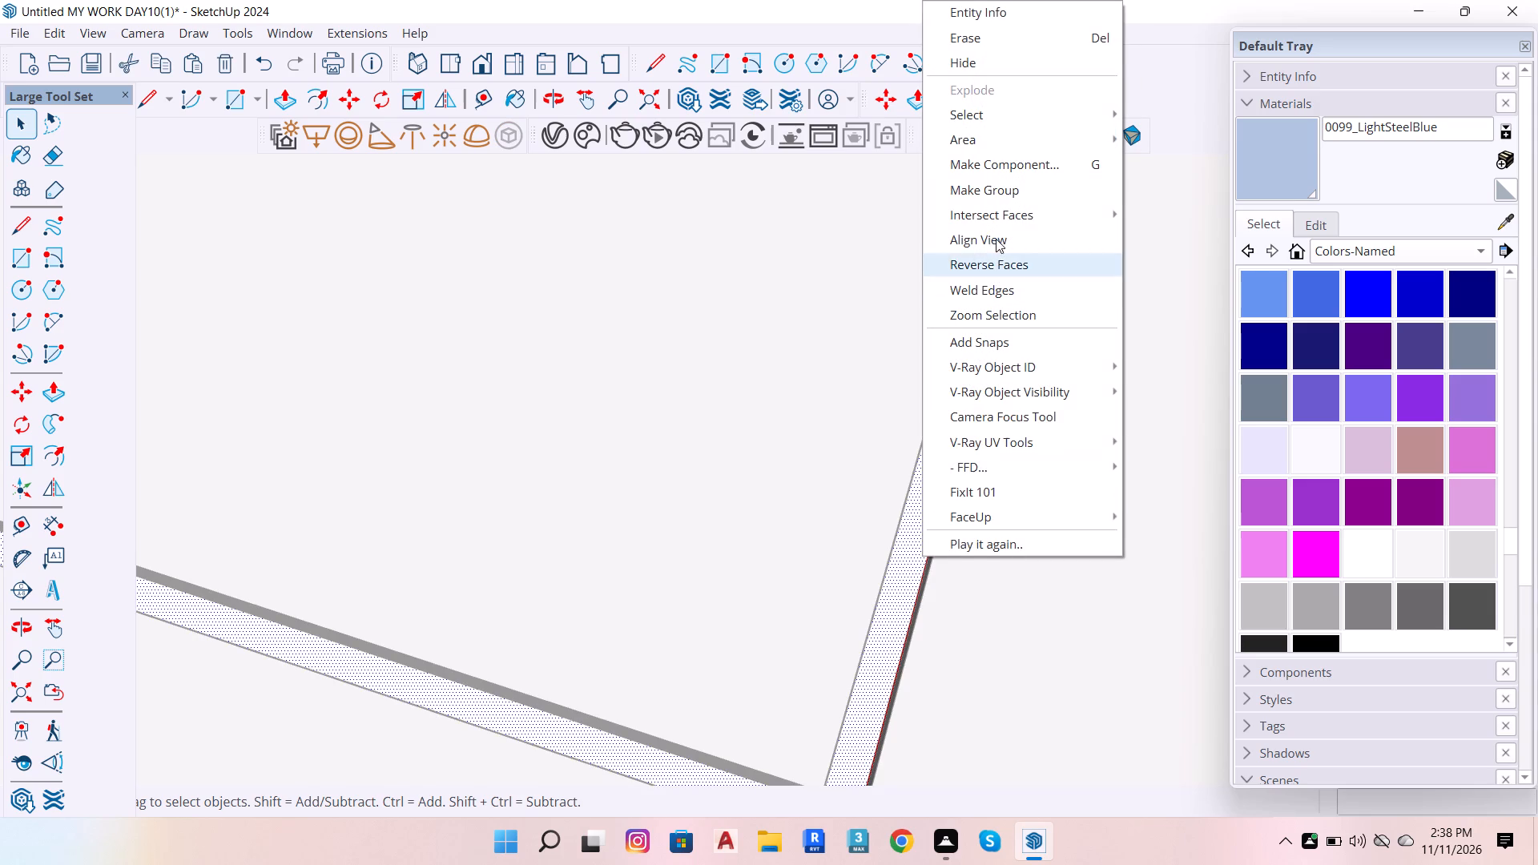
{"action": "left_click", "coordinate": [1003, 187]}
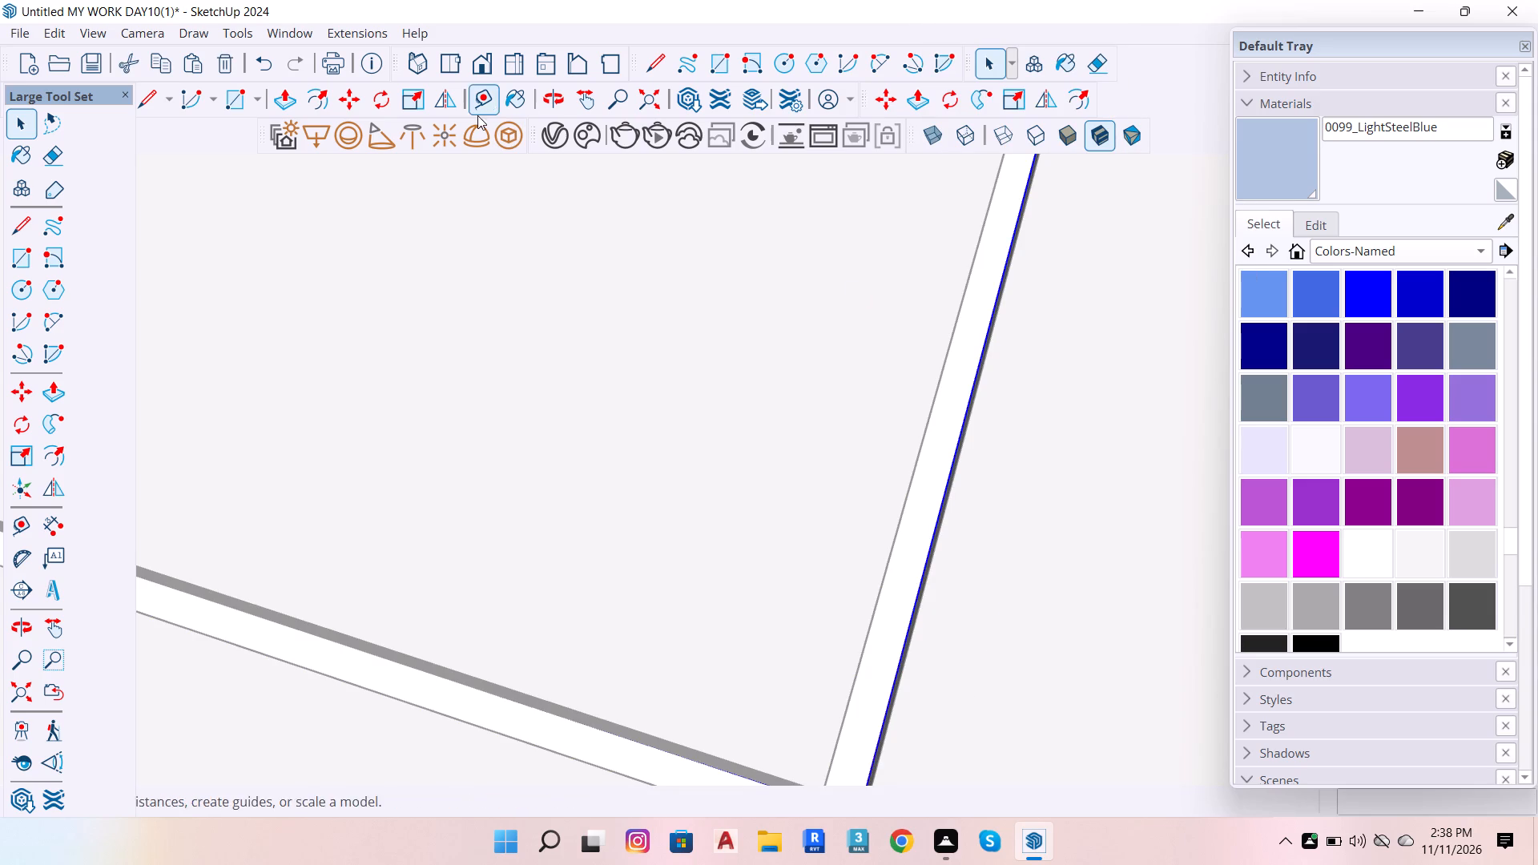
Convert the grouped border strip face into a V-Ray mesh light and leave the panel's group.
{"action": "left_click", "coordinate": [505, 133]}
{"action": "left_click", "coordinate": [963, 394]}
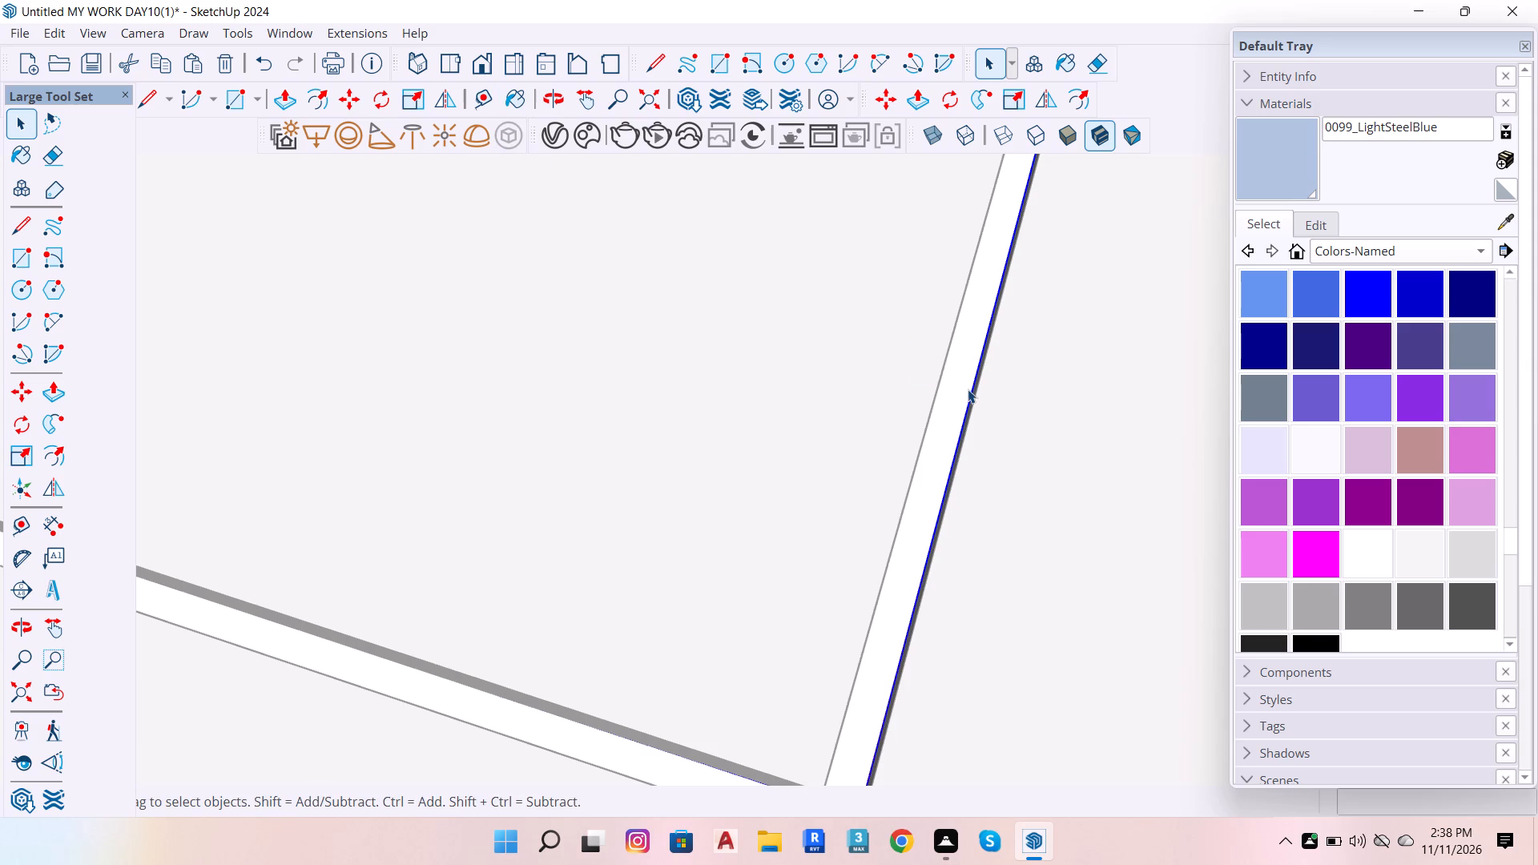
{"action": "scroll", "coordinate": [945, 409], "scroll_direction": "down", "scroll_amount": 20}
{"action": "scroll", "coordinate": [945, 409], "scroll_direction": "down", "scroll_amount": 8}
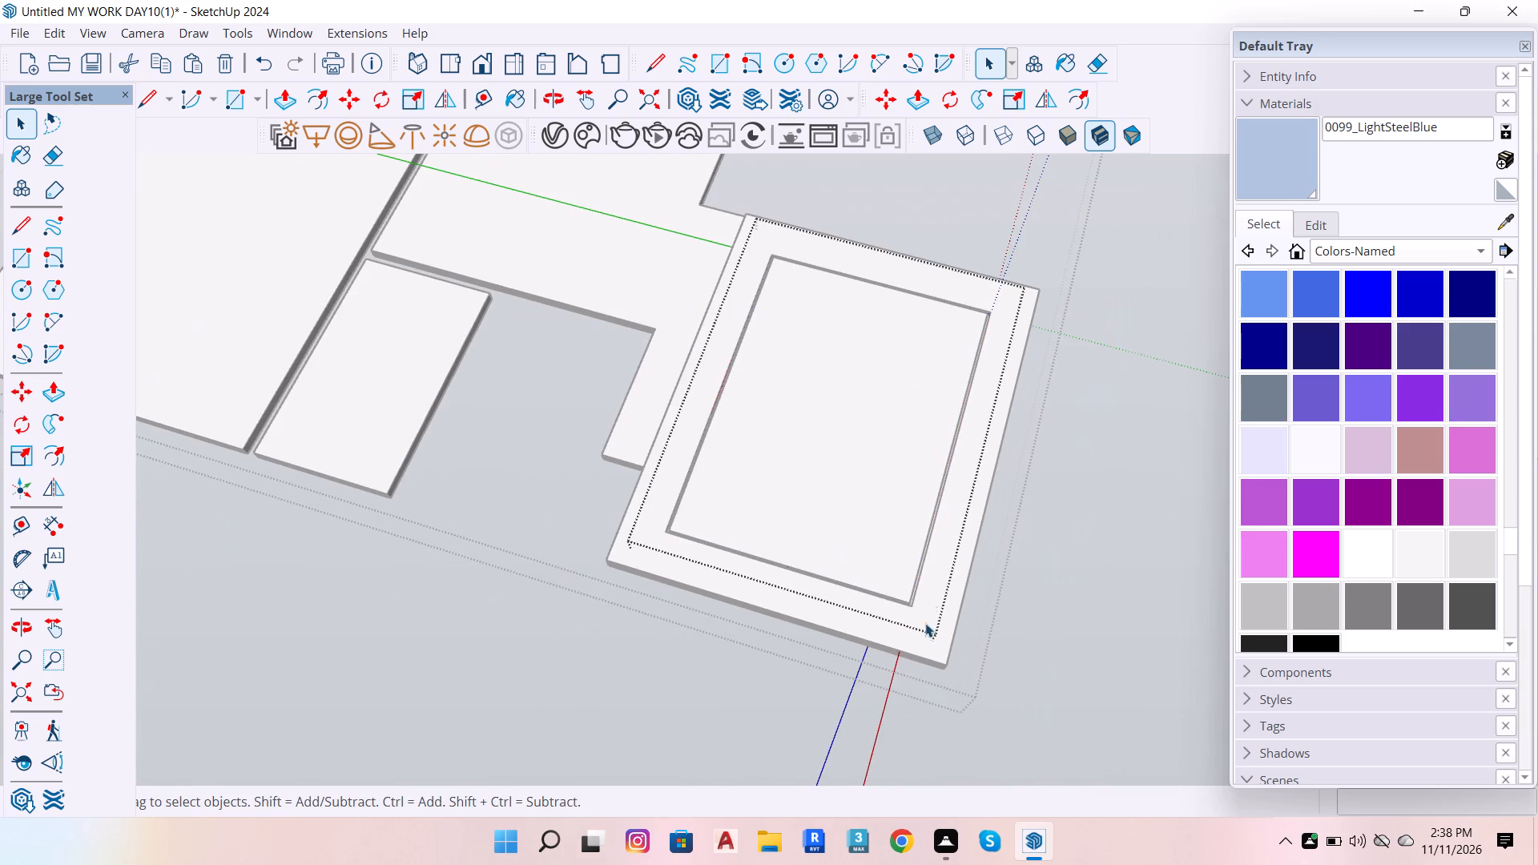
{"action": "double_click", "coordinate": [1193, 259]}
Examine the room slabs and the house walls as a whole from several viewing angles.
{"action": "scroll", "coordinate": [1025, 311], "scroll_direction": "down", "scroll_amount": 6}
{"action": "scroll", "coordinate": [1001, 511], "scroll_direction": "down", "scroll_amount": 8}
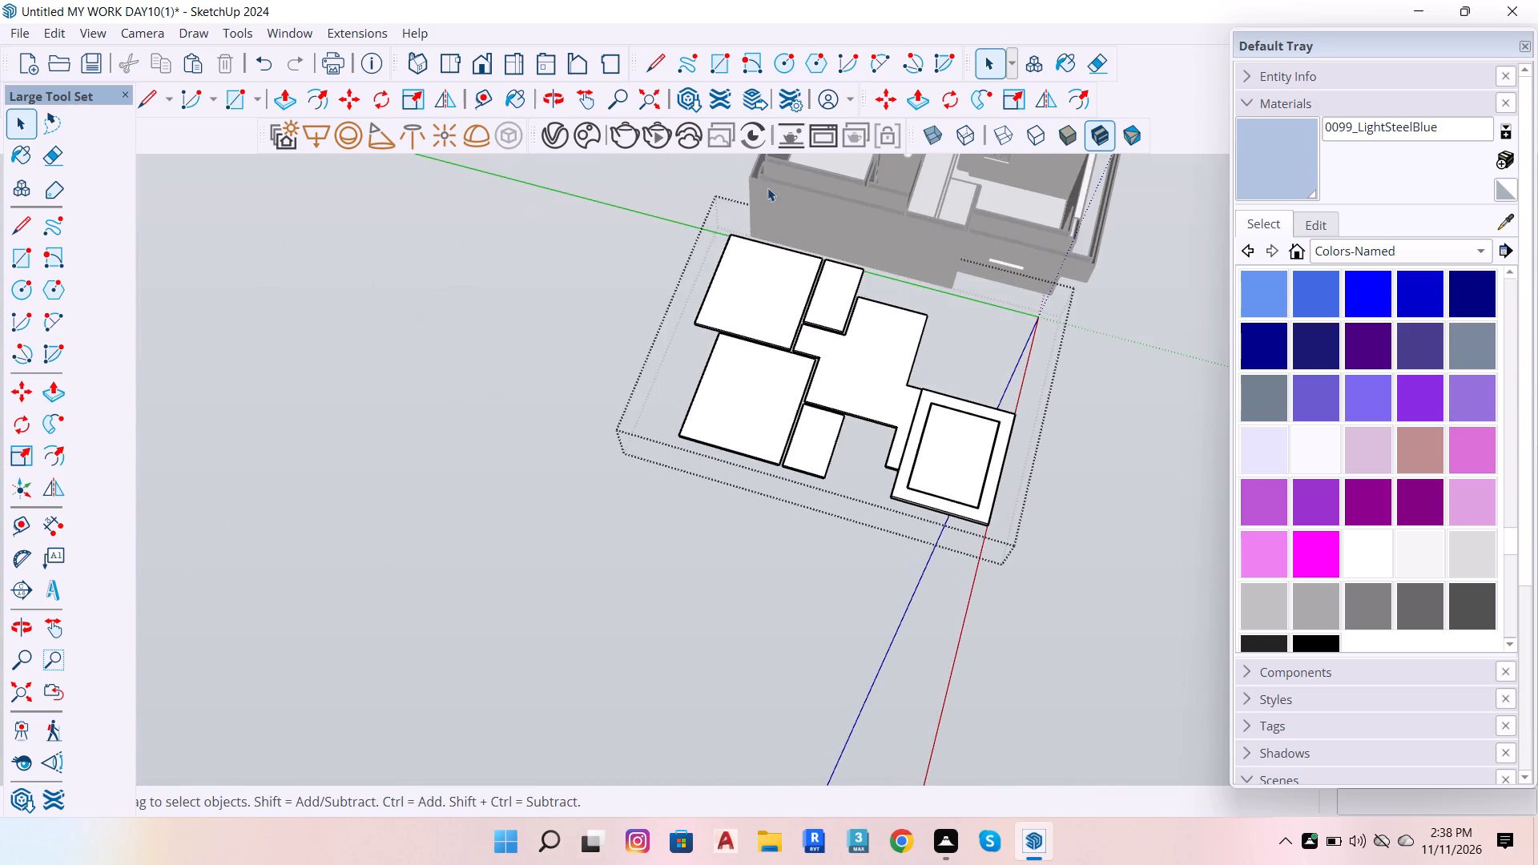
{"action": "scroll", "coordinate": [850, 301], "scroll_direction": "down", "scroll_amount": 7}
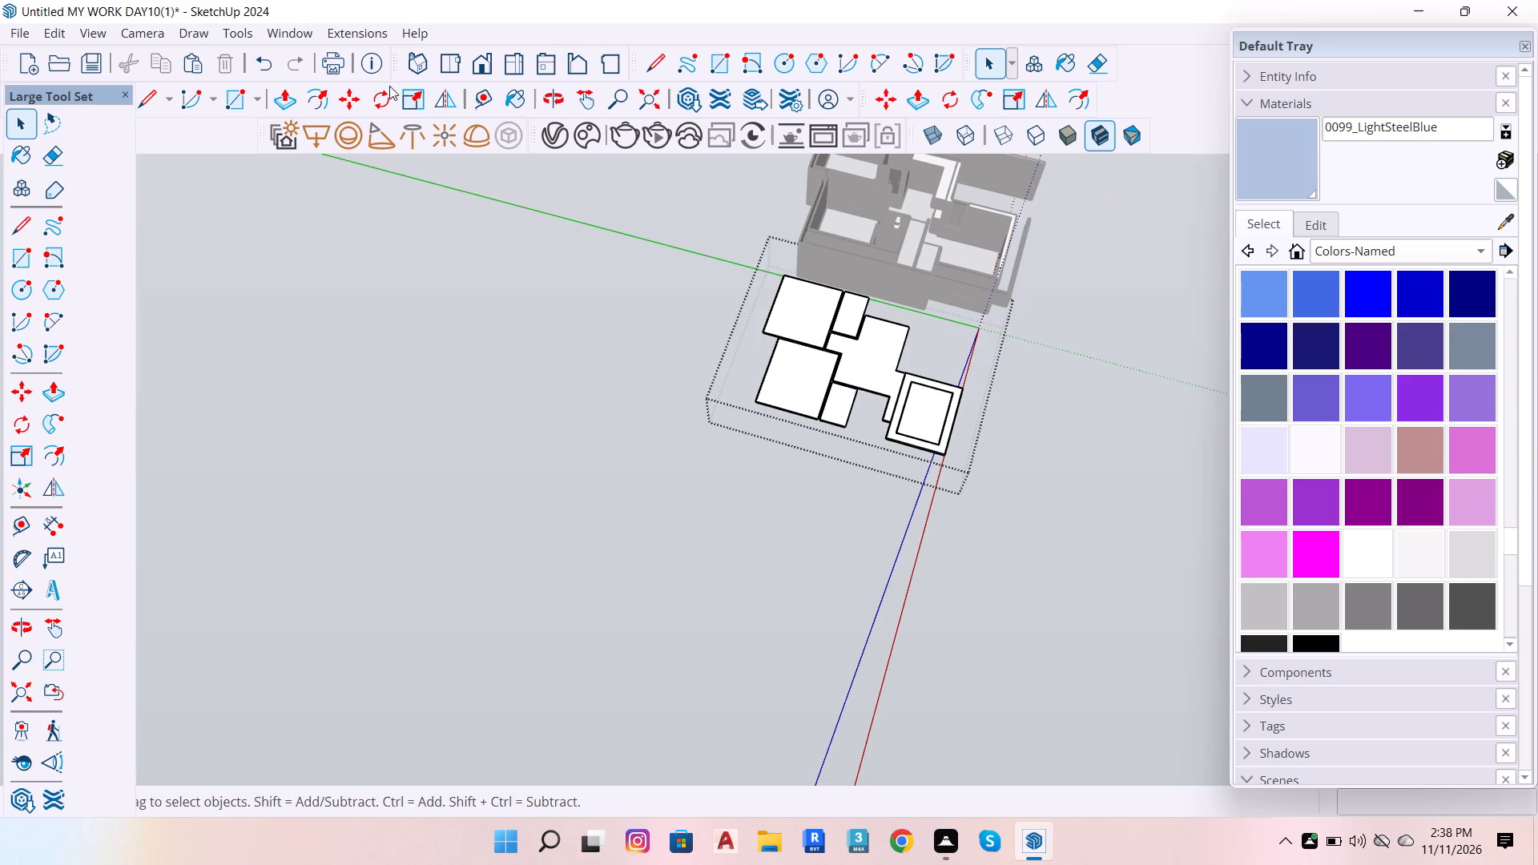
{"action": "left_click", "coordinate": [557, 92]}
{"action": "left_click_drag", "start_coordinate": [891, 469], "coordinate": [859, 845]}
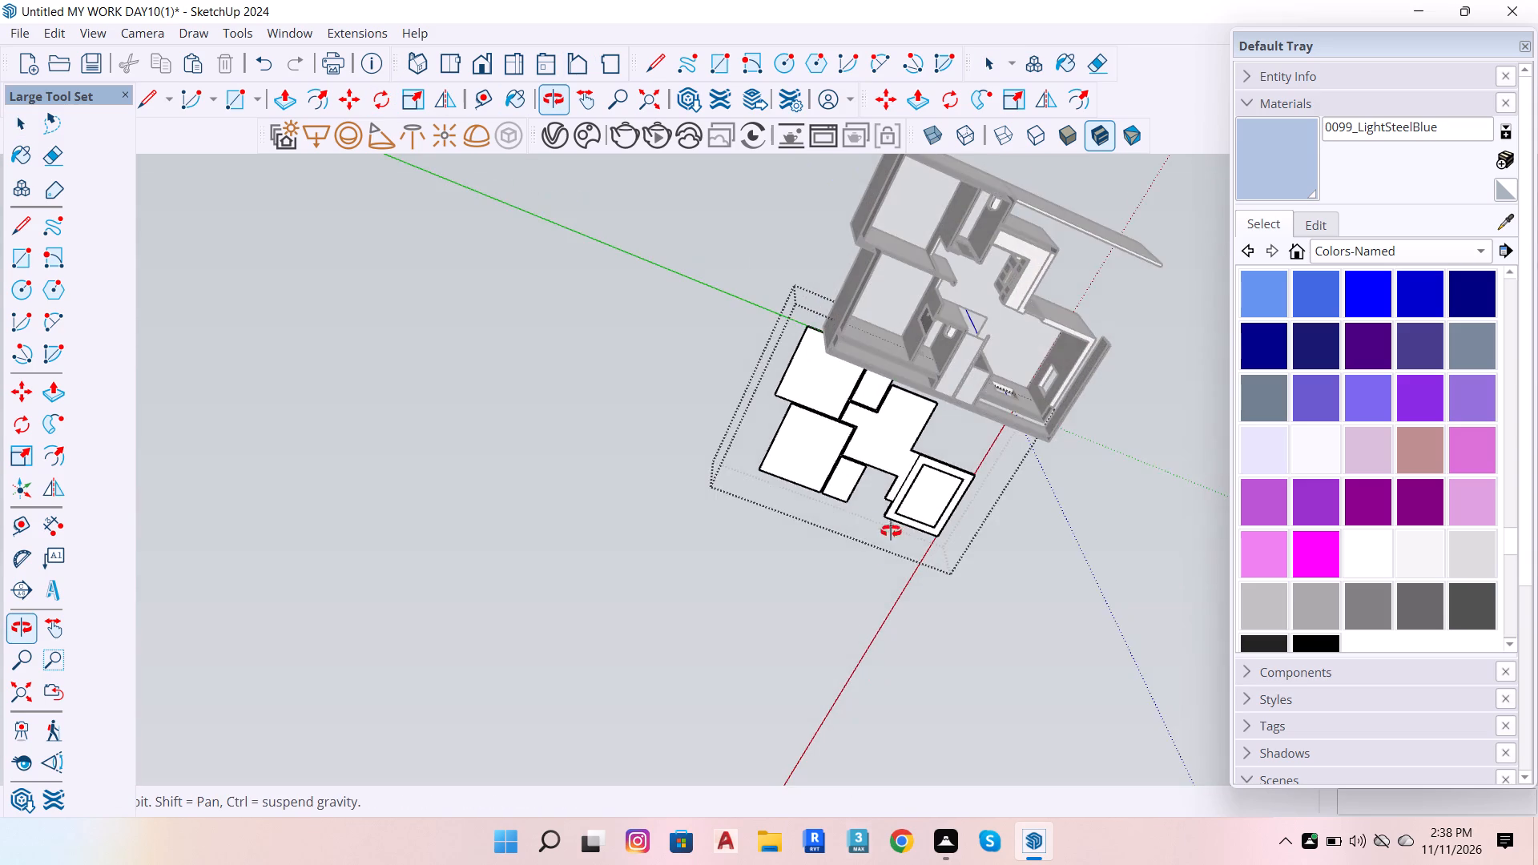
{"action": "left_click_drag", "start_coordinate": [891, 526], "coordinate": [836, 862]}
{"action": "left_click_drag", "start_coordinate": [952, 258], "coordinate": [854, 619]}
{"action": "scroll", "coordinate": [803, 493], "scroll_direction": "down", "scroll_amount": 6}
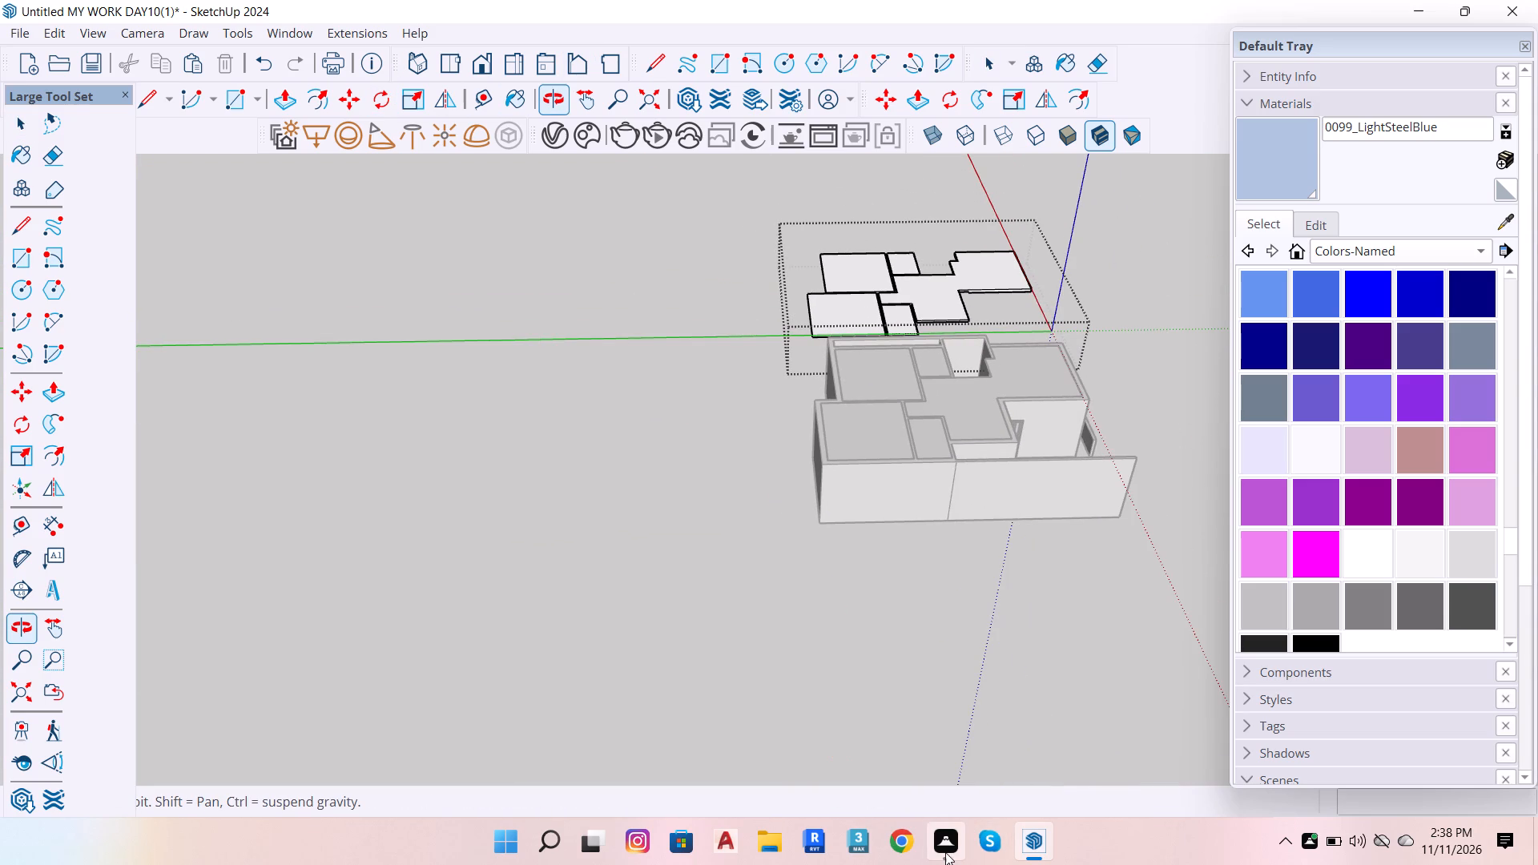
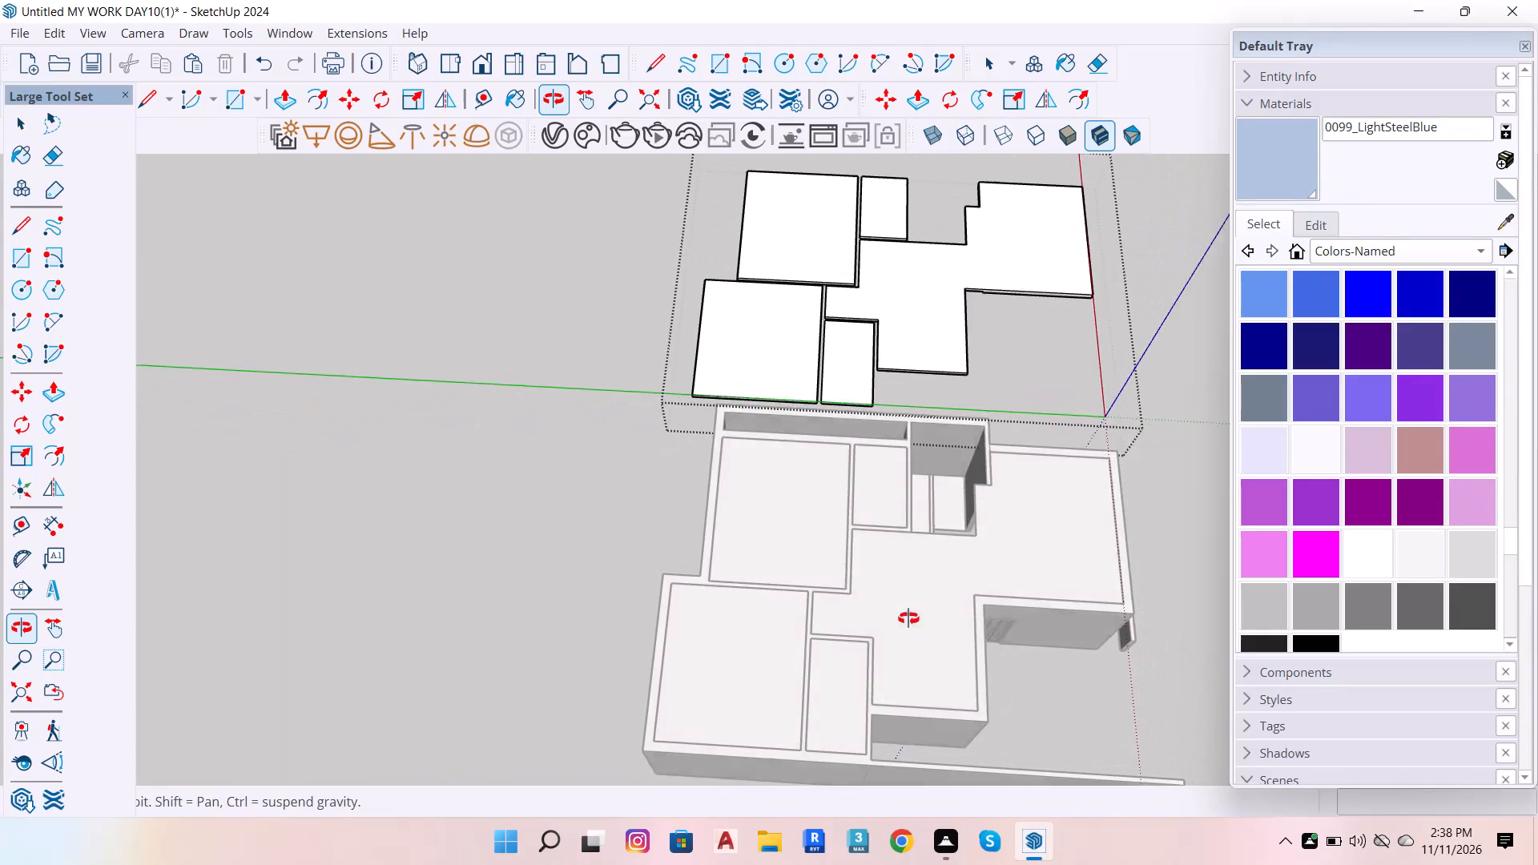
Leave the open slab group and delete the slab covering the top of the house walls.
{"action": "left_click_drag", "start_coordinate": [891, 400], "coordinate": [844, 650]}
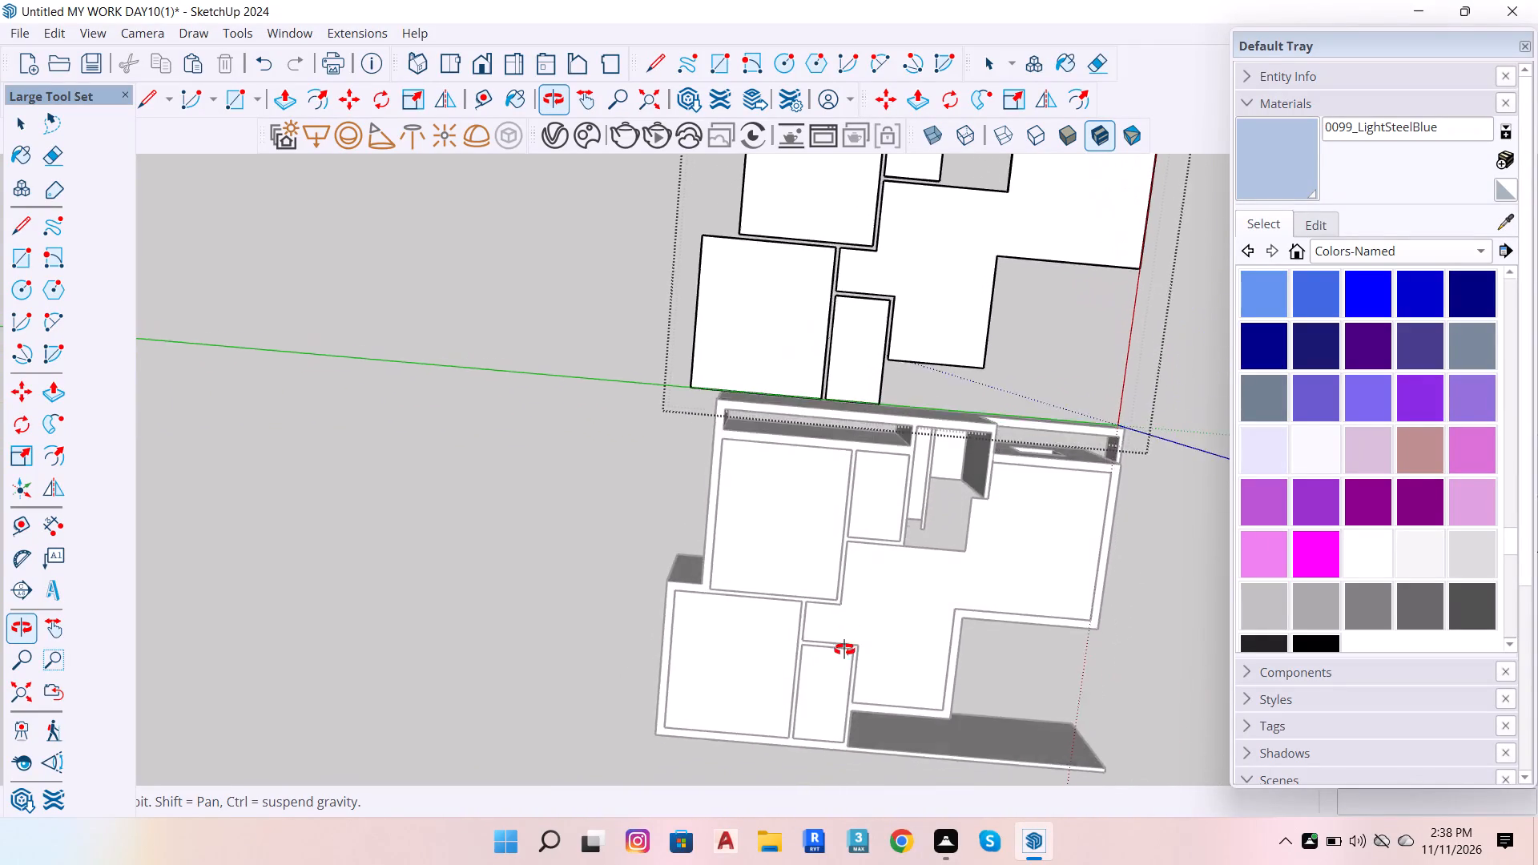
{"action": "left_click_drag", "start_coordinate": [844, 650], "coordinate": [828, 698]}
{"action": "left_click_drag", "start_coordinate": [887, 489], "coordinate": [892, 507]}
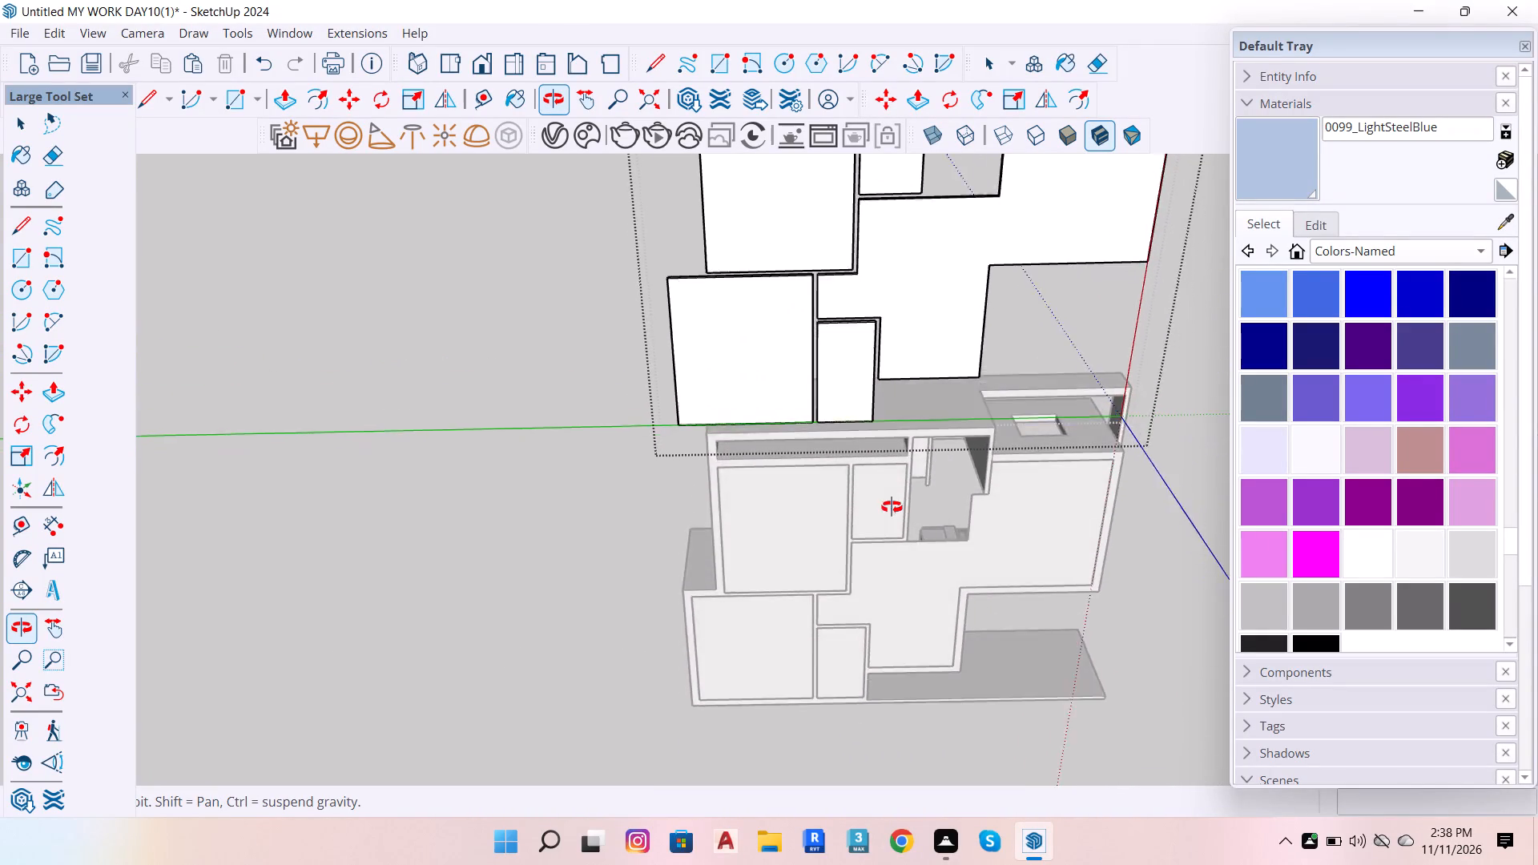
{"action": "left_click_drag", "start_coordinate": [892, 507], "coordinate": [996, 172]}
{"action": "scroll", "coordinate": [935, 463], "scroll_direction": "up", "scroll_amount": 6}
{"action": "key", "text": "space"}
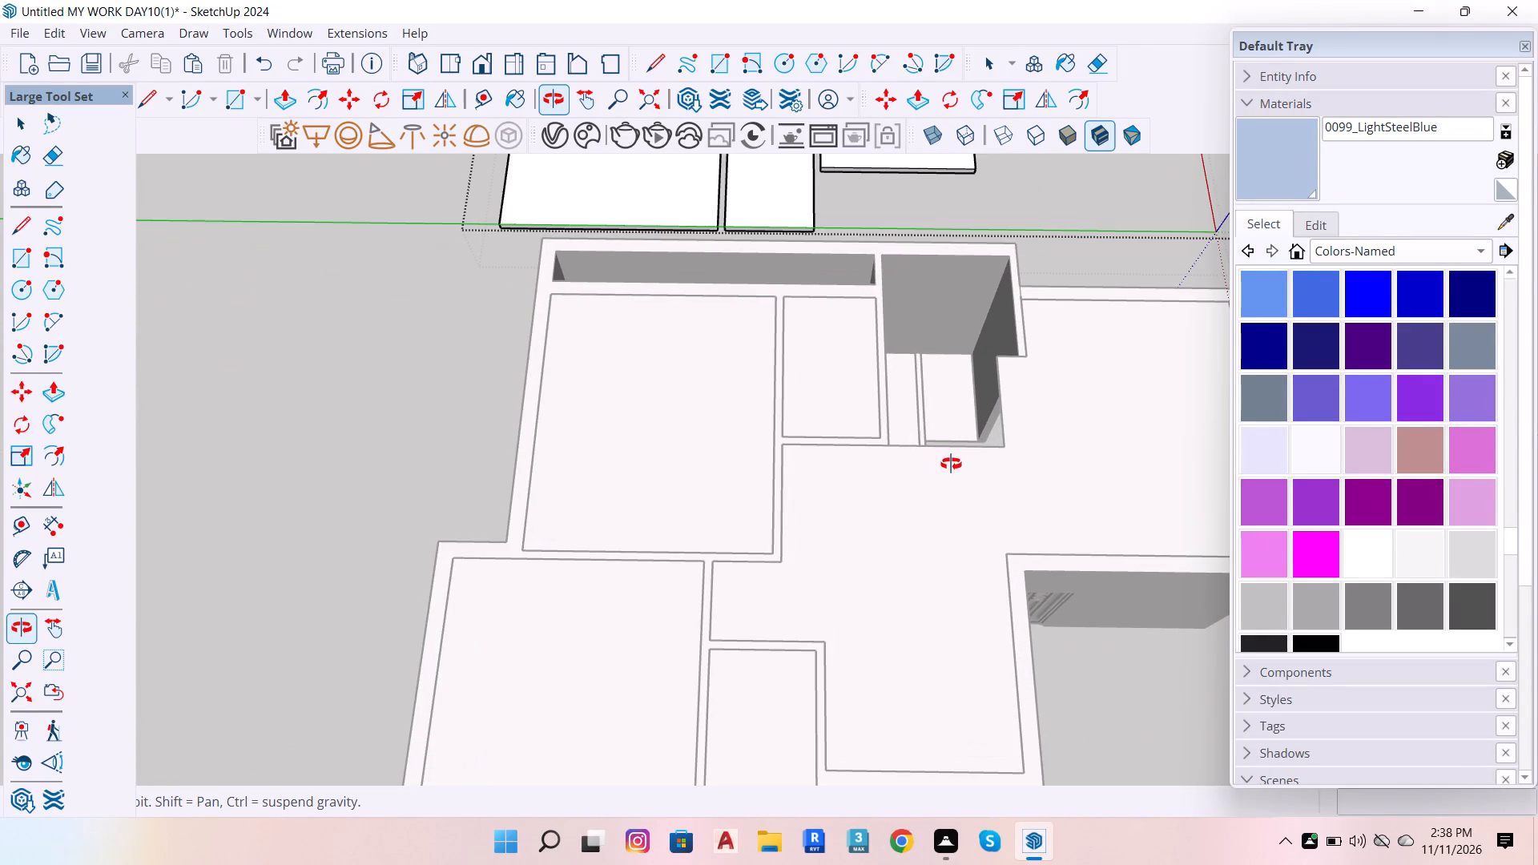
{"action": "left_click", "coordinate": [115, 372]}
{"action": "double_click", "coordinate": [207, 379]}
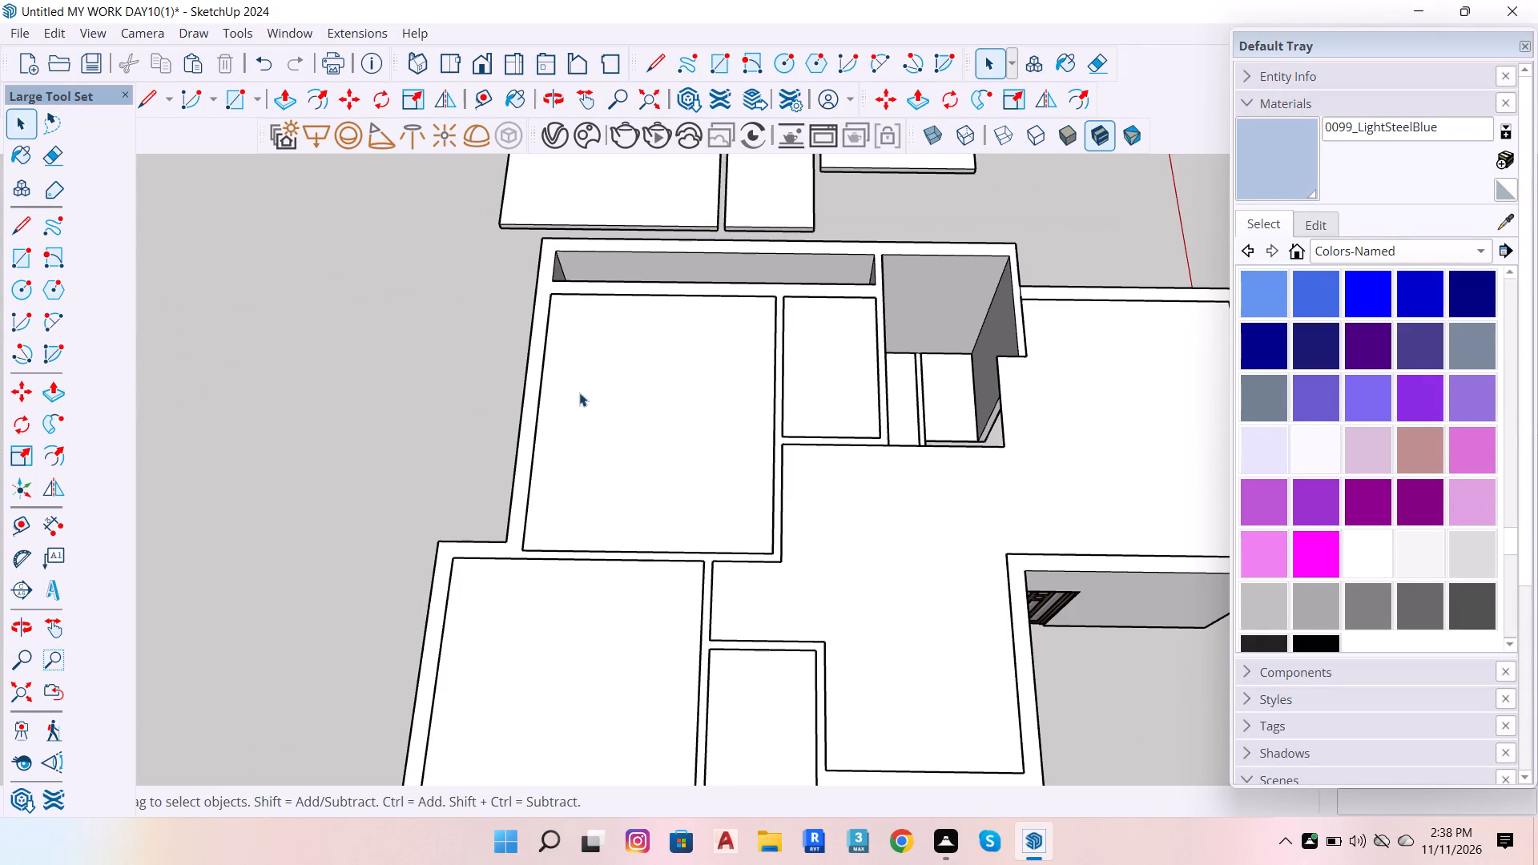
{"action": "left_click", "coordinate": [579, 392]}
{"action": "key", "text": "Delete"}
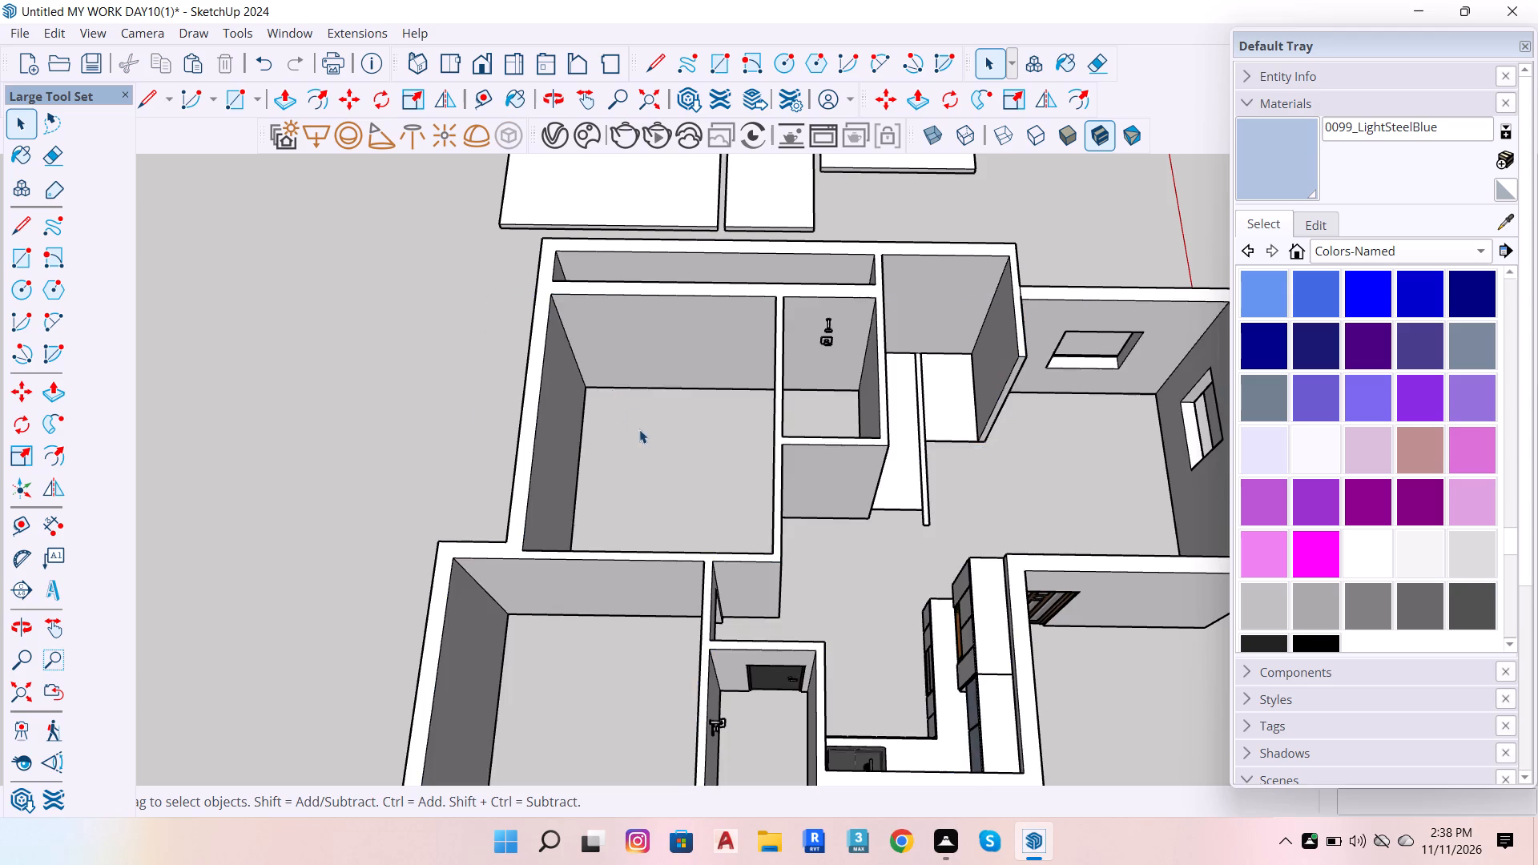
Move the separate floor-plan-shaped slab by its outer corner onto the matching inner corner of the house walls.
{"action": "scroll", "coordinate": [641, 436], "scroll_direction": "down", "scroll_amount": 11}
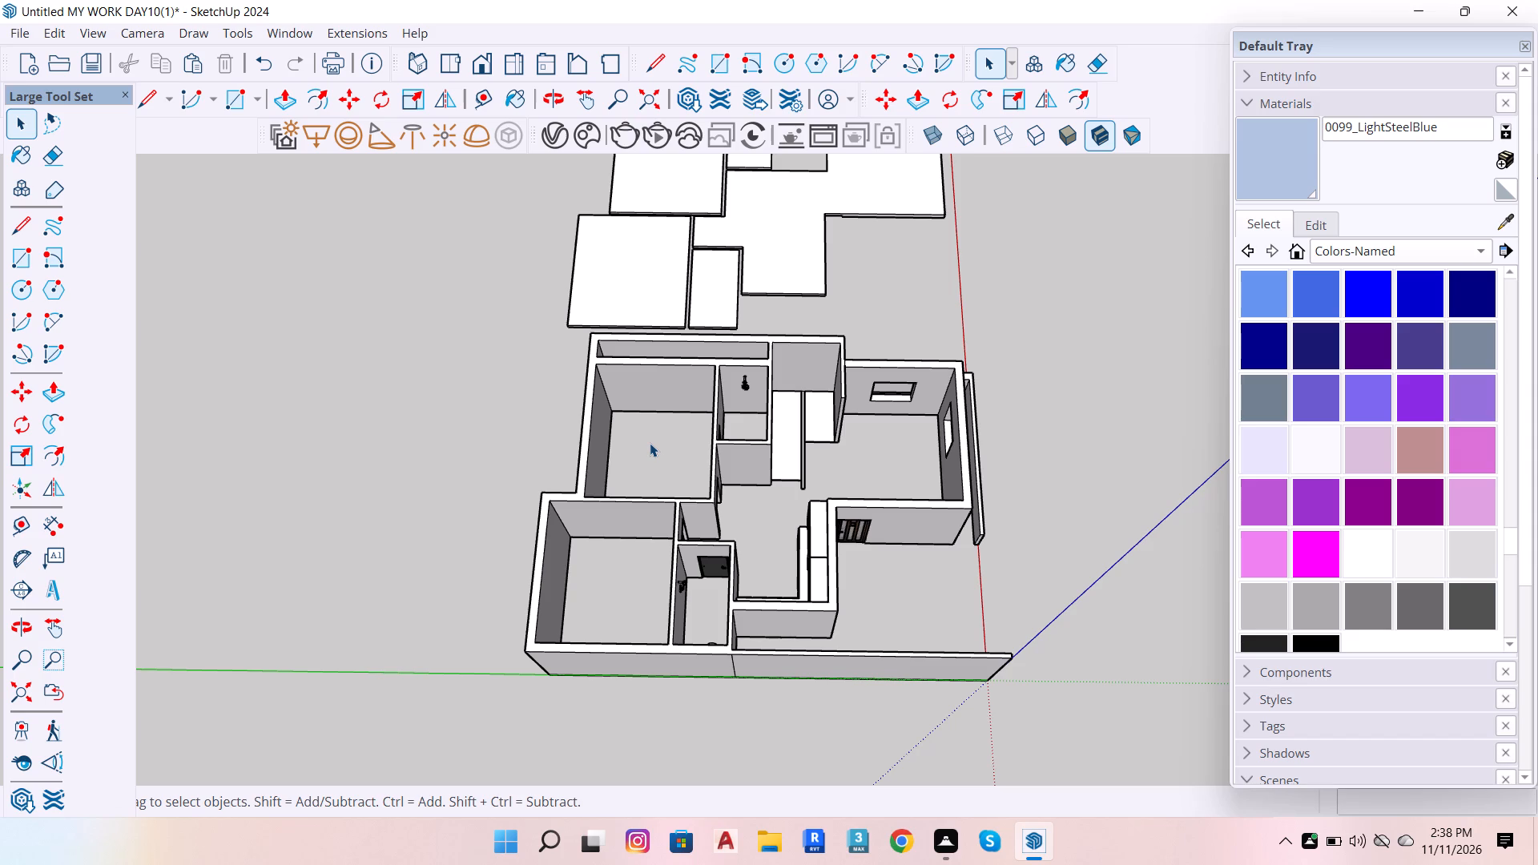
{"action": "left_click", "coordinate": [771, 236]}
{"action": "scroll", "coordinate": [598, 301], "scroll_direction": "up", "scroll_amount": 7}
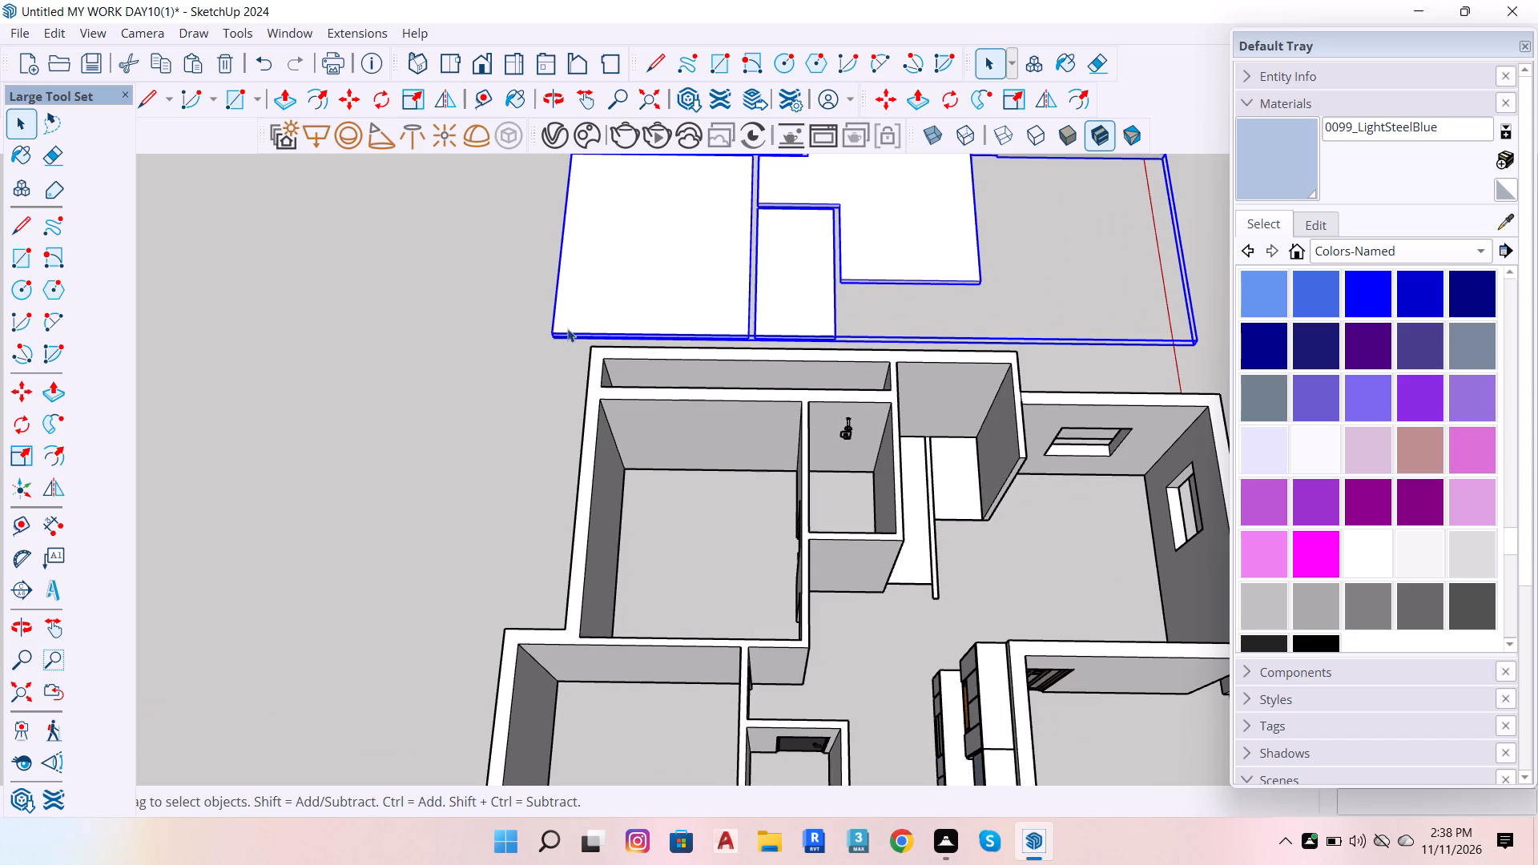
{"action": "key", "text": "m"}
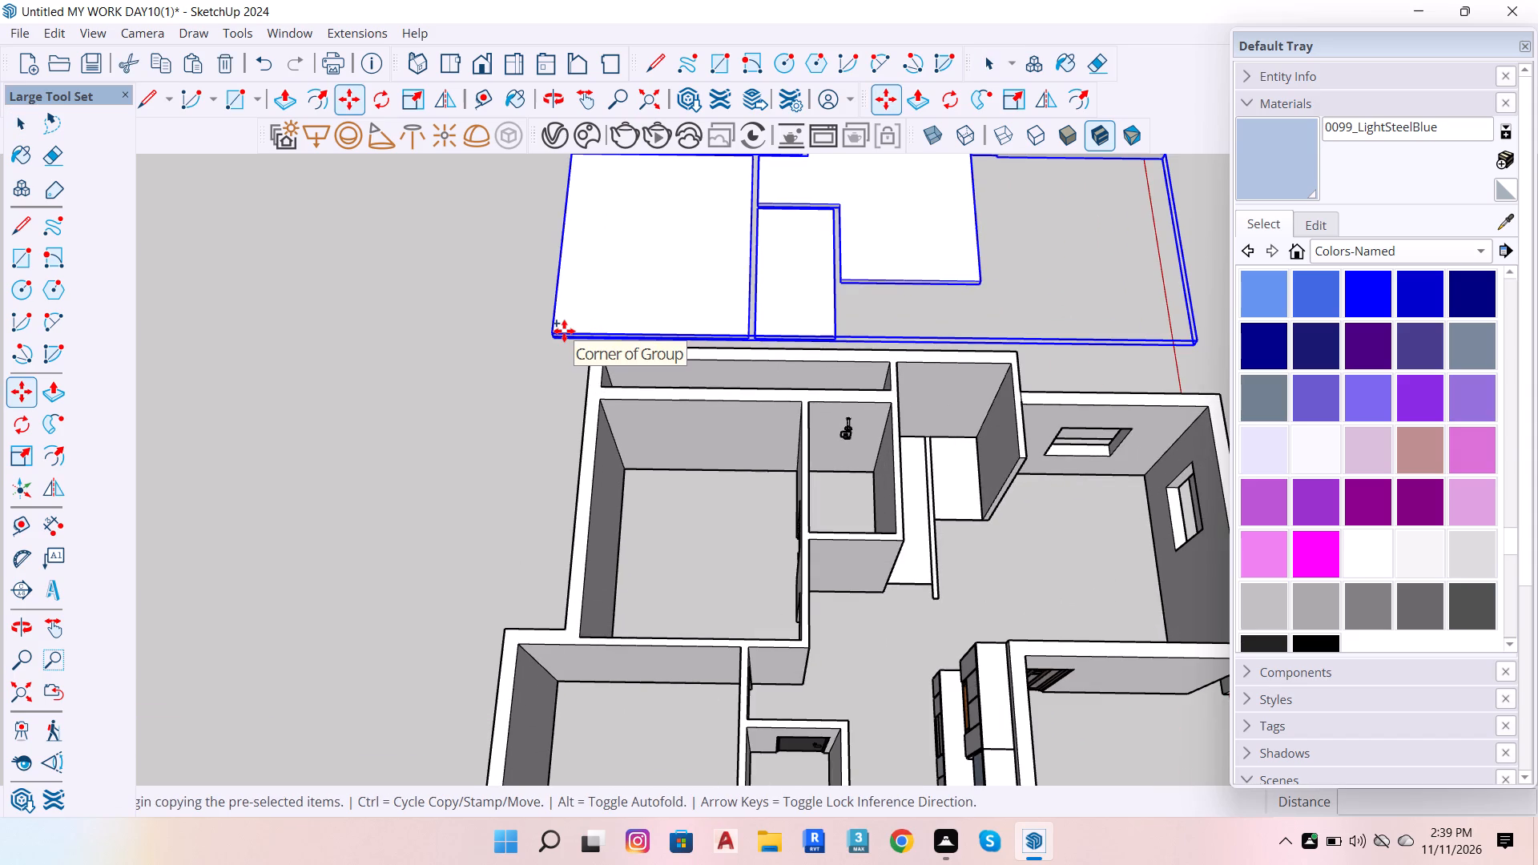
{"action": "key", "text": "space"}
{"action": "key", "text": "m"}
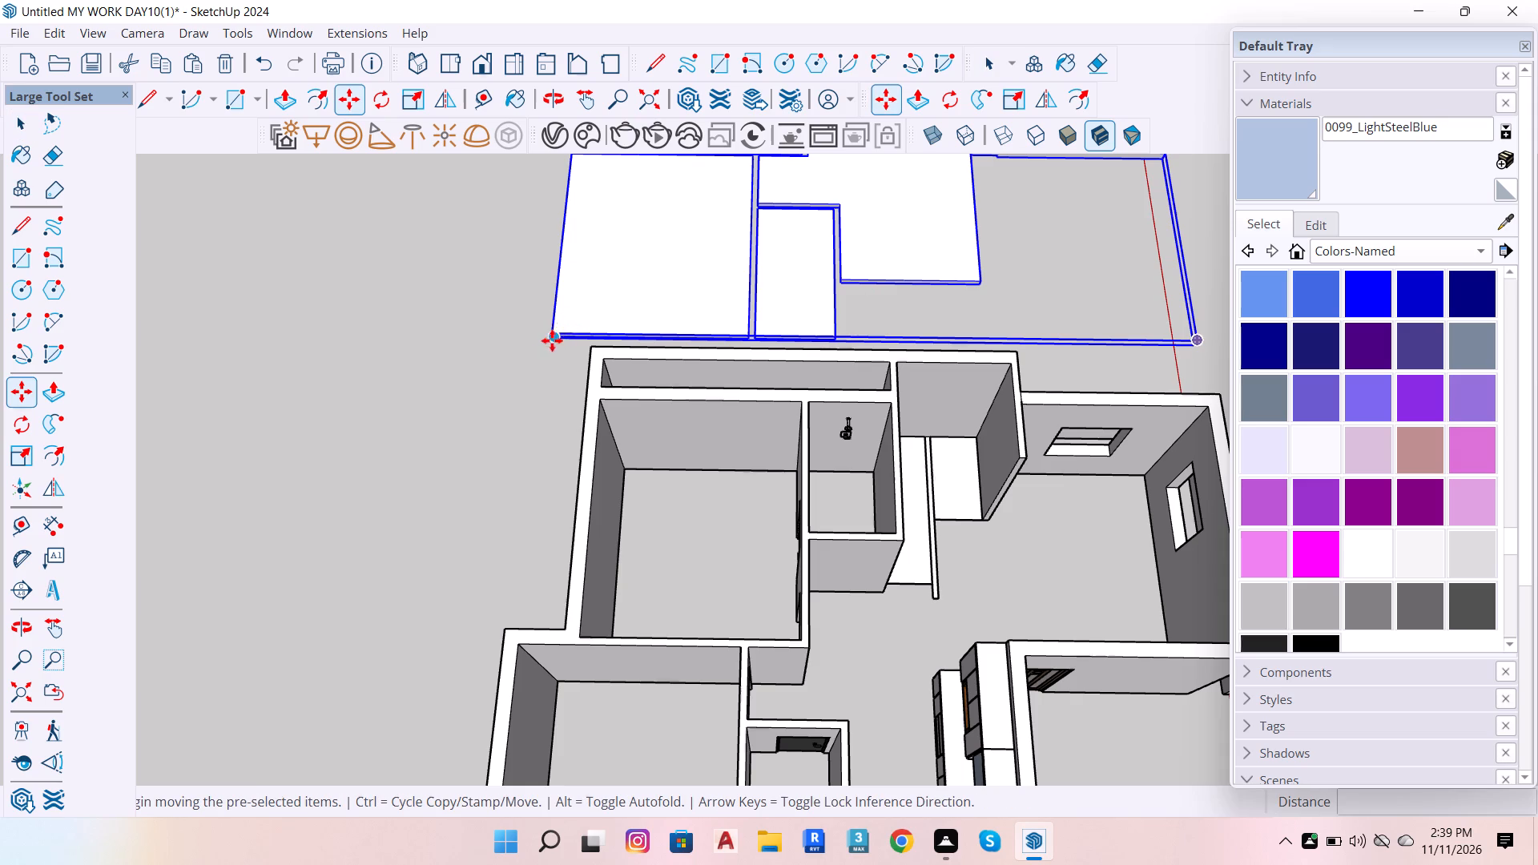
{"action": "scroll", "coordinate": [550, 331], "scroll_direction": "up", "scroll_amount": 16}
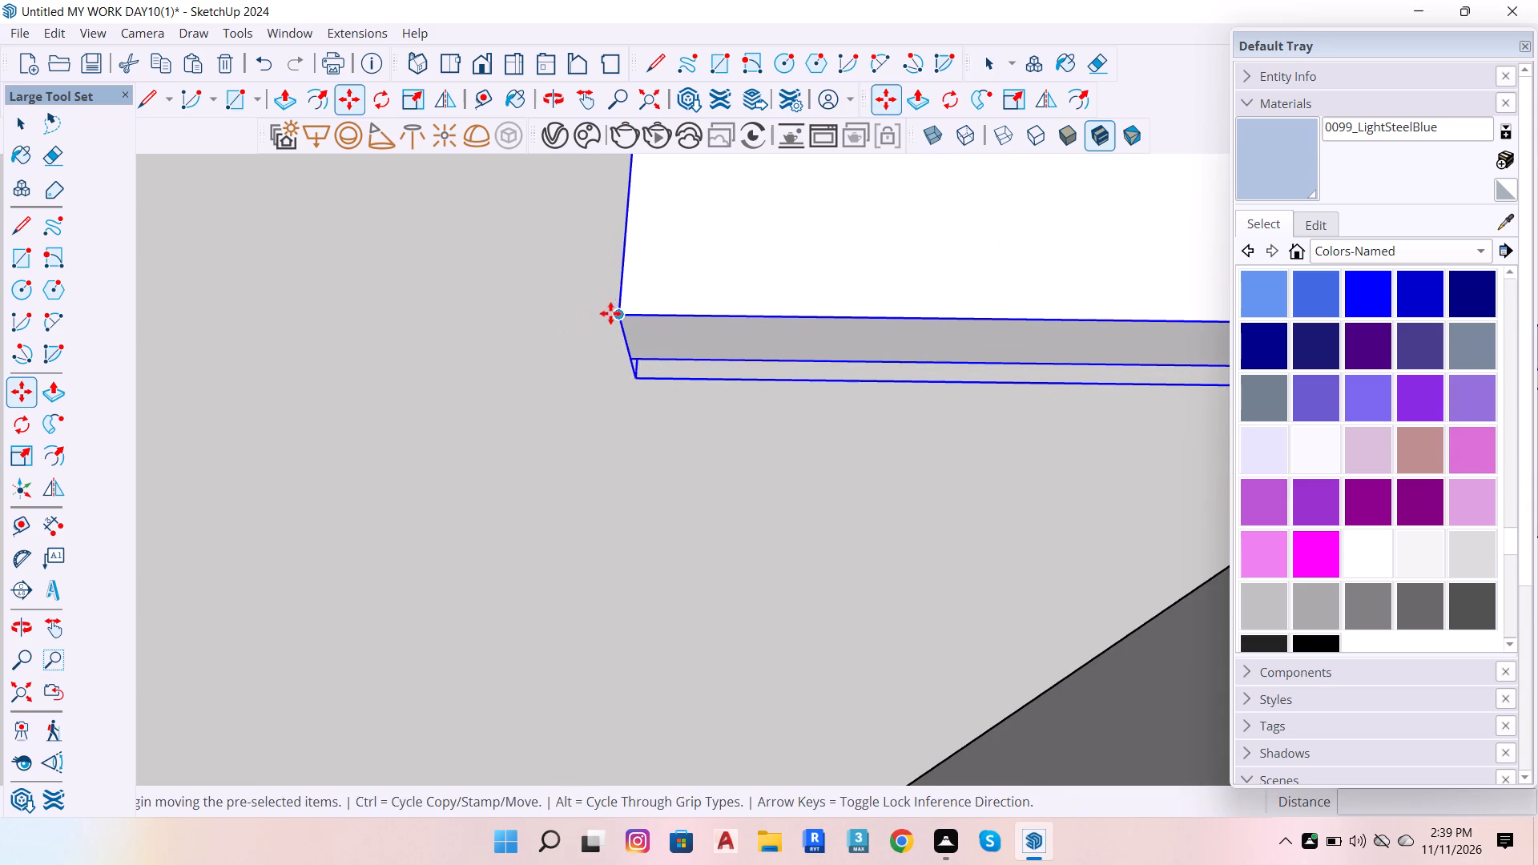
{"action": "left_click", "coordinate": [620, 312]}
{"action": "scroll", "coordinate": [695, 243], "scroll_direction": "down", "scroll_amount": 20}
{"action": "scroll", "coordinate": [695, 243], "scroll_direction": "down", "scroll_amount": 7}
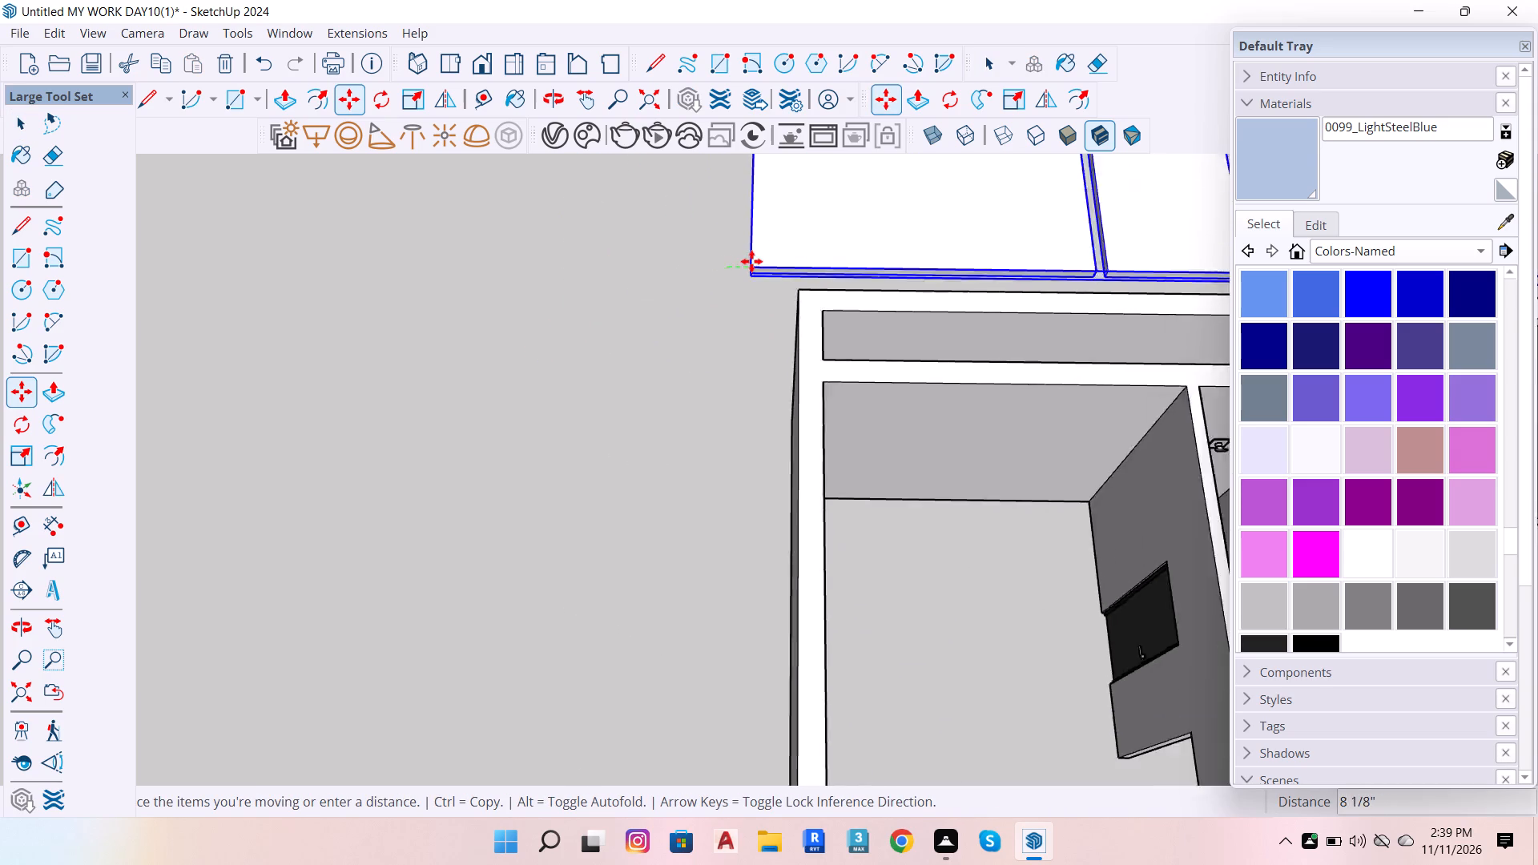
{"action": "scroll", "coordinate": [751, 261], "scroll_direction": "down", "scroll_amount": 10}
{"action": "scroll", "coordinate": [837, 395], "scroll_direction": "down", "scroll_amount": 7}
{"action": "scroll", "coordinate": [785, 640], "scroll_direction": "up", "scroll_amount": 6}
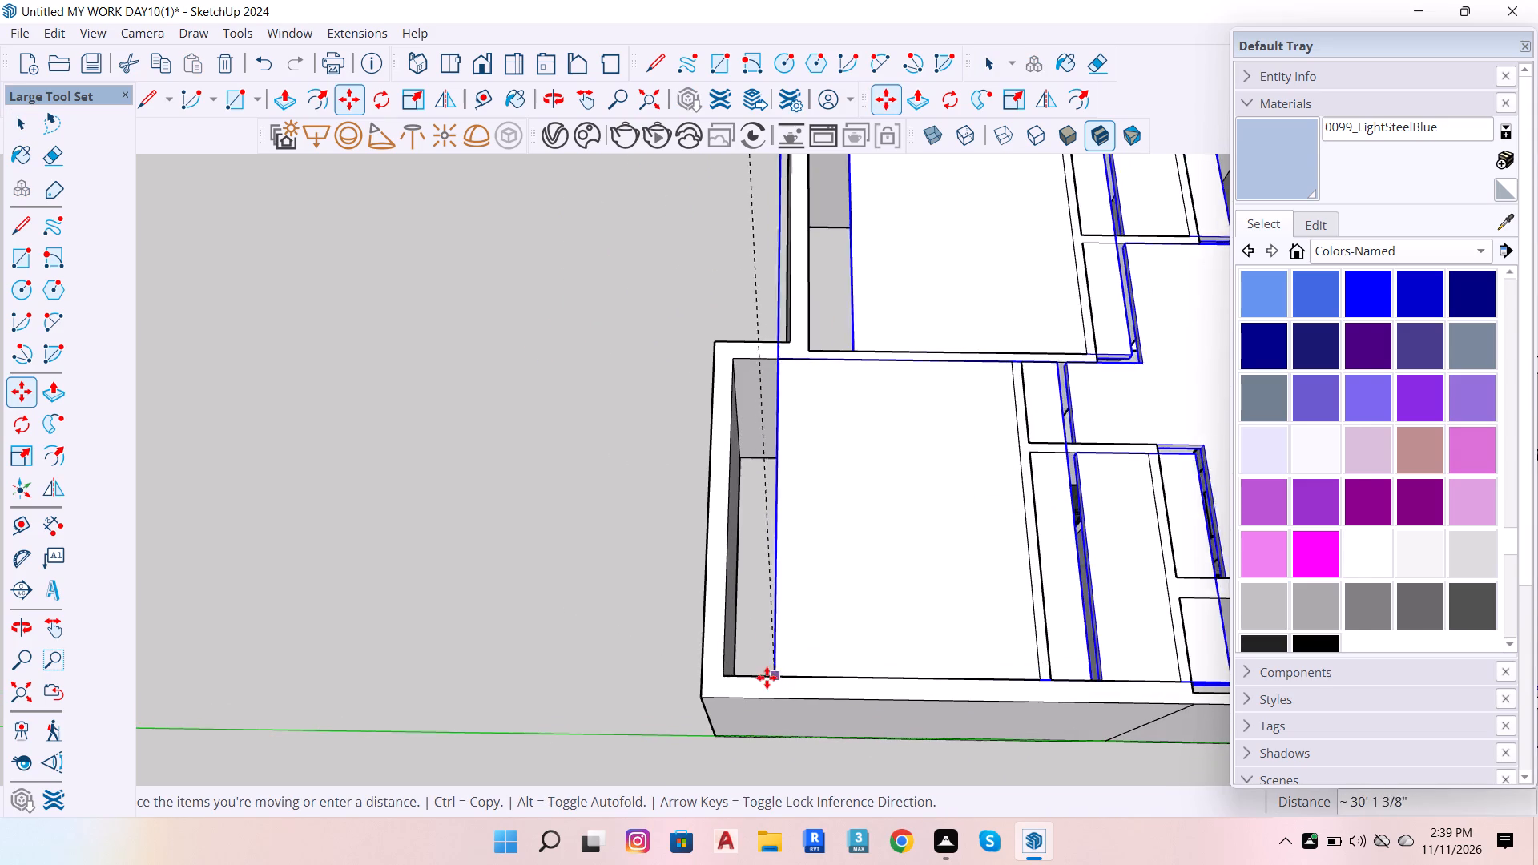
{"action": "left_click", "coordinate": [721, 671]}
{"action": "scroll", "coordinate": [581, 598], "scroll_direction": "down", "scroll_amount": 7}
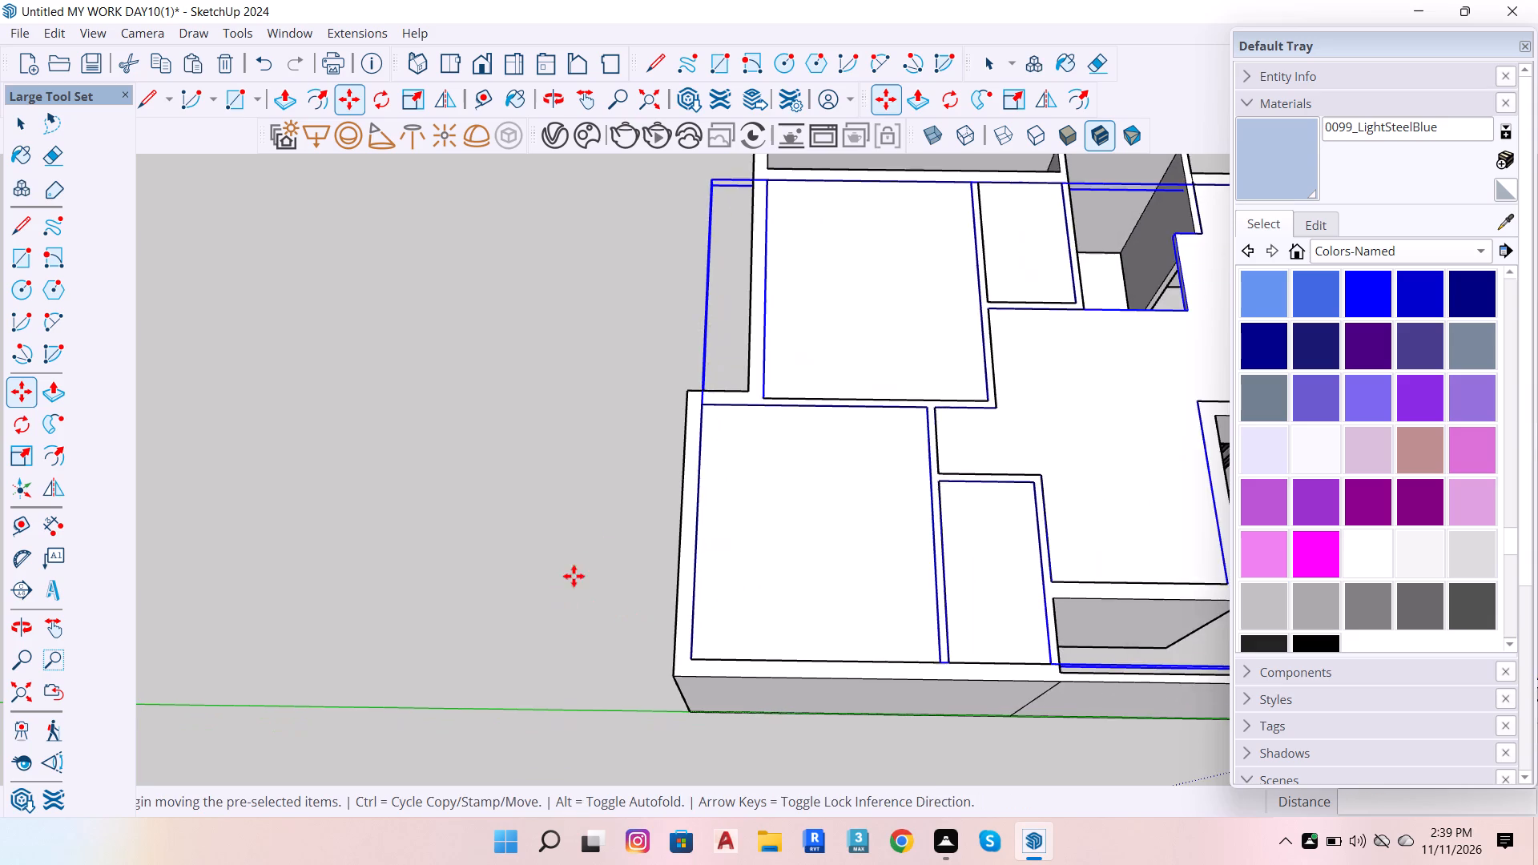
{"action": "scroll", "coordinate": [599, 546], "scroll_direction": "down", "scroll_amount": 13}
{"action": "key", "text": "space"}
{"action": "double_click", "coordinate": [962, 318]}
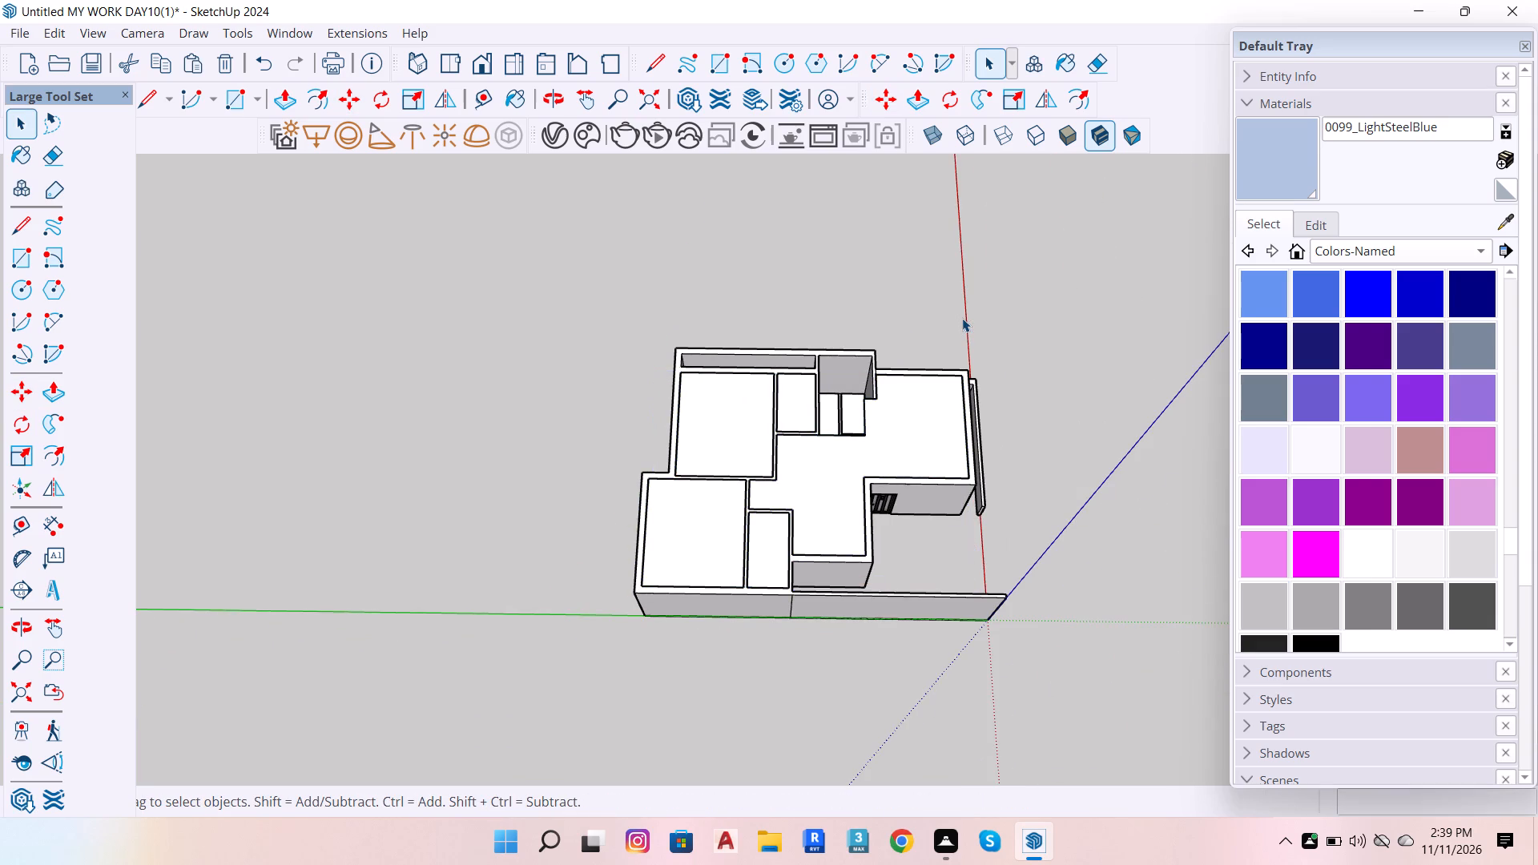
Examine the house with its slab in place from above, then from the front around the window openings and low wall.
{"action": "scroll", "coordinate": [918, 341], "scroll_direction": "up", "scroll_amount": 15}
{"action": "scroll", "coordinate": [892, 412], "scroll_direction": "down", "scroll_amount": 6}
{"action": "scroll", "coordinate": [705, 481], "scroll_direction": "up", "scroll_amount": 9}
{"action": "scroll", "coordinate": [828, 449], "scroll_direction": "down", "scroll_amount": 13}
{"action": "scroll", "coordinate": [1090, 431], "scroll_direction": "down", "scroll_amount": 8}
{"action": "scroll", "coordinate": [1141, 605], "scroll_direction": "up", "scroll_amount": 4}
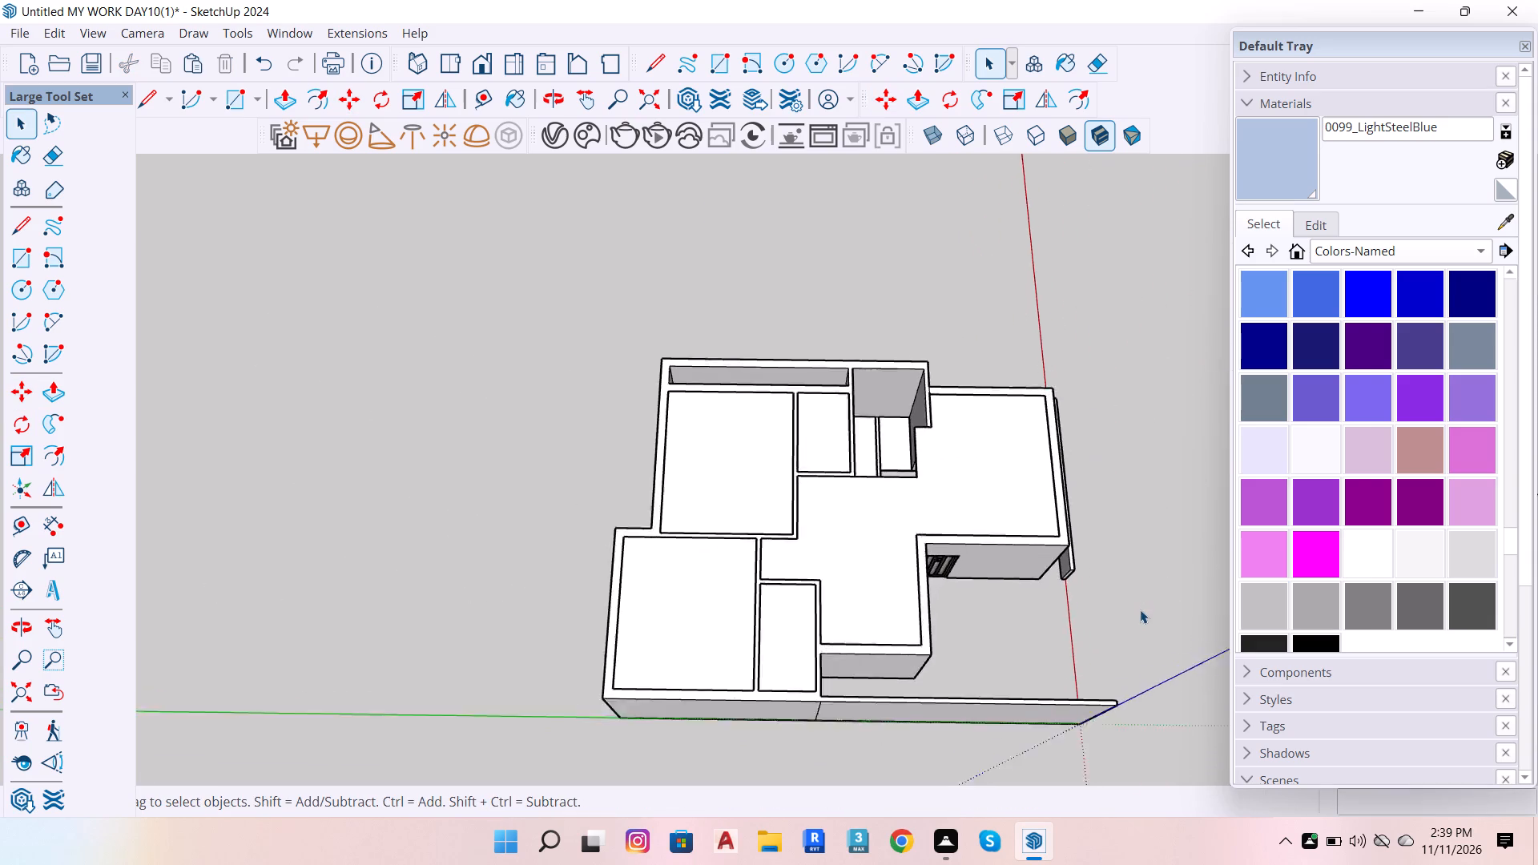
{"action": "scroll", "coordinate": [1140, 610], "scroll_direction": "up", "scroll_amount": 6}
{"action": "scroll", "coordinate": [590, 398], "scroll_direction": "down", "scroll_amount": 5}
{"action": "scroll", "coordinate": [843, 377], "scroll_direction": "up", "scroll_amount": 5}
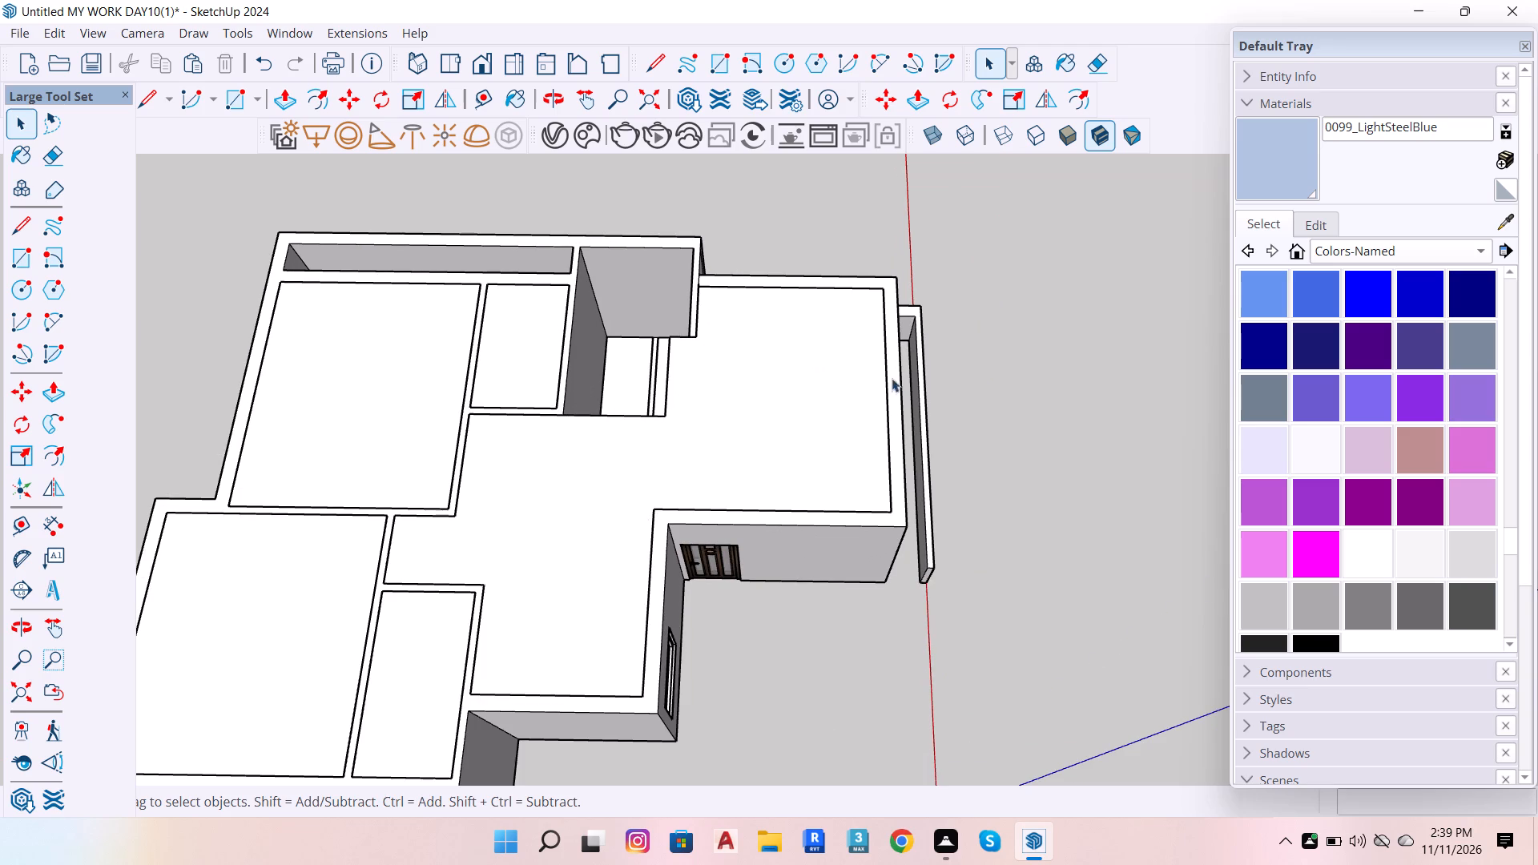
{"action": "key", "text": "o"}
{"action": "left_click_drag", "start_coordinate": [1010, 309], "coordinate": [562, 199]}
{"action": "scroll", "coordinate": [754, 311], "scroll_direction": "down", "scroll_amount": 7}
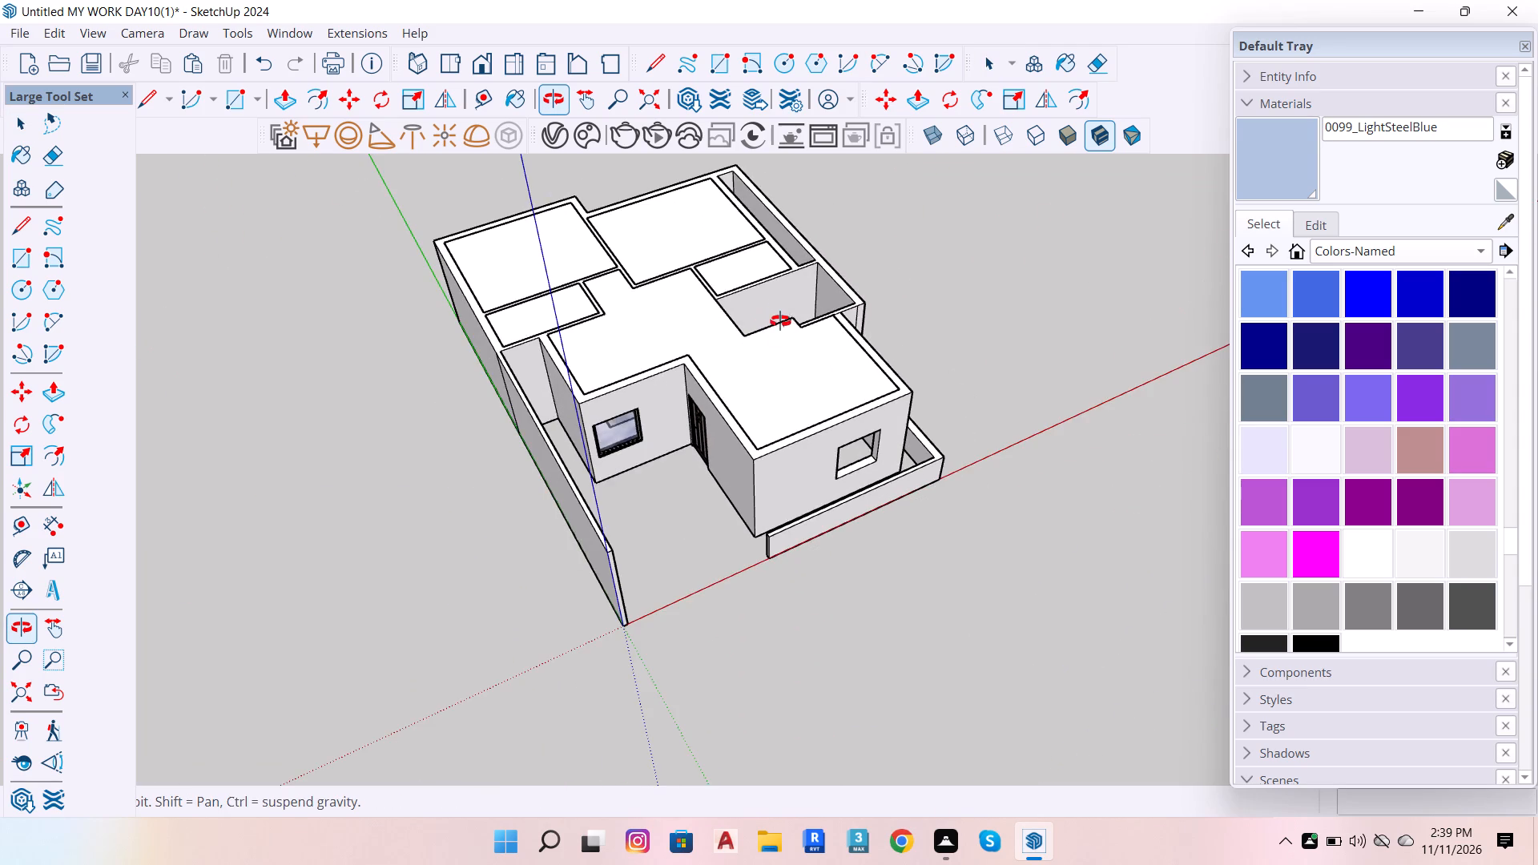
{"action": "left_click_drag", "start_coordinate": [751, 329], "coordinate": [658, 185]}
{"action": "scroll", "coordinate": [638, 533], "scroll_direction": "up", "scroll_amount": 6}
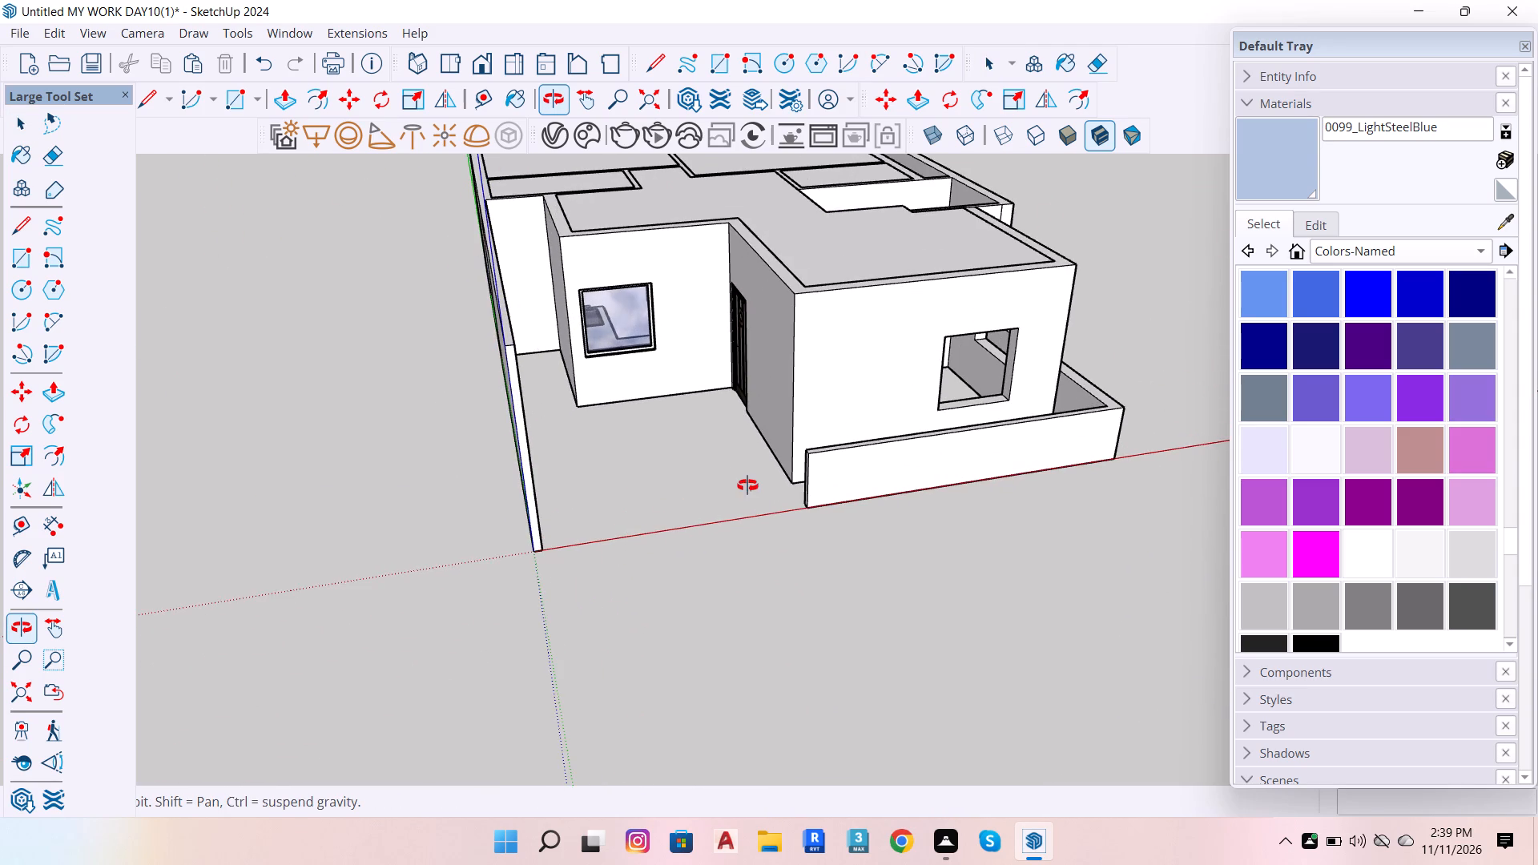
{"action": "left_click_drag", "start_coordinate": [746, 483], "coordinate": [666, 334]}
{"action": "scroll", "coordinate": [906, 329], "scroll_direction": "up", "scroll_amount": 7}
{"action": "left_click_drag", "start_coordinate": [910, 329], "coordinate": [905, 431]}
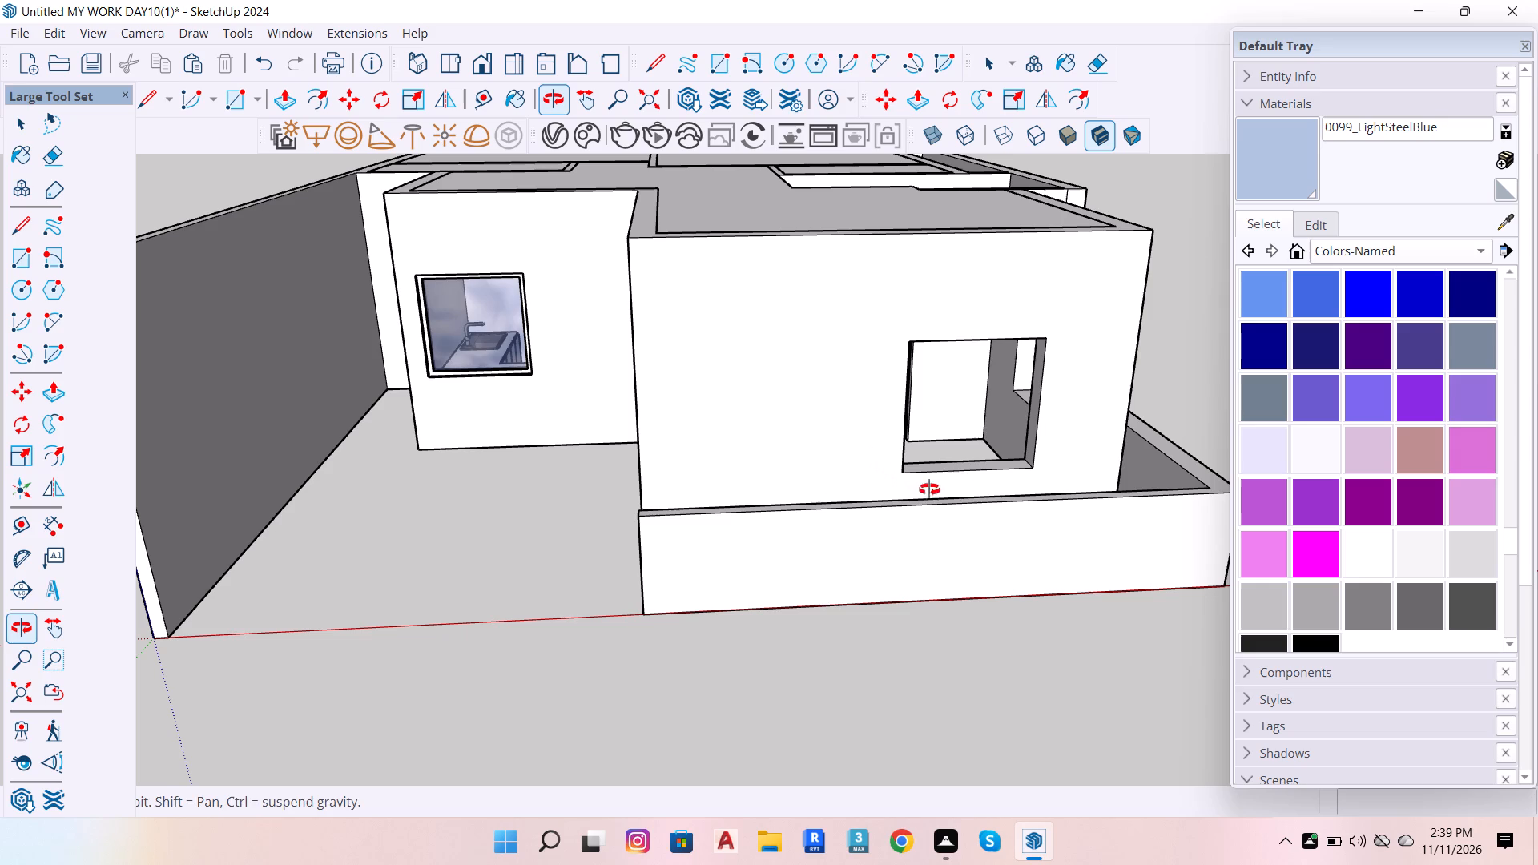
Open the walls group and Push/Pull the inner face of the low front wall by about 2 7/16".
{"action": "key", "text": "space"}
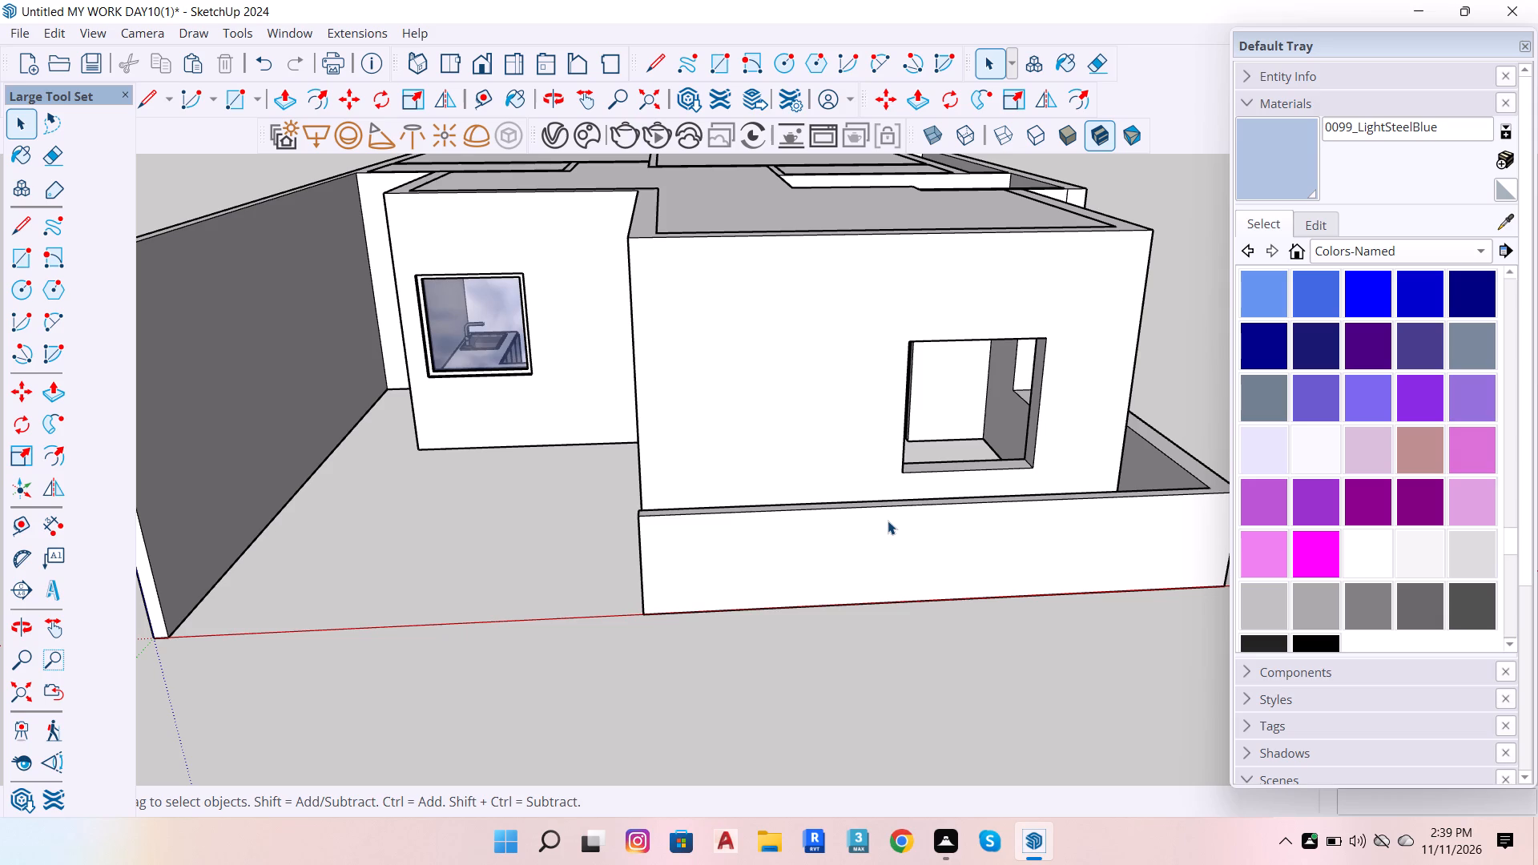
{"action": "left_click", "coordinate": [876, 557]}
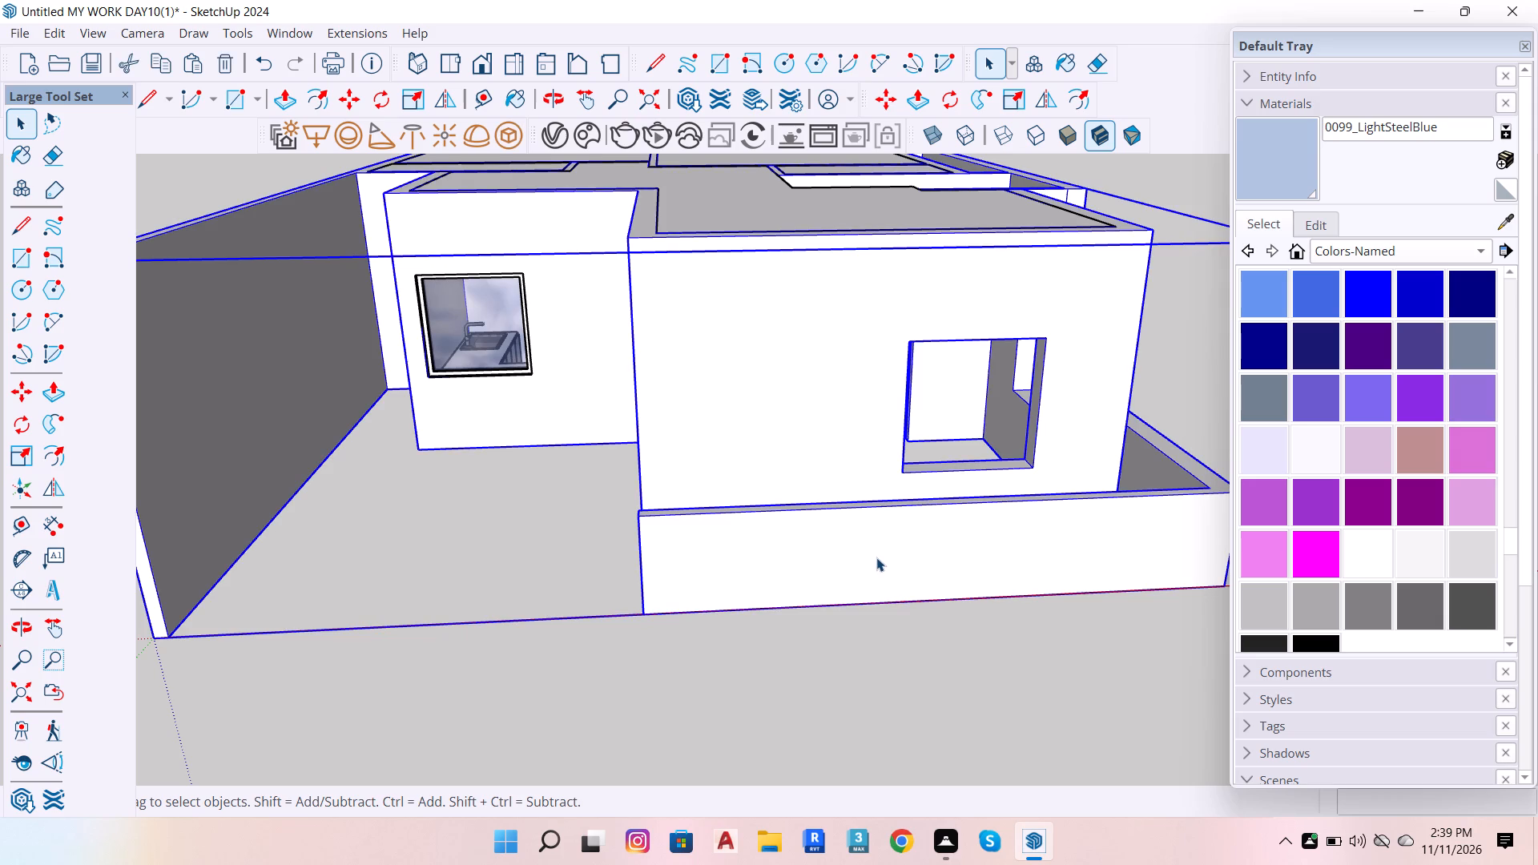
{"action": "double_click", "coordinate": [876, 557]}
{"action": "left_click", "coordinate": [849, 552]}
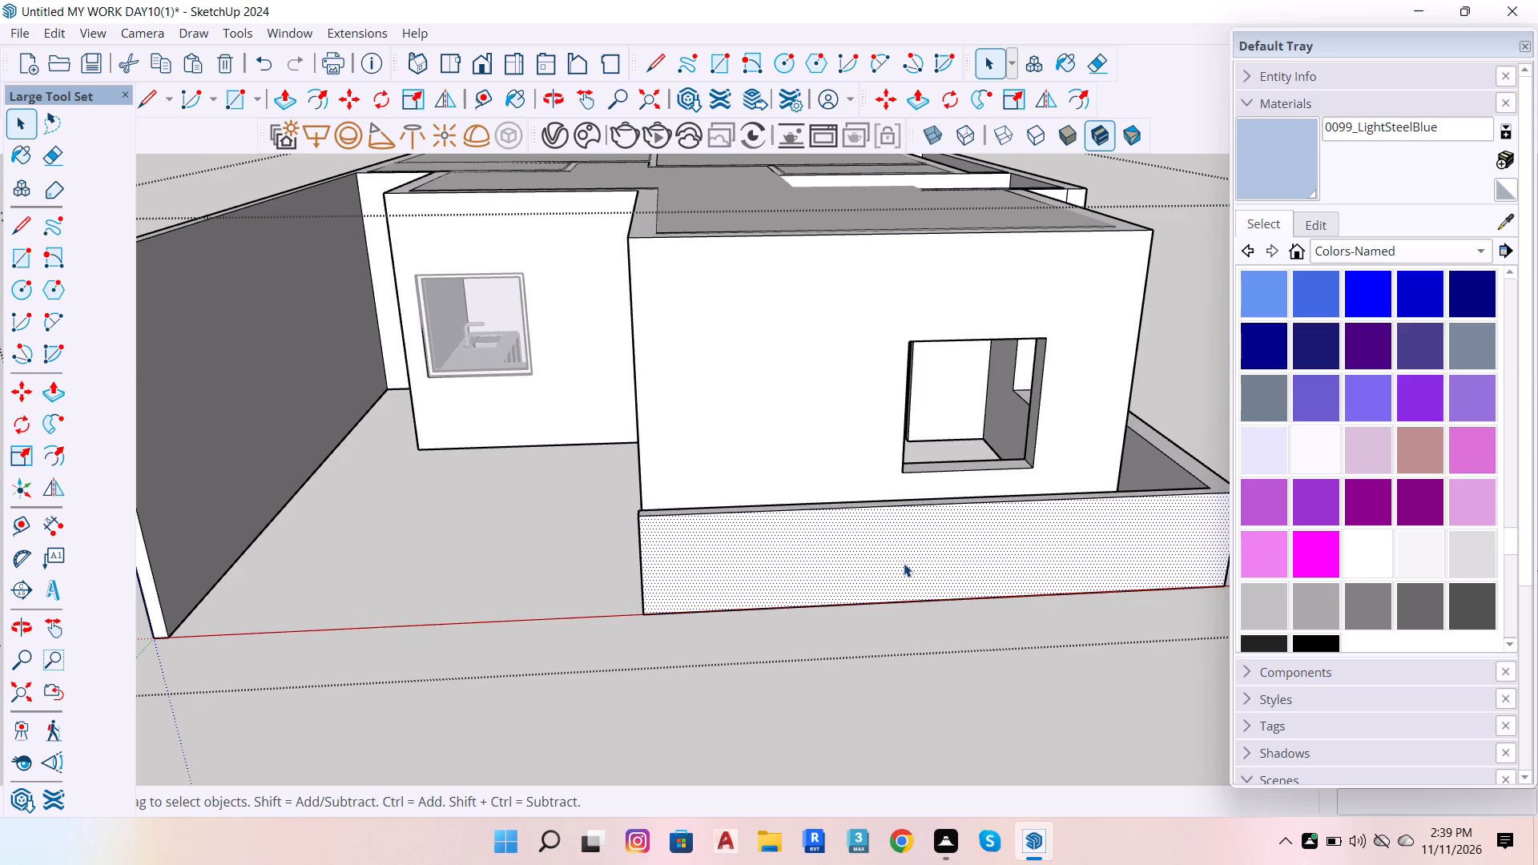
{"action": "key", "text": "o"}
{"action": "left_click_drag", "start_coordinate": [800, 538], "coordinate": [870, 840]}
{"action": "scroll", "coordinate": [856, 557], "scroll_direction": "down", "scroll_amount": 7}
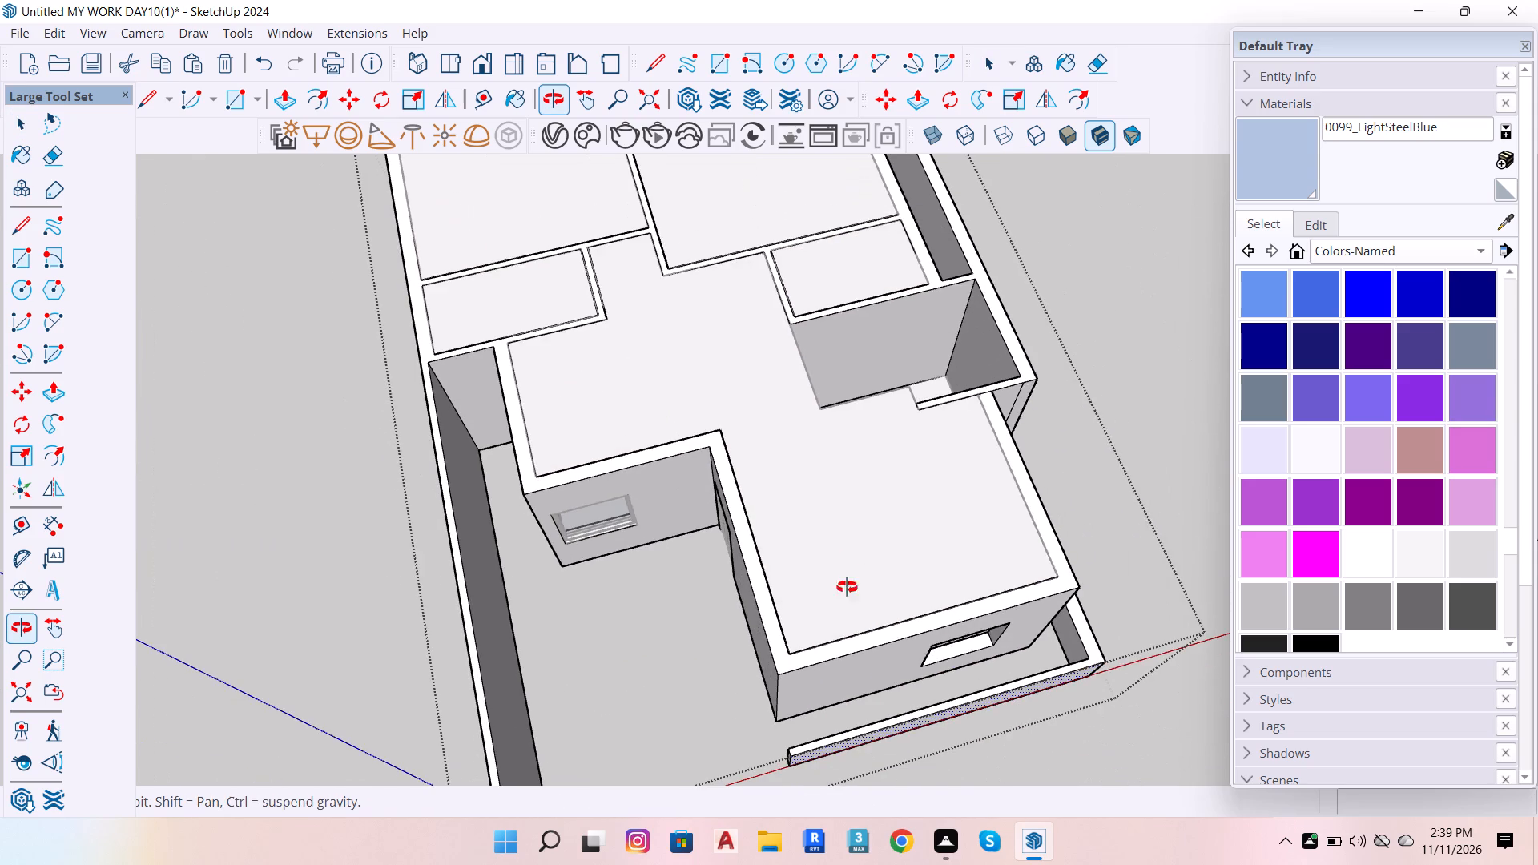
{"action": "left_click_drag", "start_coordinate": [869, 694], "coordinate": [899, 802]}
{"action": "scroll", "coordinate": [951, 701], "scroll_direction": "up", "scroll_amount": 7}
{"action": "key", "text": "space"}
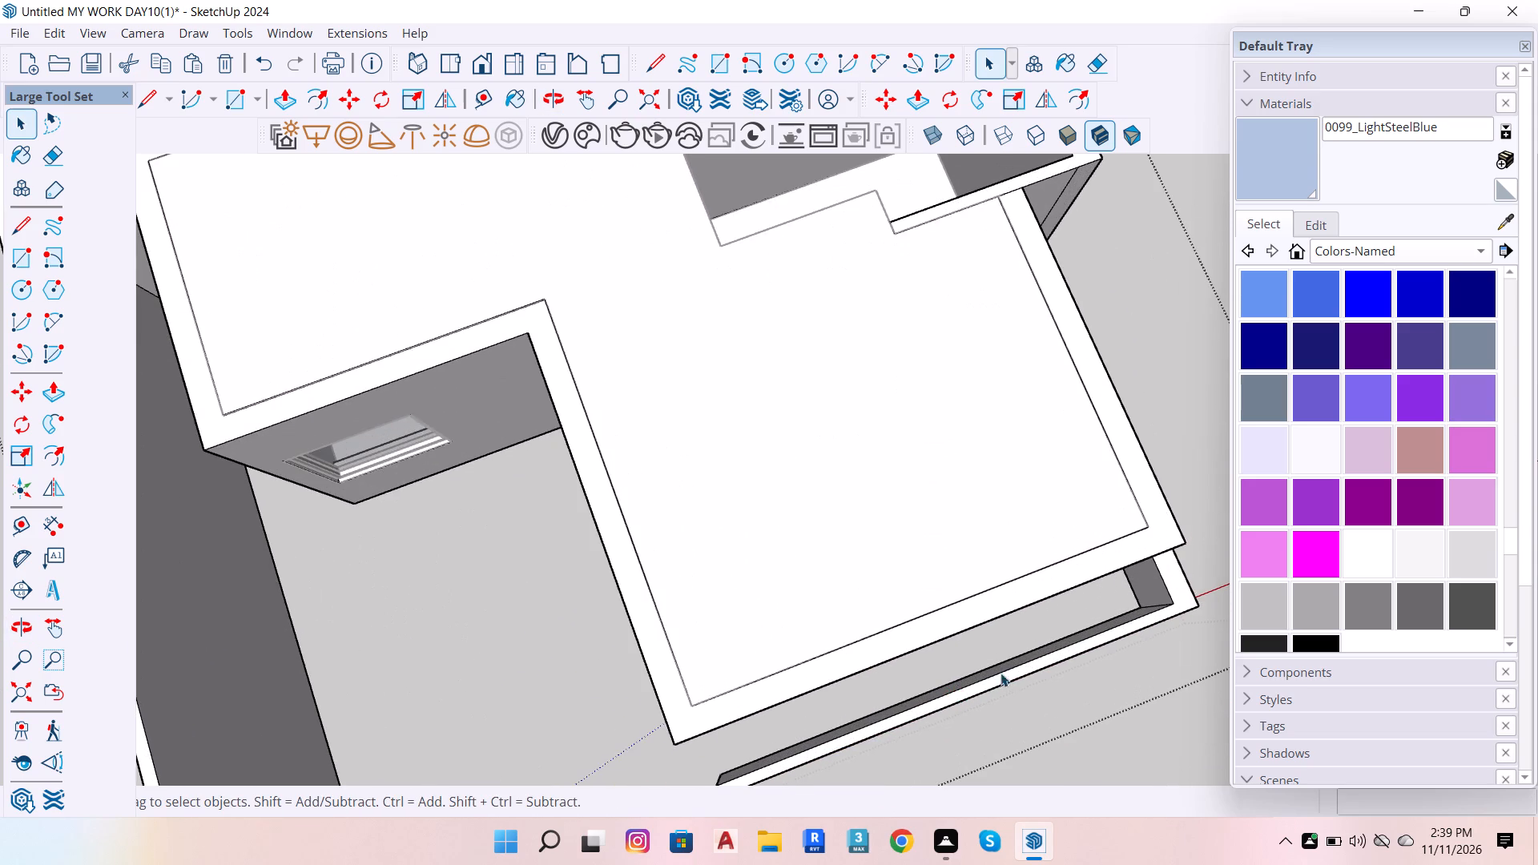
{"action": "scroll", "coordinate": [1021, 659], "scroll_direction": "up", "scroll_amount": 13}
{"action": "left_click", "coordinate": [1028, 678]}
{"action": "scroll", "coordinate": [1014, 670], "scroll_direction": "up", "scroll_amount": 3}
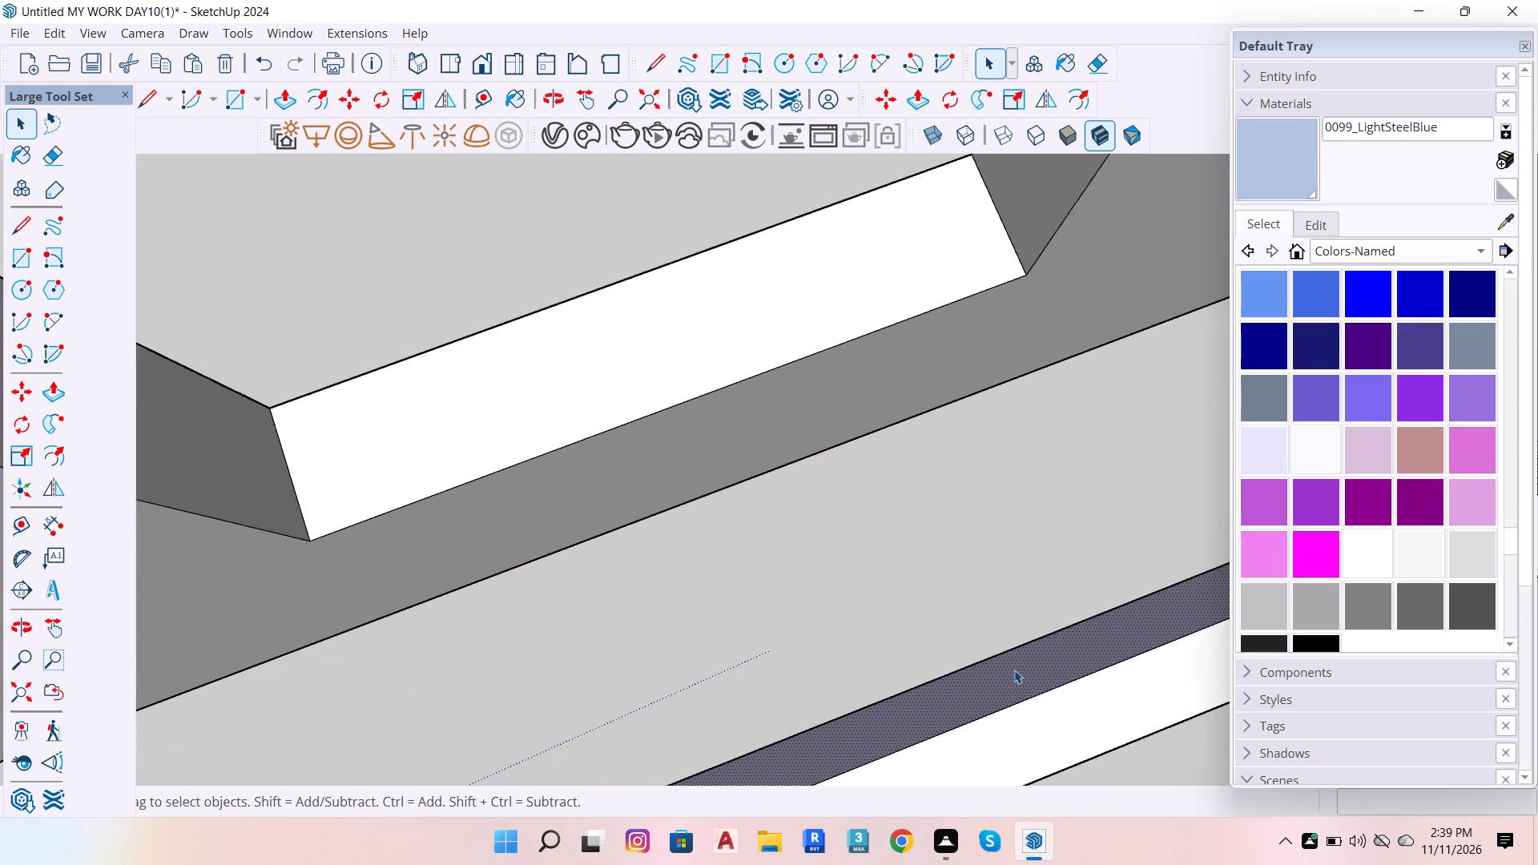
{"action": "scroll", "coordinate": [1014, 670], "scroll_direction": "up", "scroll_amount": 3}
{"action": "key", "text": "p"}
{"action": "left_click", "coordinate": [1021, 669]}
{"action": "left_click", "coordinate": [1038, 675]}
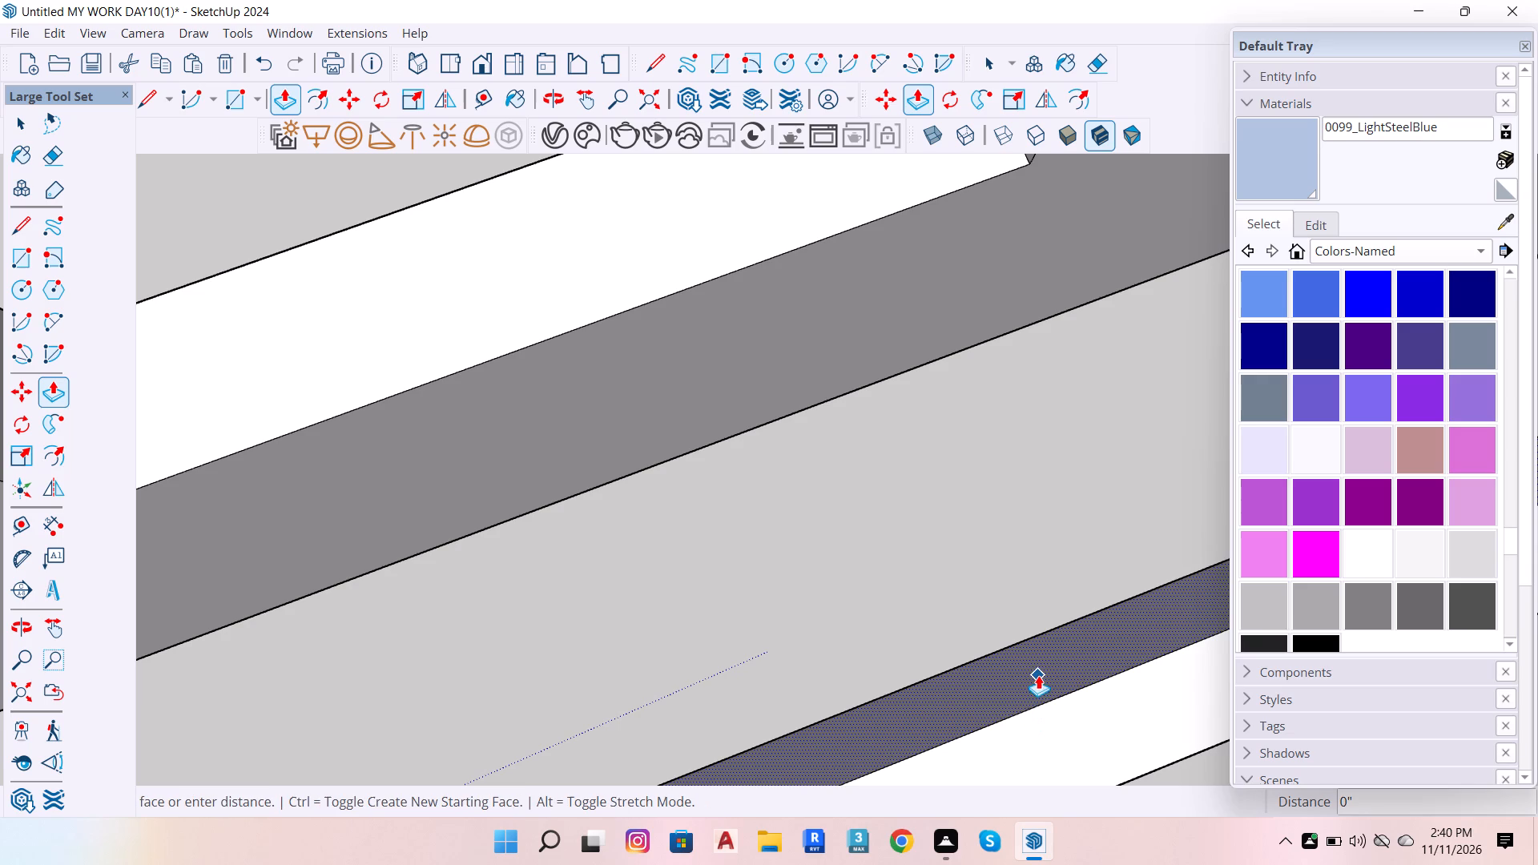
{"action": "left_click", "coordinate": [1057, 718]}
{"action": "scroll", "coordinate": [1079, 584], "scroll_direction": "down", "scroll_amount": 7}
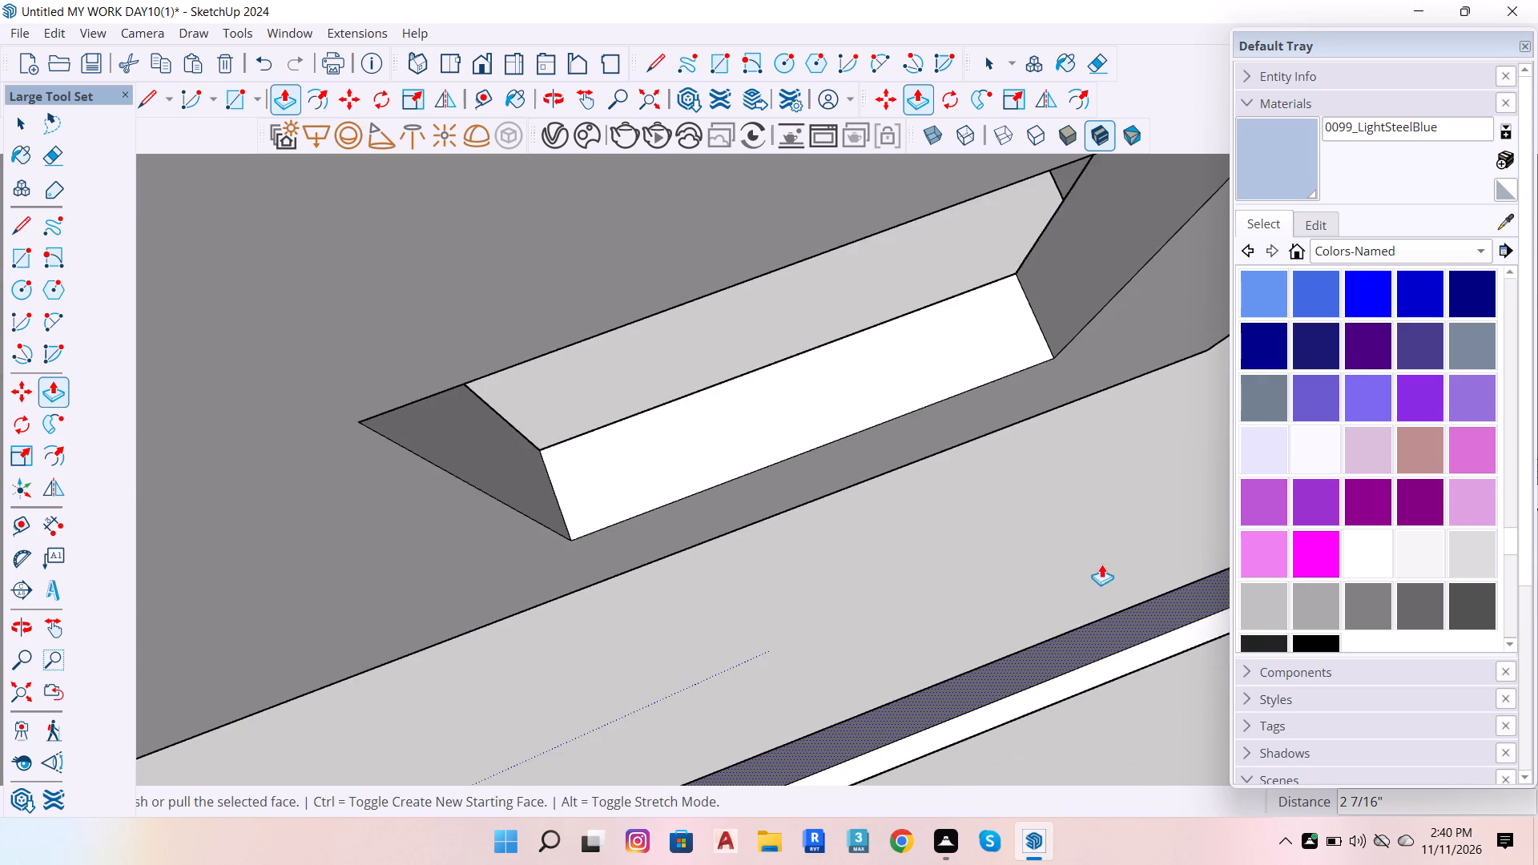
{"action": "scroll", "coordinate": [1102, 564], "scroll_direction": "down", "scroll_amount": 5}
{"action": "key", "text": "space"}
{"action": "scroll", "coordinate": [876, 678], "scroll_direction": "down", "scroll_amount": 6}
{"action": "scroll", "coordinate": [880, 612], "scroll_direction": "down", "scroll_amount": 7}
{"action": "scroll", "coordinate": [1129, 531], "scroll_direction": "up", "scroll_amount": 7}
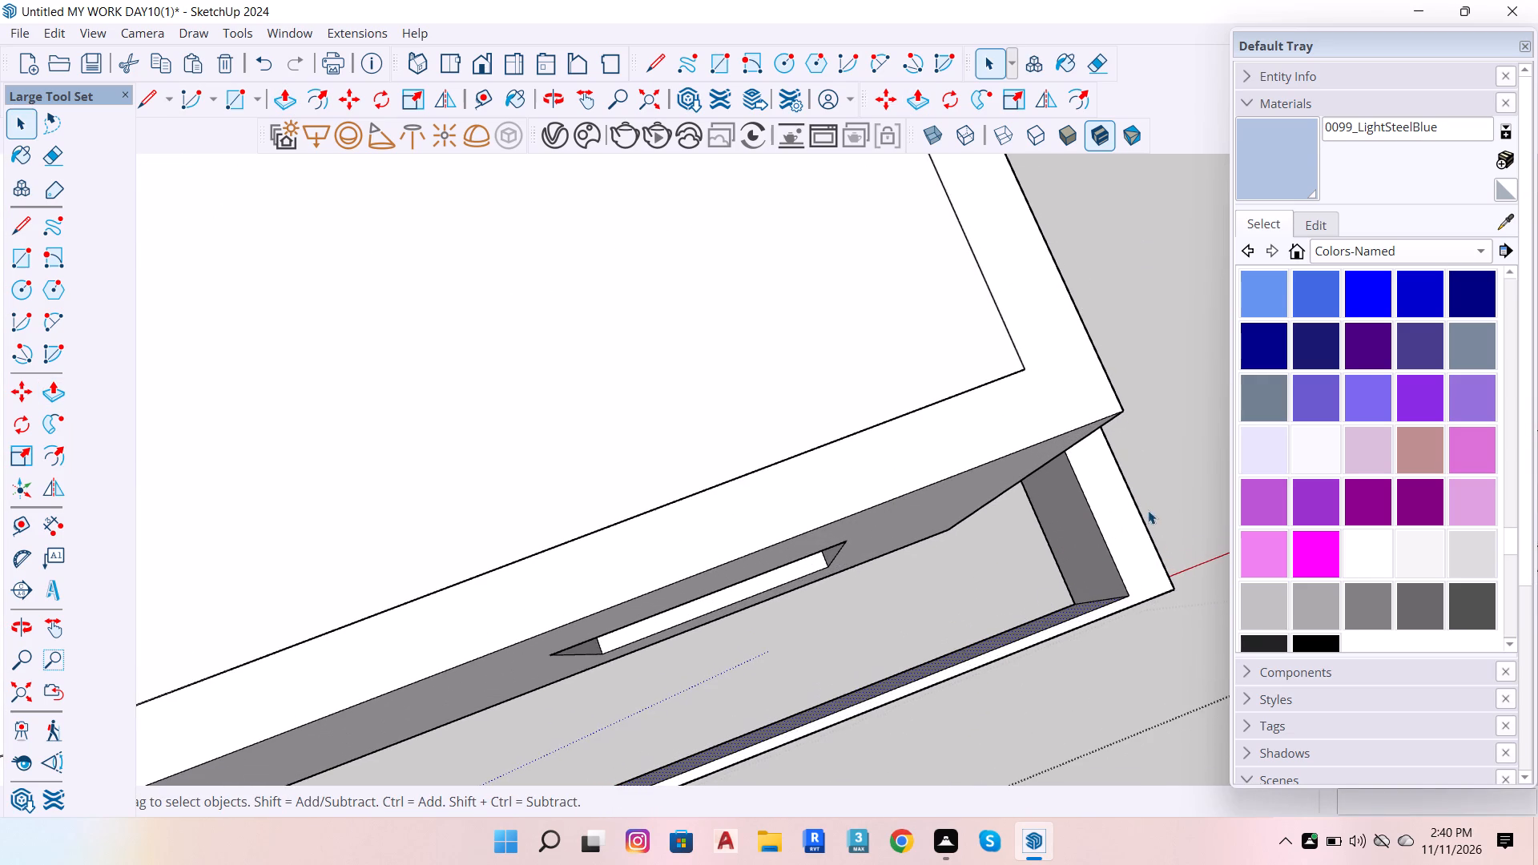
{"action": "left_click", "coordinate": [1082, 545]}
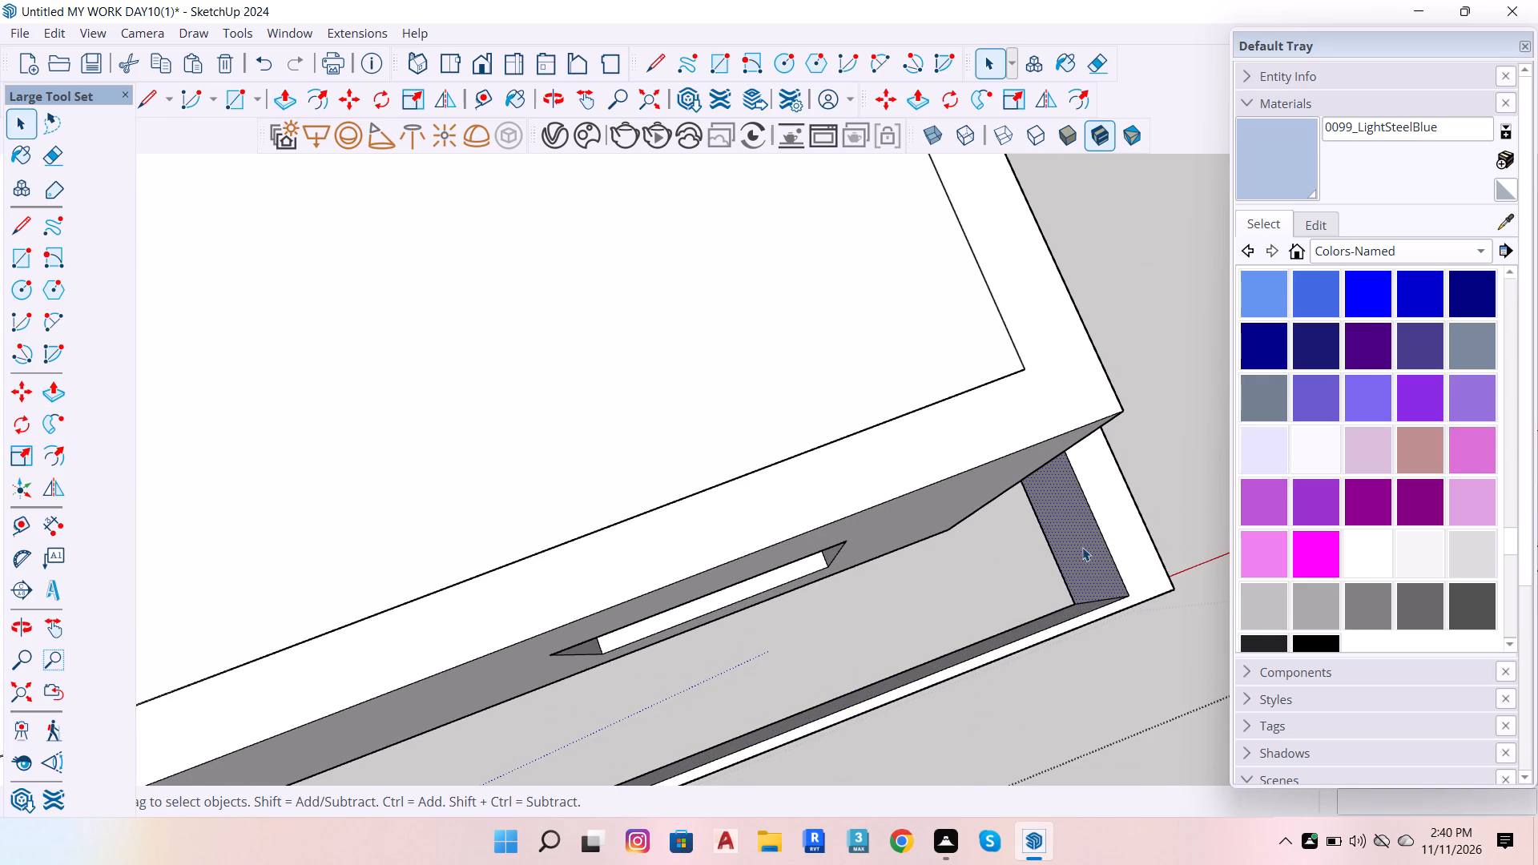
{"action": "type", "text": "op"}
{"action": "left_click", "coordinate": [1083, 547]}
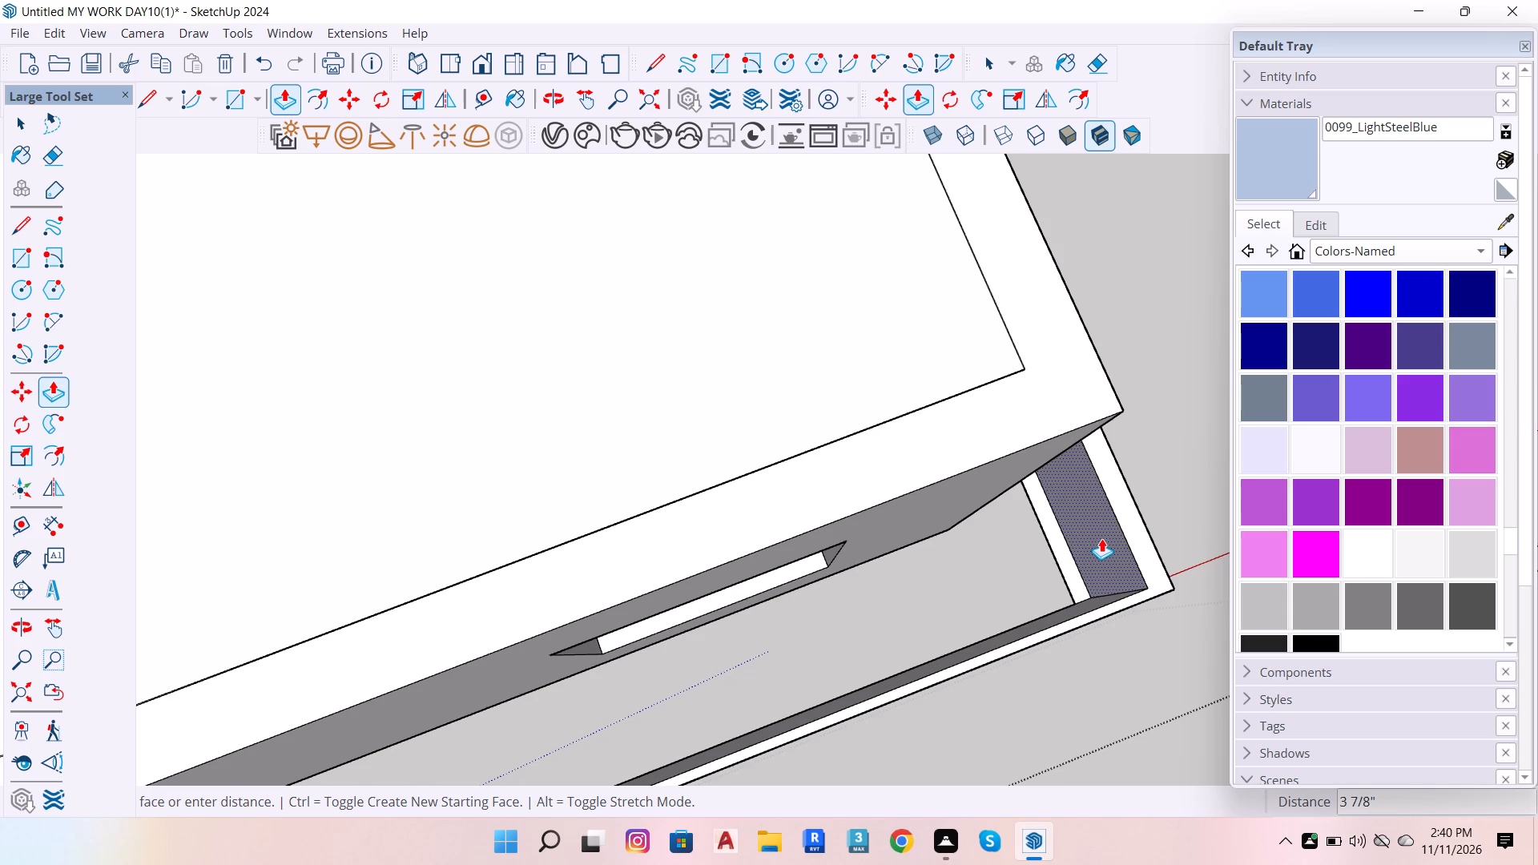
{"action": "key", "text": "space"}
Push/Pull the inner face of the low side wall by about 6 1/4" to thin the wall.
{"action": "scroll", "coordinate": [1078, 569], "scroll_direction": "up", "scroll_amount": 8}
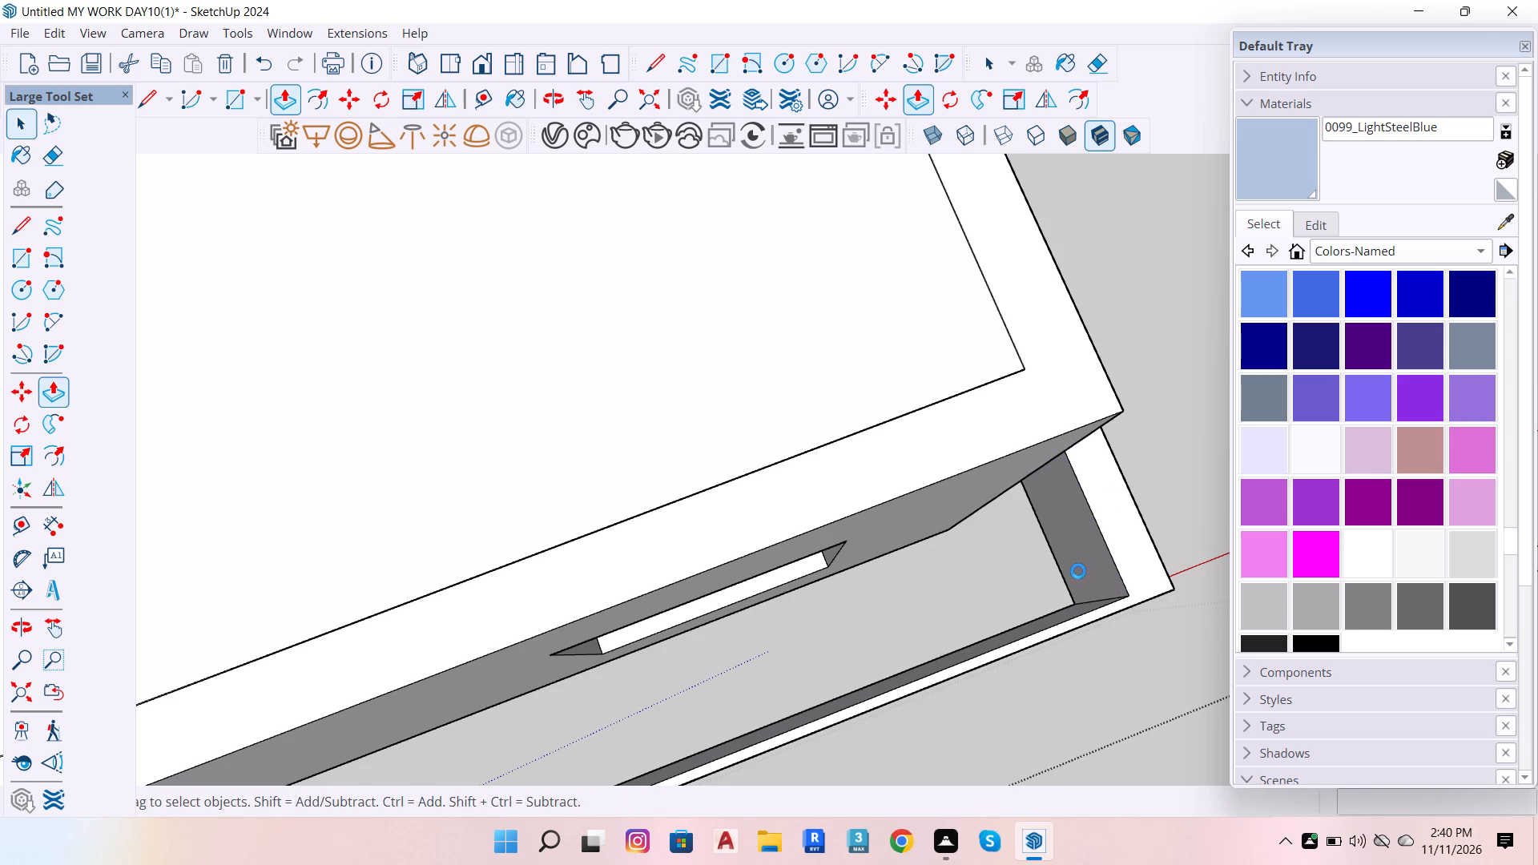
{"action": "double_click", "coordinate": [1081, 557]}
{"action": "scroll", "coordinate": [1018, 628], "scroll_direction": "up", "scroll_amount": 7}
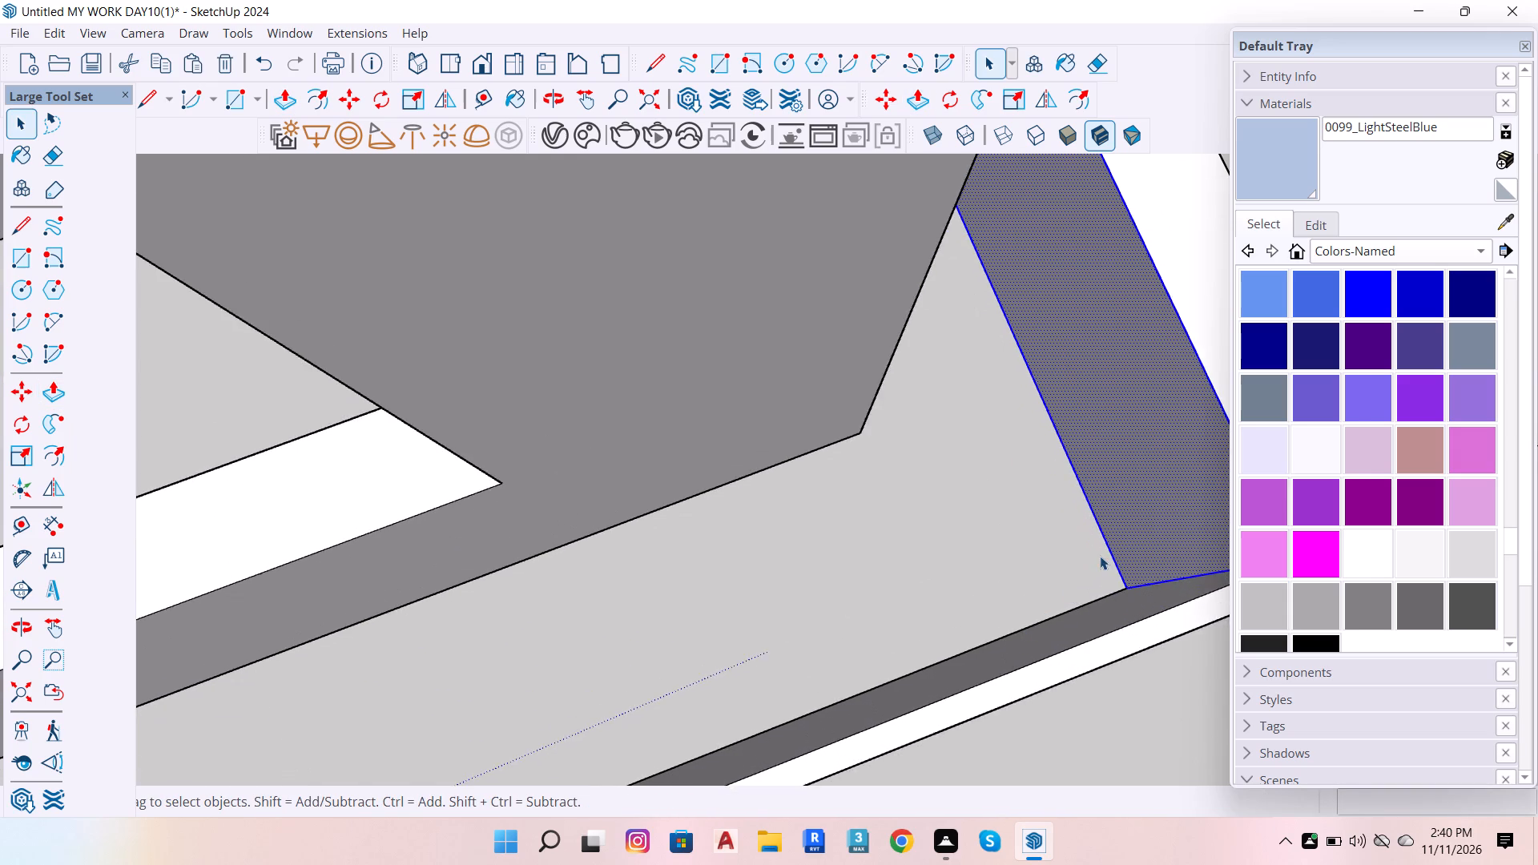
{"action": "scroll", "coordinate": [1101, 554], "scroll_direction": "up", "scroll_amount": 14}
{"action": "scroll", "coordinate": [928, 509], "scroll_direction": "down", "scroll_amount": 7}
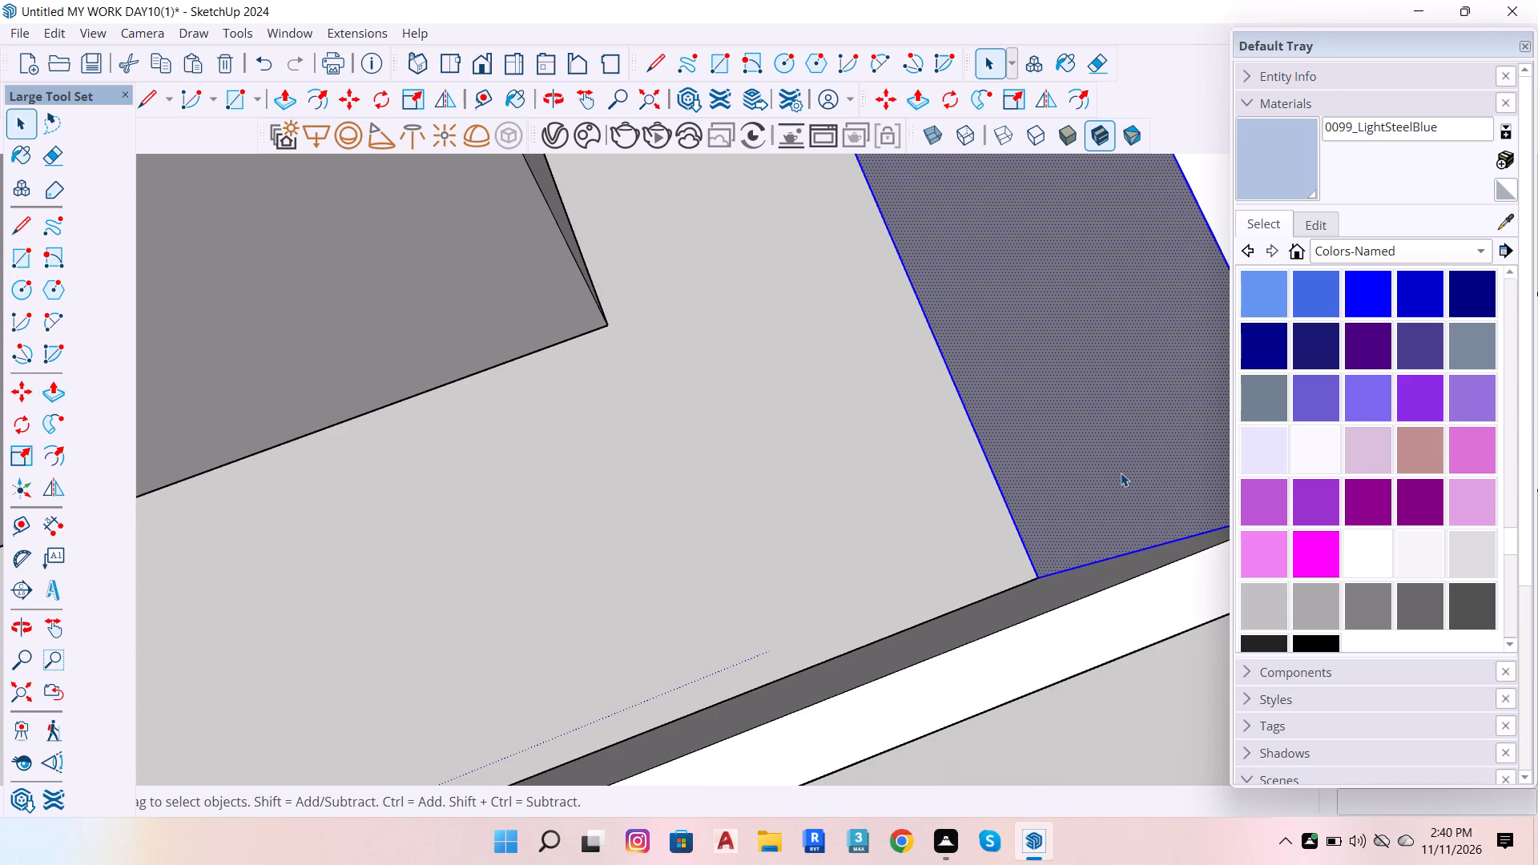
{"action": "key", "text": "p"}
{"action": "left_click", "coordinate": [1121, 473]}
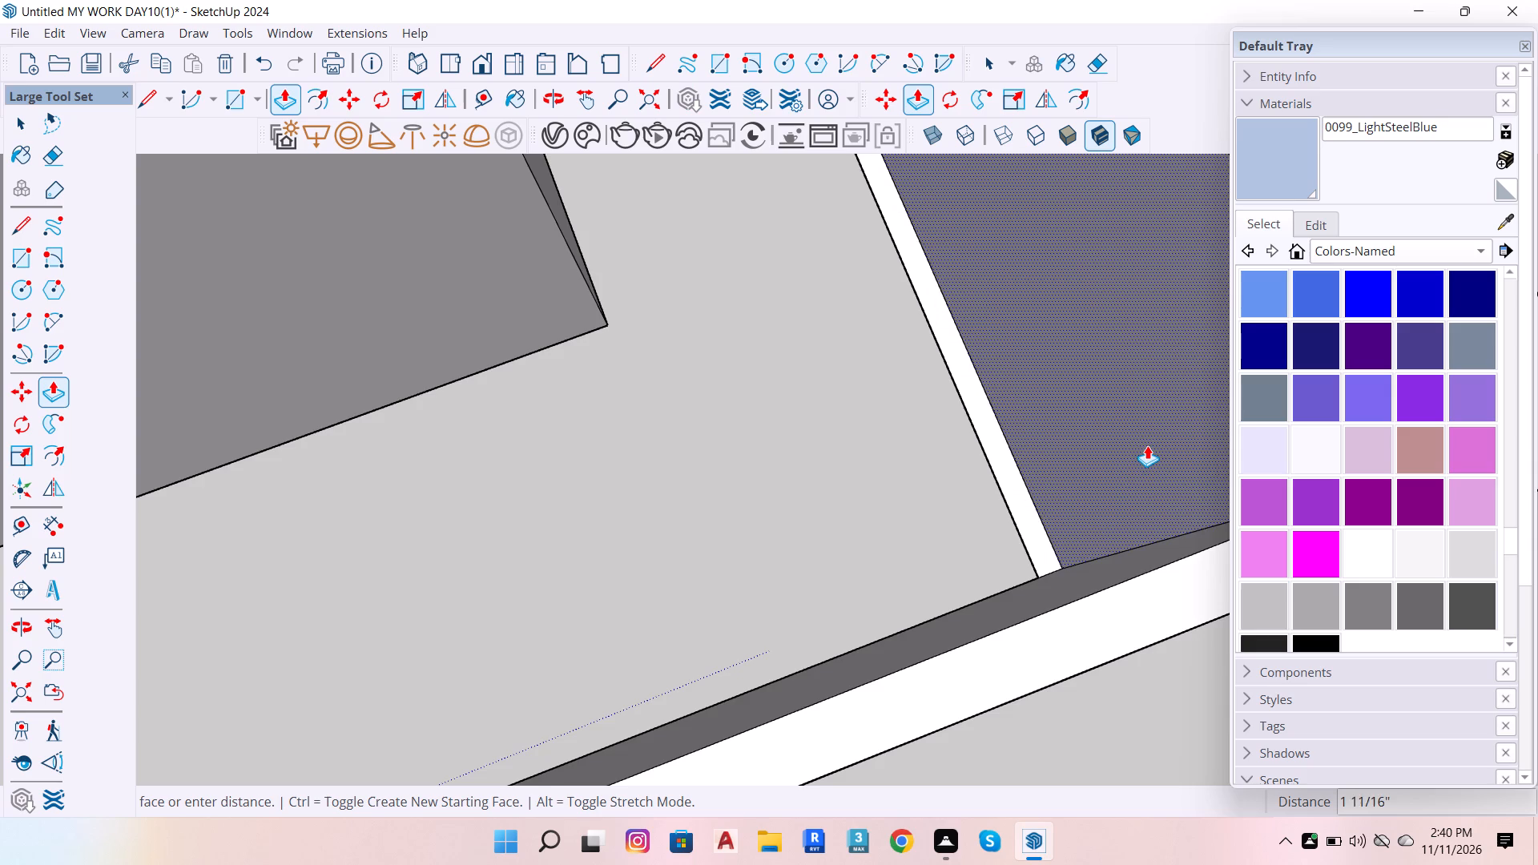
{"action": "scroll", "coordinate": [1142, 445], "scroll_direction": "down", "scroll_amount": 4}
{"action": "scroll", "coordinate": [1065, 469], "scroll_direction": "down", "scroll_amount": 7}
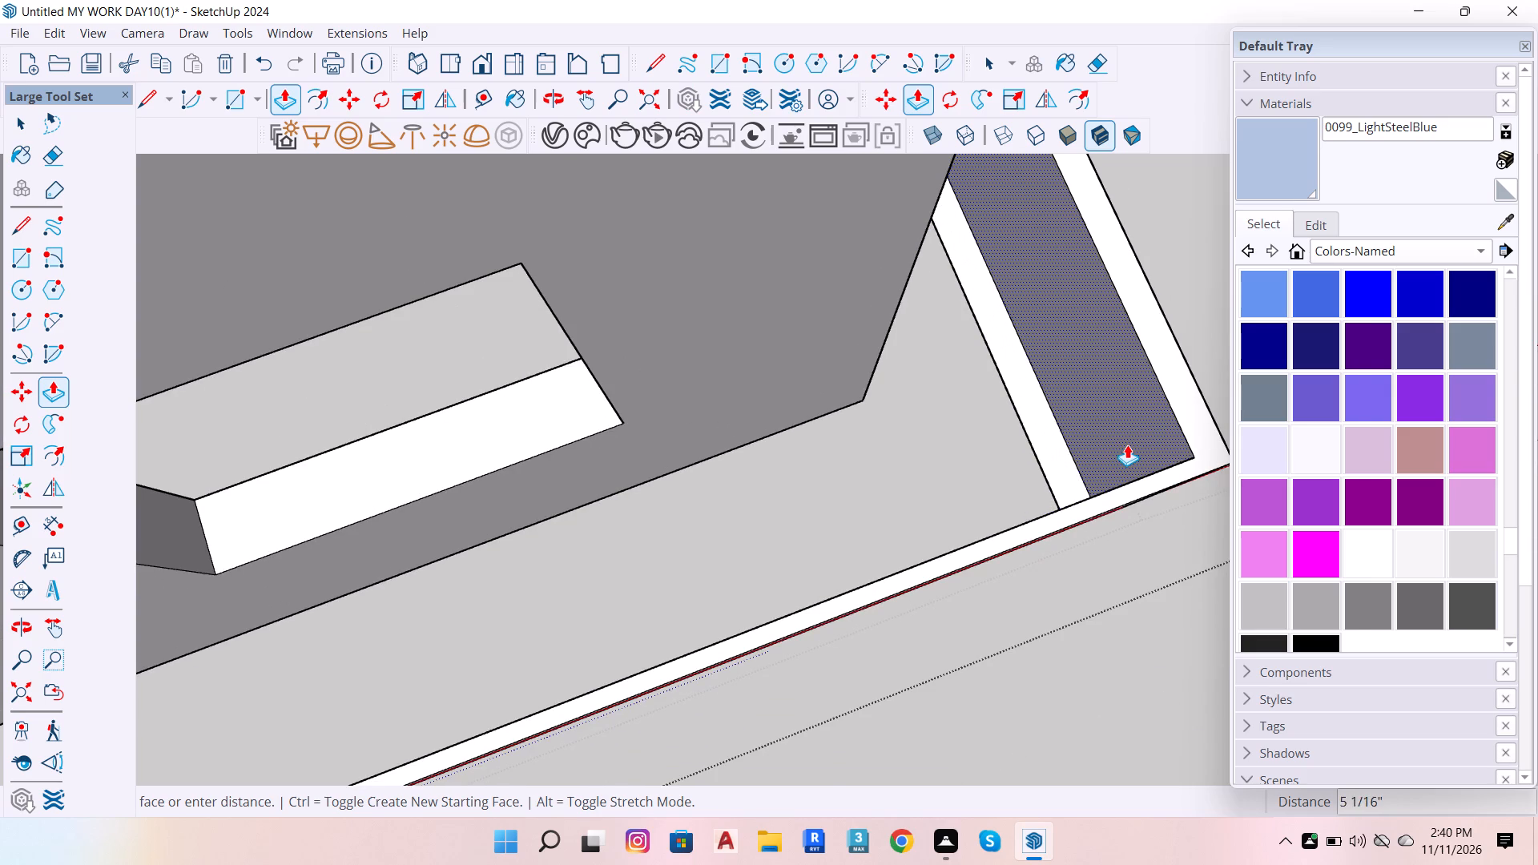
{"action": "left_click", "coordinate": [1137, 441]}
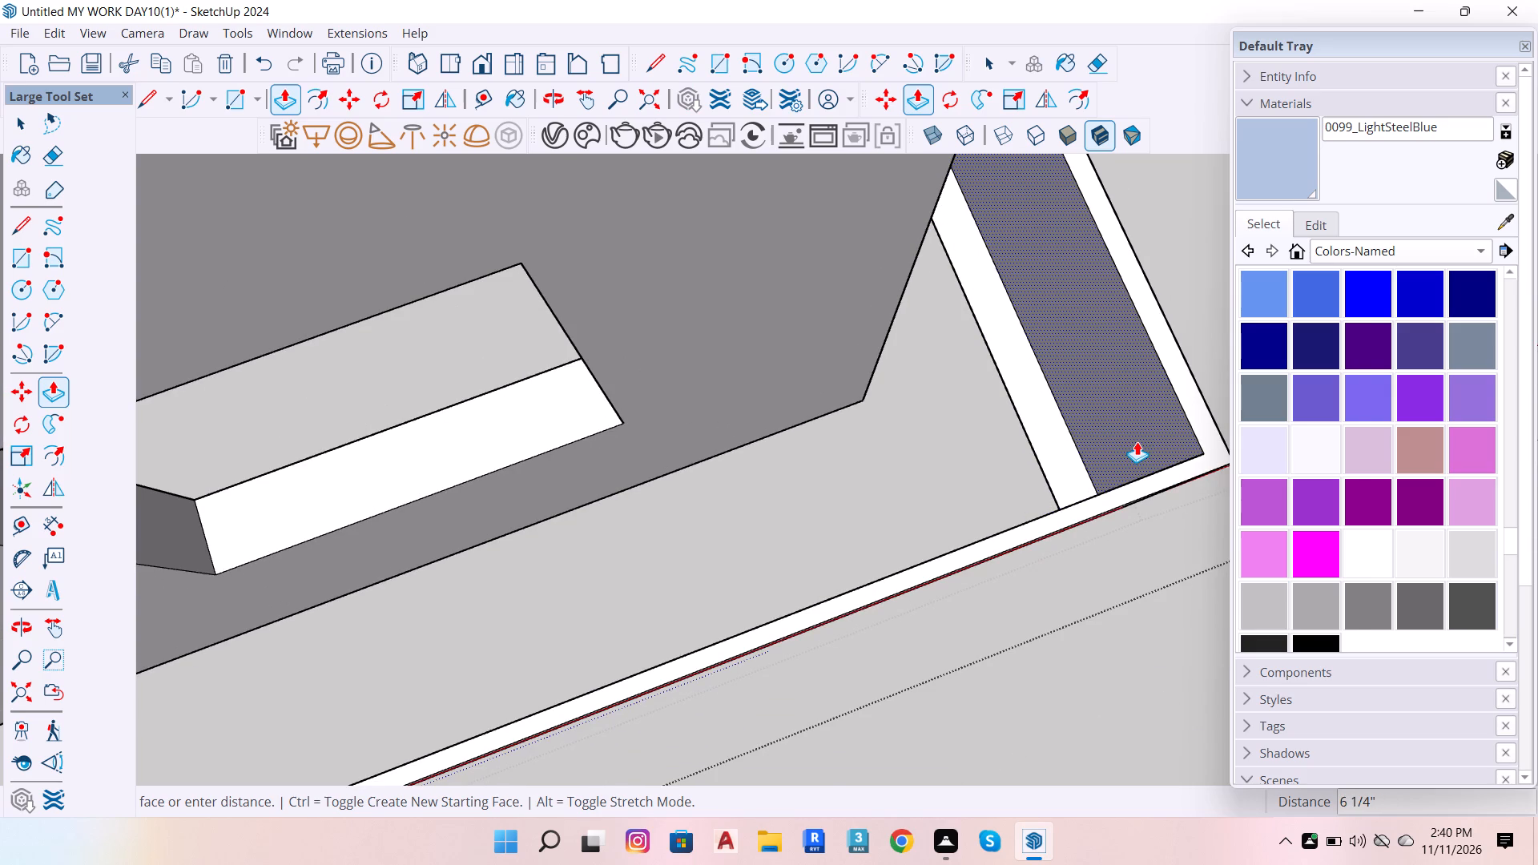
{"action": "key", "text": "space"}
Delete the leftover inner edge along the low side wall at its former inner face.
{"action": "scroll", "coordinate": [1097, 461], "scroll_direction": "up", "scroll_amount": 6}
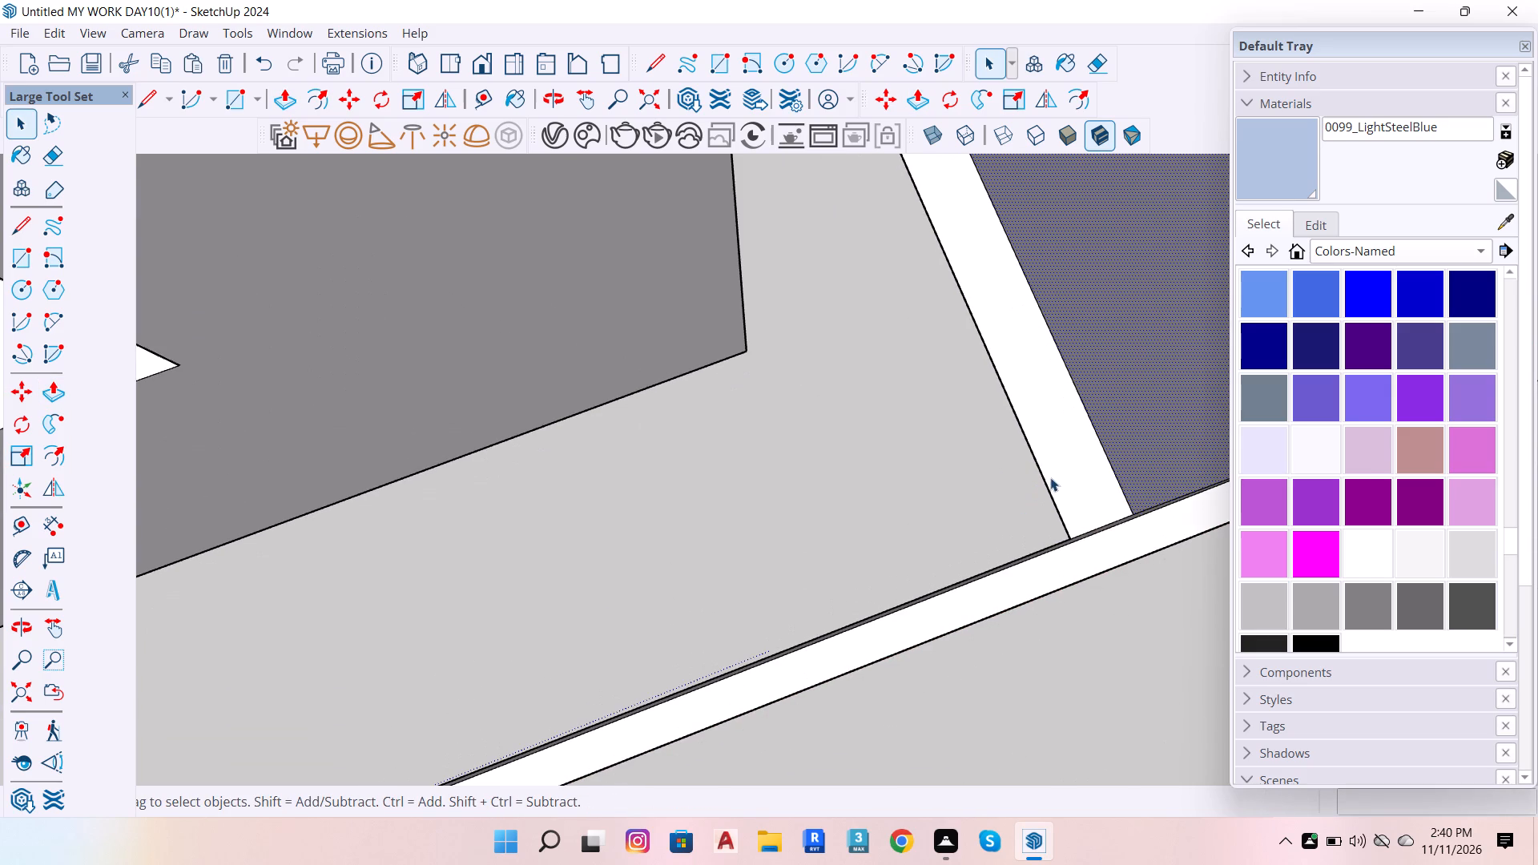
{"action": "left_click", "coordinate": [1050, 484]}
{"action": "left_click", "coordinate": [1049, 486]}
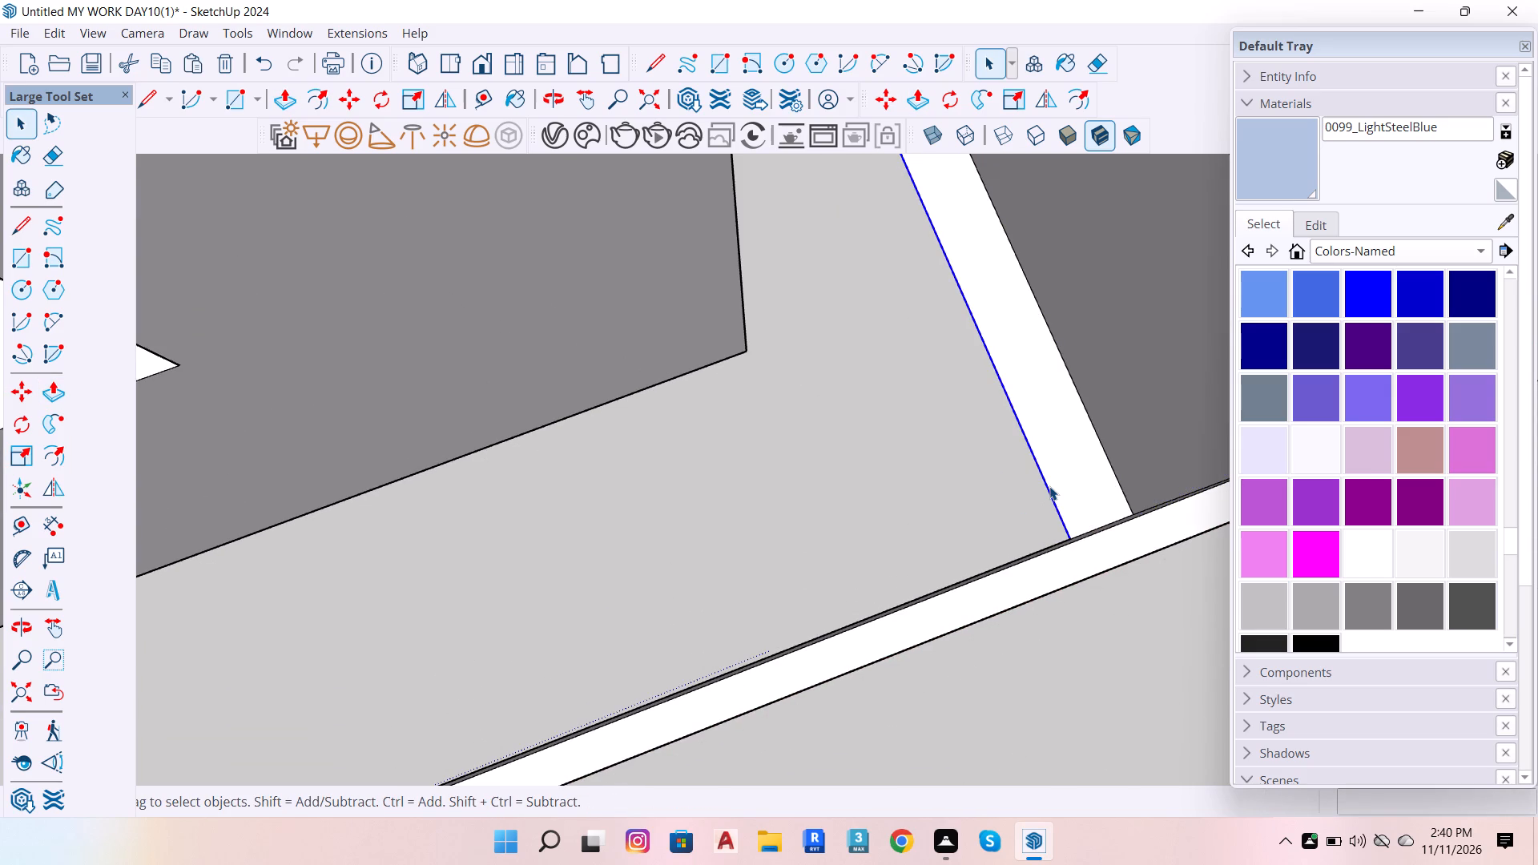
{"action": "key", "text": "Delete"}
Erase the leftover vertical and short connecting edges on the tall wall face where the low side wall ends.
{"action": "scroll", "coordinate": [1060, 477], "scroll_direction": "down", "scroll_amount": 18}
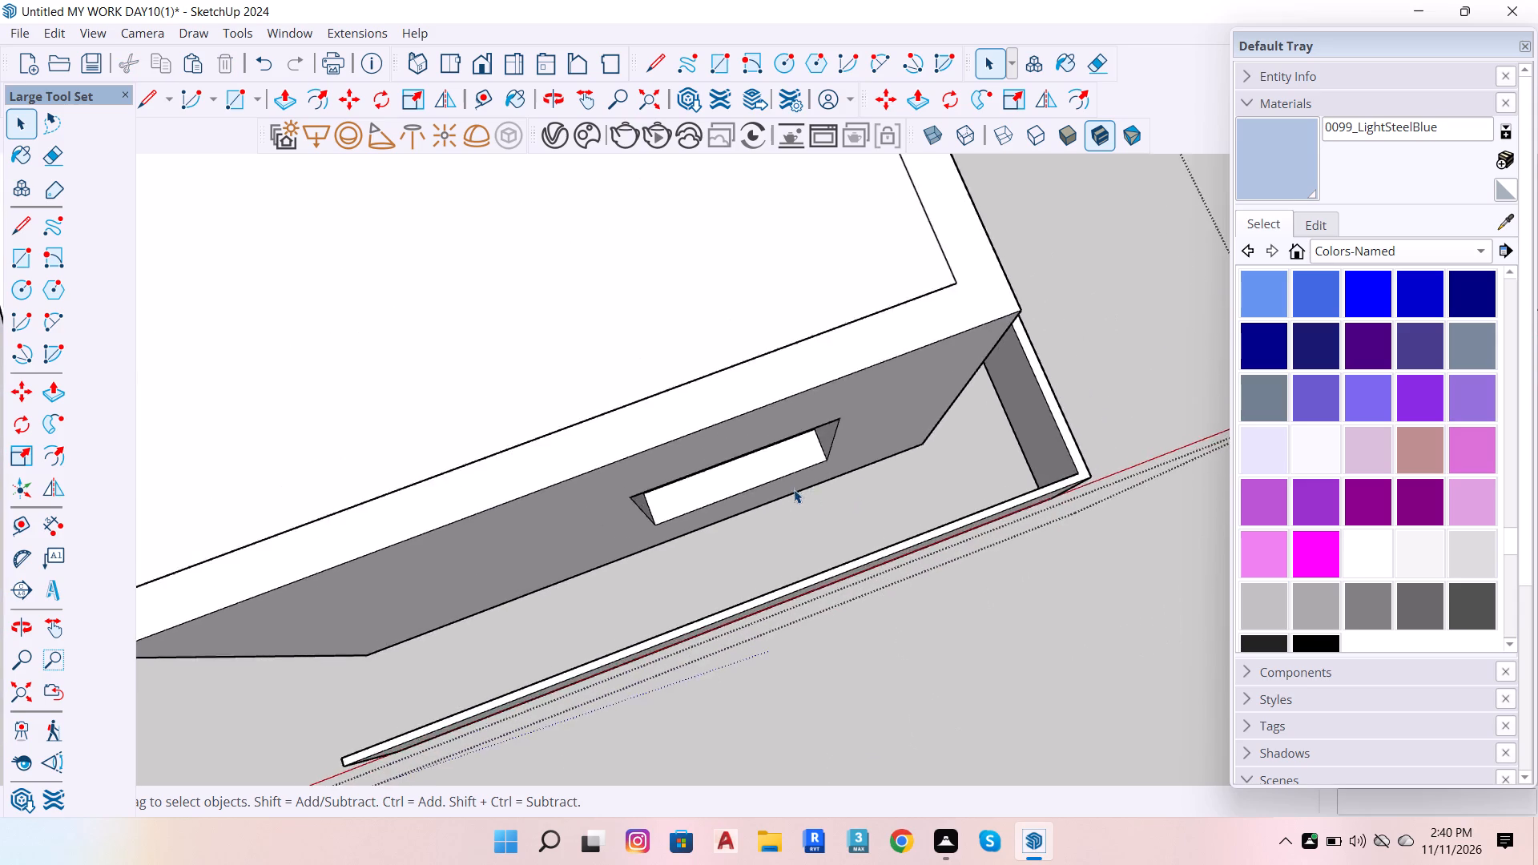
{"action": "scroll", "coordinate": [794, 489], "scroll_direction": "down", "scroll_amount": 7}
{"action": "scroll", "coordinate": [1130, 405], "scroll_direction": "up", "scroll_amount": 3}
{"action": "scroll", "coordinate": [1036, 469], "scroll_direction": "down", "scroll_amount": 8}
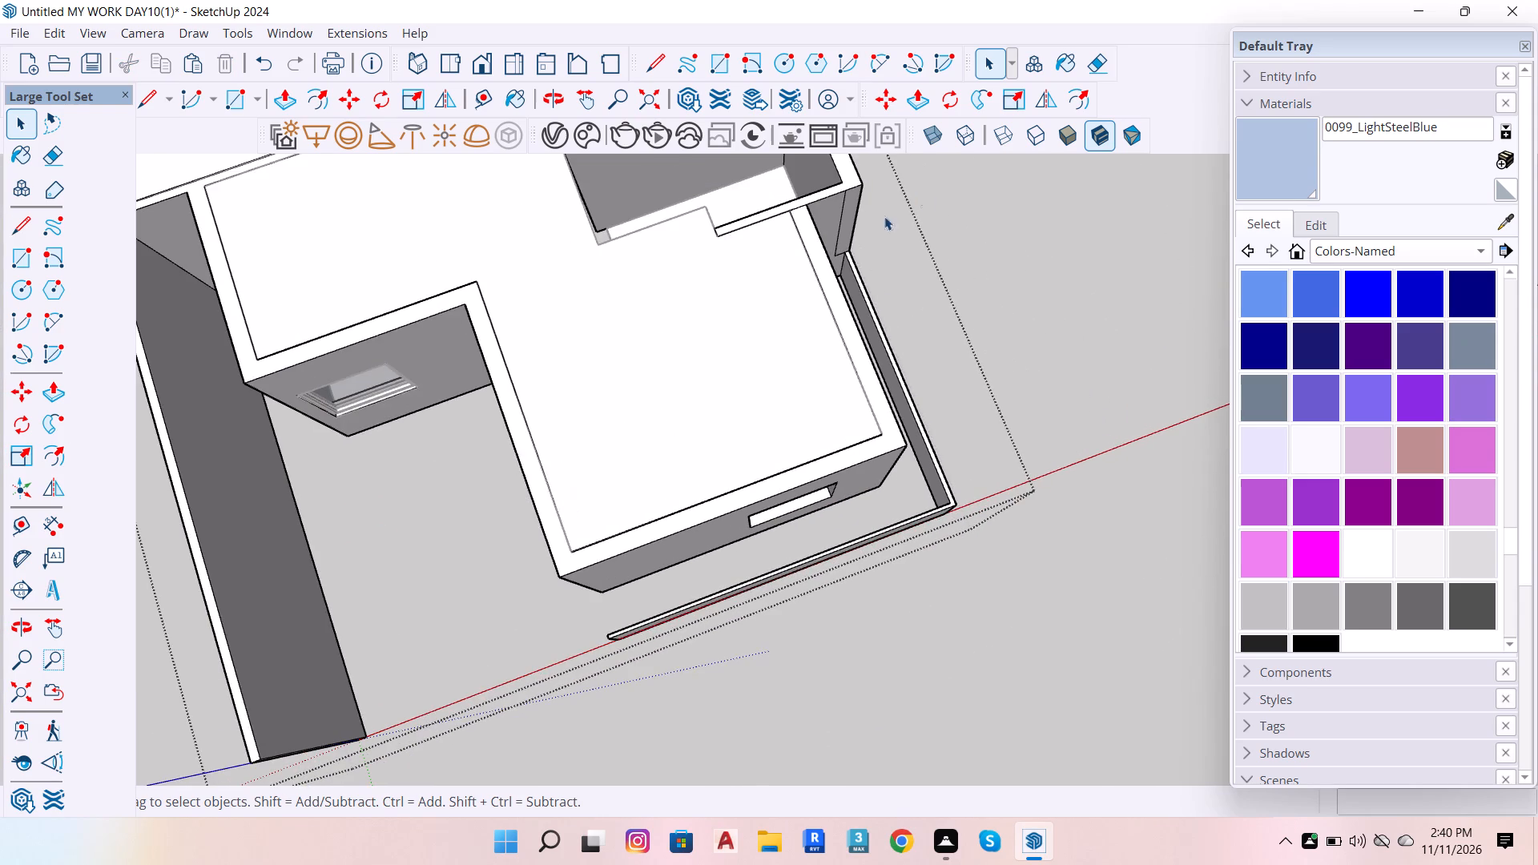
{"action": "scroll", "coordinate": [921, 187], "scroll_direction": "up", "scroll_amount": 6}
{"action": "scroll", "coordinate": [880, 203], "scroll_direction": "up", "scroll_amount": 15}
{"action": "scroll", "coordinate": [766, 264], "scroll_direction": "up", "scroll_amount": 5}
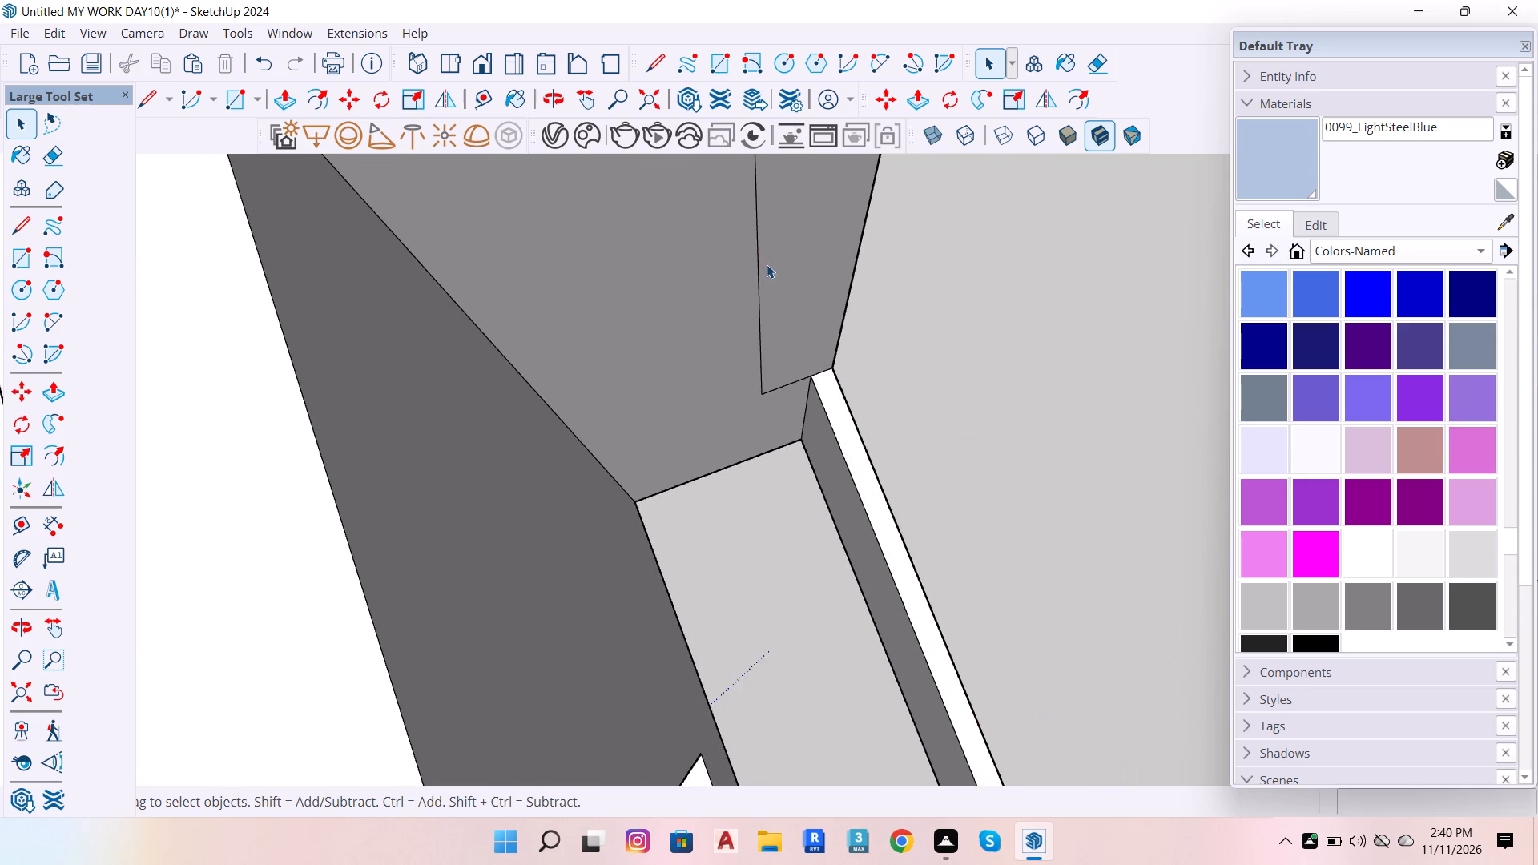
{"action": "key", "text": "e"}
{"action": "left_click_drag", "start_coordinate": [771, 268], "coordinate": [772, 364]}
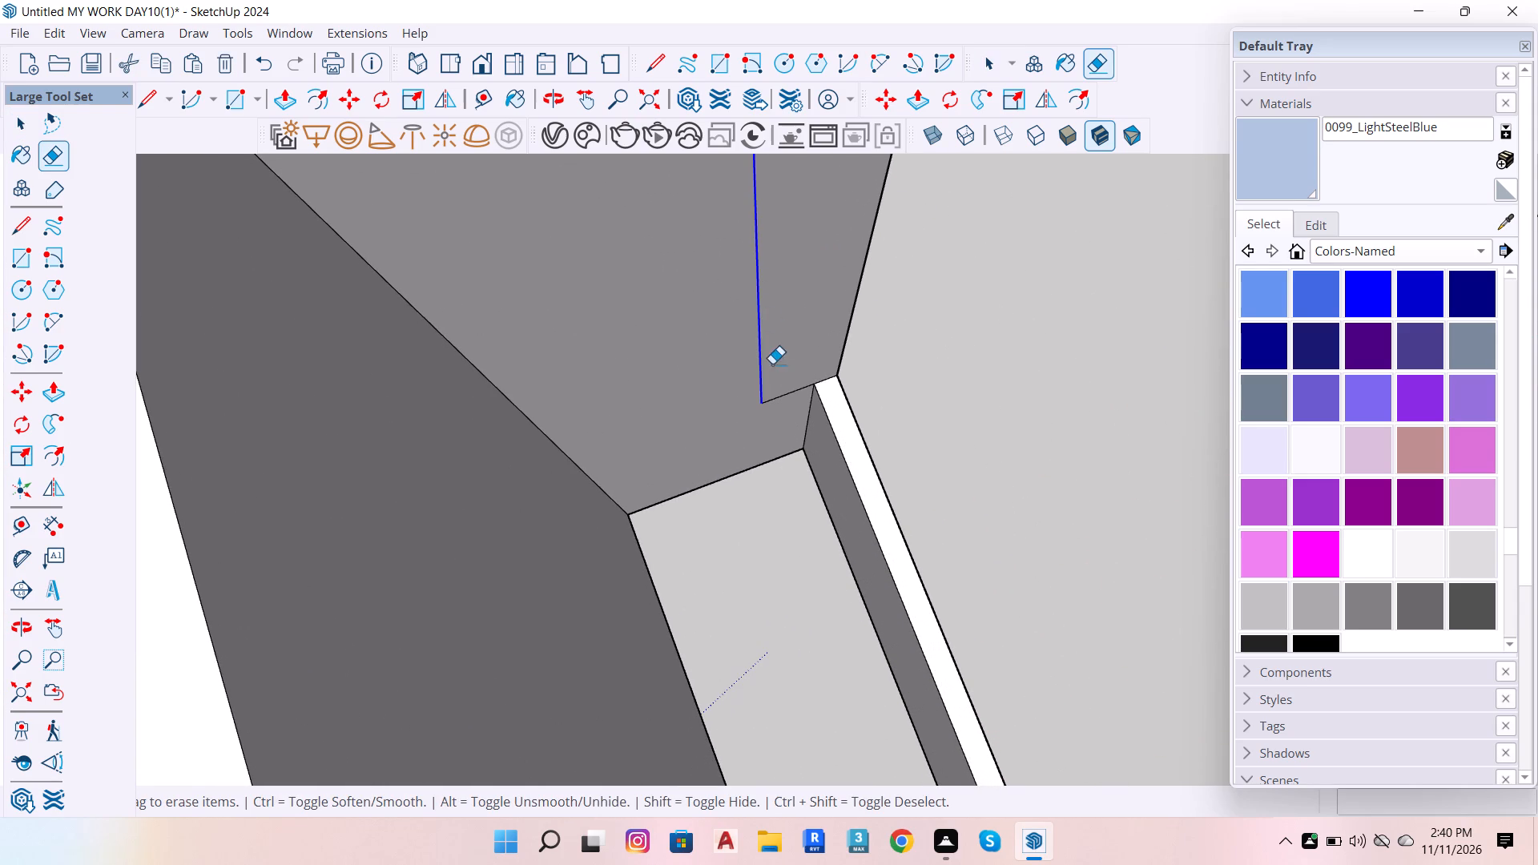
{"action": "left_click_drag", "start_coordinate": [772, 364], "coordinate": [775, 405]}
Examine the house from underneath, checking the bottoms of the walls and the low outer walls.
{"action": "scroll", "coordinate": [779, 391], "scroll_direction": "down", "scroll_amount": 14}
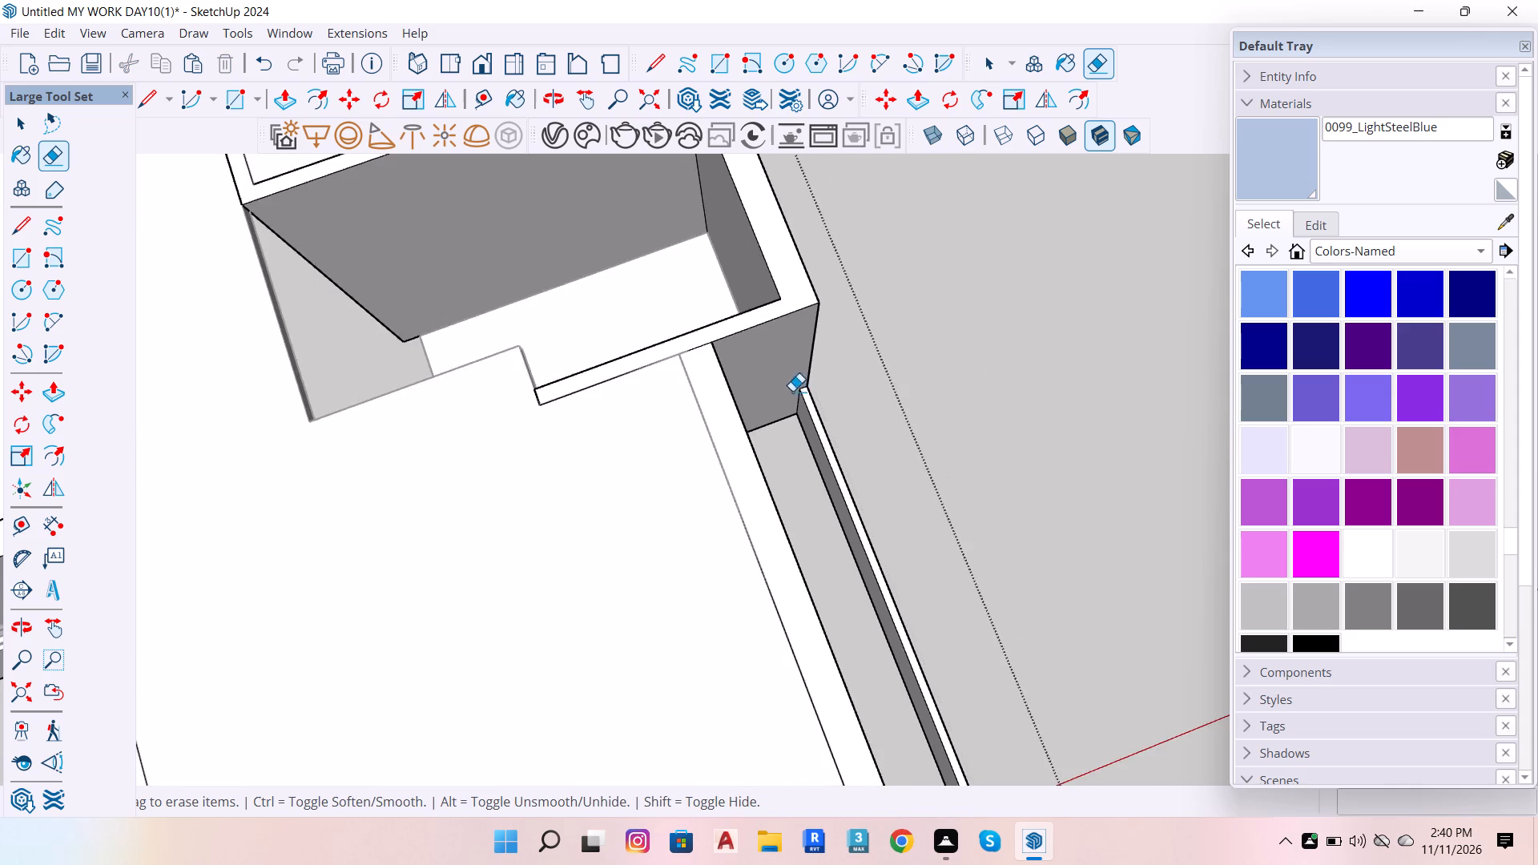
{"action": "scroll", "coordinate": [771, 403], "scroll_direction": "down", "scroll_amount": 4}
{"action": "key", "text": "space"}
{"action": "scroll", "coordinate": [743, 404], "scroll_direction": "down", "scroll_amount": 10}
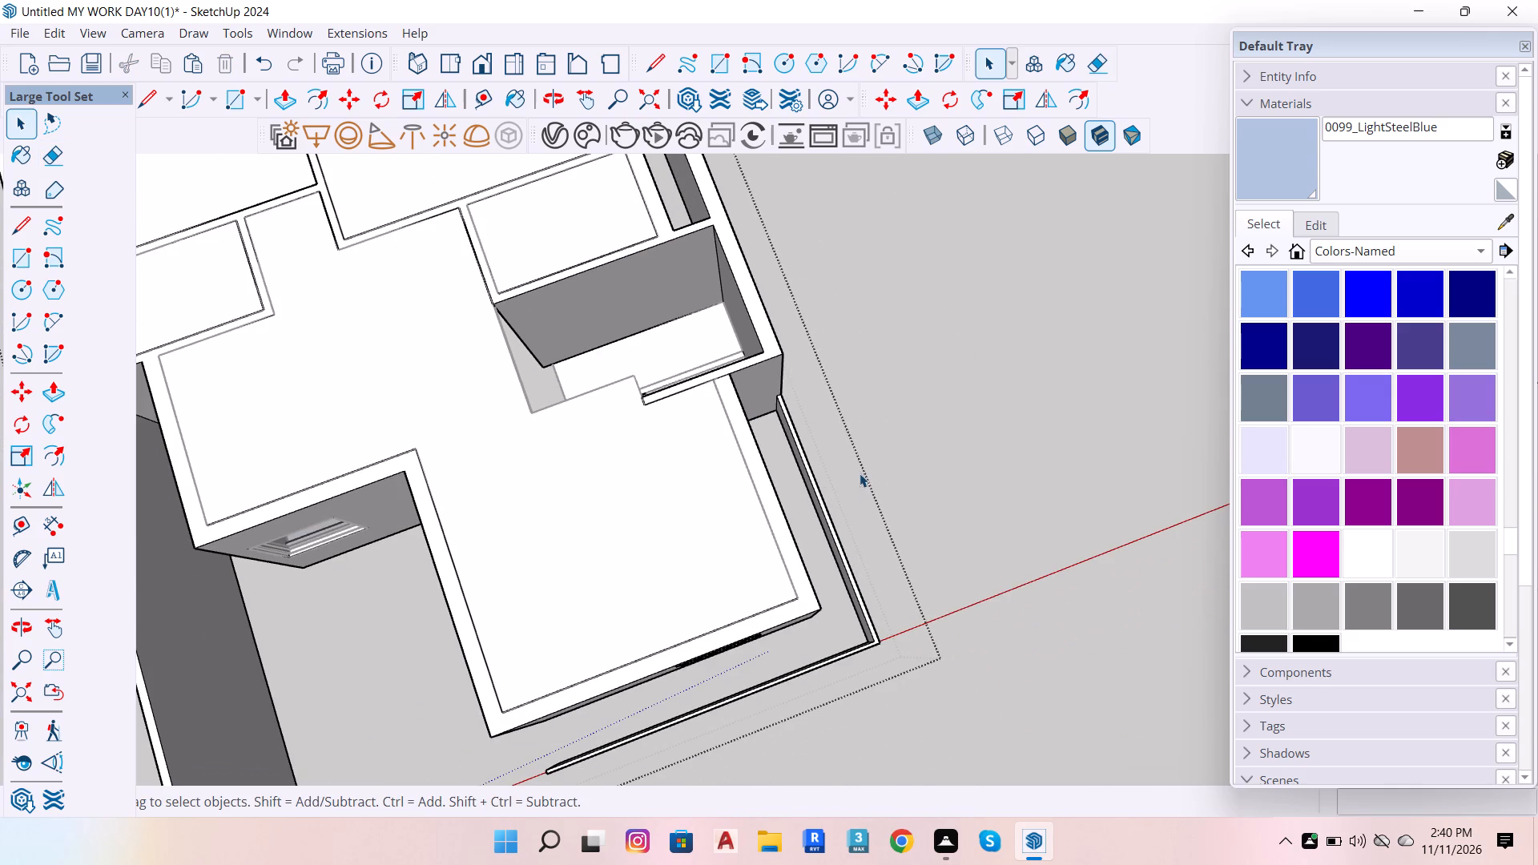
{"action": "key", "text": "o"}
{"action": "left_click_drag", "start_coordinate": [796, 348], "coordinate": [678, 127]}
{"action": "left_click_drag", "start_coordinate": [620, 682], "coordinate": [620, 178]}
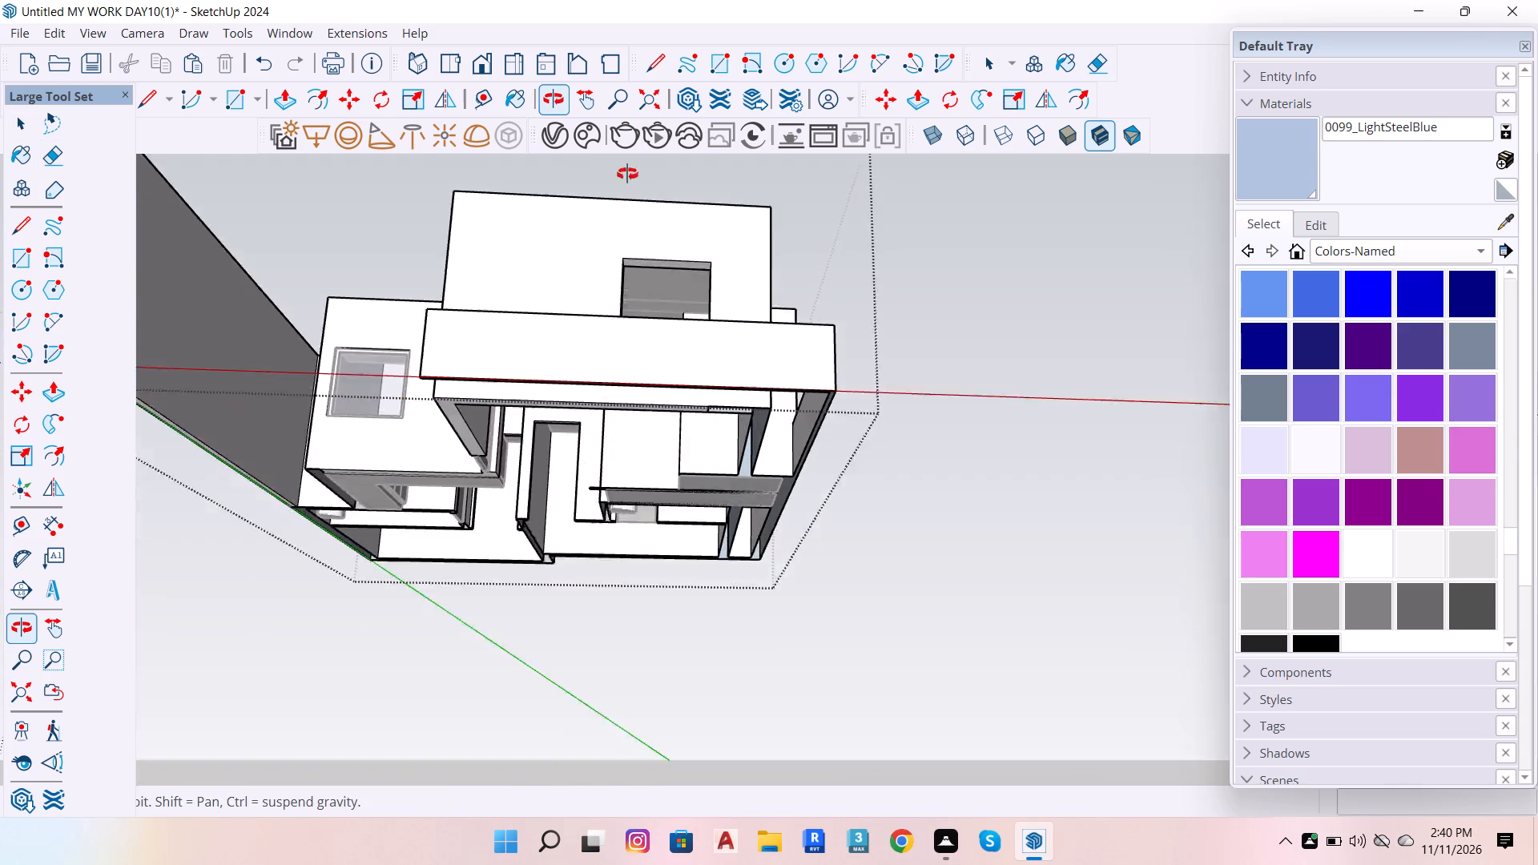
{"action": "left_click_drag", "start_coordinate": [622, 455], "coordinate": [642, 223]}
{"action": "scroll", "coordinate": [776, 287], "scroll_direction": "down", "scroll_amount": 5}
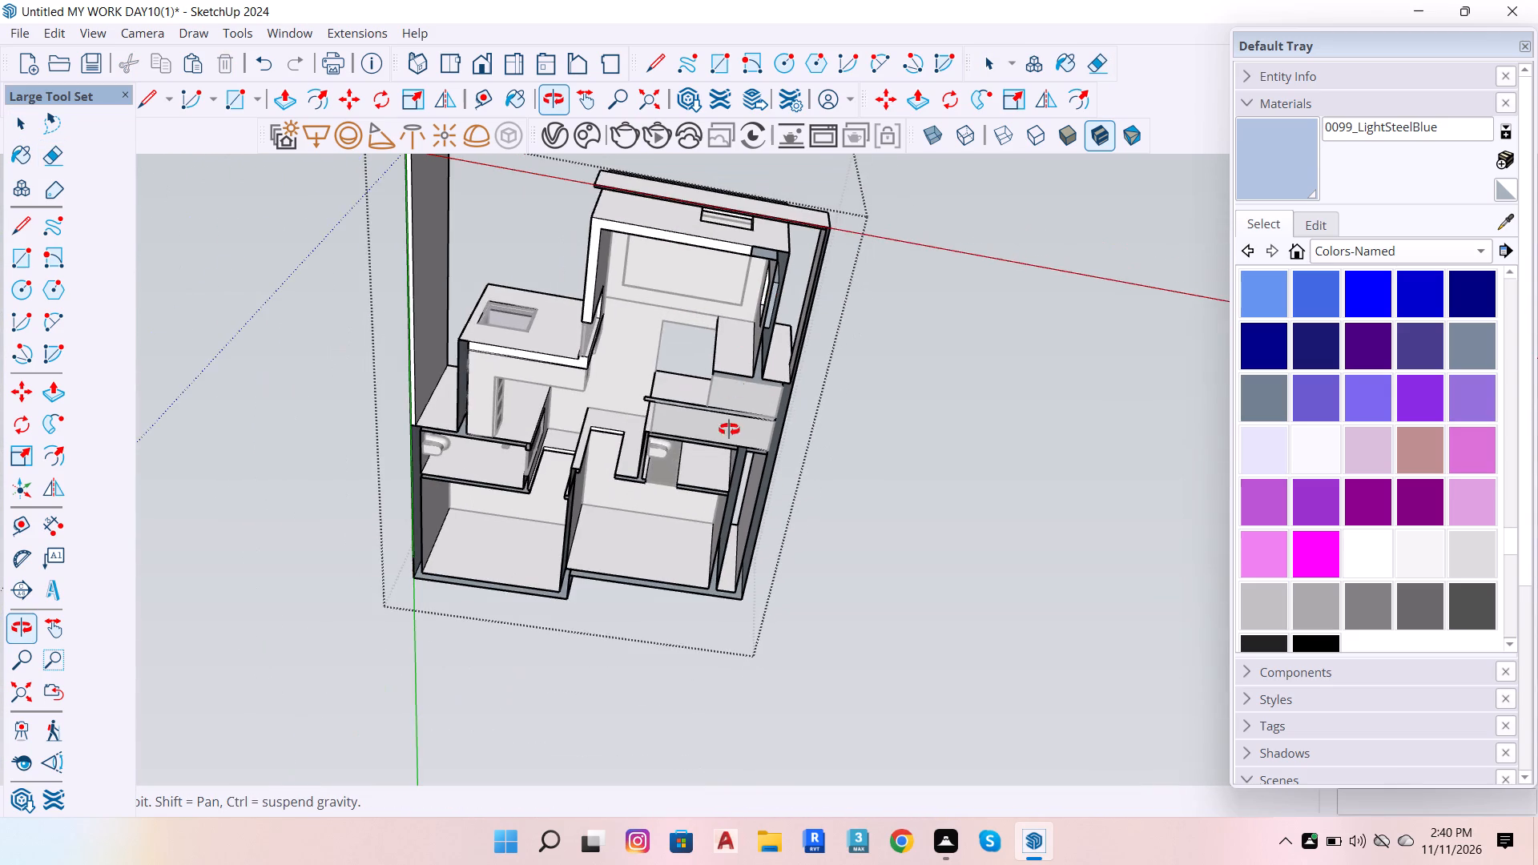
{"action": "scroll", "coordinate": [700, 597], "scroll_direction": "up", "scroll_amount": 3}
{"action": "scroll", "coordinate": [827, 533], "scroll_direction": "down", "scroll_amount": 6}
{"action": "scroll", "coordinate": [699, 188], "scroll_direction": "up", "scroll_amount": 4}
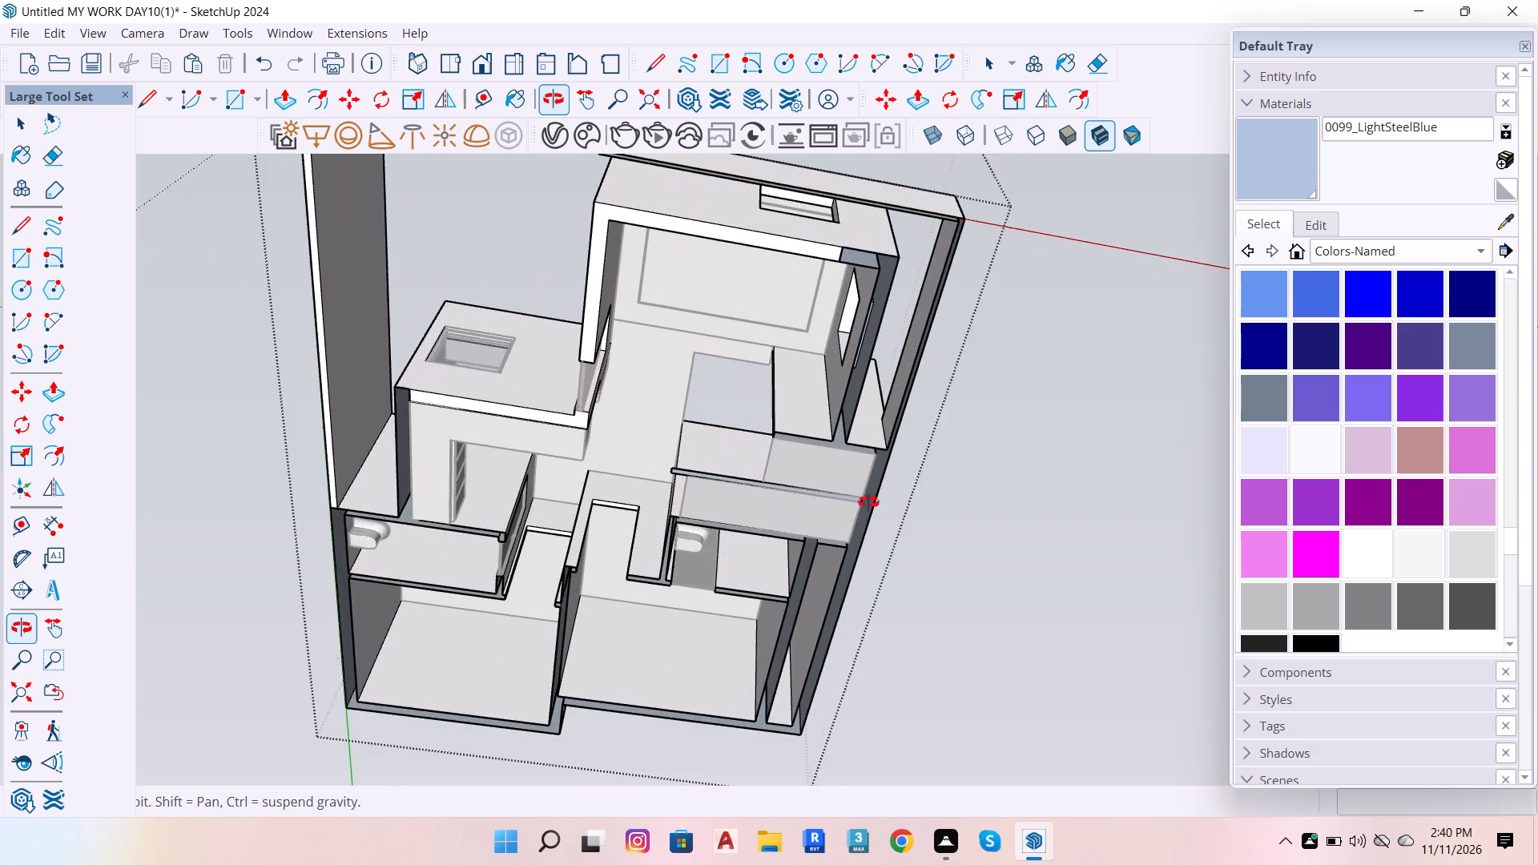
{"action": "scroll", "coordinate": [887, 557], "scroll_direction": "down", "scroll_amount": 7}
{"action": "left_click_drag", "start_coordinate": [780, 398], "coordinate": [772, 211]}
Draw a line of about 3 1/4" across the free end of the low front wall's underside to close its bottom face.
{"action": "scroll", "coordinate": [712, 195], "scroll_direction": "up", "scroll_amount": 11}
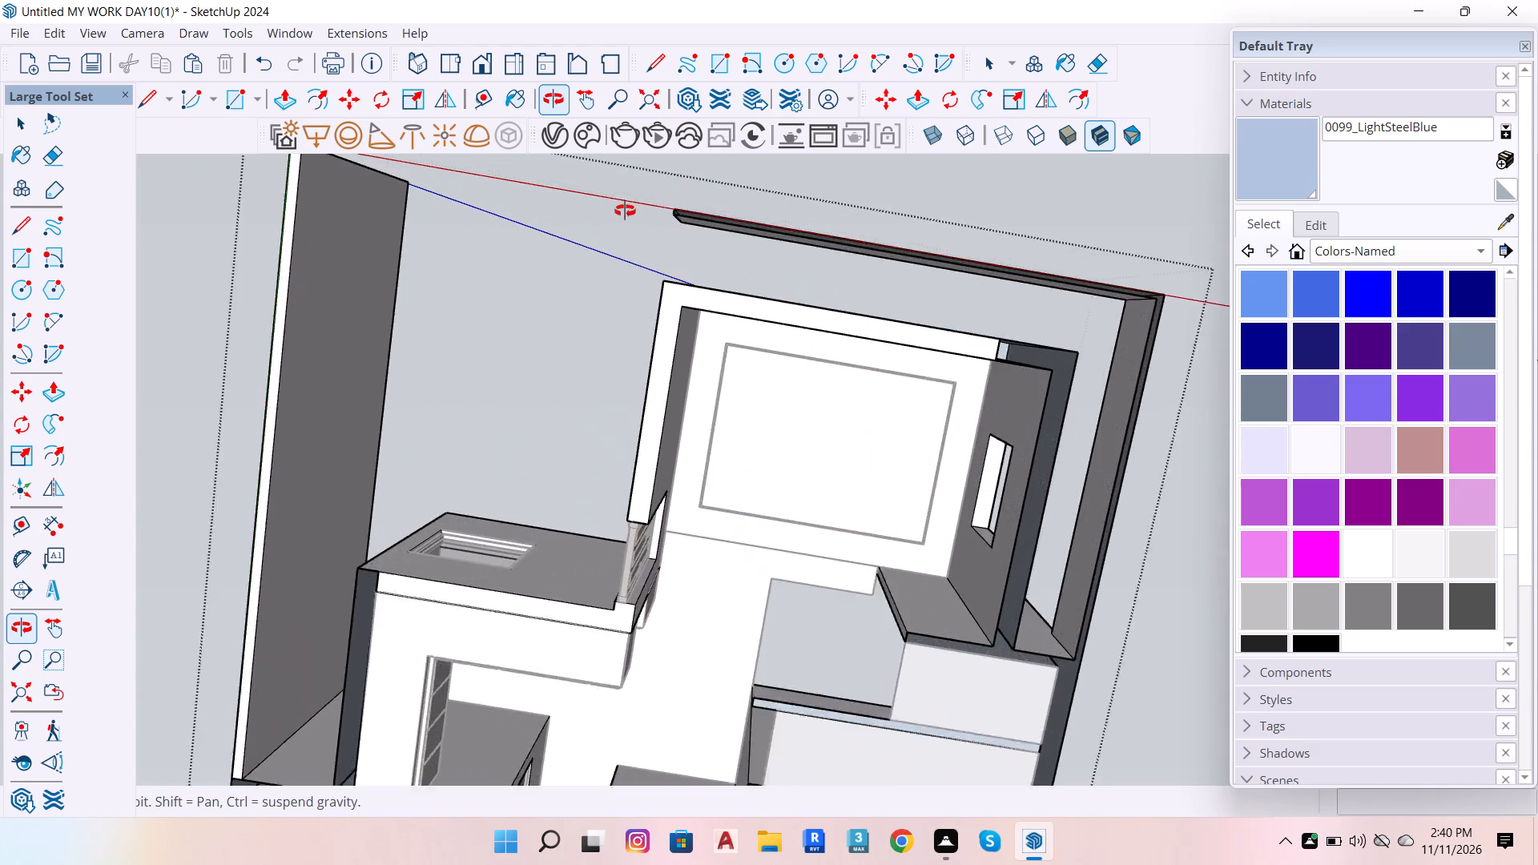
{"action": "scroll", "coordinate": [625, 211], "scroll_direction": "up", "scroll_amount": 8}
{"action": "scroll", "coordinate": [706, 215], "scroll_direction": "down", "scroll_amount": 7}
{"action": "scroll", "coordinate": [706, 184], "scroll_direction": "up", "scroll_amount": 14}
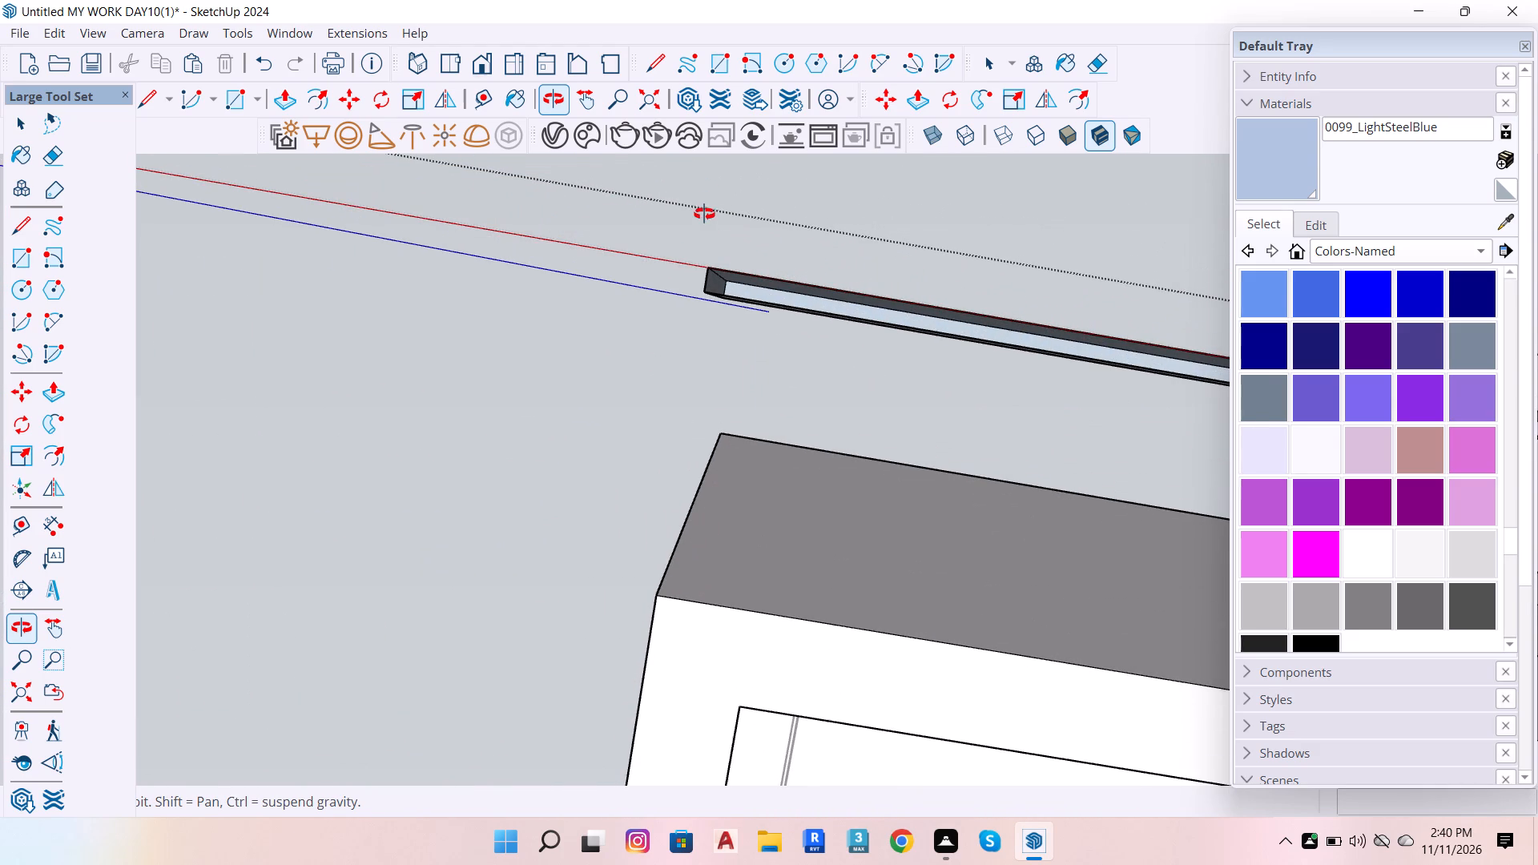
{"action": "key", "text": "l"}
{"action": "left_click", "coordinate": [703, 274]}
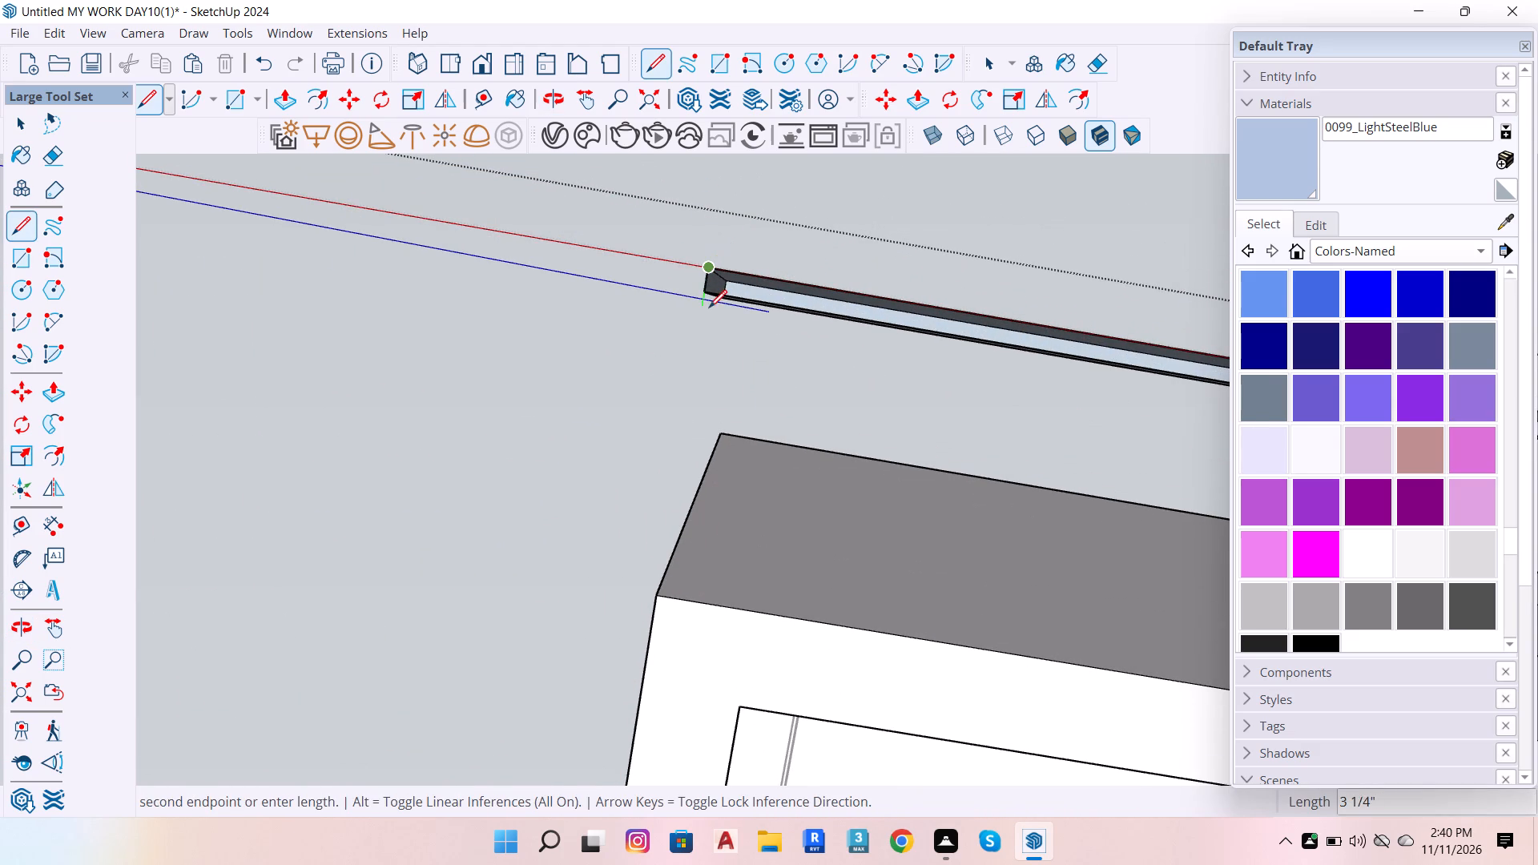
{"action": "left_click", "coordinate": [711, 294]}
Draw two 4" lines across the underside of the thin interior wall, at its free end and at the floor opening's edge.
{"action": "scroll", "coordinate": [713, 300], "scroll_direction": "down", "scroll_amount": 7}
{"action": "scroll", "coordinate": [857, 238], "scroll_direction": "down", "scroll_amount": 13}
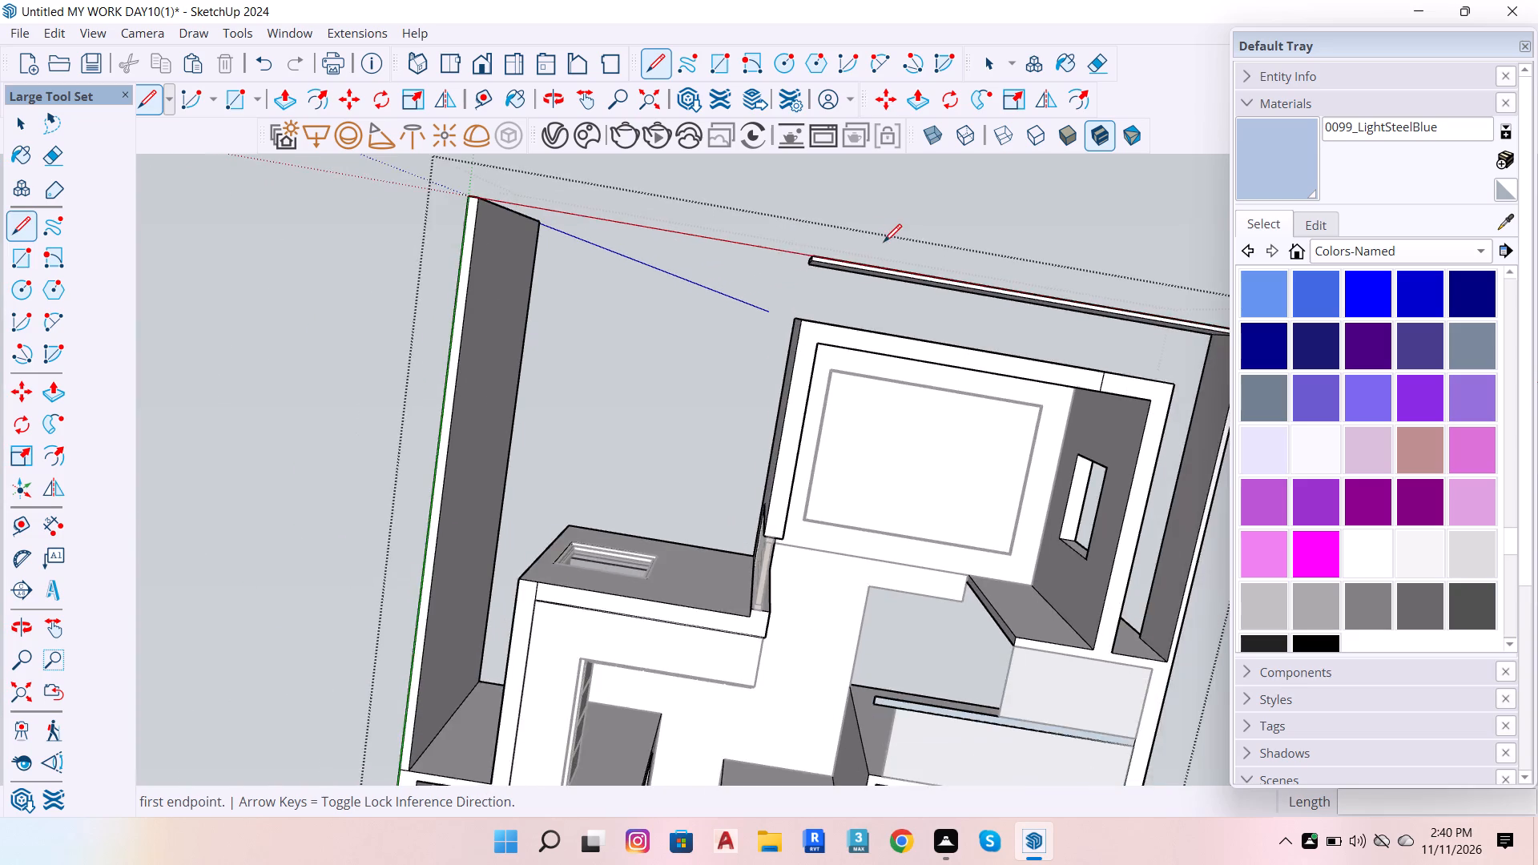
{"action": "scroll", "coordinate": [888, 246], "scroll_direction": "down", "scroll_amount": 9}
{"action": "scroll", "coordinate": [938, 292], "scroll_direction": "down", "scroll_amount": 6}
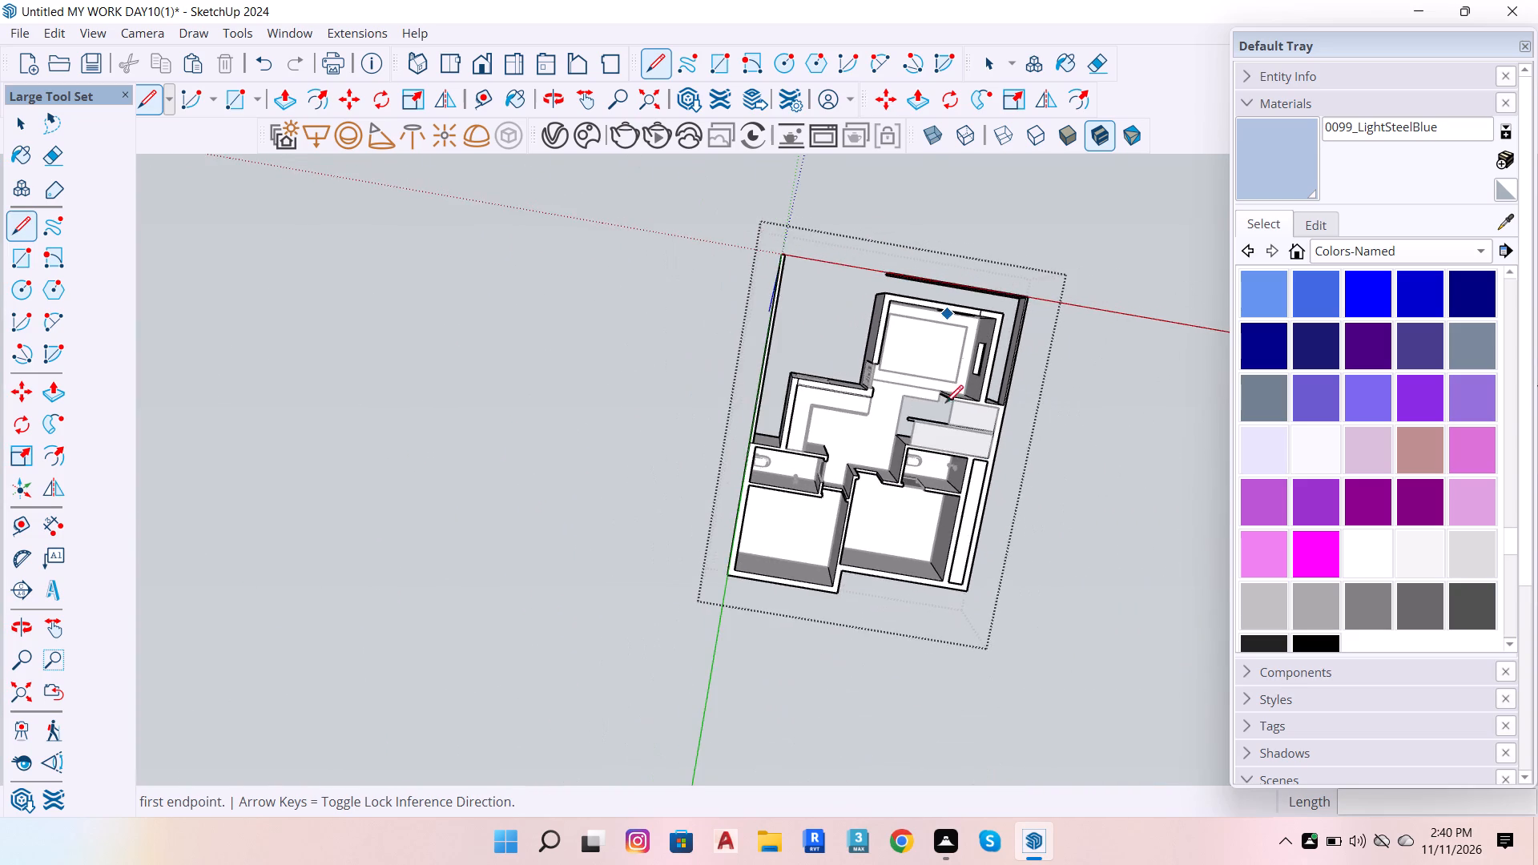
{"action": "scroll", "coordinate": [943, 432], "scroll_direction": "up", "scroll_amount": 7}
{"action": "scroll", "coordinate": [949, 435], "scroll_direction": "up", "scroll_amount": 14}
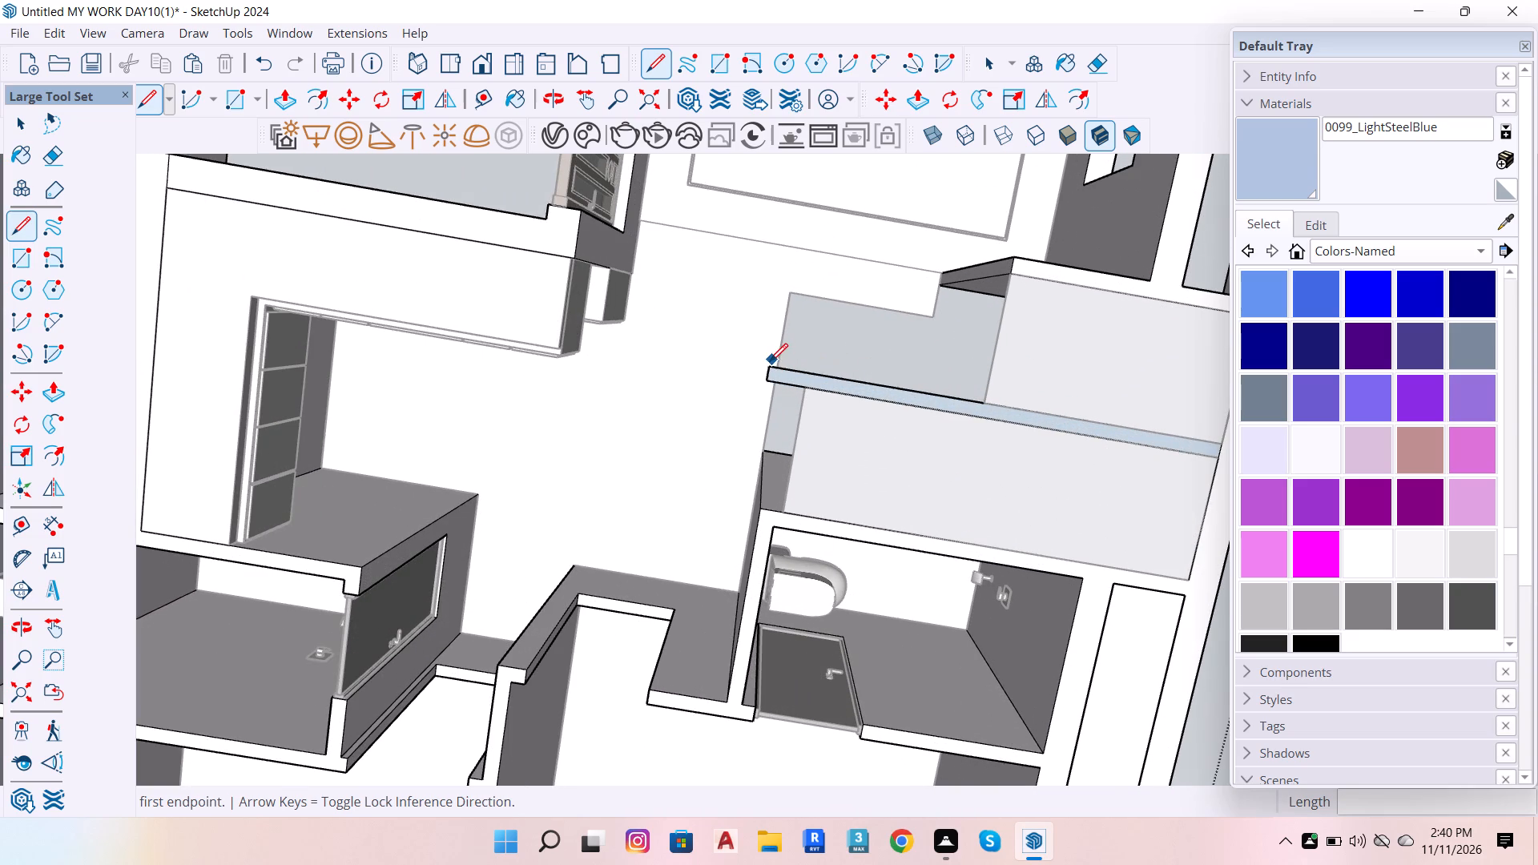
{"action": "left_click", "coordinate": [769, 368]}
{"action": "left_click", "coordinate": [767, 380]}
{"action": "left_click", "coordinate": [981, 406]}
{"action": "left_click", "coordinate": [979, 417]}
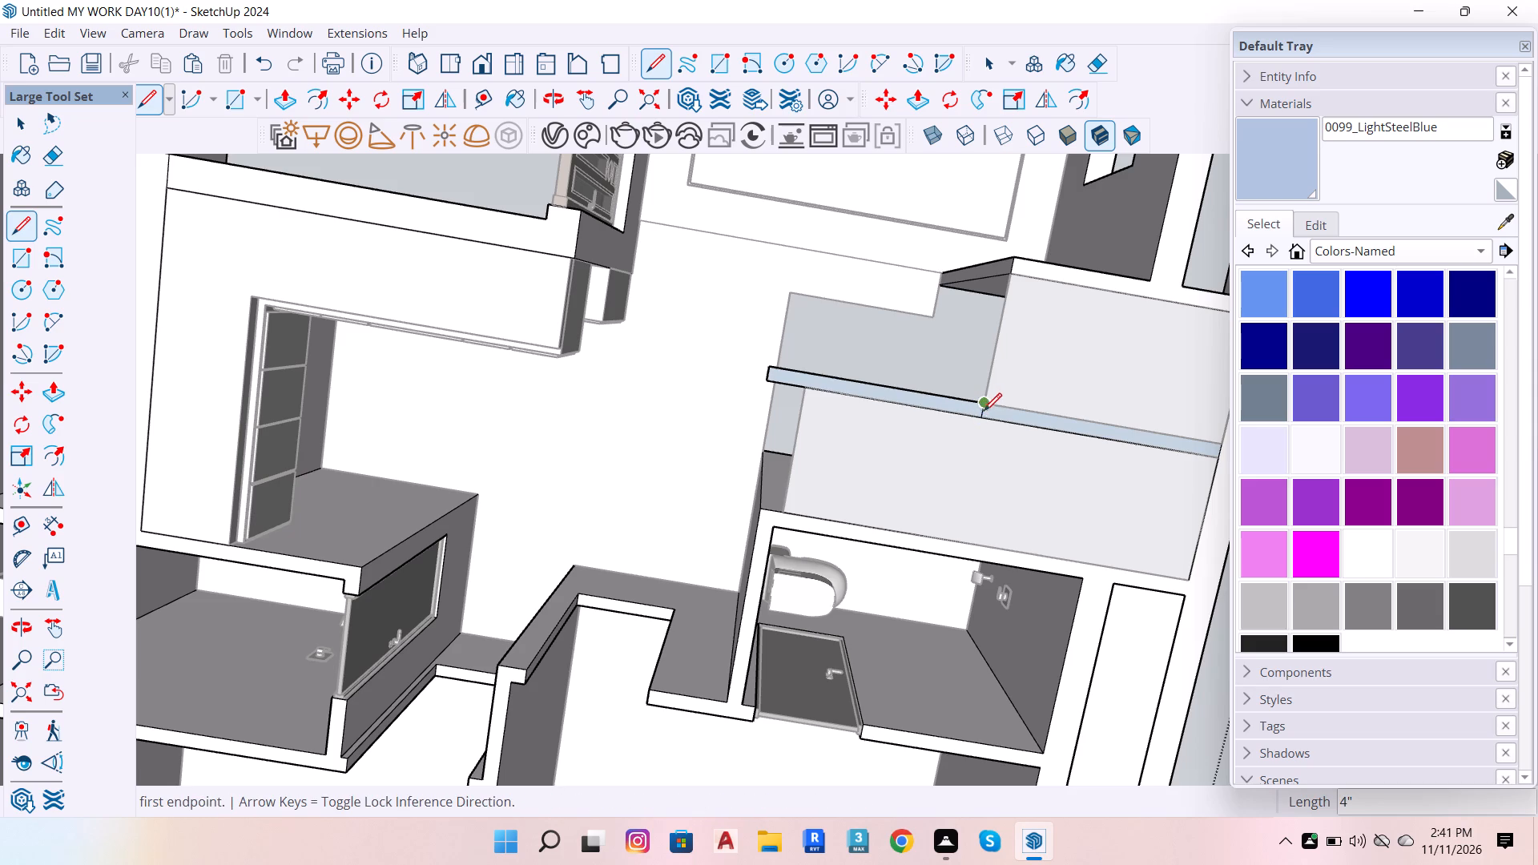
Reverse both bottom face segments of the thin interior wall so their front sides point outward.
{"action": "scroll", "coordinate": [991, 407], "scroll_direction": "up", "scroll_amount": 6}
{"action": "key", "text": "space"}
{"action": "left_click", "coordinate": [957, 411]}
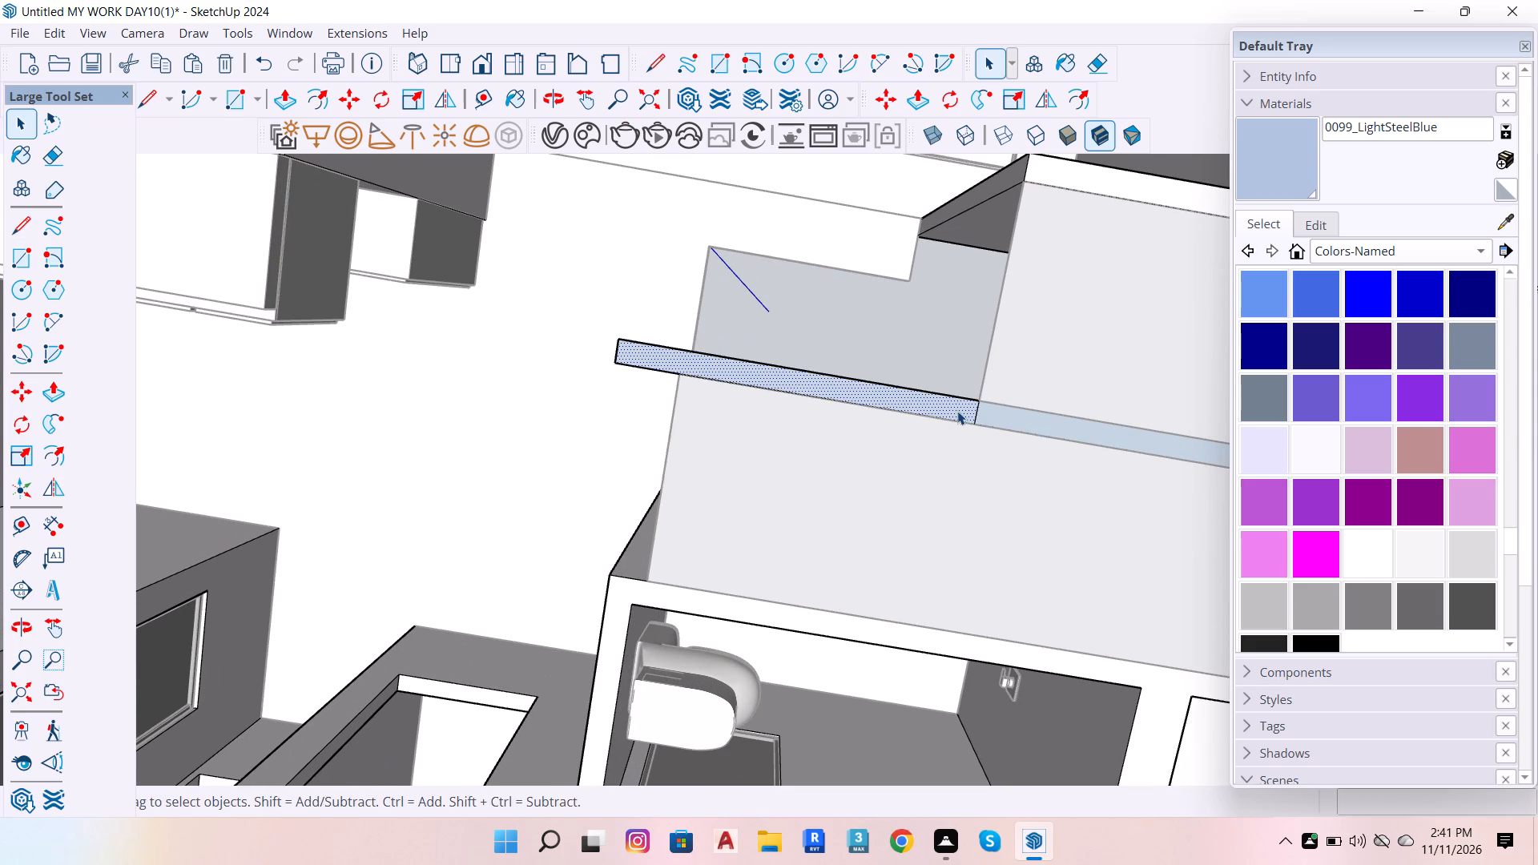
{"action": "right_click", "coordinate": [957, 411]}
{"action": "left_click", "coordinate": [1061, 220]}
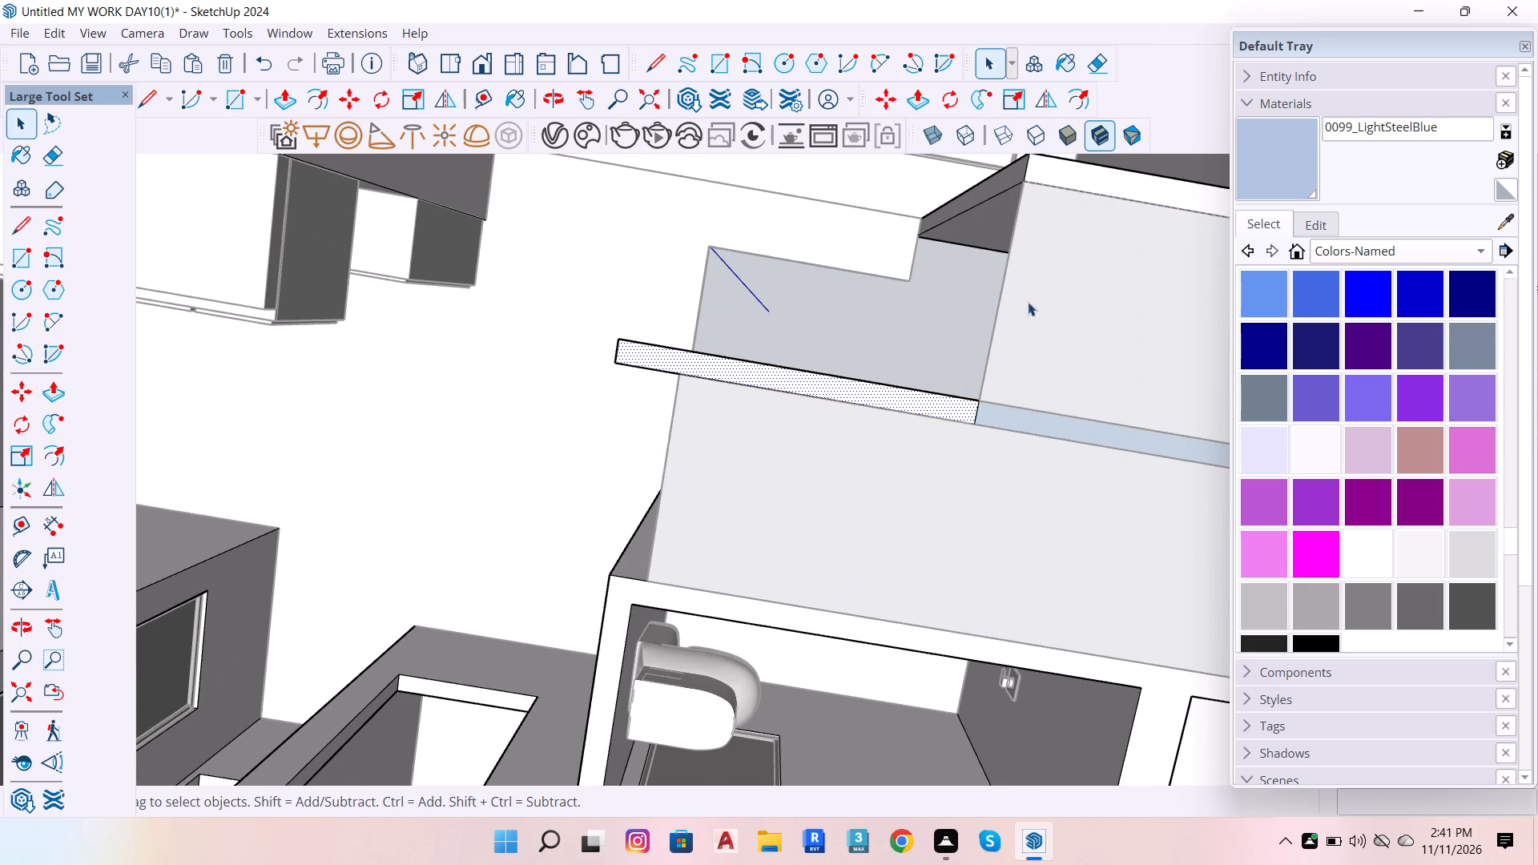
{"action": "right_click", "coordinate": [1025, 415]}
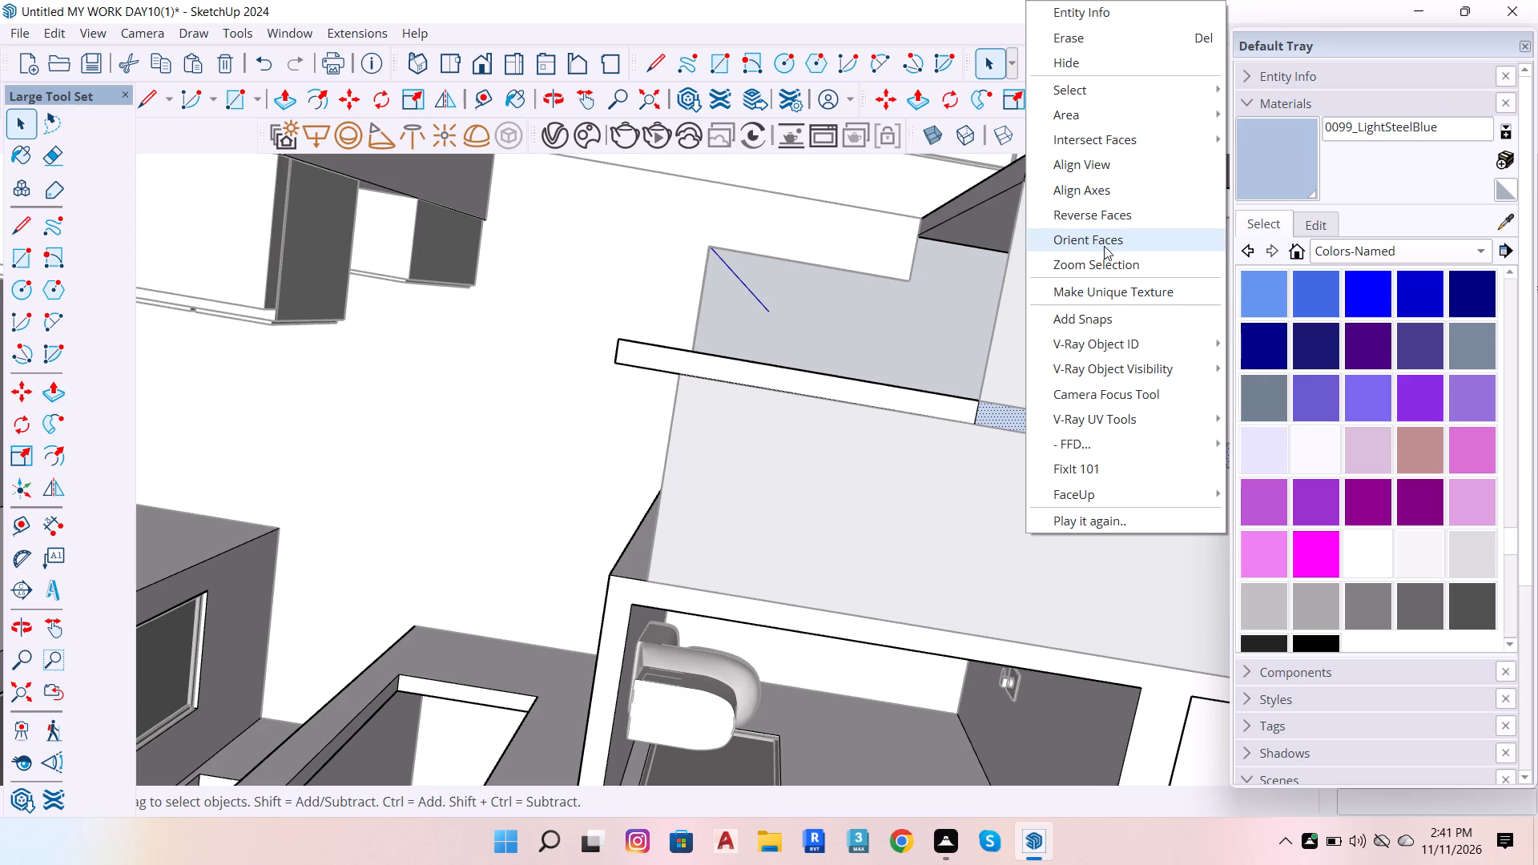
{"action": "left_click", "coordinate": [1106, 222]}
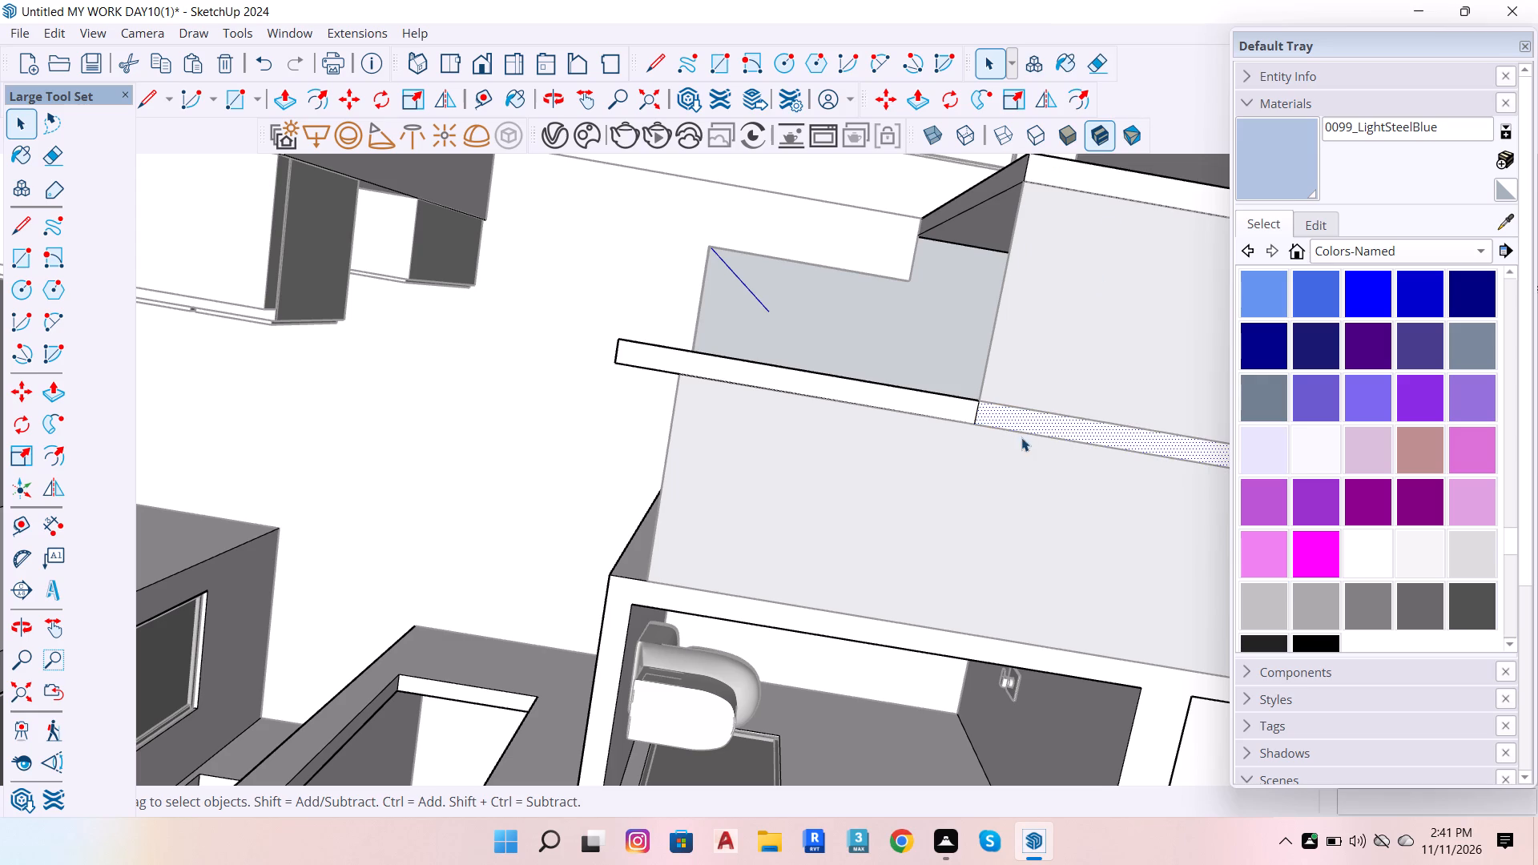
Erase the dividing line between the thin wall's two bottom faces, and undo the extra erasure of its long edge.
{"action": "scroll", "coordinate": [994, 413], "scroll_direction": "up", "scroll_amount": 7}
{"action": "left_click", "coordinate": [956, 420]}
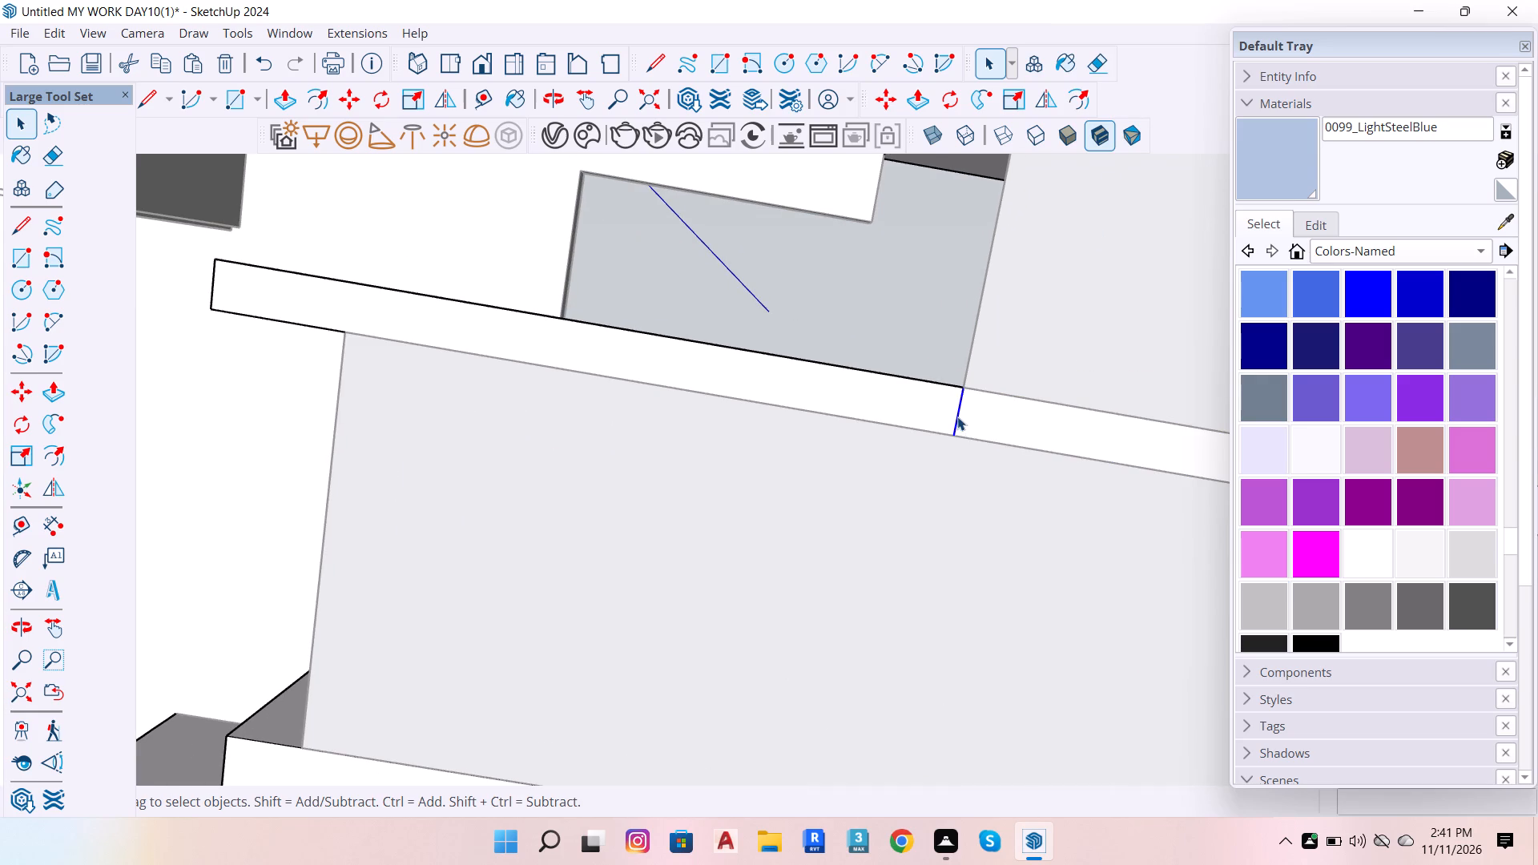
{"action": "key", "text": "e"}
{"action": "left_click_drag", "start_coordinate": [971, 408], "coordinate": [958, 407]}
{"action": "scroll", "coordinate": [996, 417], "scroll_direction": "down", "scroll_amount": 4}
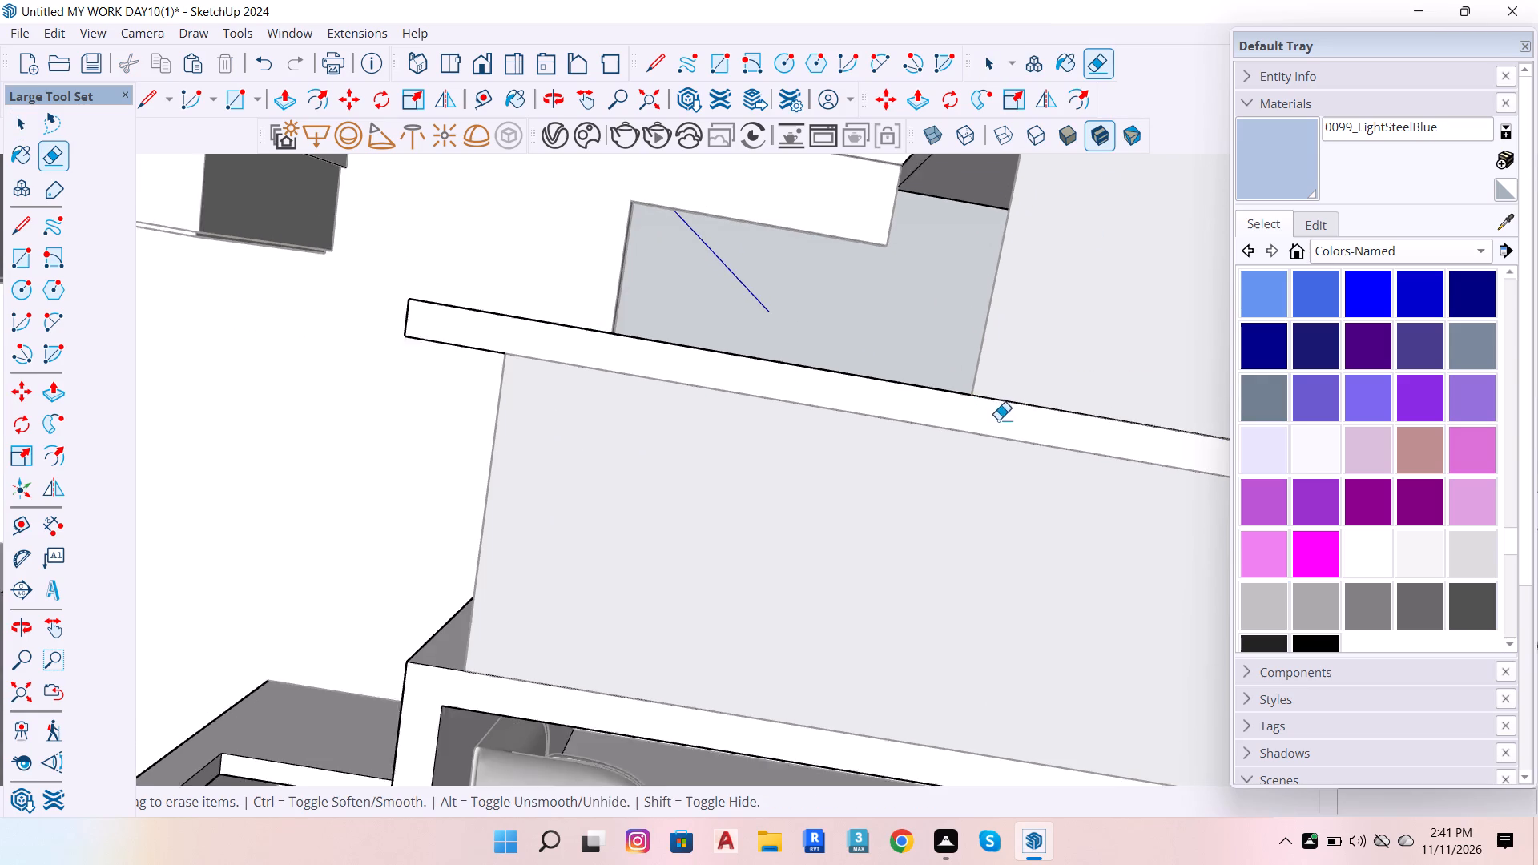
{"action": "left_click", "coordinate": [965, 399]}
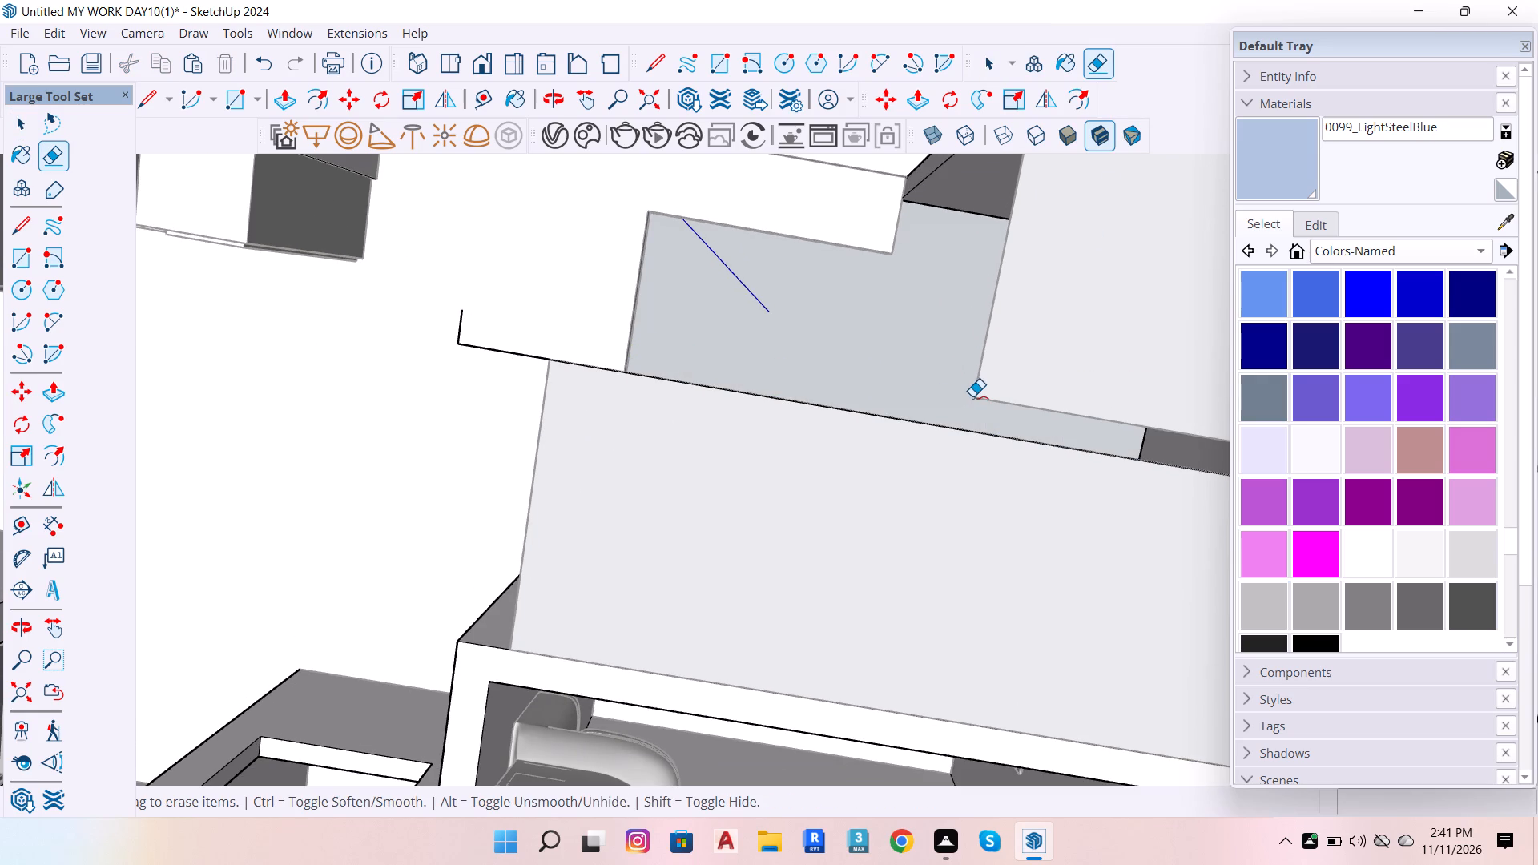
{"action": "key", "text": "ctrl+z"}
Erase the short line separating the thin interior wall's bottom face from the outer wall's bottom face.
{"action": "scroll", "coordinate": [954, 483], "scroll_direction": "down", "scroll_amount": 7}
{"action": "scroll", "coordinate": [880, 534], "scroll_direction": "down", "scroll_amount": 6}
{"action": "scroll", "coordinate": [776, 517], "scroll_direction": "down", "scroll_amount": 13}
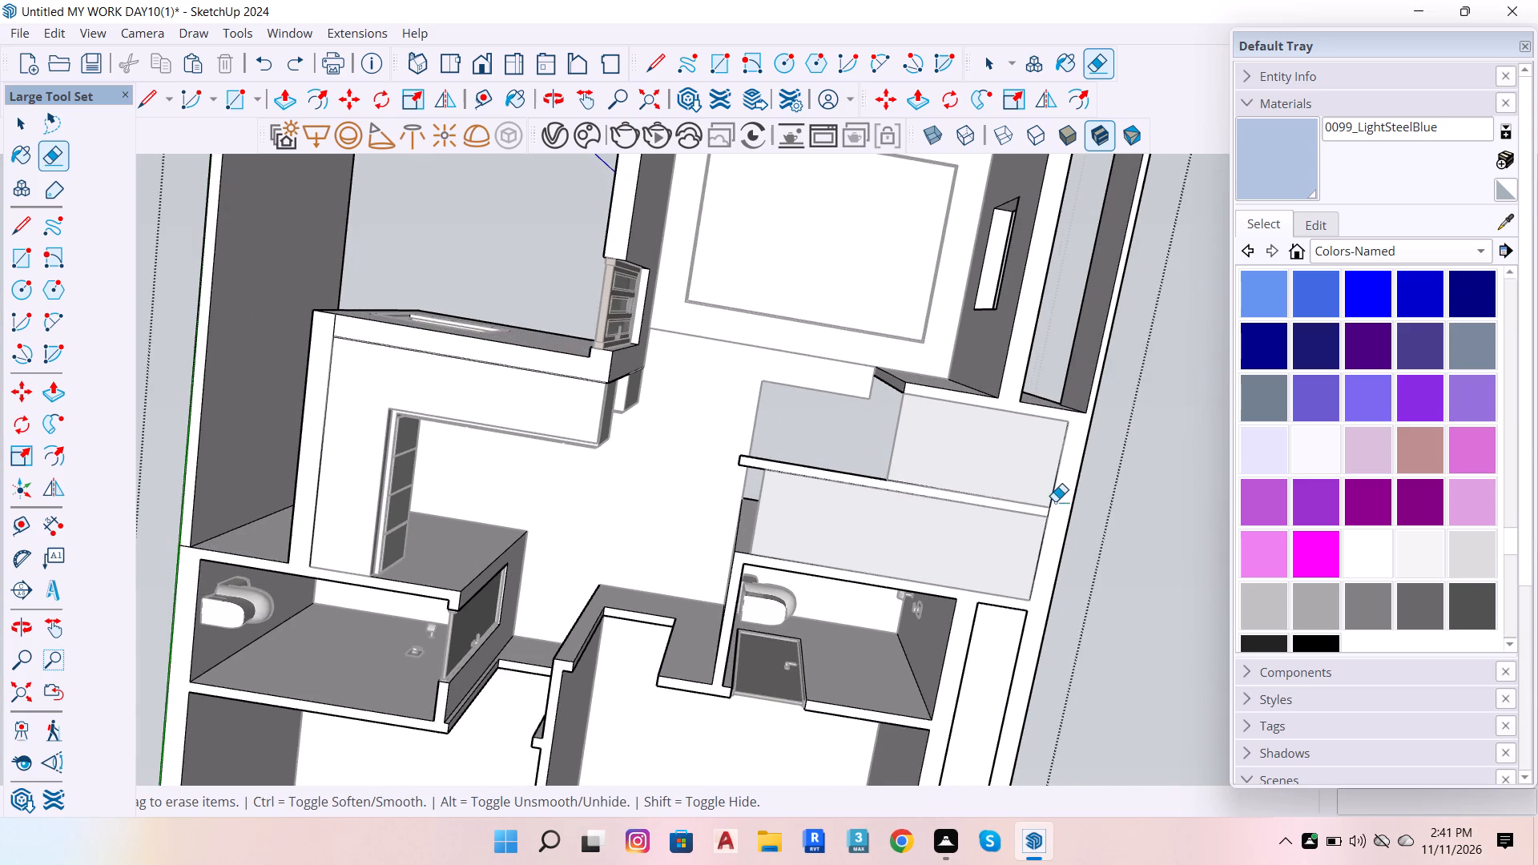
{"action": "scroll", "coordinate": [1055, 501], "scroll_direction": "up", "scroll_amount": 13}
{"action": "left_click", "coordinate": [1043, 521]}
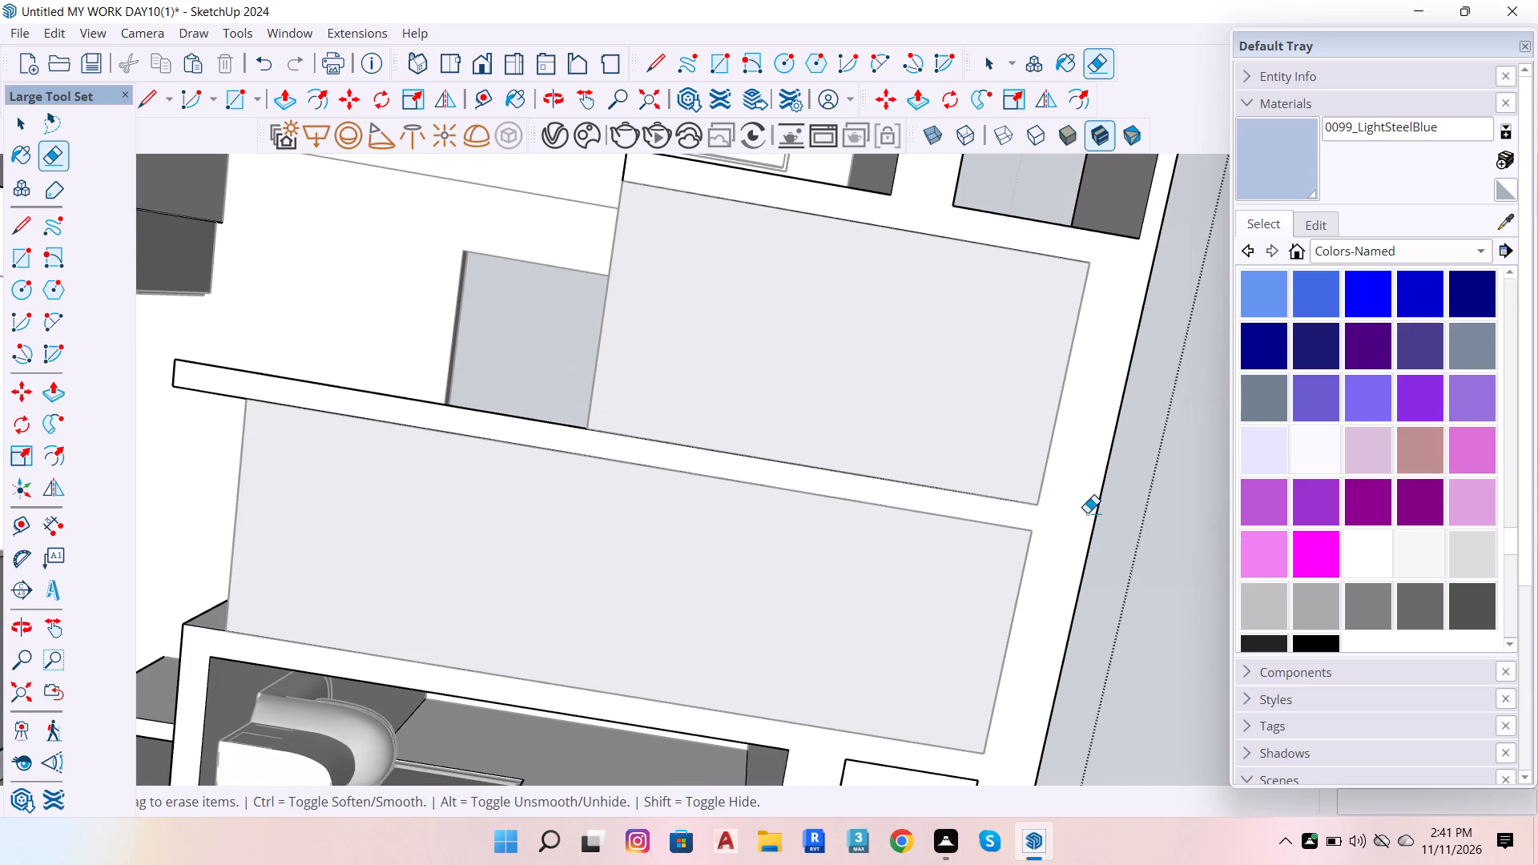
{"action": "scroll", "coordinate": [1092, 525], "scroll_direction": "down", "scroll_amount": 20}
{"action": "scroll", "coordinate": [1092, 525], "scroll_direction": "down", "scroll_amount": 1}
{"action": "key", "text": "space"}
{"action": "scroll", "coordinate": [1034, 577], "scroll_direction": "down", "scroll_amount": 7}
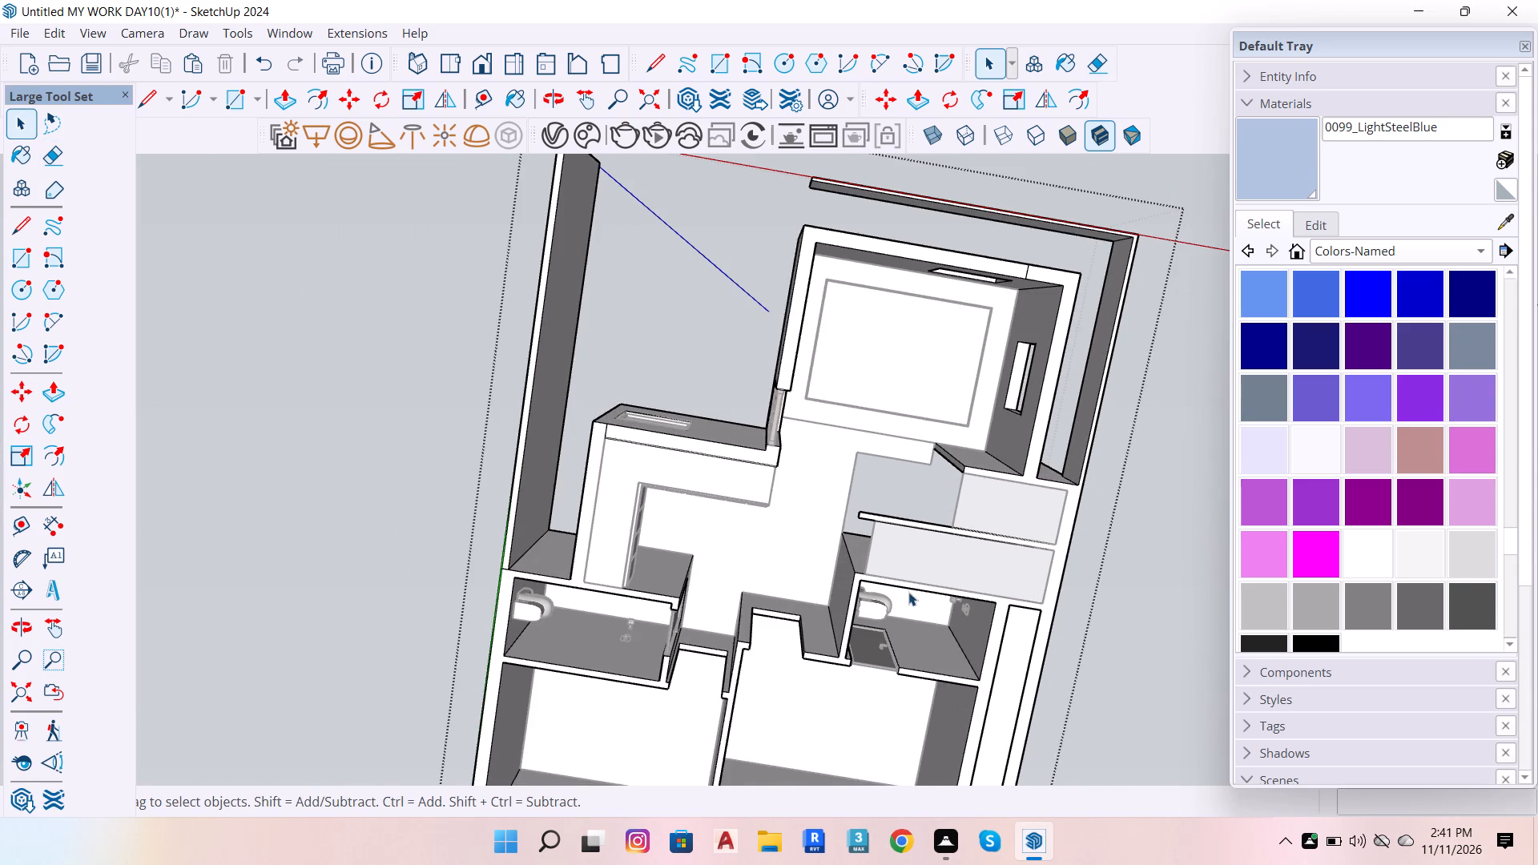
Erase the short dividing line across the walls' bottom face at the corner next to the window opening.
{"action": "scroll", "coordinate": [908, 592], "scroll_direction": "down", "scroll_amount": 10}
{"action": "scroll", "coordinate": [754, 505], "scroll_direction": "up", "scroll_amount": 20}
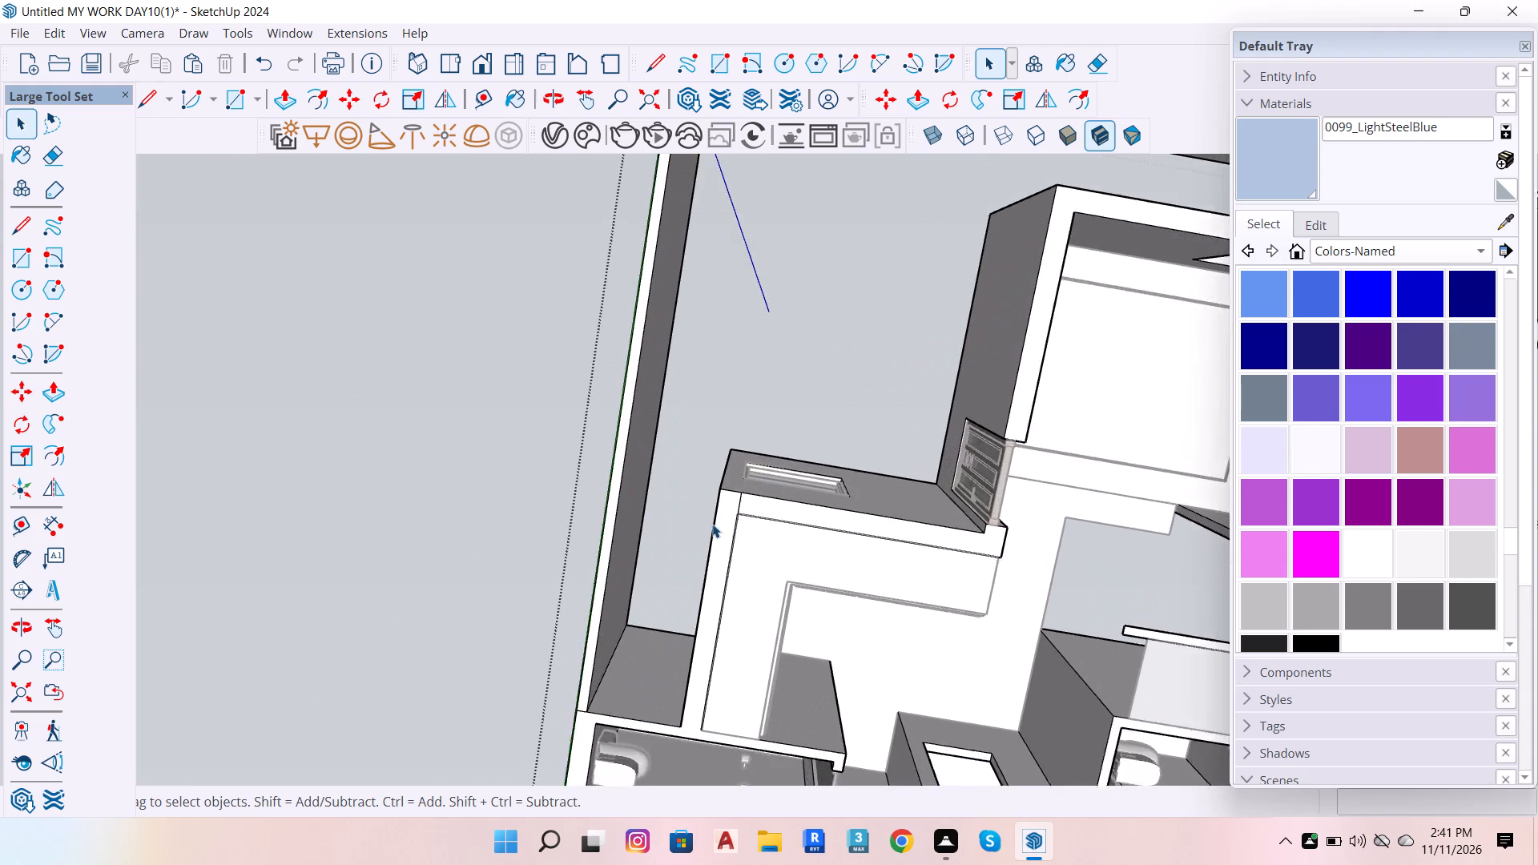
{"action": "scroll", "coordinate": [712, 524], "scroll_direction": "up", "scroll_amount": 9}
{"action": "key", "text": "e"}
{"action": "scroll", "coordinate": [762, 509], "scroll_direction": "up", "scroll_amount": 4}
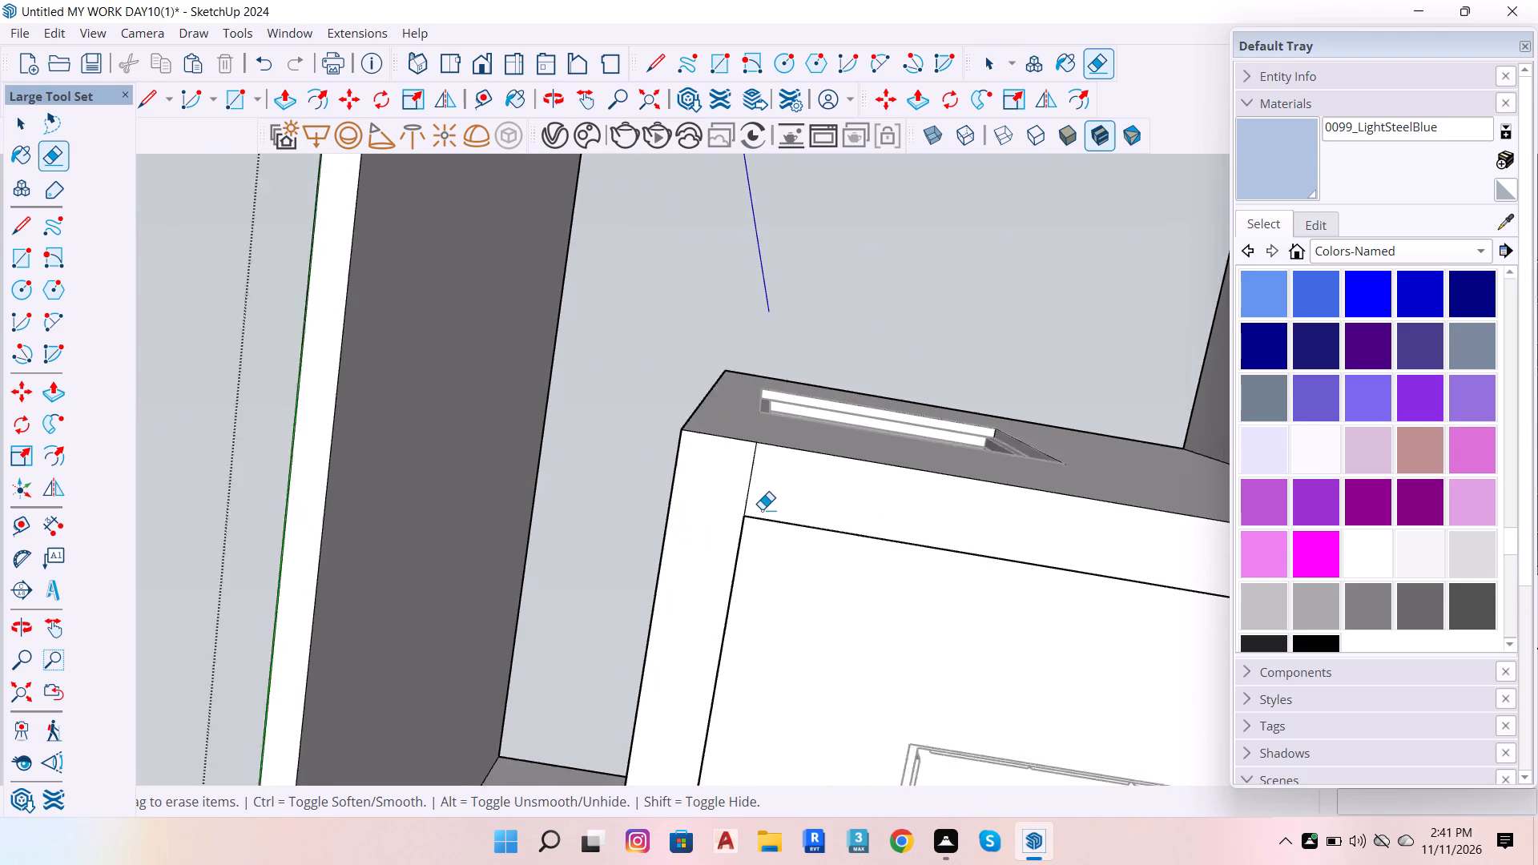
{"action": "scroll", "coordinate": [762, 509], "scroll_direction": "up", "scroll_amount": 3}
{"action": "left_click_drag", "start_coordinate": [738, 482], "coordinate": [755, 475]}
Erase the short line where the long outer wall's bottom face meets the bathroom wall.
{"action": "scroll", "coordinate": [774, 461], "scroll_direction": "down", "scroll_amount": 7}
{"action": "scroll", "coordinate": [830, 400], "scroll_direction": "down", "scroll_amount": 3}
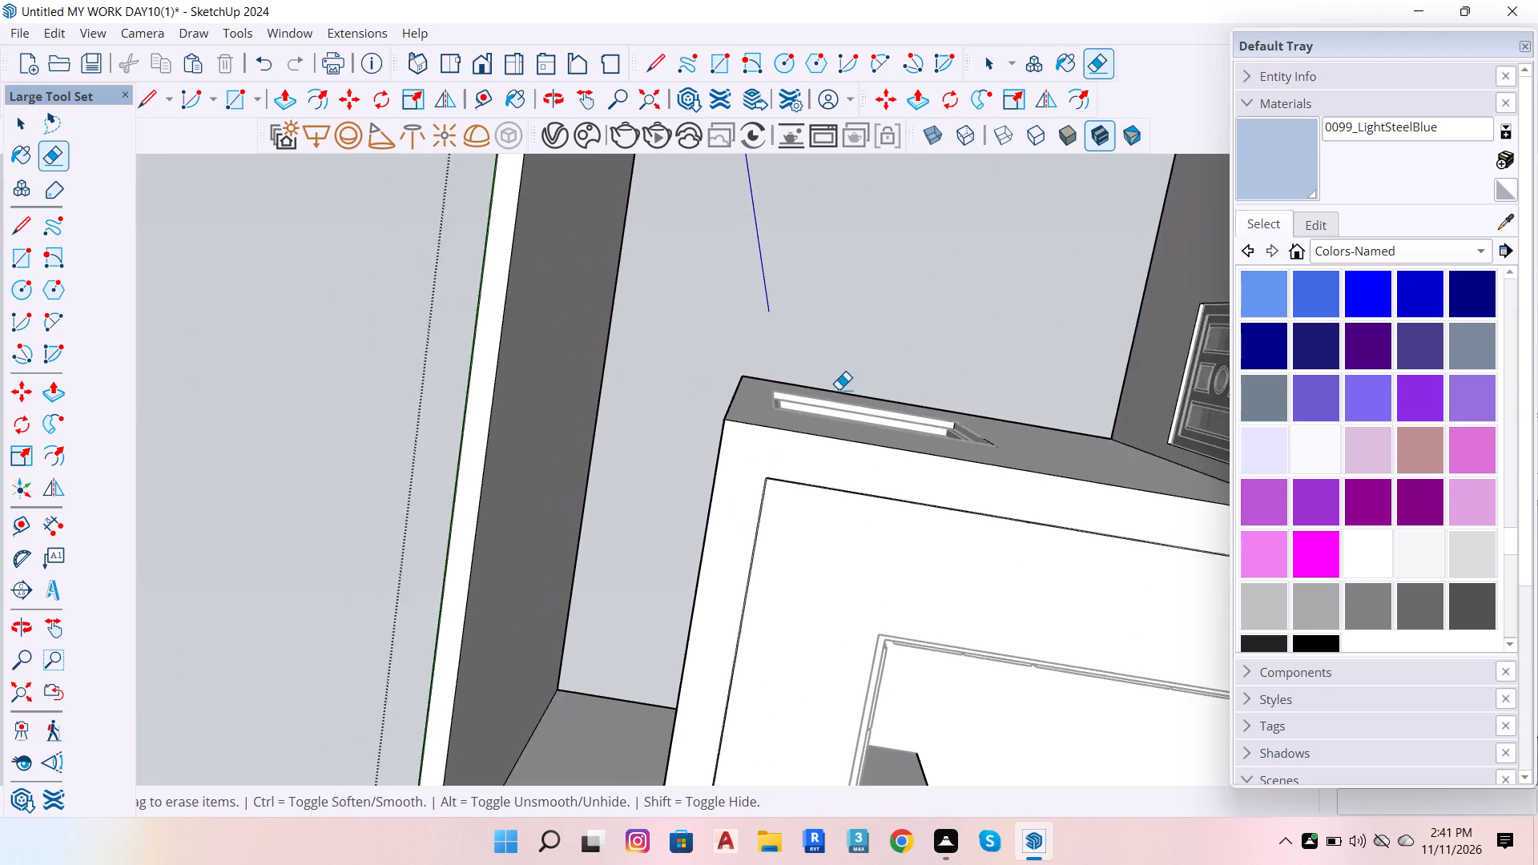
{"action": "scroll", "coordinate": [839, 389], "scroll_direction": "down", "scroll_amount": 10}
{"action": "scroll", "coordinate": [846, 504], "scroll_direction": "down", "scroll_amount": 7}
{"action": "scroll", "coordinate": [722, 587], "scroll_direction": "up", "scroll_amount": 10}
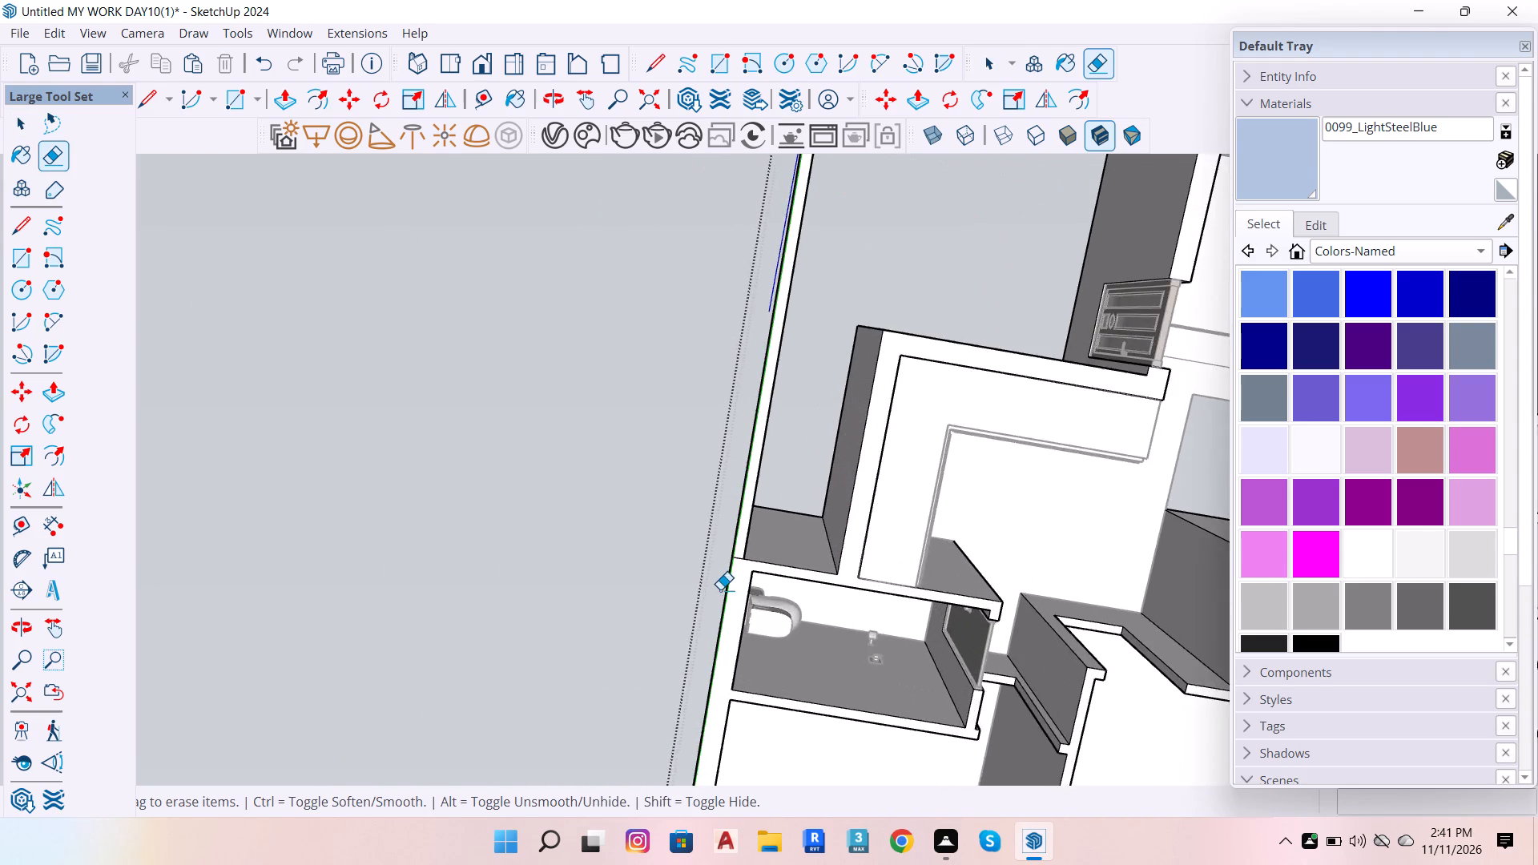
{"action": "scroll", "coordinate": [720, 589], "scroll_direction": "up", "scroll_amount": 12}
{"action": "scroll", "coordinate": [754, 532], "scroll_direction": "up", "scroll_amount": 7}
{"action": "left_click_drag", "start_coordinate": [750, 516], "coordinate": [743, 529]}
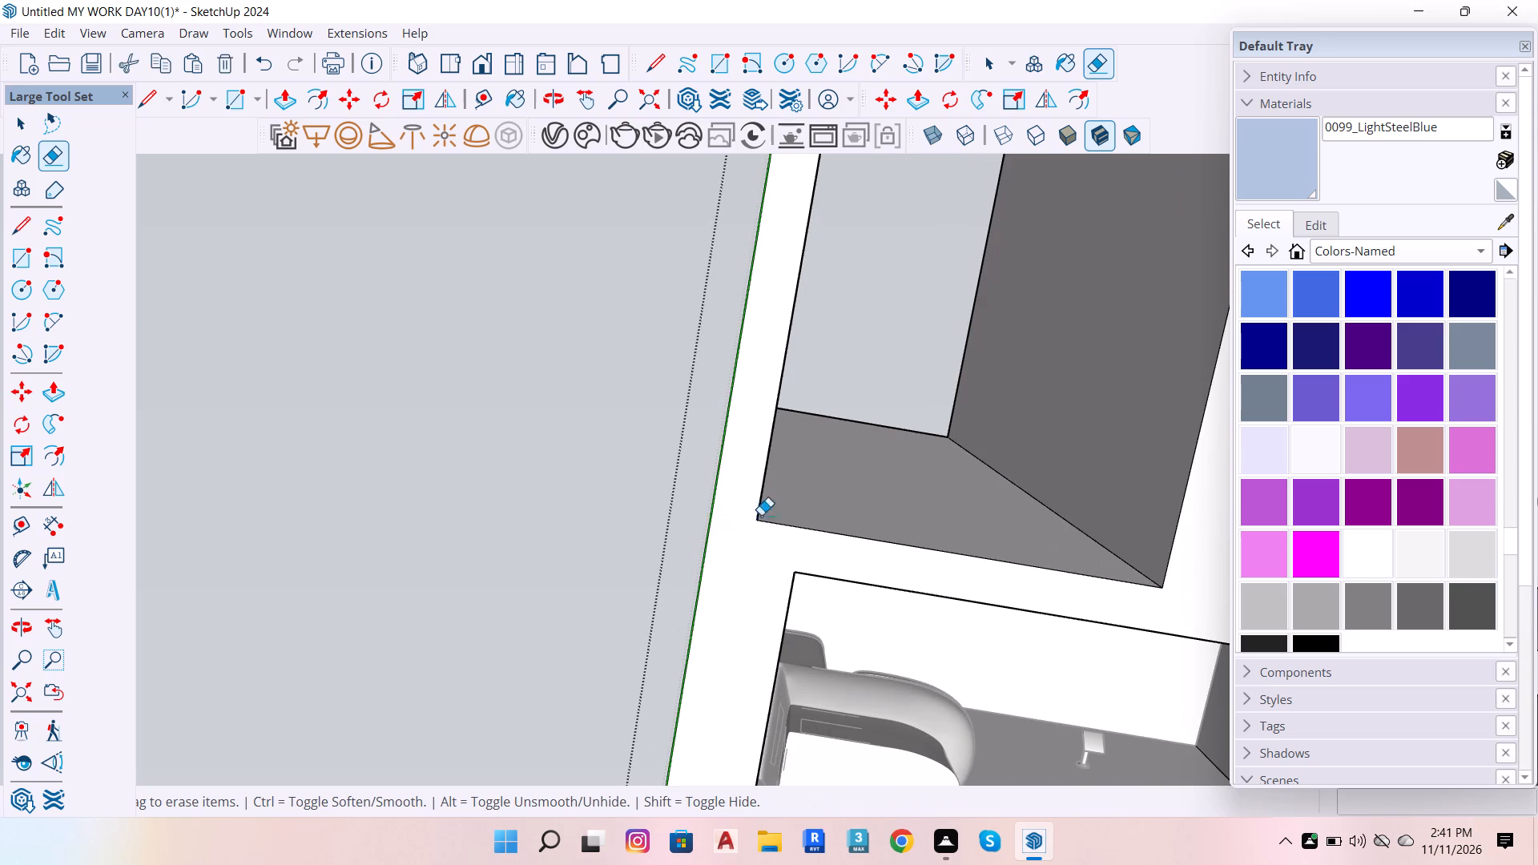
Erase the vertical line dividing the long outer wall's exterior side face beside the bathroom.
{"action": "scroll", "coordinate": [807, 489], "scroll_direction": "down", "scroll_amount": 6}
{"action": "scroll", "coordinate": [943, 407], "scroll_direction": "down", "scroll_amount": 14}
{"action": "scroll", "coordinate": [934, 469], "scroll_direction": "down", "scroll_amount": 7}
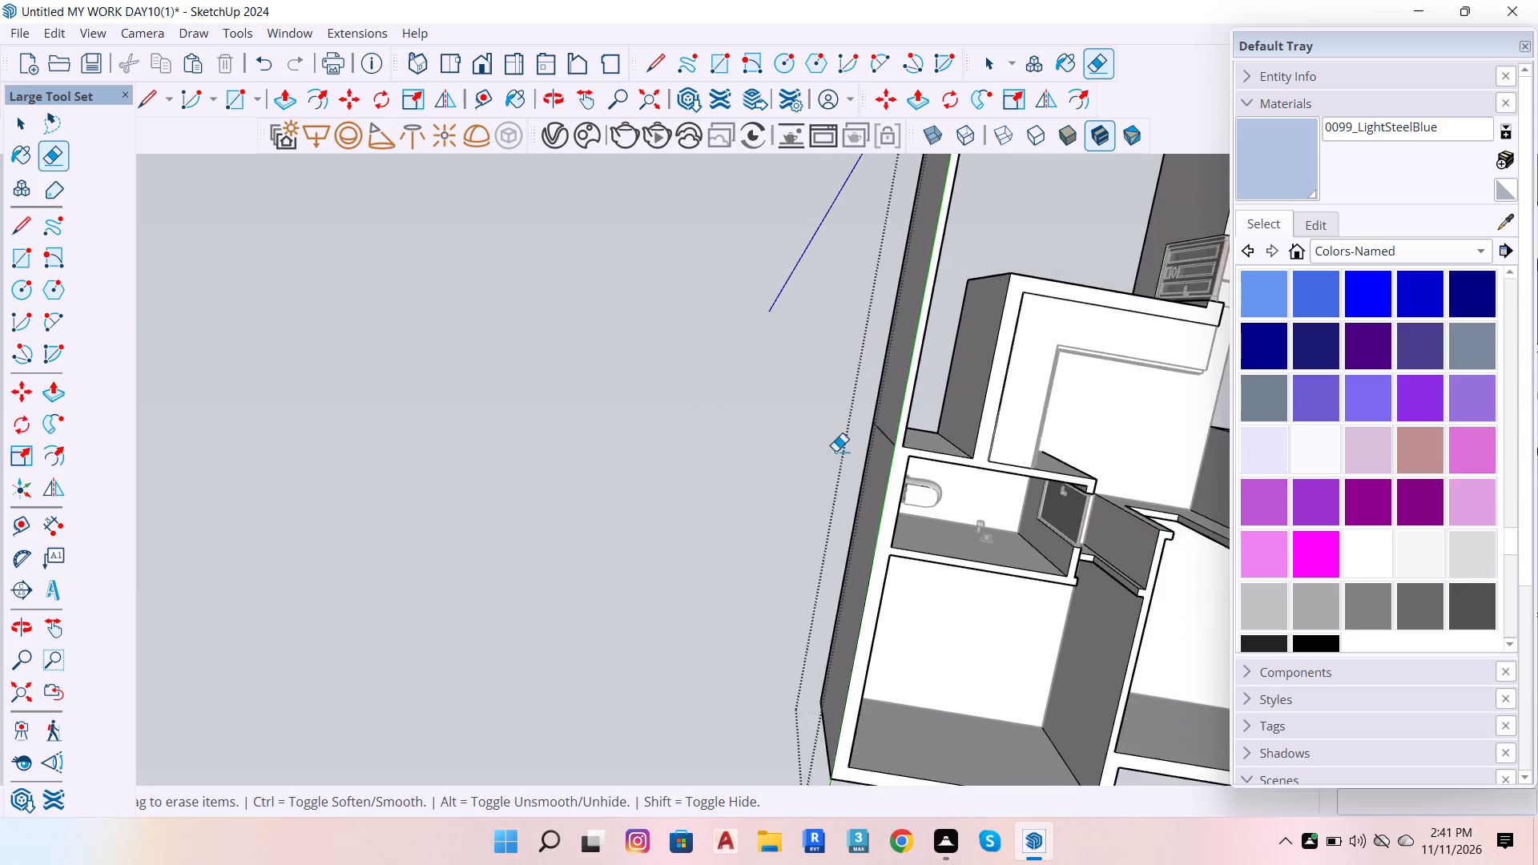
{"action": "scroll", "coordinate": [811, 438], "scroll_direction": "up", "scroll_amount": 14}
{"action": "scroll", "coordinate": [929, 415], "scroll_direction": "up", "scroll_amount": 9}
{"action": "left_click_drag", "start_coordinate": [929, 415], "coordinate": [932, 421]}
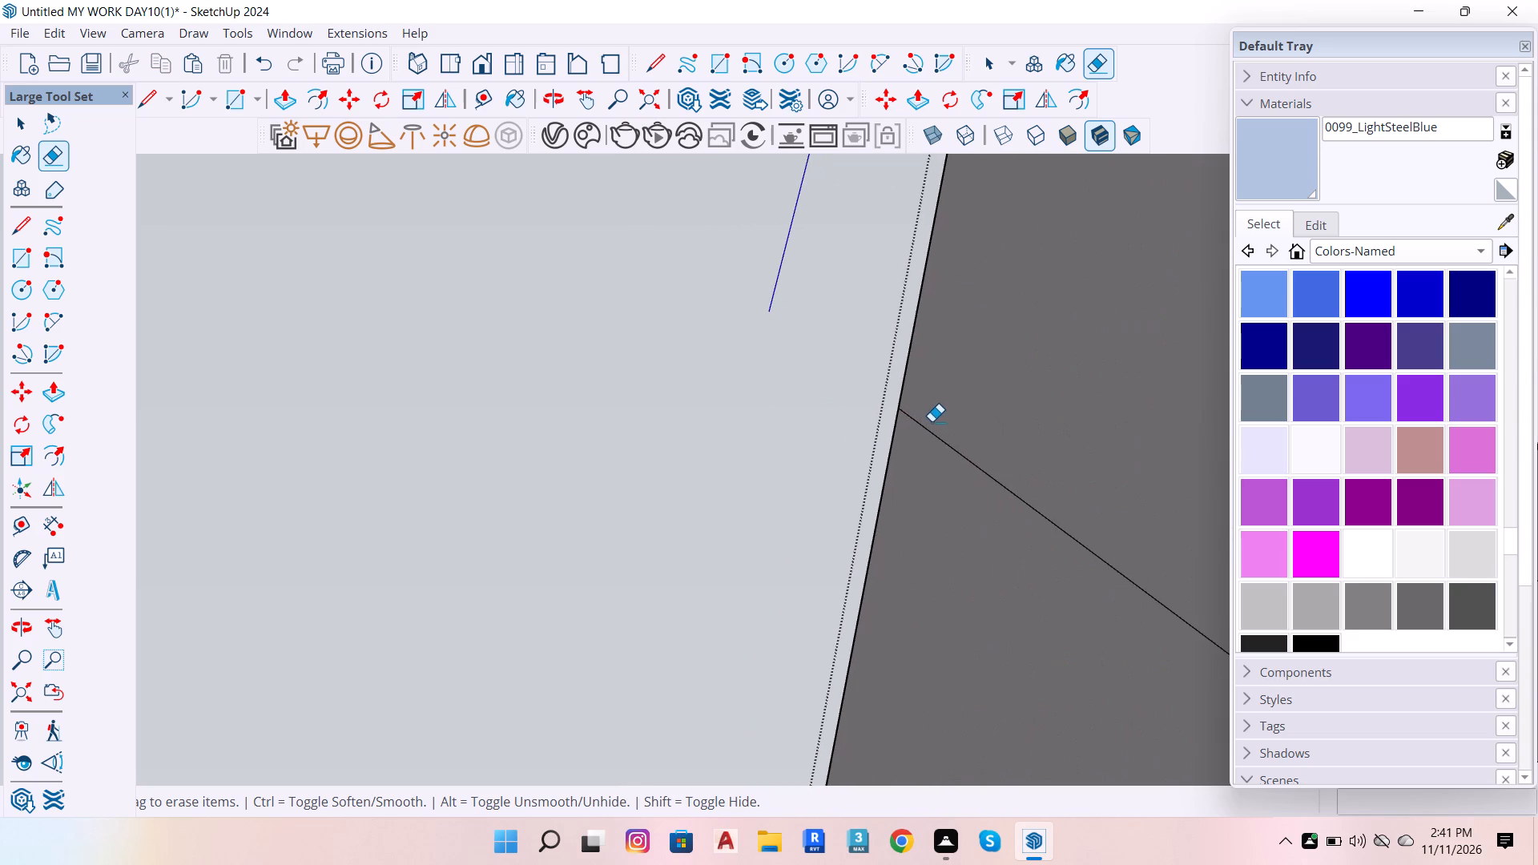
{"action": "left_click_drag", "start_coordinate": [932, 421], "coordinate": [936, 438]}
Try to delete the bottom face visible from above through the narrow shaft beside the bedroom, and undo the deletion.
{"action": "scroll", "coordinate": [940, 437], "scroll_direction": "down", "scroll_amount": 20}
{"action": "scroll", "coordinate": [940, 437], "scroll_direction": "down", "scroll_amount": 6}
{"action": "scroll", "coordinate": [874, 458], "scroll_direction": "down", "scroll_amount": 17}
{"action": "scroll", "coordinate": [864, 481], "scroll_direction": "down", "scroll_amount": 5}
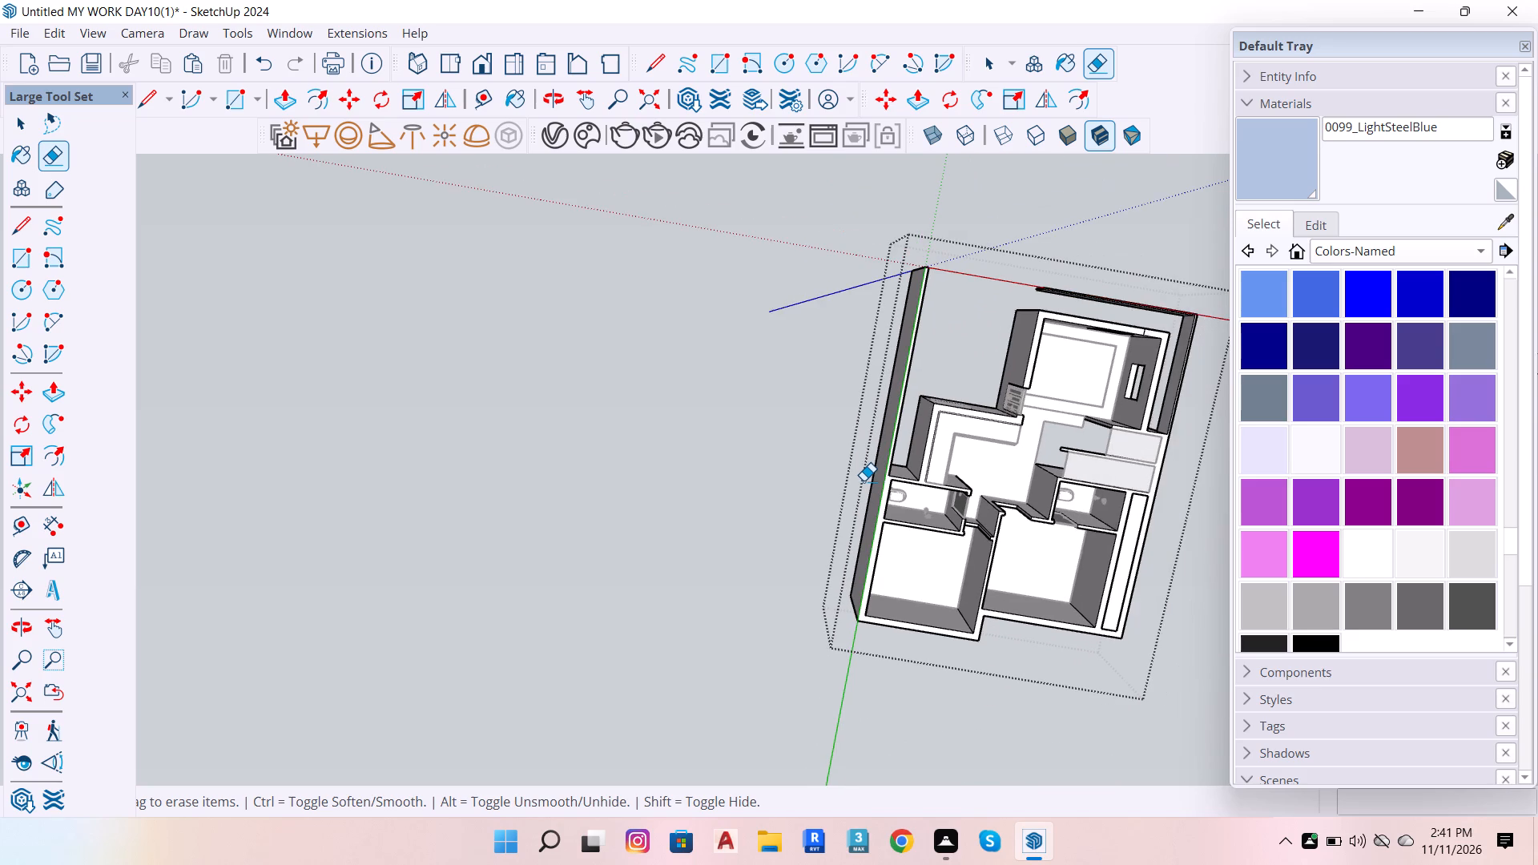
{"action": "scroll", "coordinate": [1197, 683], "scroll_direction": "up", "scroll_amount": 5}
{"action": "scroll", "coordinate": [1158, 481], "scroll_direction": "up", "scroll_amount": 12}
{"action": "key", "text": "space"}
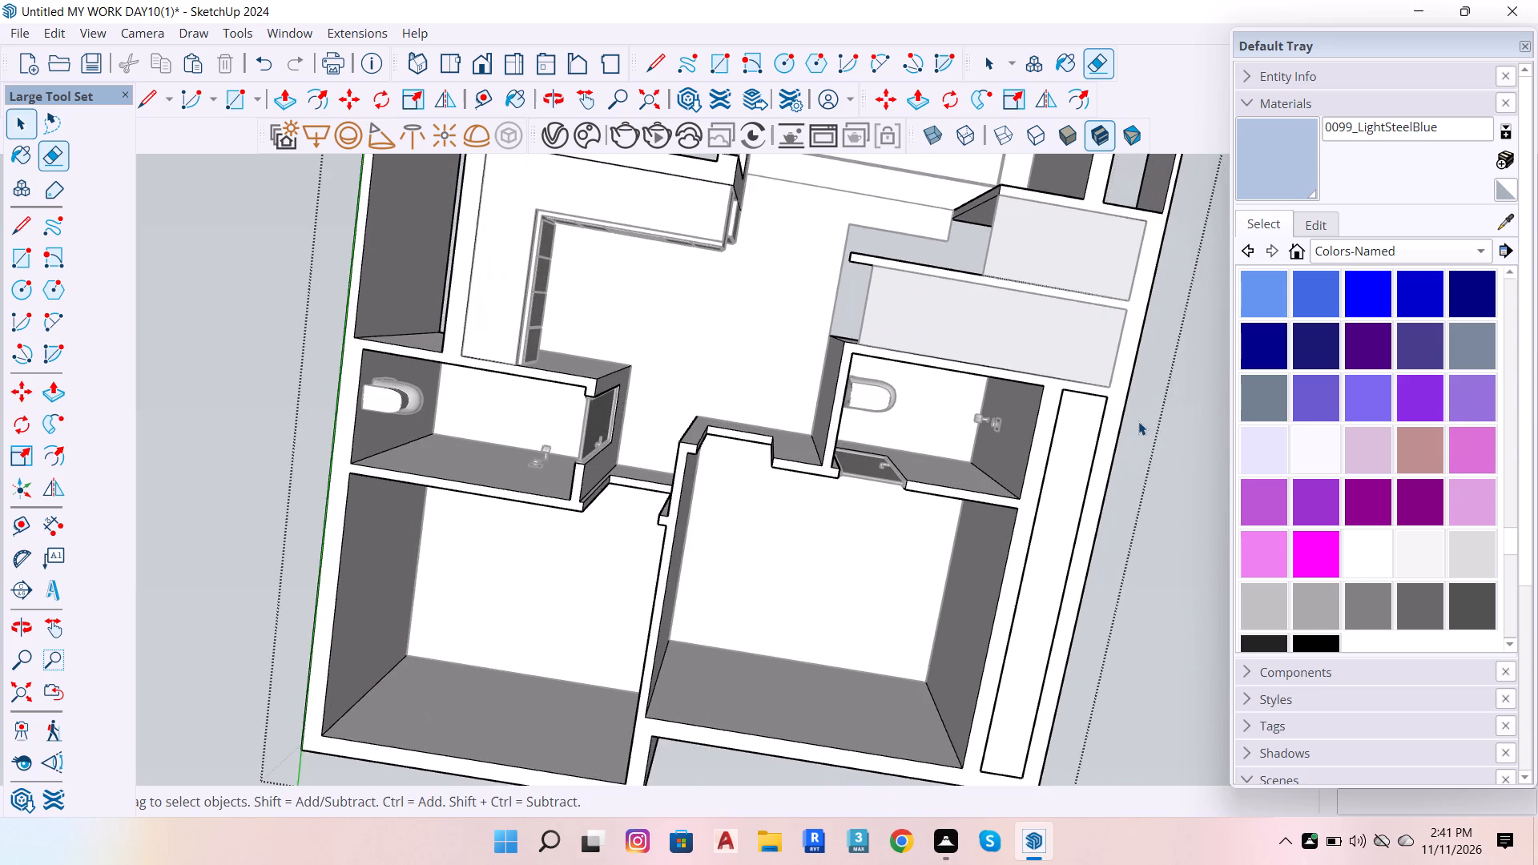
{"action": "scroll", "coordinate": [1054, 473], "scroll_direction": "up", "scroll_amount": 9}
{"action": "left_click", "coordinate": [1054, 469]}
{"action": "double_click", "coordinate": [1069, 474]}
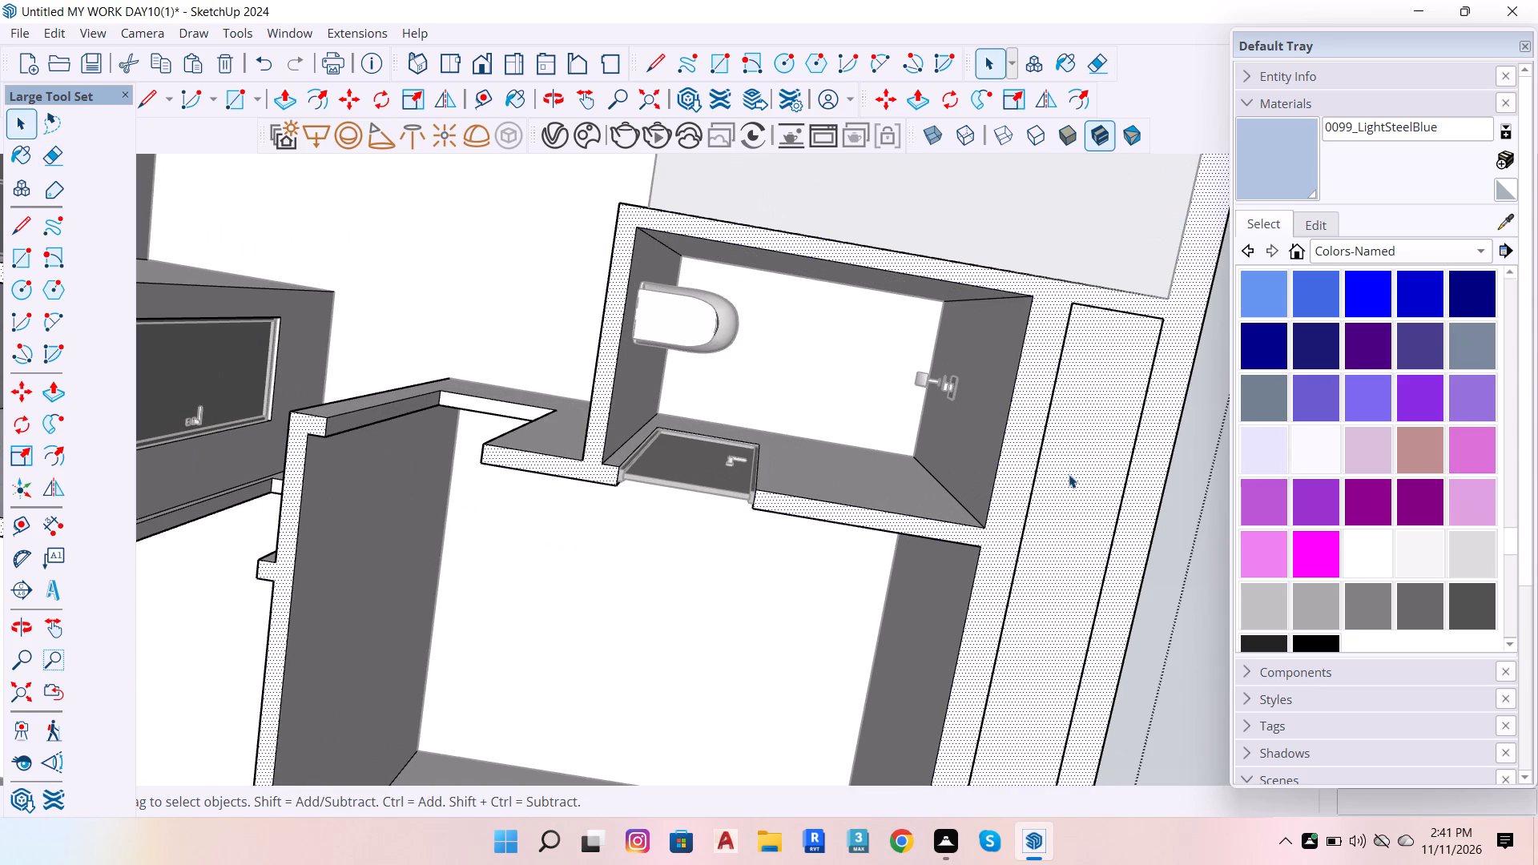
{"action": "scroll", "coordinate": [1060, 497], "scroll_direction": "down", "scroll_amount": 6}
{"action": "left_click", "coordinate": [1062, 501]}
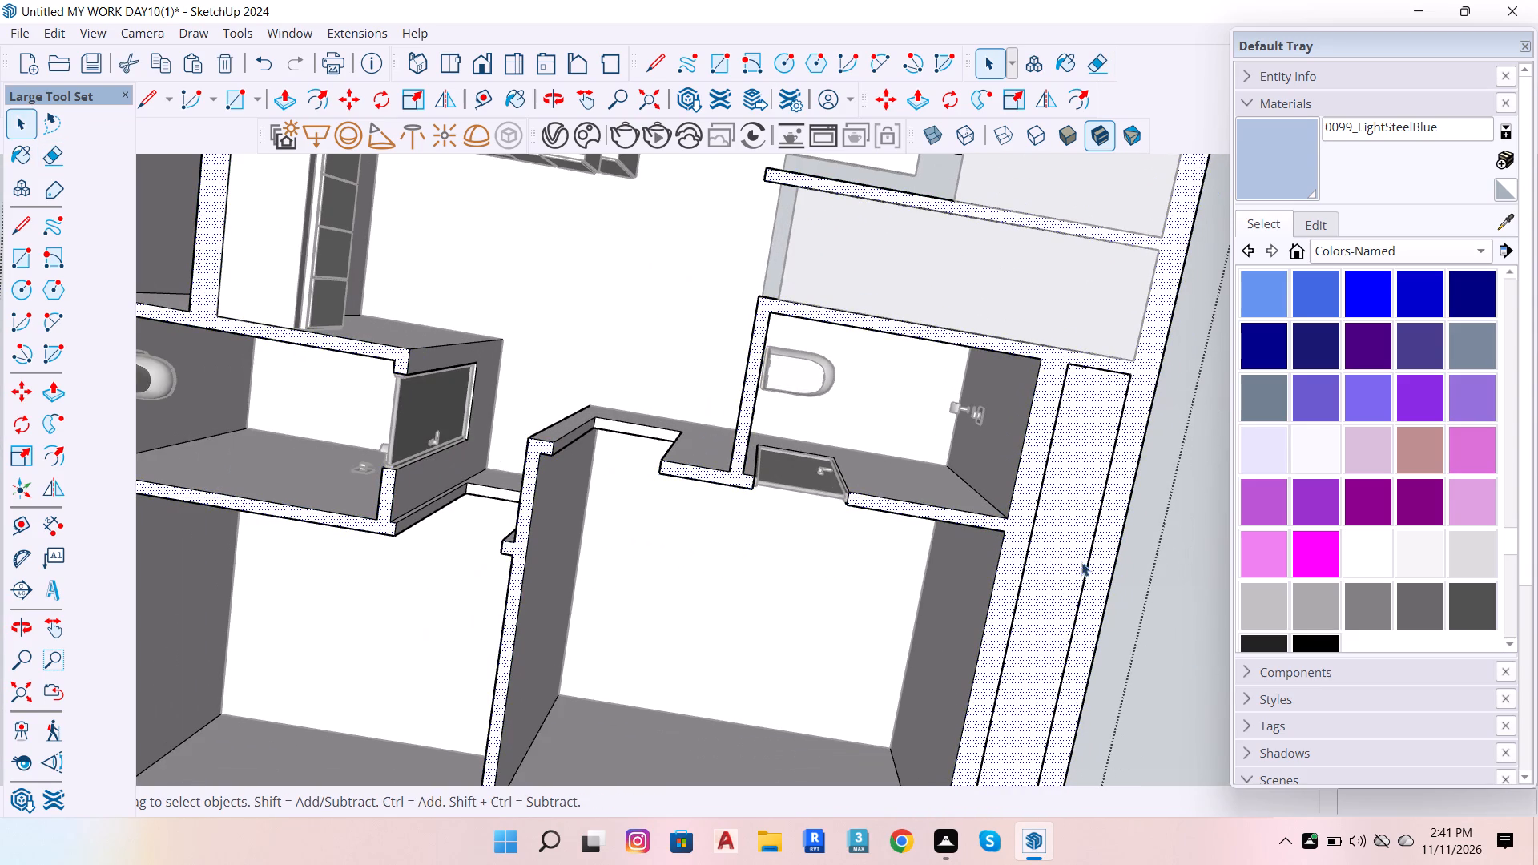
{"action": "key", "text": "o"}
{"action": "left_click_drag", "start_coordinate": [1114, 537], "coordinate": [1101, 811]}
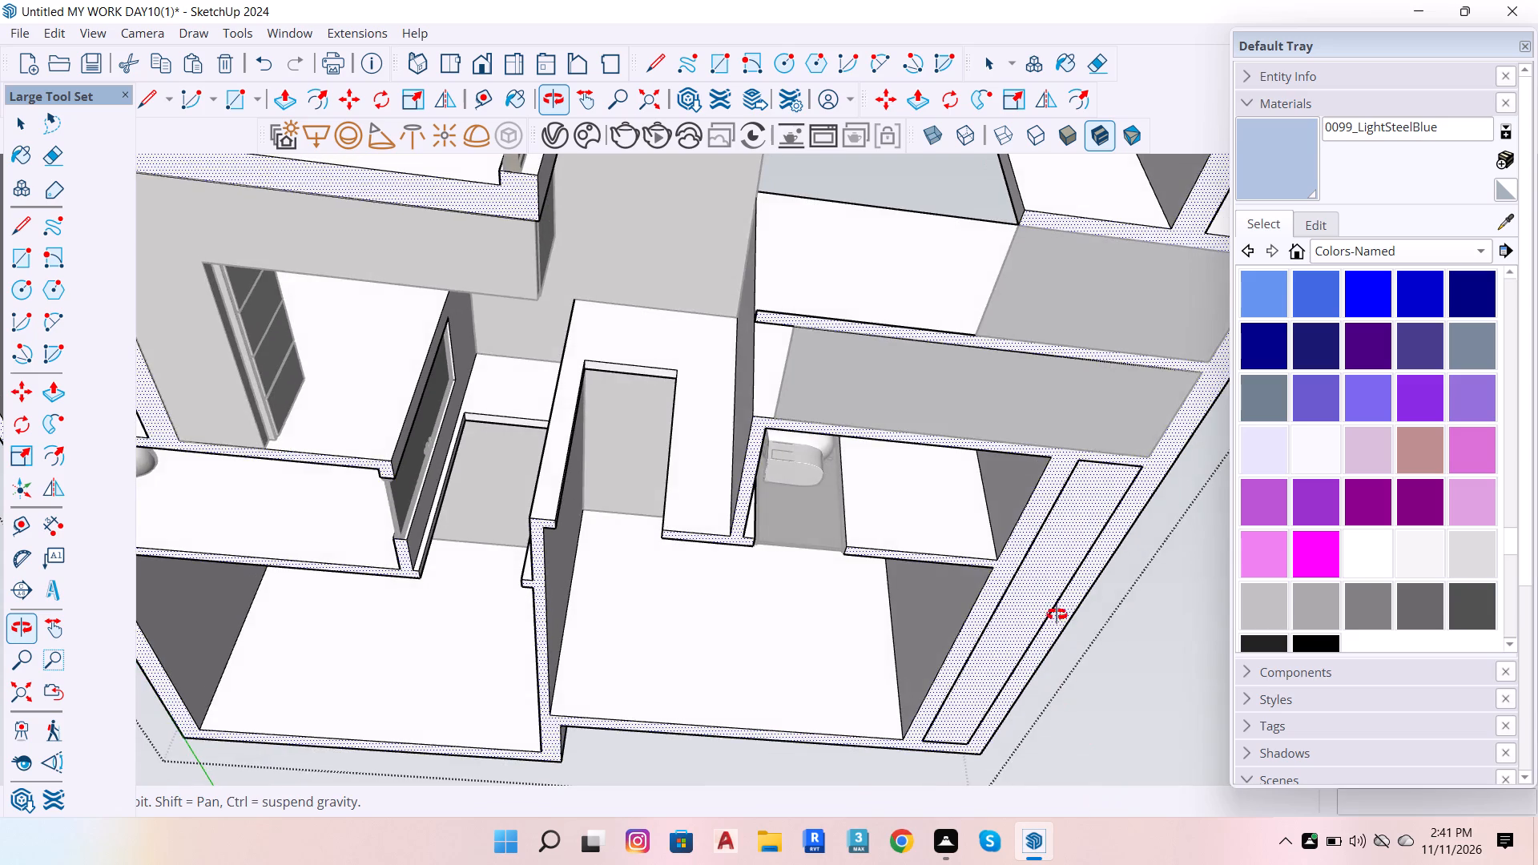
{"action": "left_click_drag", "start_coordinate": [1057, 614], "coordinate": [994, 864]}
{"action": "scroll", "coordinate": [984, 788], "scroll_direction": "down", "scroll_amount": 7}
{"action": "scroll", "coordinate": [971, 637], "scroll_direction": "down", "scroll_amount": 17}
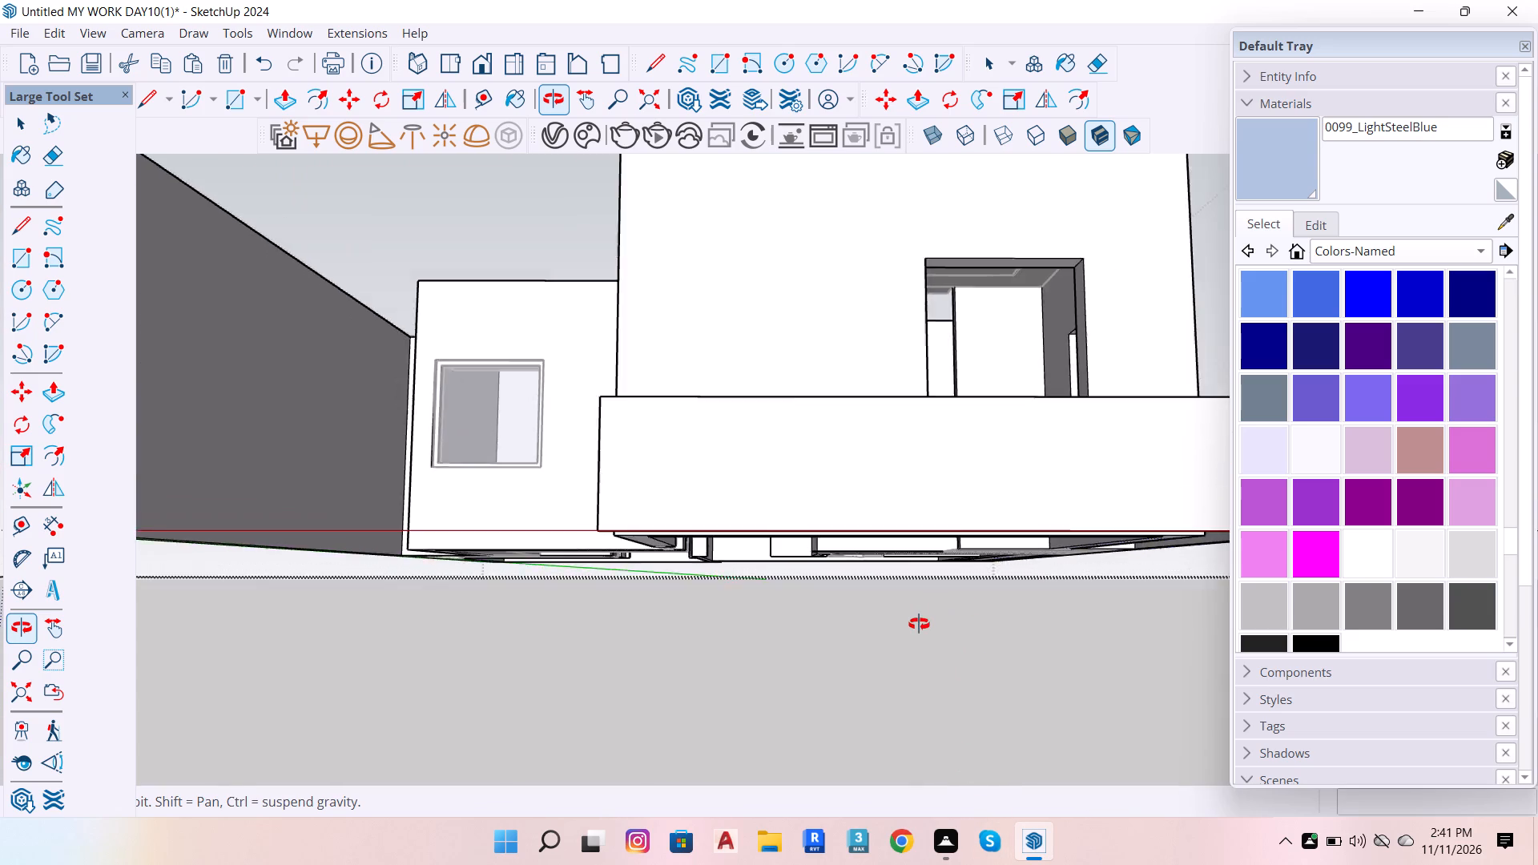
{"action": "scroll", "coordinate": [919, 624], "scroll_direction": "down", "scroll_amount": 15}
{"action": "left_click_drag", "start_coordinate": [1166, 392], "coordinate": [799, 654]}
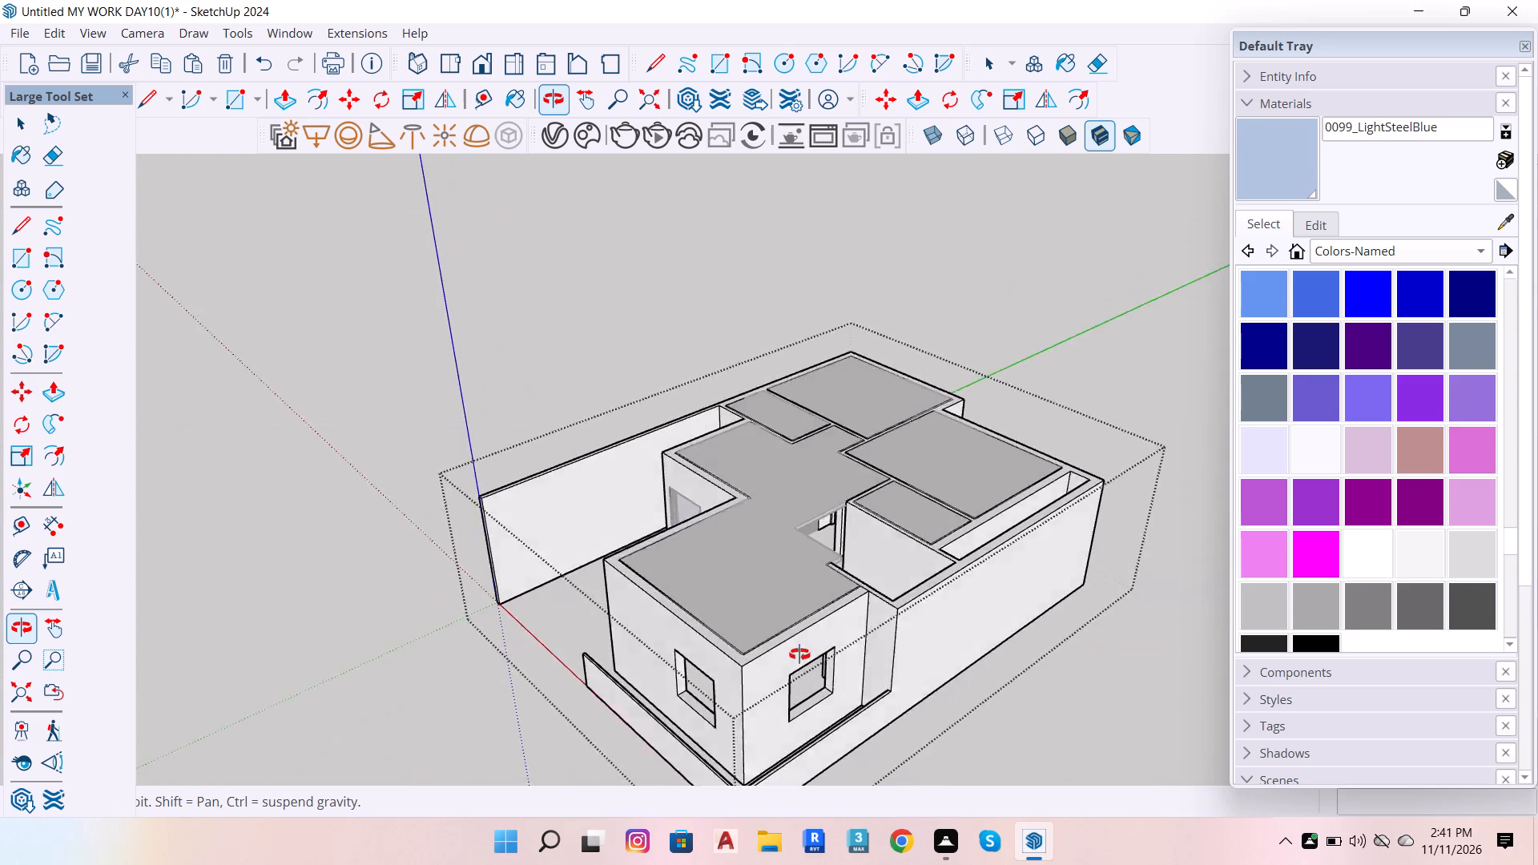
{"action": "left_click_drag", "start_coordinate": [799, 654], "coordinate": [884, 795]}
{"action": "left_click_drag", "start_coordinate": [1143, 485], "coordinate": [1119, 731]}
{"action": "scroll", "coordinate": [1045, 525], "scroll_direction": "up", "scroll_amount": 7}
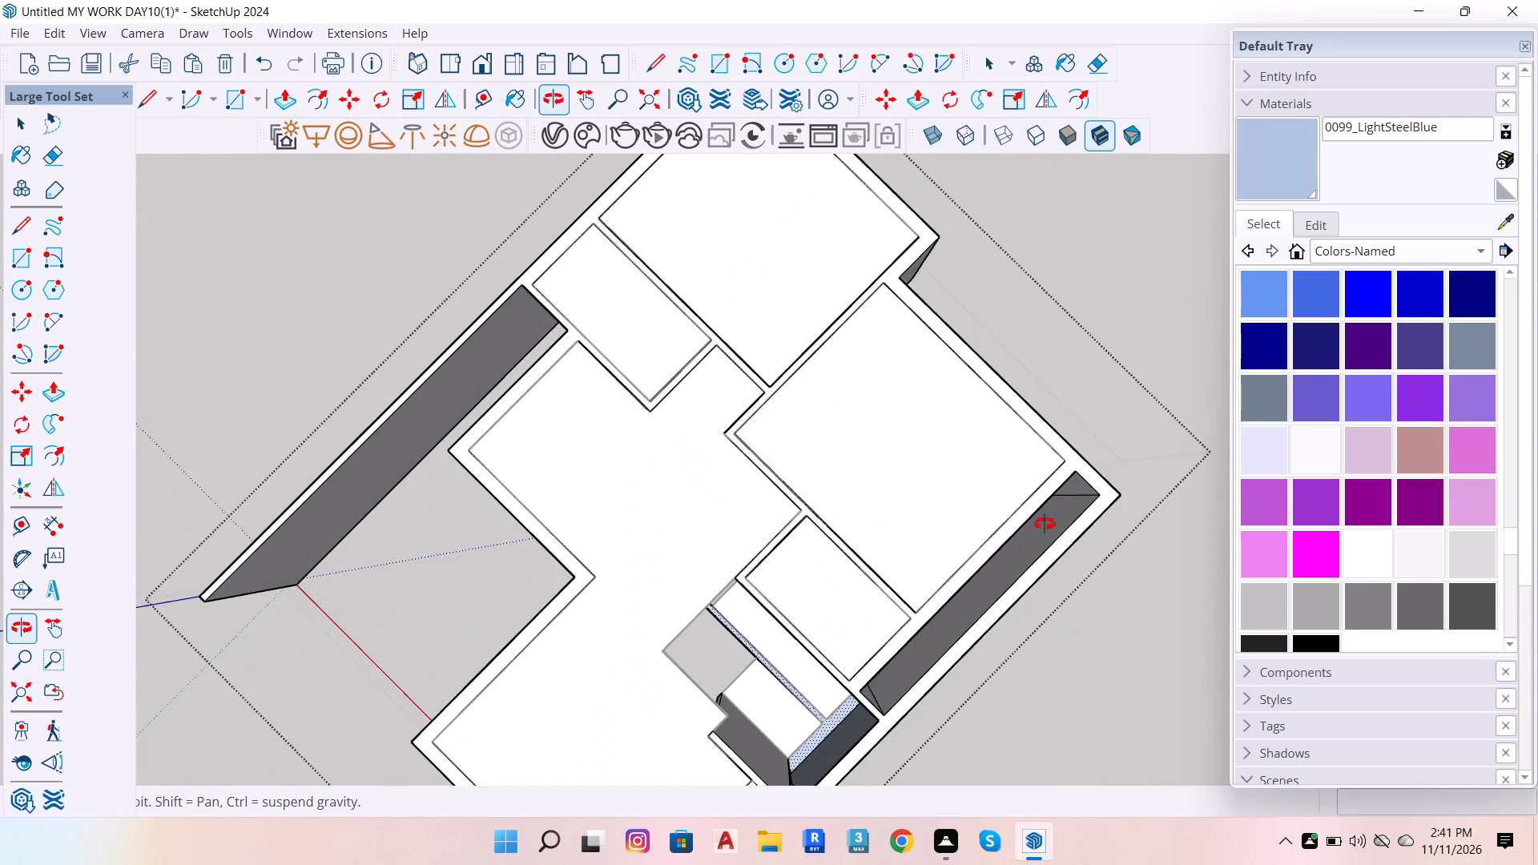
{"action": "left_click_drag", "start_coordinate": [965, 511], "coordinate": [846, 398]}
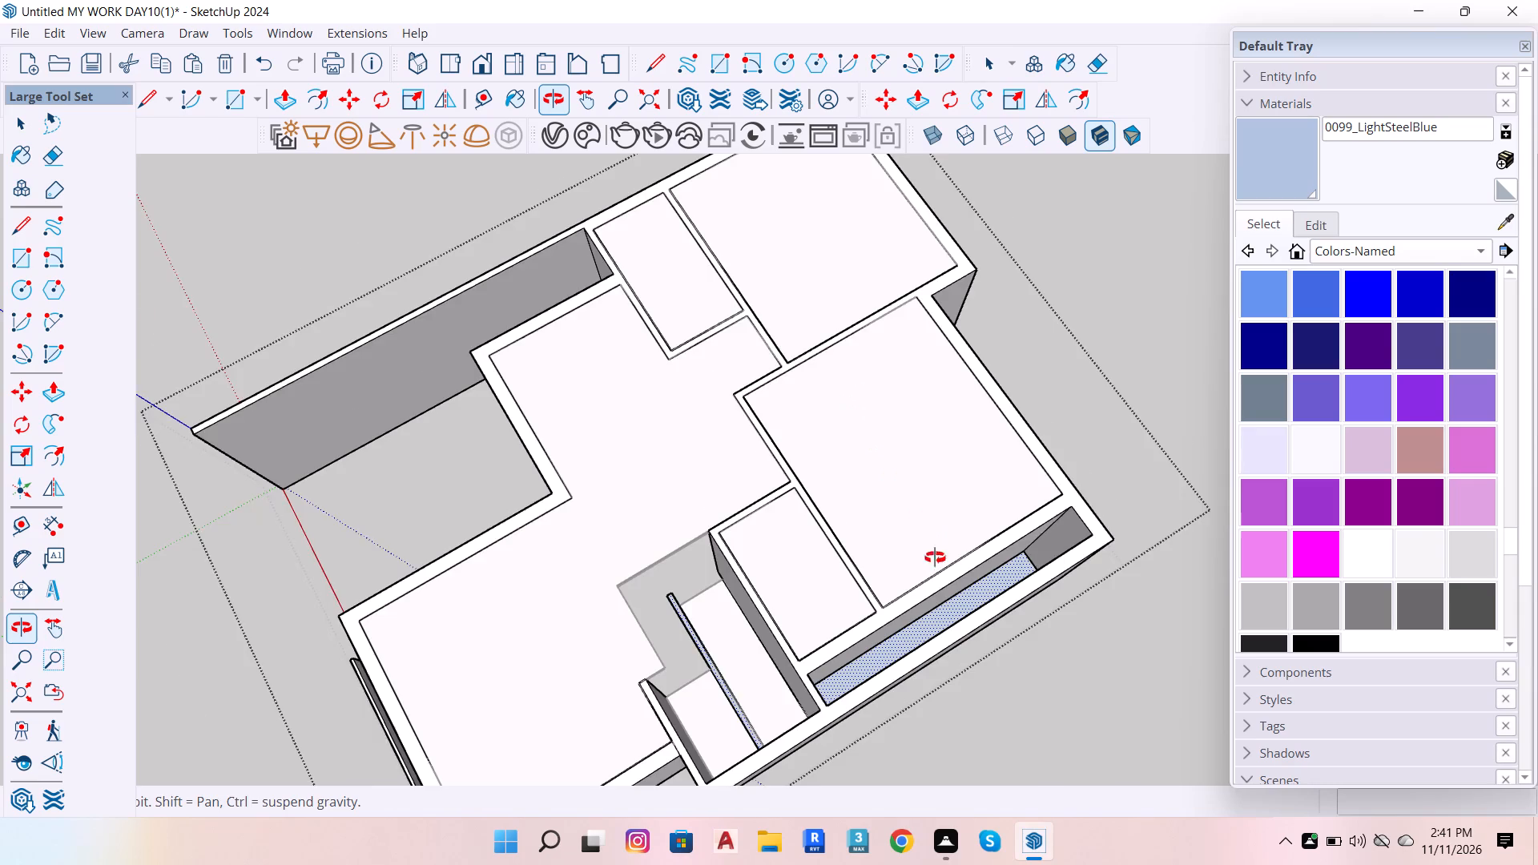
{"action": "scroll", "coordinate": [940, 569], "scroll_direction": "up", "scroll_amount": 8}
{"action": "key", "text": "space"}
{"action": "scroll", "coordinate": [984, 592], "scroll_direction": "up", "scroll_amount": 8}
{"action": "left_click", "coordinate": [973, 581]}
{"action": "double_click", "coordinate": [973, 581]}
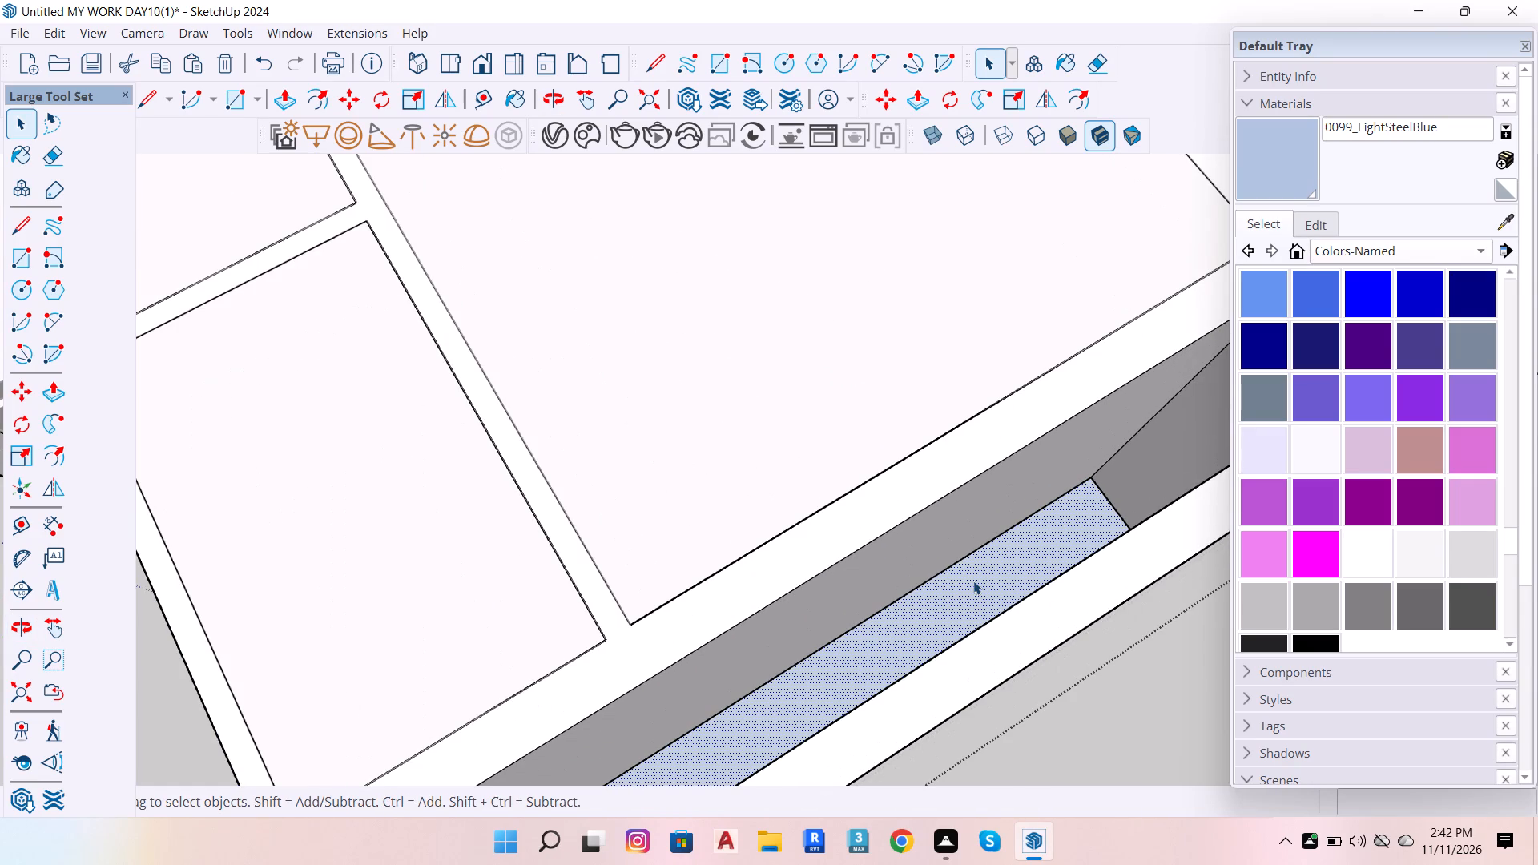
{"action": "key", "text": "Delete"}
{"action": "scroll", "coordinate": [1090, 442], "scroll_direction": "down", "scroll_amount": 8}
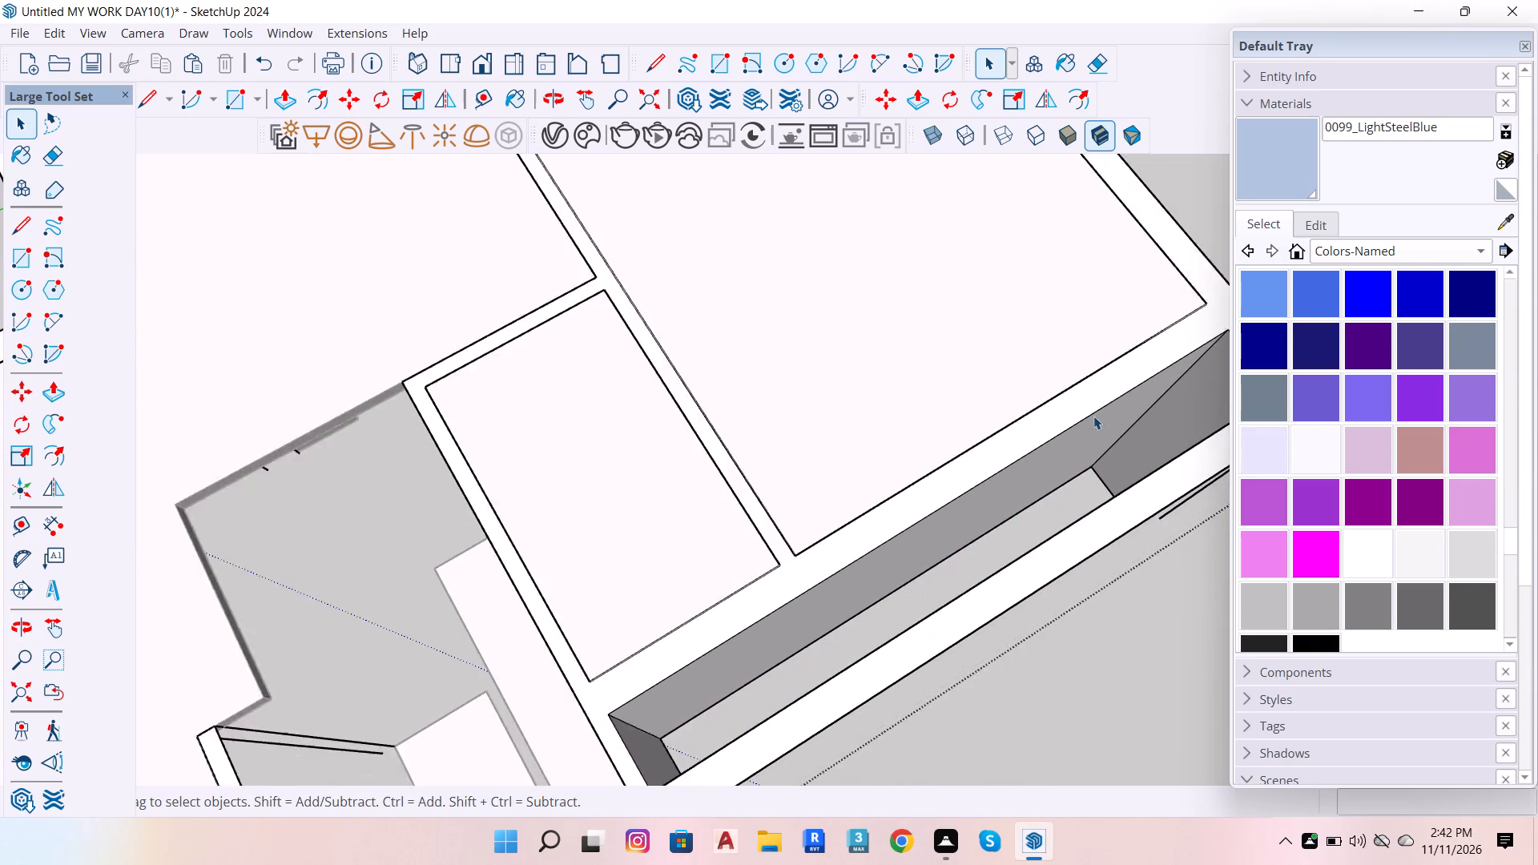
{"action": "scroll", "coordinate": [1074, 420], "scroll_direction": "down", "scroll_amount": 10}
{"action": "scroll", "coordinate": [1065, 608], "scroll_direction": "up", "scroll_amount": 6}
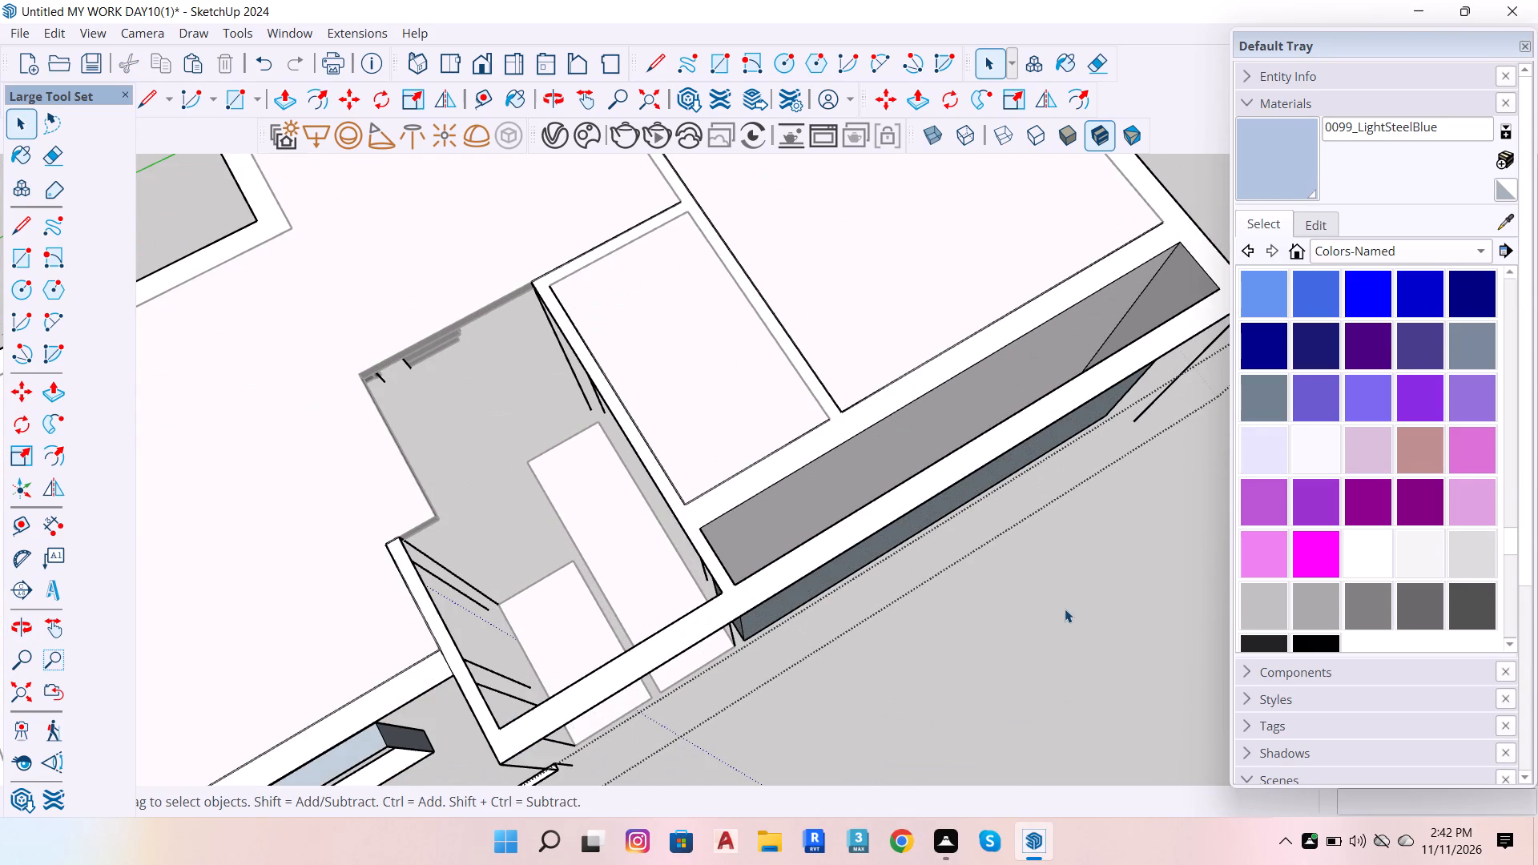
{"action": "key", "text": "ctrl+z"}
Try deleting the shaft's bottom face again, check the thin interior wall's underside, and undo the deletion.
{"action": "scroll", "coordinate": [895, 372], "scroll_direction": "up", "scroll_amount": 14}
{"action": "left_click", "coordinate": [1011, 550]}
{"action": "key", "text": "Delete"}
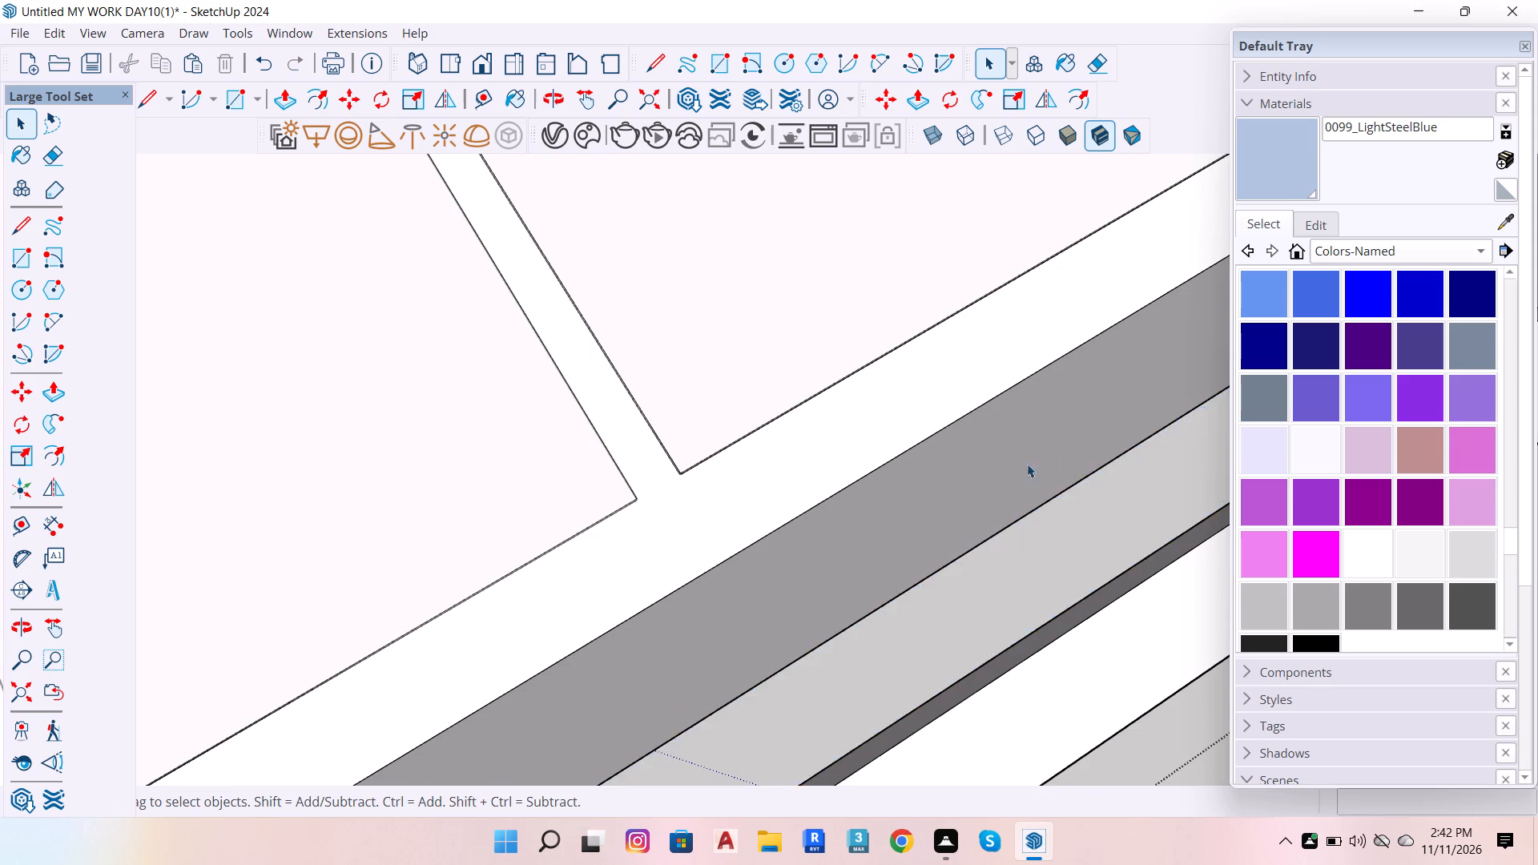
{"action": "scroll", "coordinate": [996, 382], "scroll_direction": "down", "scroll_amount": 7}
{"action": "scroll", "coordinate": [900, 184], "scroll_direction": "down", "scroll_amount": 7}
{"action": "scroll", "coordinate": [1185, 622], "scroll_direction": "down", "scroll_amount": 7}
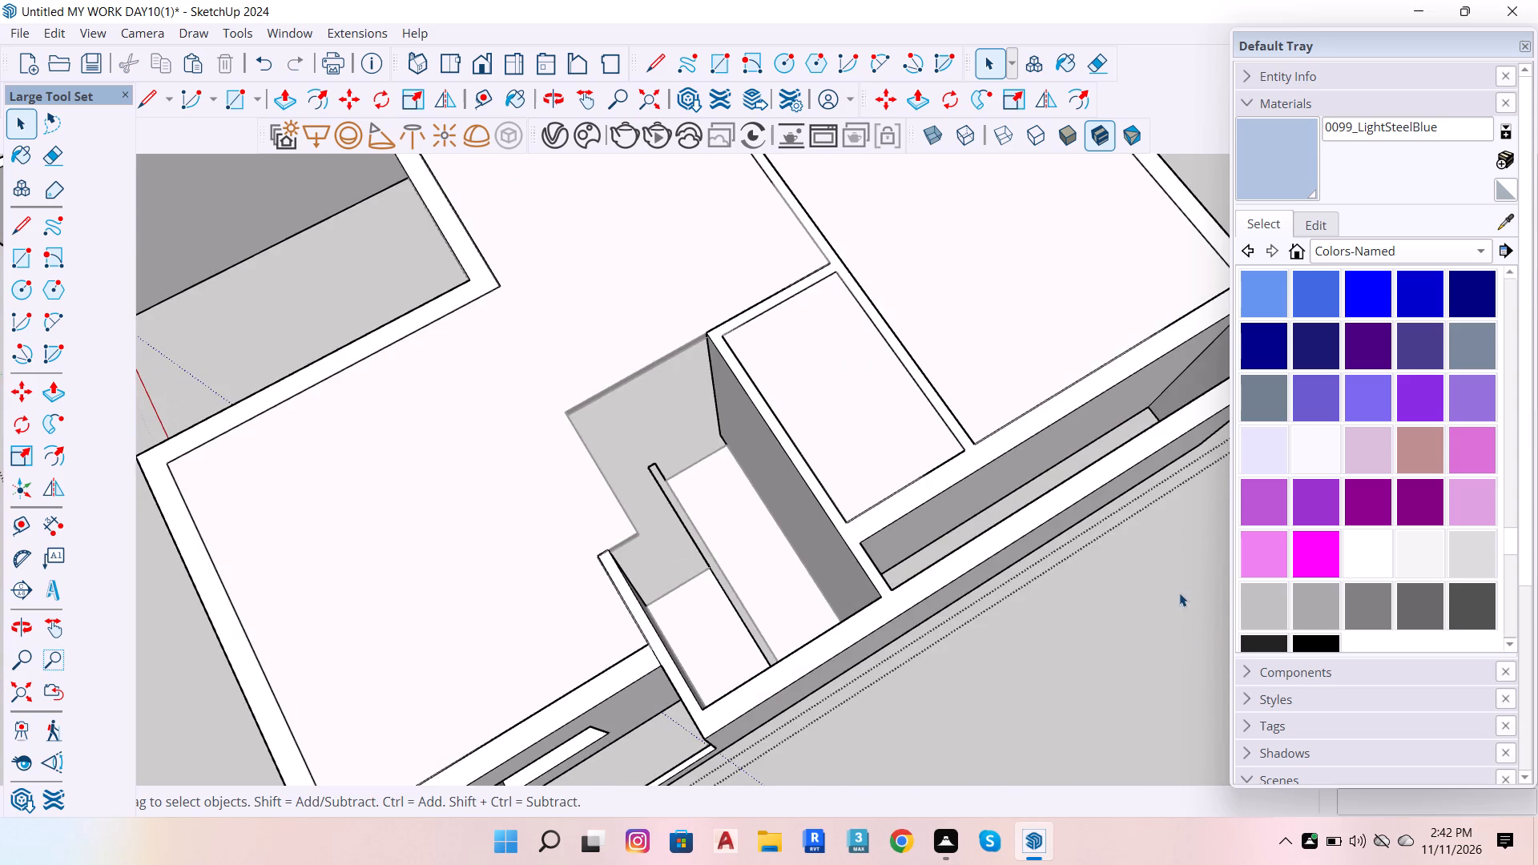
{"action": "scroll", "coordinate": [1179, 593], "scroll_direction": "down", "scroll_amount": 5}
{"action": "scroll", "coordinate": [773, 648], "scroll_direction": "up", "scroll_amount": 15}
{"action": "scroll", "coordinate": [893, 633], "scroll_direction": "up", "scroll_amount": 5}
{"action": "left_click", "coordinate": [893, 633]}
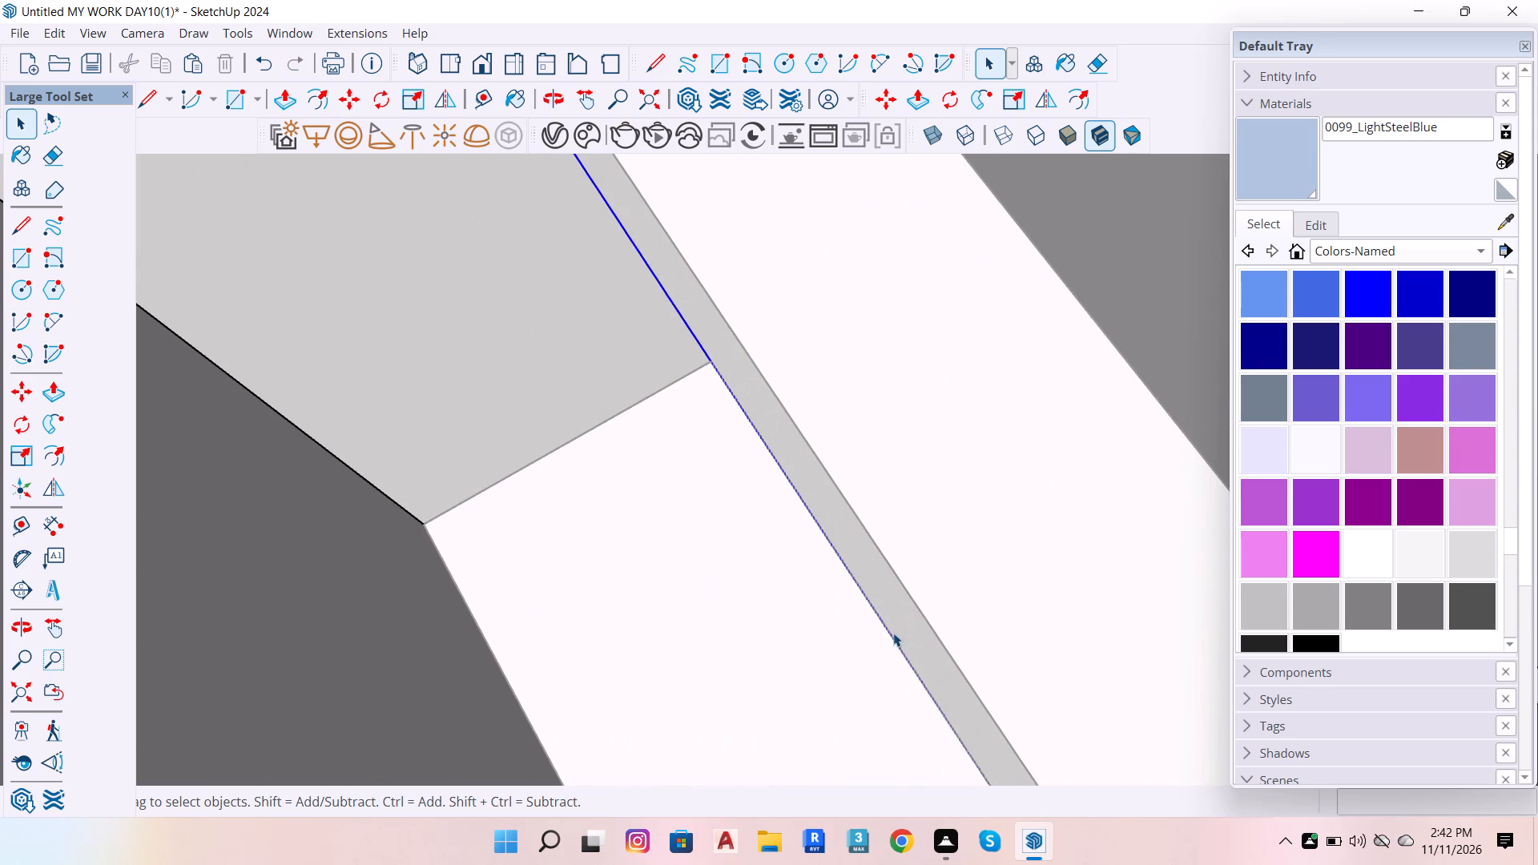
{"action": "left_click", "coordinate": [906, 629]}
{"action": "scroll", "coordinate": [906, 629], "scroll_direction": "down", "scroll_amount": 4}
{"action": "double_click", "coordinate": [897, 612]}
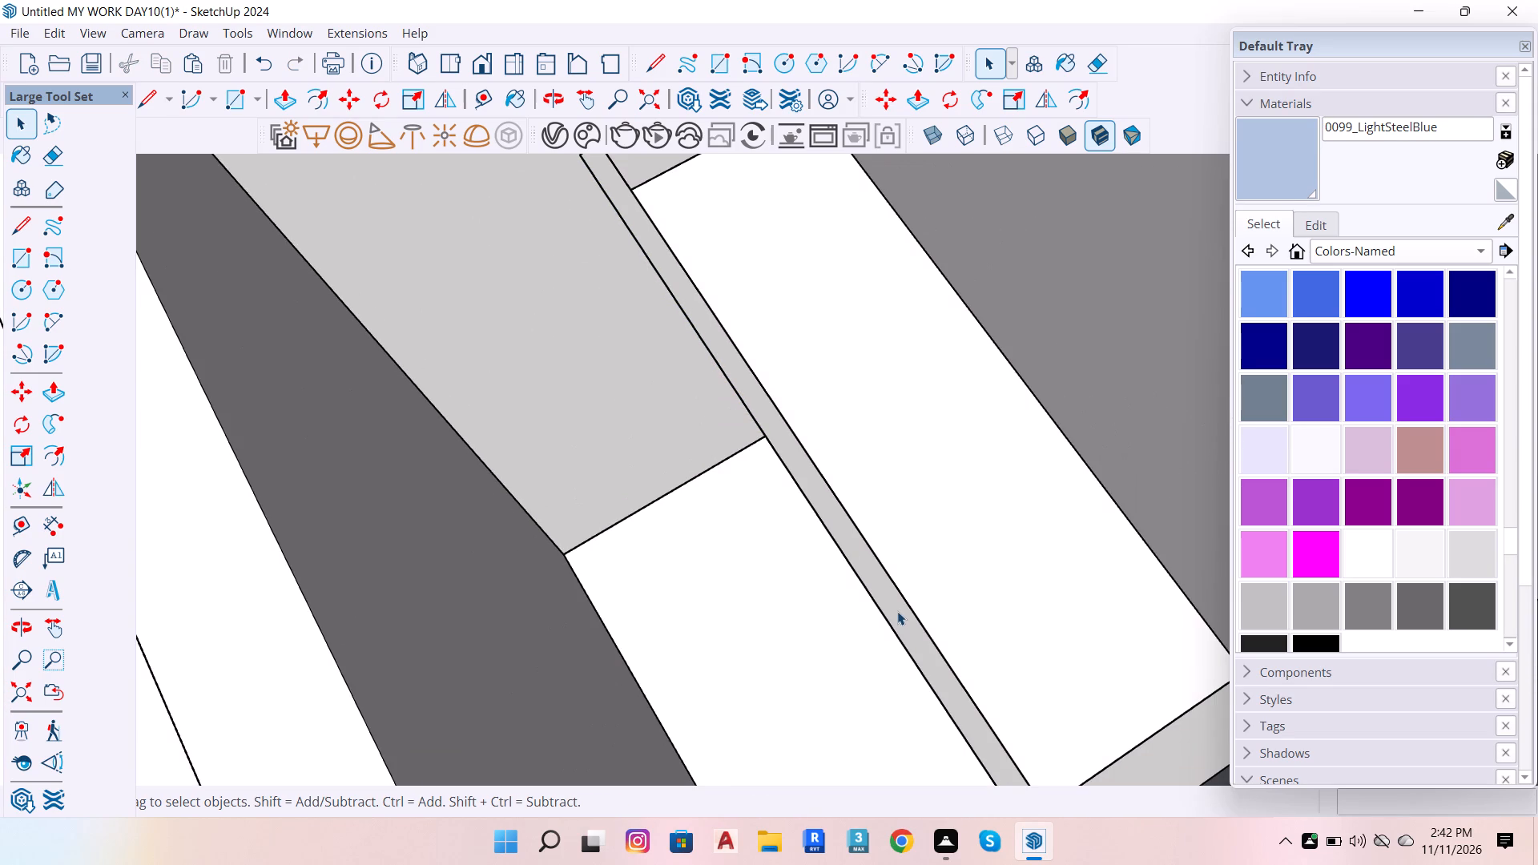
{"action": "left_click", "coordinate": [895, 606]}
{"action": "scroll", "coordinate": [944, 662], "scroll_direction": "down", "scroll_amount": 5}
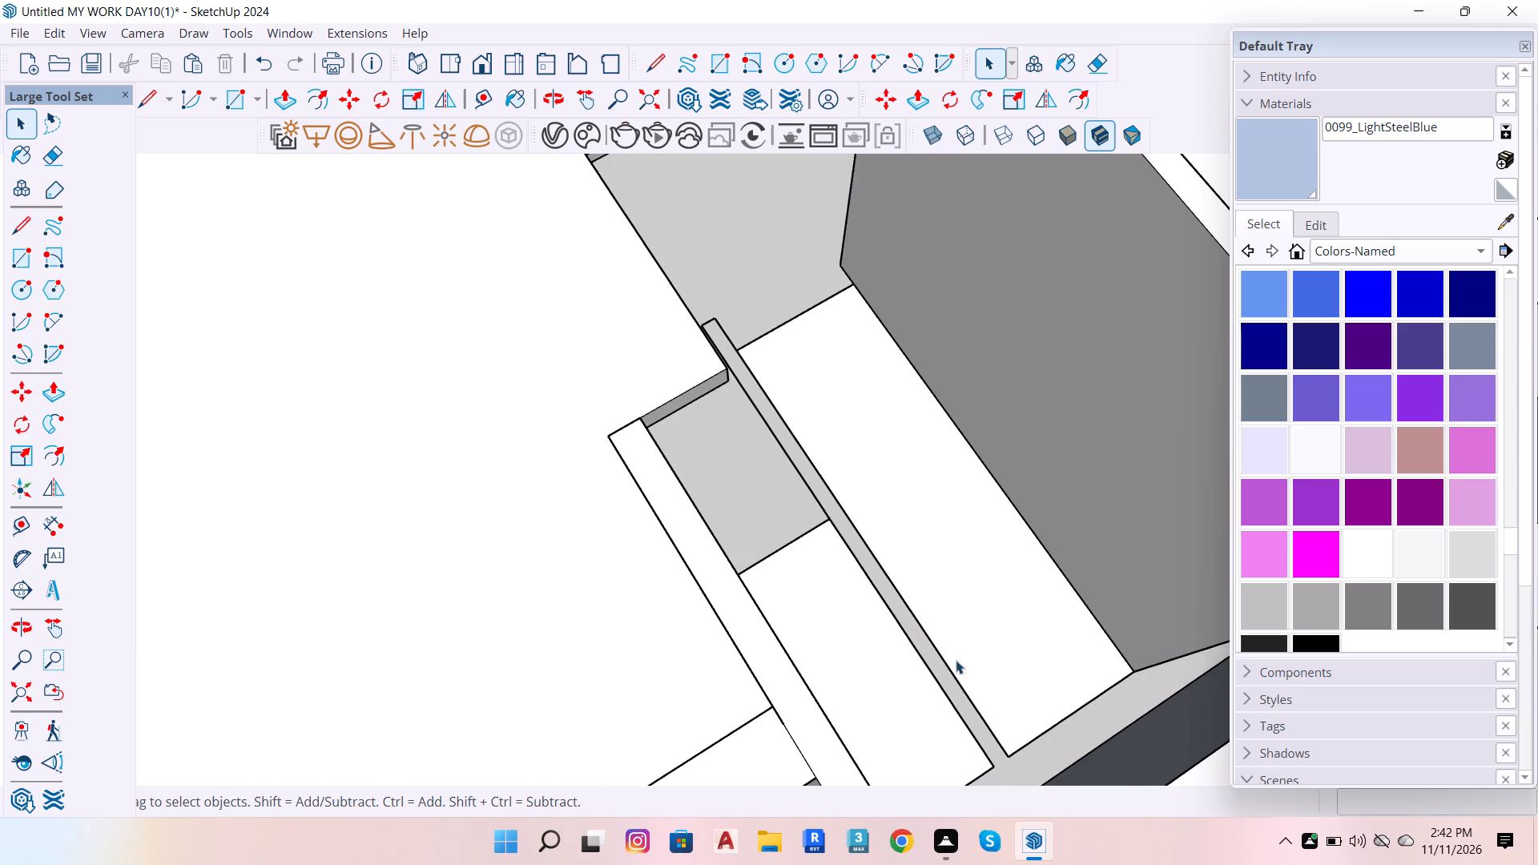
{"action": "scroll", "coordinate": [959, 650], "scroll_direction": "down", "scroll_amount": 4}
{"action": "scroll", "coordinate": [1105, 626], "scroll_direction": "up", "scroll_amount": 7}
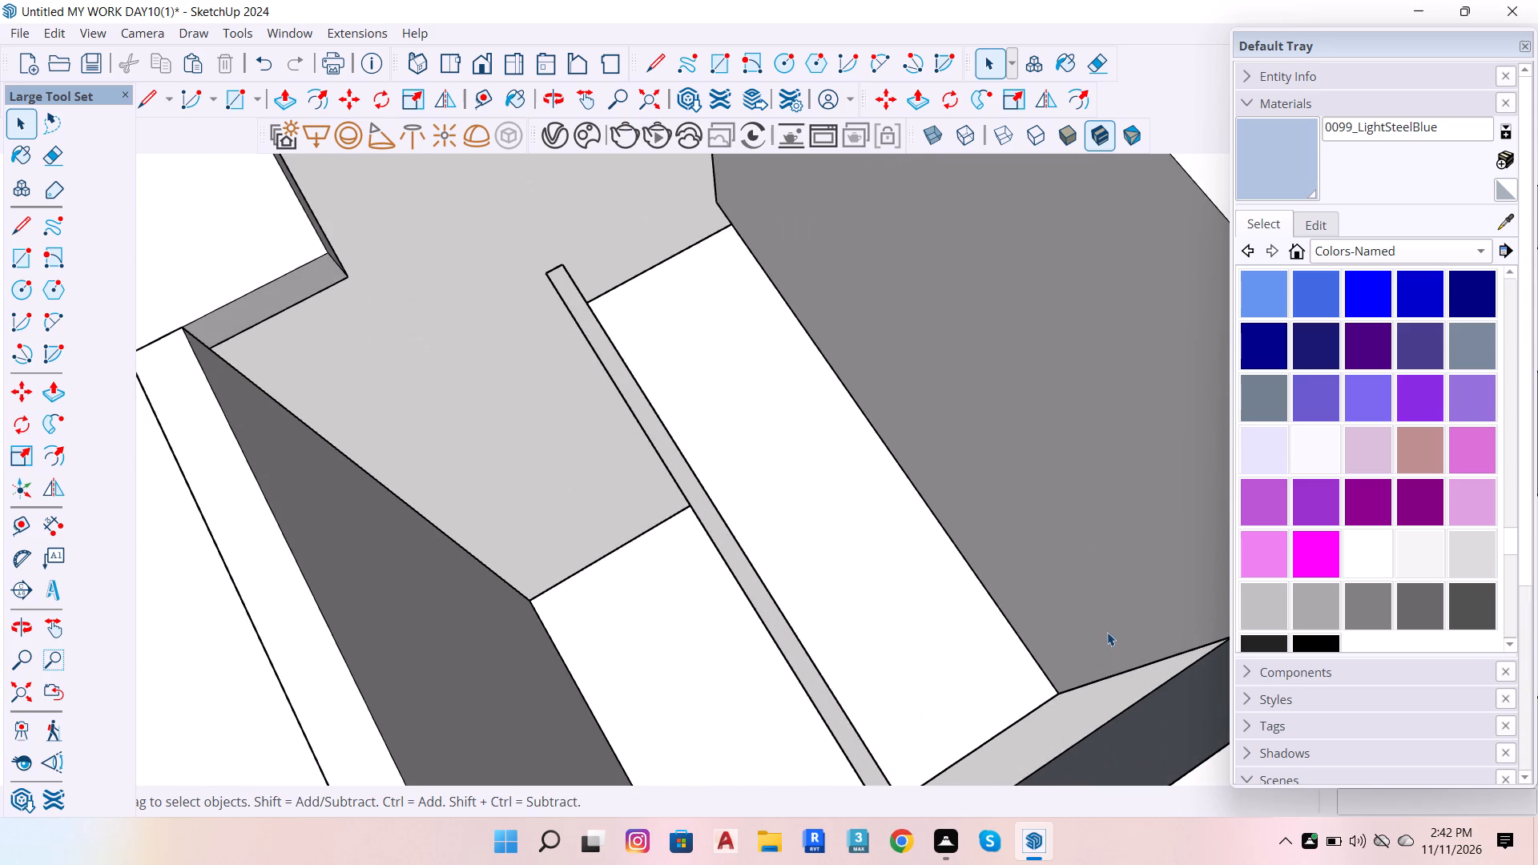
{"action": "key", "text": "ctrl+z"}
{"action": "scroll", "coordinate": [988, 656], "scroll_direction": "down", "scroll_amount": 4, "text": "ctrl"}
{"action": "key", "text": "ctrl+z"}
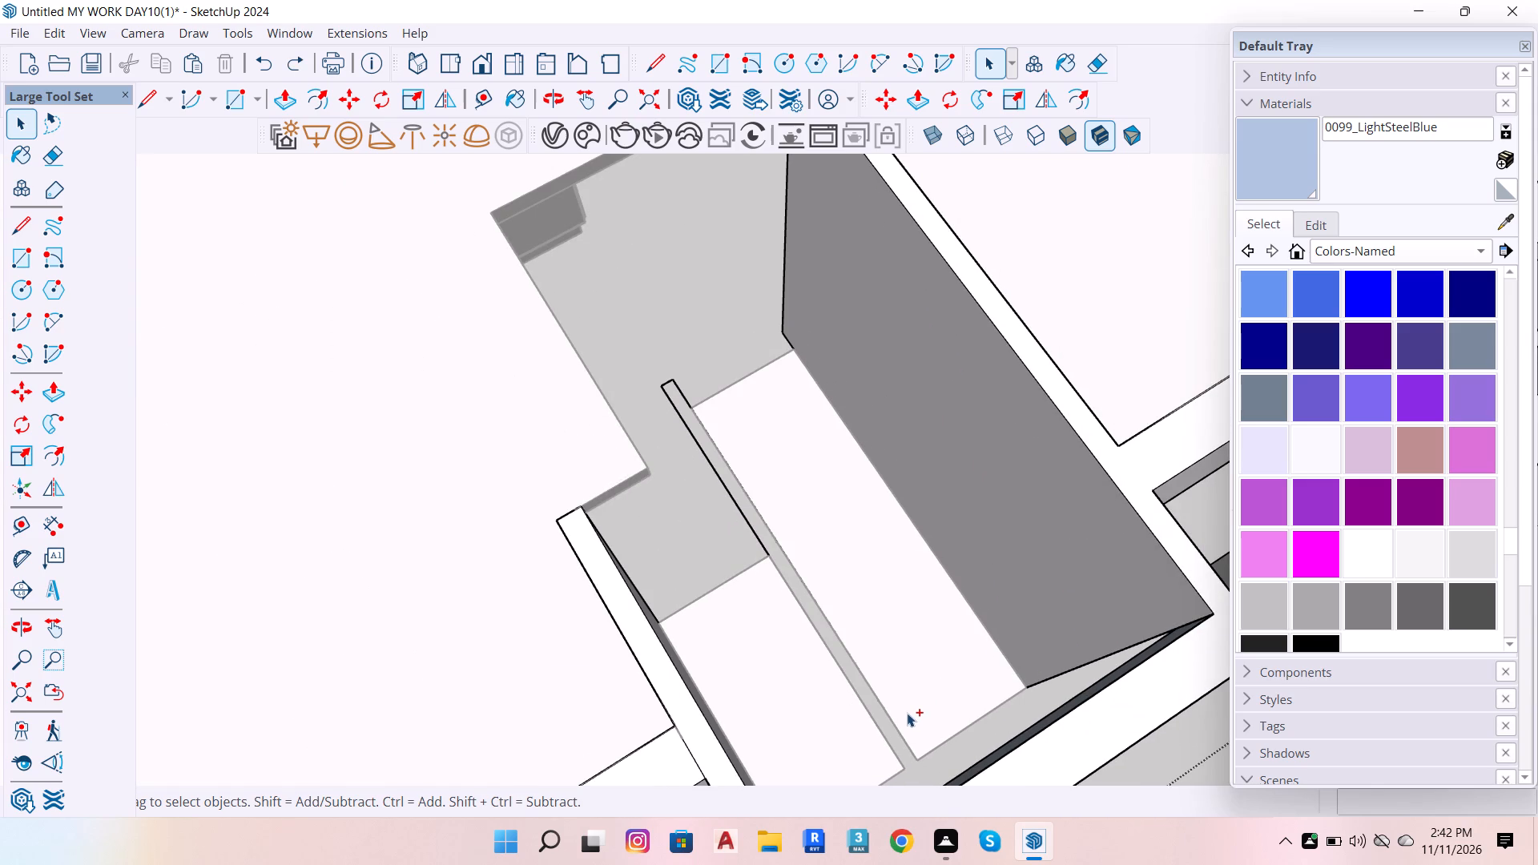
Draw a 36' 3" by 29' 3" rectangle across the house's underside, from the origin corner to the diagonally opposite wall corner.
{"action": "scroll", "coordinate": [916, 733], "scroll_direction": "down", "scroll_amount": 3}
{"action": "scroll", "coordinate": [904, 775], "scroll_direction": "up", "scroll_amount": 6}
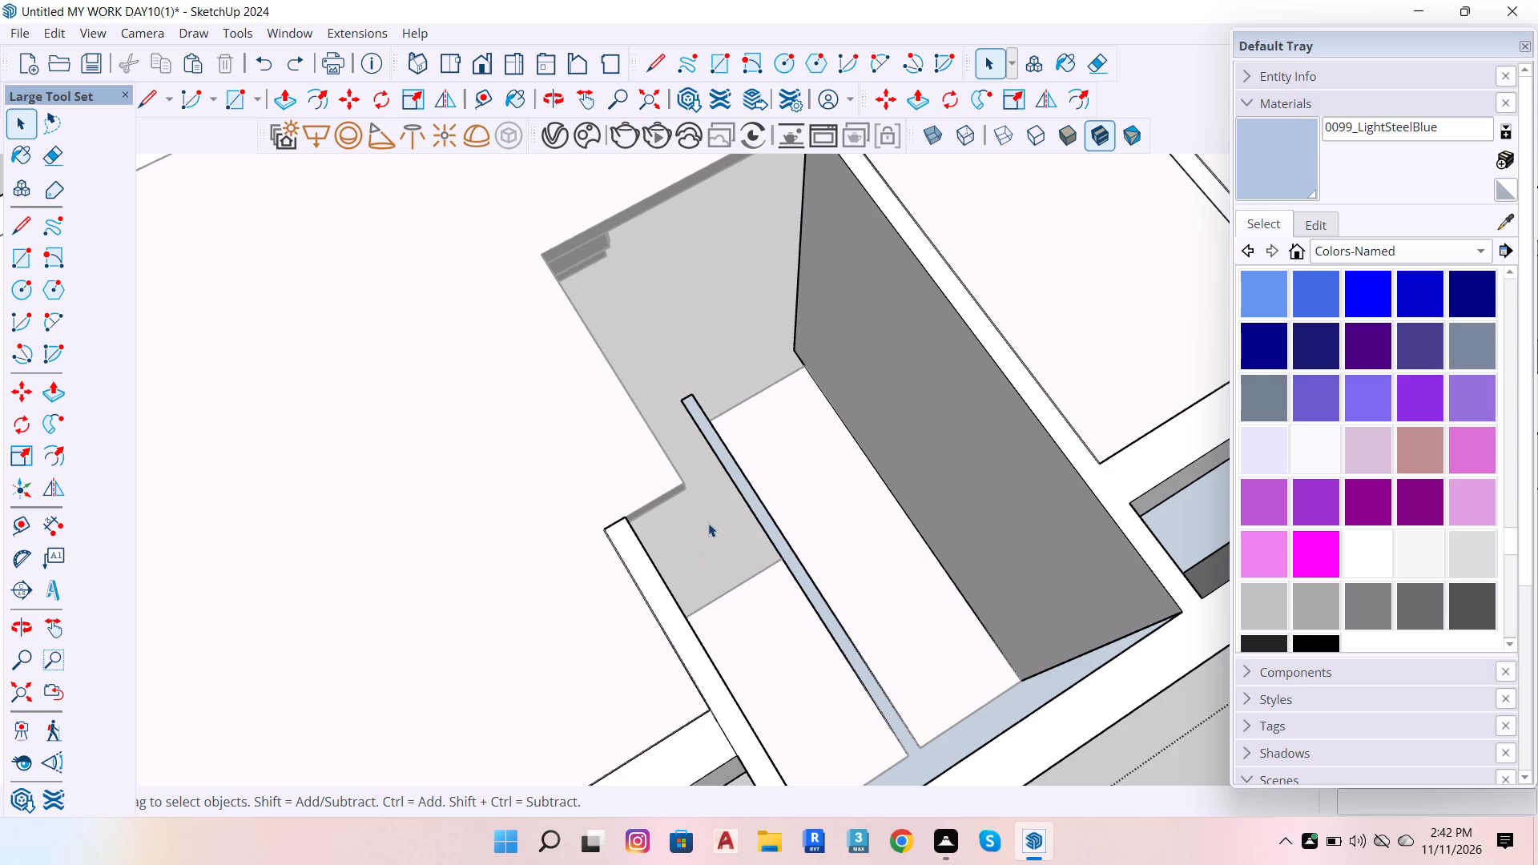
{"action": "key", "text": "o"}
{"action": "left_click_drag", "start_coordinate": [749, 574], "coordinate": [772, 356]}
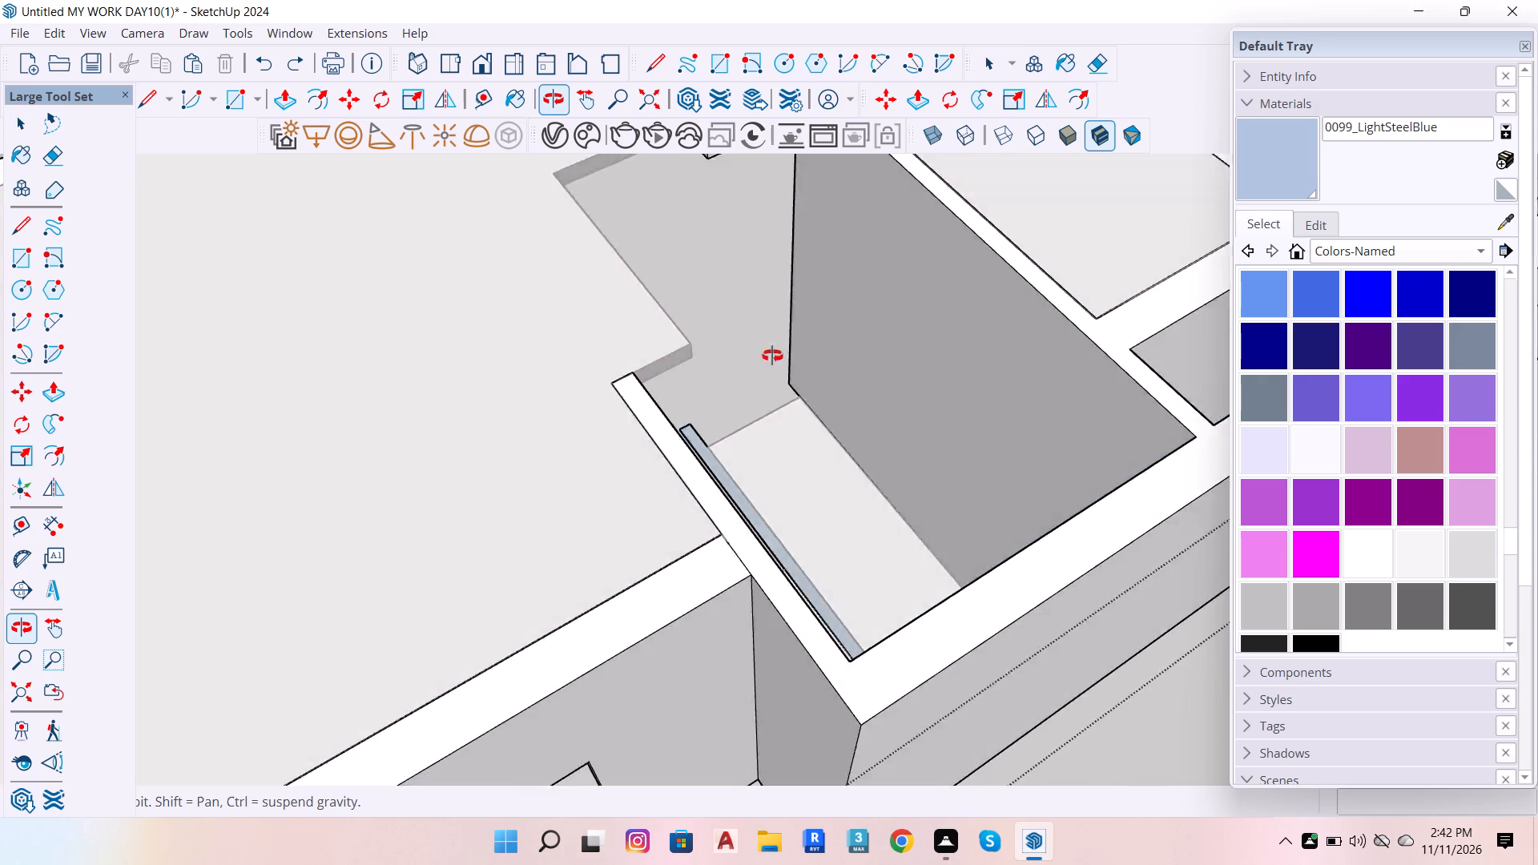
{"action": "left_click_drag", "start_coordinate": [772, 356], "coordinate": [814, 57]}
{"action": "left_click_drag", "start_coordinate": [810, 709], "coordinate": [827, 204]}
{"action": "scroll", "coordinate": [830, 276], "scroll_direction": "down", "scroll_amount": 6}
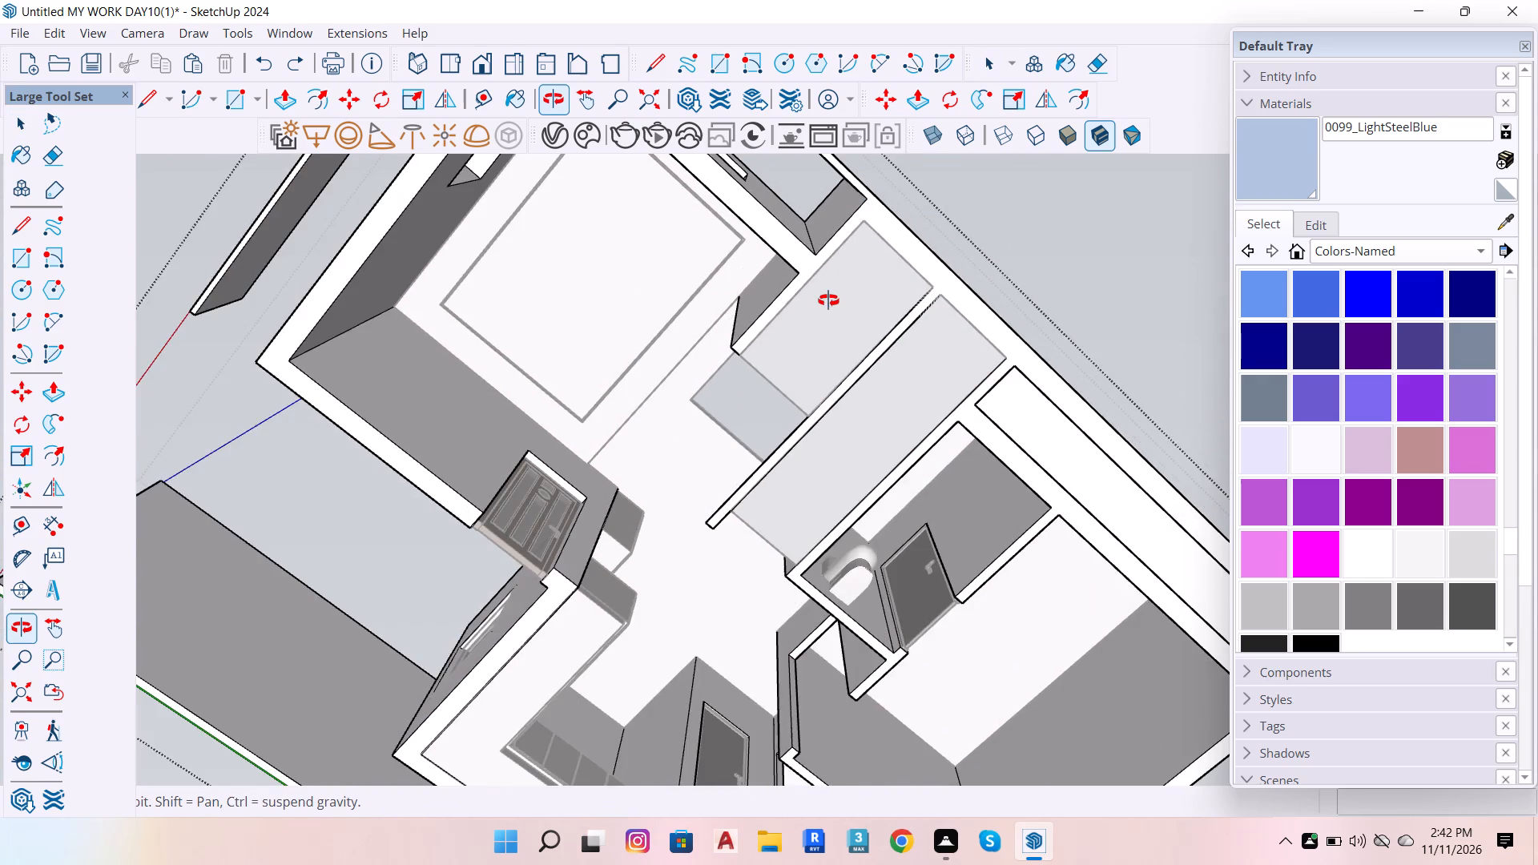
{"action": "scroll", "coordinate": [828, 300], "scroll_direction": "down", "scroll_amount": 14}
{"action": "left_click_drag", "start_coordinate": [779, 502], "coordinate": [712, 231]}
{"action": "key", "text": "space"}
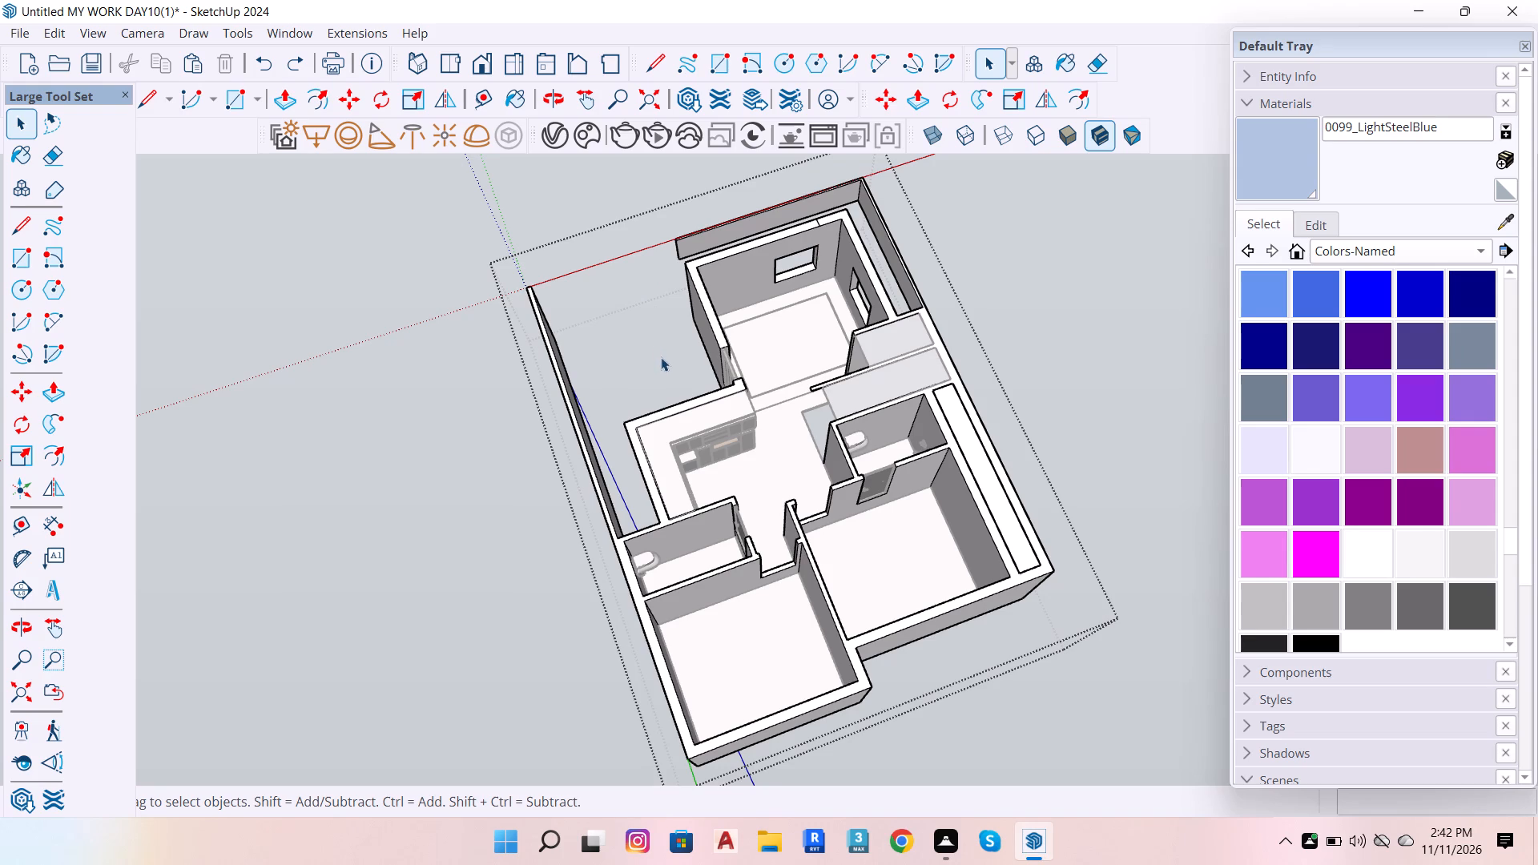
{"action": "key", "text": "r"}
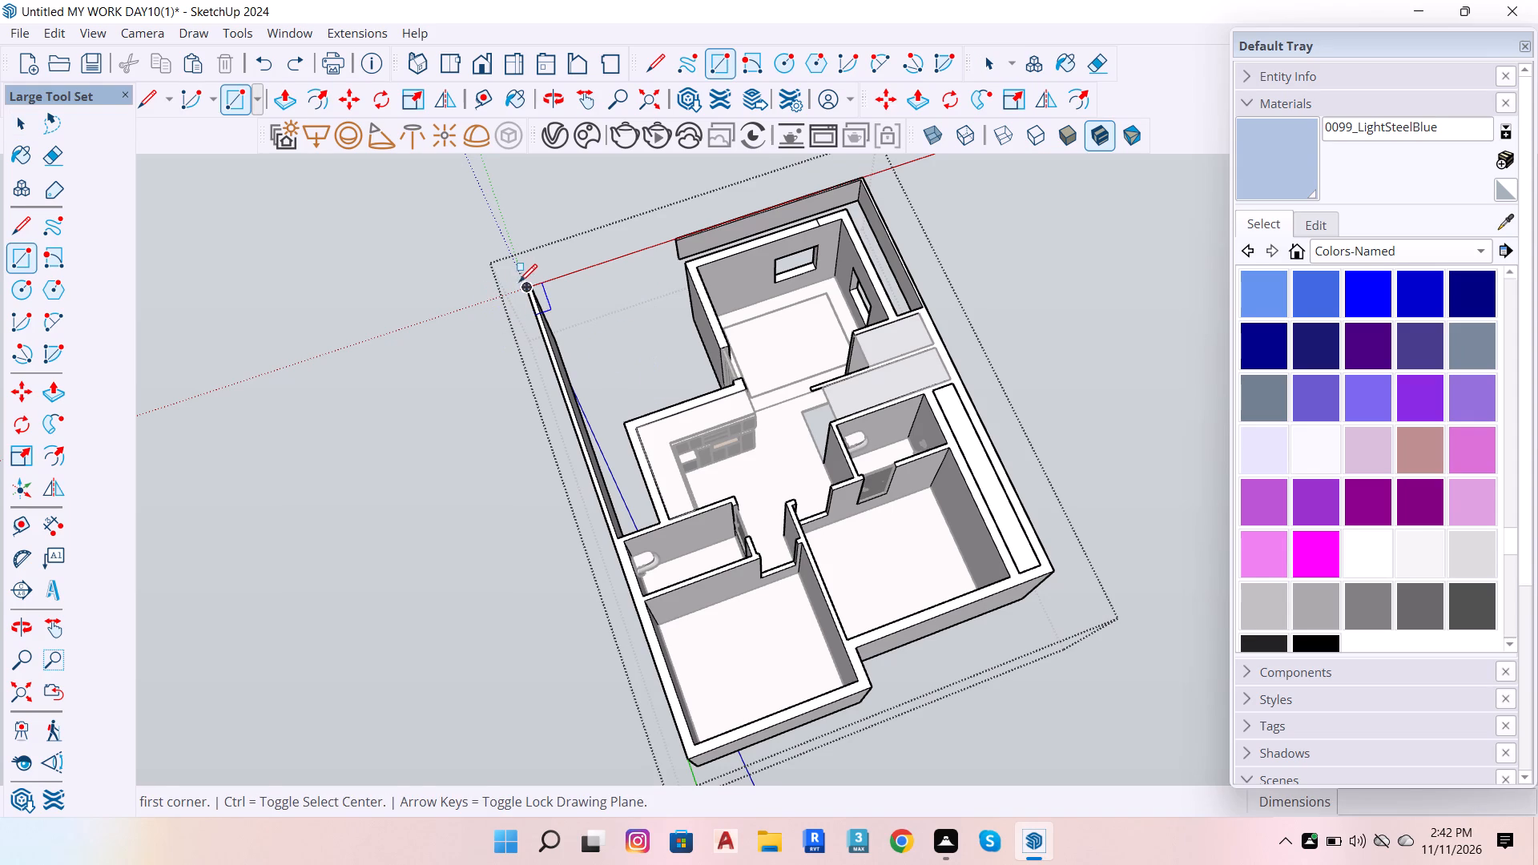
{"action": "left_click", "coordinate": [522, 282]}
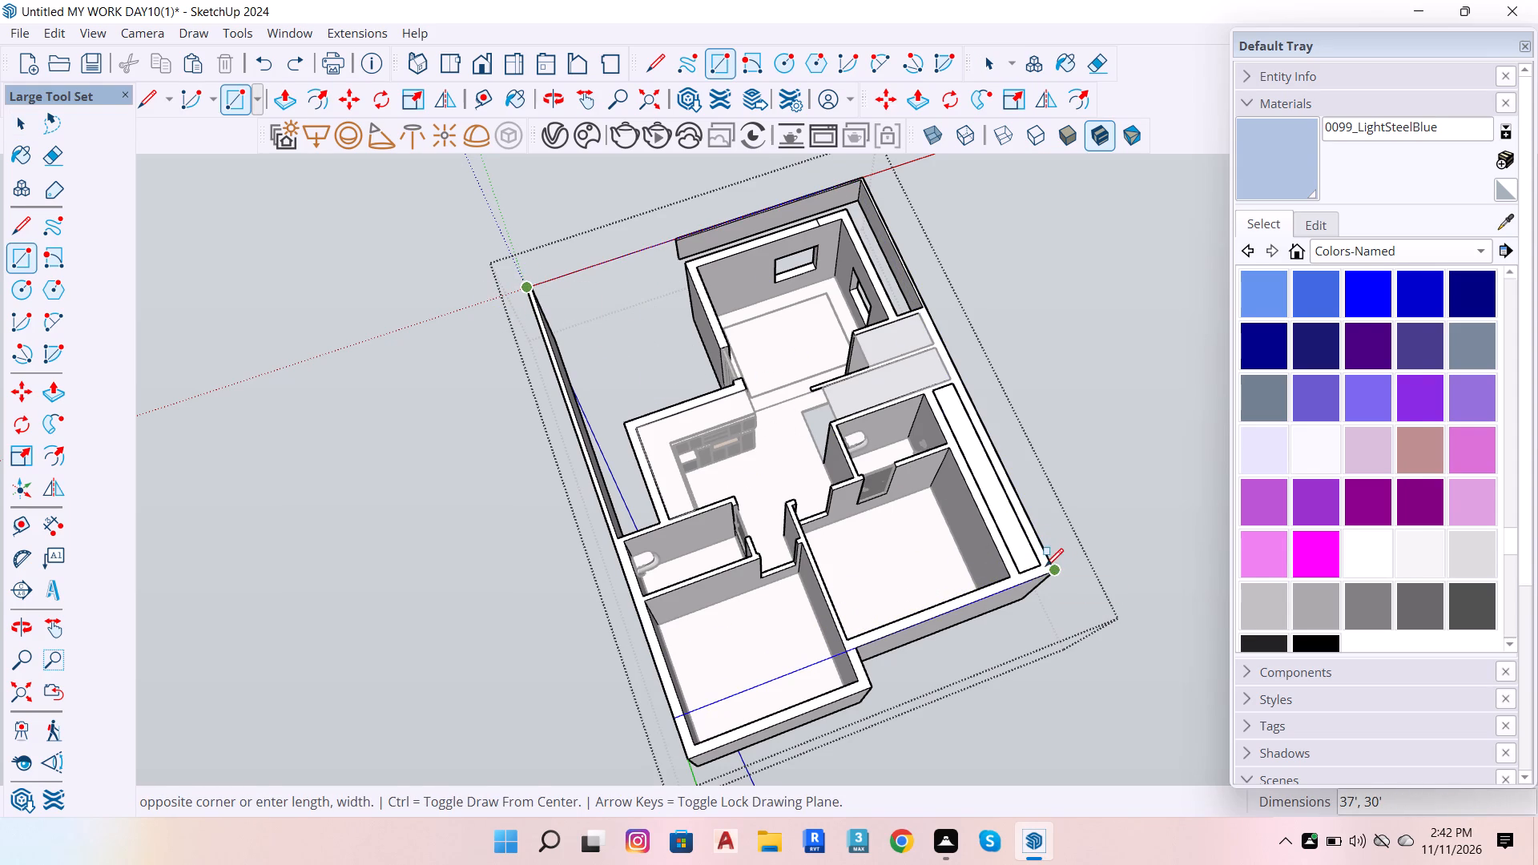
{"action": "left_click", "coordinate": [1042, 564]}
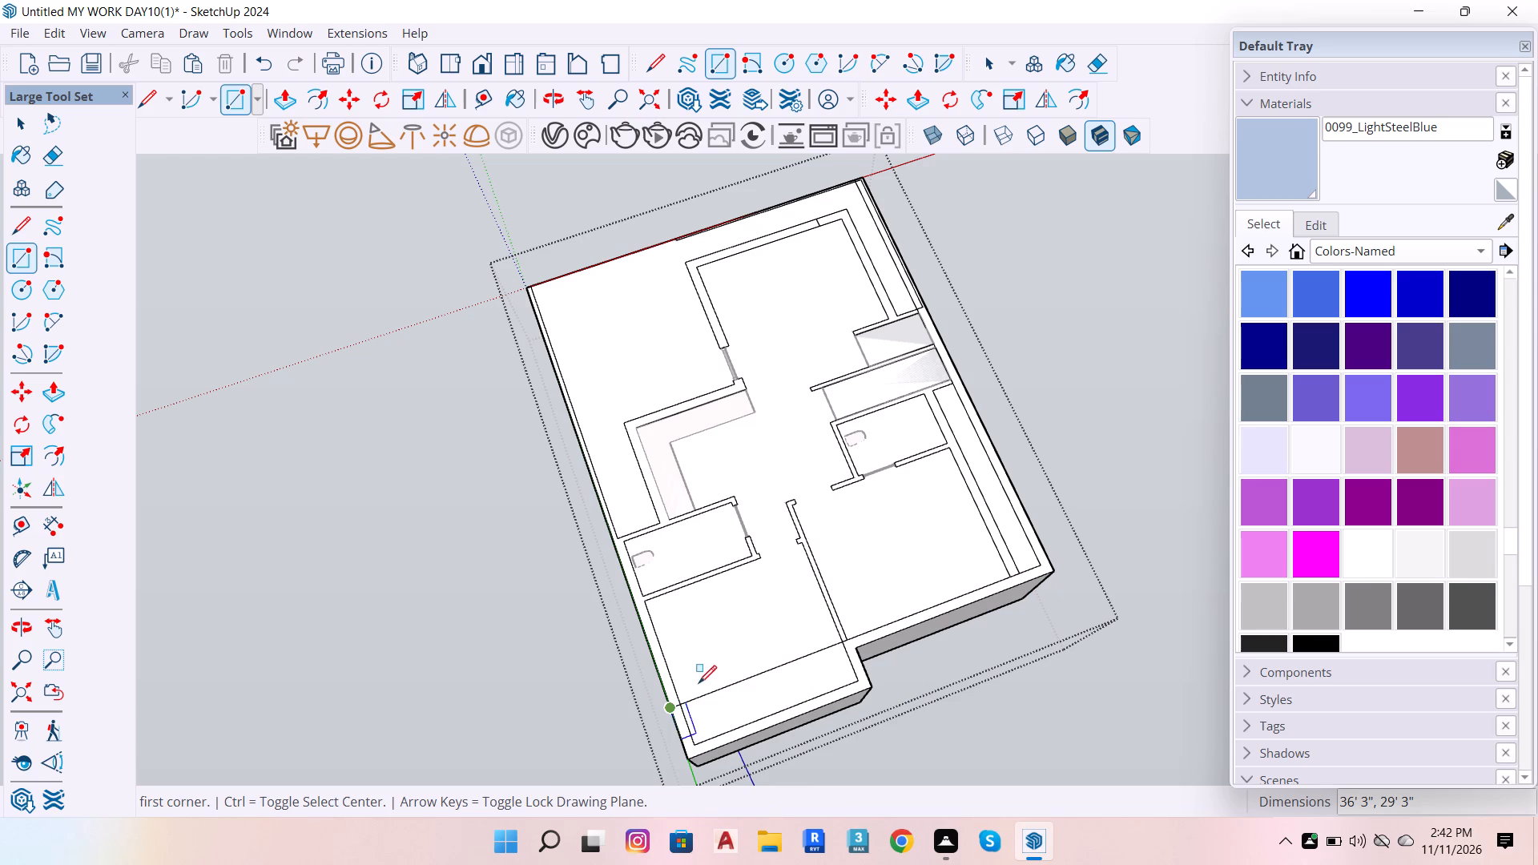
Erase the rectangle's edge crossing the projecting bedroom so the bottom face extends to that room's walls.
{"action": "key", "text": "space"}
{"action": "left_click", "coordinate": [731, 640]}
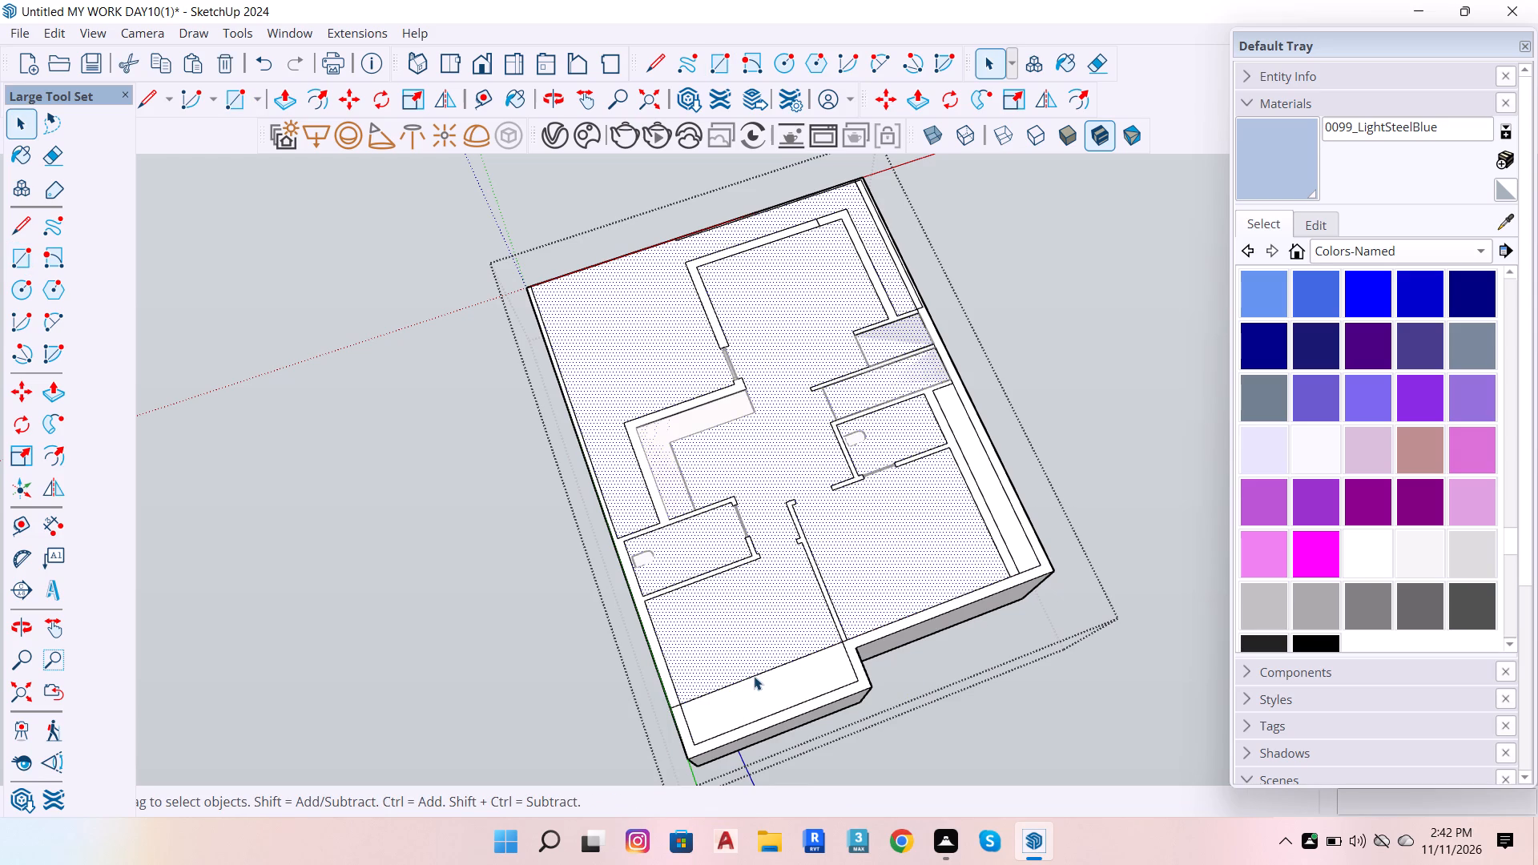
{"action": "key", "text": "e"}
{"action": "left_click", "coordinate": [754, 677]}
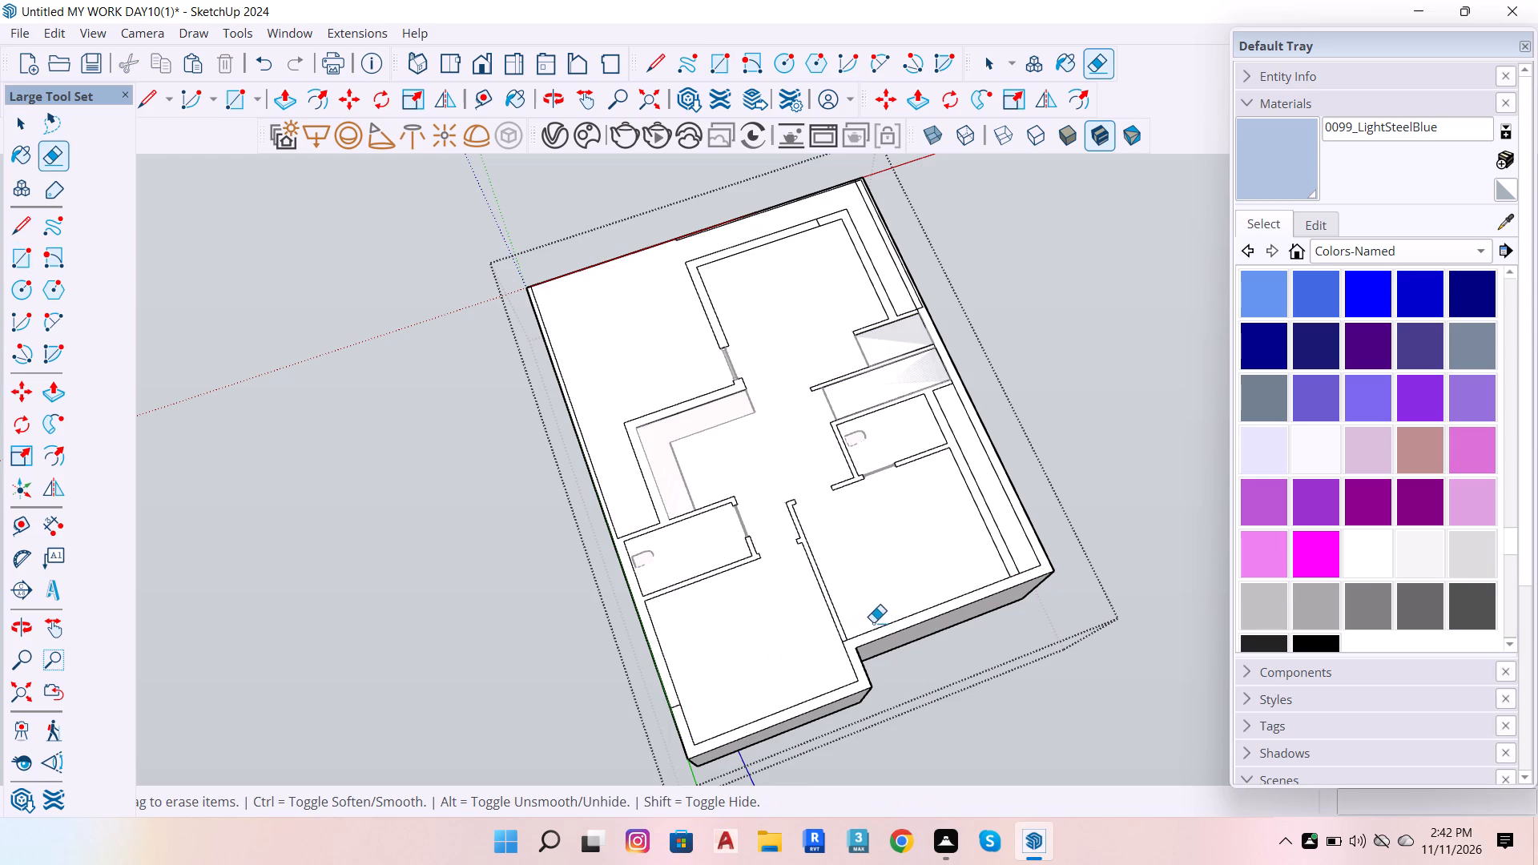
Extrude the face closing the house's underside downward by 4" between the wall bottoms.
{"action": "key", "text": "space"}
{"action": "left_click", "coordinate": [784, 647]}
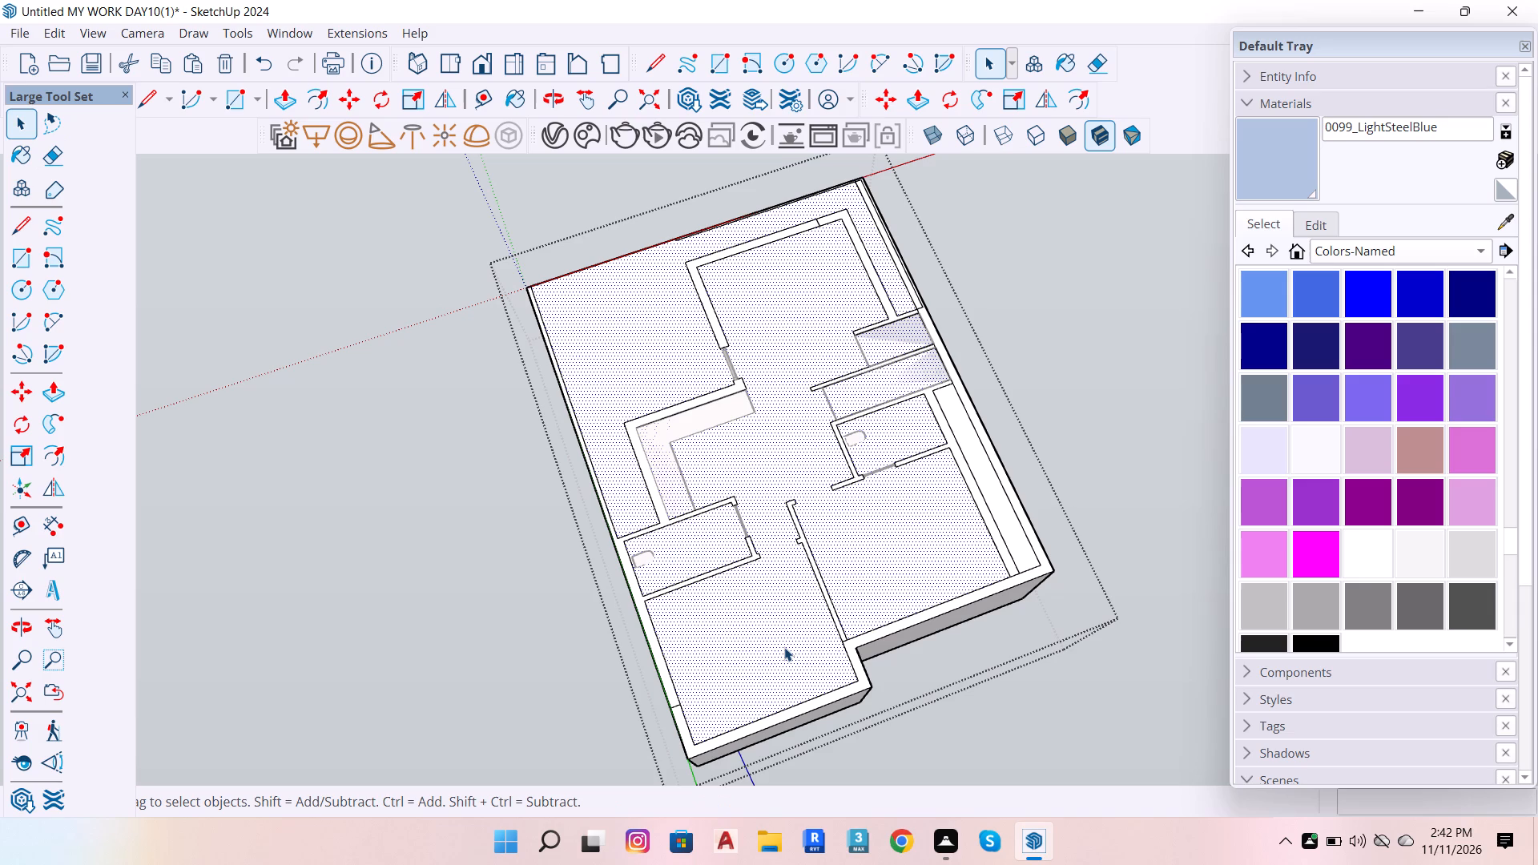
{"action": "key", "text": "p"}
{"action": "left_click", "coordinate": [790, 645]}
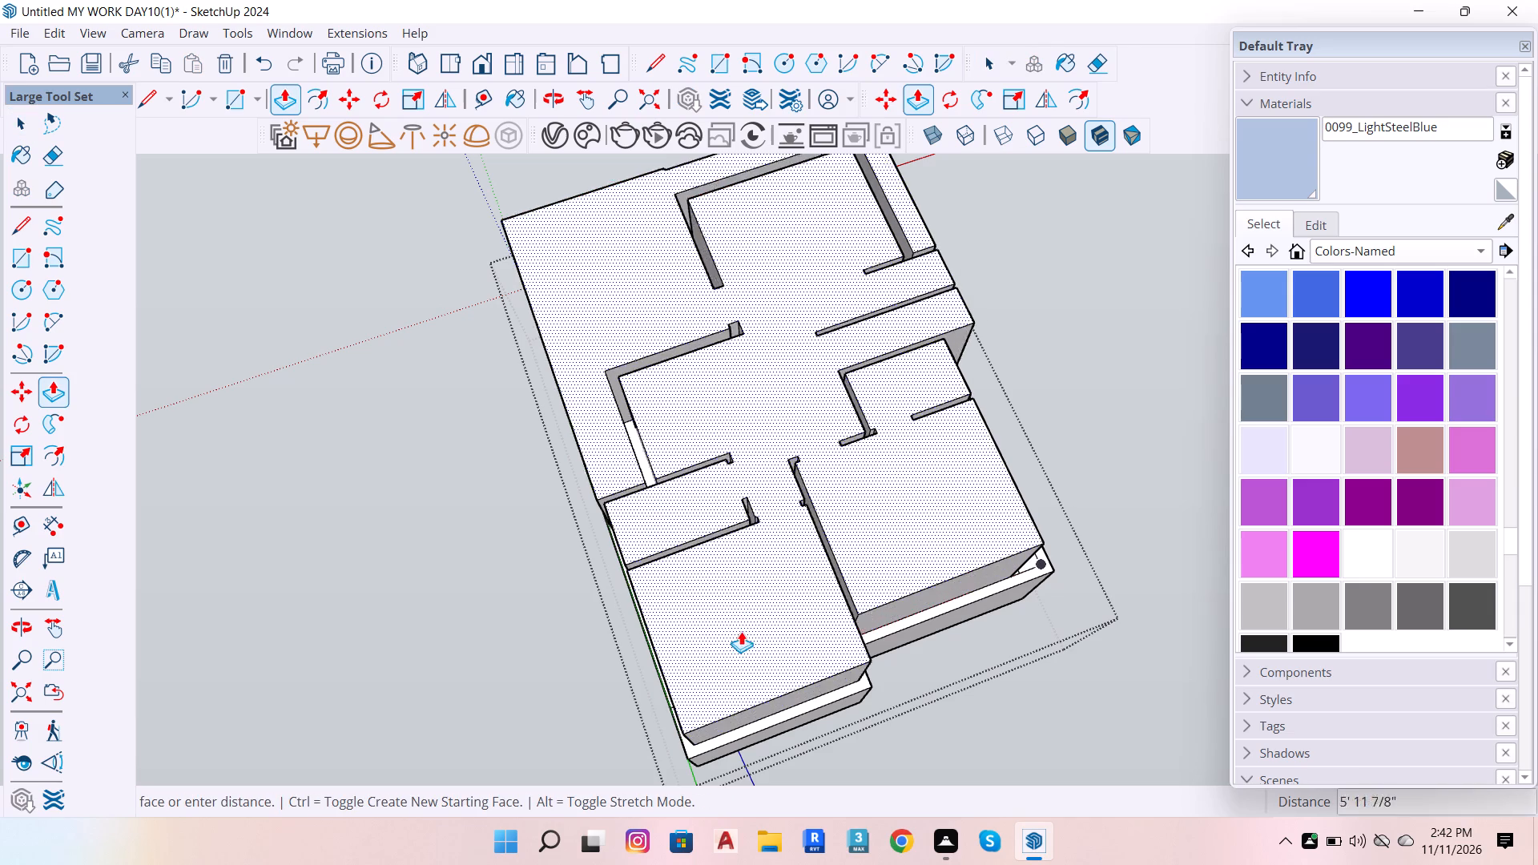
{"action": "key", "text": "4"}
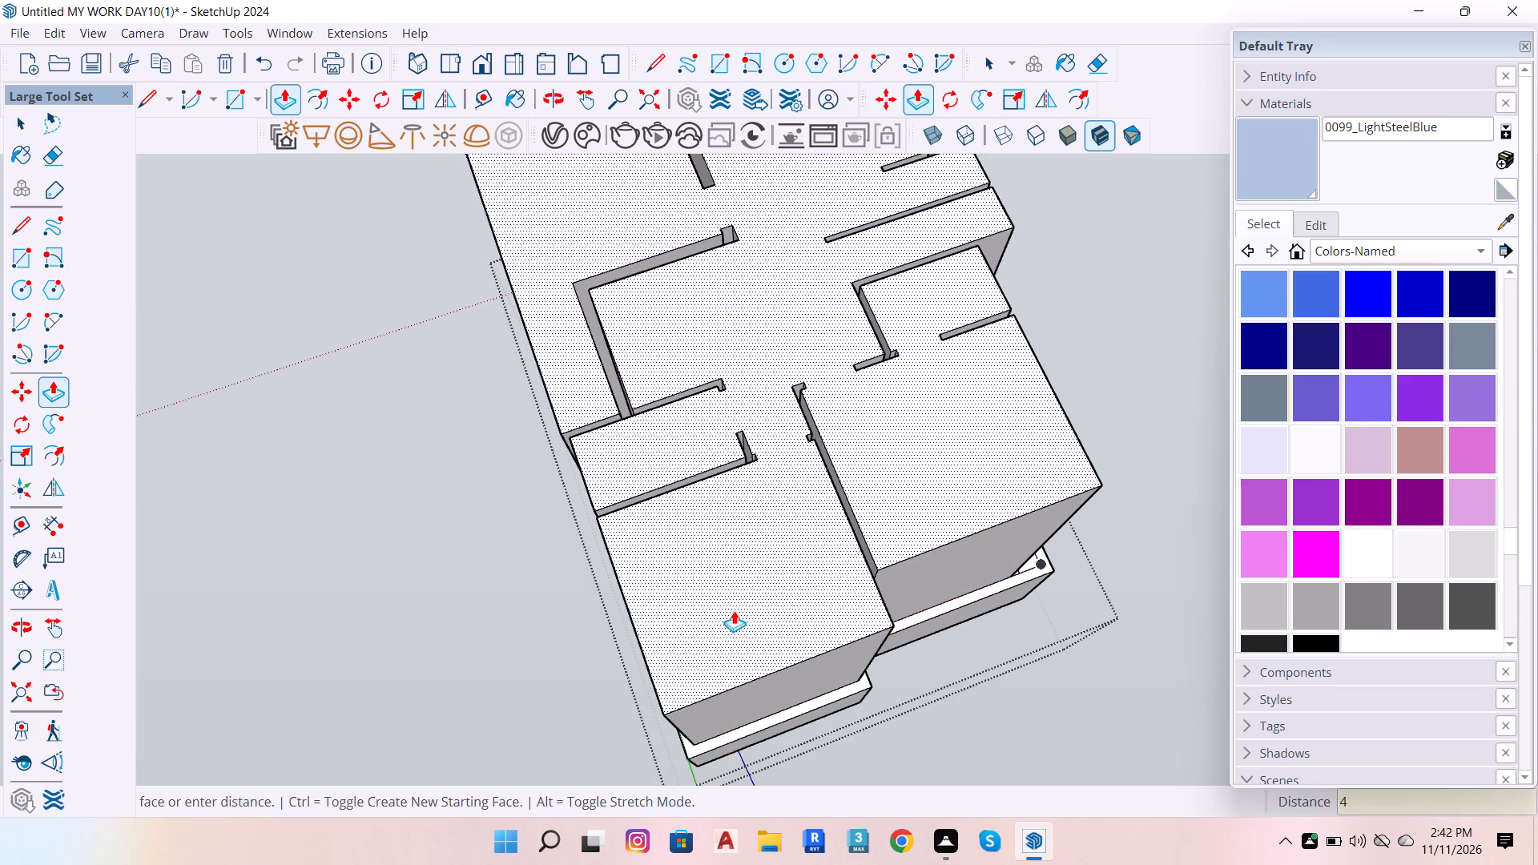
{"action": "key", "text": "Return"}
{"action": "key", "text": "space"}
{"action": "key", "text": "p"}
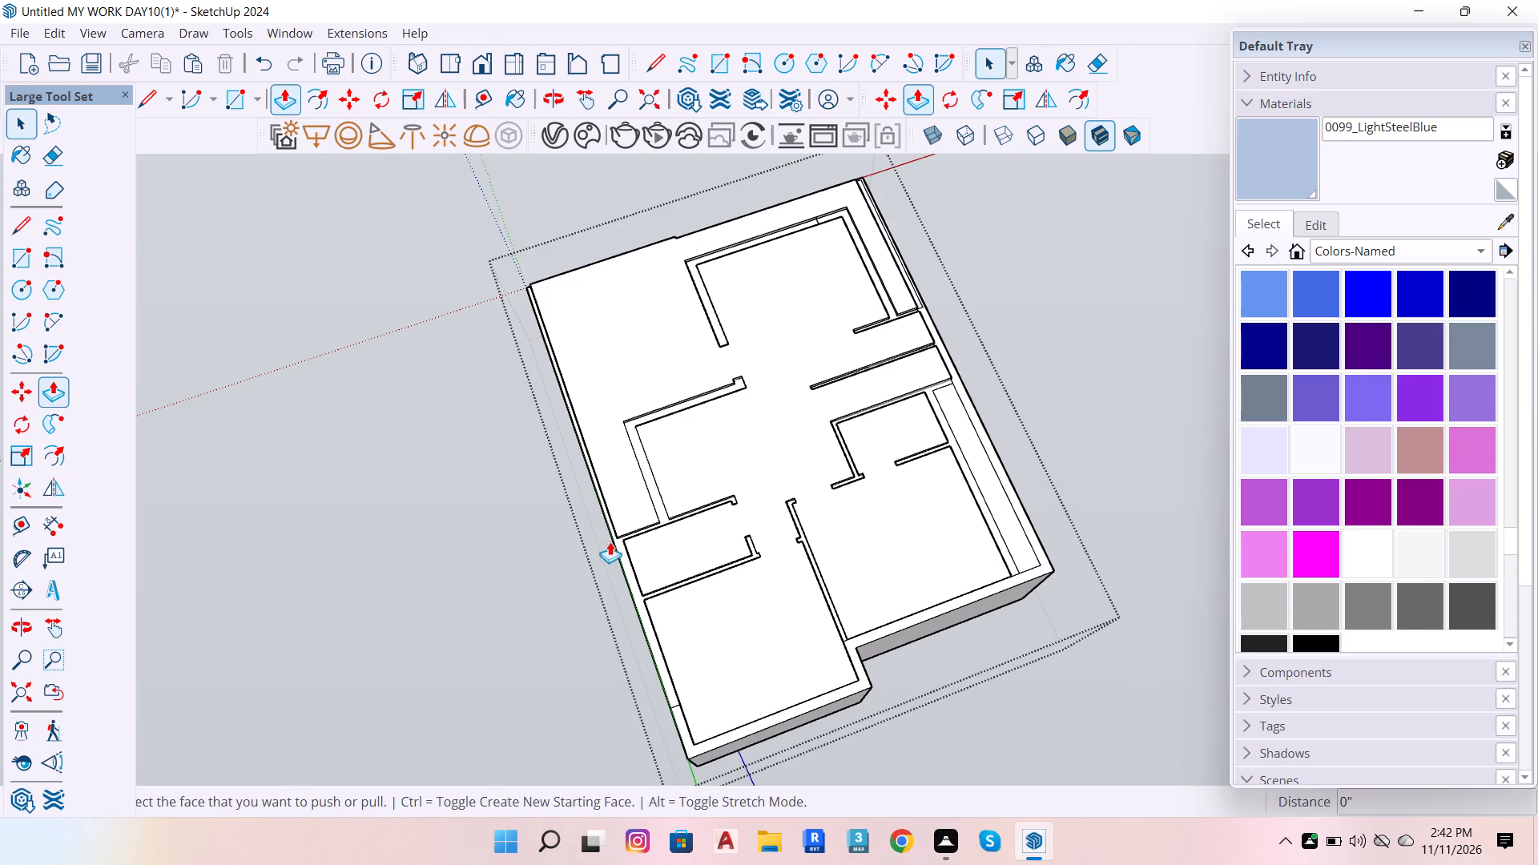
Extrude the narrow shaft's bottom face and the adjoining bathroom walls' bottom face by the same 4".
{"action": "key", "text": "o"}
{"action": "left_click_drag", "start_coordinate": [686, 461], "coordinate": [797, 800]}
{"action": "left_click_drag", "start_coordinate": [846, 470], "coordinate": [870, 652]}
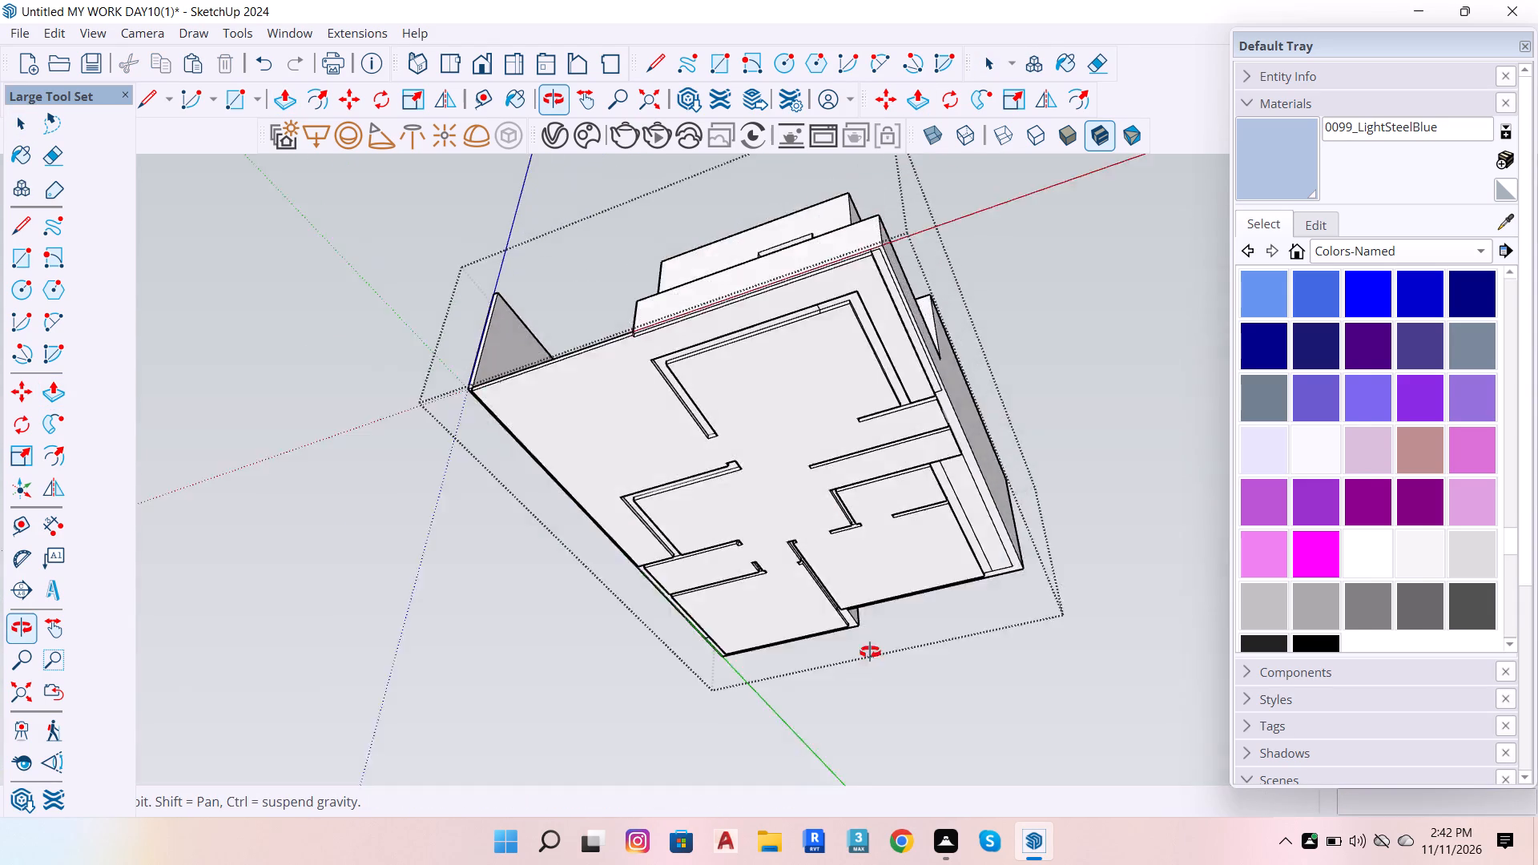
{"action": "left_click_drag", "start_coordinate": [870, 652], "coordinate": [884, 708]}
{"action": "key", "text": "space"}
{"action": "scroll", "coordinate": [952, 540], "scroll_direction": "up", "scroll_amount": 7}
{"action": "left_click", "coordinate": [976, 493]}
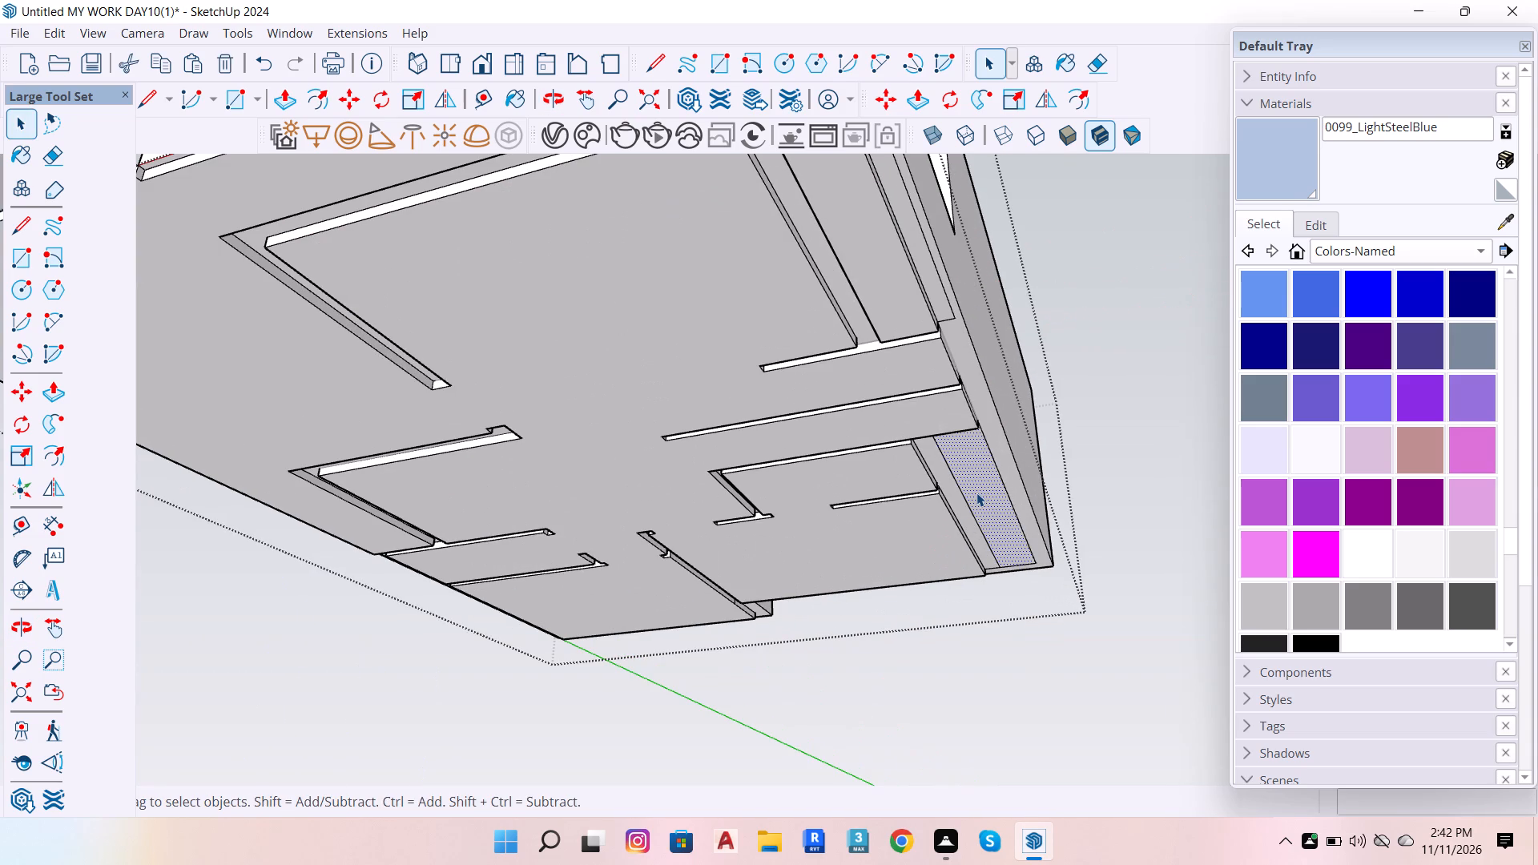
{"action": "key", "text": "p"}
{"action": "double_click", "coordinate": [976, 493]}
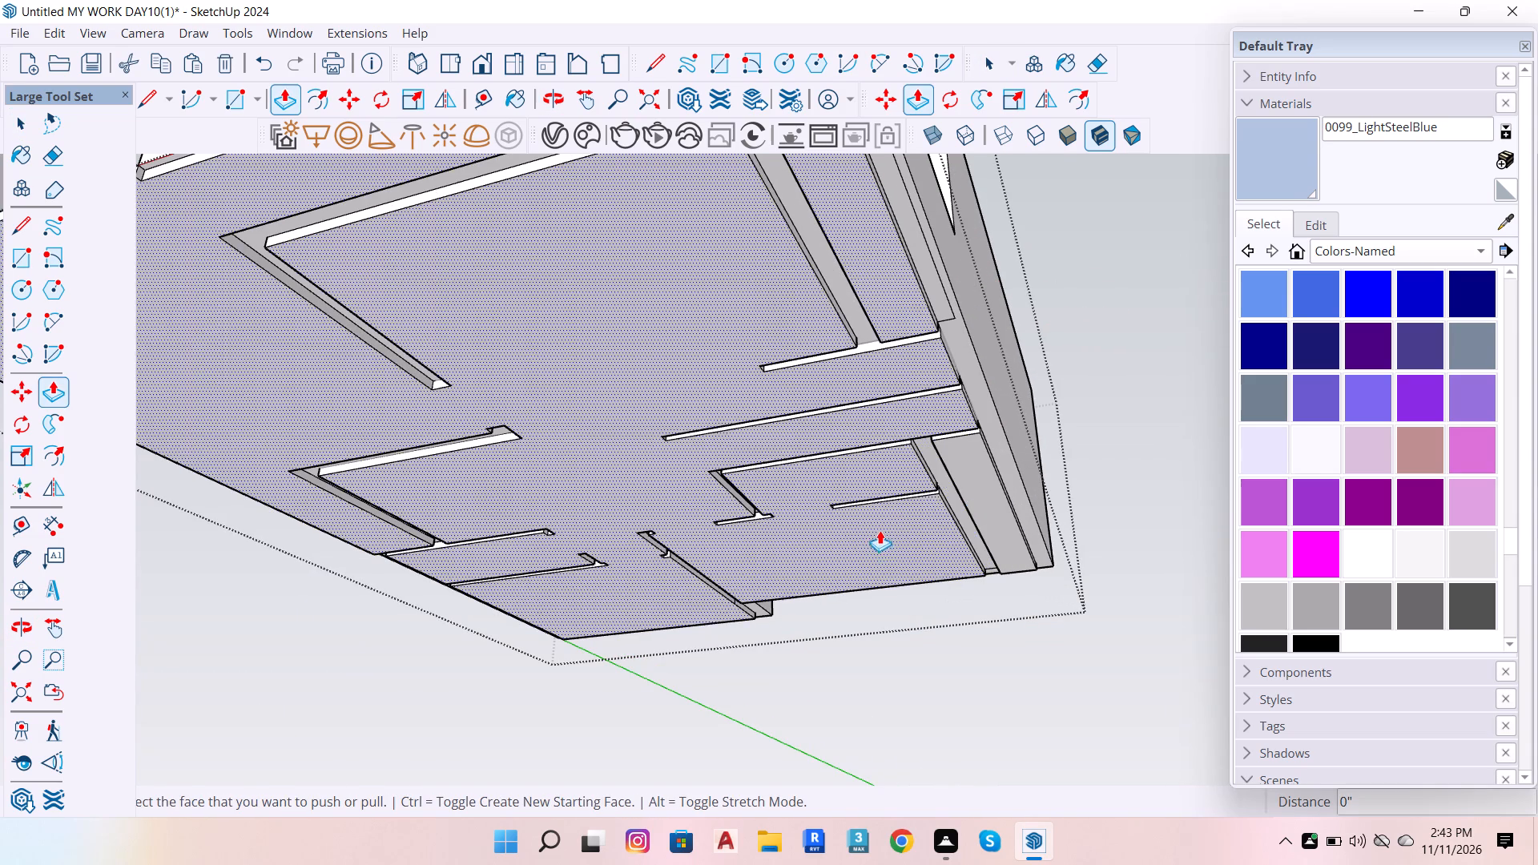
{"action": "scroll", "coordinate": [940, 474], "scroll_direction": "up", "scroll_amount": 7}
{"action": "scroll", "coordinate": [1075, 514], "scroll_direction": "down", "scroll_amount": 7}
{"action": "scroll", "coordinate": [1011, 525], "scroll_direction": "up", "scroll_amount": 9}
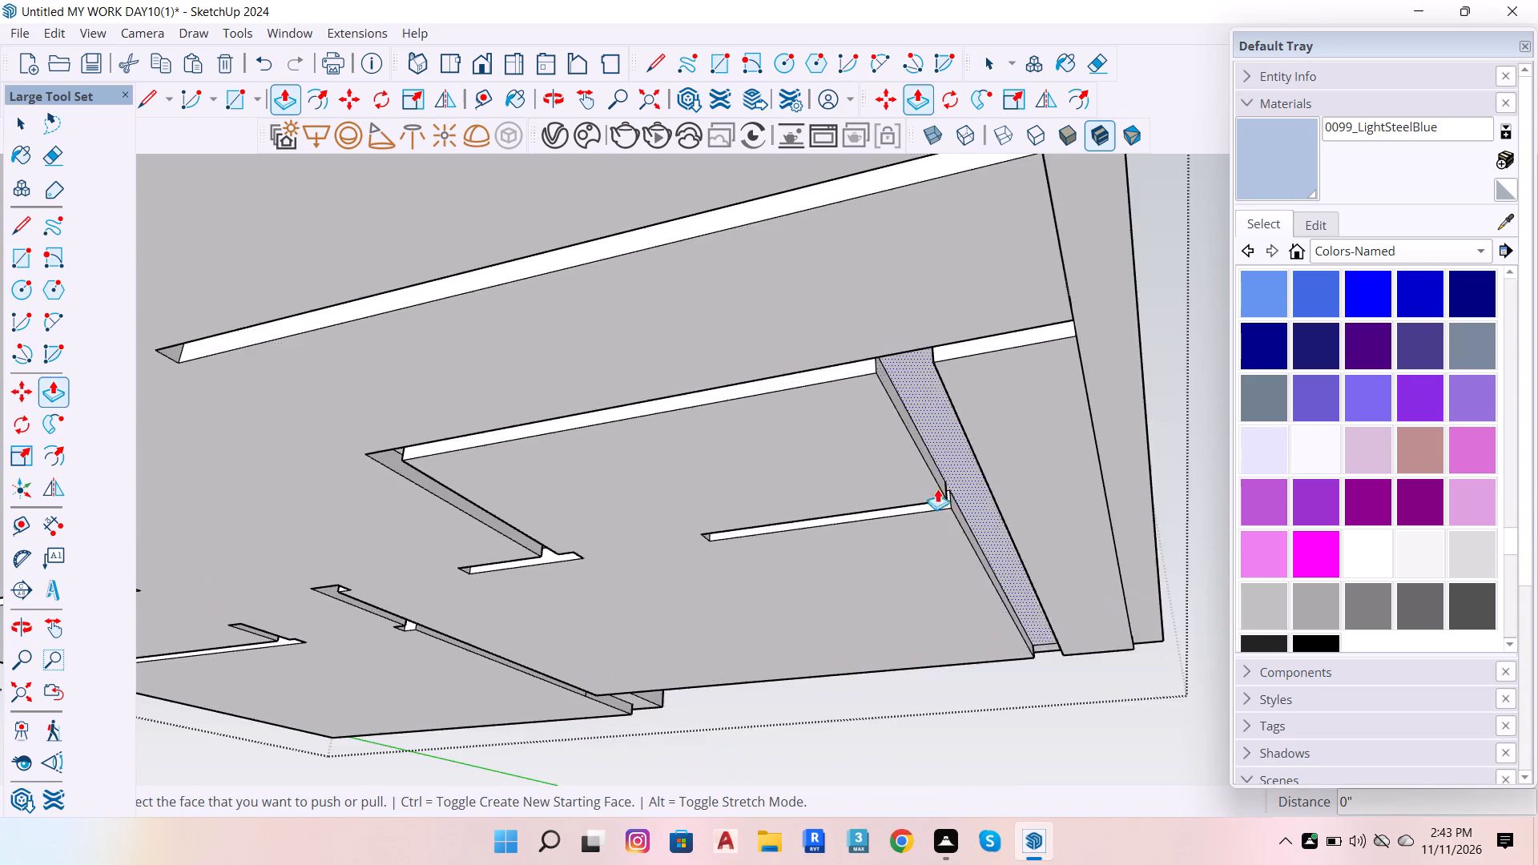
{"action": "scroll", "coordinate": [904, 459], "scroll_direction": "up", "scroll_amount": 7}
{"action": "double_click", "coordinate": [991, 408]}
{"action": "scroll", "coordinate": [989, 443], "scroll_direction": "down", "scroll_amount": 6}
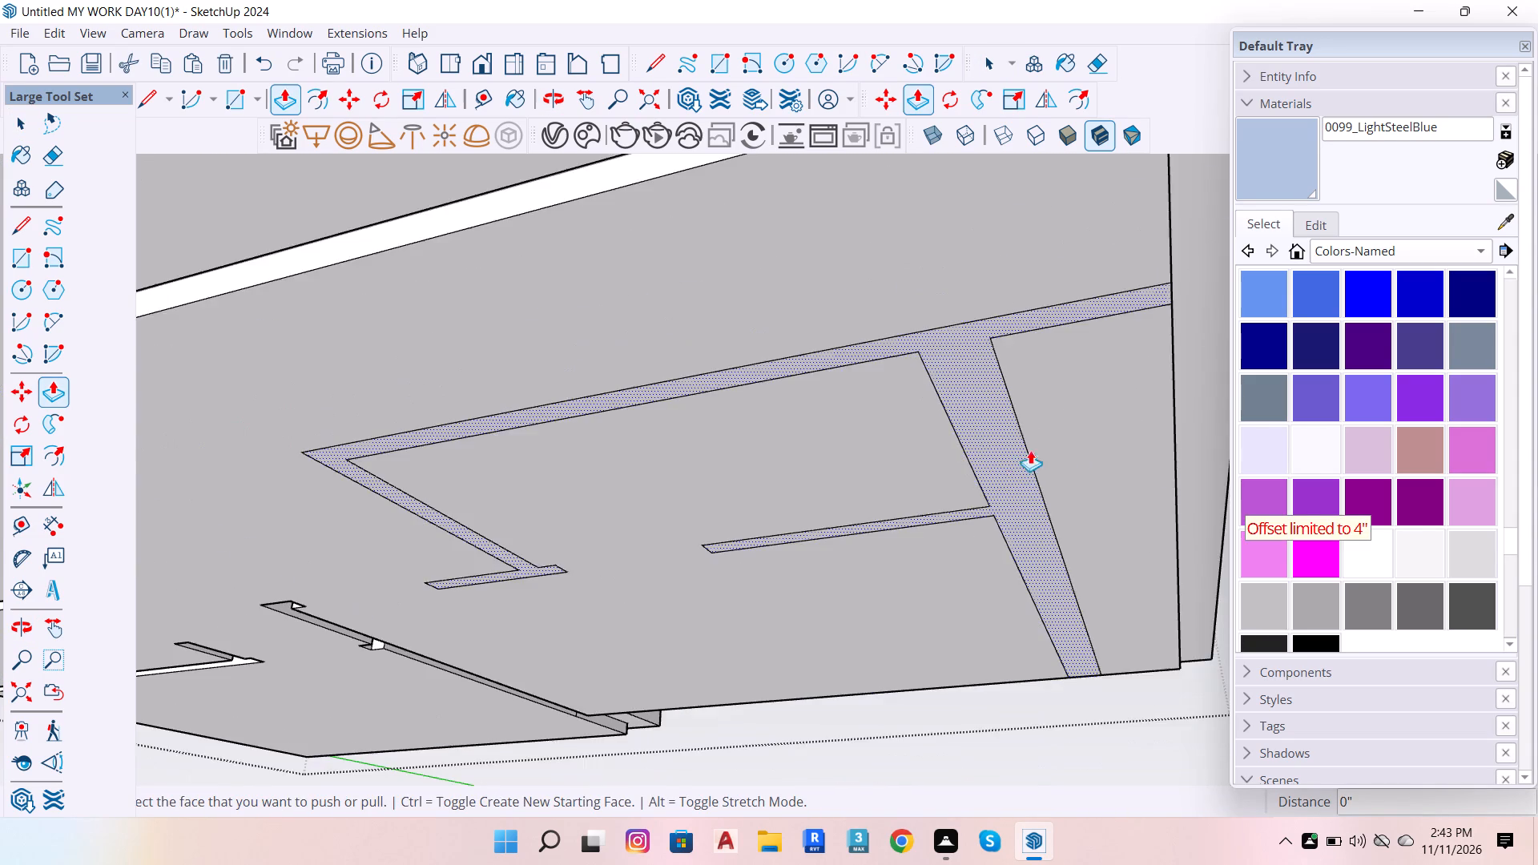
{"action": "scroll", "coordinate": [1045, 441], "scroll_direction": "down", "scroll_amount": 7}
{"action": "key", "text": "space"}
Examine the remaining wall recesses on the underside, especially along the outer side wall and at the front corner.
{"action": "scroll", "coordinate": [1093, 485], "scroll_direction": "down", "scroll_amount": 7}
{"action": "scroll", "coordinate": [1034, 513], "scroll_direction": "down", "scroll_amount": 12}
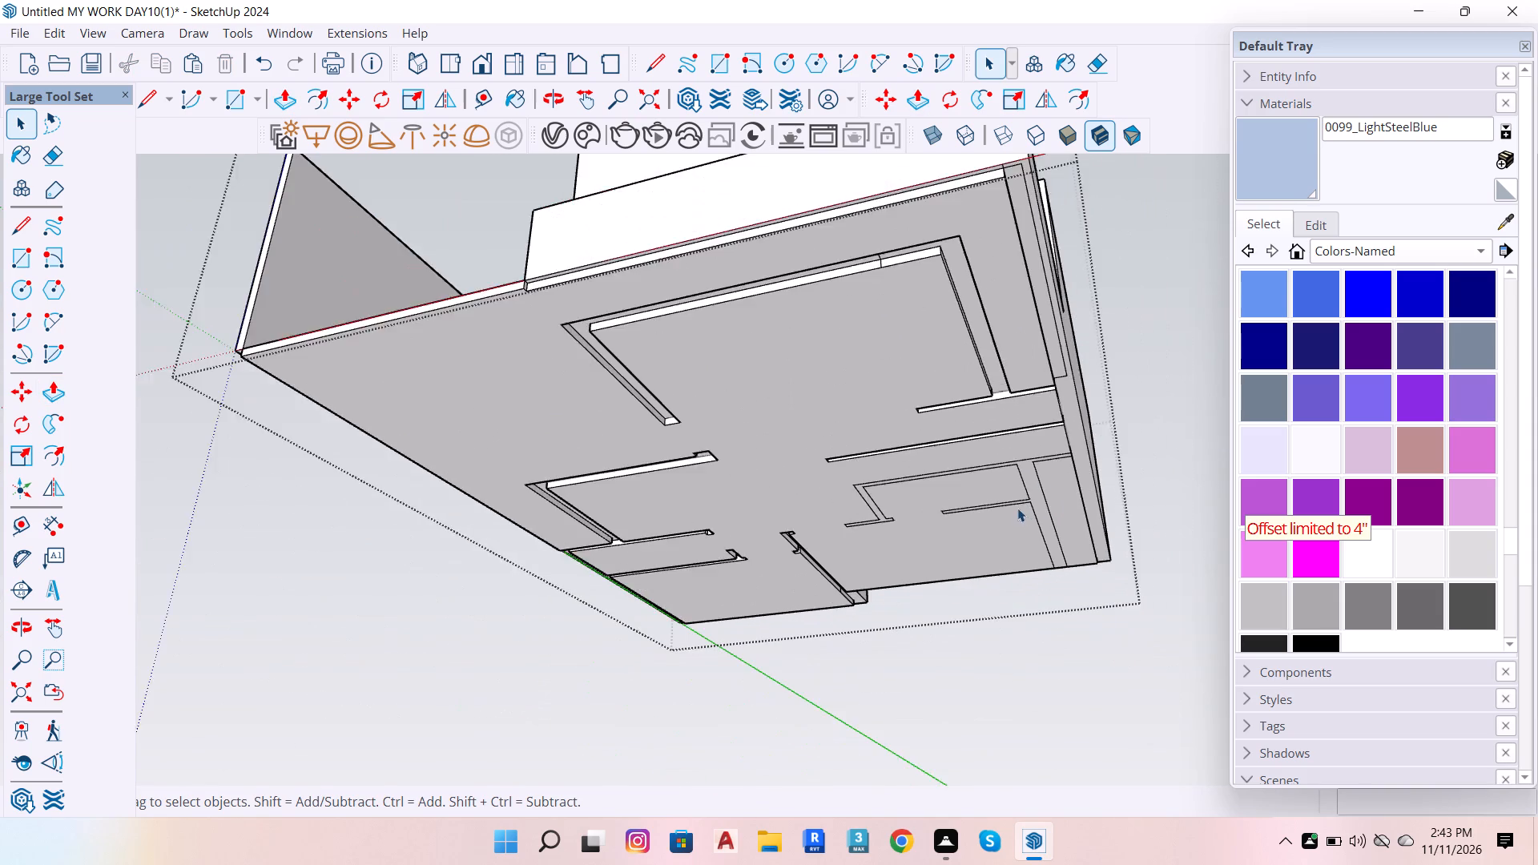
{"action": "scroll", "coordinate": [1026, 501], "scroll_direction": "down", "scroll_amount": 5}
{"action": "scroll", "coordinate": [1016, 404], "scroll_direction": "up", "scroll_amount": 7}
{"action": "scroll", "coordinate": [1082, 440], "scroll_direction": "up", "scroll_amount": 9}
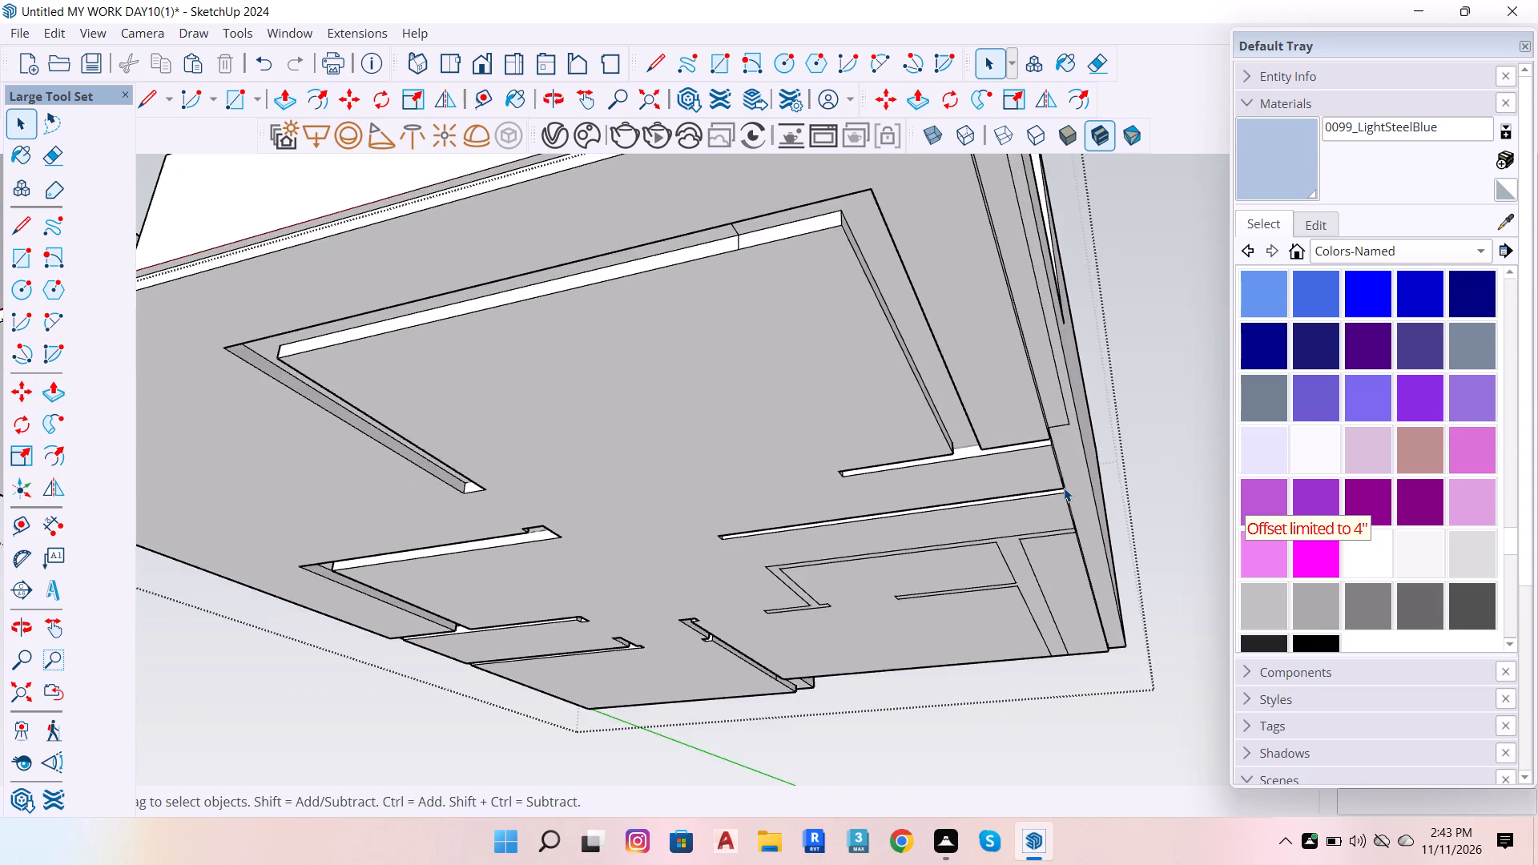
{"action": "scroll", "coordinate": [1064, 488], "scroll_direction": "up", "scroll_amount": 13}
{"action": "scroll", "coordinate": [1114, 479], "scroll_direction": "up", "scroll_amount": 8}
{"action": "scroll", "coordinate": [1042, 500], "scroll_direction": "up", "scroll_amount": 8}
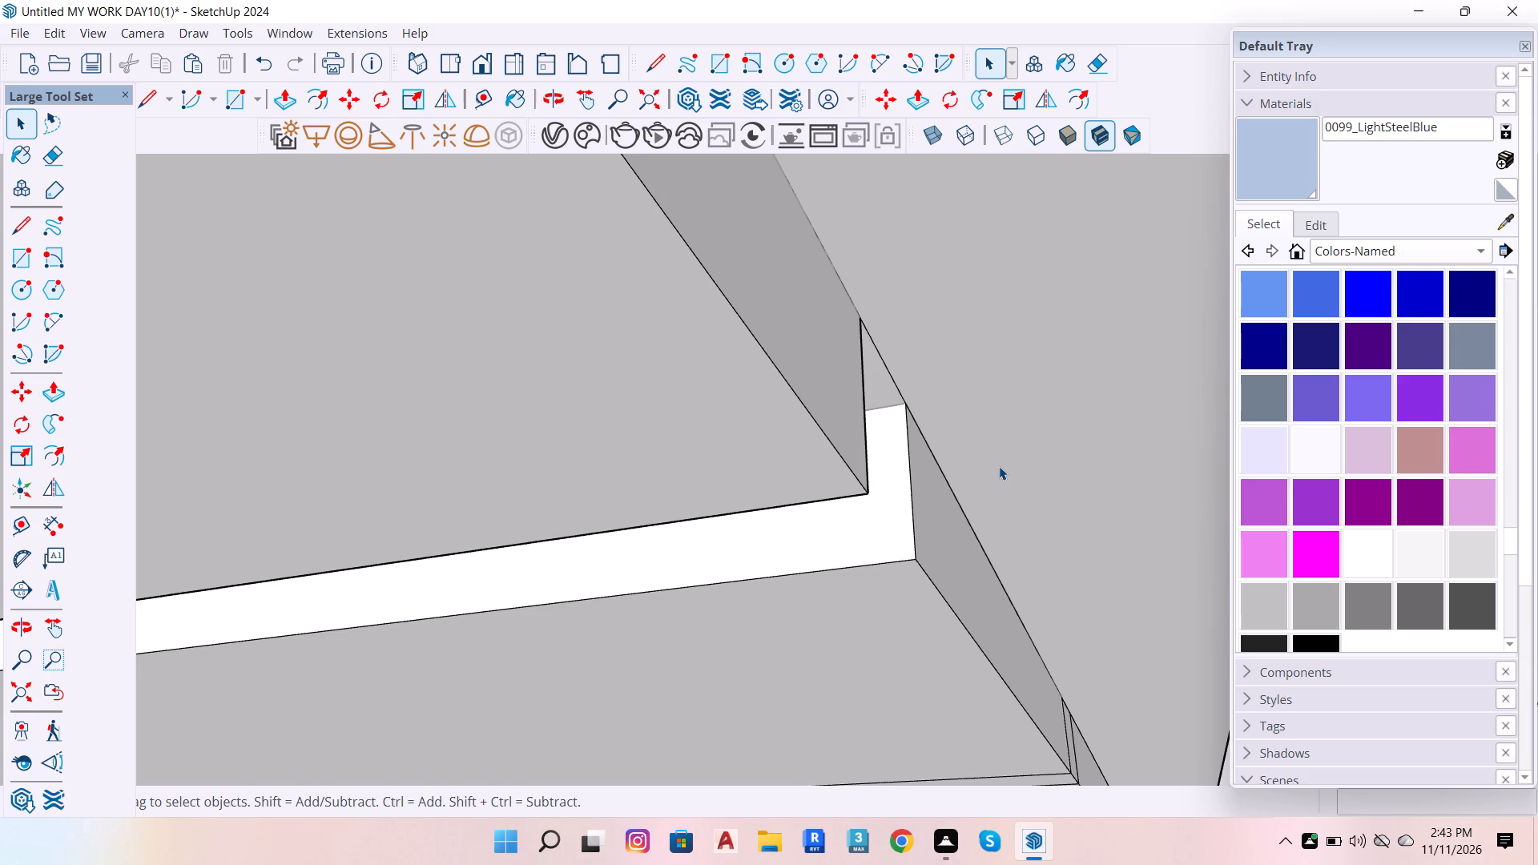
{"action": "scroll", "coordinate": [792, 608], "scroll_direction": "down", "scroll_amount": 13}
{"action": "scroll", "coordinate": [920, 521], "scroll_direction": "down", "scroll_amount": 5}
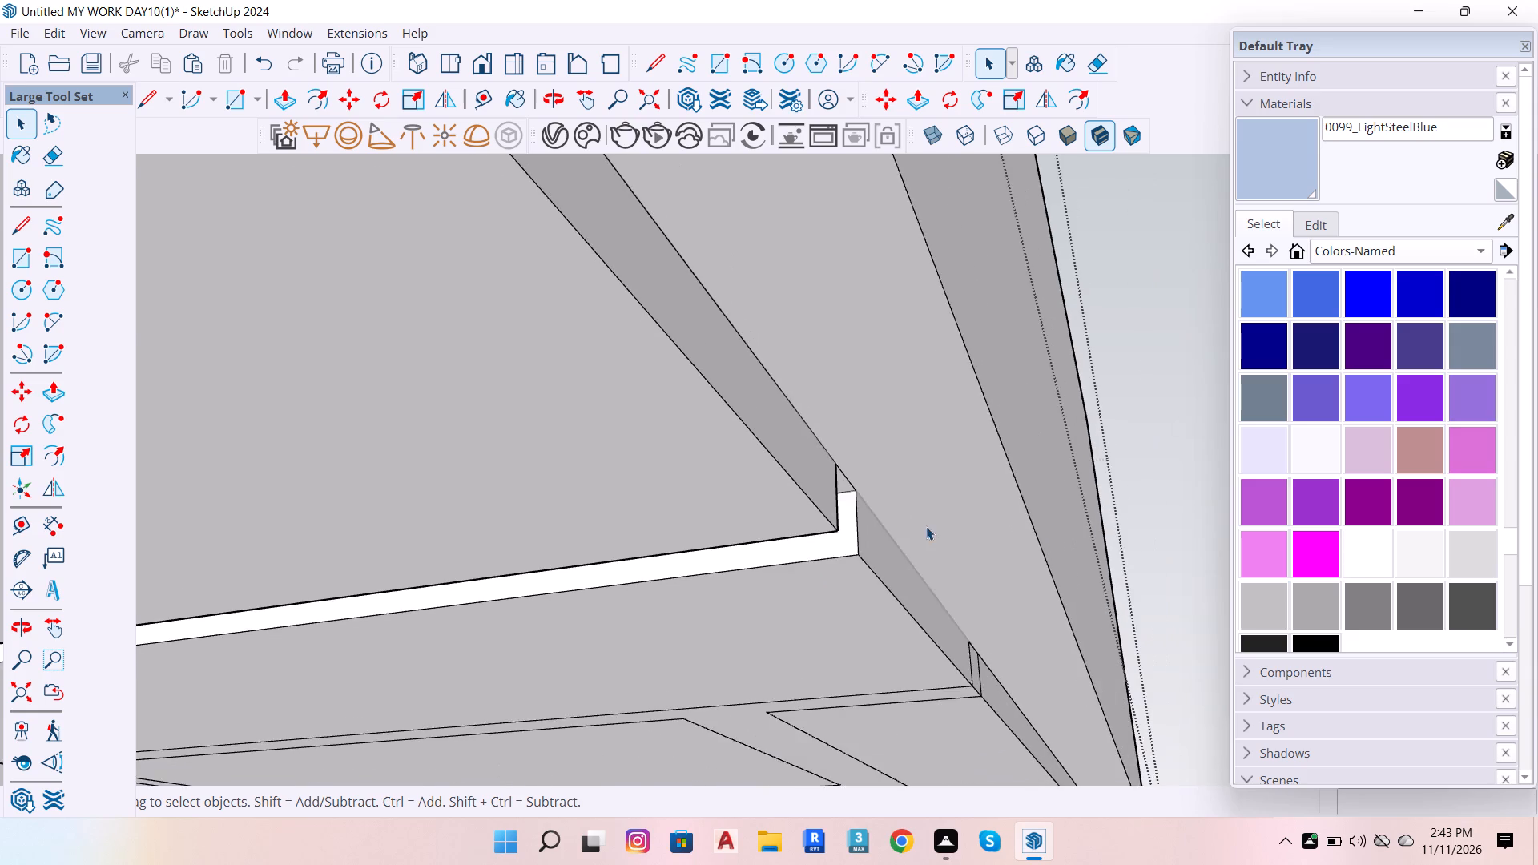
{"action": "scroll", "coordinate": [926, 526], "scroll_direction": "down", "scroll_amount": 17}
{"action": "scroll", "coordinate": [987, 561], "scroll_direction": "down", "scroll_amount": 13}
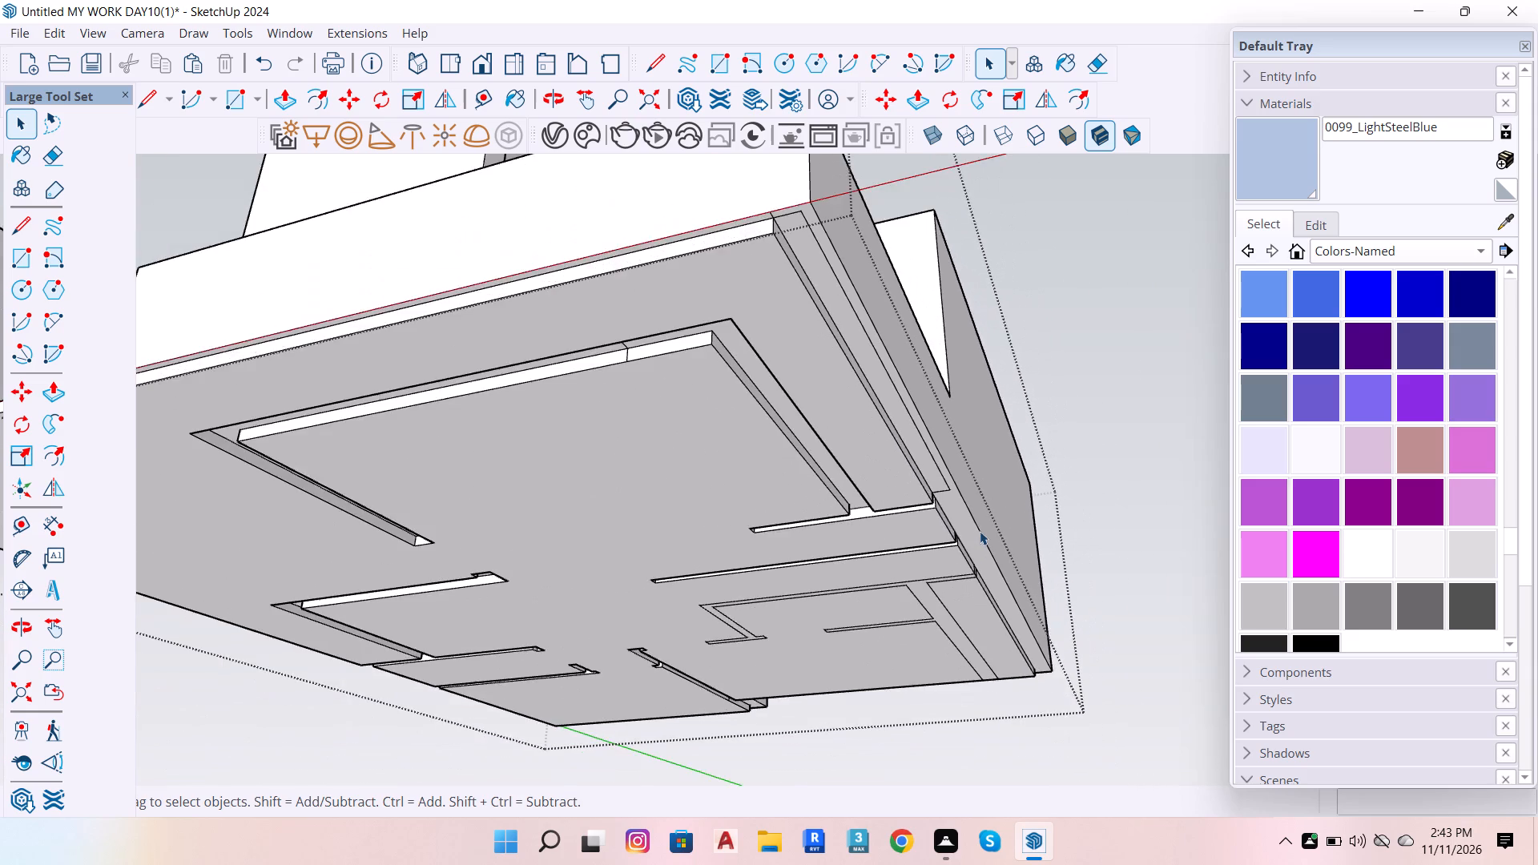
{"action": "scroll", "coordinate": [977, 551], "scroll_direction": "down", "scroll_amount": 6}
{"action": "scroll", "coordinate": [863, 352], "scroll_direction": "up", "scroll_amount": 18}
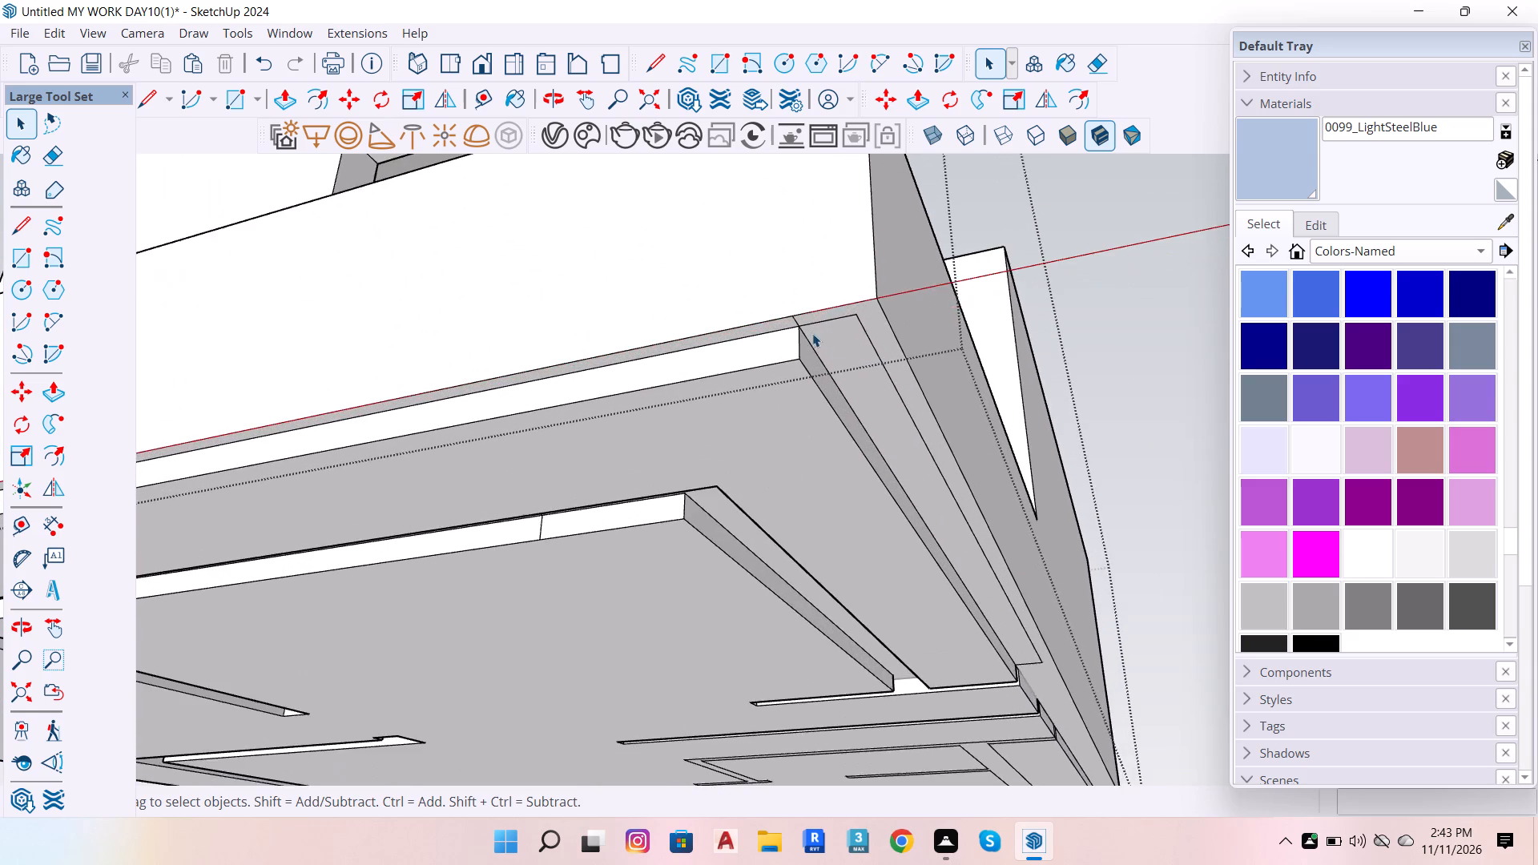
{"action": "scroll", "coordinate": [808, 328], "scroll_direction": "up", "scroll_amount": 12}
{"action": "scroll", "coordinate": [936, 432], "scroll_direction": "down", "scroll_amount": 20}
{"action": "scroll", "coordinate": [936, 432], "scroll_direction": "down", "scroll_amount": 8}
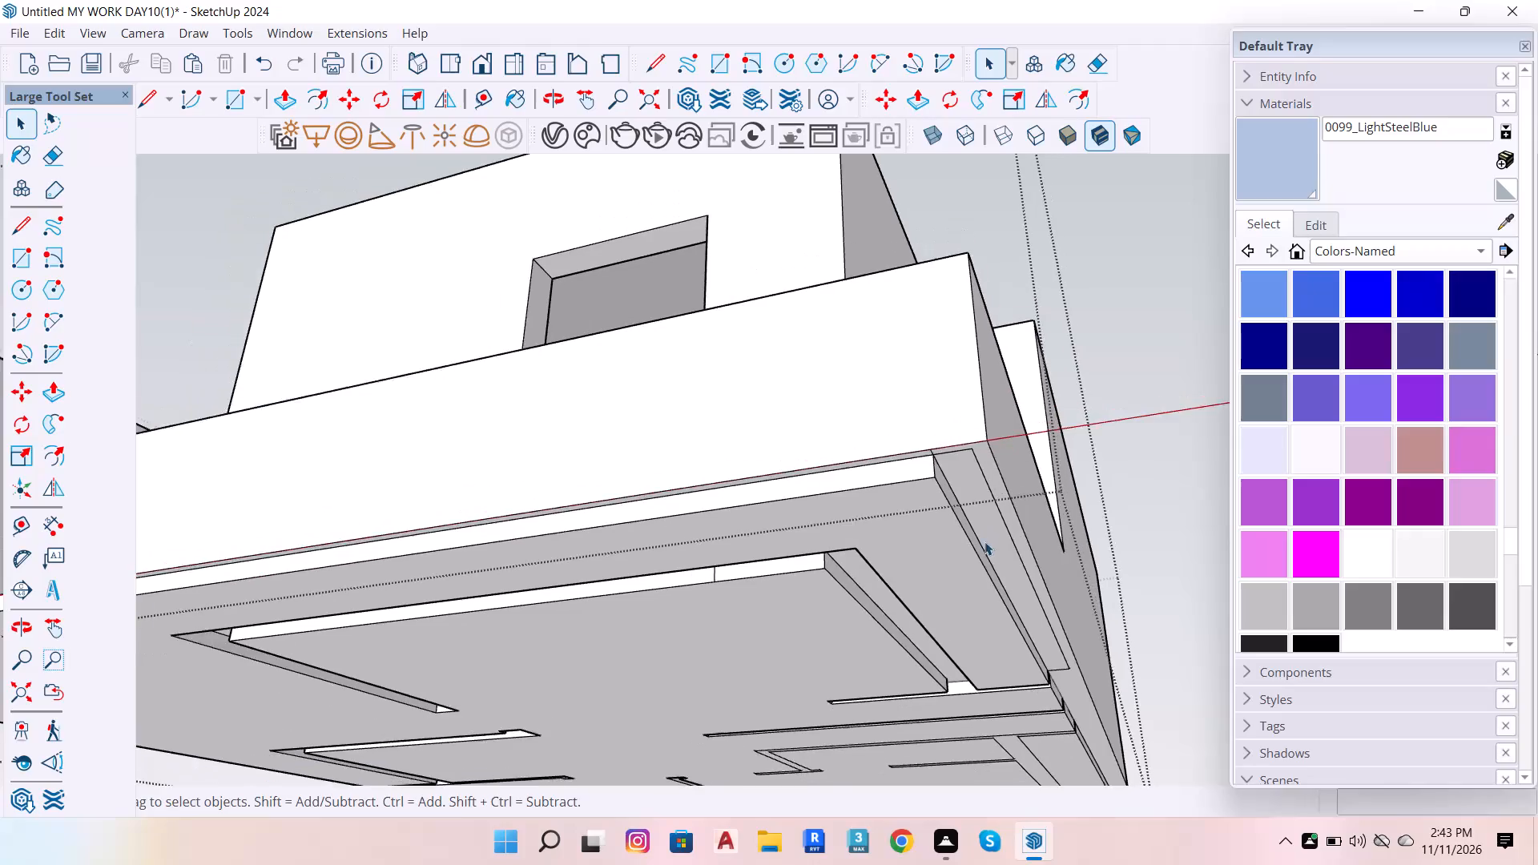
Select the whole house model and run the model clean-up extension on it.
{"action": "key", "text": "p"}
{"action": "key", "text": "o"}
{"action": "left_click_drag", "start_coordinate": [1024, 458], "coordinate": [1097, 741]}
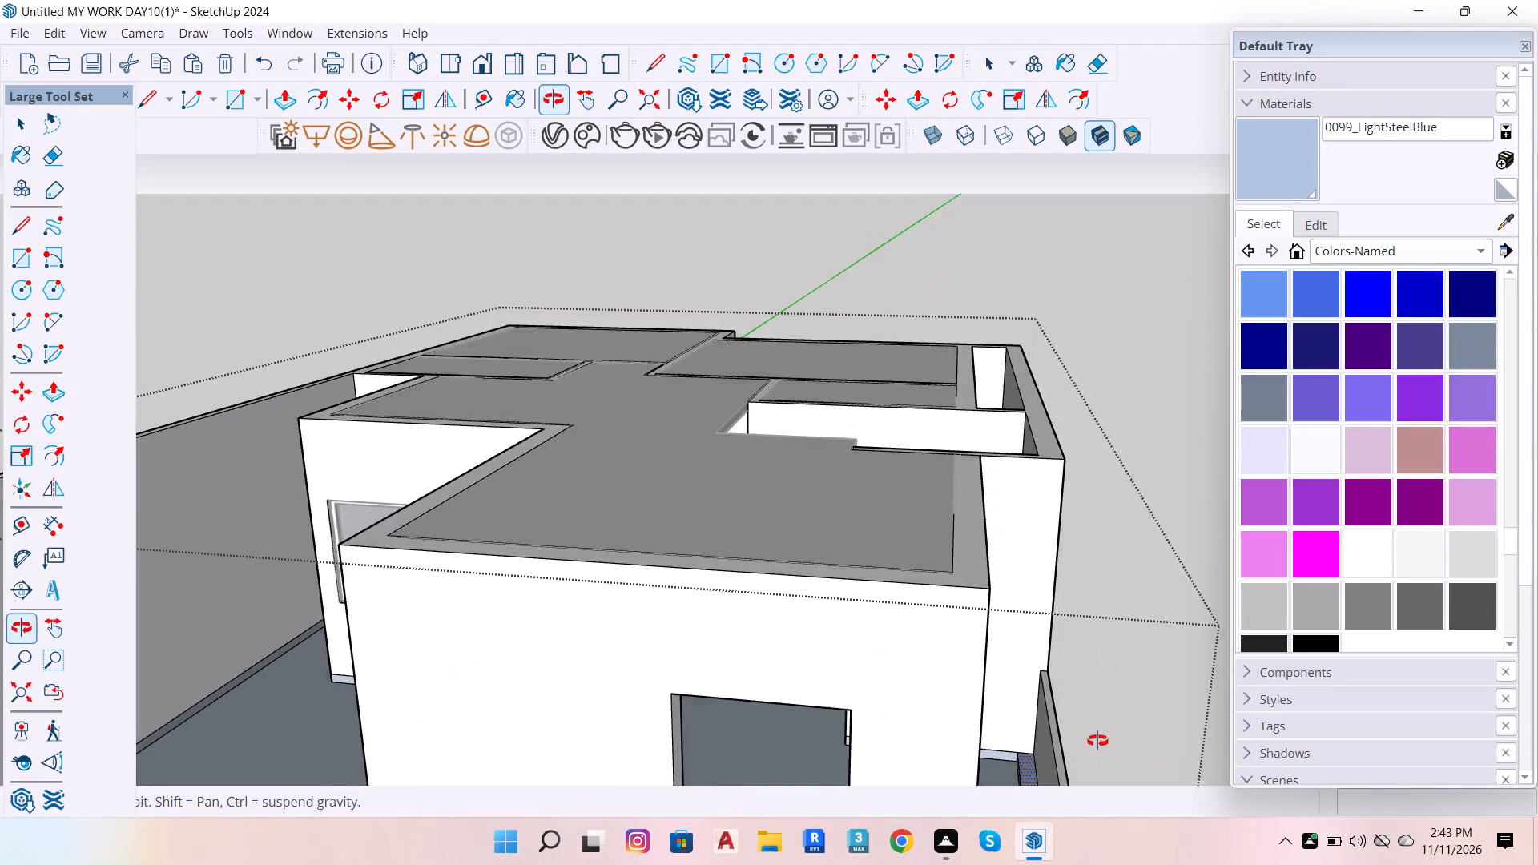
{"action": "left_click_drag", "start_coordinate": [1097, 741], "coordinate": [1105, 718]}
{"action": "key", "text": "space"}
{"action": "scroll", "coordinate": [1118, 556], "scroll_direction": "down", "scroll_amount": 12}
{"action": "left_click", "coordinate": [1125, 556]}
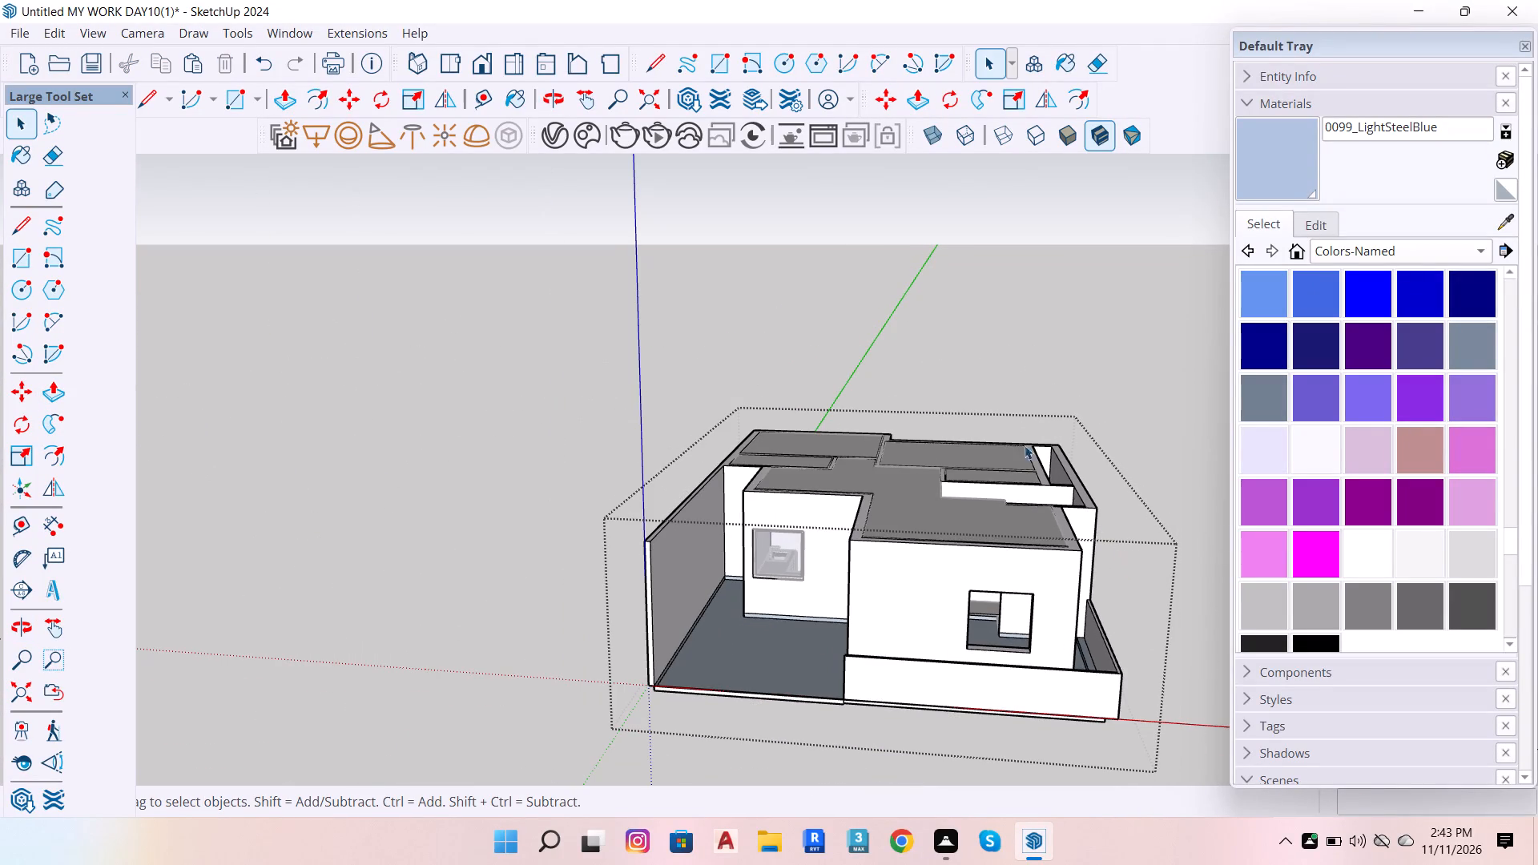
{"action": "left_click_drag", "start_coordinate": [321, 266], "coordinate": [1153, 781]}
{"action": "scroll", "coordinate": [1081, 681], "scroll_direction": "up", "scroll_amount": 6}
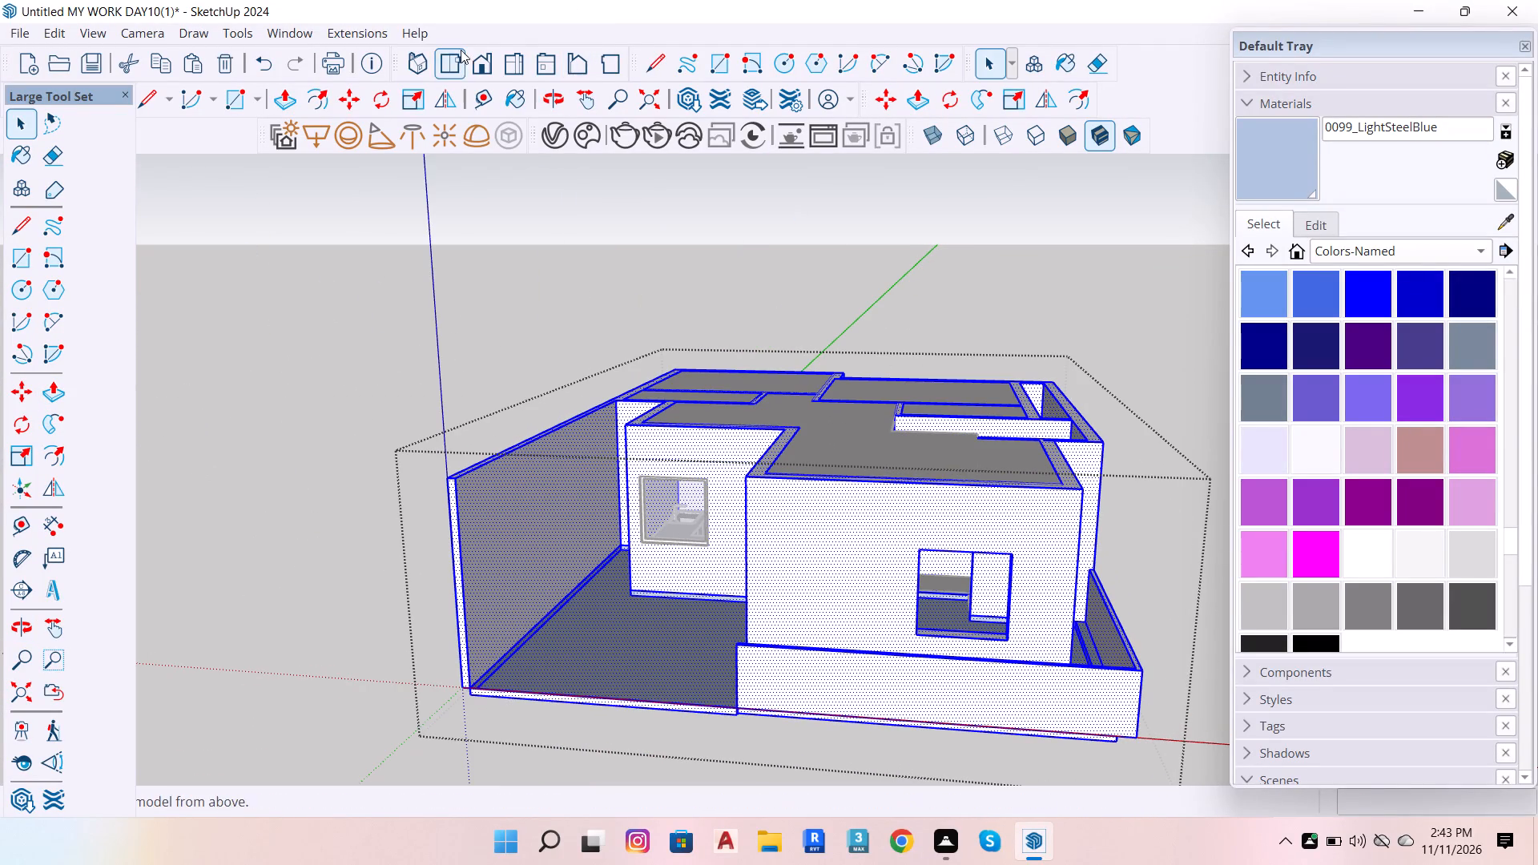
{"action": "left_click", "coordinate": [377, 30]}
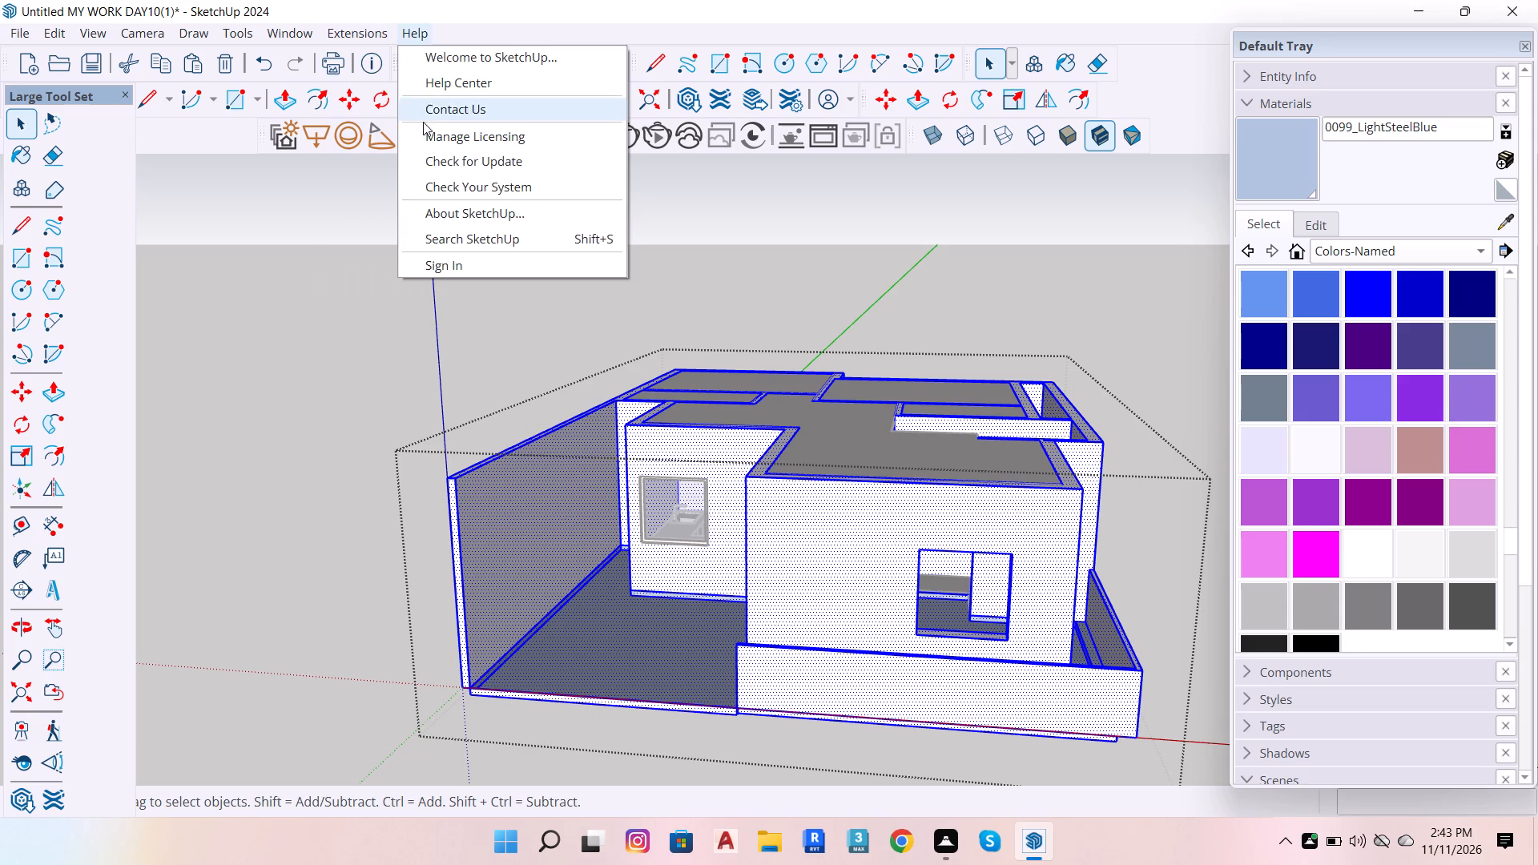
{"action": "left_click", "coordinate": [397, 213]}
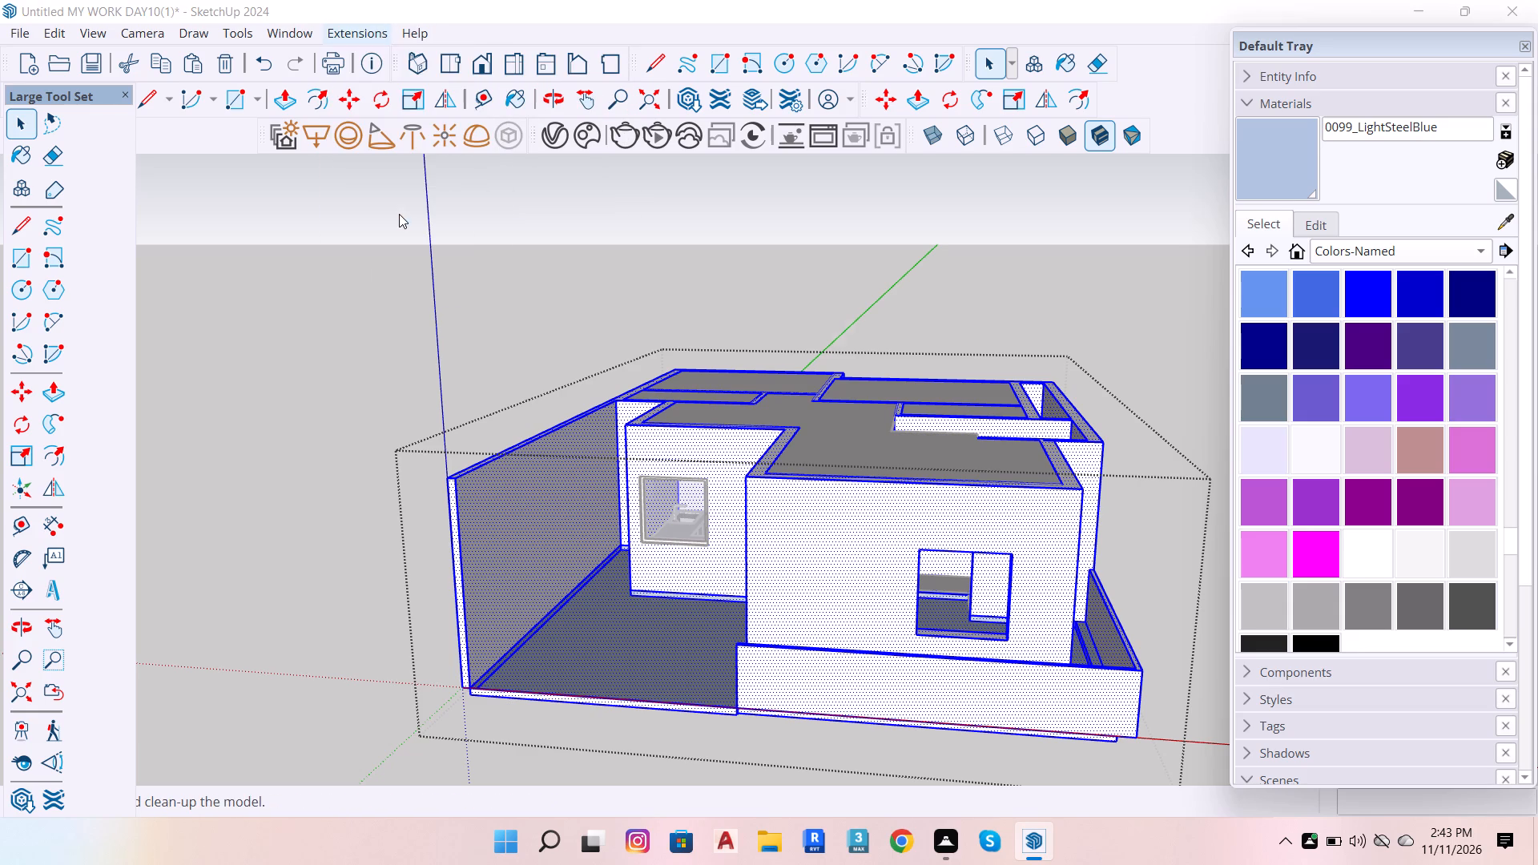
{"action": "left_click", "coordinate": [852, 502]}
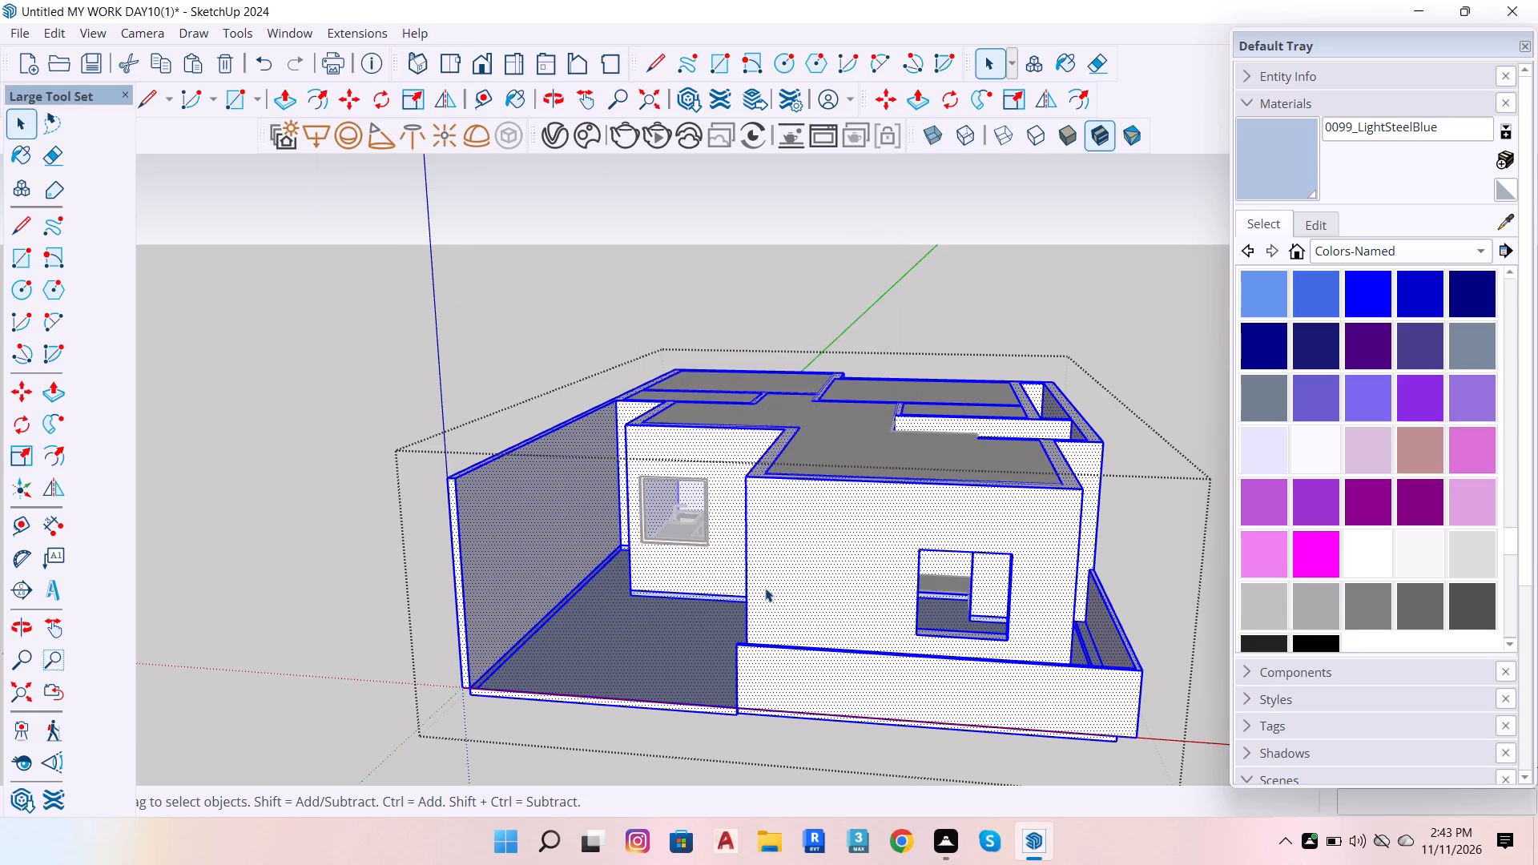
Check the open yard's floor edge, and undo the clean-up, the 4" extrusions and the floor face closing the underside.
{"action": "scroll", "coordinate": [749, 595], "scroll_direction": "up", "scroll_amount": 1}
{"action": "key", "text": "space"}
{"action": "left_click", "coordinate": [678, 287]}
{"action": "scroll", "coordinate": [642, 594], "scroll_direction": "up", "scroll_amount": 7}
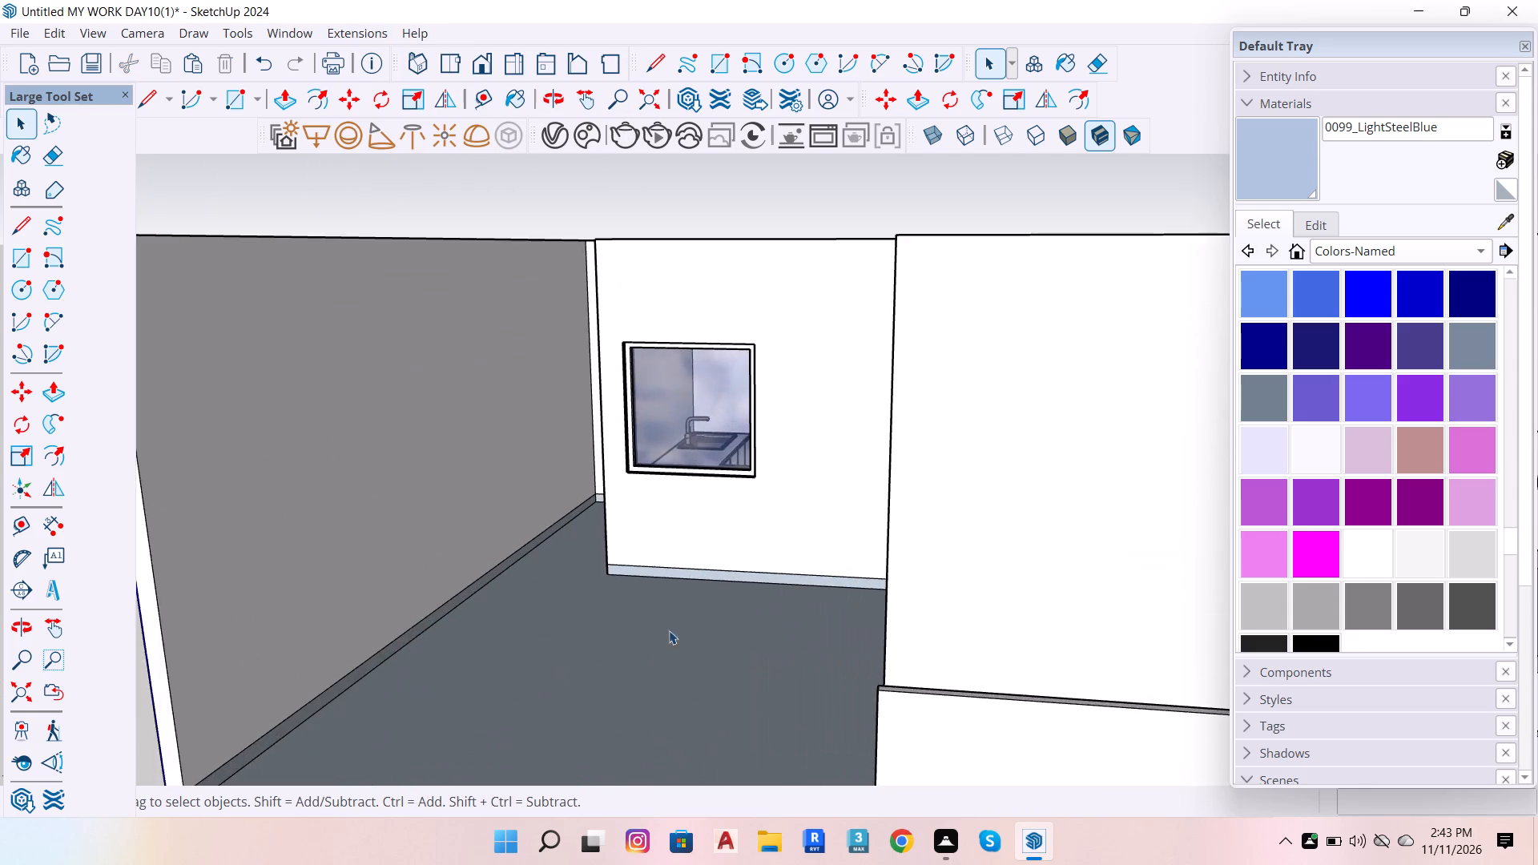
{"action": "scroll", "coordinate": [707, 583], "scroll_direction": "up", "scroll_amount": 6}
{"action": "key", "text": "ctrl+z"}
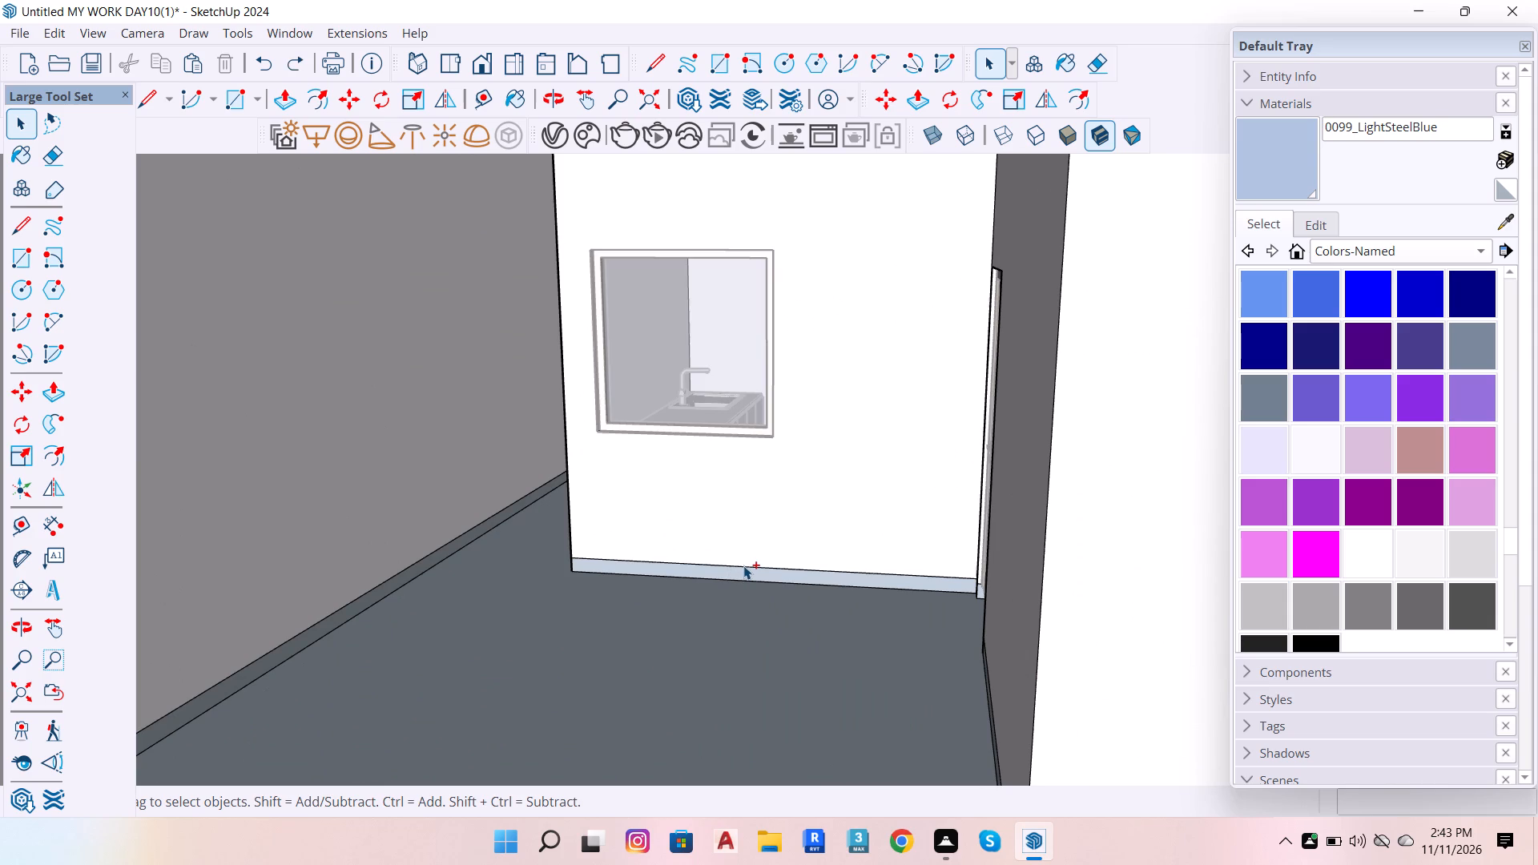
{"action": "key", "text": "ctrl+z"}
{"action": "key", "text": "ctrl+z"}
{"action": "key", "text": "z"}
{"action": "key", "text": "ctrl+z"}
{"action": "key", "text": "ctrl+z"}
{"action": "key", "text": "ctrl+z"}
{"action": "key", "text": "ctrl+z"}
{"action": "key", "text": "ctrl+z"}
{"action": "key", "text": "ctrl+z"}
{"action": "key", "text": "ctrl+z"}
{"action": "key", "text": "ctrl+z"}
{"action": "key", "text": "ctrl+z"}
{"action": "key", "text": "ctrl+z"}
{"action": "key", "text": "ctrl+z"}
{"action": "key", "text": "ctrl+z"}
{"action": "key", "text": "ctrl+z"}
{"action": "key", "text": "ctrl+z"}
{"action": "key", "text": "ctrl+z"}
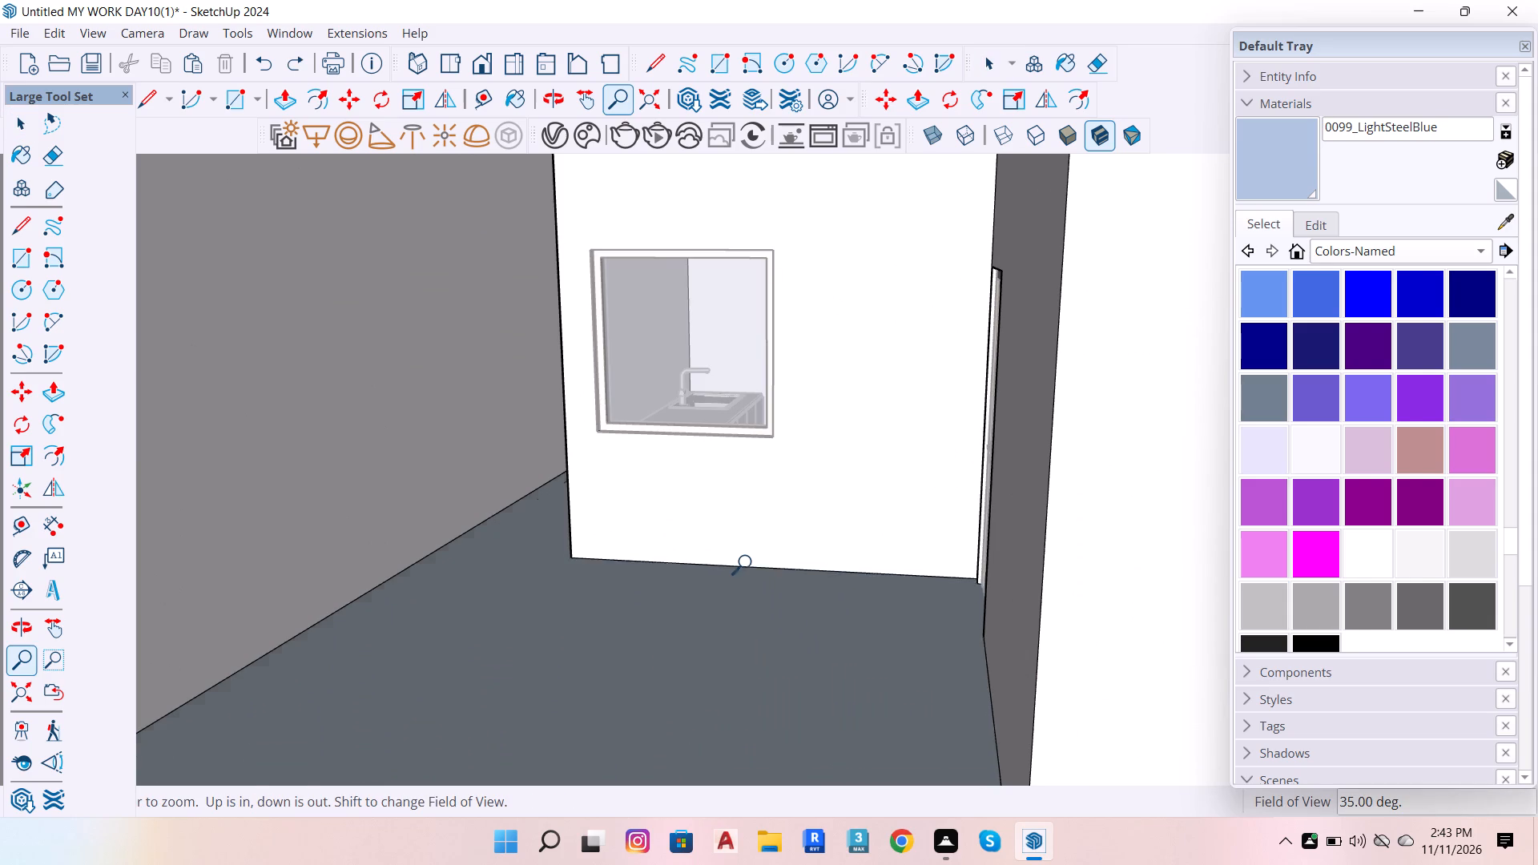
Select the whole house model again and run the model clean-up extension on it.
{"action": "scroll", "coordinate": [753, 567], "scroll_direction": "down", "scroll_amount": 18}
{"action": "key", "text": "space"}
{"action": "scroll", "coordinate": [793, 509], "scroll_direction": "down", "scroll_amount": 4}
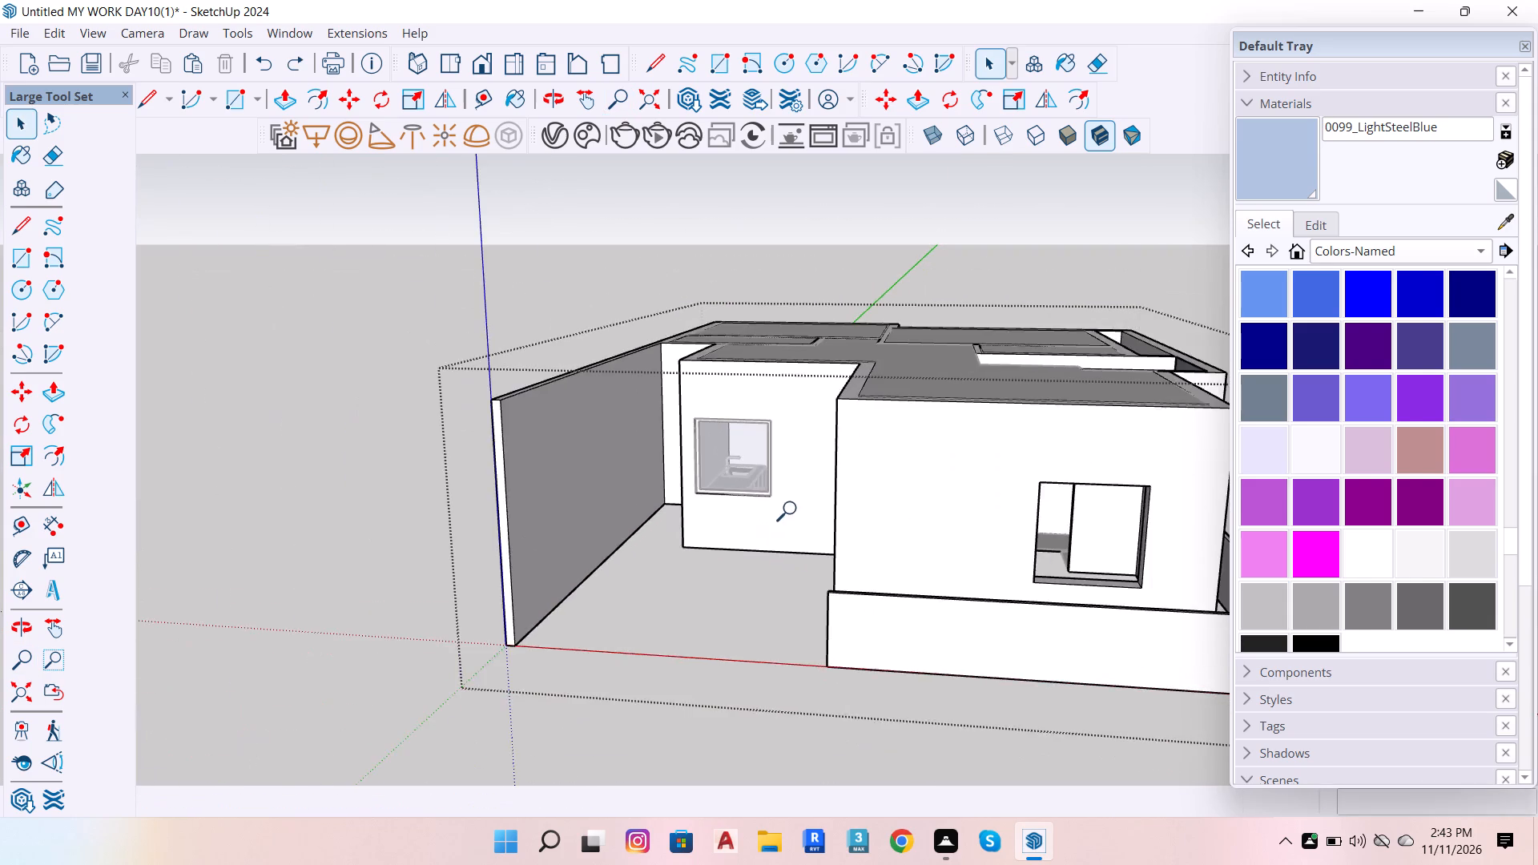
{"action": "scroll", "coordinate": [794, 509], "scroll_direction": "down", "scroll_amount": 4}
{"action": "scroll", "coordinate": [1069, 460], "scroll_direction": "down", "scroll_amount": 7}
{"action": "left_click_drag", "start_coordinate": [642, 250], "coordinate": [1125, 678]}
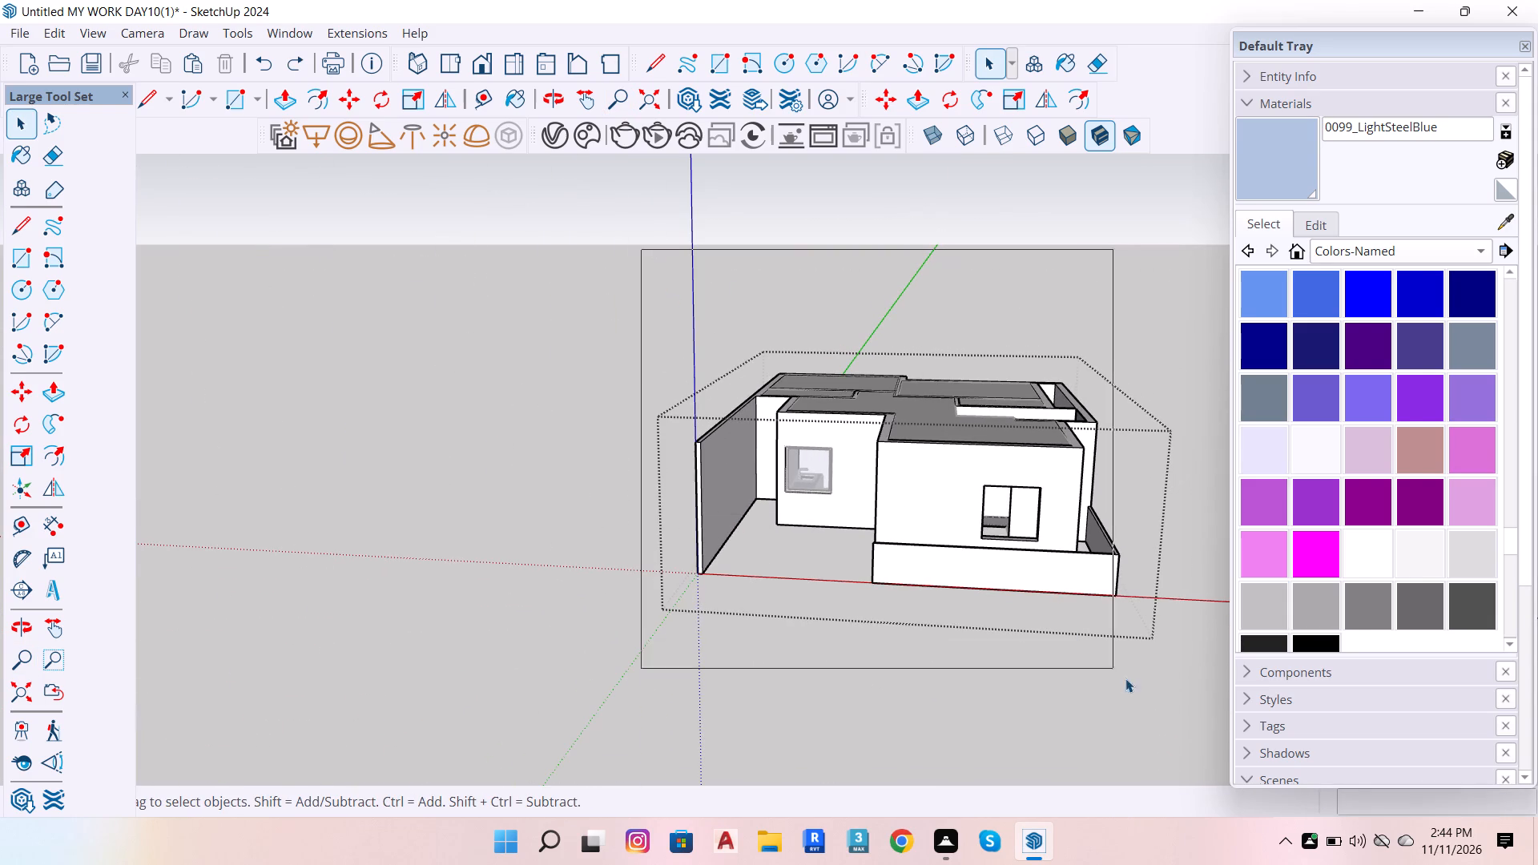
{"action": "left_click_drag", "start_coordinate": [1125, 678], "coordinate": [1174, 716]}
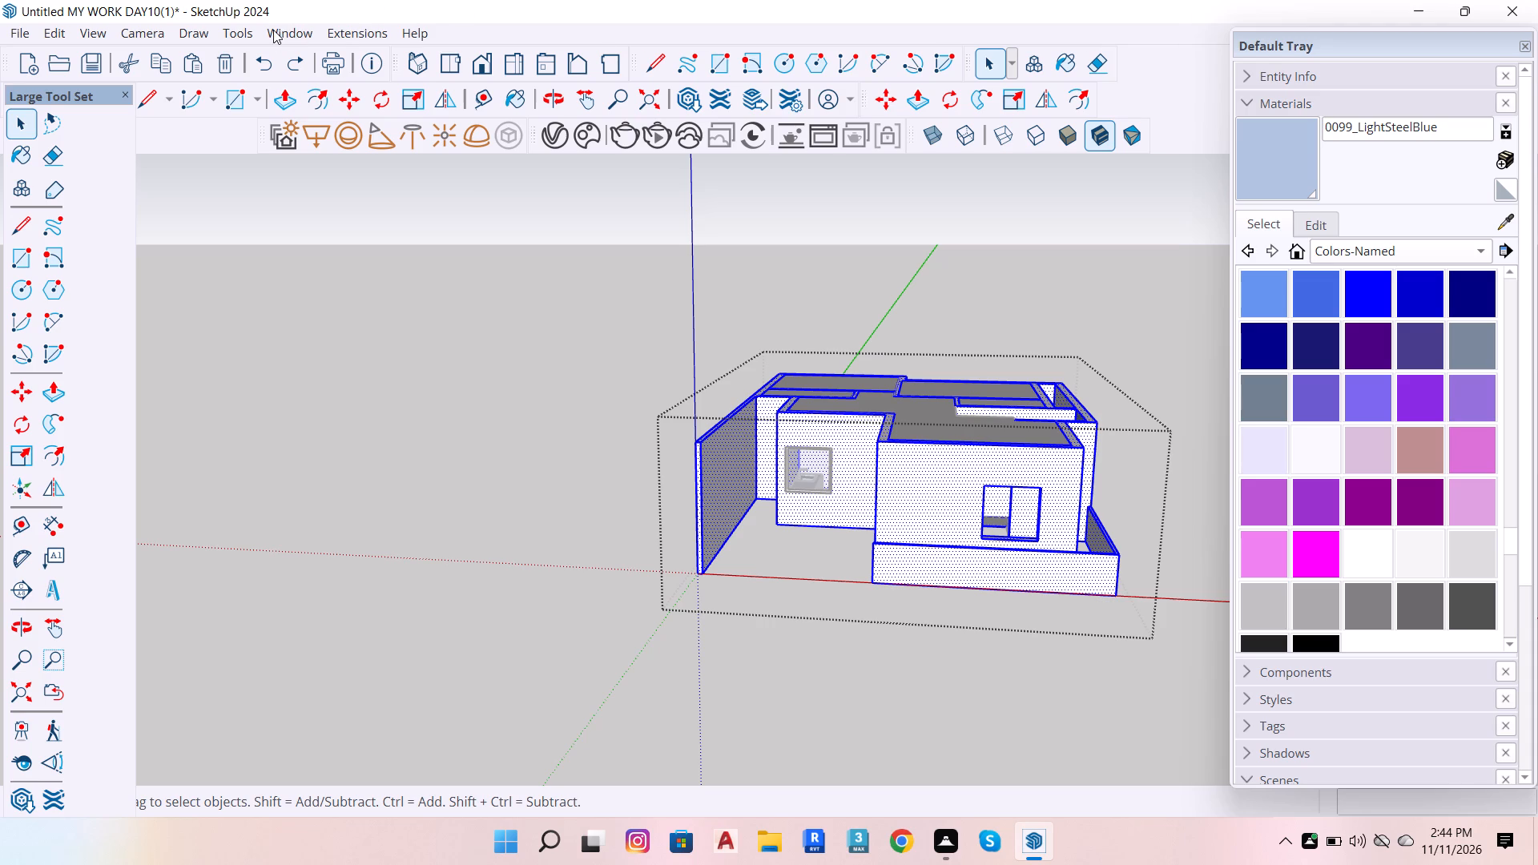
{"action": "left_click", "coordinate": [337, 33]}
{"action": "left_click", "coordinate": [433, 222]}
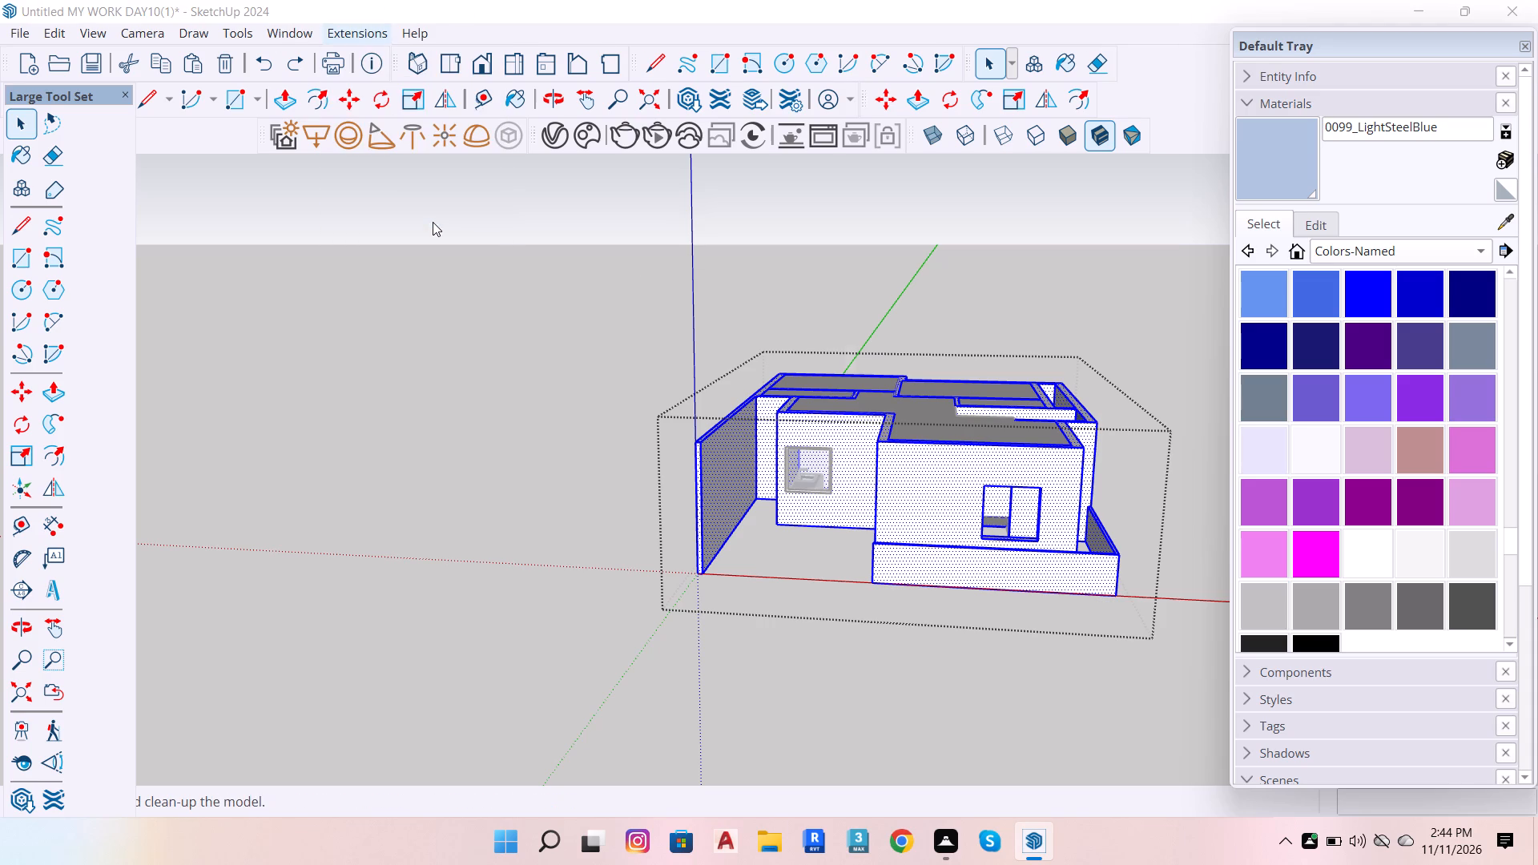
{"action": "left_click", "coordinate": [826, 521]}
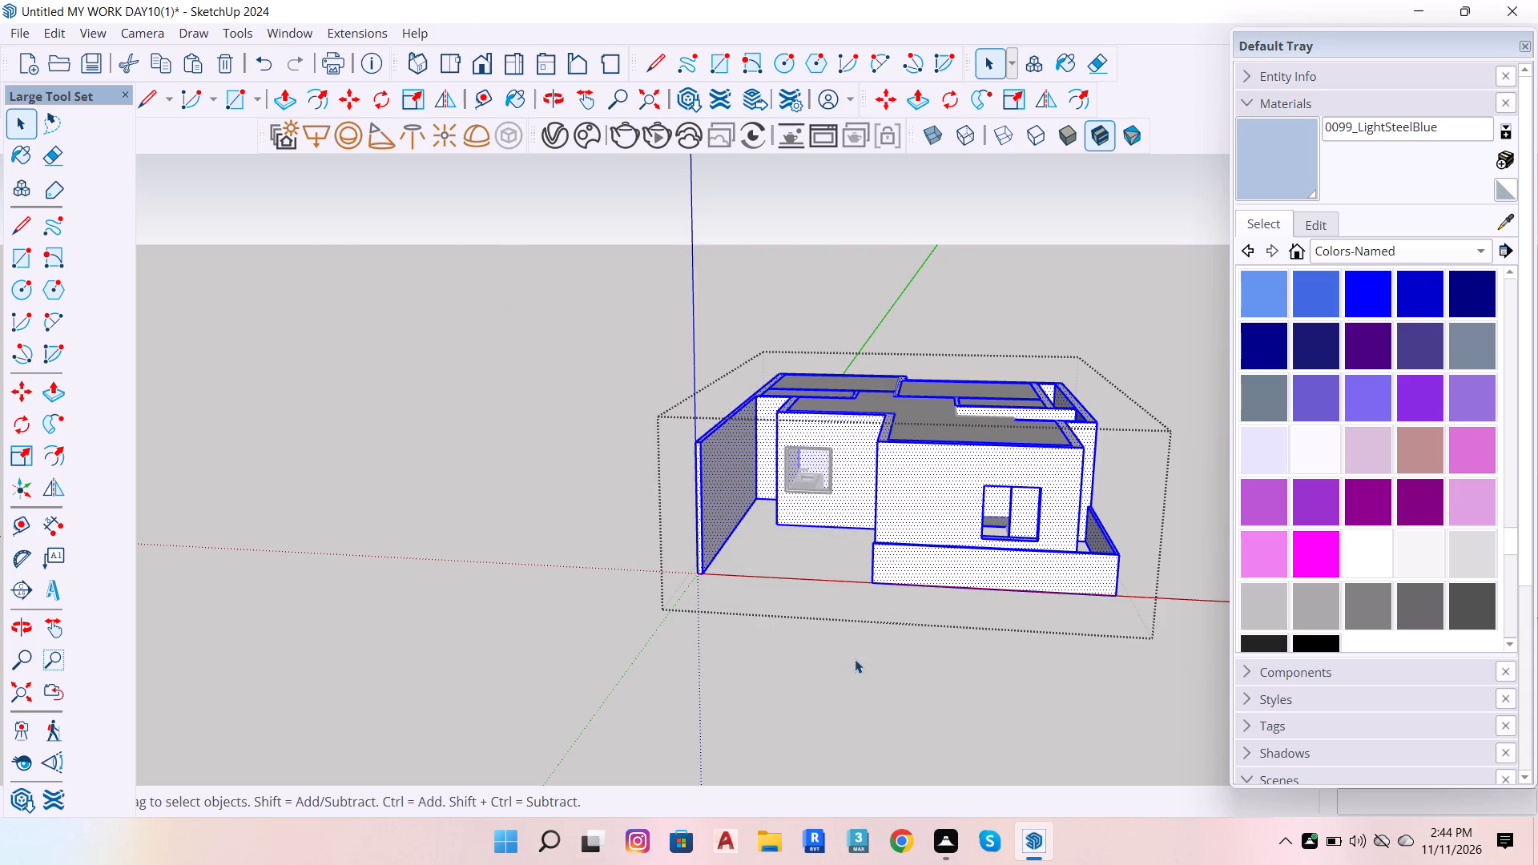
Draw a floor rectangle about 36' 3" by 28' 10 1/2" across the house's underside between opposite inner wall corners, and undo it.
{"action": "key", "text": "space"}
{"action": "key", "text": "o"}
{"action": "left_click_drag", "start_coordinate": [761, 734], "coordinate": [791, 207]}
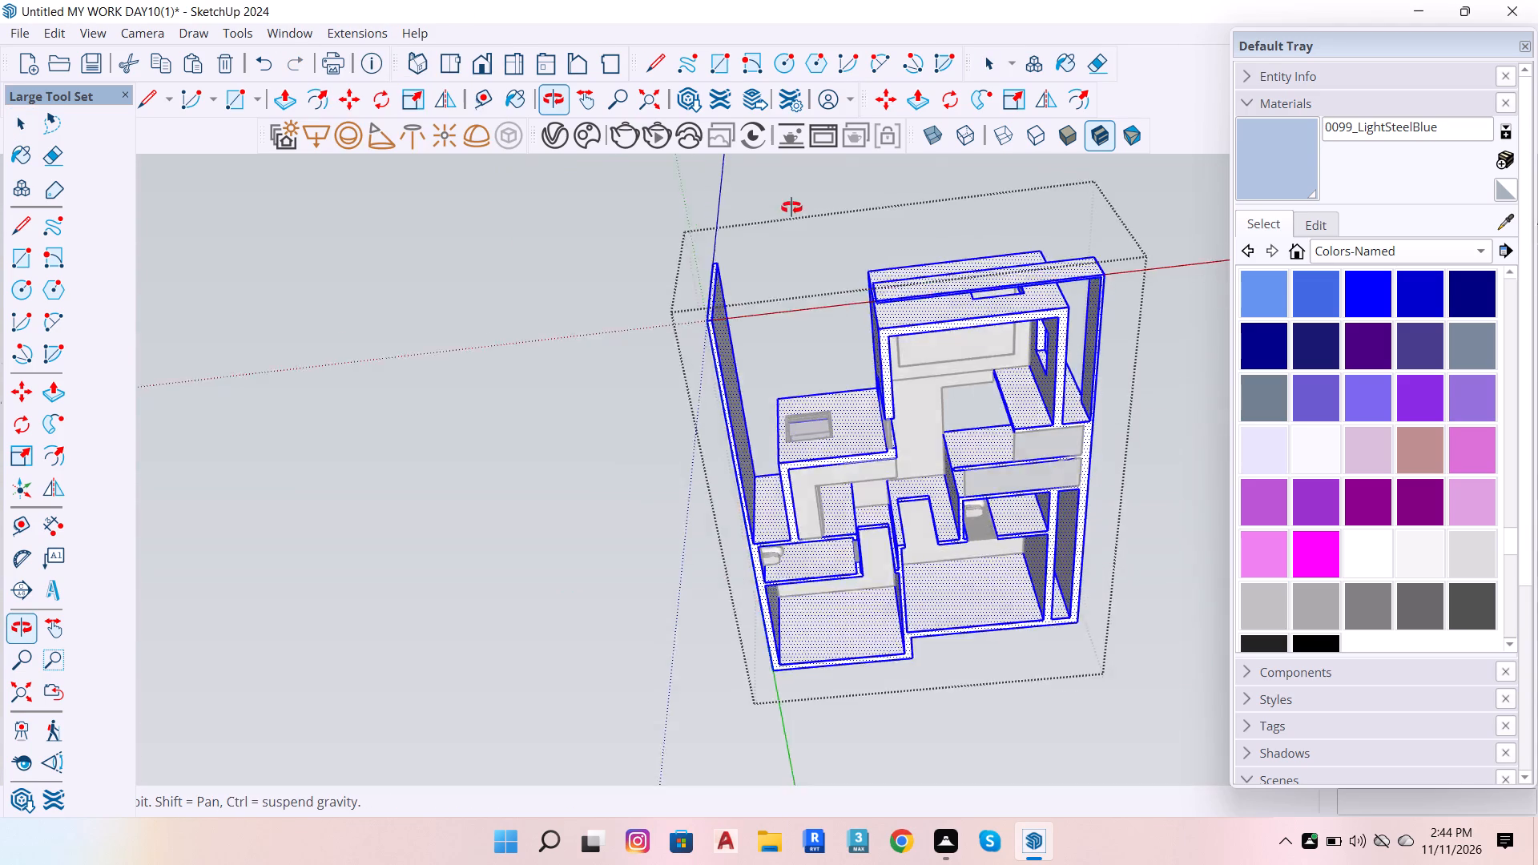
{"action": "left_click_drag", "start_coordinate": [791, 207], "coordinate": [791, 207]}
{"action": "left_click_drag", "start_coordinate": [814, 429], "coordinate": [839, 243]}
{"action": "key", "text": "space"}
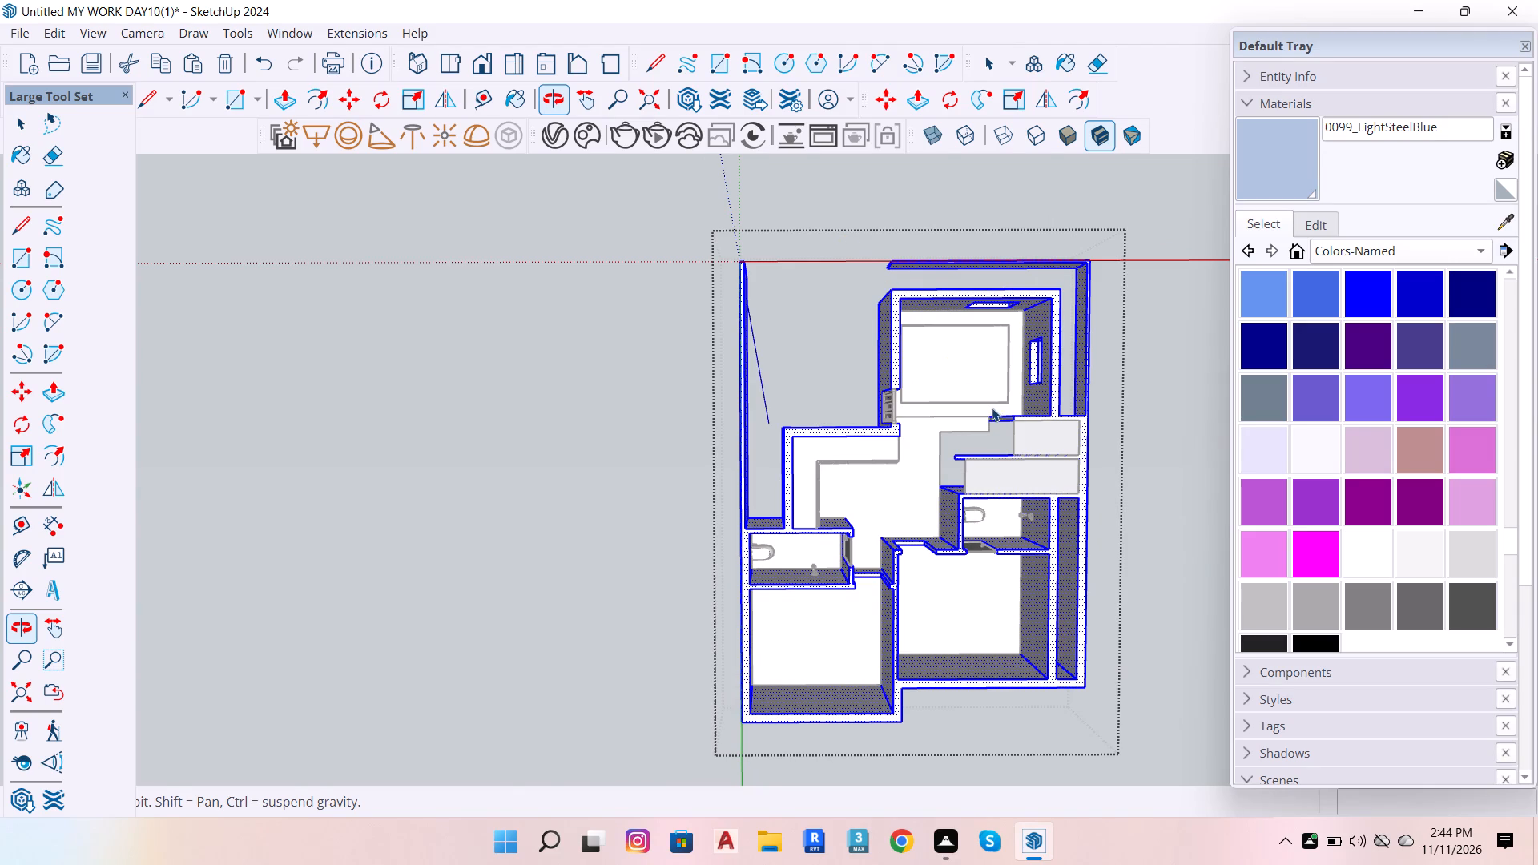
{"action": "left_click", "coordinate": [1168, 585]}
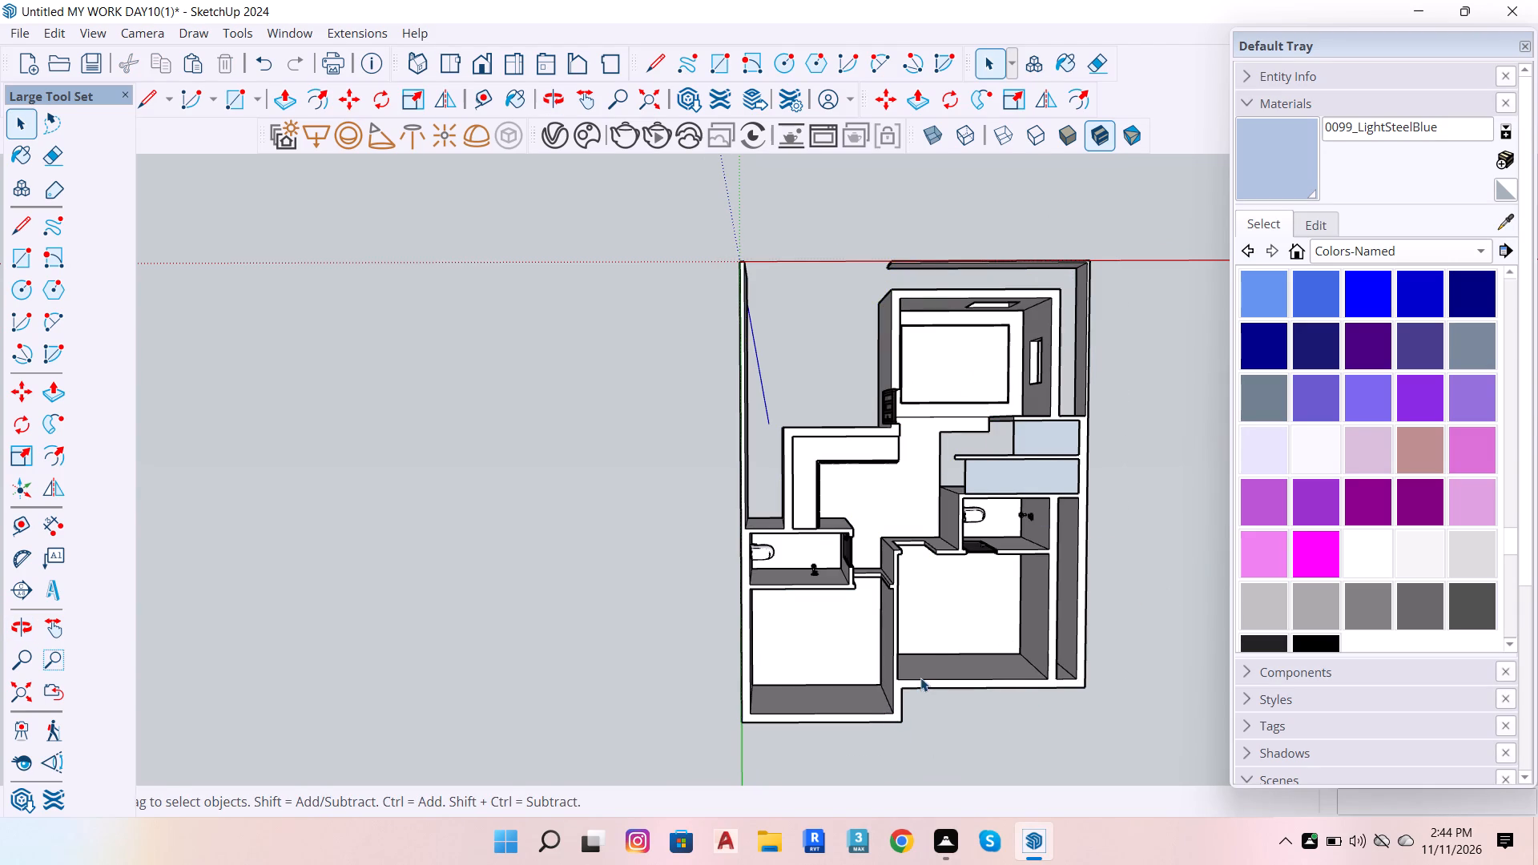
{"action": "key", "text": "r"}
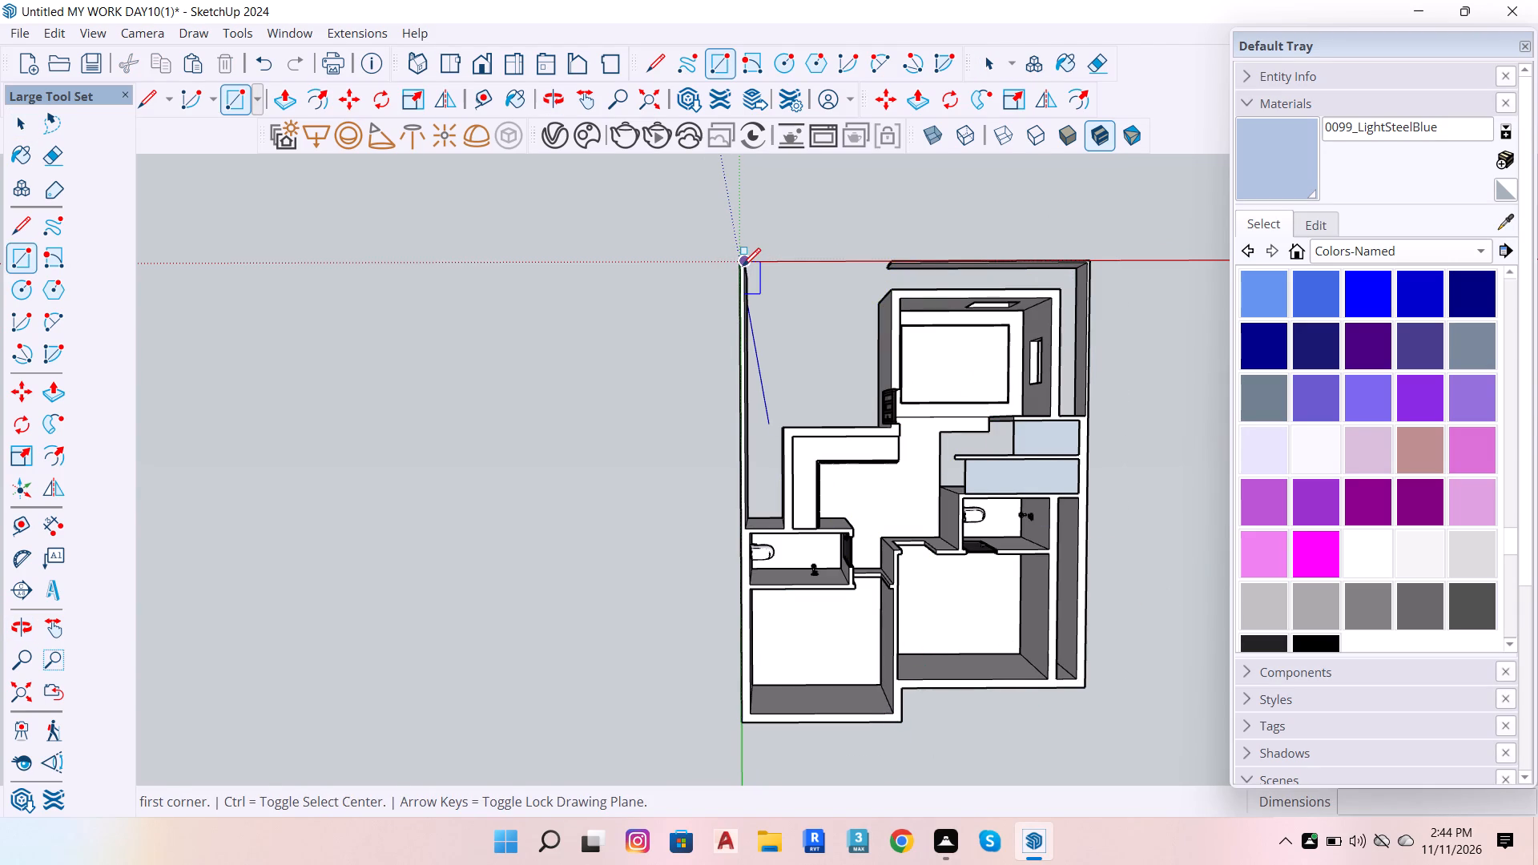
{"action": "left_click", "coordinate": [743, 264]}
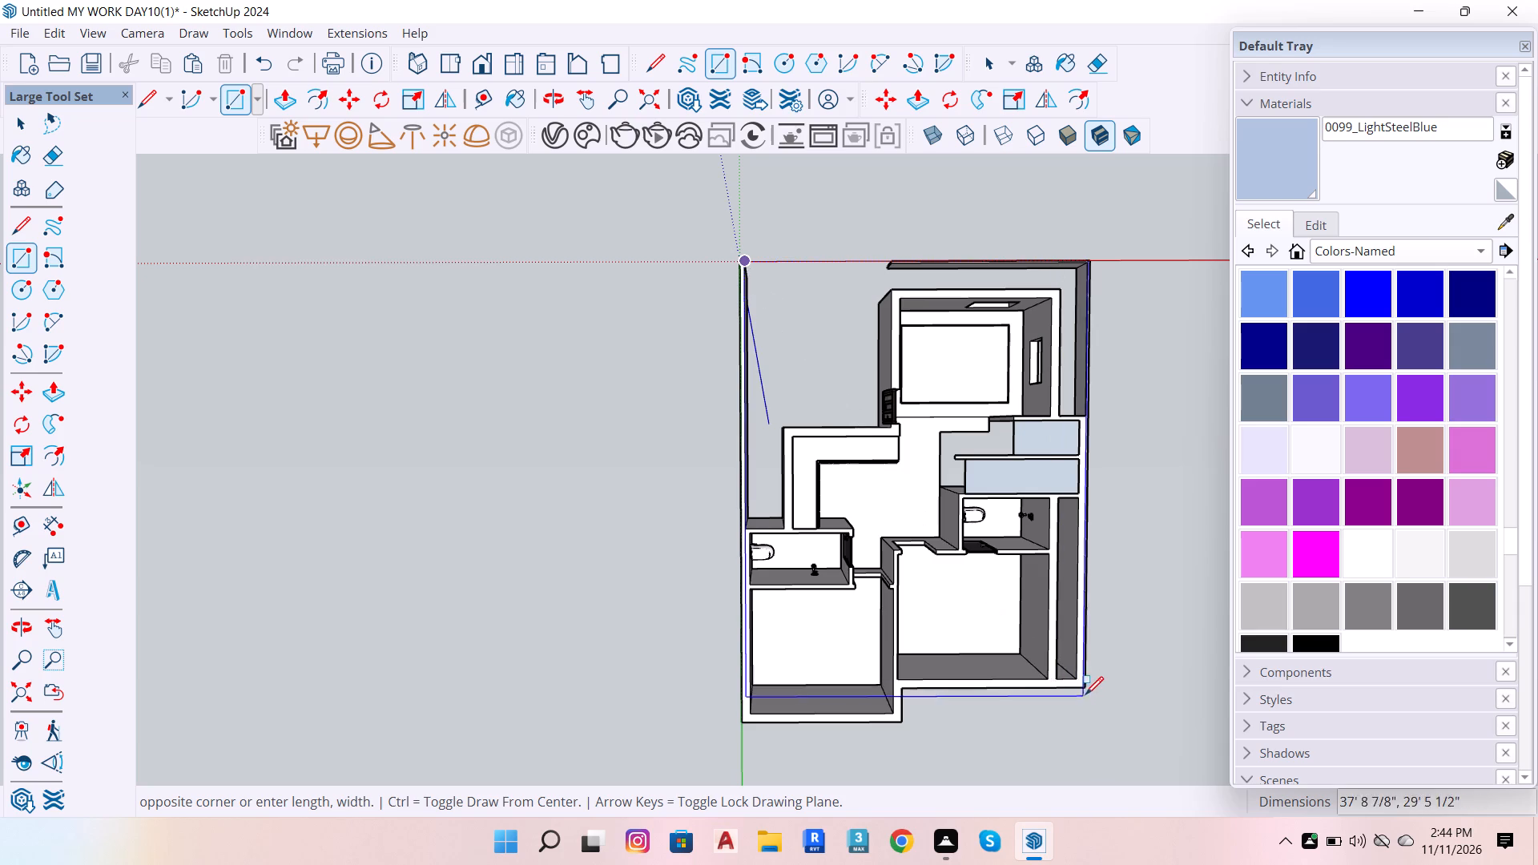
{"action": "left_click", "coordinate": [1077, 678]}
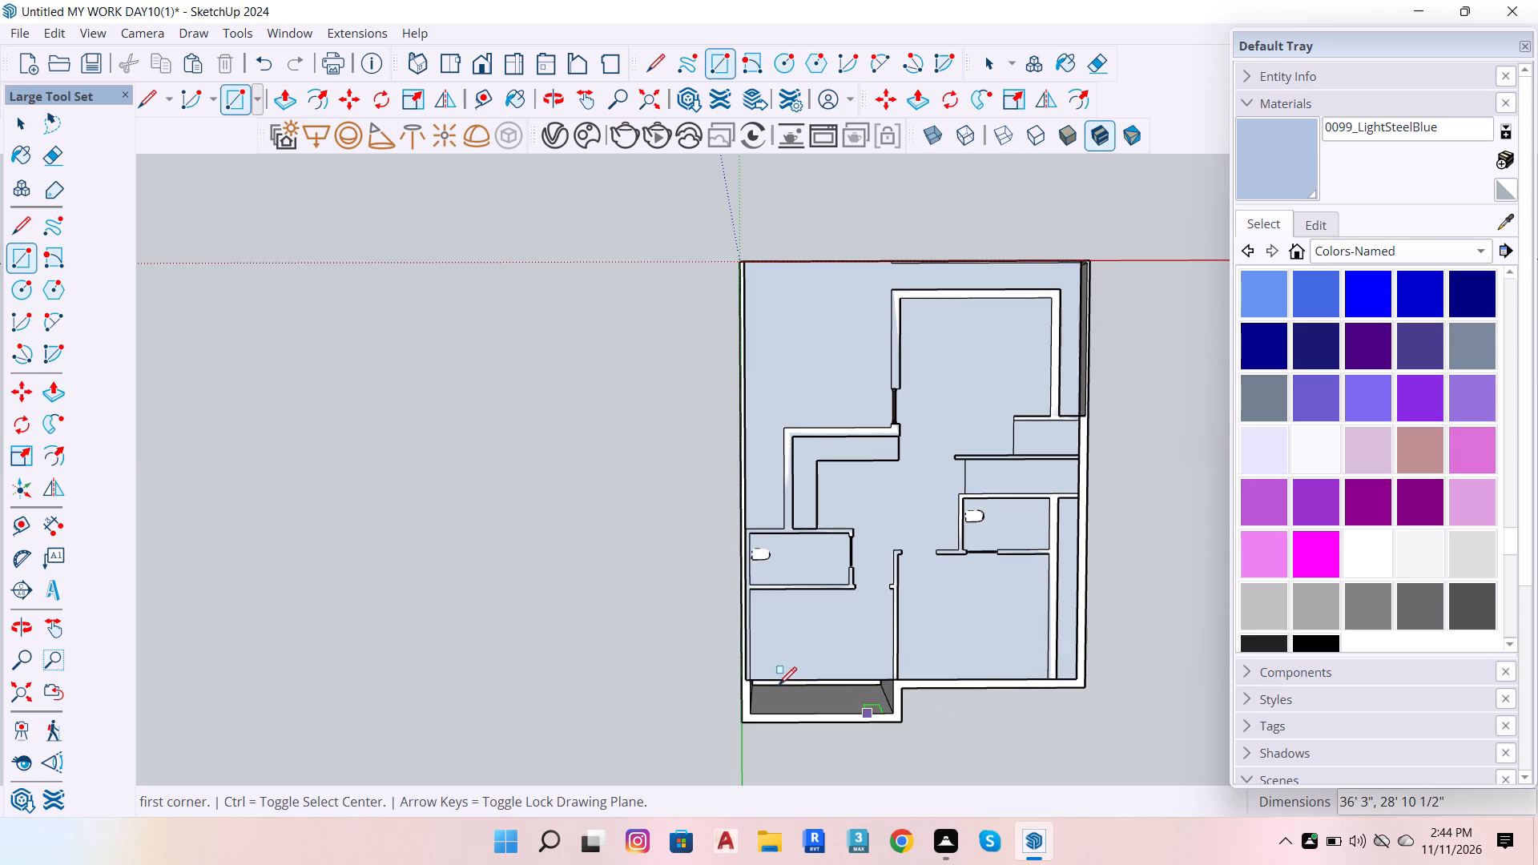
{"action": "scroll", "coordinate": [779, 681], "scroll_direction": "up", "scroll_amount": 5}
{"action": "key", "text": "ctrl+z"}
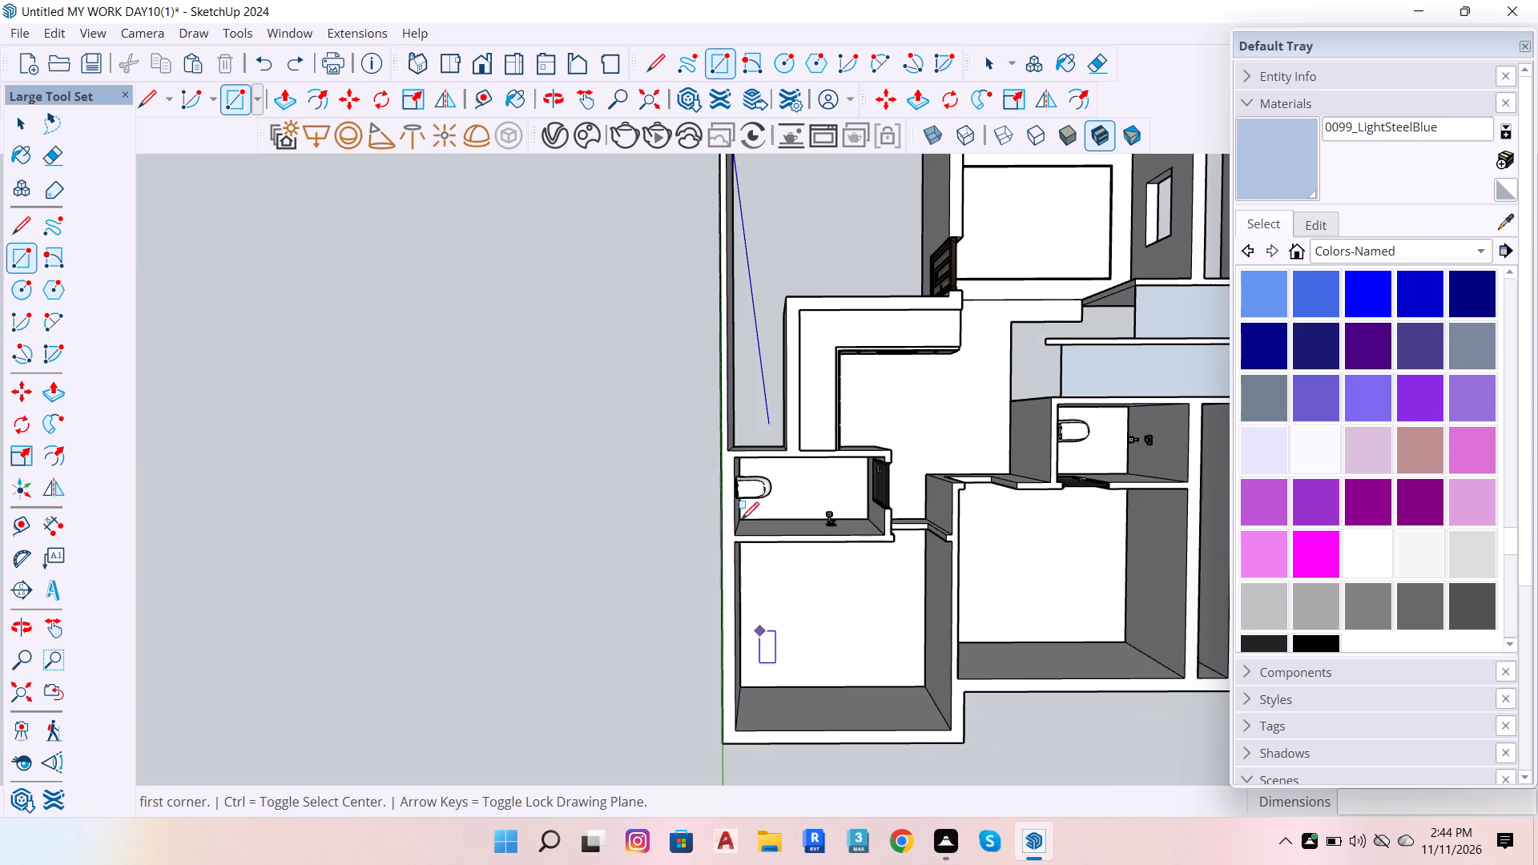
Draw a floor rectangle about 36' 3" by 28' 10 1/2" on the underside, from the origin-side front corner to the opposite inner rear corner.
{"action": "scroll", "coordinate": [727, 469], "scroll_direction": "down", "scroll_amount": 6}
{"action": "scroll", "coordinate": [712, 281], "scroll_direction": "down", "scroll_amount": 9}
{"action": "scroll", "coordinate": [718, 170], "scroll_direction": "up", "scroll_amount": 7}
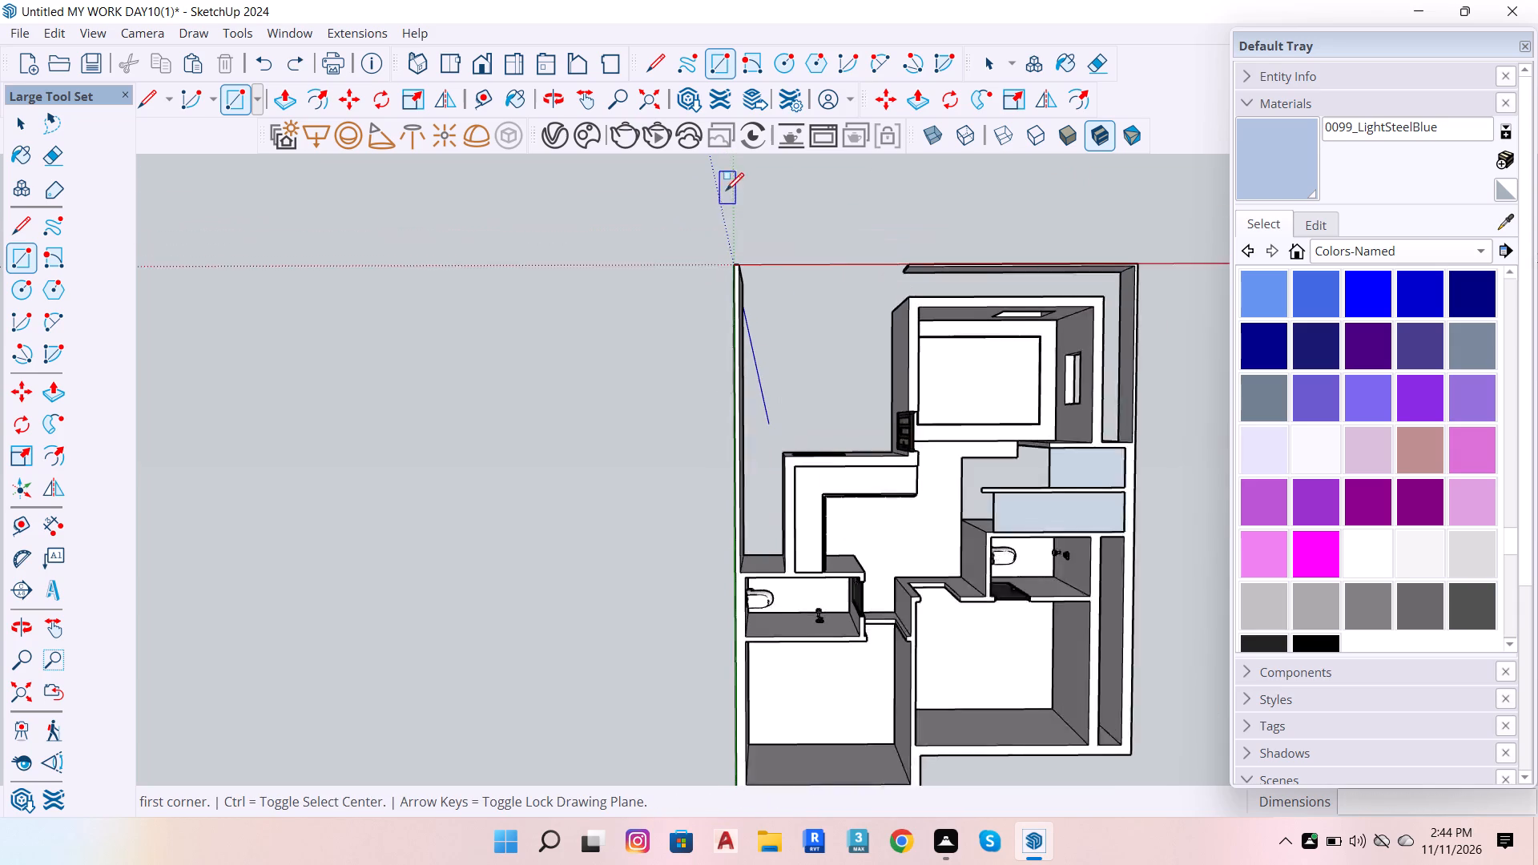
{"action": "scroll", "coordinate": [743, 244], "scroll_direction": "up", "scroll_amount": 3}
{"action": "left_click", "coordinate": [744, 283]}
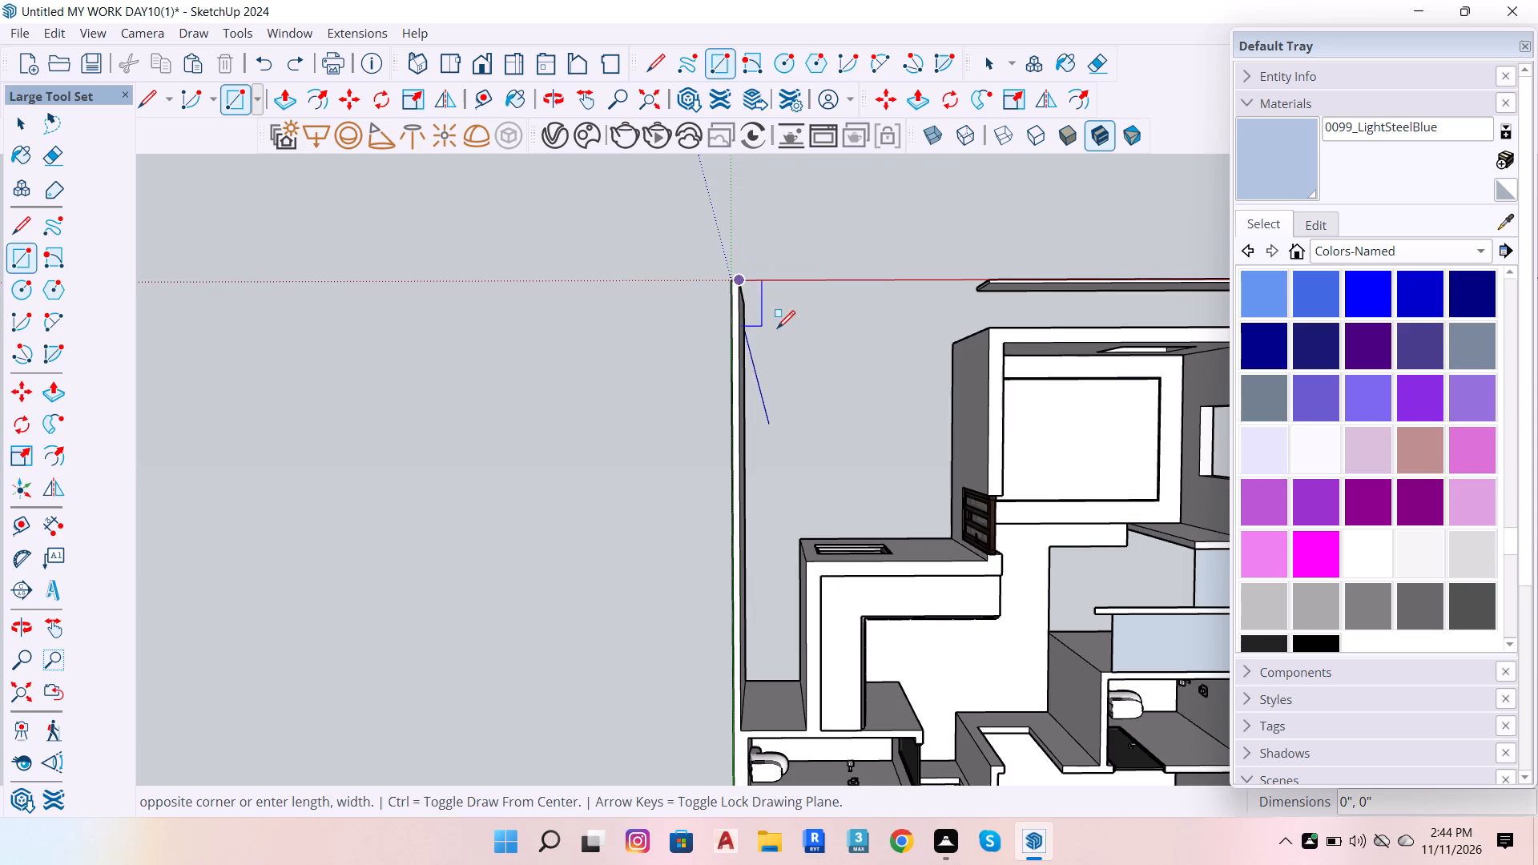
{"action": "scroll", "coordinate": [777, 328], "scroll_direction": "down", "scroll_amount": 14}
{"action": "scroll", "coordinate": [772, 334], "scroll_direction": "down", "scroll_amount": 7}
{"action": "scroll", "coordinate": [1011, 575], "scroll_direction": "up", "scroll_amount": 6}
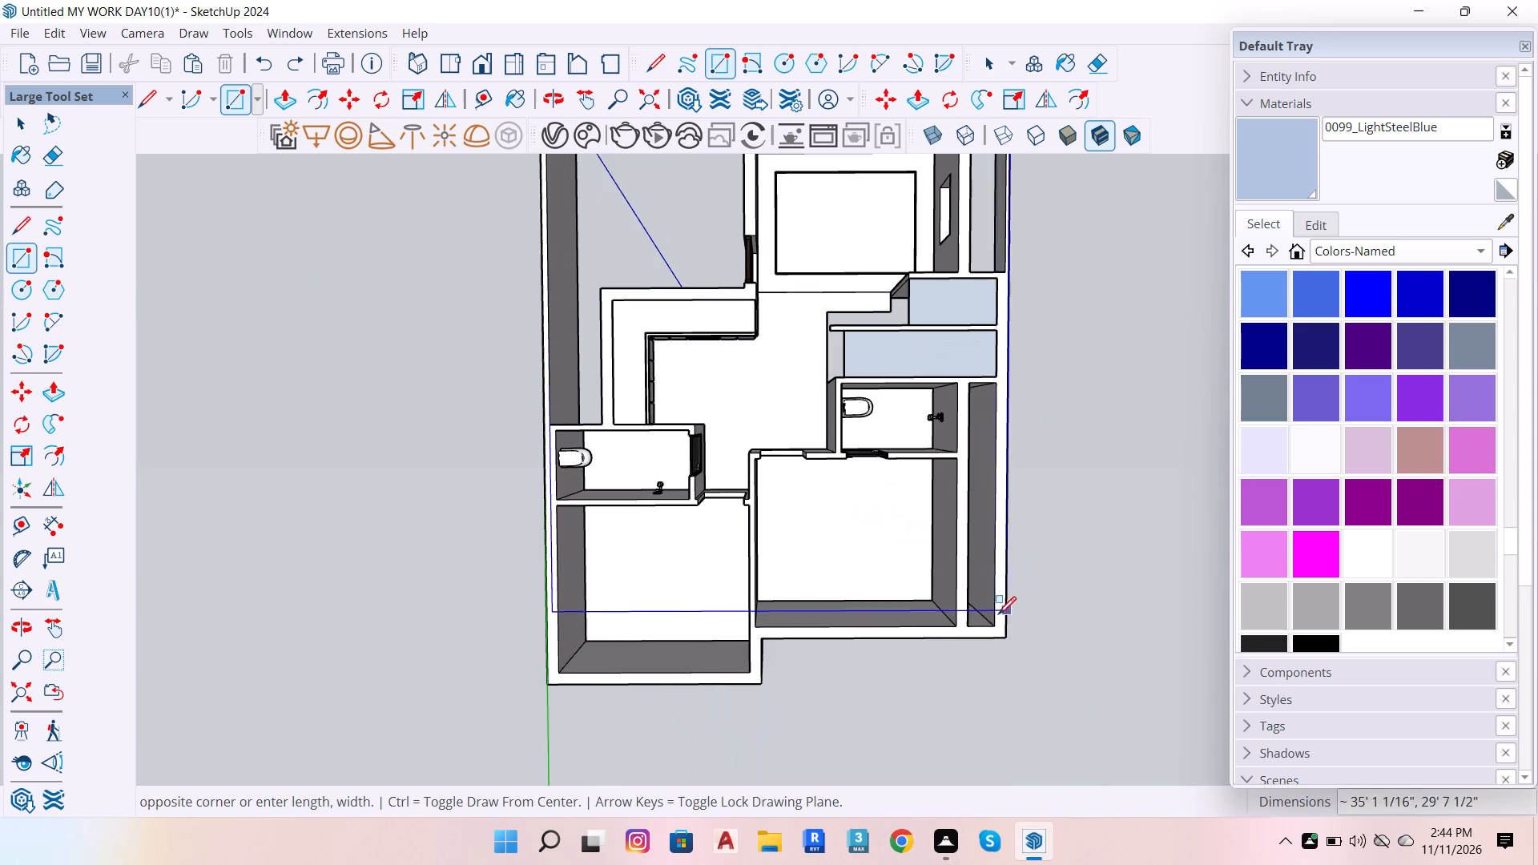
{"action": "left_click", "coordinate": [997, 624]}
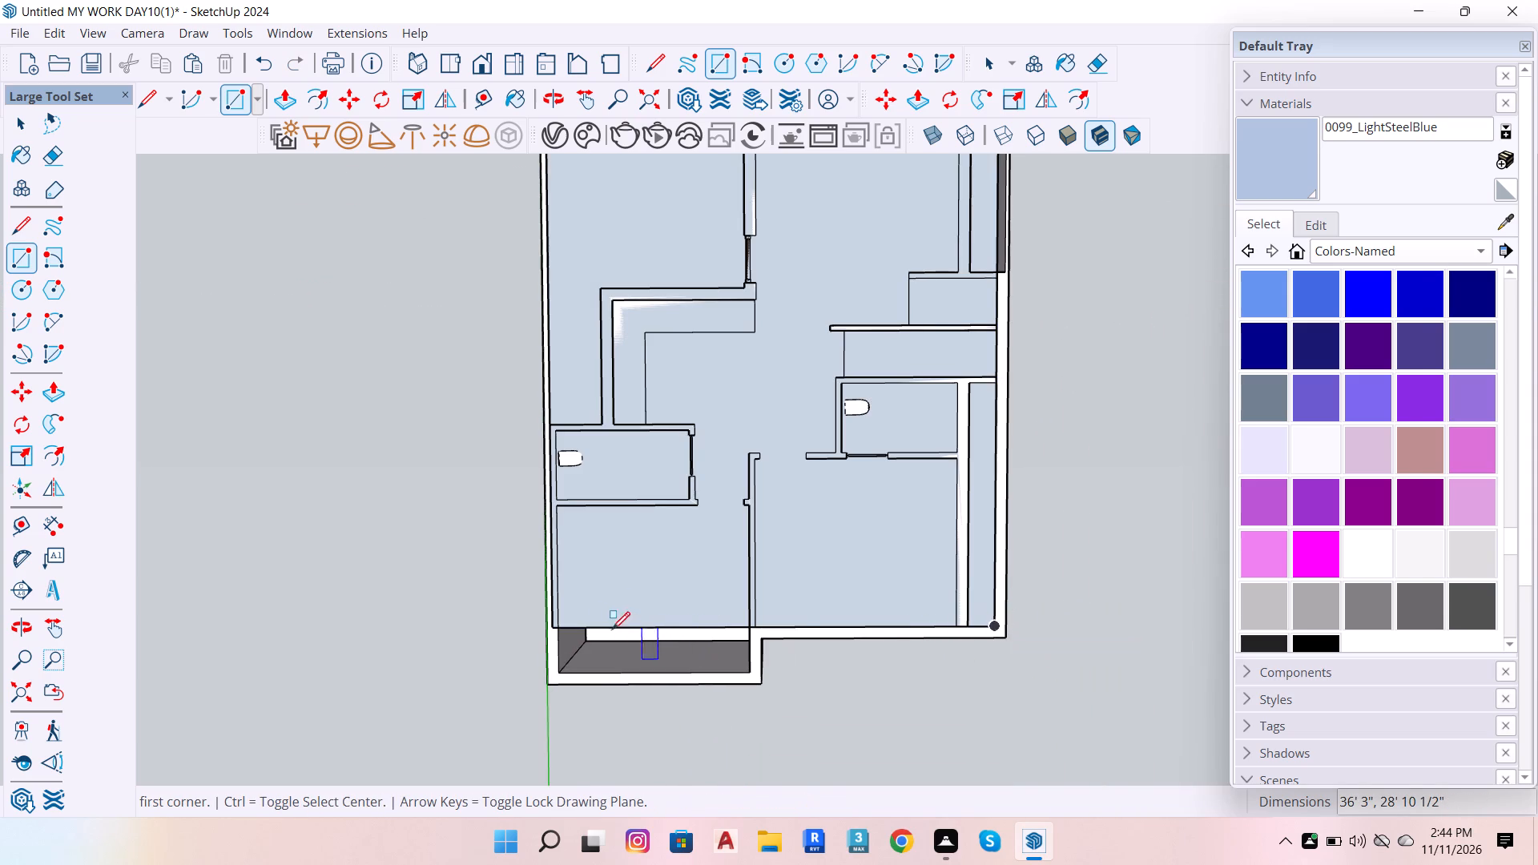
Draw a rectangle about 12' 6" by 3' closing the remaining opening of the projecting rear room on the underside.
{"action": "left_click", "coordinate": [562, 634]}
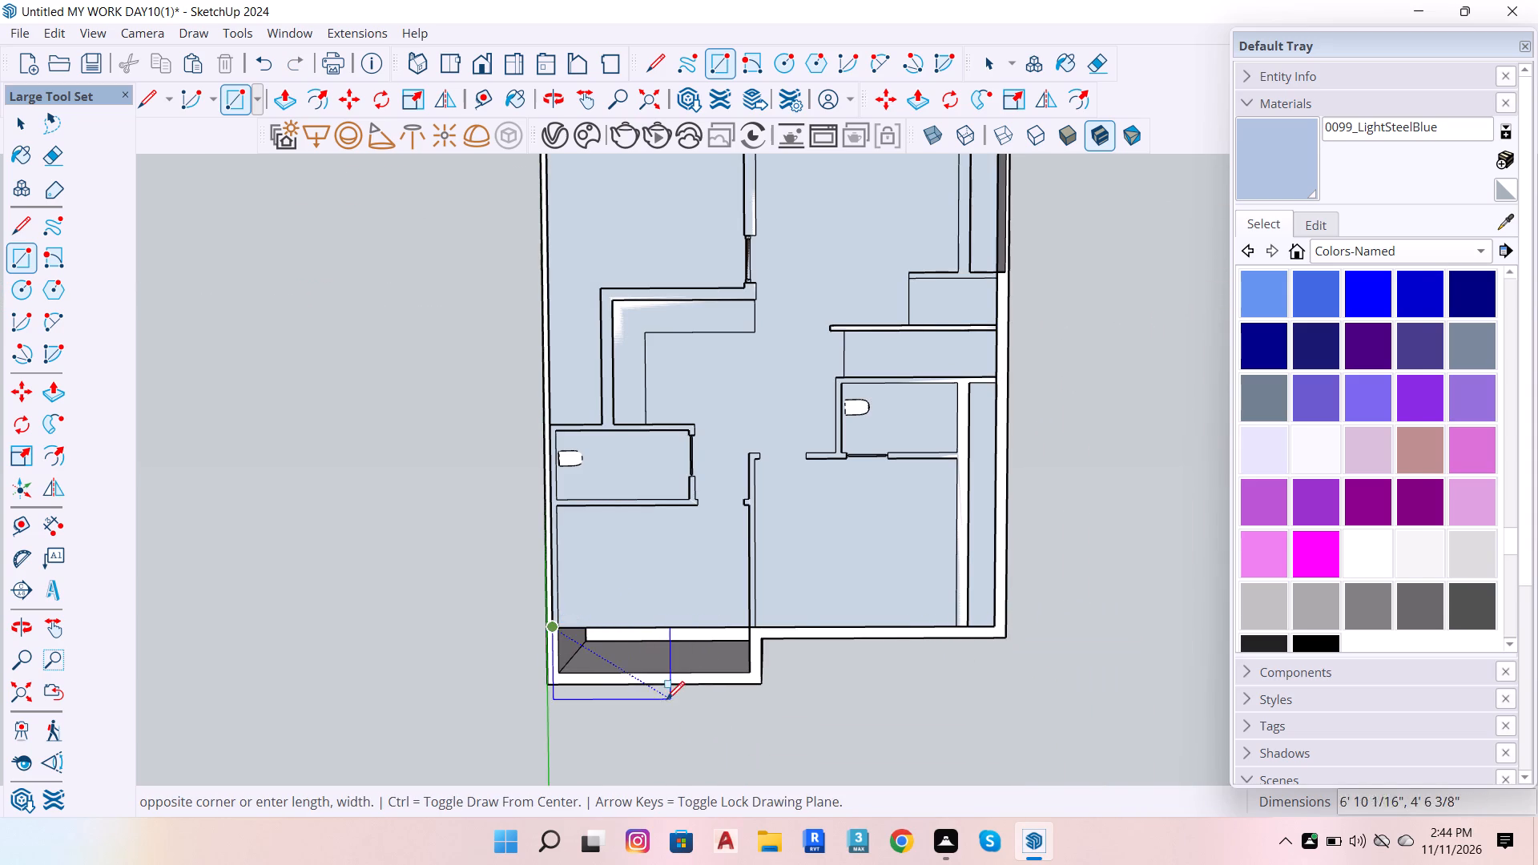
{"action": "key", "text": "space"}
{"action": "scroll", "coordinate": [578, 639], "scroll_direction": "up", "scroll_amount": 7}
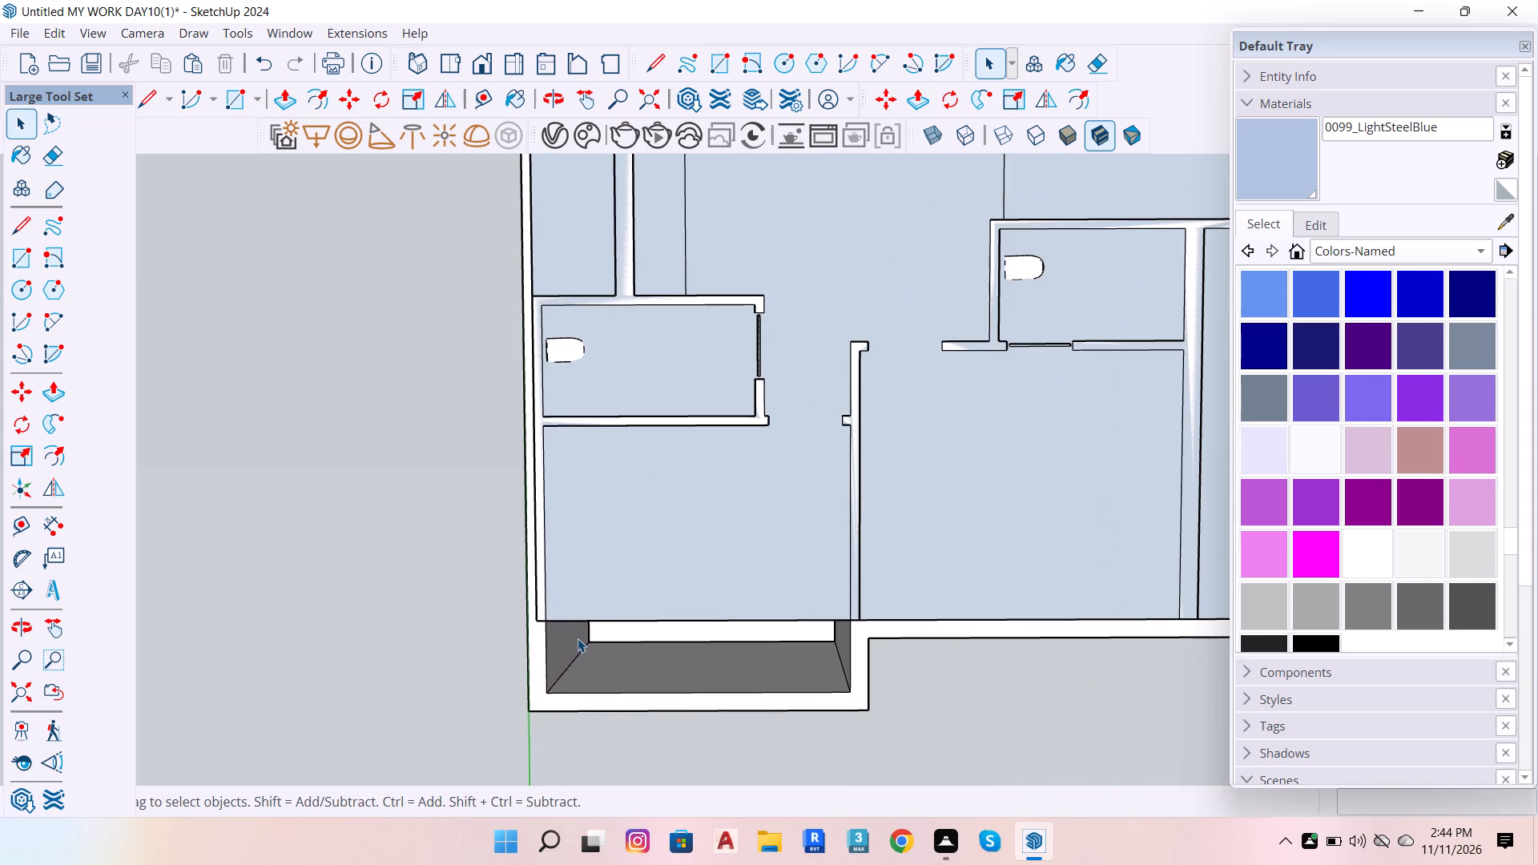
{"action": "key", "text": "r"}
{"action": "scroll", "coordinate": [537, 631], "scroll_direction": "up", "scroll_amount": 8}
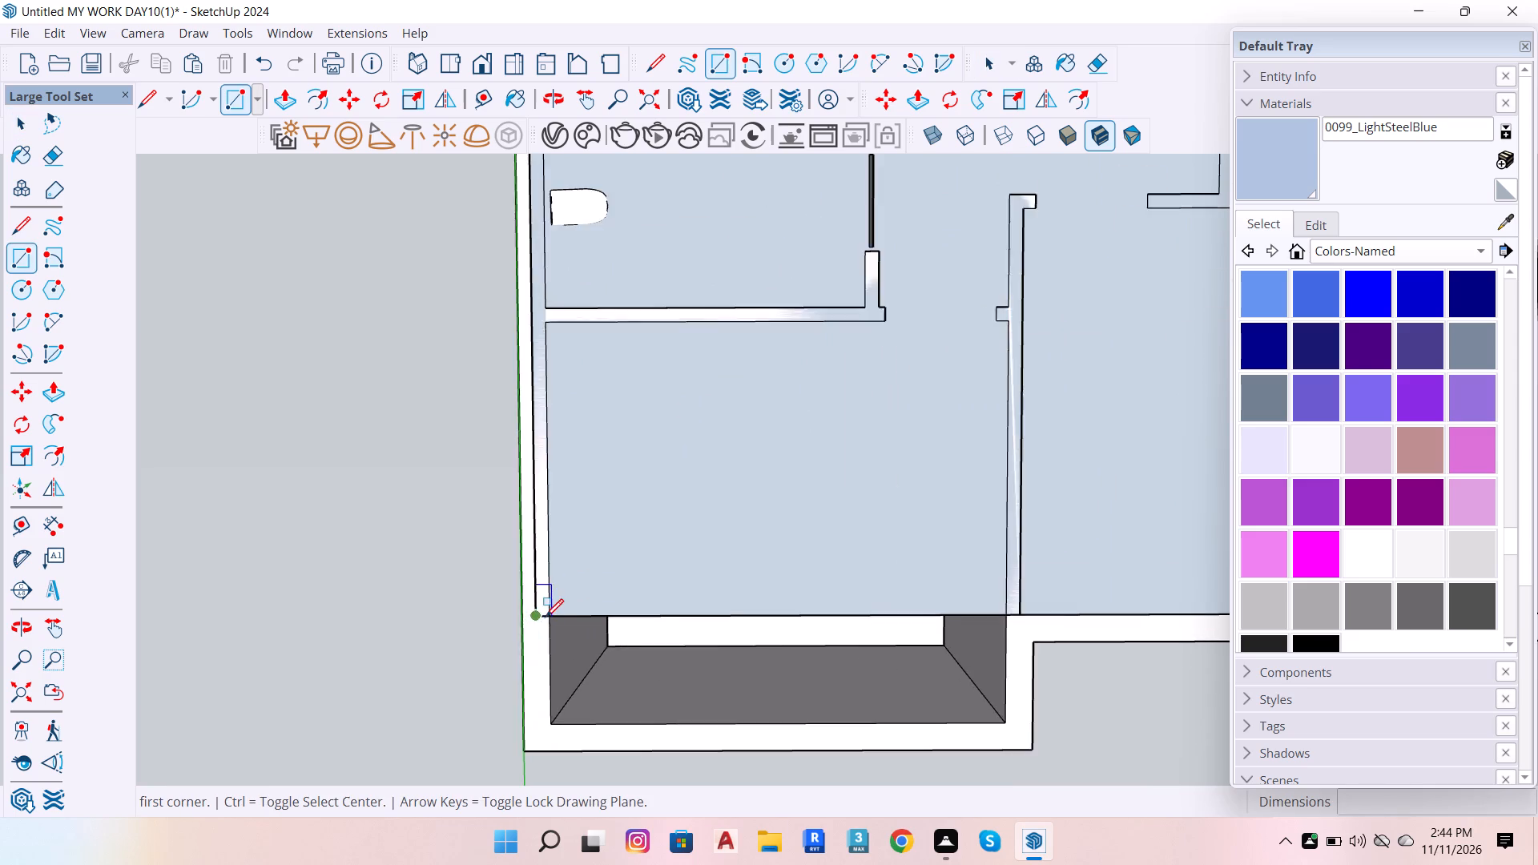
{"action": "scroll", "coordinate": [546, 617], "scroll_direction": "up", "scroll_amount": 6}
{"action": "left_click", "coordinate": [554, 618]}
{"action": "scroll", "coordinate": [583, 630], "scroll_direction": "down", "scroll_amount": 13}
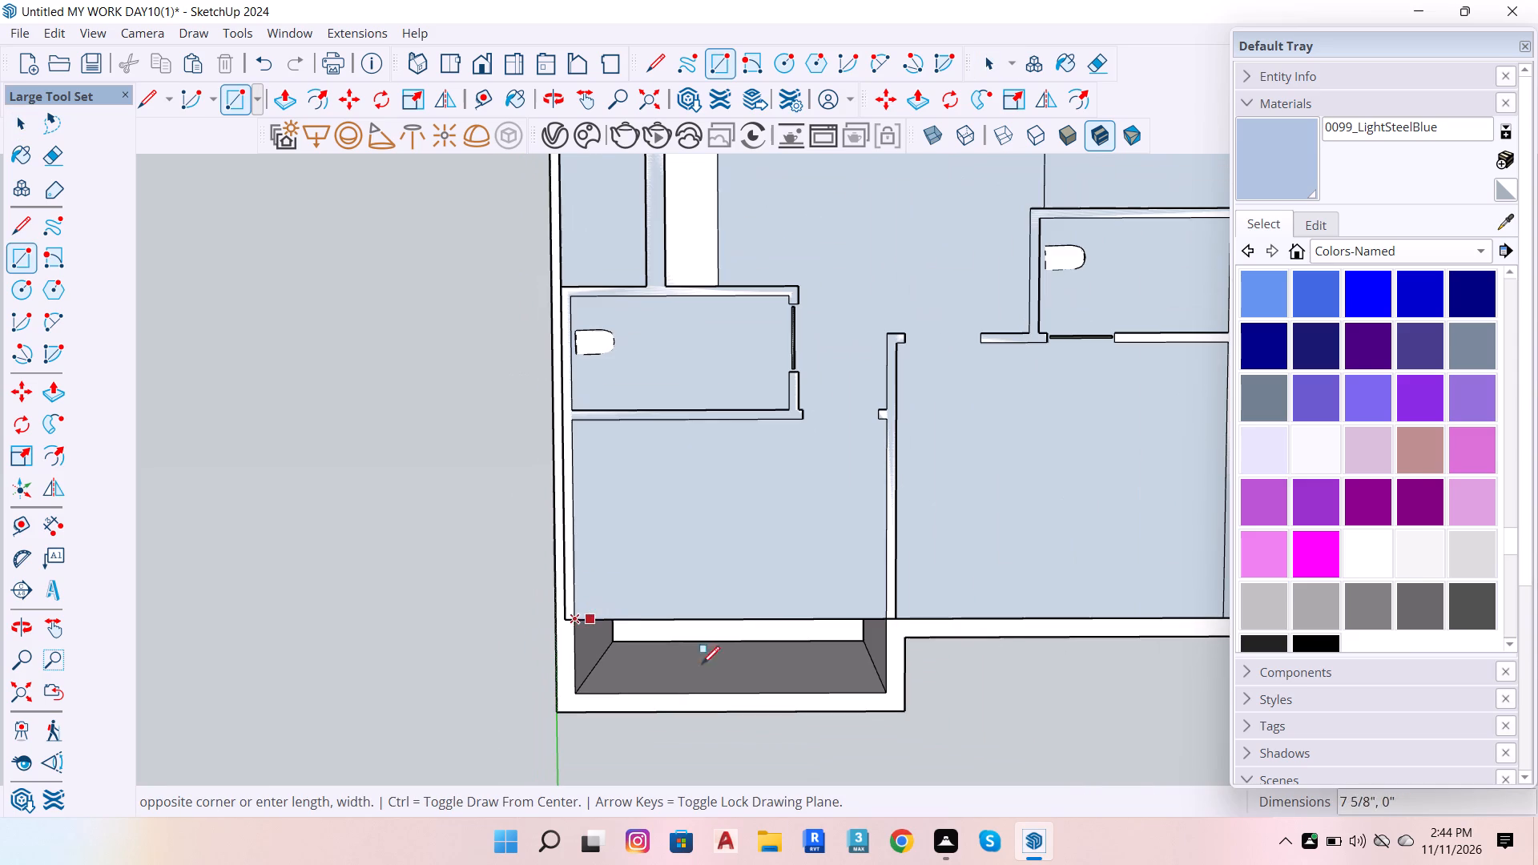
{"action": "left_click", "coordinate": [886, 698]}
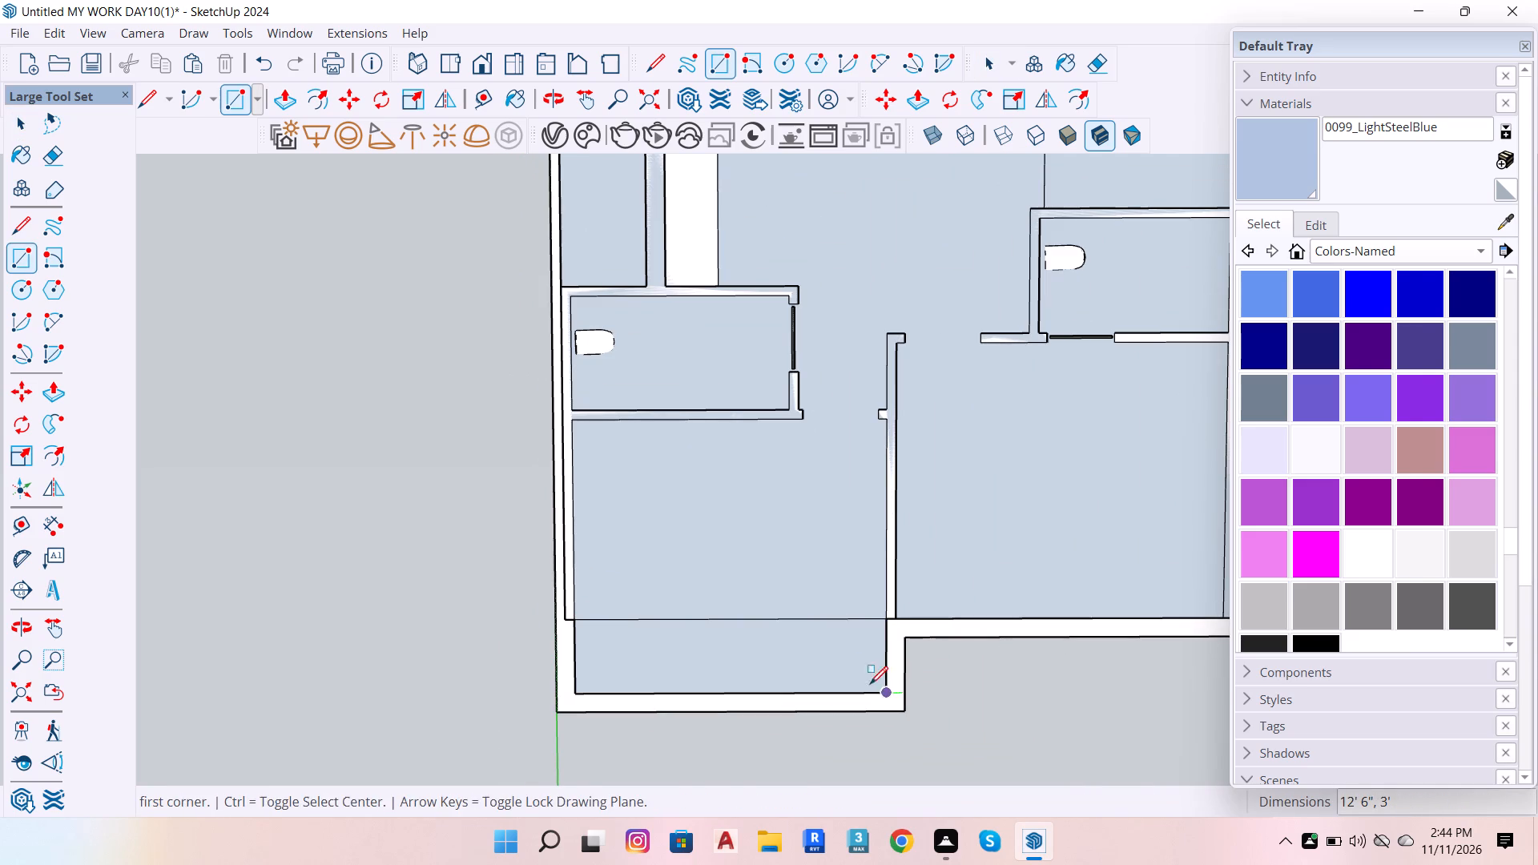
{"action": "key", "text": "space"}
Erase the line dividing the main floor rectangle from the rear room's infill rectangle.
{"action": "scroll", "coordinate": [775, 601], "scroll_direction": "up", "scroll_amount": 1}
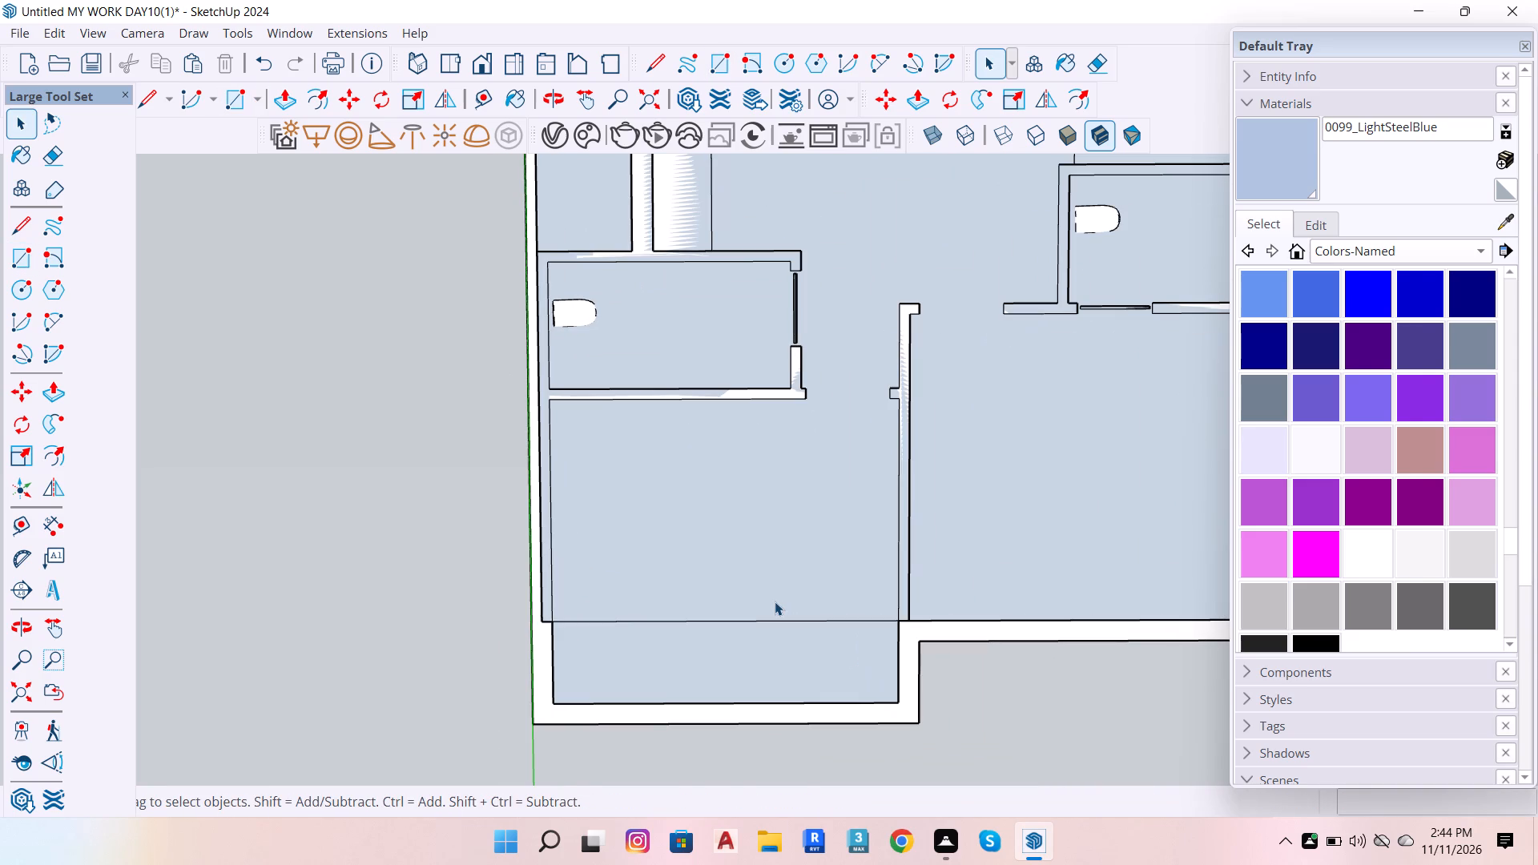
{"action": "key", "text": "e"}
{"action": "left_click_drag", "start_coordinate": [775, 601], "coordinate": [786, 627]}
{"action": "scroll", "coordinate": [552, 607], "scroll_direction": "up", "scroll_amount": 4}
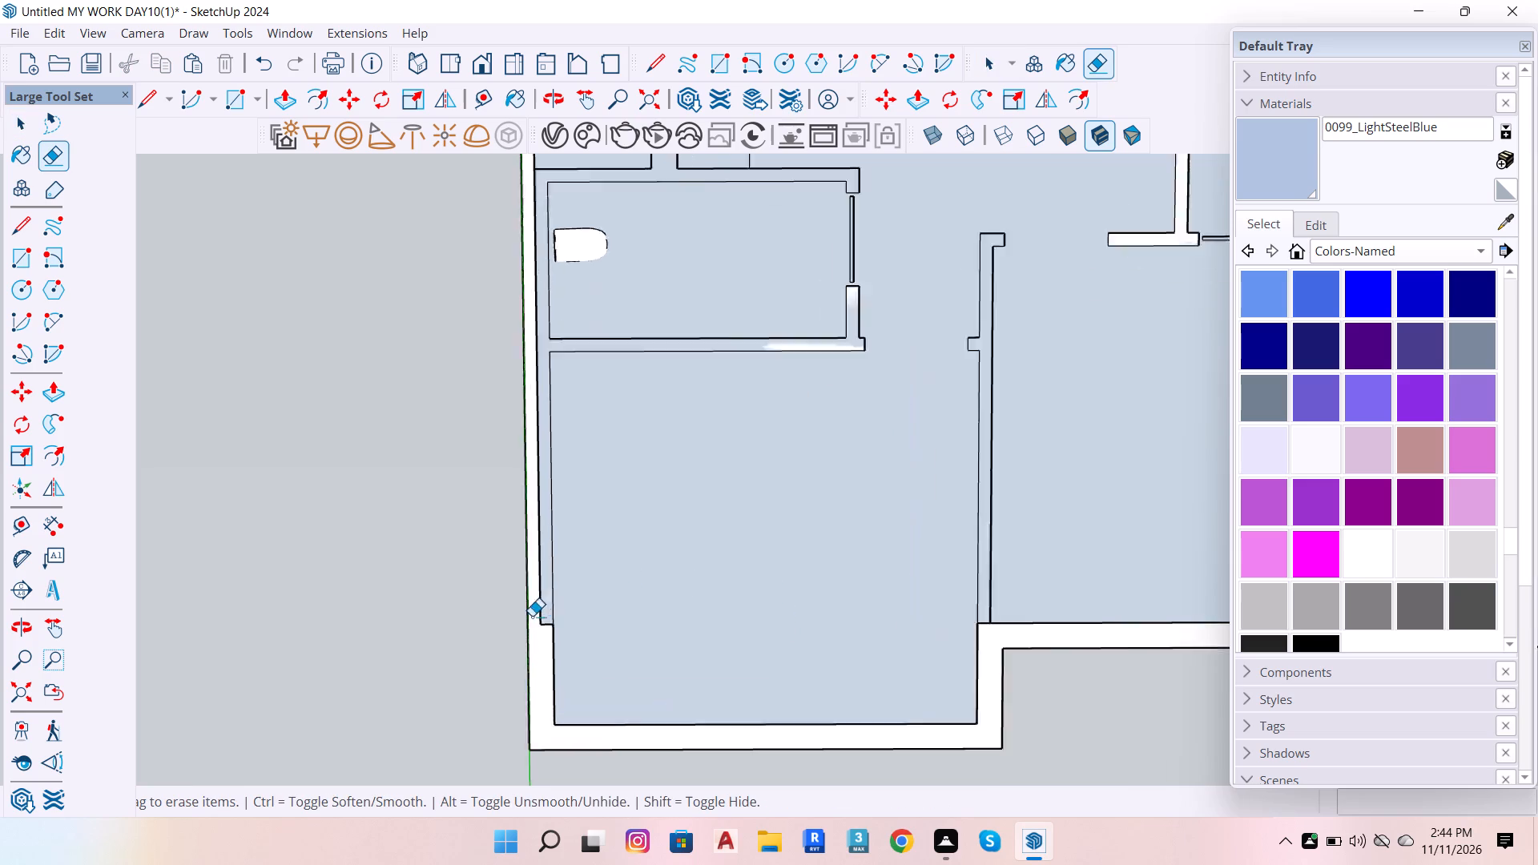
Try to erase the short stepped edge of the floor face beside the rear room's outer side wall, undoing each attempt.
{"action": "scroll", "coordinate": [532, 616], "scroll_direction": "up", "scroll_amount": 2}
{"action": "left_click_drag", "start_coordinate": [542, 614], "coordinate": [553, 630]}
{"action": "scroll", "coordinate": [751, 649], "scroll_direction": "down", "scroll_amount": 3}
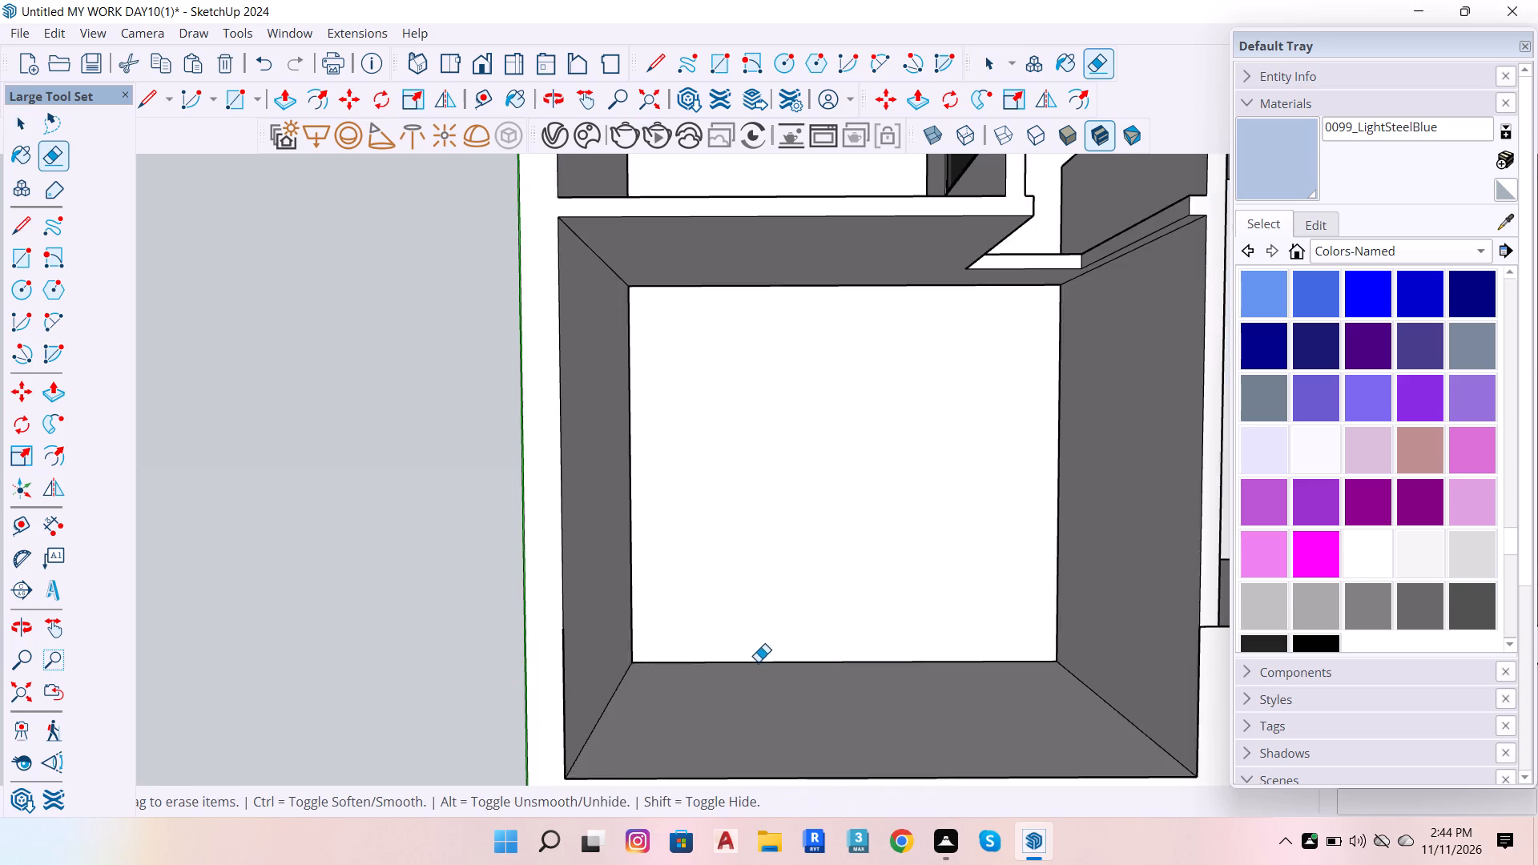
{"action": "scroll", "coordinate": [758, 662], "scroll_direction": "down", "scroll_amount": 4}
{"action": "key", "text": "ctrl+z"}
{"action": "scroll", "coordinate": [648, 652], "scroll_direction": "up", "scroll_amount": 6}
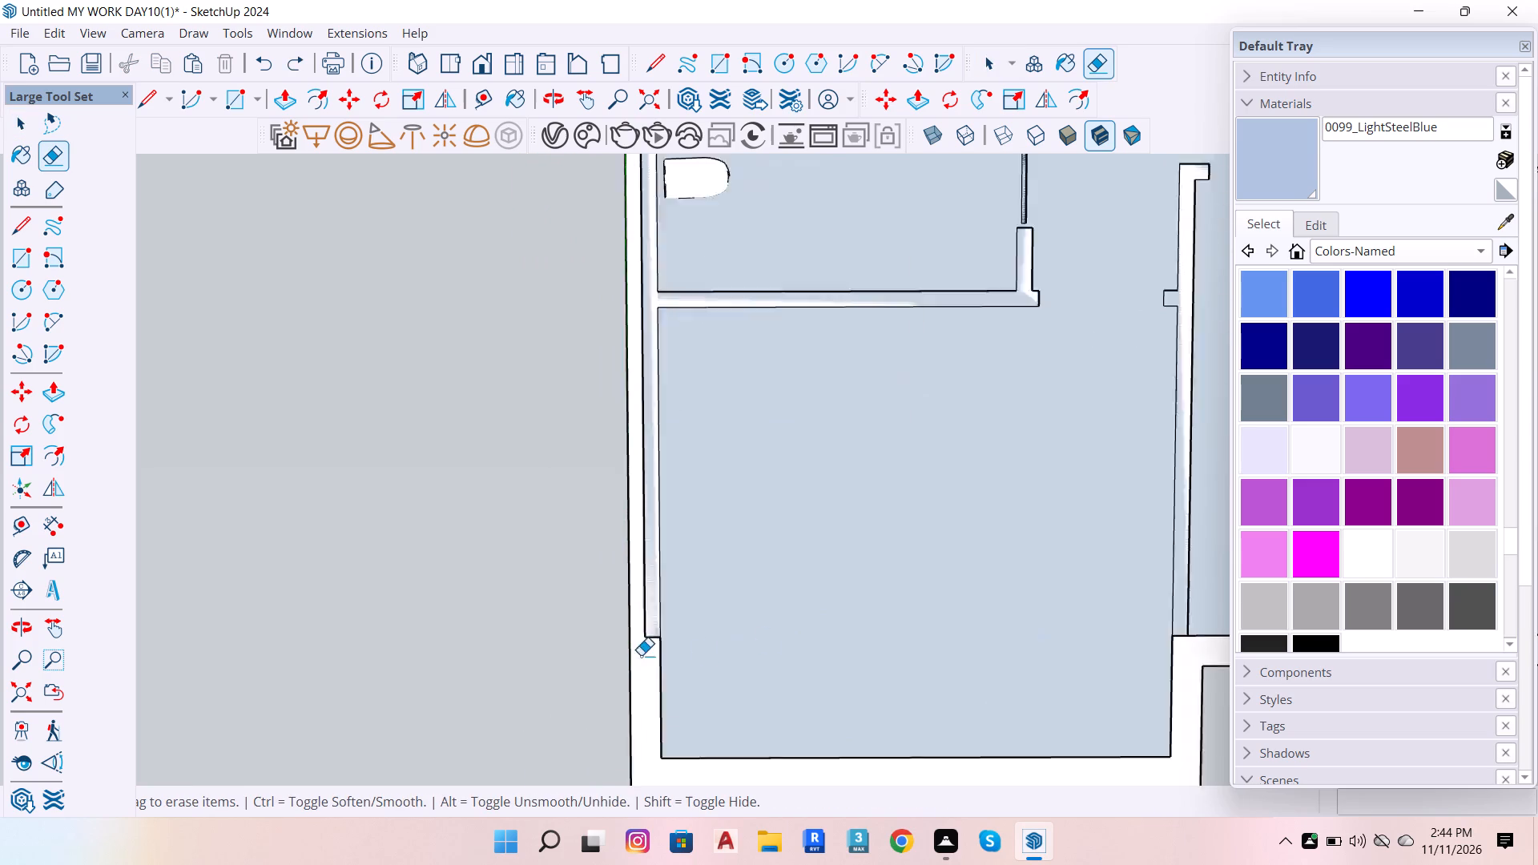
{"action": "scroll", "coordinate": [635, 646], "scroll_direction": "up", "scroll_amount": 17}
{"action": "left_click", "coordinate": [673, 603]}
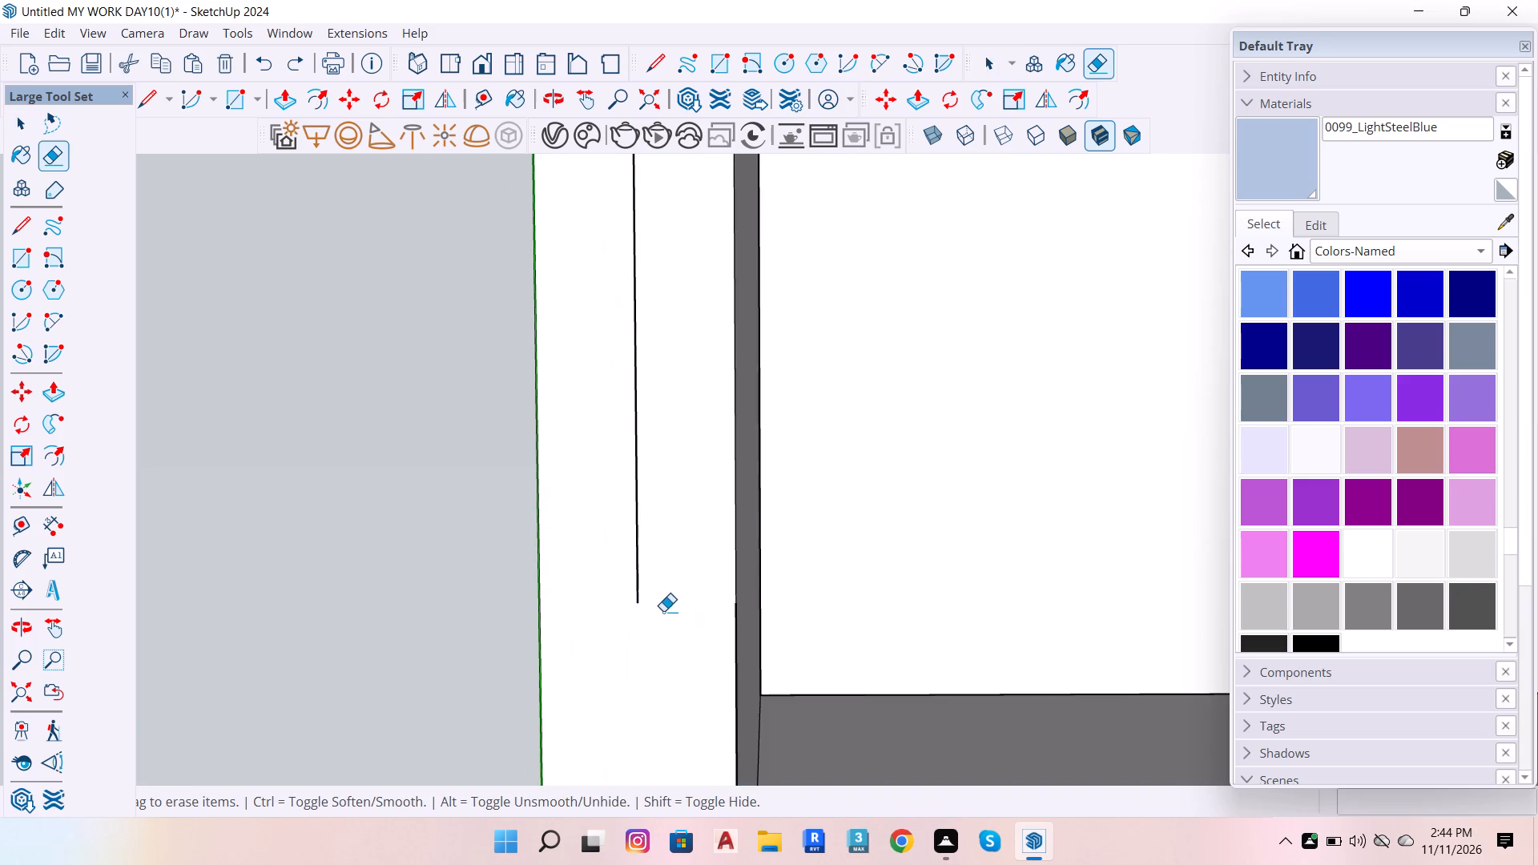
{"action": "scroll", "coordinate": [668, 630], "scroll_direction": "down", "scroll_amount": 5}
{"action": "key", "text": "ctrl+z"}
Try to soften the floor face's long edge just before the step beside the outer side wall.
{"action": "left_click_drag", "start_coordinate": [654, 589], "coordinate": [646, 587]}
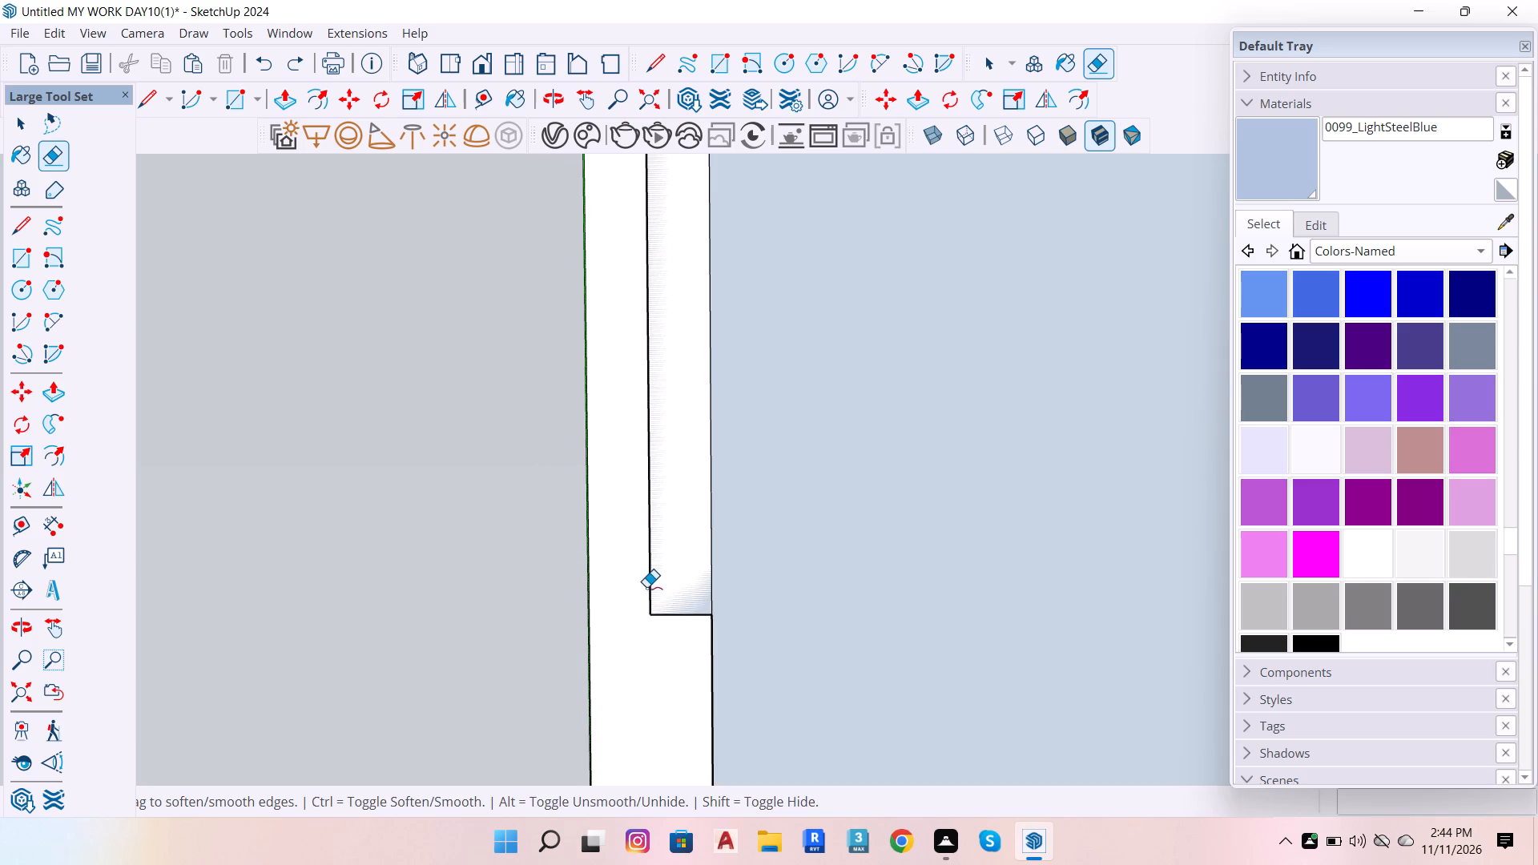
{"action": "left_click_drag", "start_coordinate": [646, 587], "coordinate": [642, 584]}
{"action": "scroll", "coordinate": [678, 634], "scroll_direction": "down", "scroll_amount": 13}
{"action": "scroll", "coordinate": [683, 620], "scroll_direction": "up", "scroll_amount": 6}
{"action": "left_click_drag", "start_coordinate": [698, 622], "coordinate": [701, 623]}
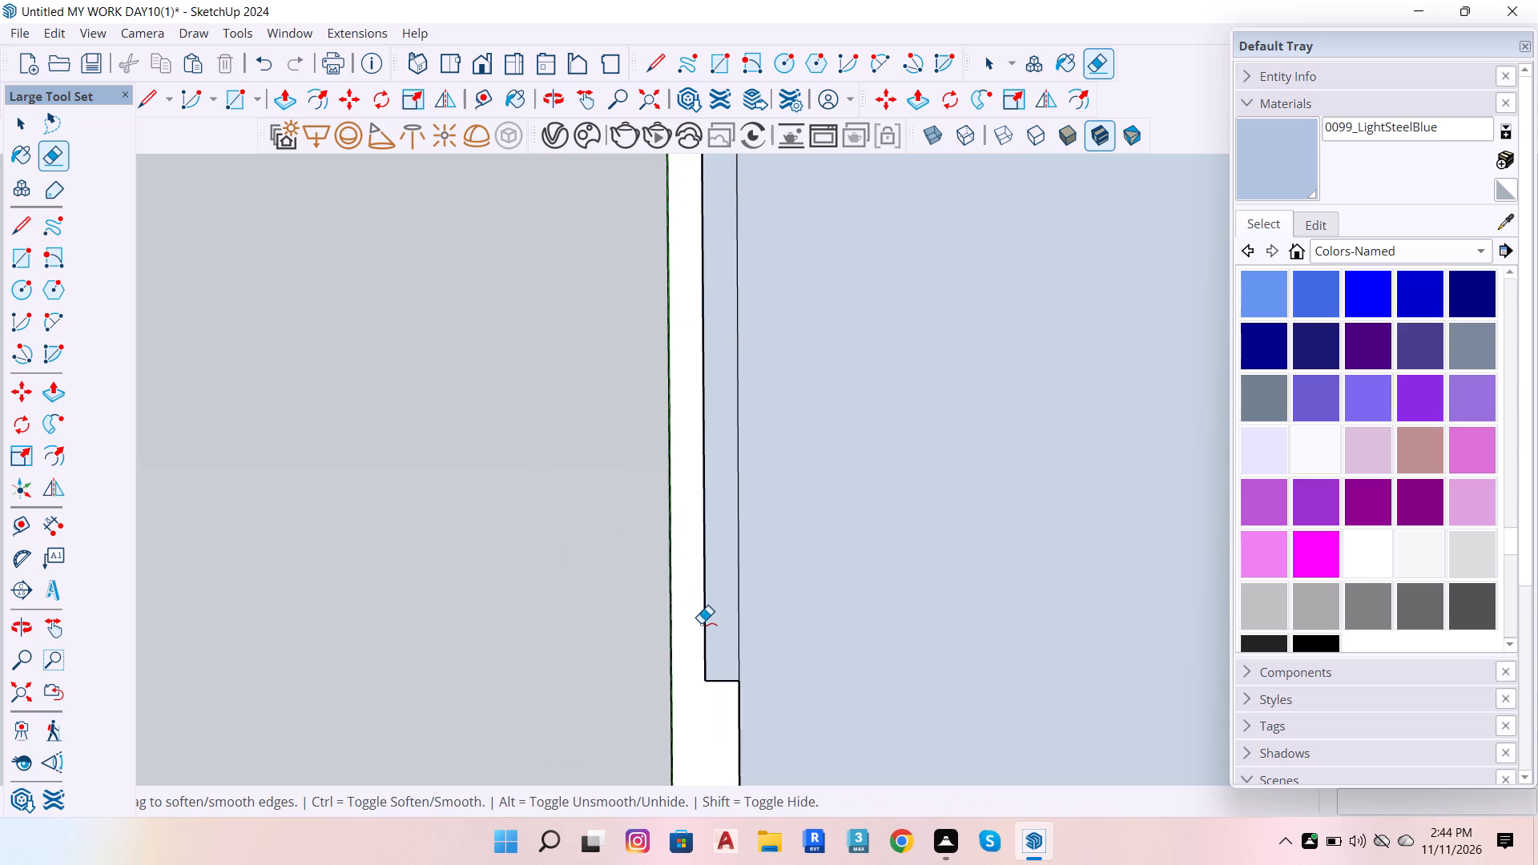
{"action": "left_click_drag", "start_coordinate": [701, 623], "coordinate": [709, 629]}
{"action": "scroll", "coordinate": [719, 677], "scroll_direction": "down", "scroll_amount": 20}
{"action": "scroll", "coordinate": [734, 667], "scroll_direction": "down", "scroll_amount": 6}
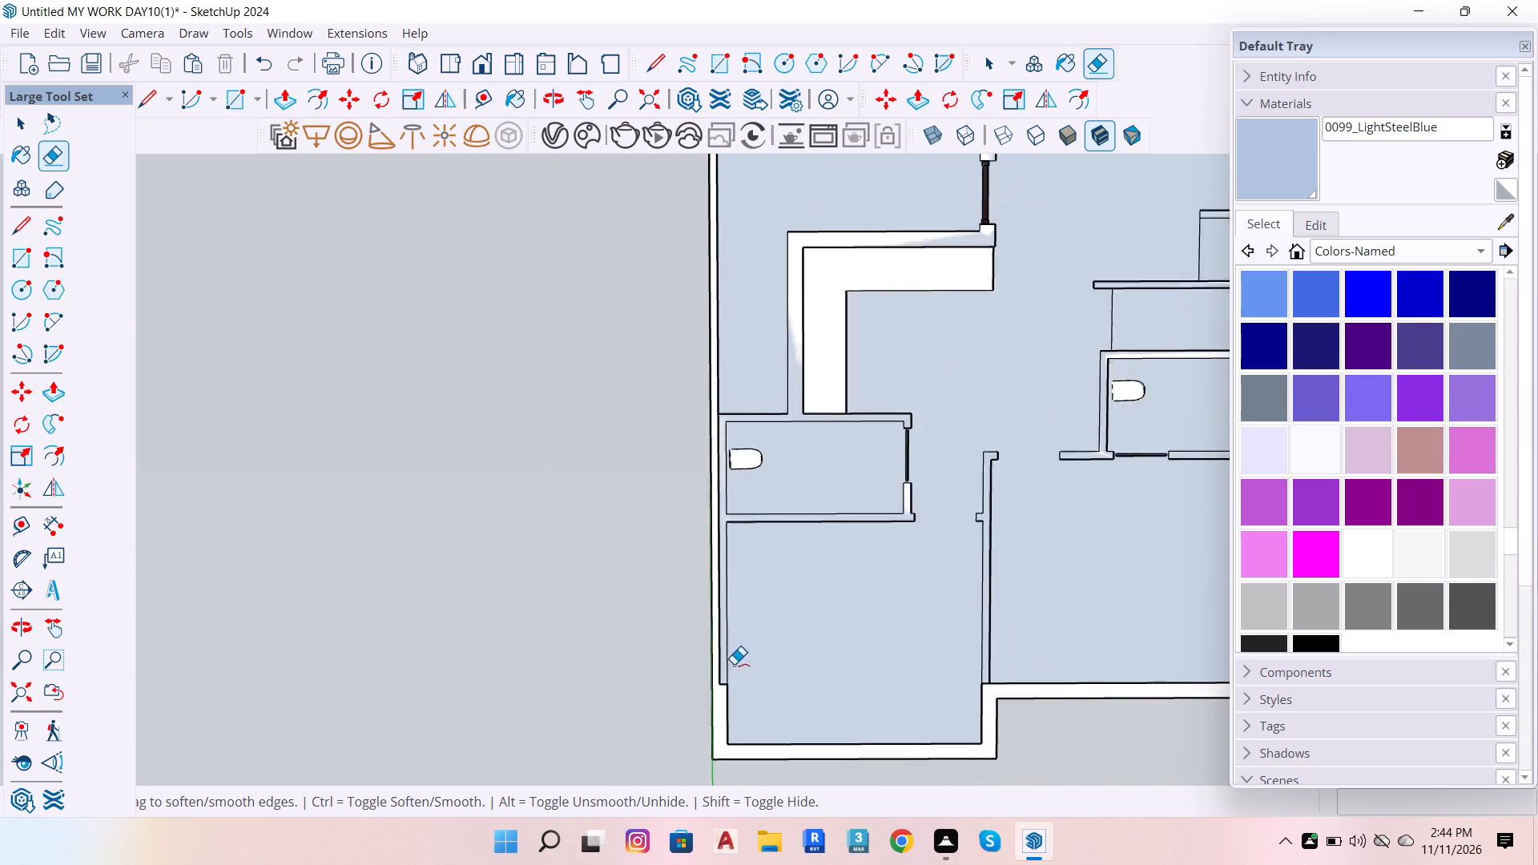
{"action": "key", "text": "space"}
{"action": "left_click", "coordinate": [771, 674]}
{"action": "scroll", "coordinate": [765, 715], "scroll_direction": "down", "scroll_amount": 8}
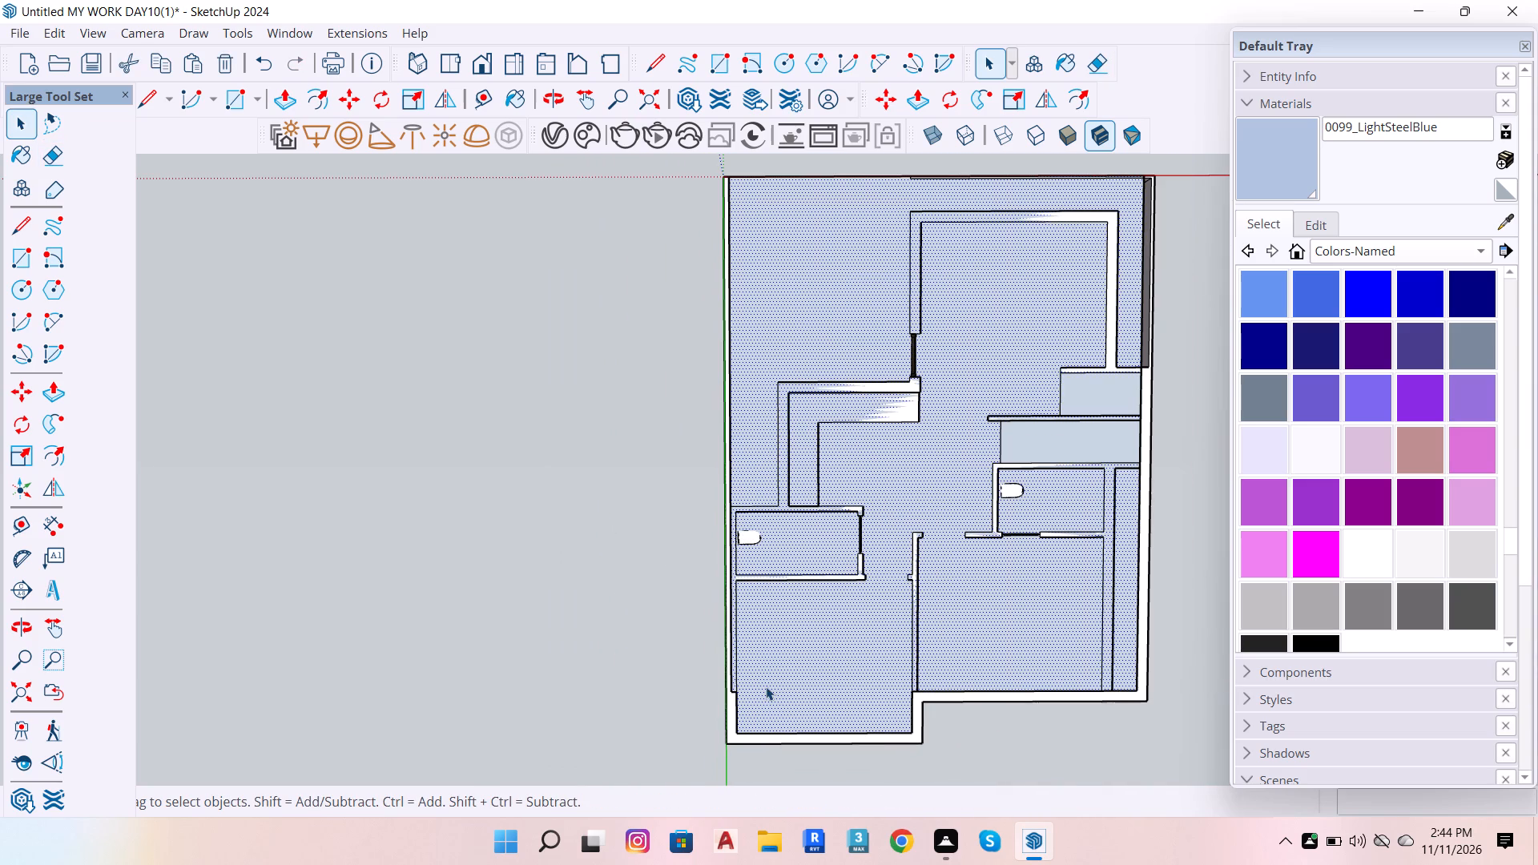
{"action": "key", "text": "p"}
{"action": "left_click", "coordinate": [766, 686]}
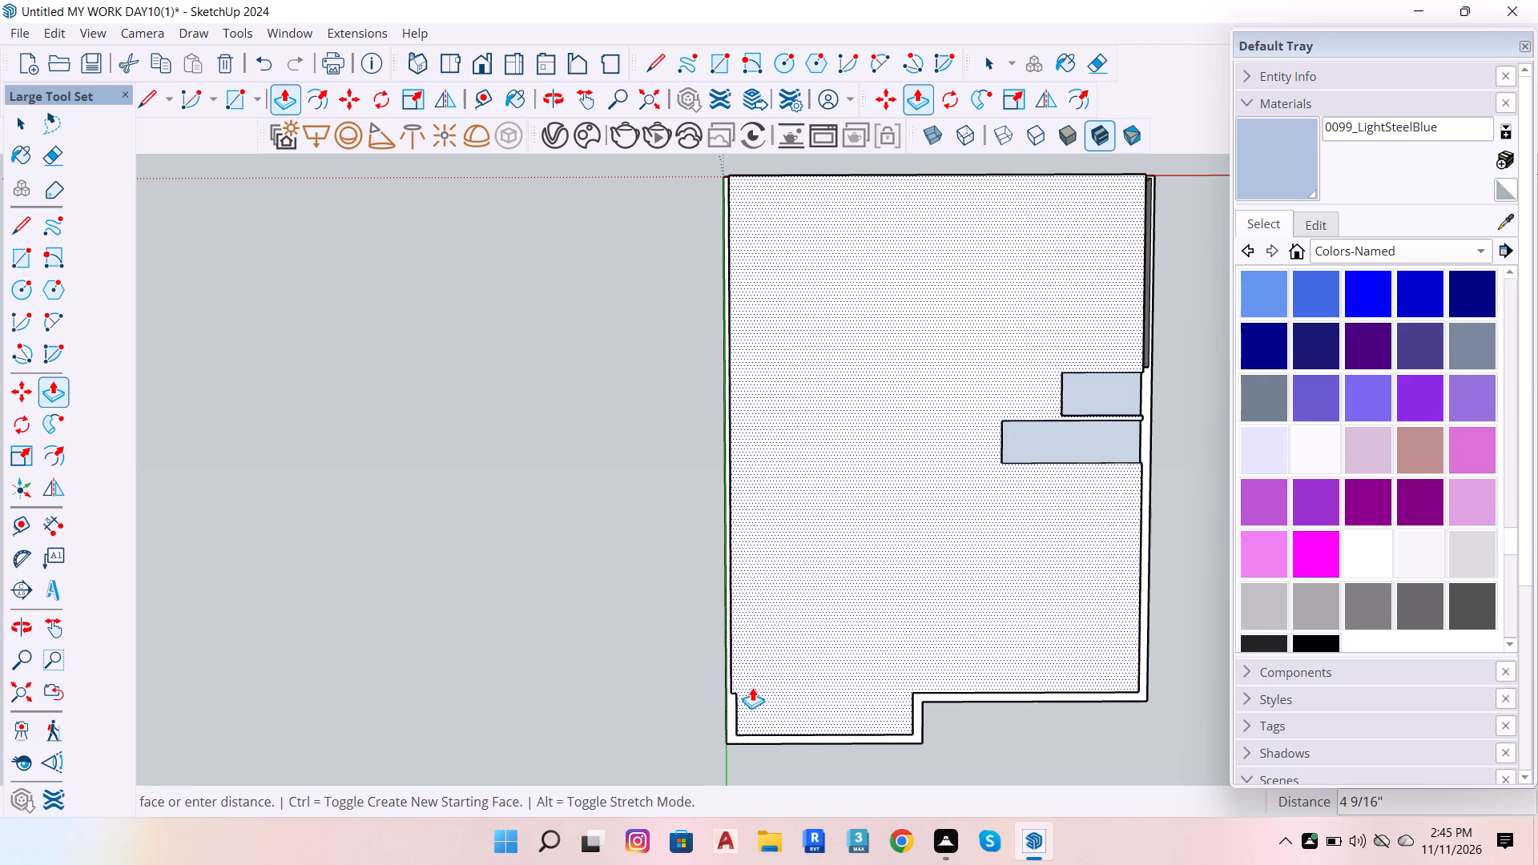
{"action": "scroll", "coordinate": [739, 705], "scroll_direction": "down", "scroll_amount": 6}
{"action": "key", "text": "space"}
Draw a rectangle about 13' 1 7/16" by 6 1/4" closing the narrow strip along the side wall at the front corner farthest from the origin.
{"action": "scroll", "coordinate": [1116, 424], "scroll_direction": "up", "scroll_amount": 2}
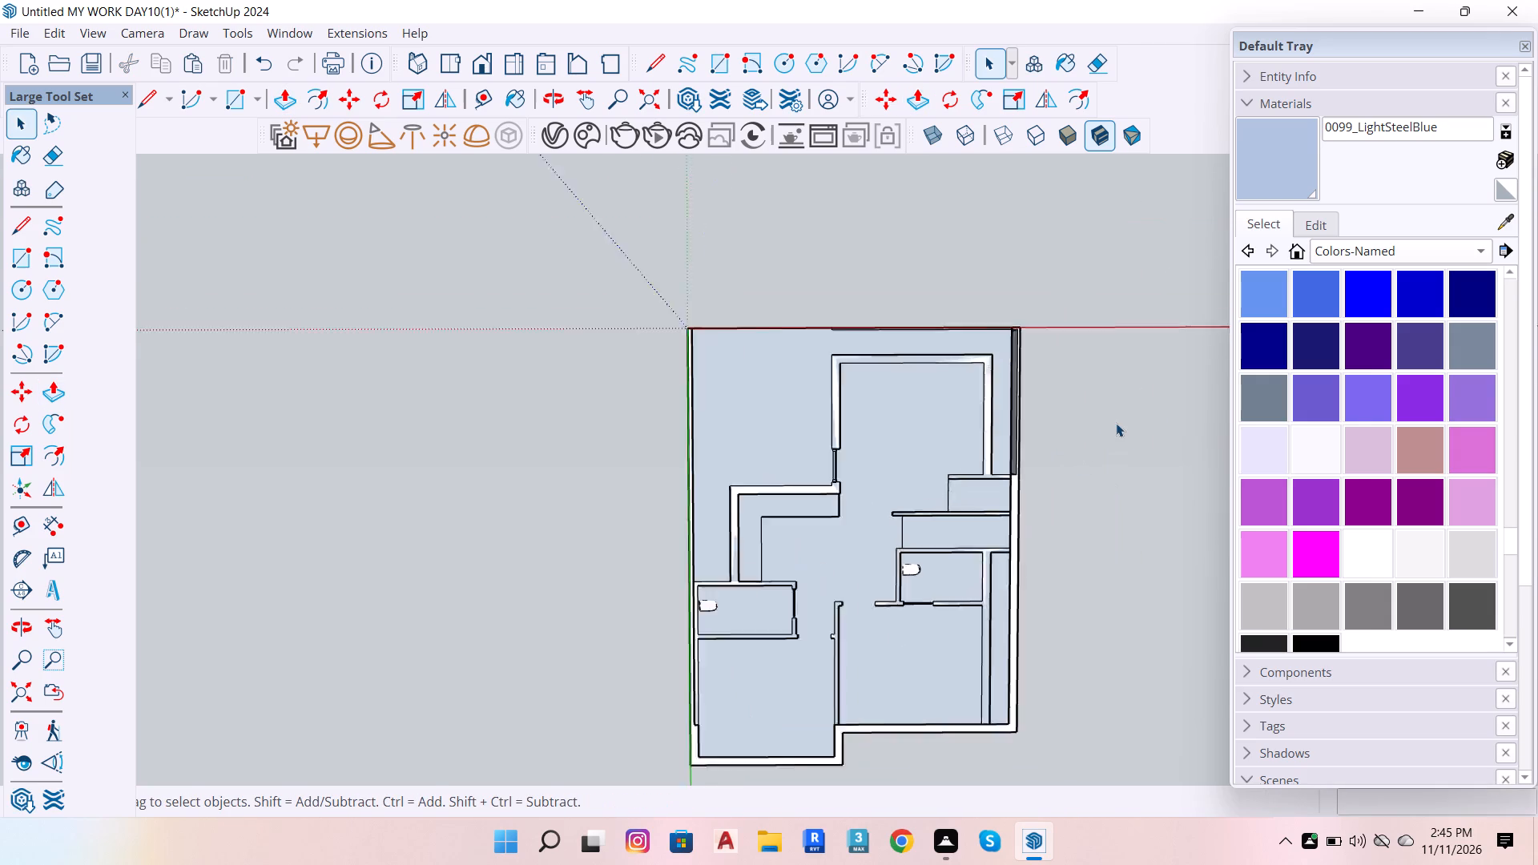
{"action": "scroll", "coordinate": [1116, 423], "scroll_direction": "up", "scroll_amount": 4}
{"action": "scroll", "coordinate": [899, 441], "scroll_direction": "down", "scroll_amount": 3}
{"action": "scroll", "coordinate": [941, 298], "scroll_direction": "up", "scroll_amount": 14}
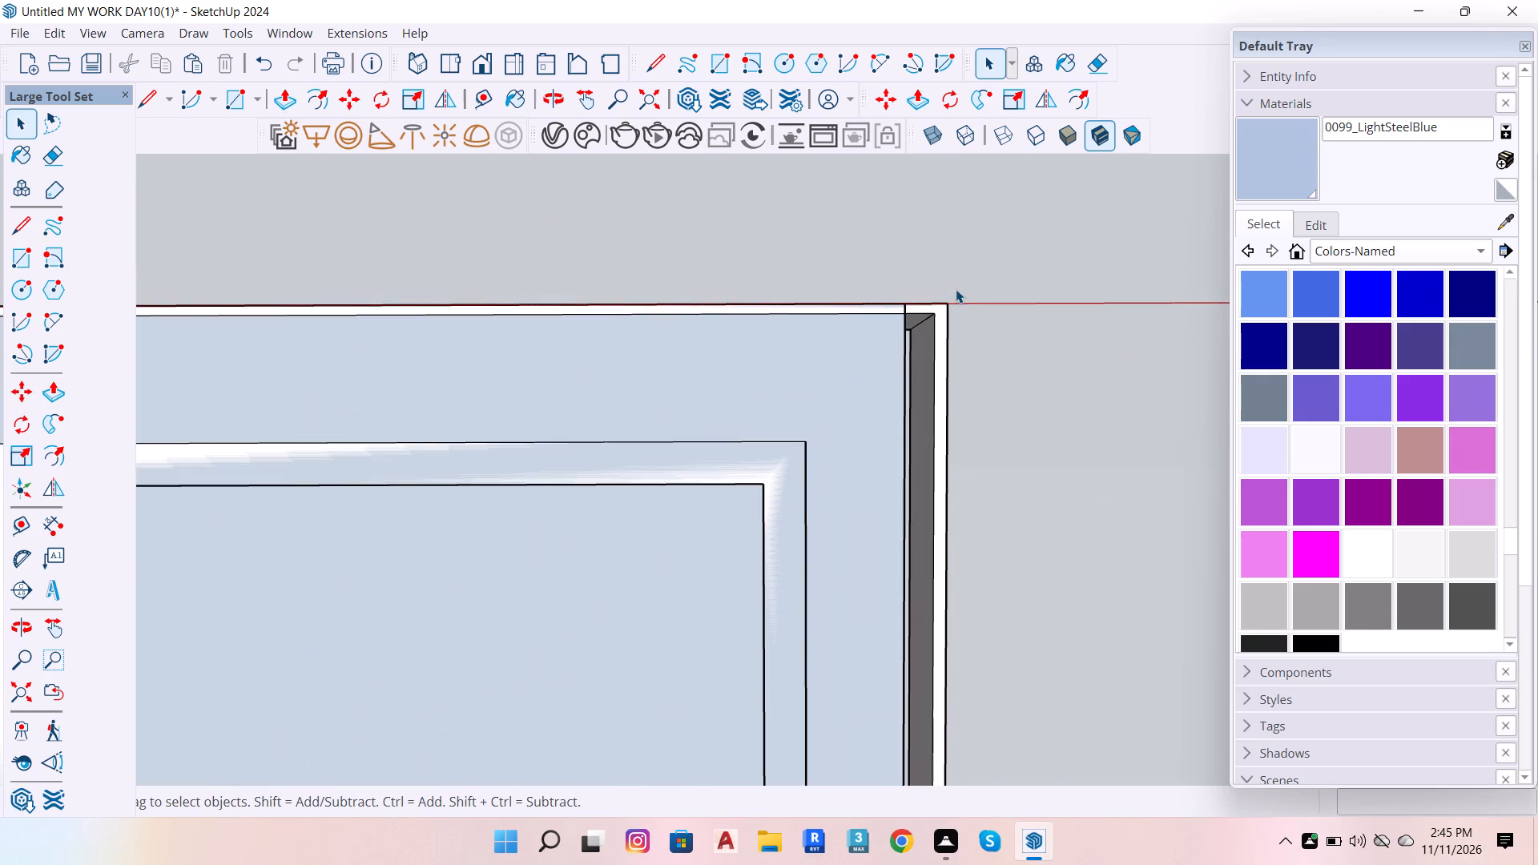
{"action": "scroll", "coordinate": [956, 289], "scroll_direction": "up", "scroll_amount": 4}
{"action": "key", "text": "r"}
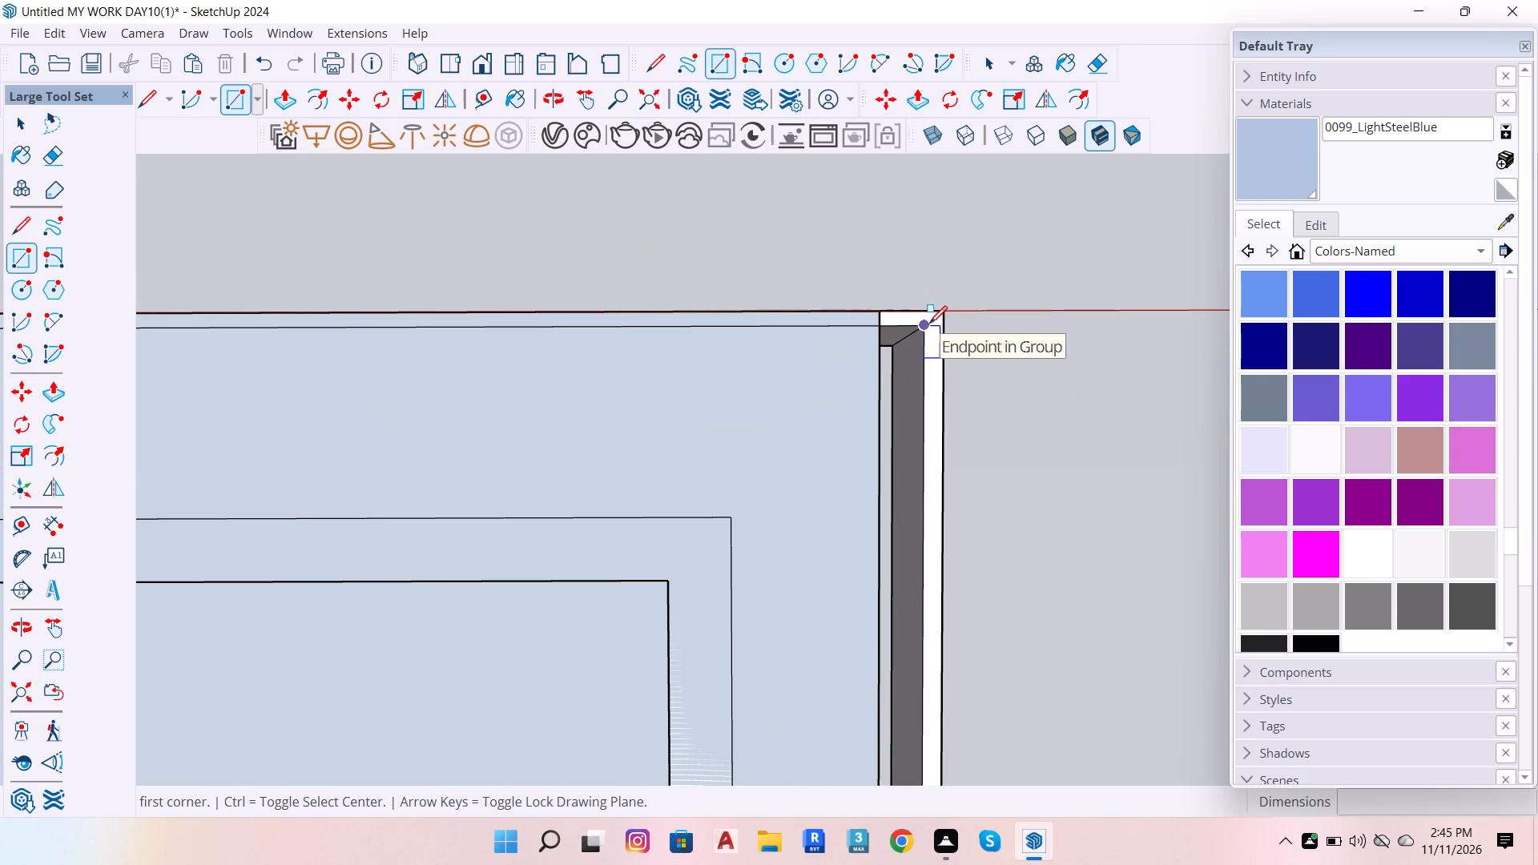
{"action": "left_click", "coordinate": [929, 324]}
{"action": "scroll", "coordinate": [919, 382], "scroll_direction": "down", "scroll_amount": 14}
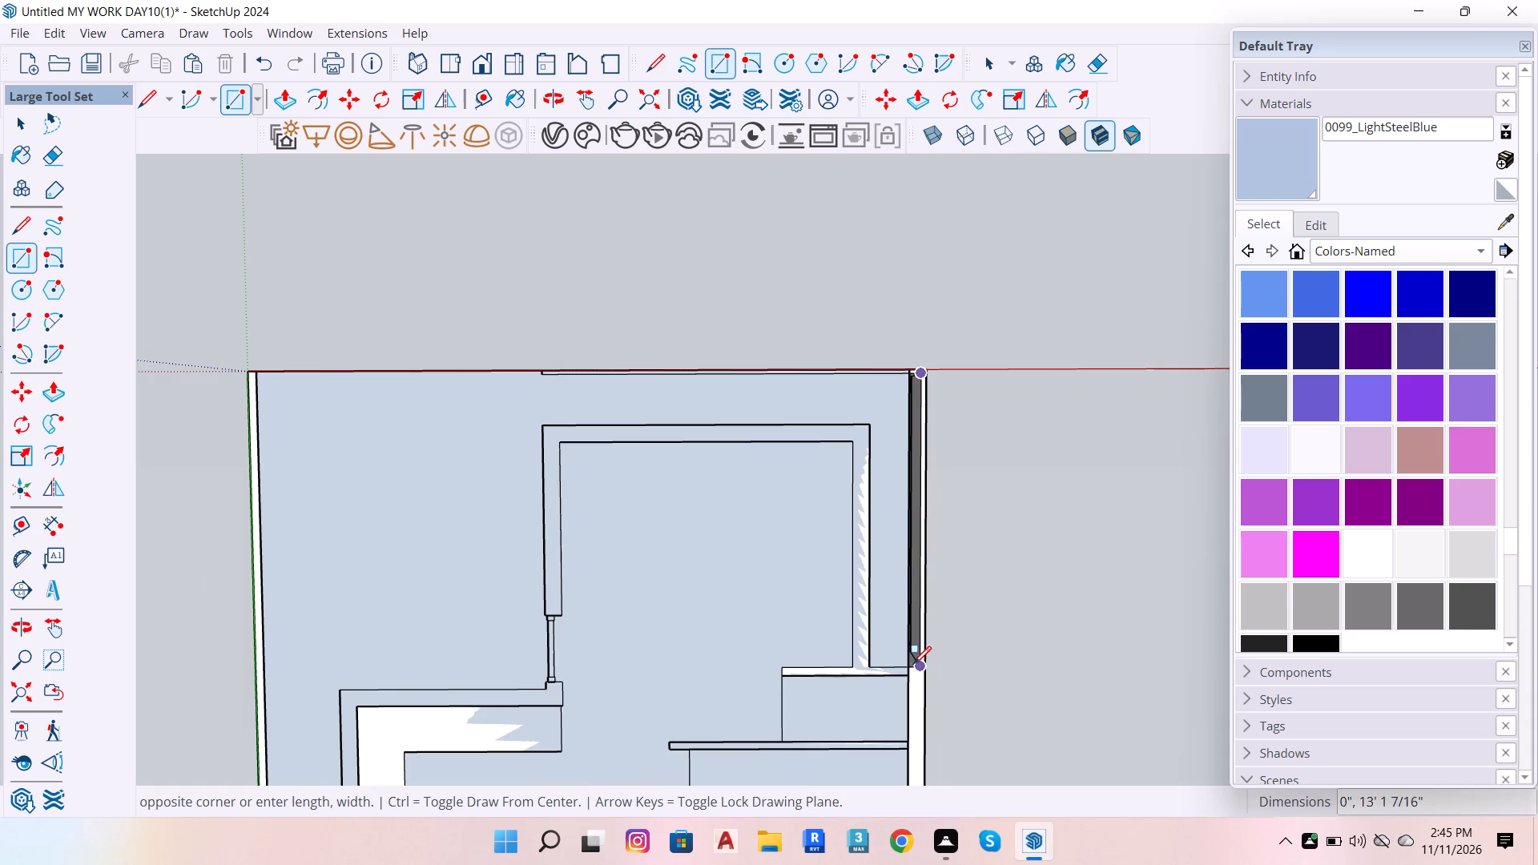
{"action": "scroll", "coordinate": [912, 666], "scroll_direction": "up", "scroll_amount": 14}
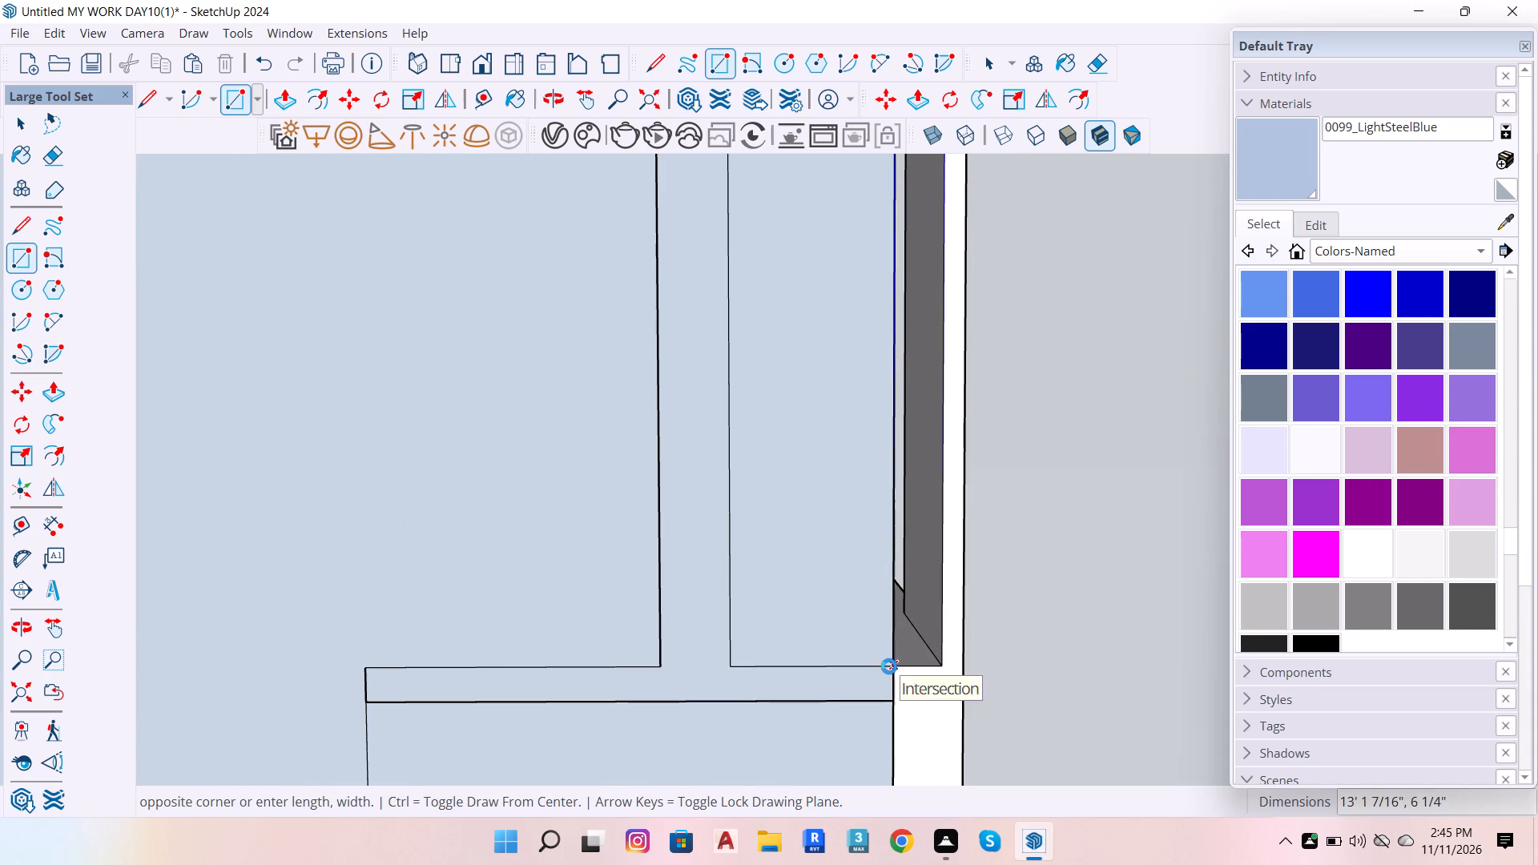
{"action": "left_click", "coordinate": [889, 666]}
{"action": "key", "text": "space"}
Delete the long edge dividing the new side strip from the main floor face.
{"action": "scroll", "coordinate": [934, 615], "scroll_direction": "down", "scroll_amount": 7}
{"action": "left_click", "coordinate": [916, 597]}
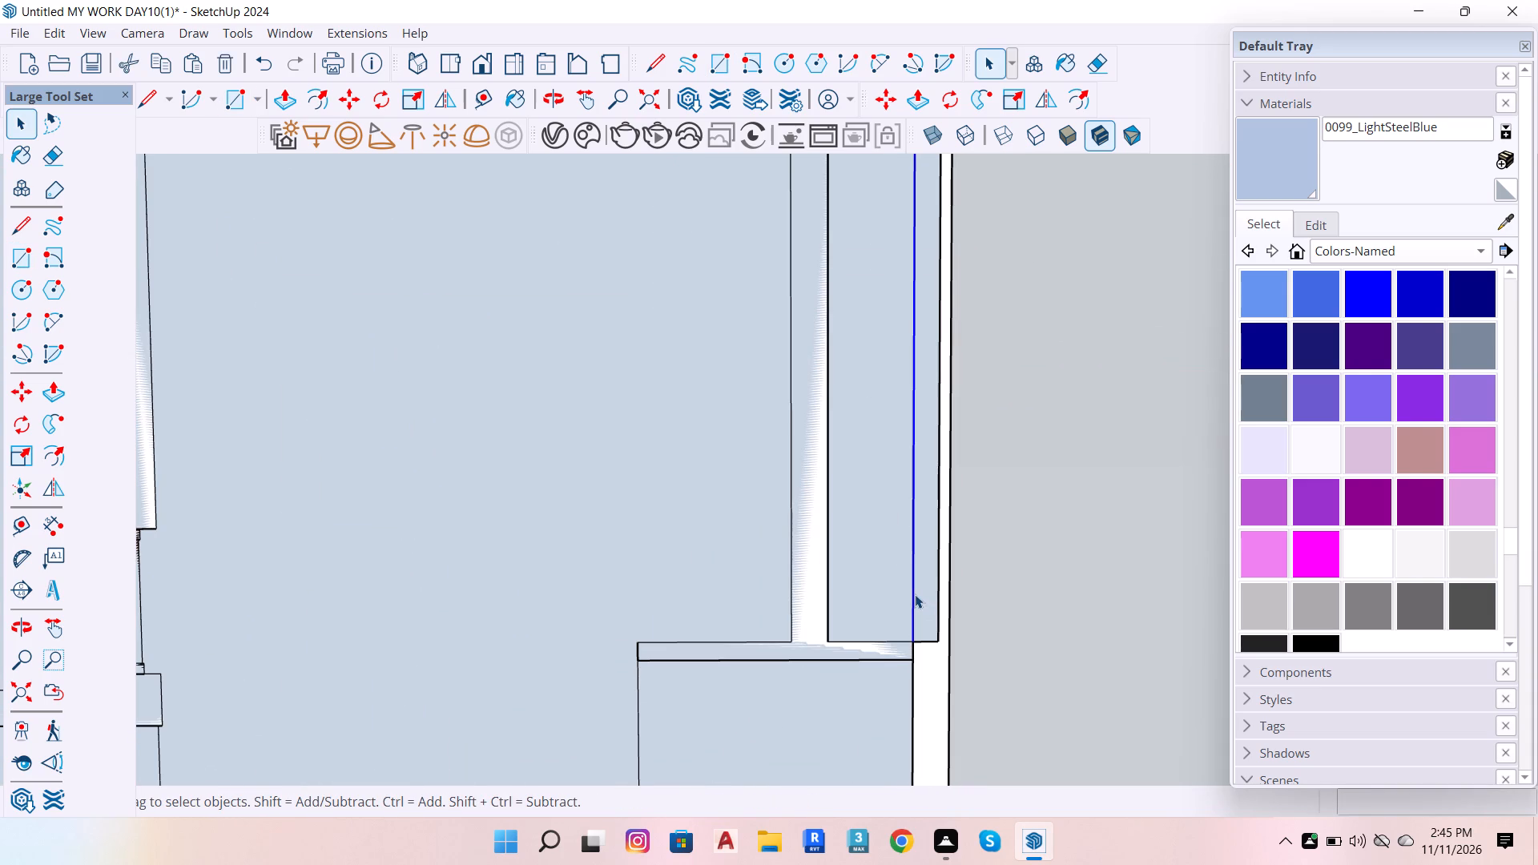
{"action": "key", "text": "Delete"}
Extrude the continuous floor face on the house's underside by 4" to form the floor slab.
{"action": "left_click", "coordinate": [899, 590]}
{"action": "scroll", "coordinate": [899, 590], "scroll_direction": "down", "scroll_amount": 7}
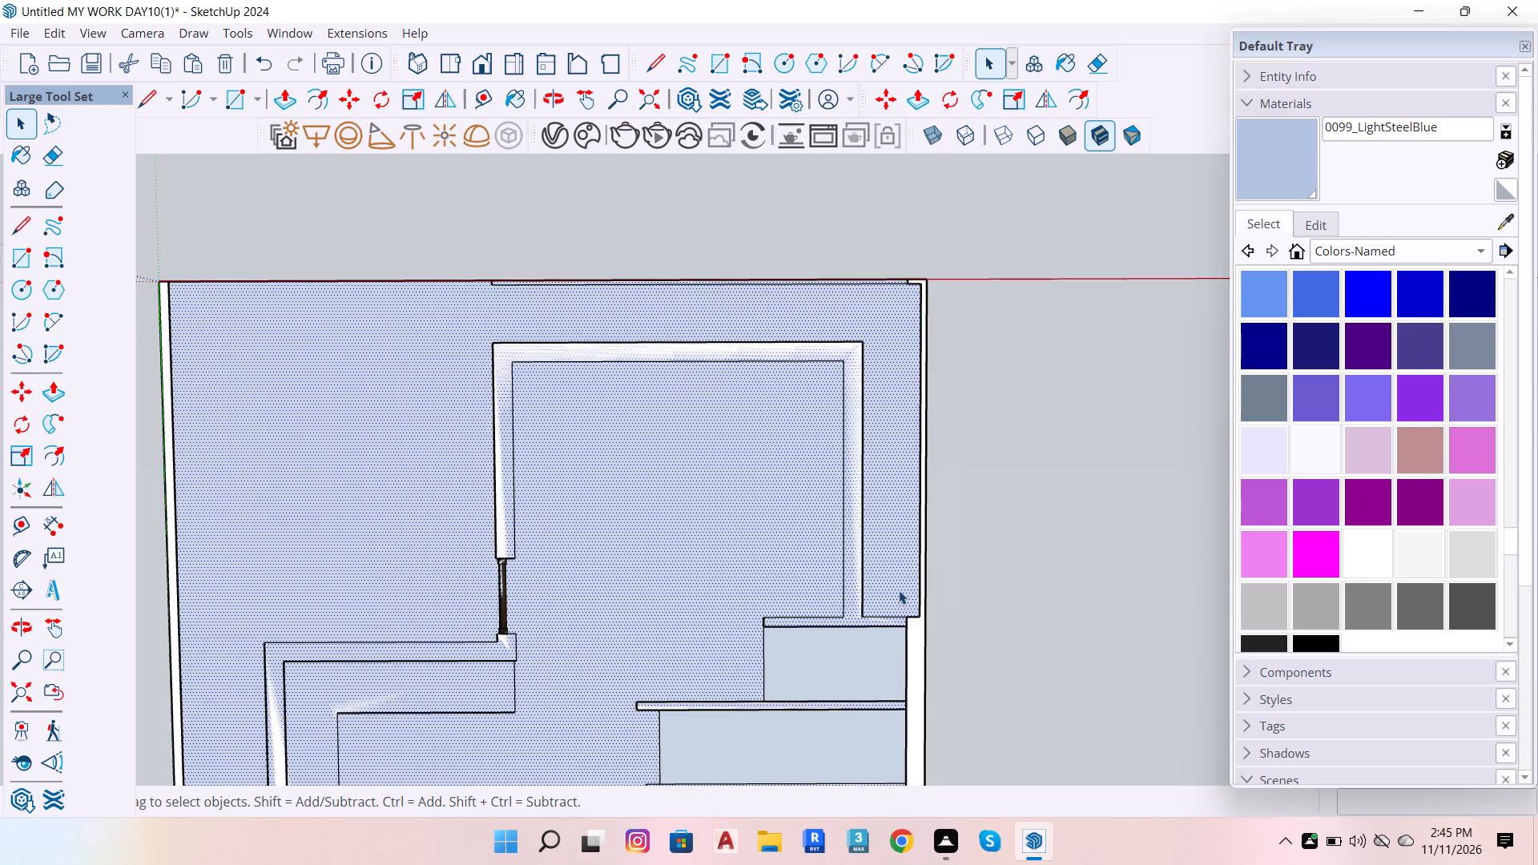
{"action": "scroll", "coordinate": [899, 590], "scroll_direction": "down", "scroll_amount": 15}
{"action": "scroll", "coordinate": [896, 598], "scroll_direction": "down", "scroll_amount": 7}
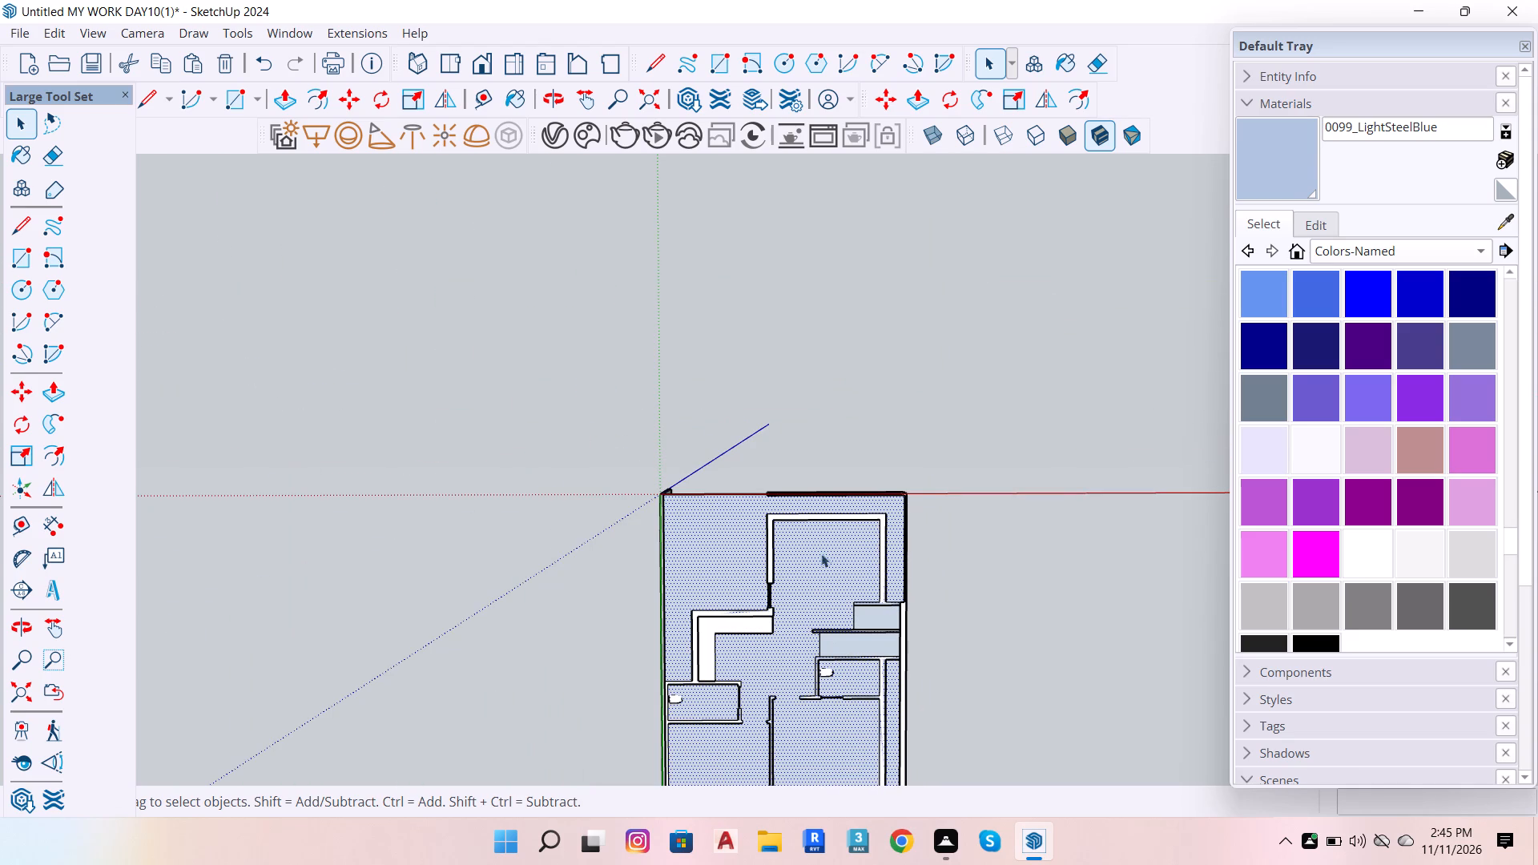
{"action": "scroll", "coordinate": [840, 509], "scroll_direction": "up", "scroll_amount": 4}
{"action": "key", "text": "p"}
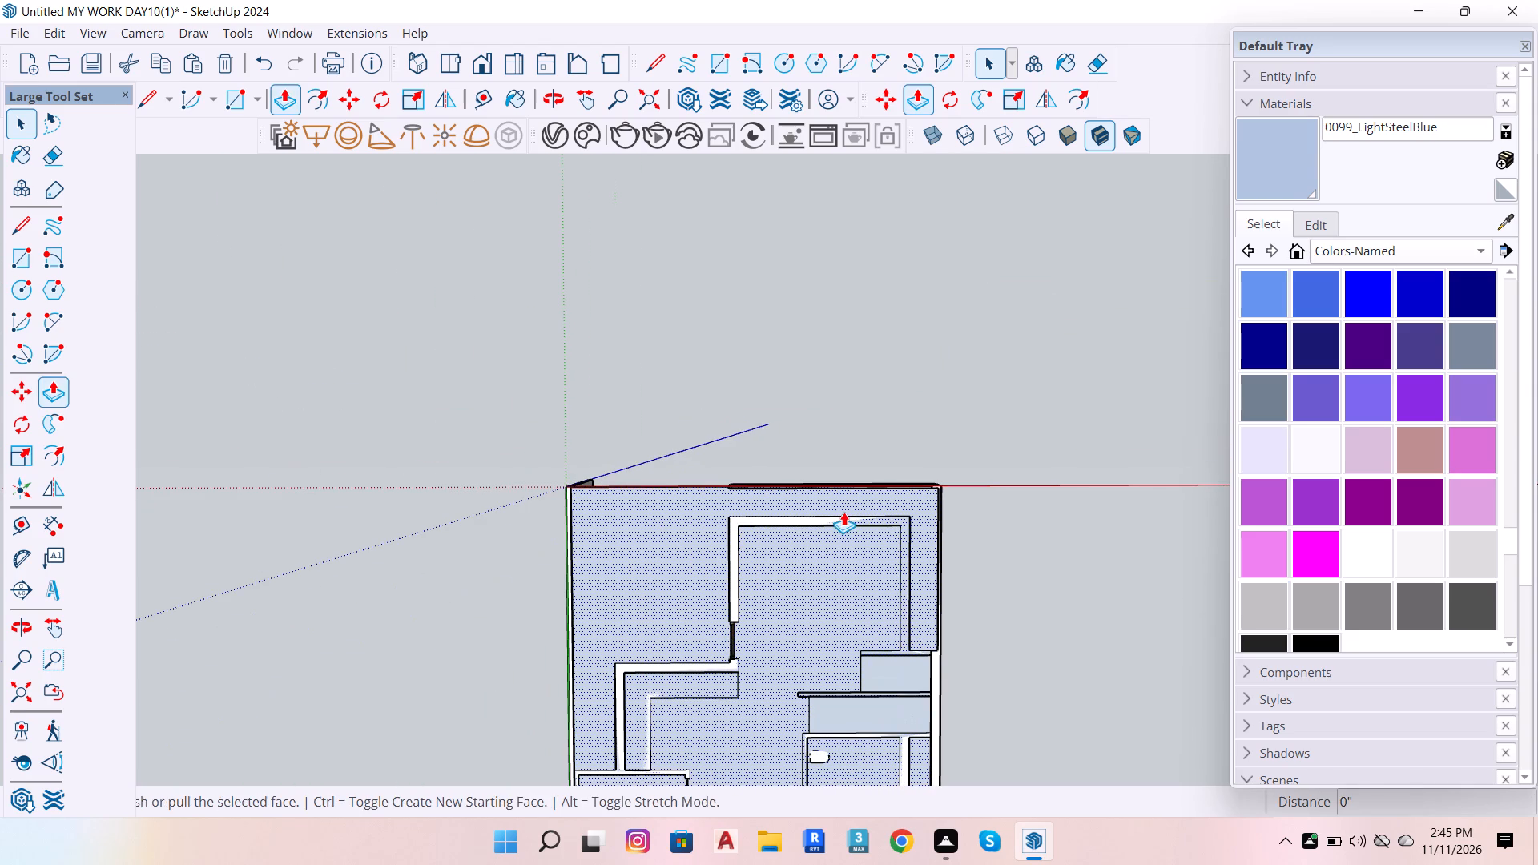
{"action": "left_click", "coordinate": [843, 512]}
{"action": "key", "text": "4"}
{"action": "key", "text": "Return"}
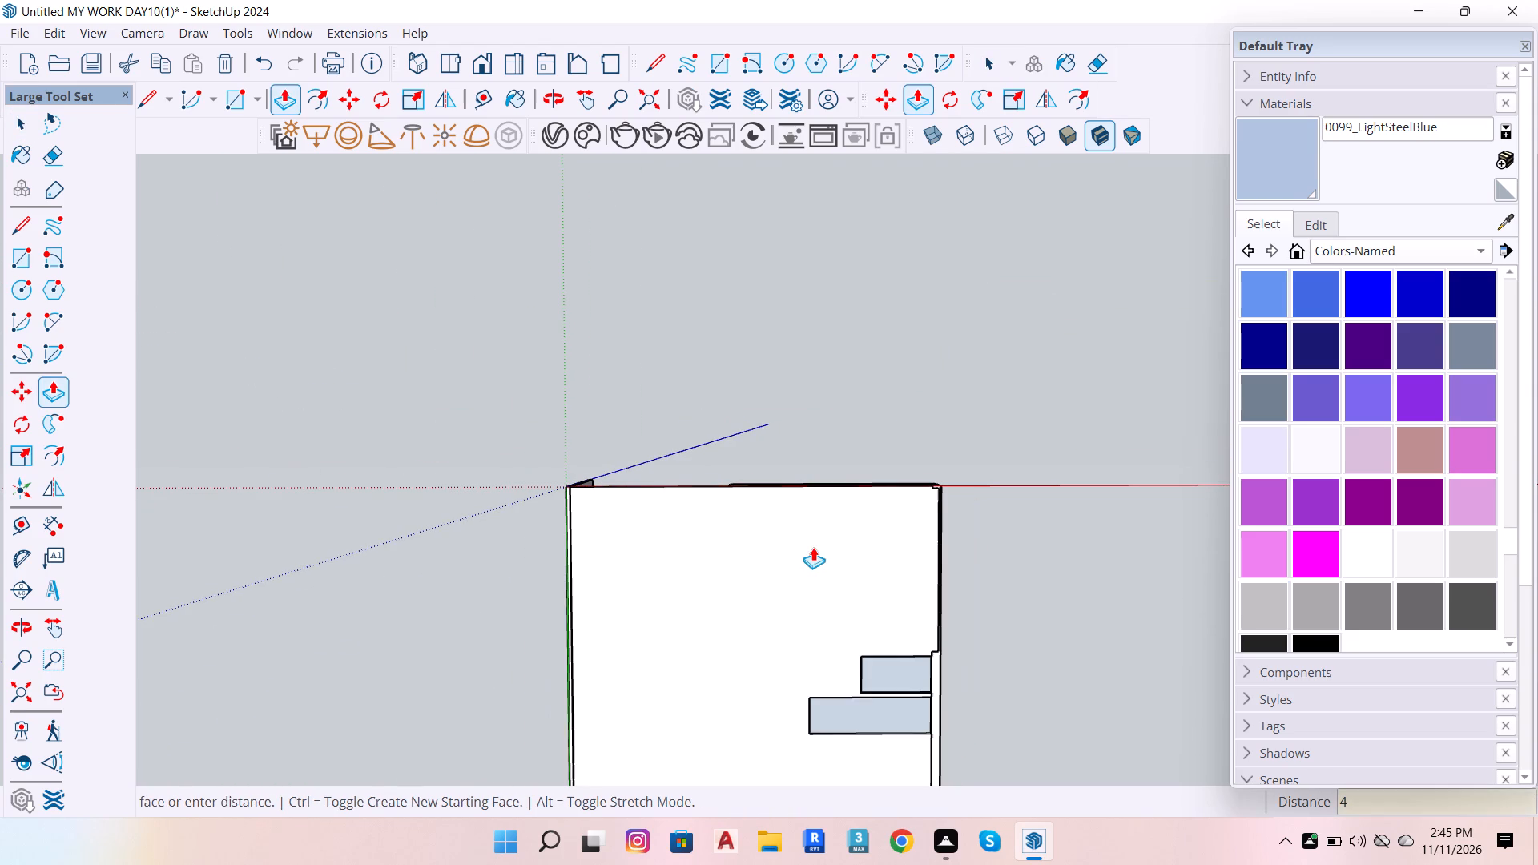
{"action": "key", "text": "space"}
Examine the house with its new floor slab from above and through the front room's window opening.
{"action": "key", "text": "o"}
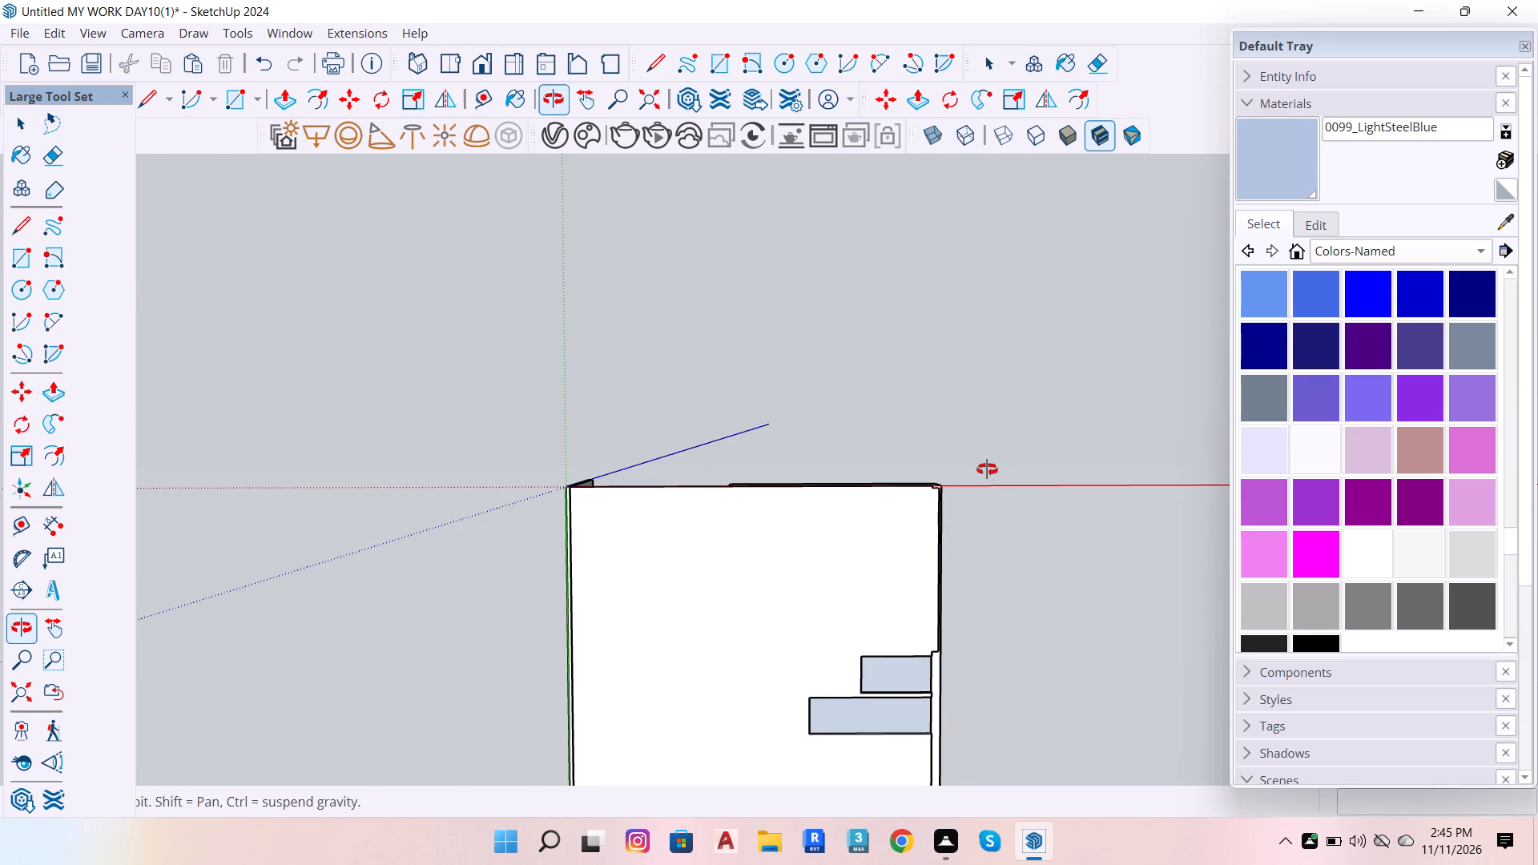
{"action": "left_click_drag", "start_coordinate": [1003, 462], "coordinate": [987, 818]}
{"action": "left_click_drag", "start_coordinate": [910, 444], "coordinate": [992, 831]}
{"action": "scroll", "coordinate": [907, 597], "scroll_direction": "up", "scroll_amount": 8}
{"action": "left_click_drag", "start_coordinate": [928, 546], "coordinate": [994, 642]}
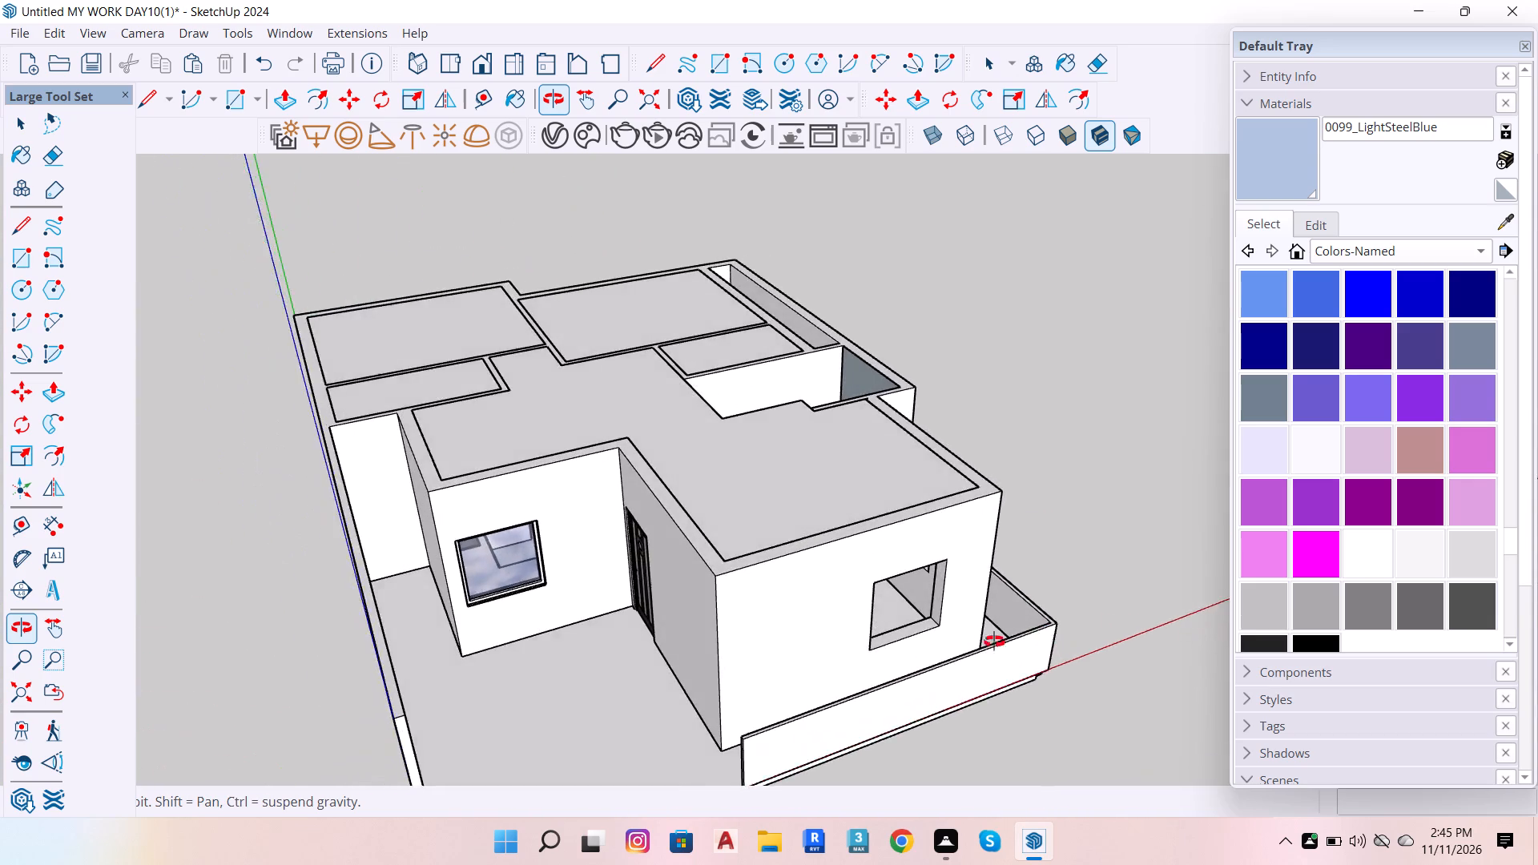
{"action": "left_click_drag", "start_coordinate": [994, 642], "coordinate": [686, 546]}
{"action": "scroll", "coordinate": [580, 558], "scroll_direction": "up", "scroll_amount": 20}
{"action": "scroll", "coordinate": [580, 558], "scroll_direction": "up", "scroll_amount": 2}
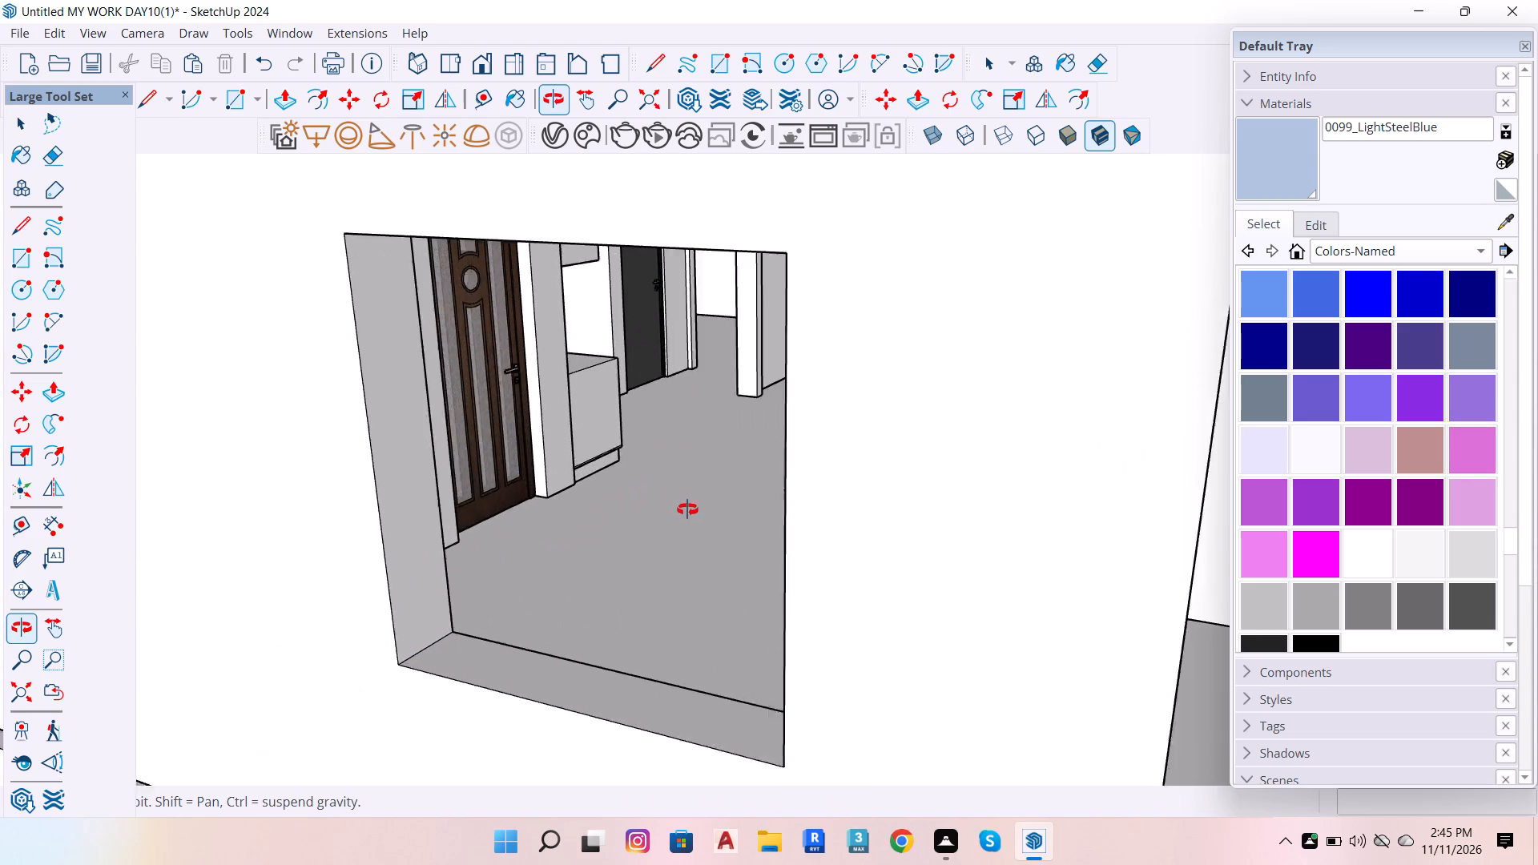
{"action": "scroll", "coordinate": [751, 428], "scroll_direction": "up", "scroll_amount": 3}
{"action": "scroll", "coordinate": [781, 452], "scroll_direction": "down", "scroll_amount": 12}
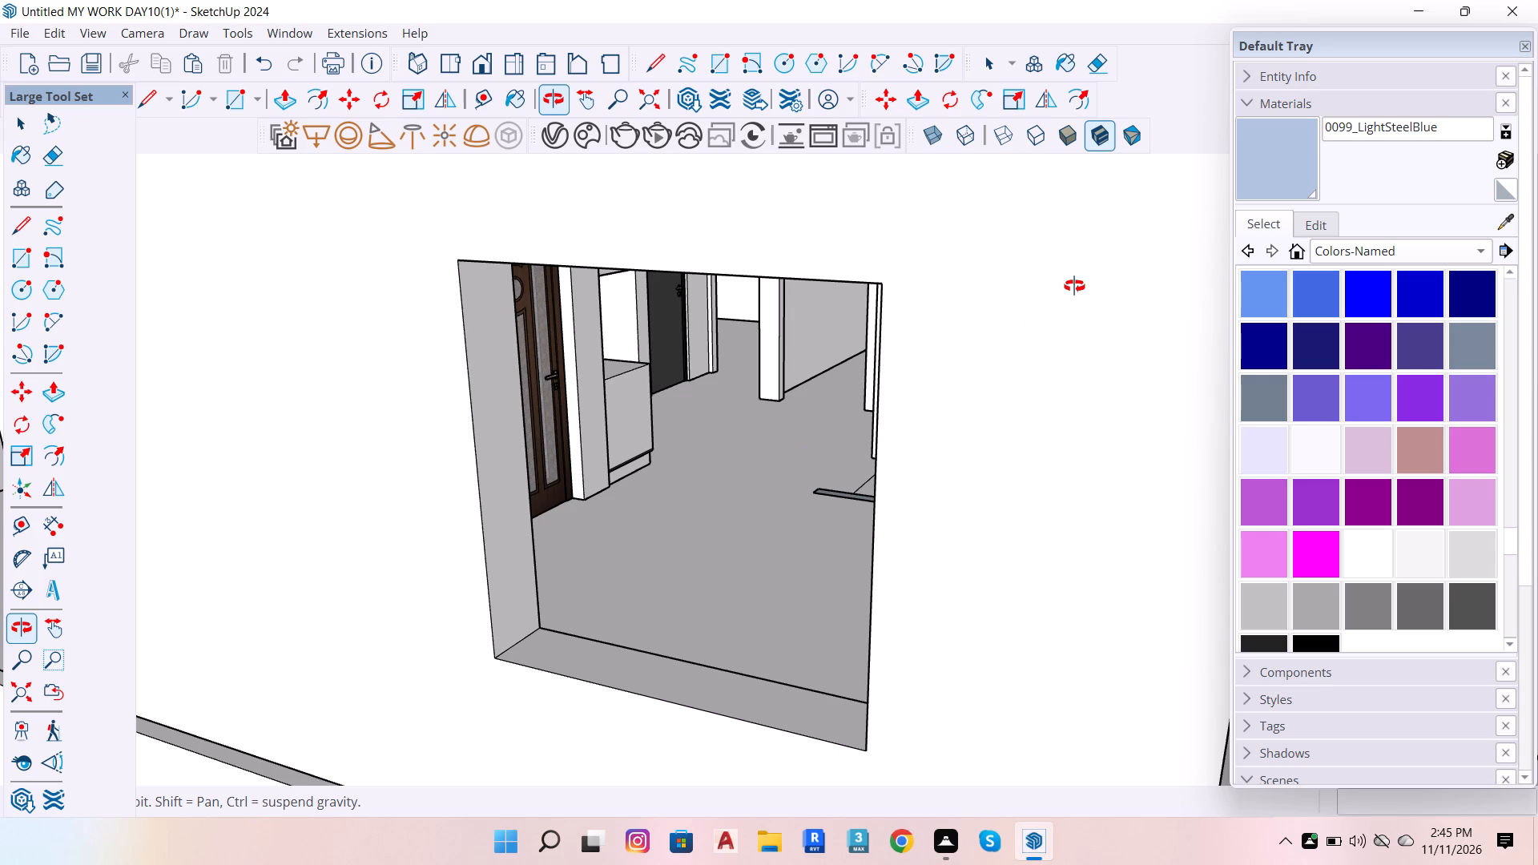
{"action": "scroll", "coordinate": [1010, 364], "scroll_direction": "down", "scroll_amount": 14}
{"action": "scroll", "coordinate": [1069, 535], "scroll_direction": "down", "scroll_amount": 7}
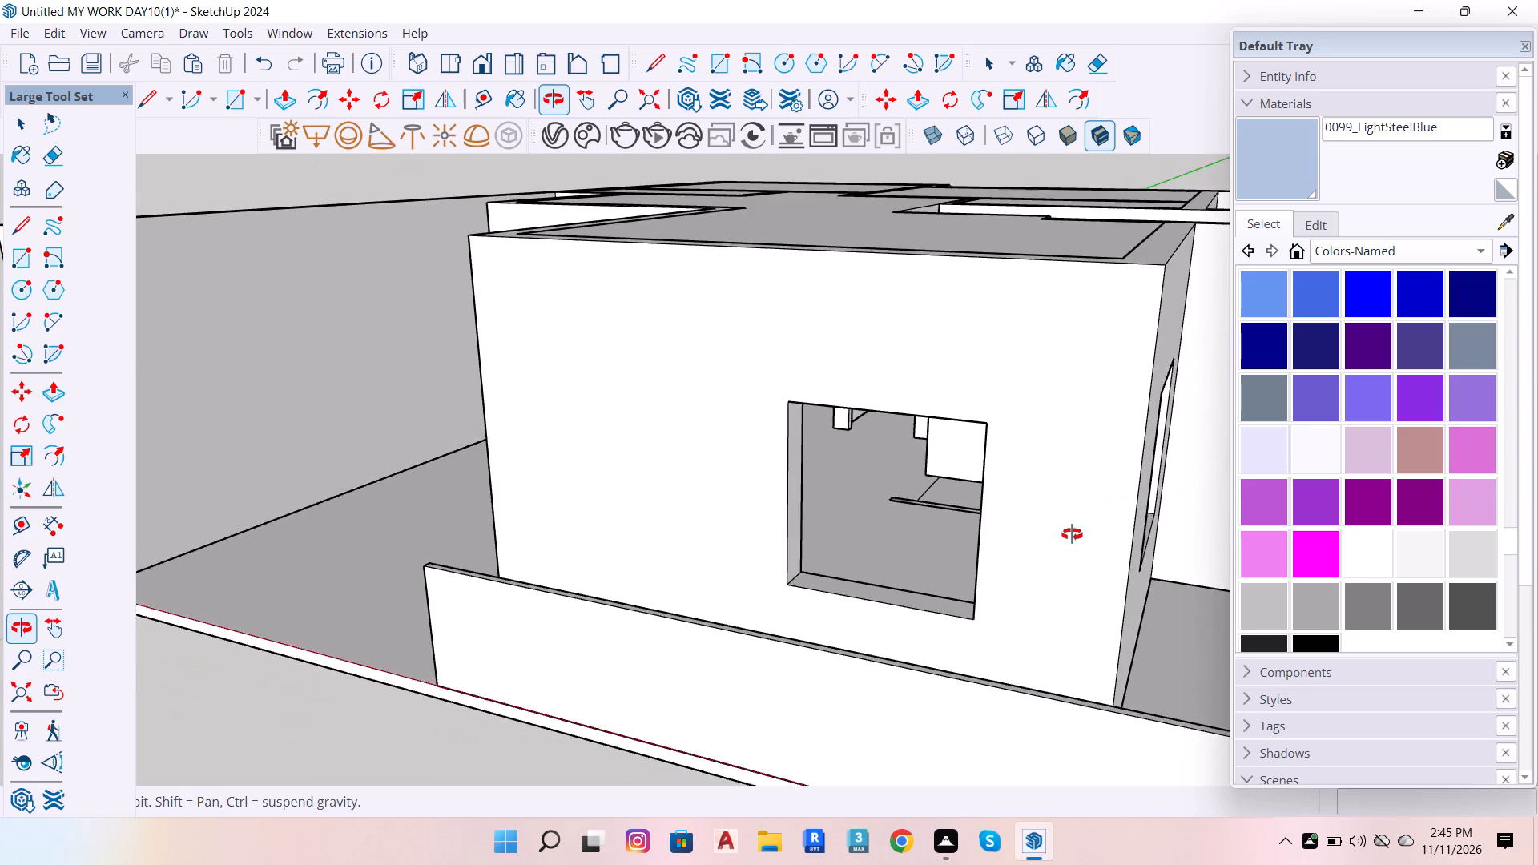
{"action": "scroll", "coordinate": [1072, 534], "scroll_direction": "down", "scroll_amount": 4}
{"action": "scroll", "coordinate": [978, 498], "scroll_direction": "down", "scroll_amount": 8}
{"action": "scroll", "coordinate": [1013, 437], "scroll_direction": "down", "scroll_amount": 7}
{"action": "left_click_drag", "start_coordinate": [1020, 274], "coordinate": [1022, 544]}
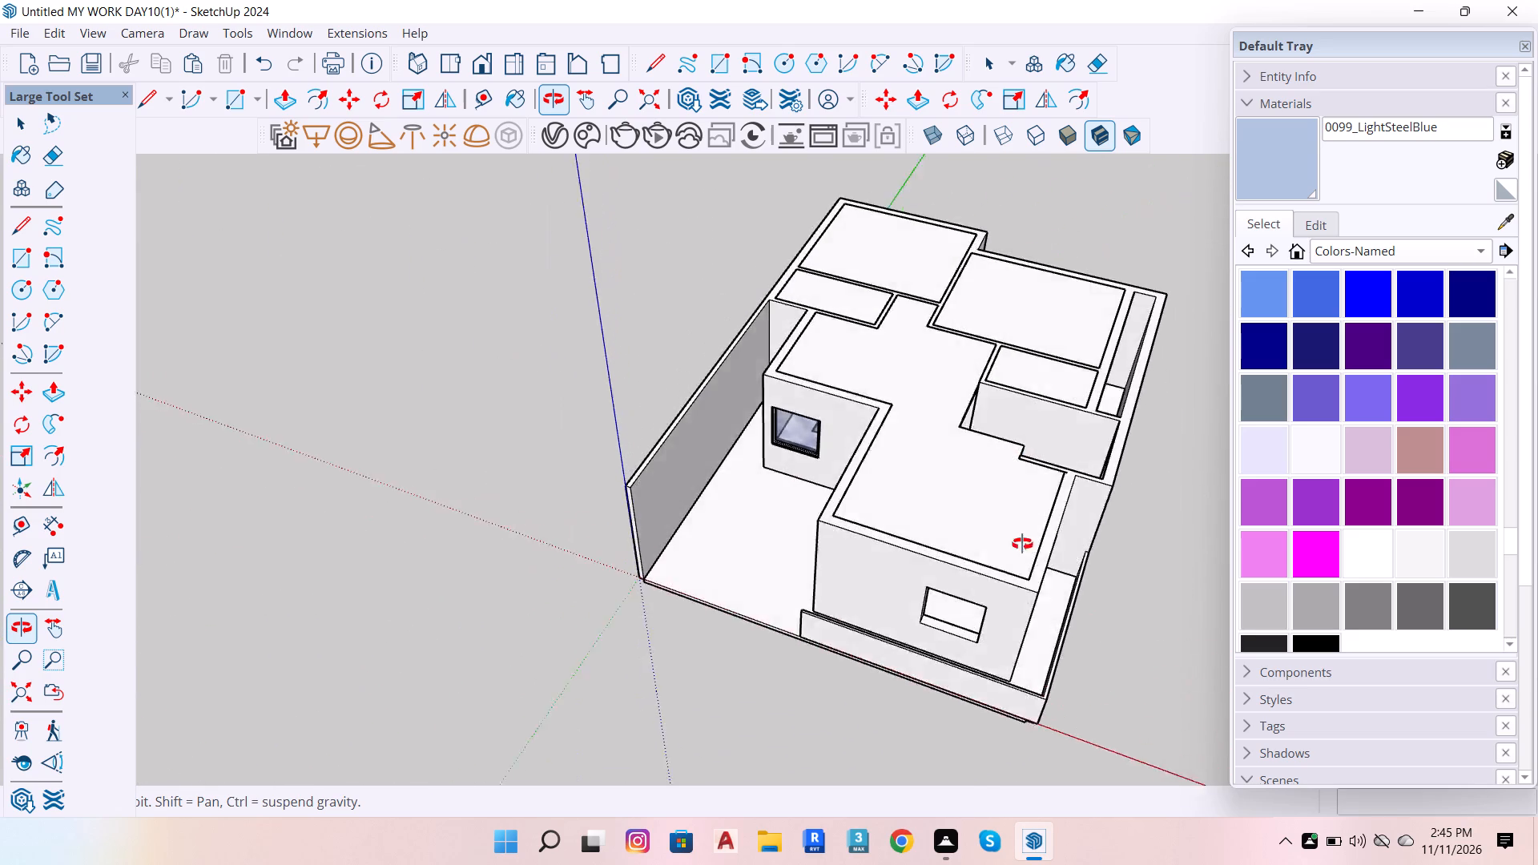
{"action": "left_click_drag", "start_coordinate": [1022, 544], "coordinate": [1025, 674]}
{"action": "scroll", "coordinate": [1188, 384], "scroll_direction": "up", "scroll_amount": 6}
{"action": "scroll", "coordinate": [696, 296], "scroll_direction": "down", "scroll_amount": 13}
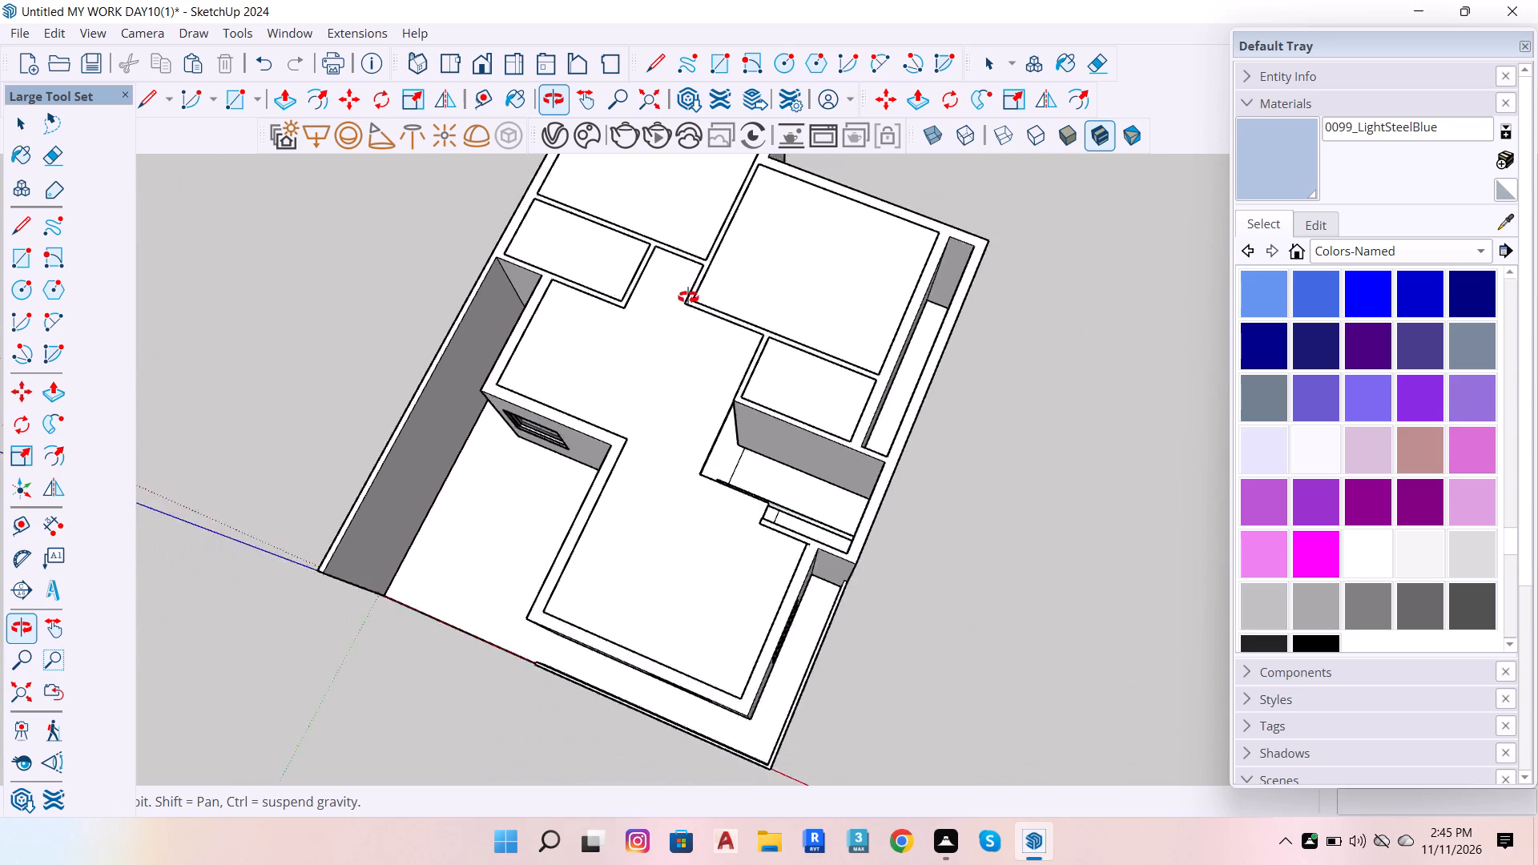
{"action": "scroll", "coordinate": [851, 336], "scroll_direction": "up", "scroll_amount": 3}
{"action": "scroll", "coordinate": [998, 249], "scroll_direction": "down", "scroll_amount": 7}
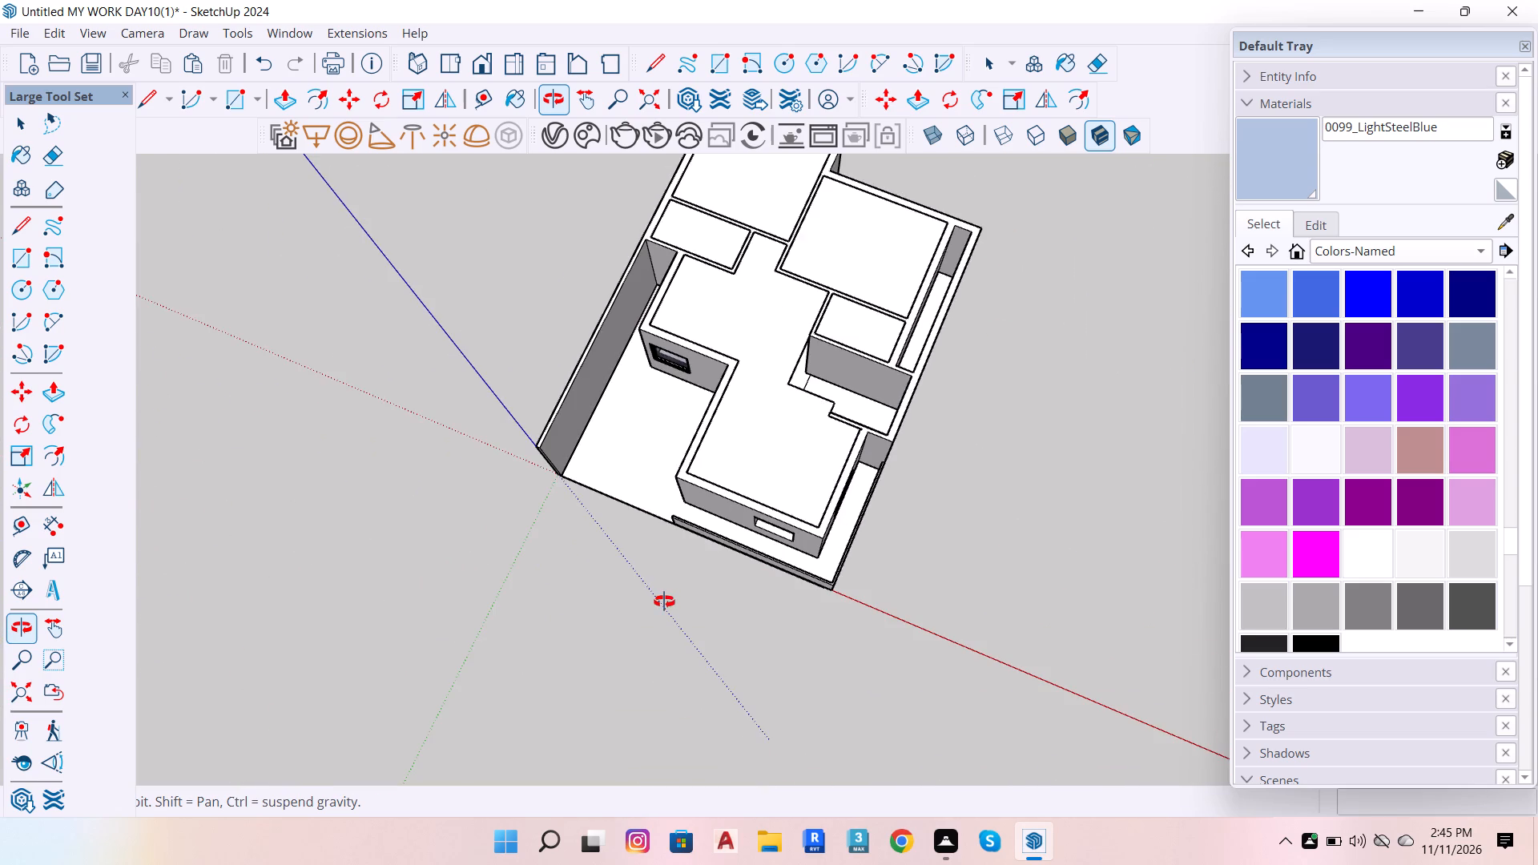
{"action": "scroll", "coordinate": [664, 601], "scroll_direction": "up", "scroll_amount": 7}
{"action": "key", "text": "space"}
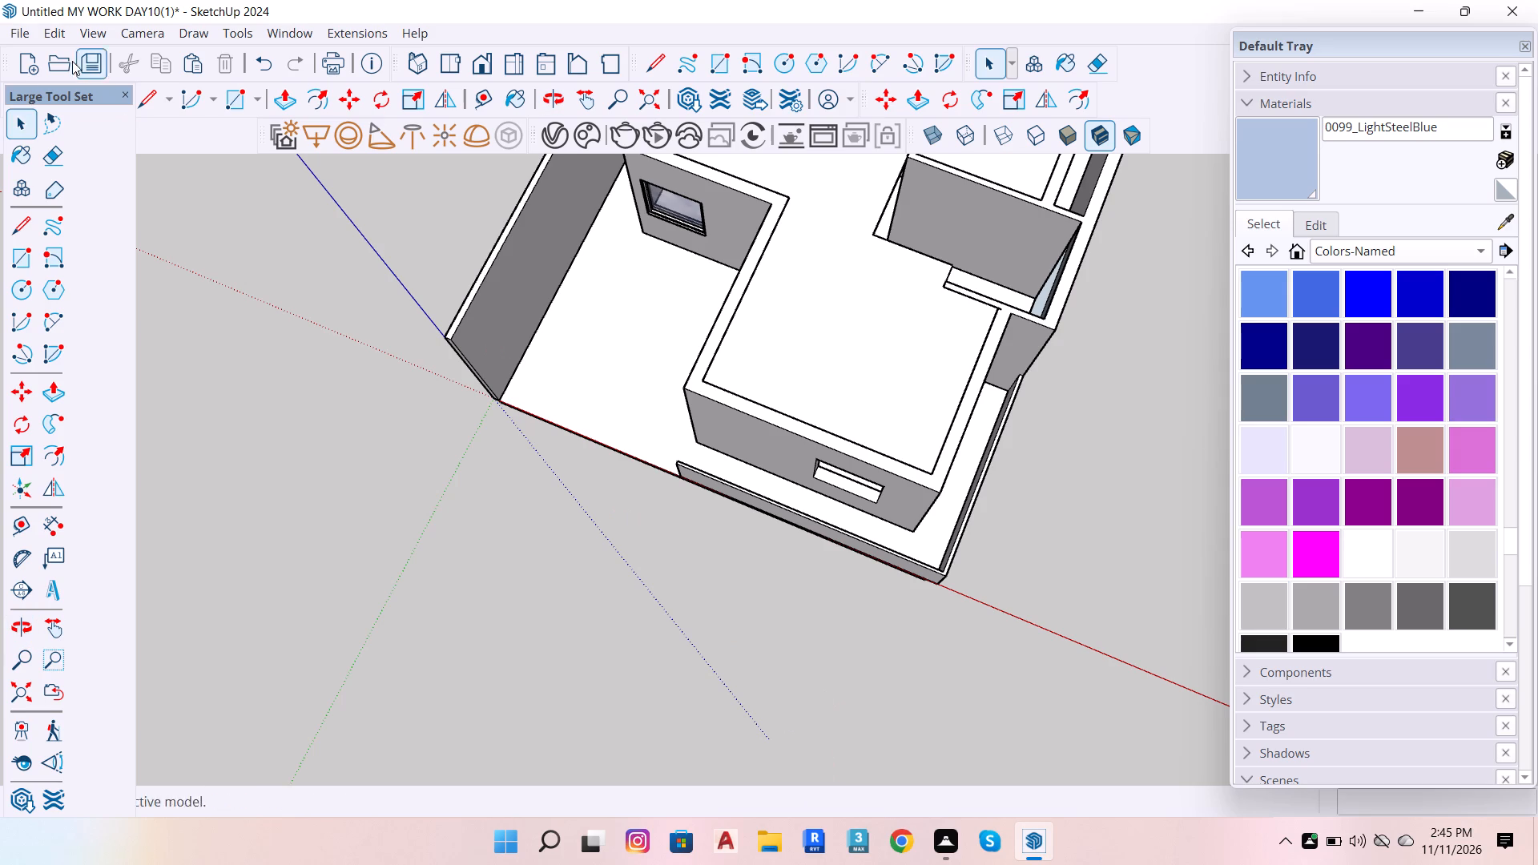
Import the PENTEK_RP+Fineline+50S_Sliding_Door+(1) model from the Downloads folder and place it beside the house's outer side wall.
{"action": "left_click", "coordinate": [14, 38]}
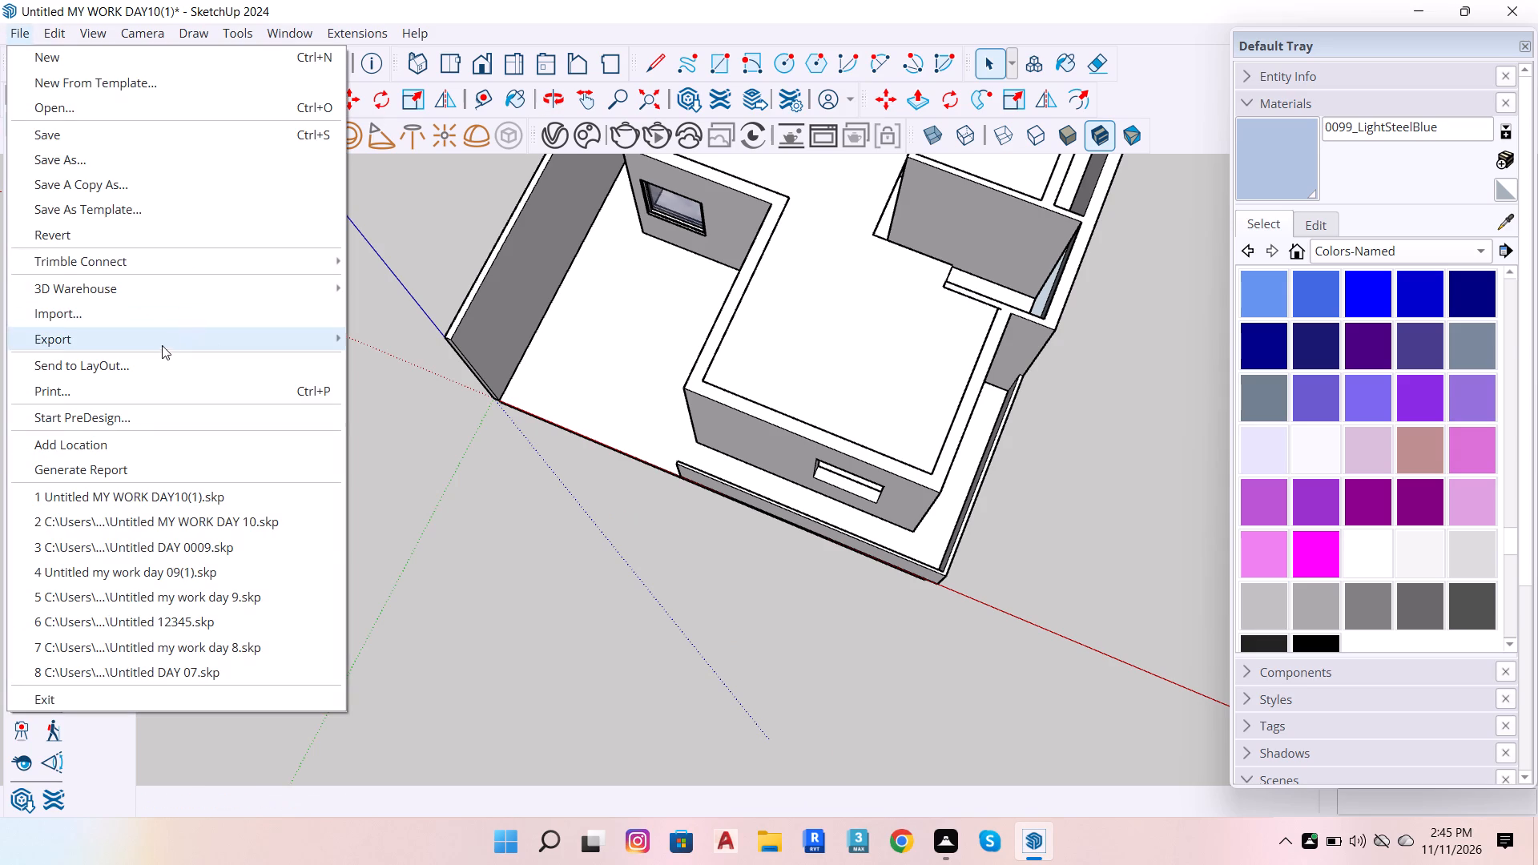
{"action": "left_click", "coordinate": [179, 308]}
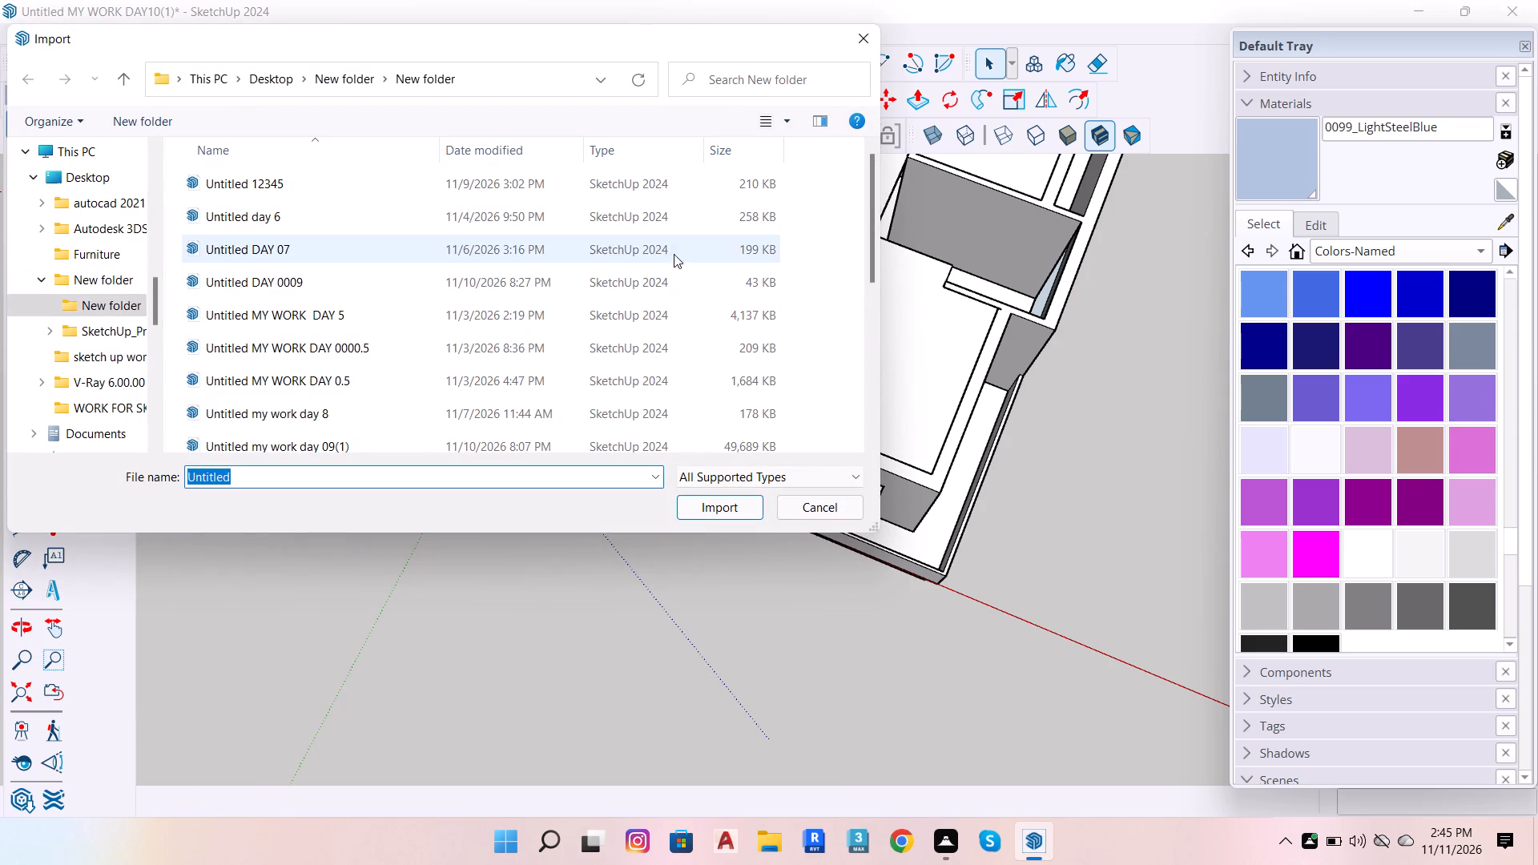
{"action": "scroll", "coordinate": [141, 230], "scroll_direction": "up", "scroll_amount": 9}
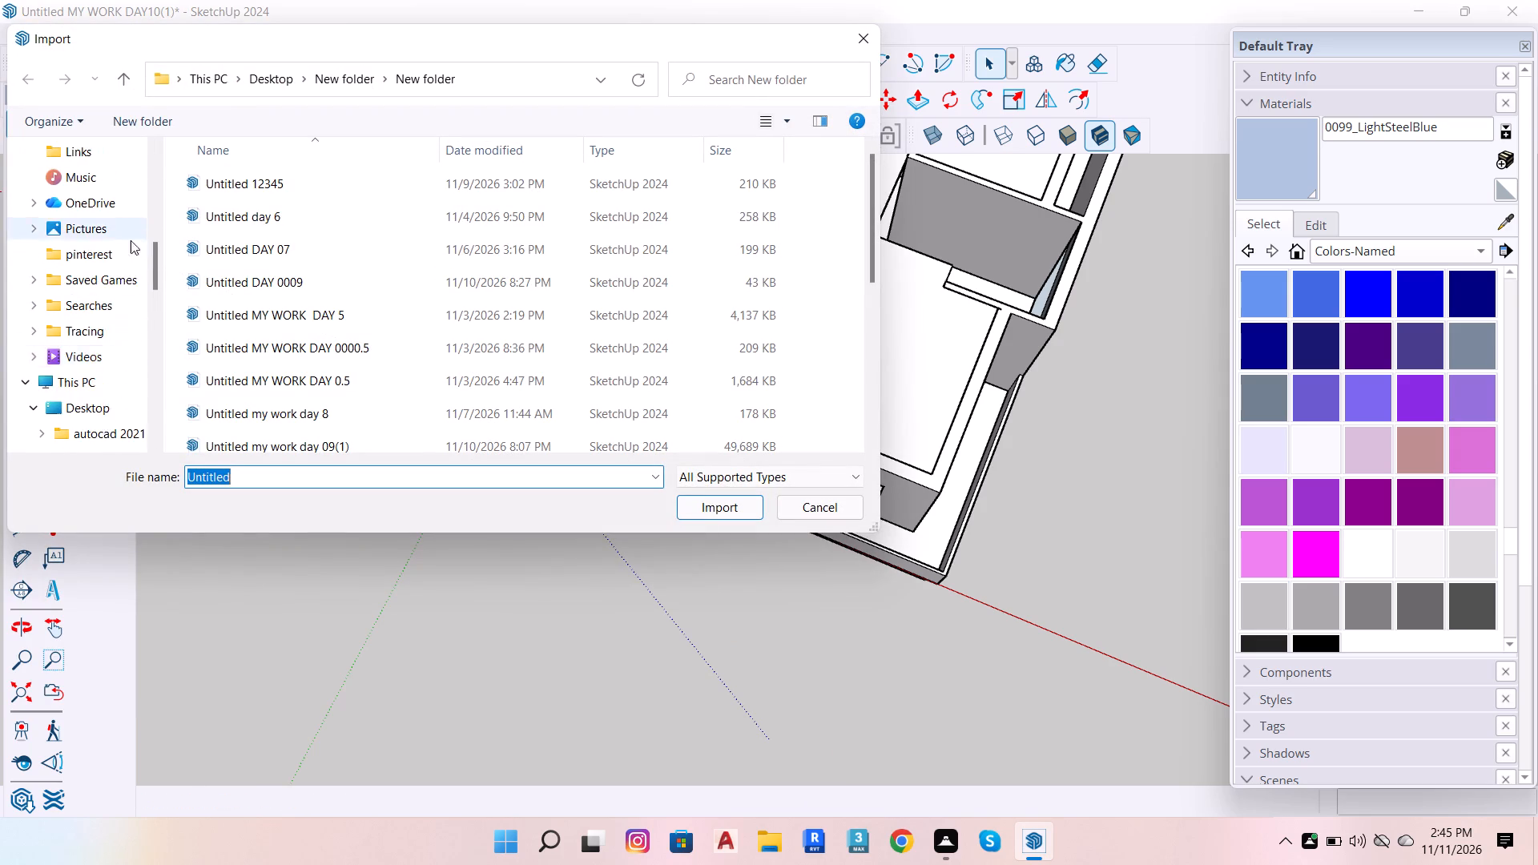
{"action": "scroll", "coordinate": [115, 252], "scroll_direction": "up", "scroll_amount": 8}
{"action": "left_click", "coordinate": [120, 303]}
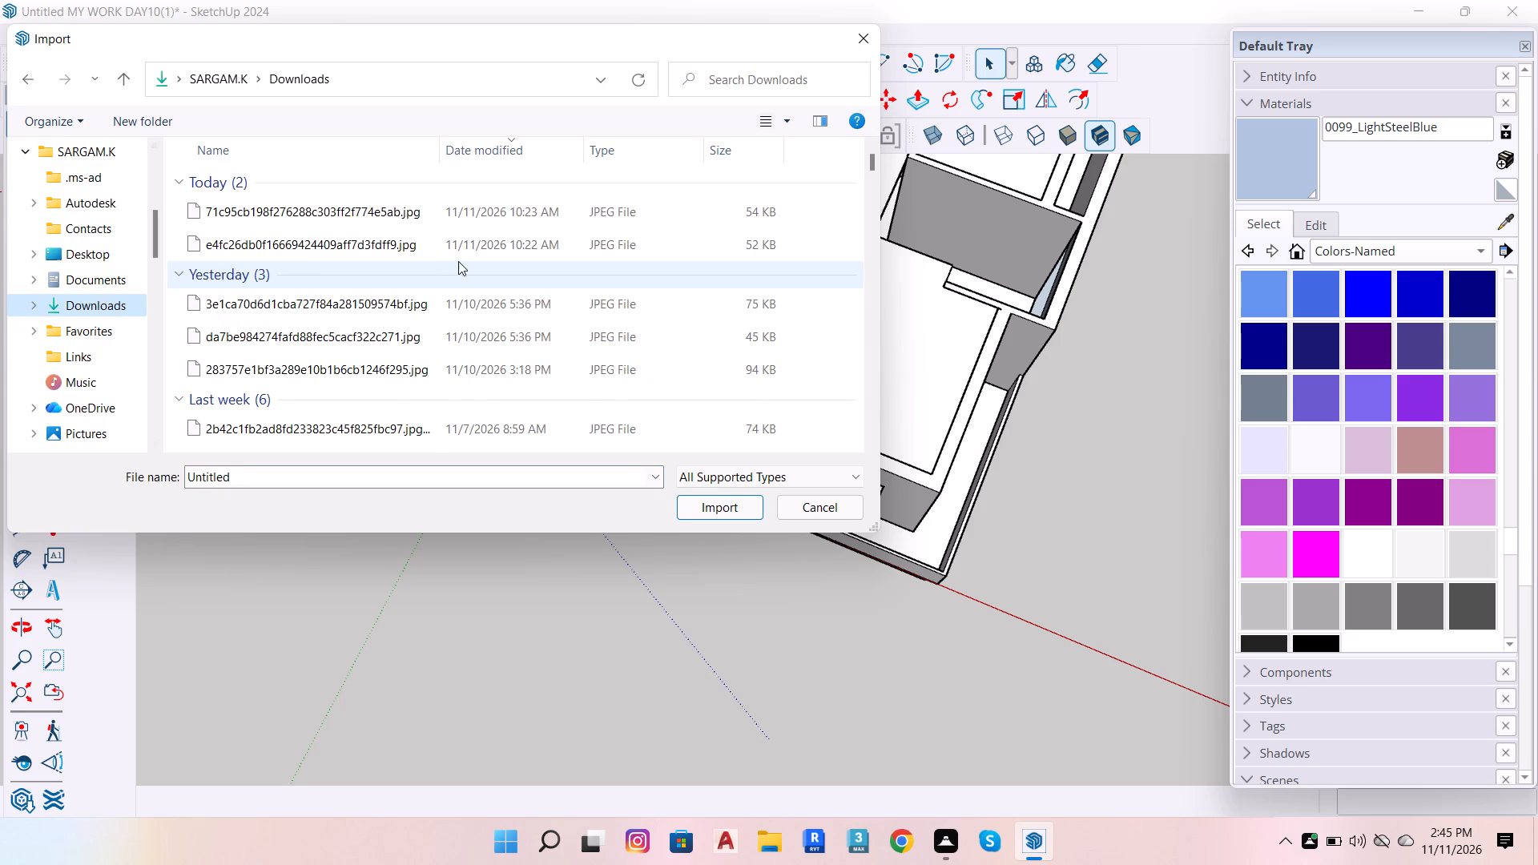
{"action": "scroll", "coordinate": [458, 261], "scroll_direction": "down", "scroll_amount": 16}
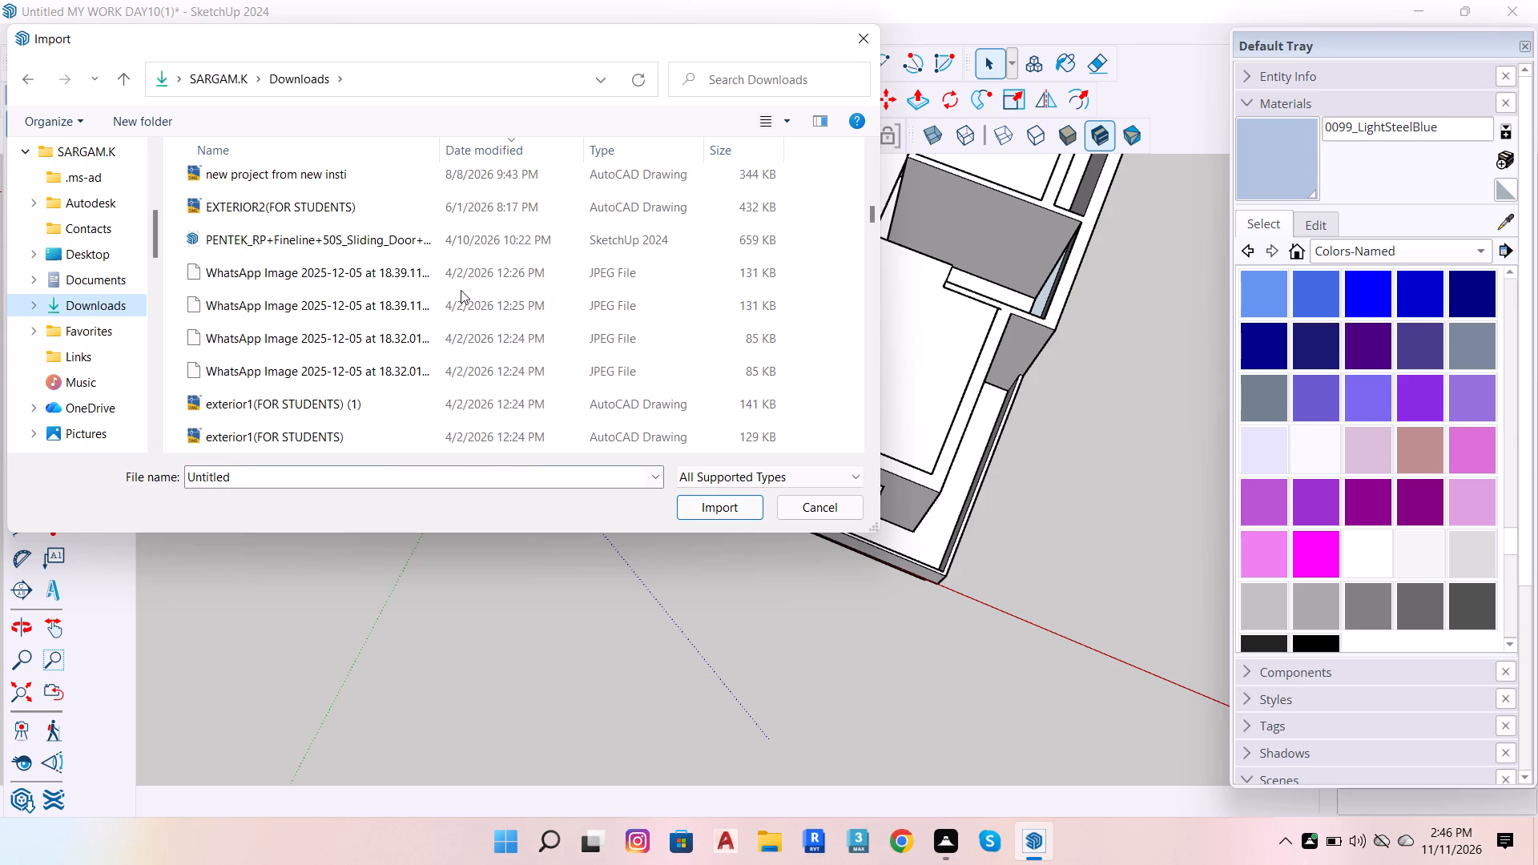
{"action": "left_click", "coordinate": [419, 244]}
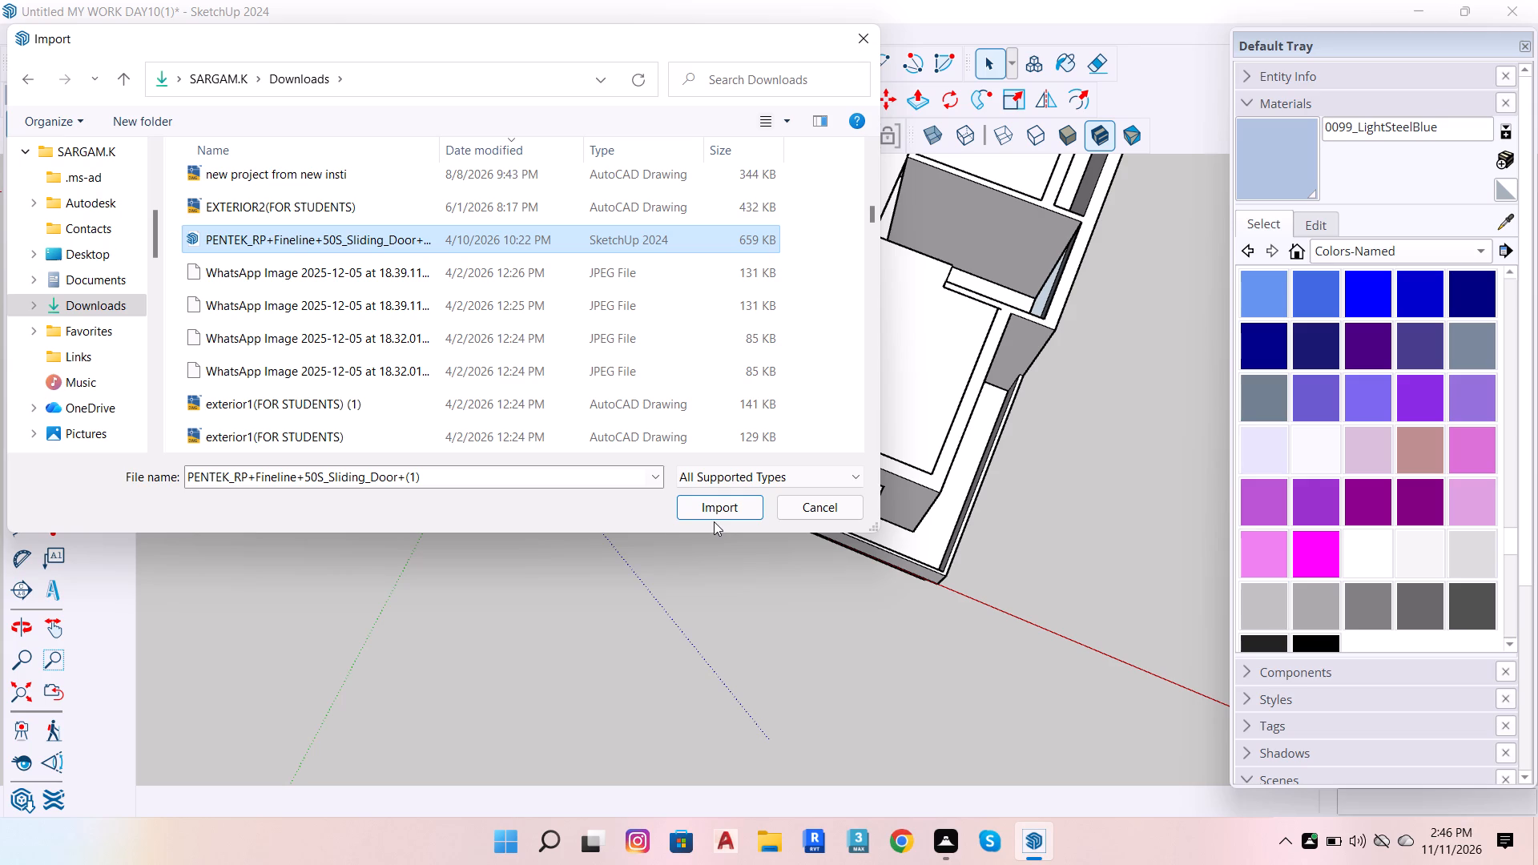
{"action": "left_click", "coordinate": [714, 521]}
{"action": "left_click", "coordinate": [725, 512]}
{"action": "scroll", "coordinate": [724, 509], "scroll_direction": "down", "scroll_amount": 7}
{"action": "scroll", "coordinate": [704, 368], "scroll_direction": "down", "scroll_amount": 11}
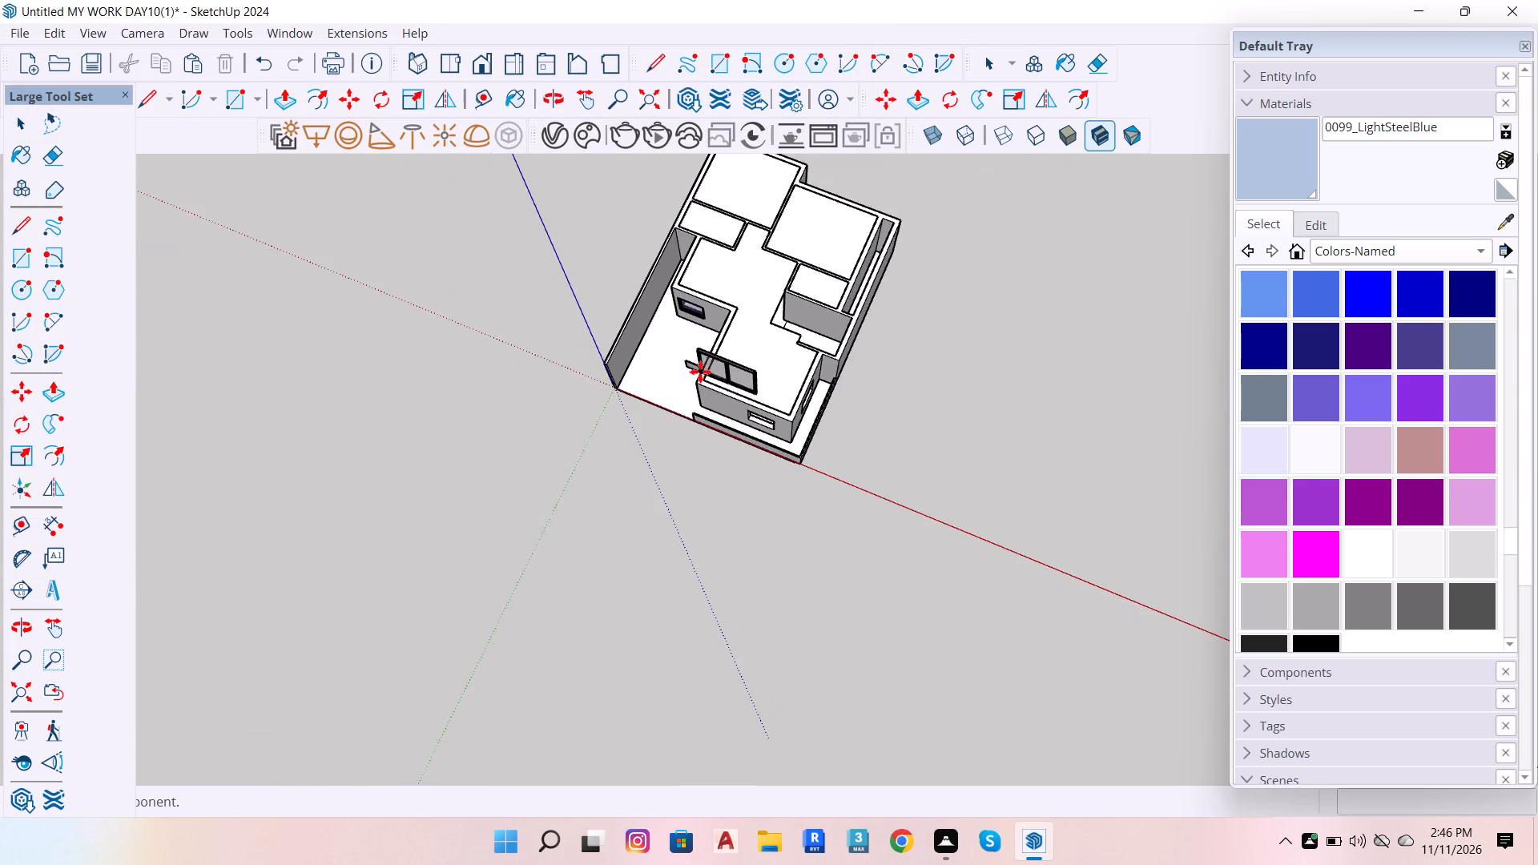
{"action": "left_click", "coordinate": [907, 379]}
{"action": "scroll", "coordinate": [670, 443], "scroll_direction": "down", "scroll_amount": 7}
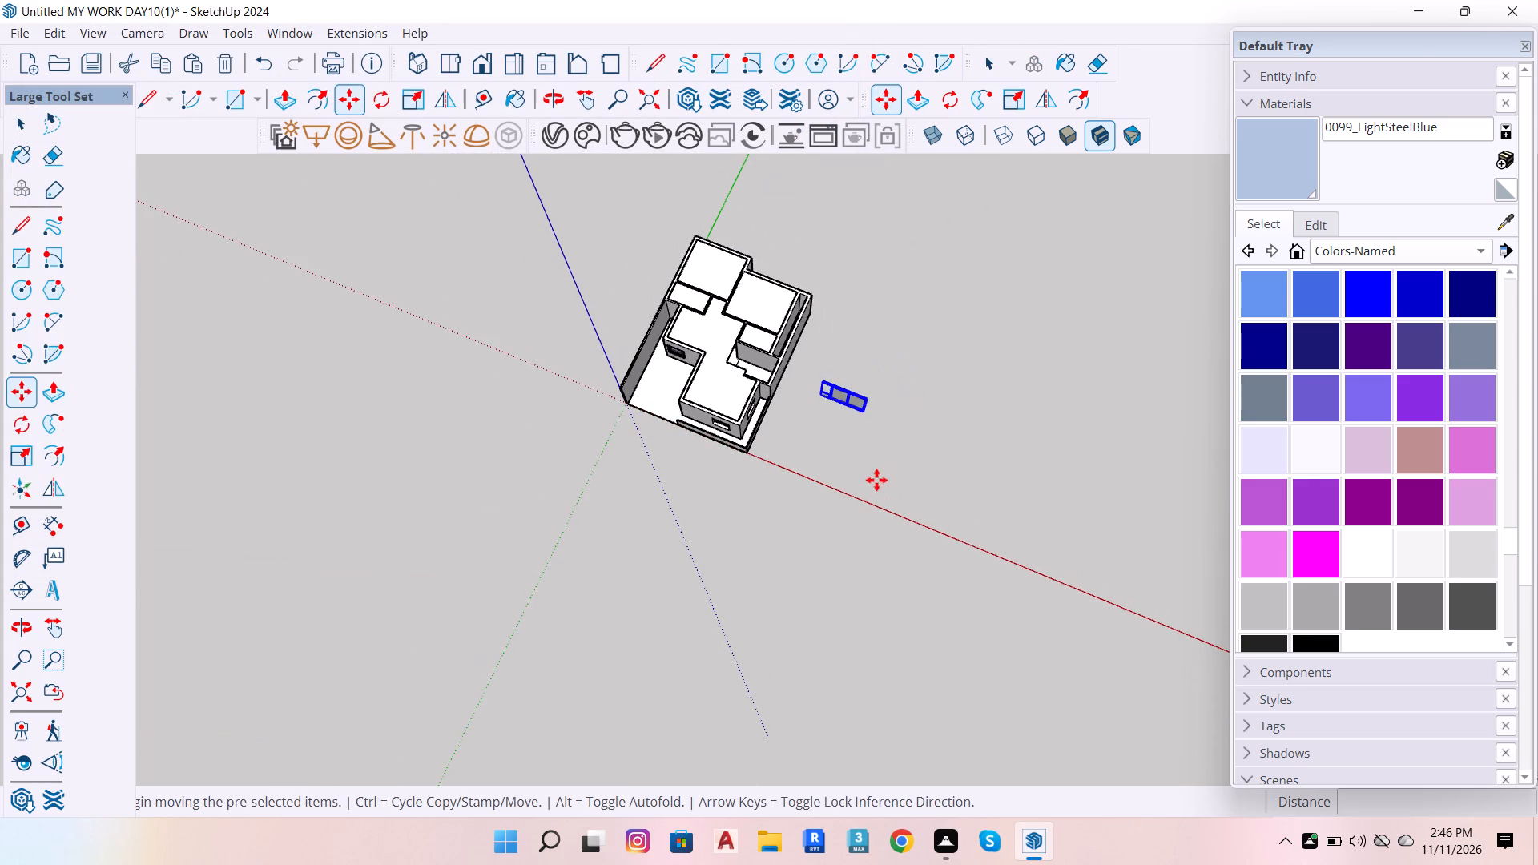
Delete the label panel and its outline beside the frame inside the imported sliding door component, and leave the component.
{"action": "scroll", "coordinate": [868, 461], "scroll_direction": "up", "scroll_amount": 10}
{"action": "scroll", "coordinate": [759, 248], "scroll_direction": "up", "scroll_amount": 9}
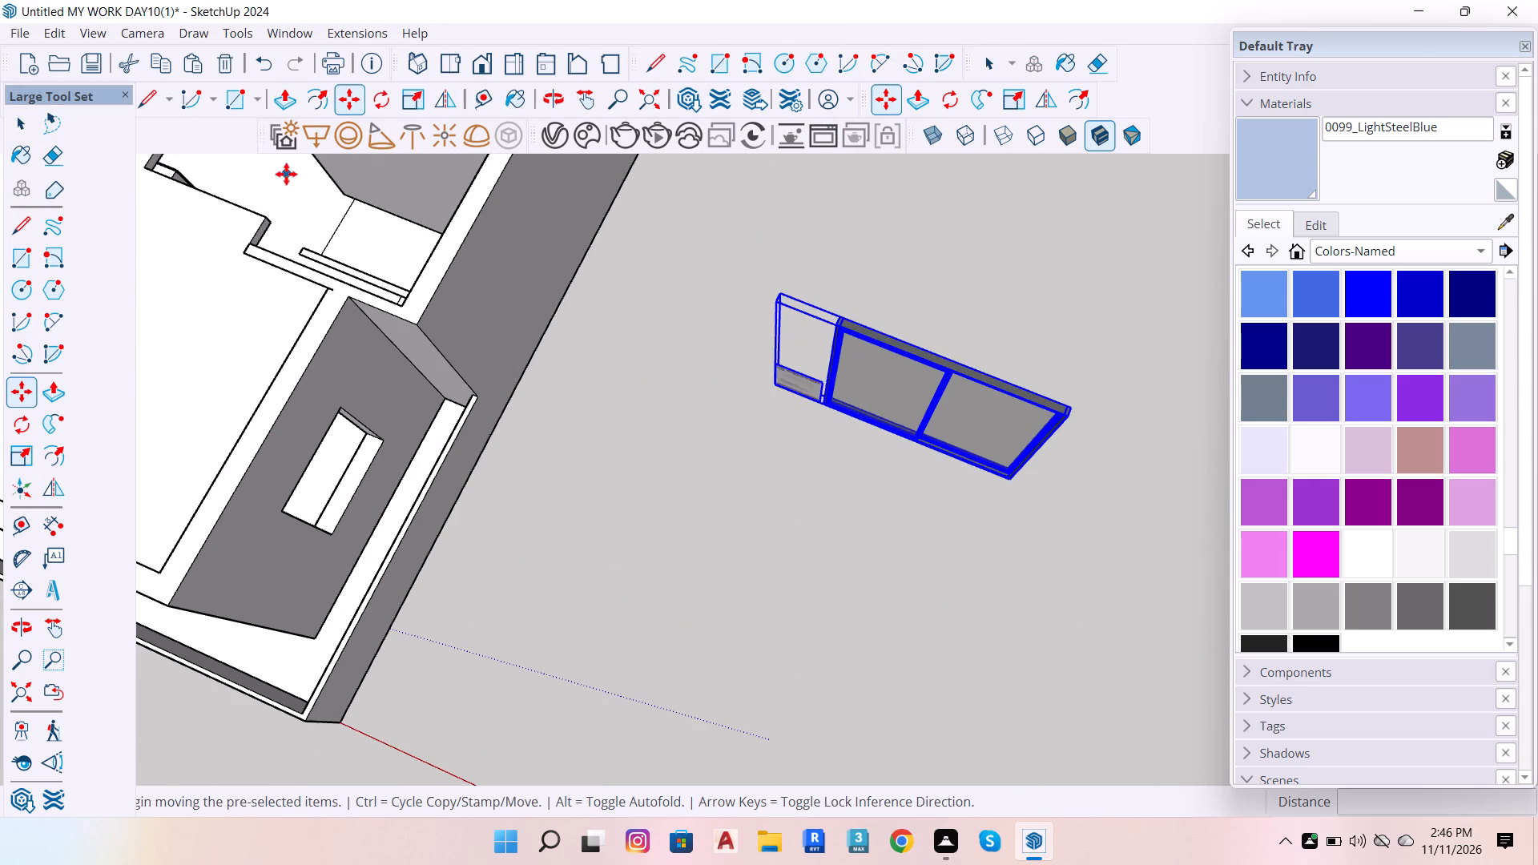
{"action": "left_click", "coordinate": [16, 125]}
{"action": "scroll", "coordinate": [923, 417], "scroll_direction": "up", "scroll_amount": 5}
{"action": "double_click", "coordinate": [730, 377]}
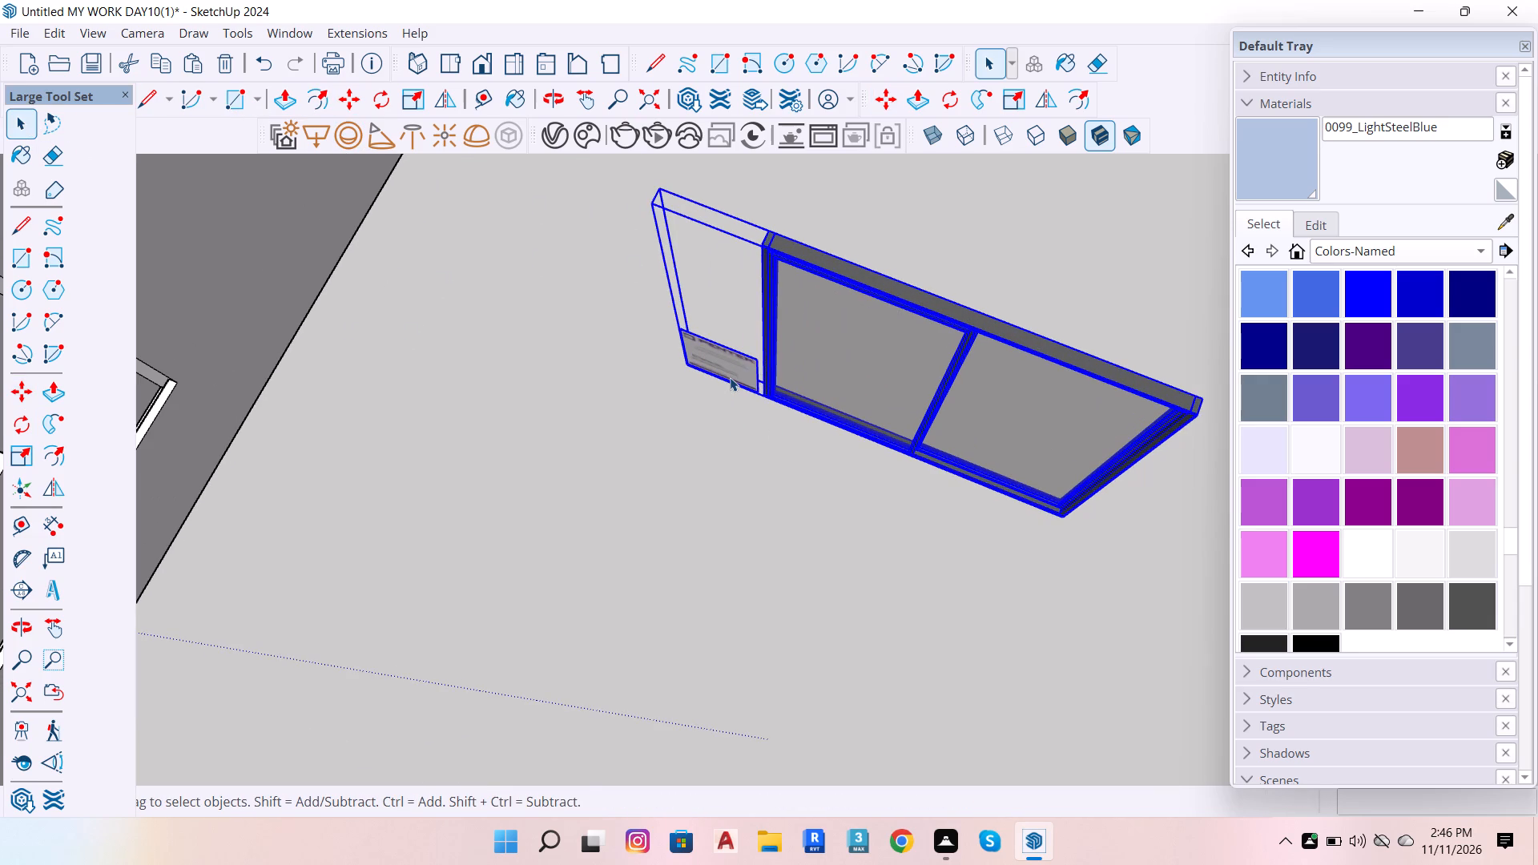
{"action": "left_click", "coordinate": [730, 377]}
{"action": "key", "text": "Delete"}
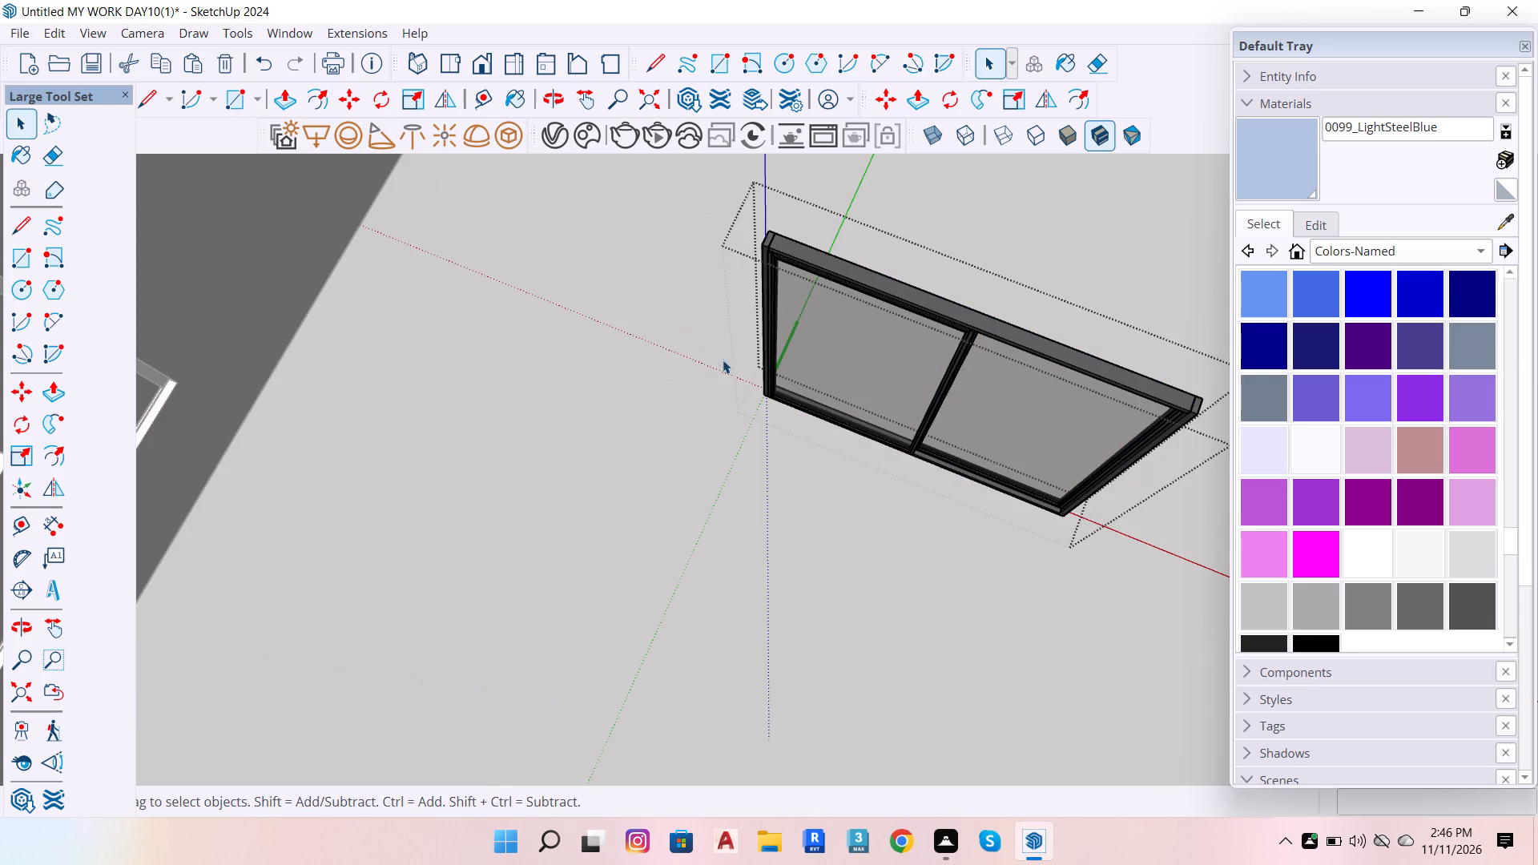
{"action": "scroll", "coordinate": [872, 334], "scroll_direction": "down", "scroll_amount": 7}
{"action": "left_click", "coordinate": [924, 443]}
{"action": "scroll", "coordinate": [935, 394], "scroll_direction": "up", "scroll_amount": 7}
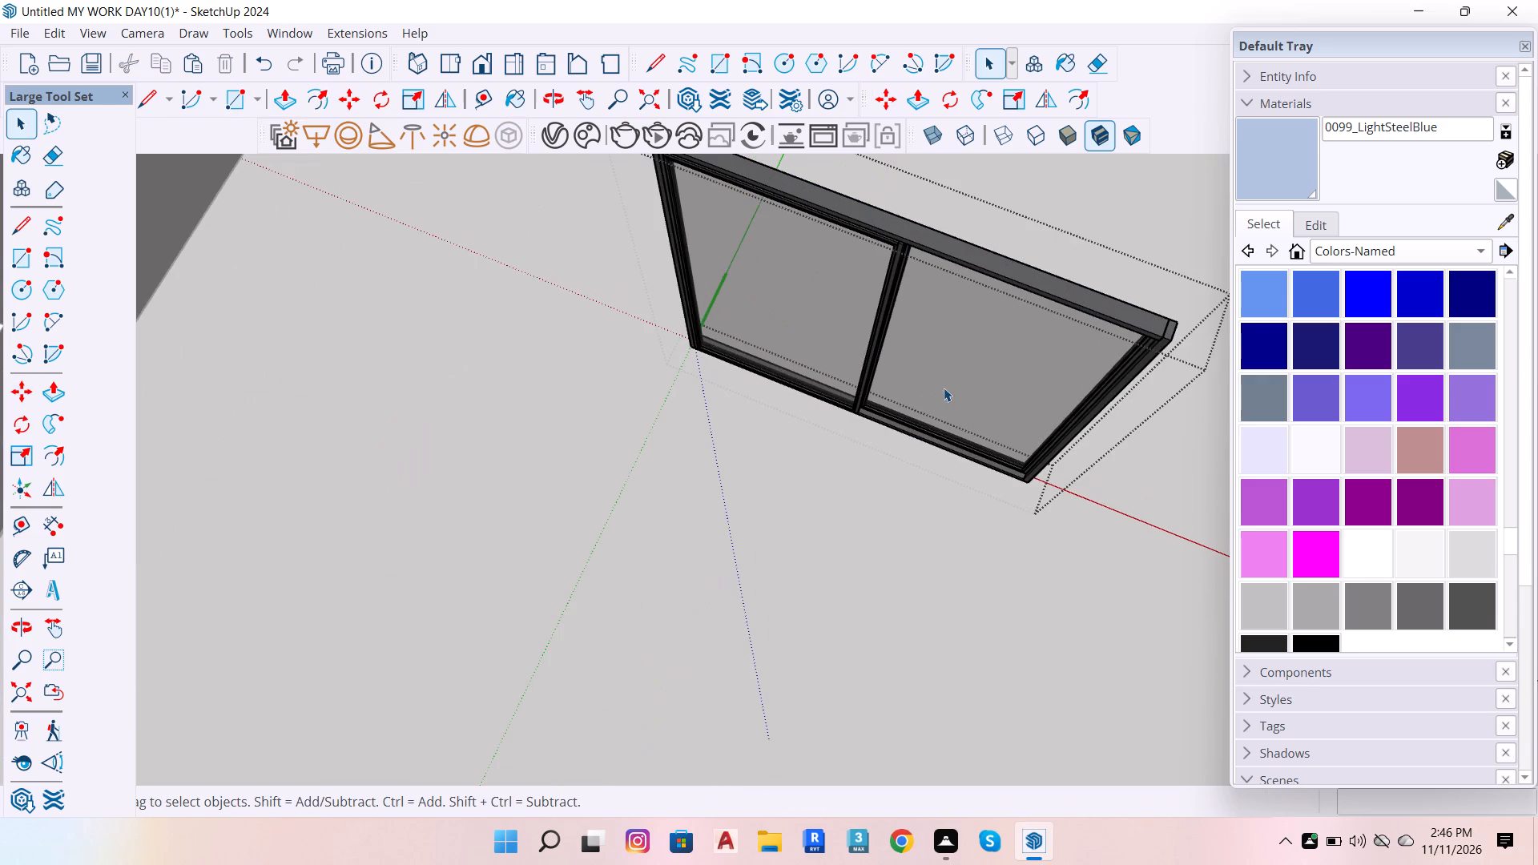
{"action": "scroll", "coordinate": [897, 480], "scroll_direction": "down", "scroll_amount": 5}
{"action": "key", "text": "o"}
{"action": "left_click_drag", "start_coordinate": [869, 384], "coordinate": [907, 215]}
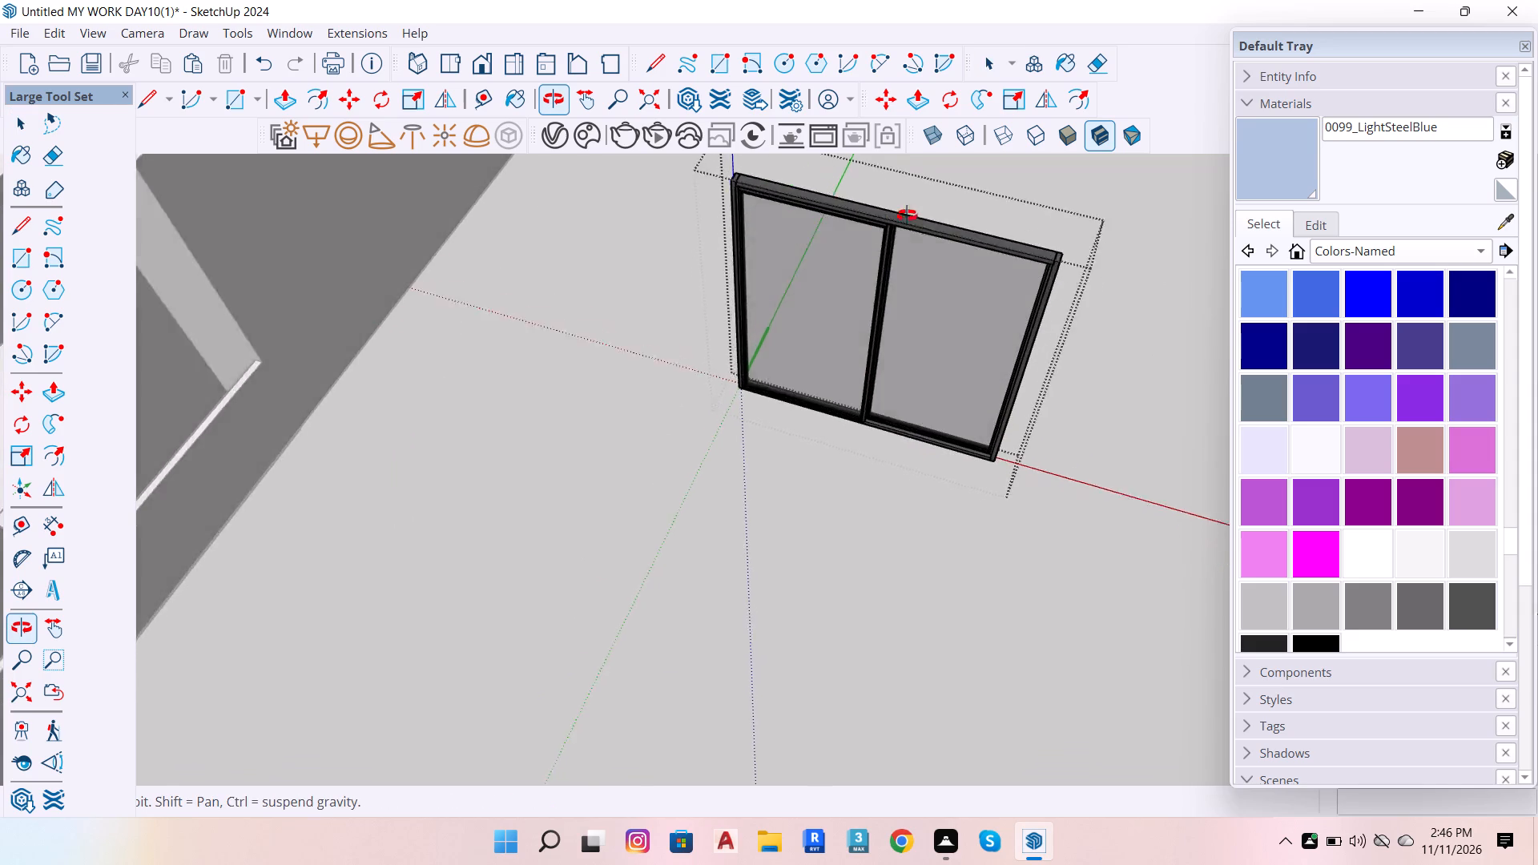
{"action": "left_click_drag", "start_coordinate": [907, 215], "coordinate": [933, 187]}
{"action": "scroll", "coordinate": [998, 261], "scroll_direction": "down", "scroll_amount": 6}
{"action": "scroll", "coordinate": [1113, 455], "scroll_direction": "down", "scroll_amount": 13}
{"action": "key", "text": "n"}
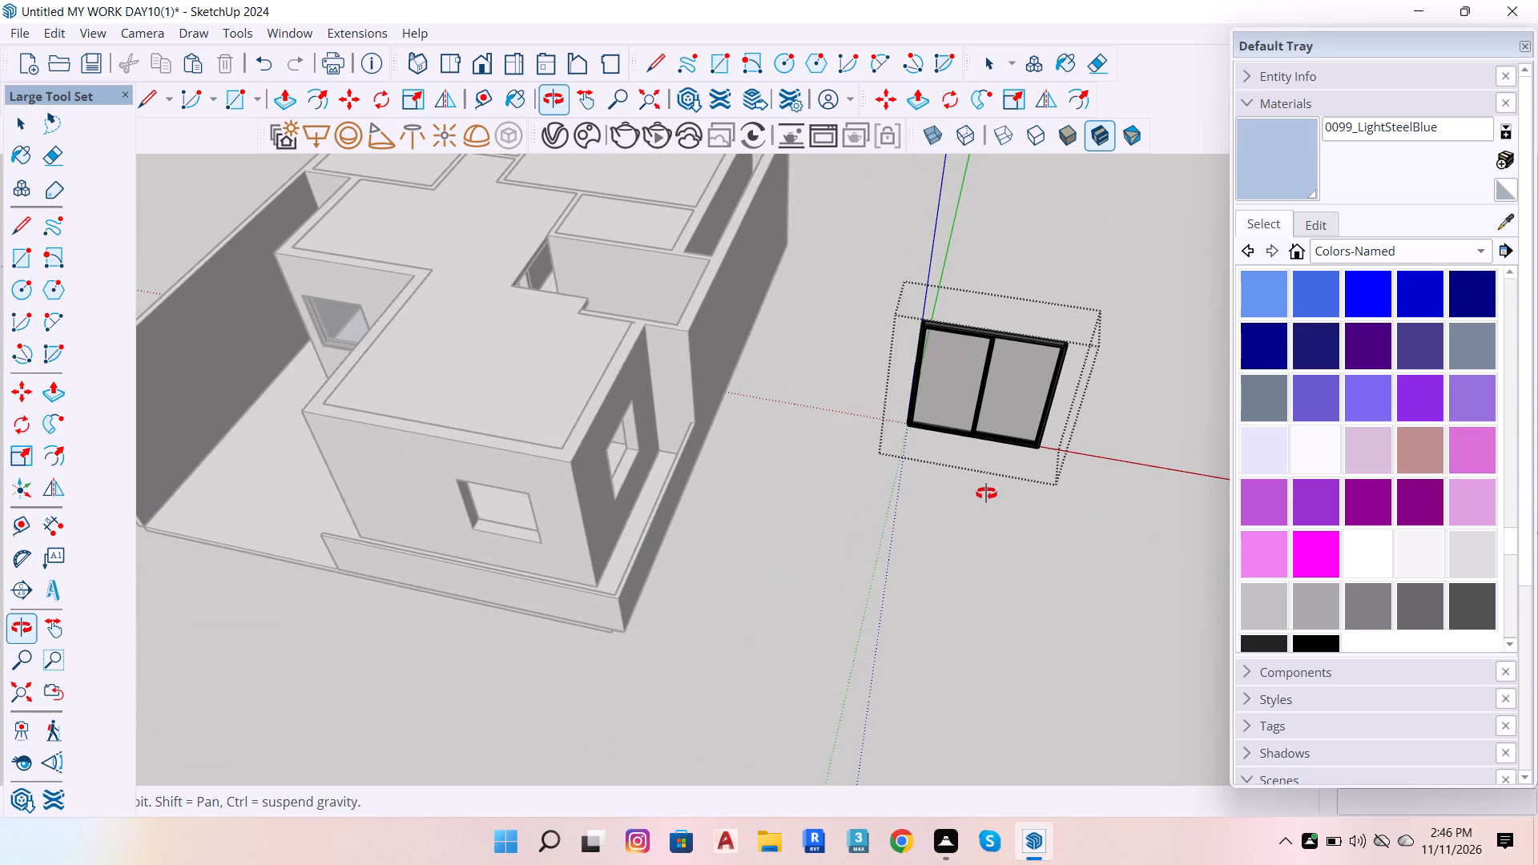
{"action": "left_click", "coordinate": [980, 508]}
{"action": "key", "text": "space"}
{"action": "left_click", "coordinate": [988, 400]}
{"action": "double_click", "coordinate": [968, 529]}
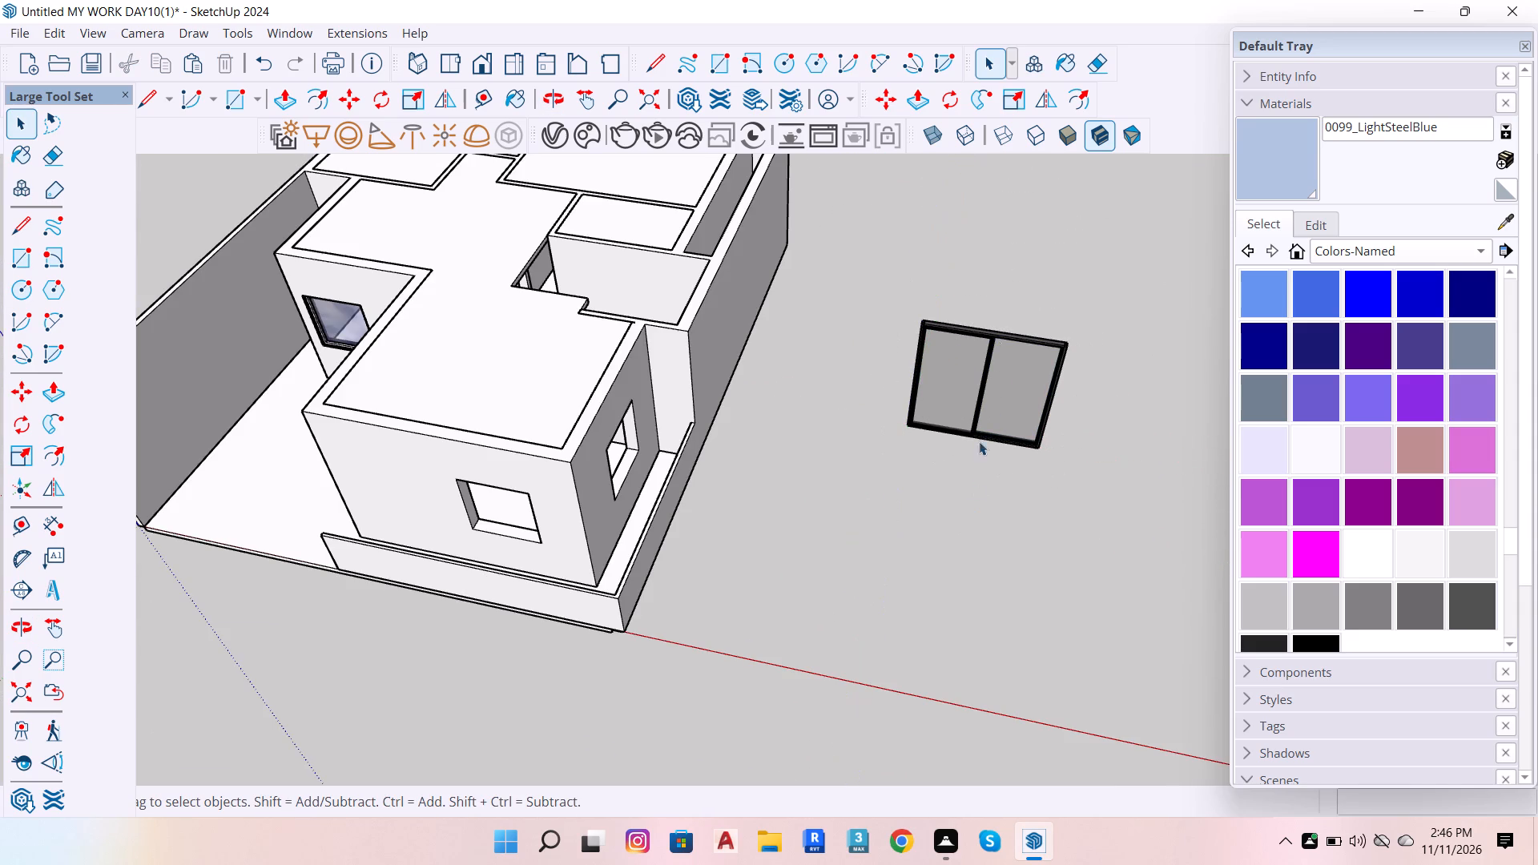
Move the sliding door by its frame's upper corner to the upper corner of the front room's front window opening.
{"action": "left_click", "coordinate": [999, 322]}
{"action": "left_click", "coordinate": [995, 348]}
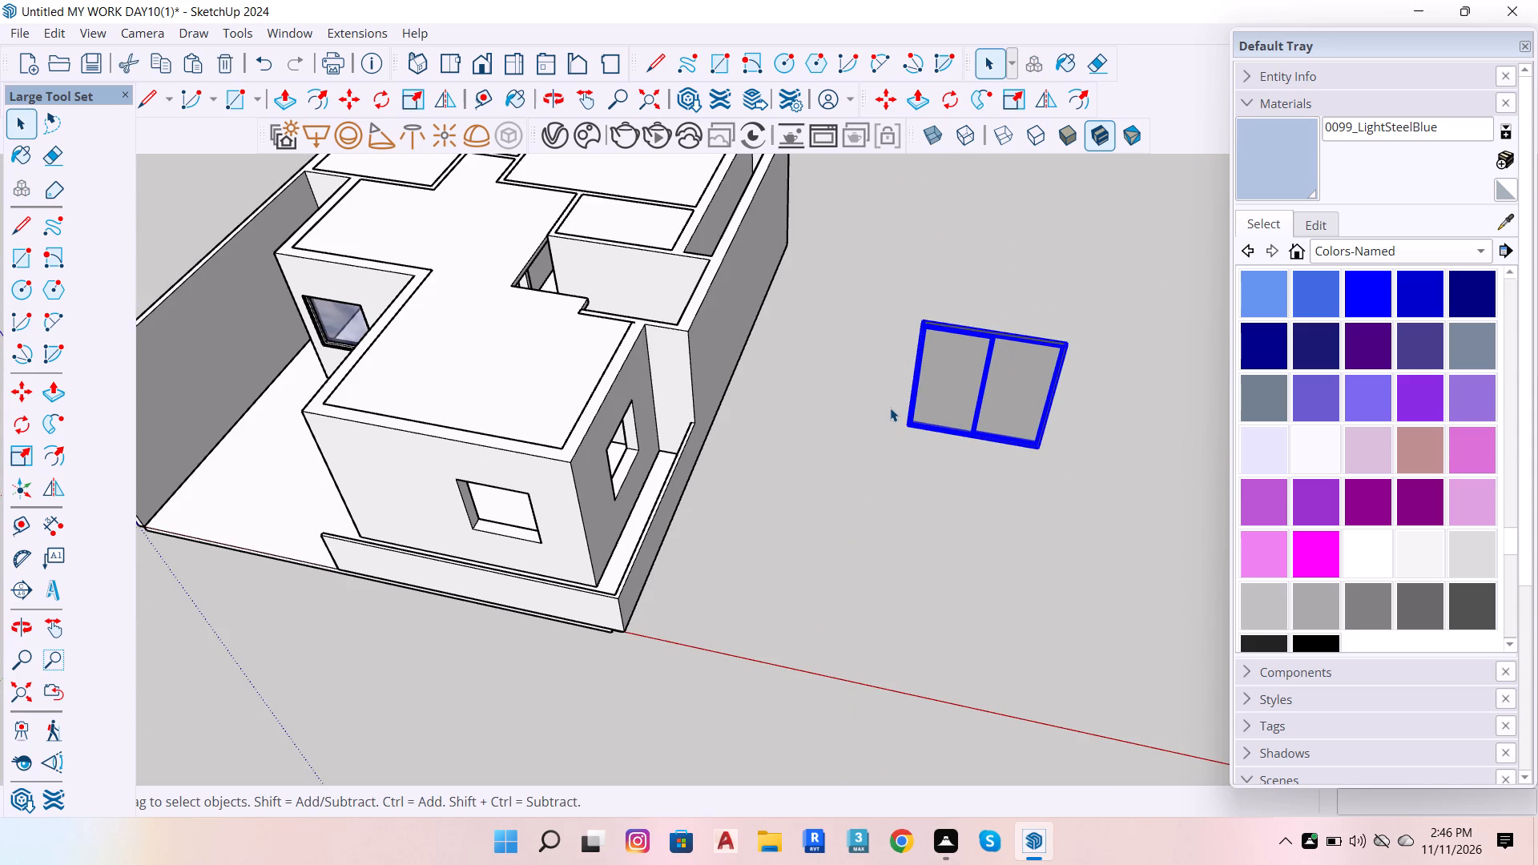
{"action": "key", "text": "m"}
{"action": "scroll", "coordinate": [924, 289], "scroll_direction": "up", "scroll_amount": 11}
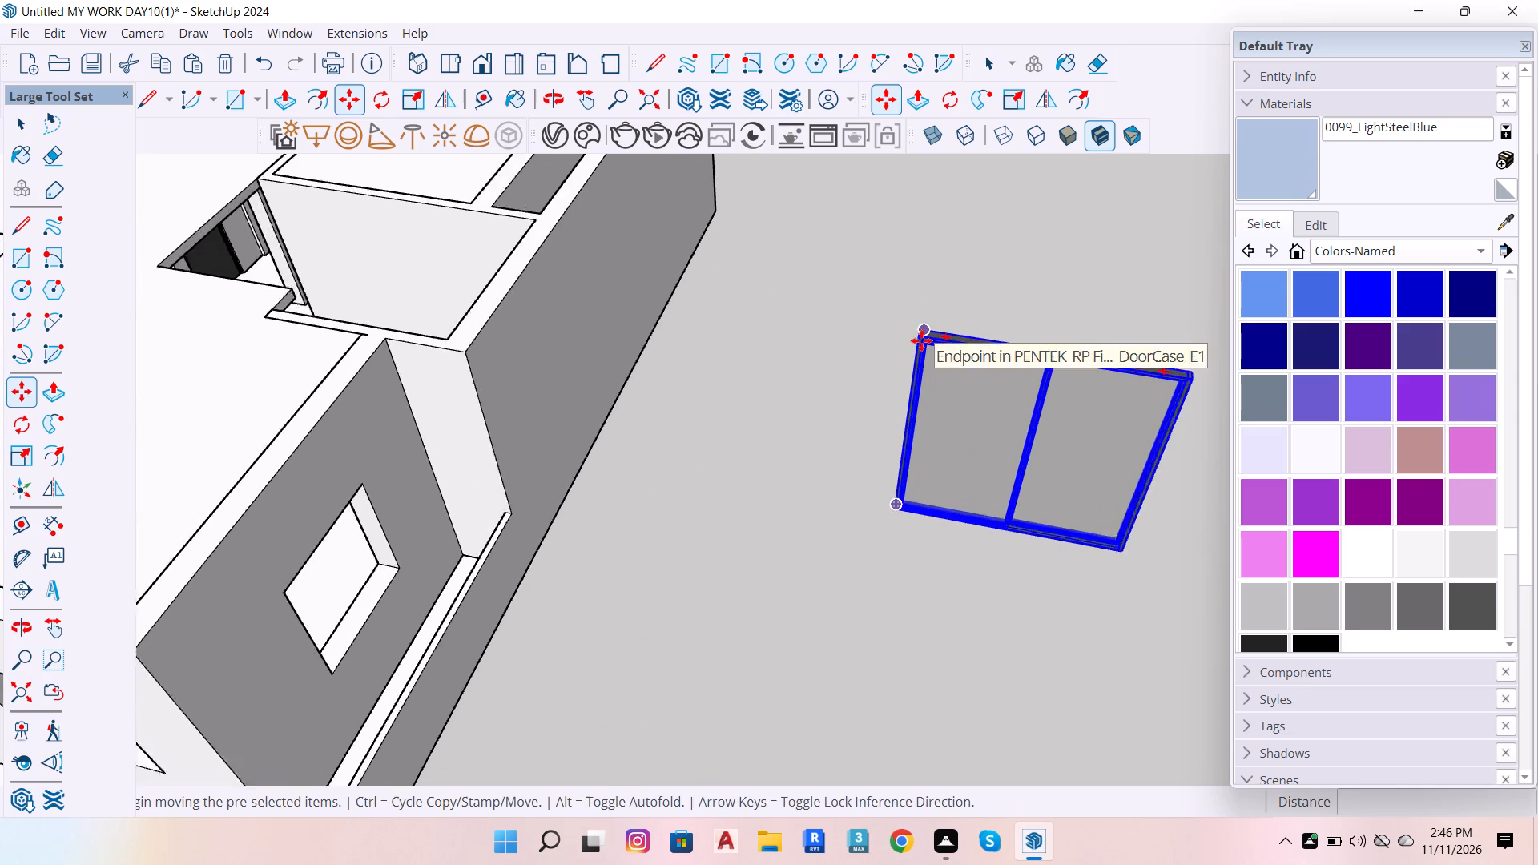
{"action": "scroll", "coordinate": [921, 340], "scroll_direction": "up", "scroll_amount": 9}
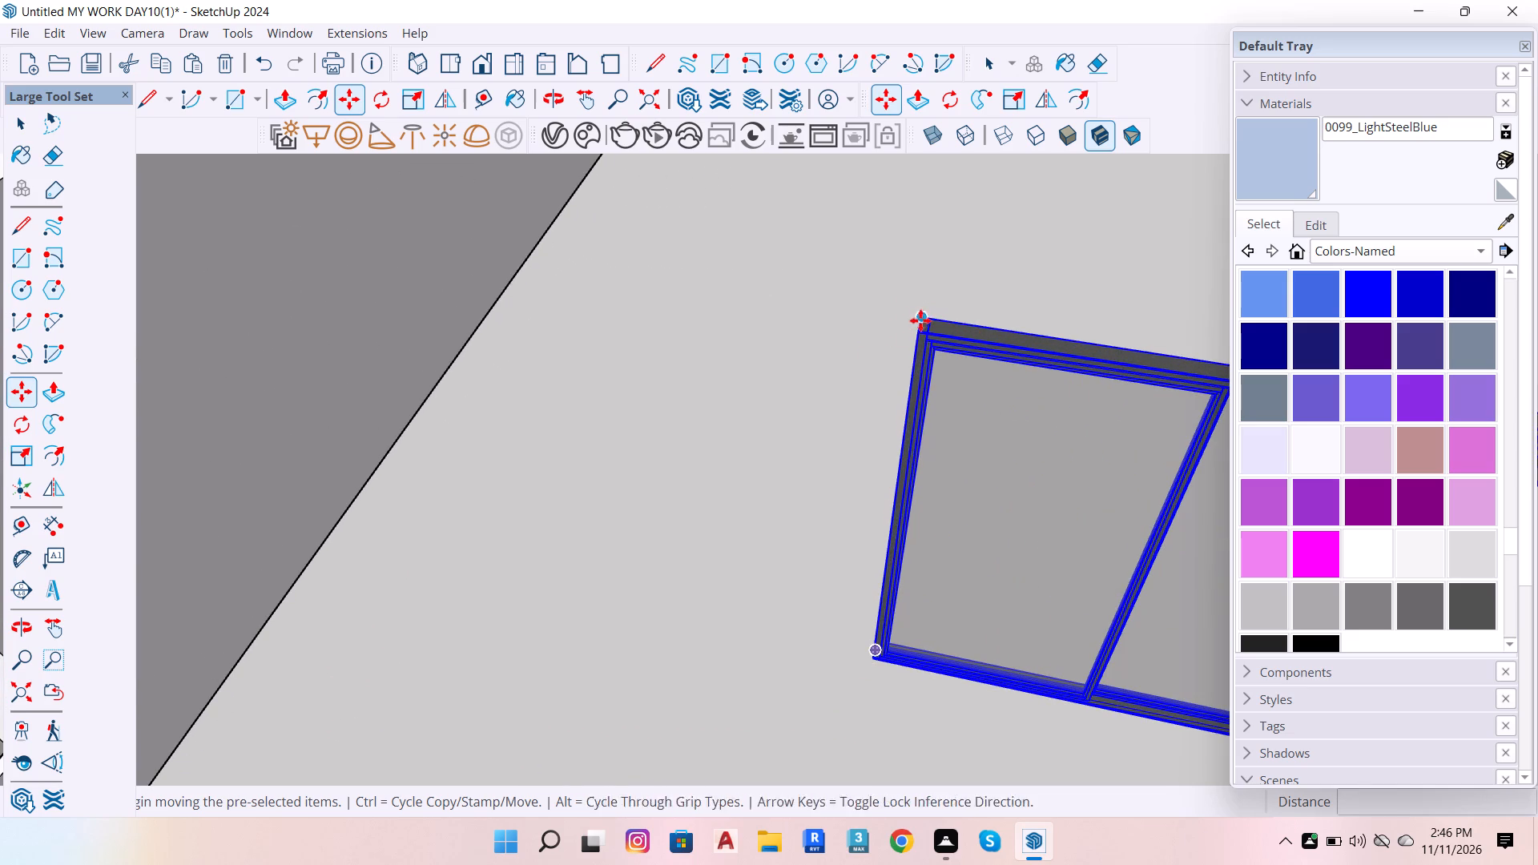
{"action": "left_click", "coordinate": [918, 332]}
{"action": "scroll", "coordinate": [1029, 293], "scroll_direction": "down", "scroll_amount": 20}
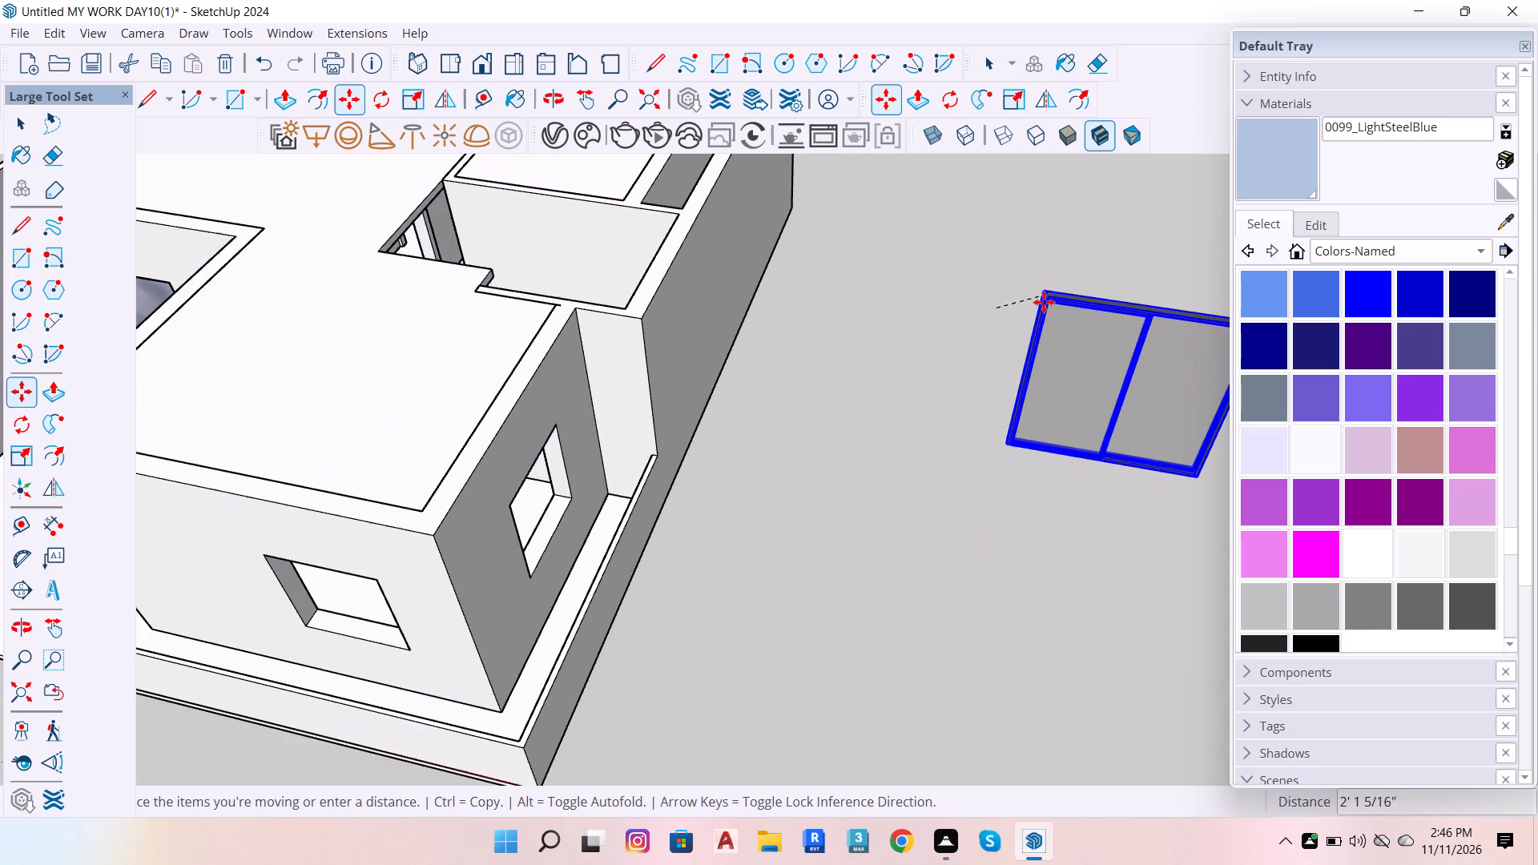
{"action": "scroll", "coordinate": [1044, 302], "scroll_direction": "down", "scroll_amount": 6}
{"action": "scroll", "coordinate": [697, 431], "scroll_direction": "up", "scroll_amount": 8}
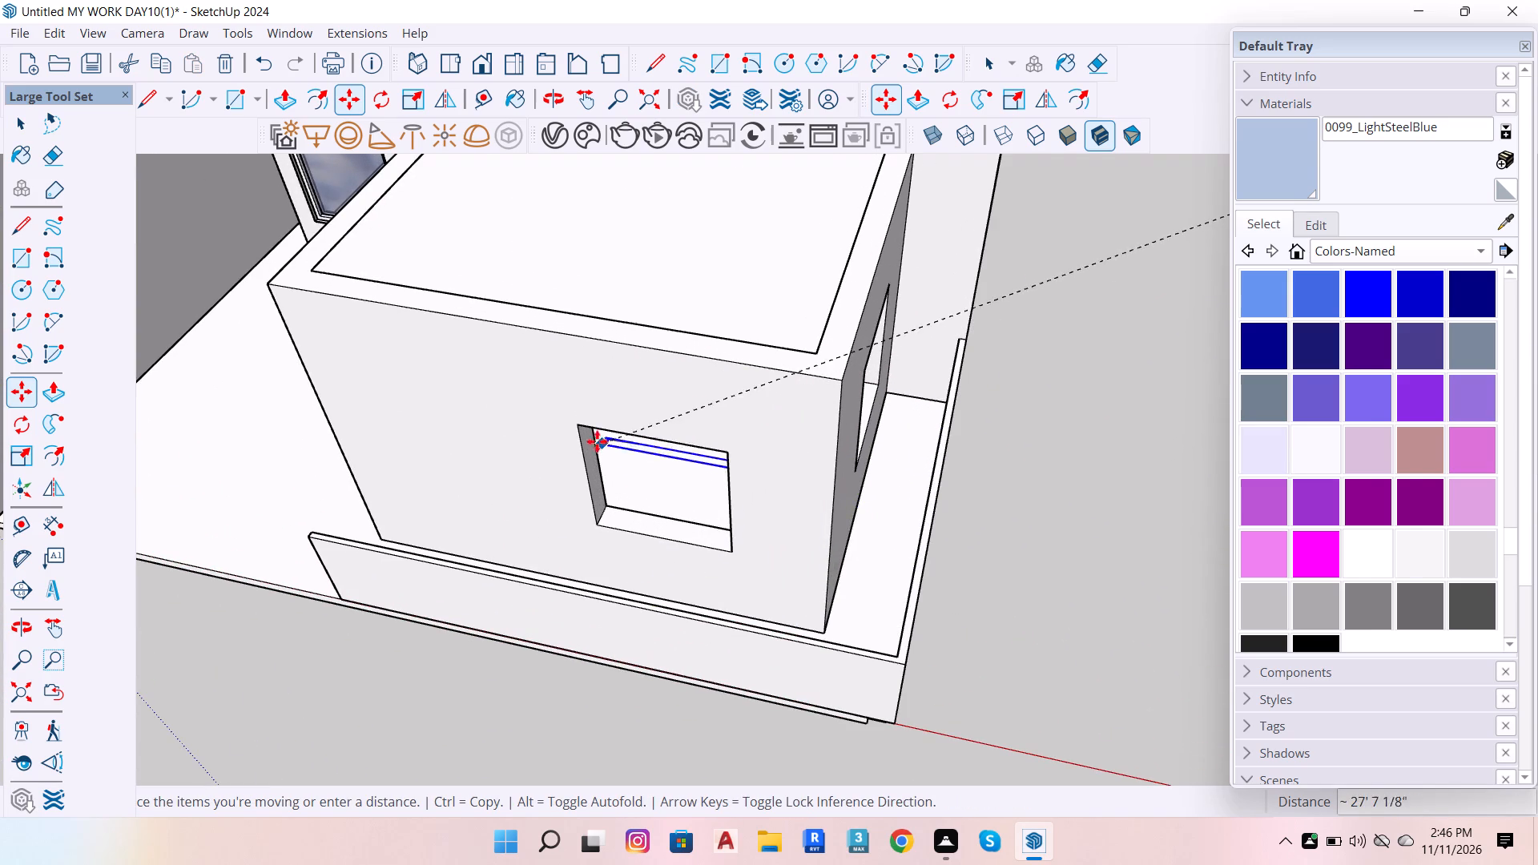
{"action": "left_click", "coordinate": [576, 436]}
{"action": "scroll", "coordinate": [1015, 372], "scroll_direction": "down", "scroll_amount": 7}
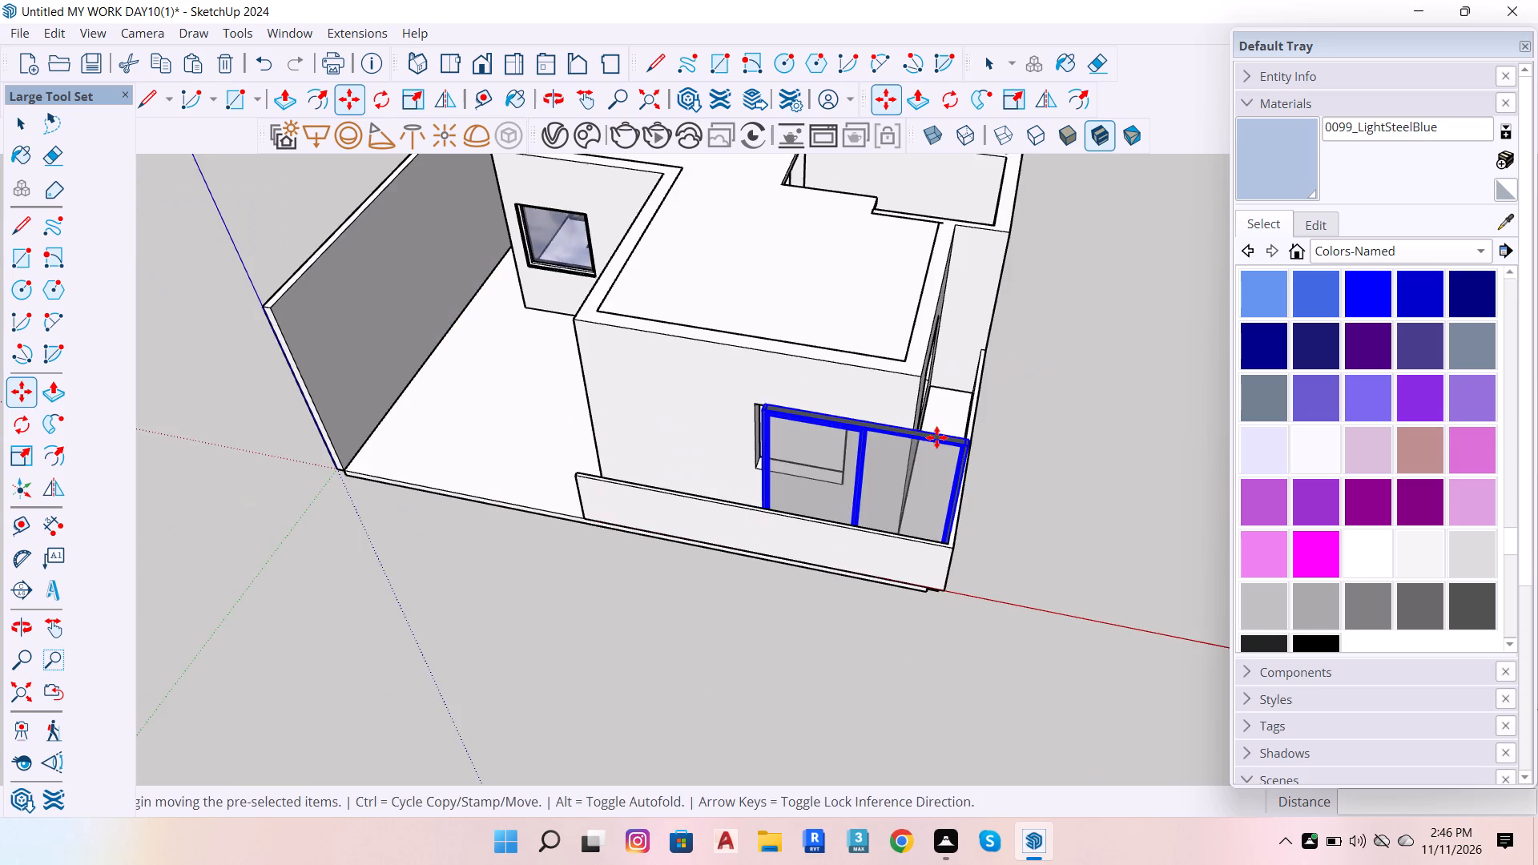
{"action": "scroll", "coordinate": [926, 443], "scroll_direction": "up", "scroll_amount": 8}
{"action": "scroll", "coordinate": [1134, 399], "scroll_direction": "down", "scroll_amount": 7}
{"action": "scroll", "coordinate": [682, 381], "scroll_direction": "up", "scroll_amount": 7}
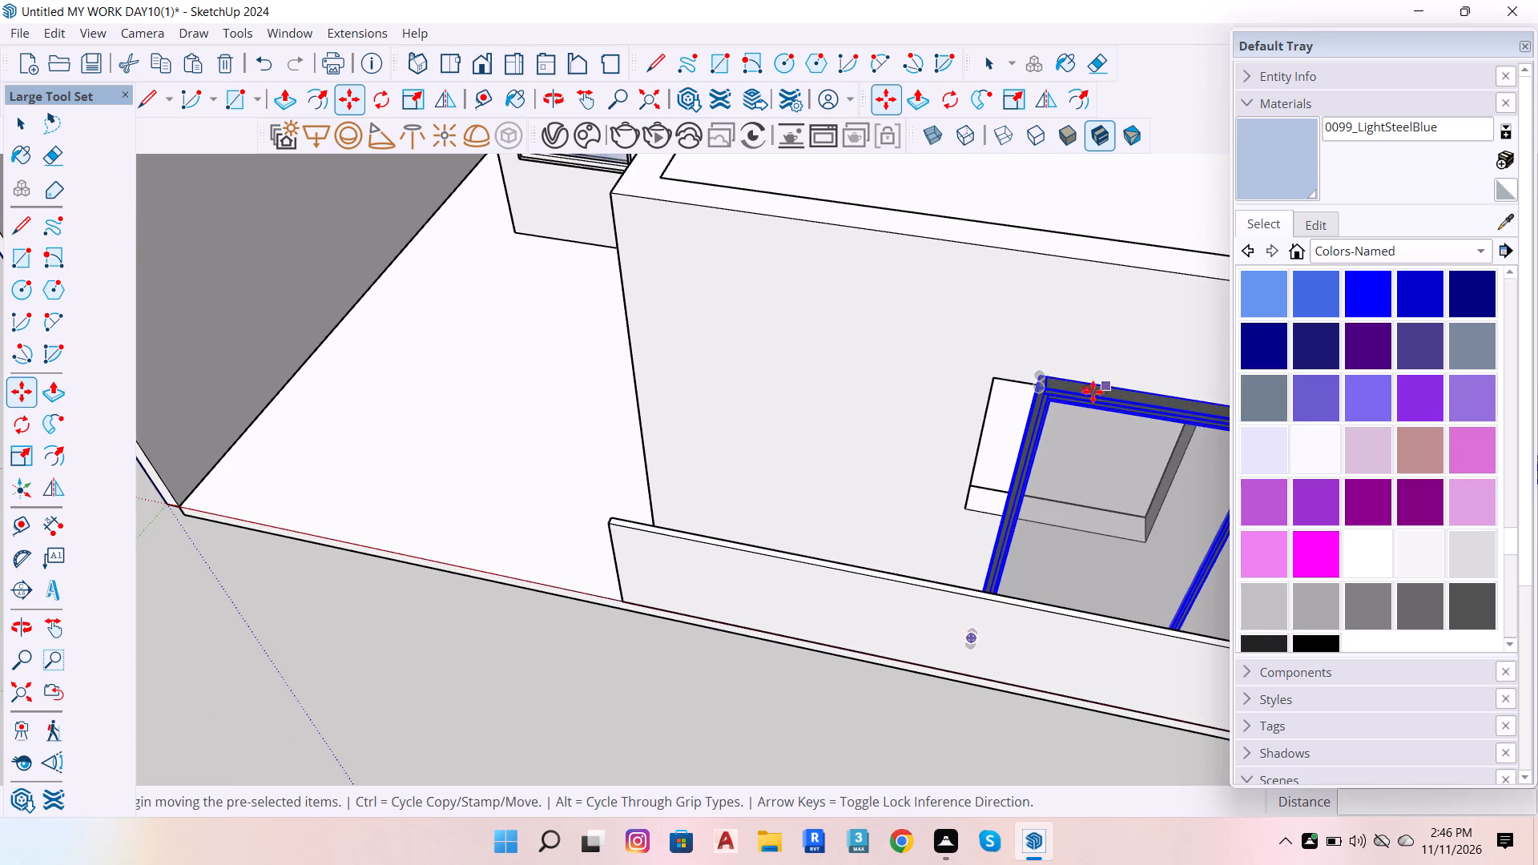
Move the sliding door again by its frame's upper corner, about 9 13/16", onto the upper corner of the window opening.
{"action": "scroll", "coordinate": [1020, 369], "scroll_direction": "up", "scroll_amount": 8}
{"action": "left_click", "coordinate": [1064, 384]}
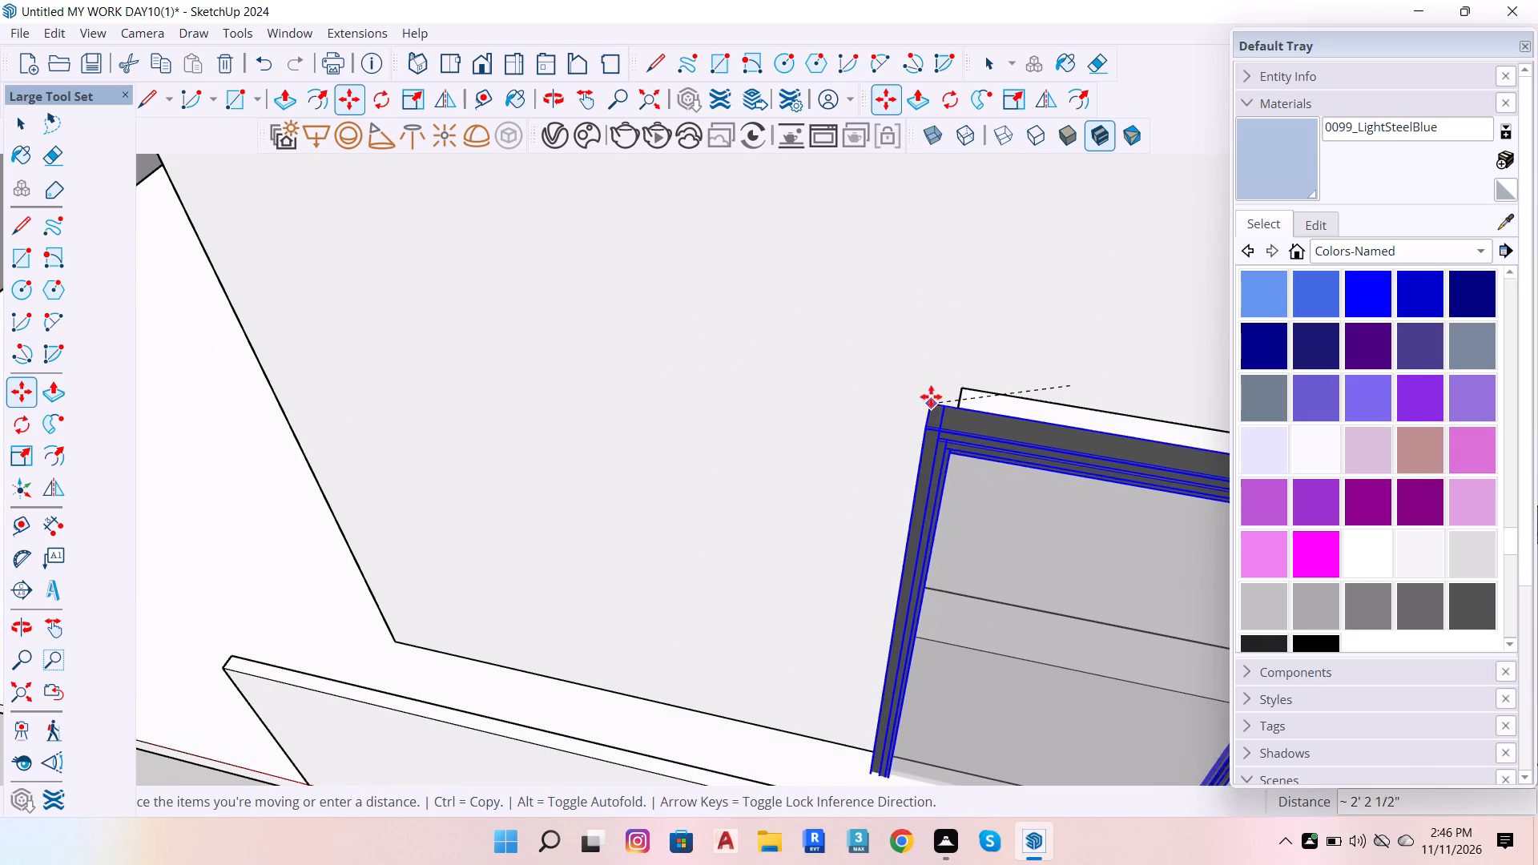
{"action": "scroll", "coordinate": [961, 392], "scroll_direction": "up", "scroll_amount": 7}
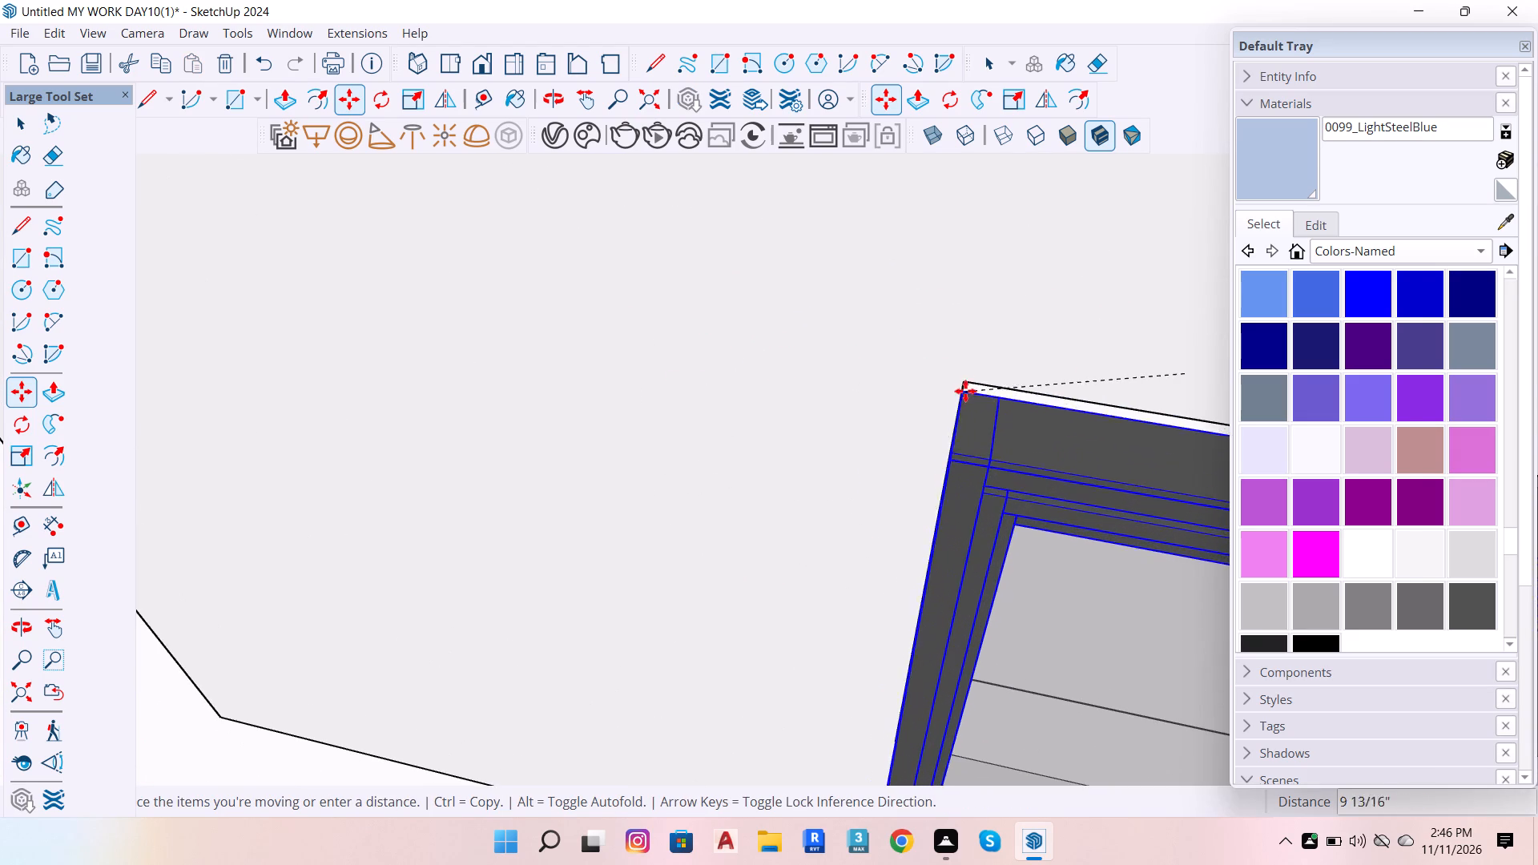
{"action": "left_click", "coordinate": [963, 381]}
{"action": "scroll", "coordinate": [1015, 258], "scroll_direction": "down", "scroll_amount": 7}
{"action": "scroll", "coordinate": [920, 255], "scroll_direction": "down", "scroll_amount": 14}
{"action": "key", "text": "space"}
{"action": "scroll", "coordinate": [1084, 374], "scroll_direction": "down", "scroll_amount": 7}
{"action": "scroll", "coordinate": [1257, 342], "scroll_direction": "up", "scroll_amount": 3}
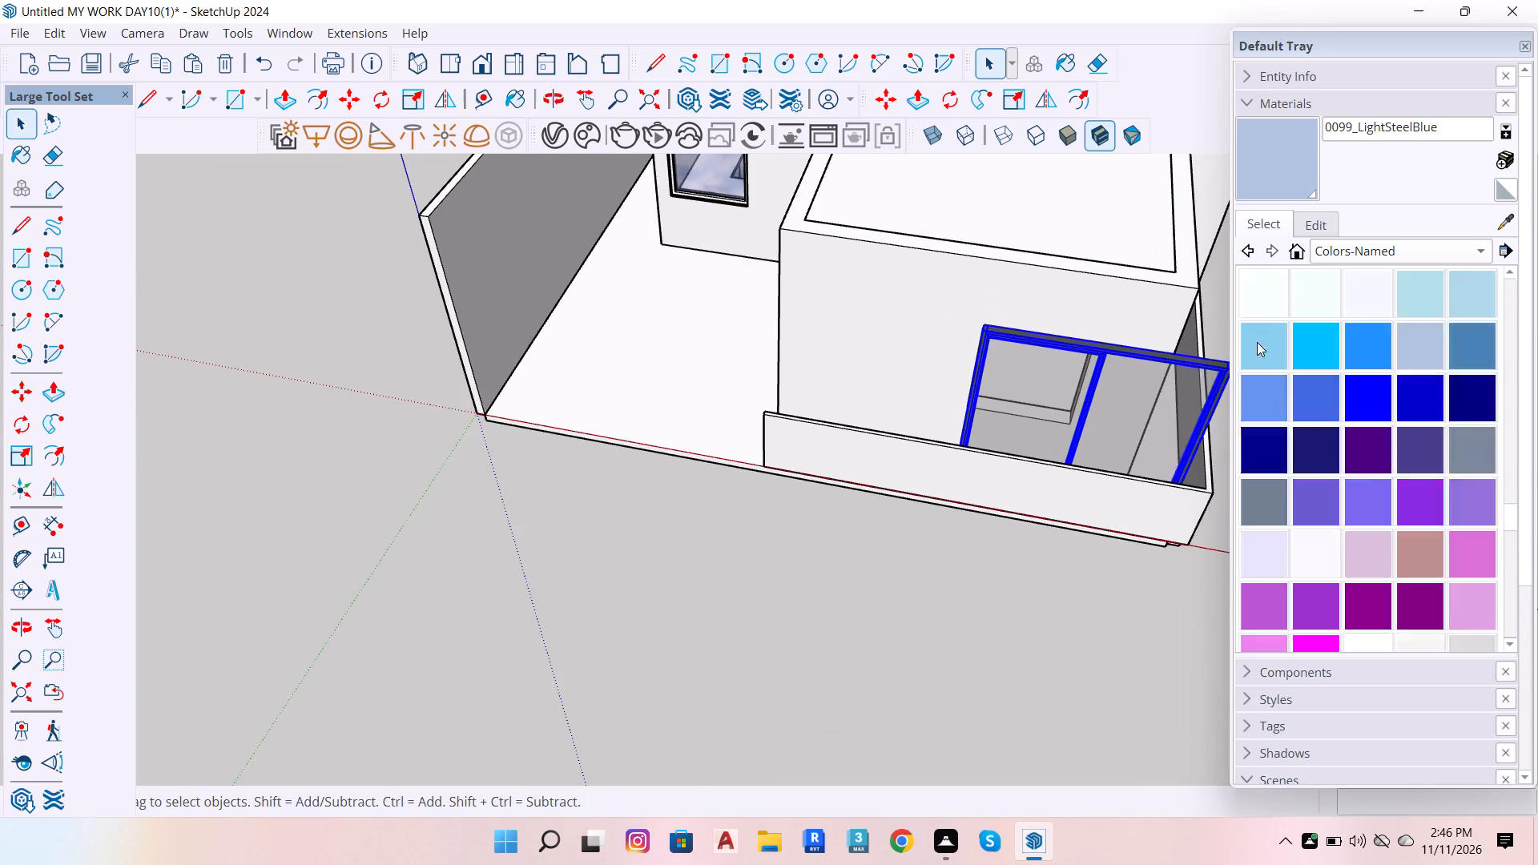
Move the sliding door about 1' 9" along the green axis from its frame's upper corner, towards the front face of the wall.
{"action": "scroll", "coordinate": [1257, 342], "scroll_direction": "up", "scroll_amount": 4}
{"action": "scroll", "coordinate": [976, 316], "scroll_direction": "up", "scroll_amount": 15}
{"action": "scroll", "coordinate": [995, 352], "scroll_direction": "up", "scroll_amount": 7}
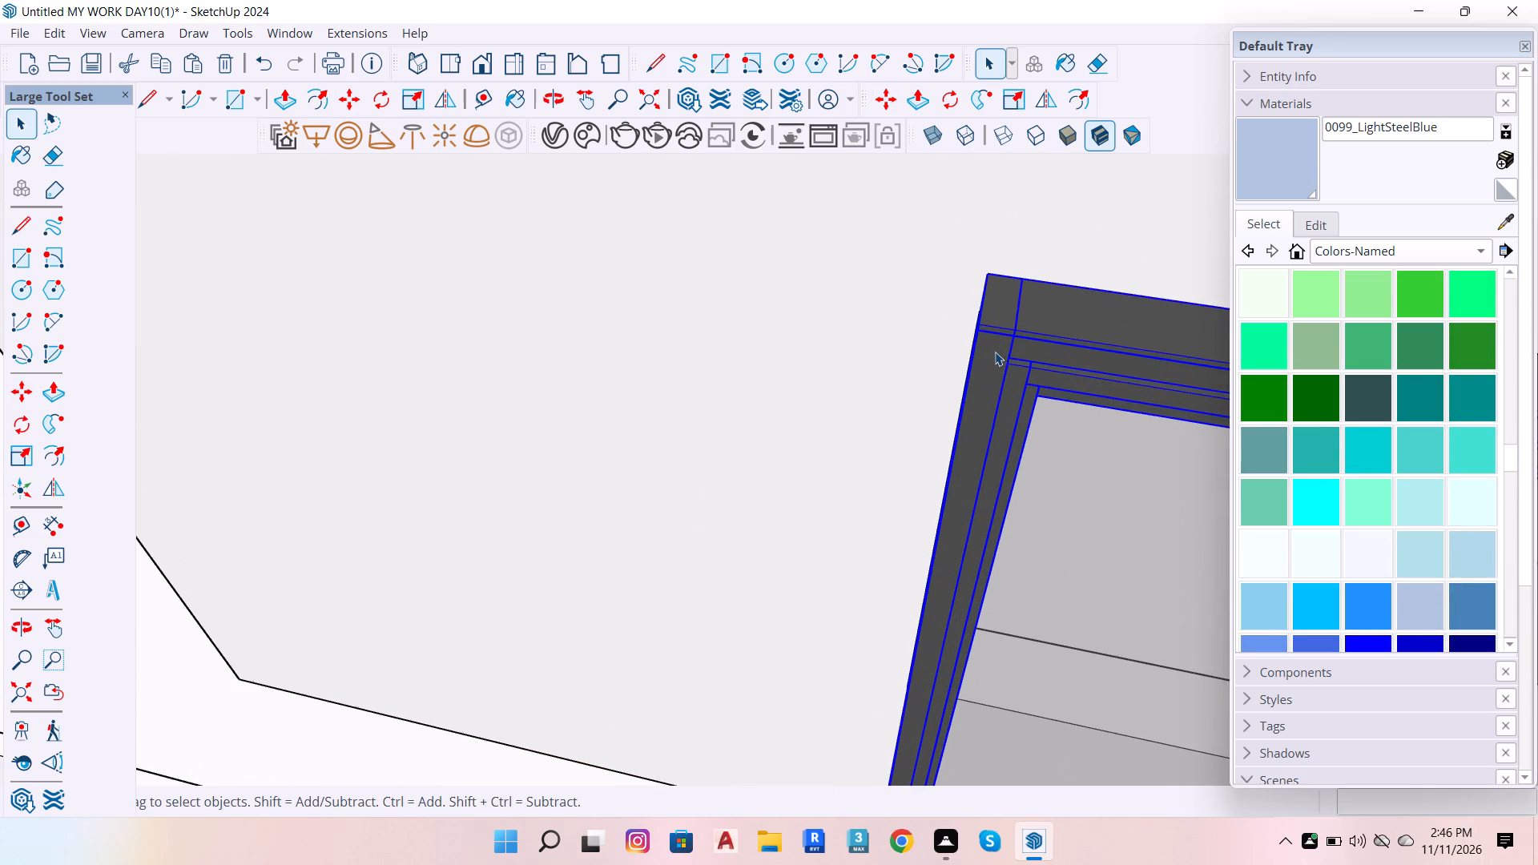
{"action": "key", "text": "m"}
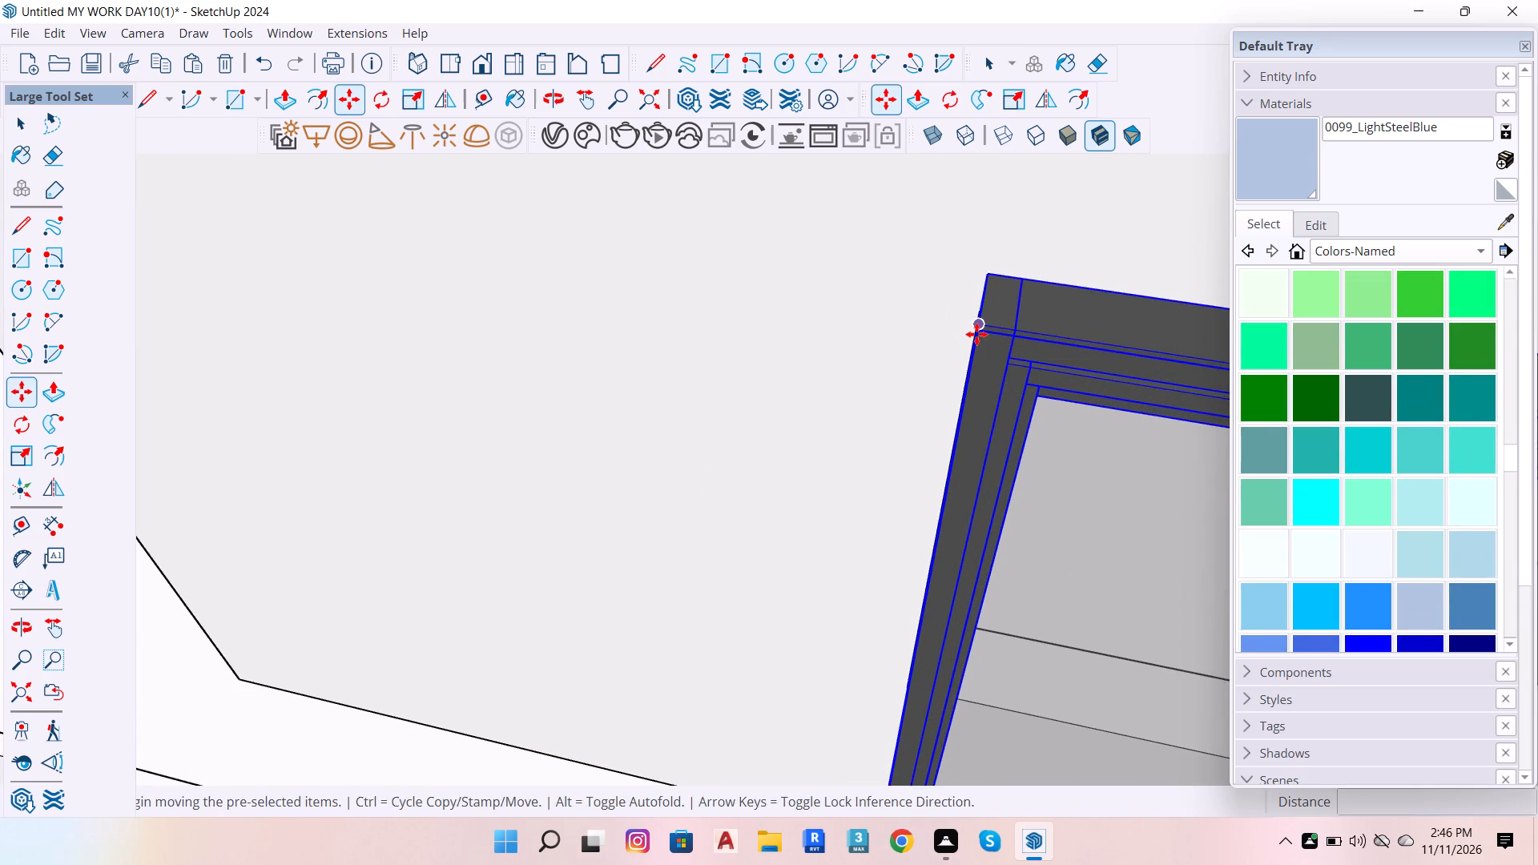
{"action": "left_click_drag", "start_coordinate": [976, 334], "coordinate": [983, 351]}
{"action": "scroll", "coordinate": [980, 368], "scroll_direction": "up", "scroll_amount": 7}
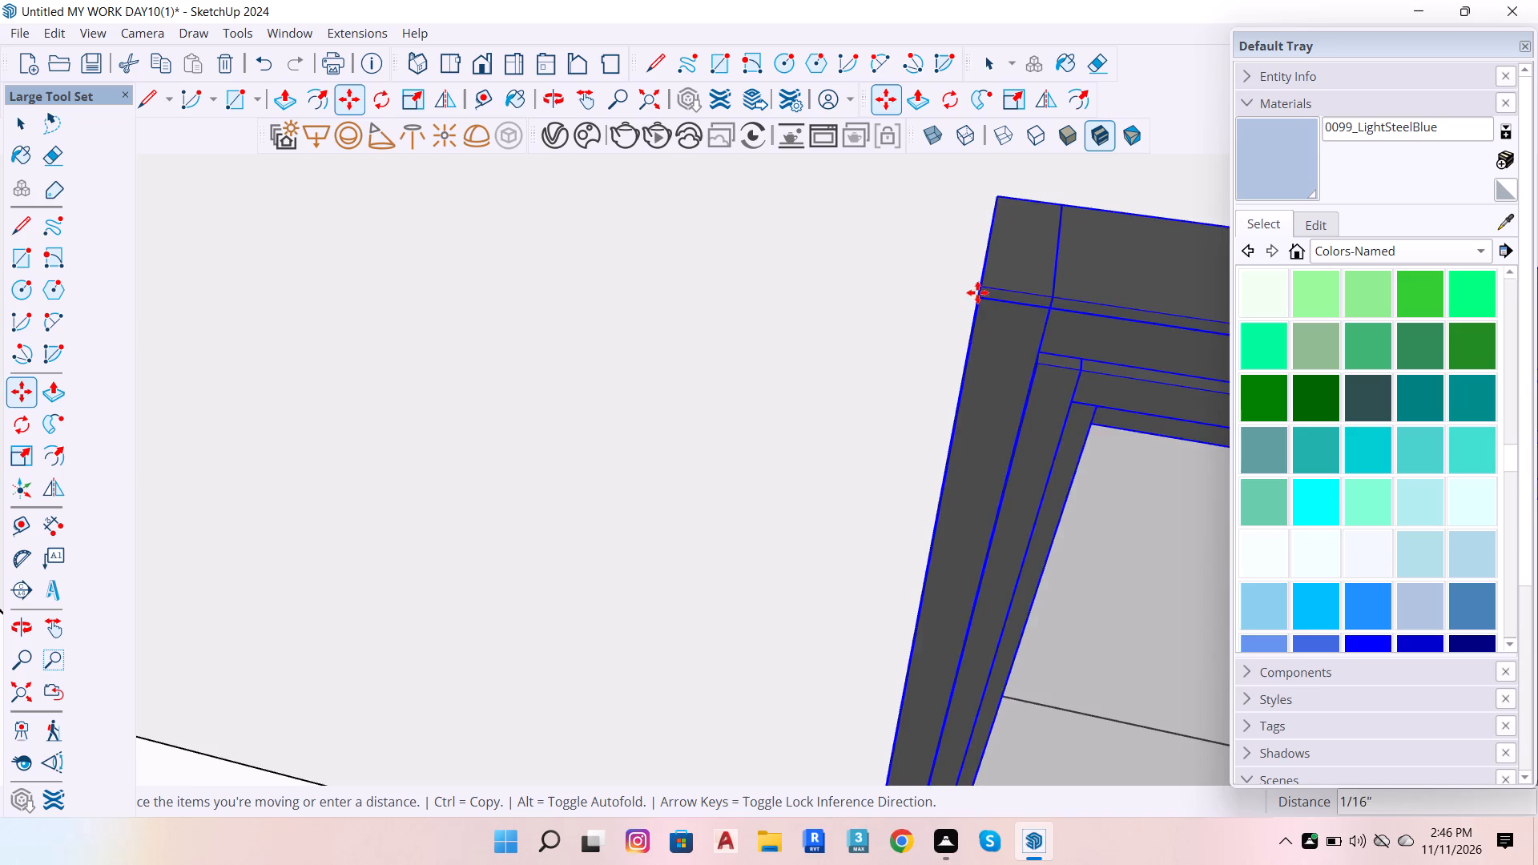
{"action": "scroll", "coordinate": [1013, 352], "scroll_direction": "up", "scroll_amount": 8}
{"action": "scroll", "coordinate": [1077, 547], "scroll_direction": "down", "scroll_amount": 6}
{"action": "scroll", "coordinate": [1129, 392], "scroll_direction": "down", "scroll_amount": 8}
{"action": "scroll", "coordinate": [868, 433], "scroll_direction": "down", "scroll_amount": 7}
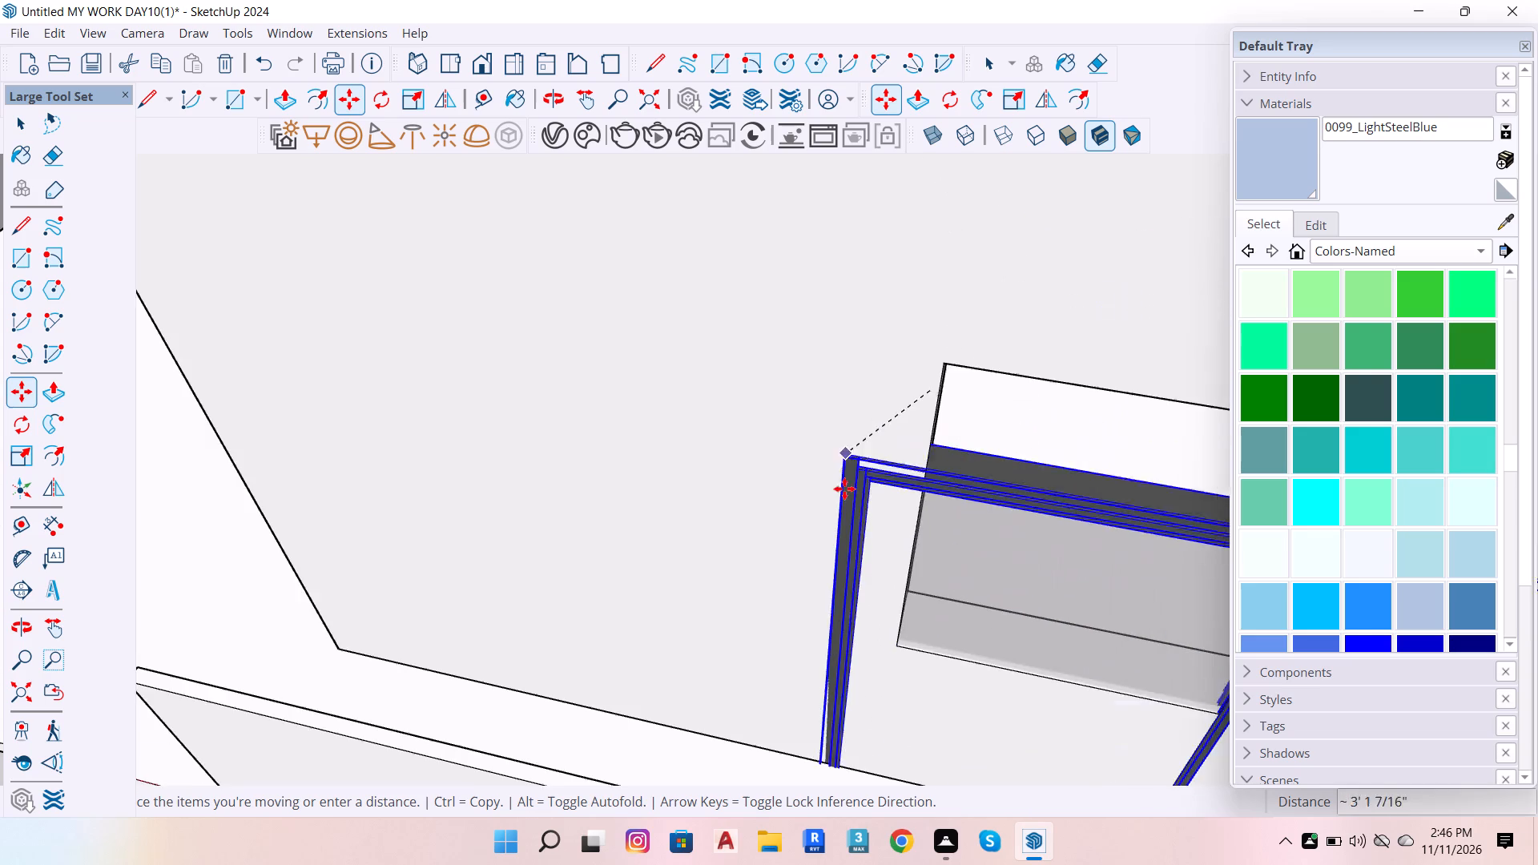
{"action": "scroll", "coordinate": [848, 511], "scroll_direction": "down", "scroll_amount": 6}
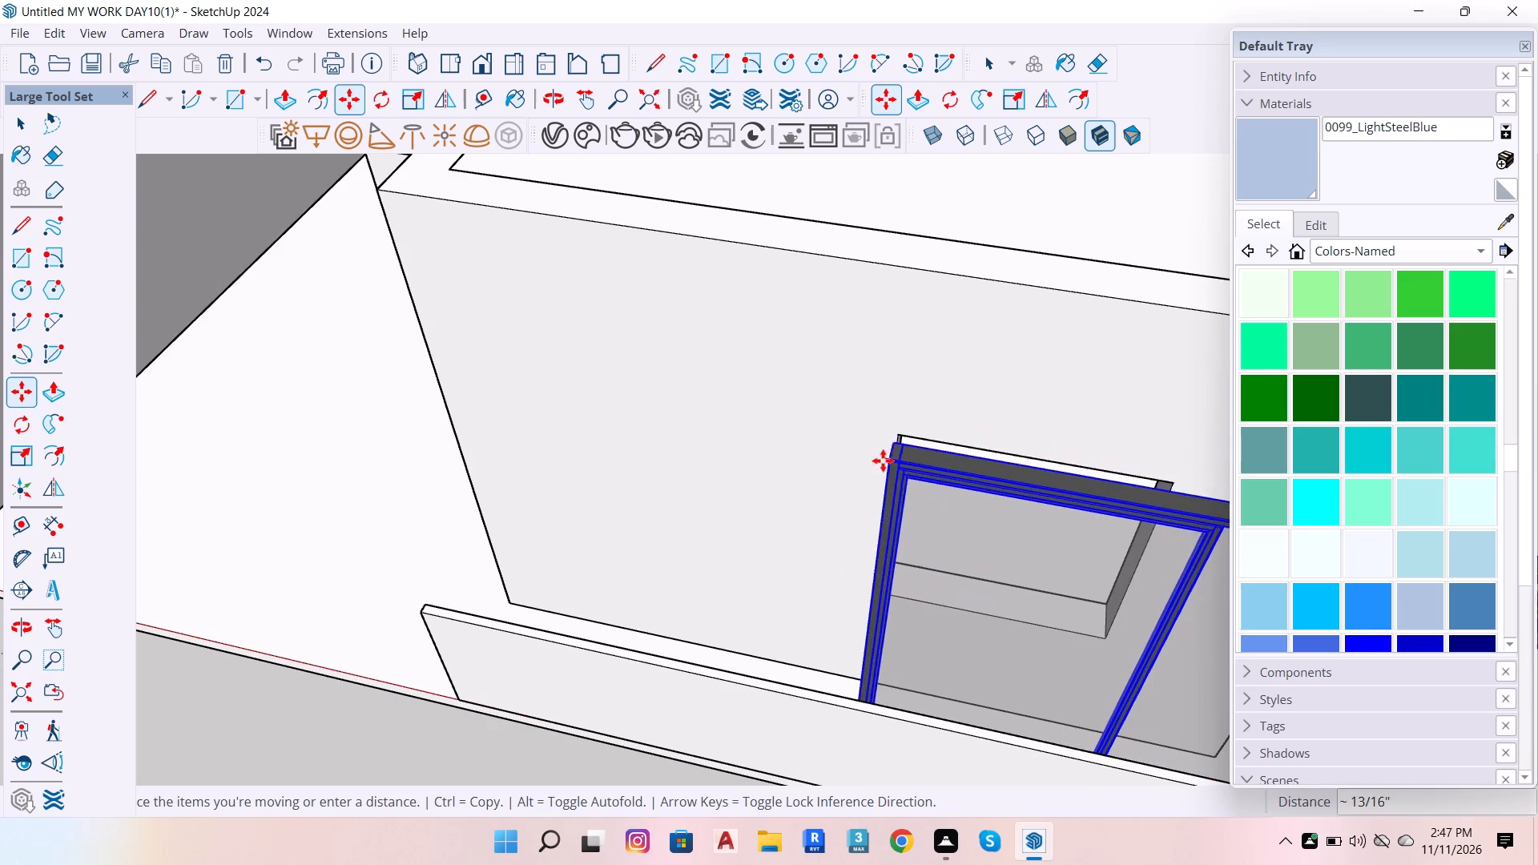
{"action": "scroll", "coordinate": [890, 445], "scroll_direction": "up", "scroll_amount": 18}
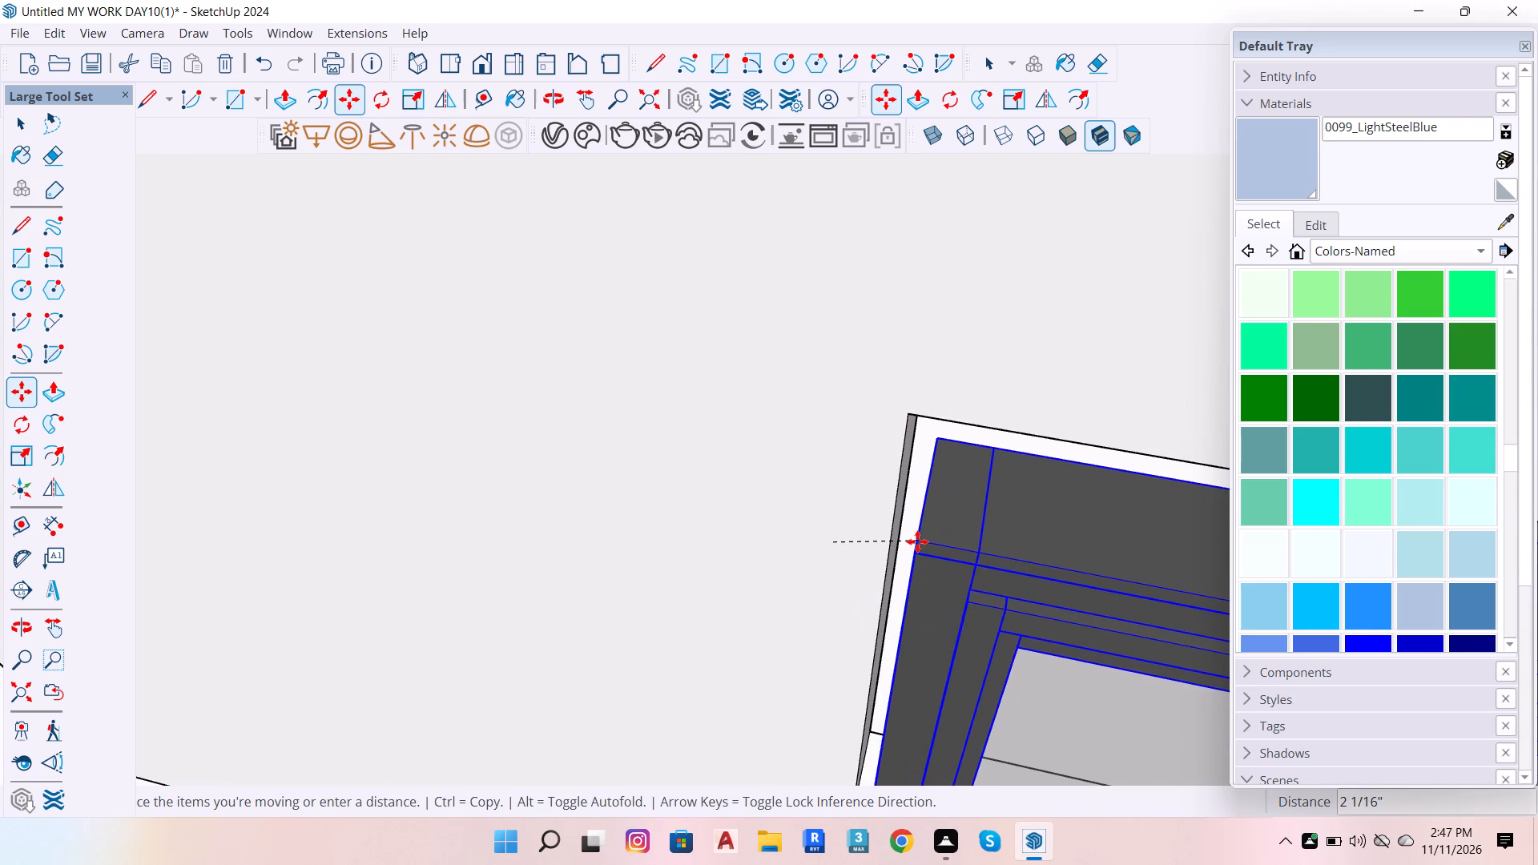
{"action": "key", "text": "Up"}
{"action": "key", "text": "Left"}
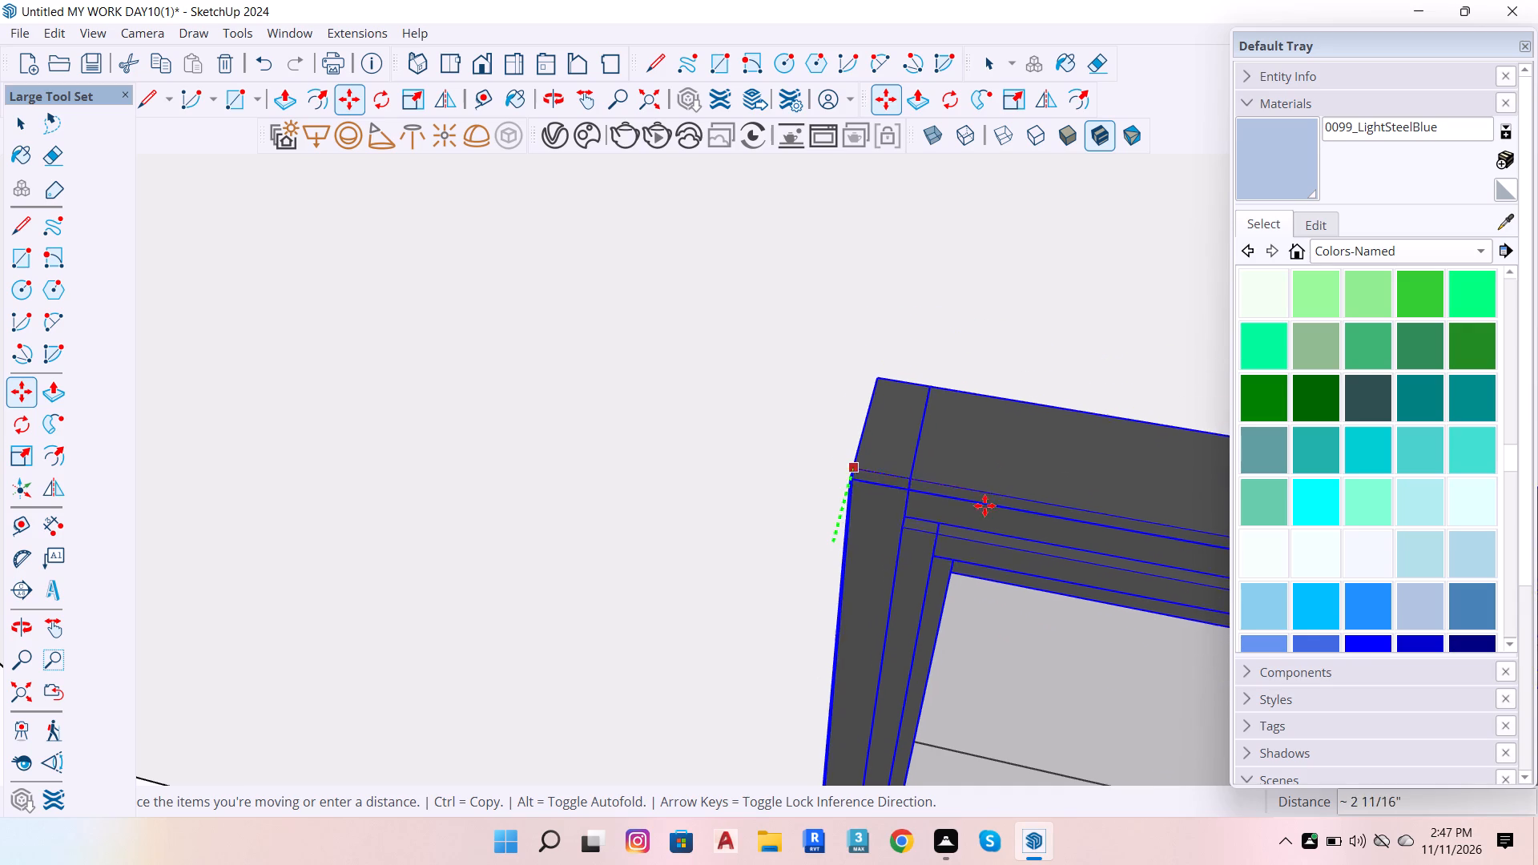
{"action": "scroll", "coordinate": [1248, 197], "scroll_direction": "down", "scroll_amount": 8}
{"action": "scroll", "coordinate": [785, 507], "scroll_direction": "down", "scroll_amount": 20}
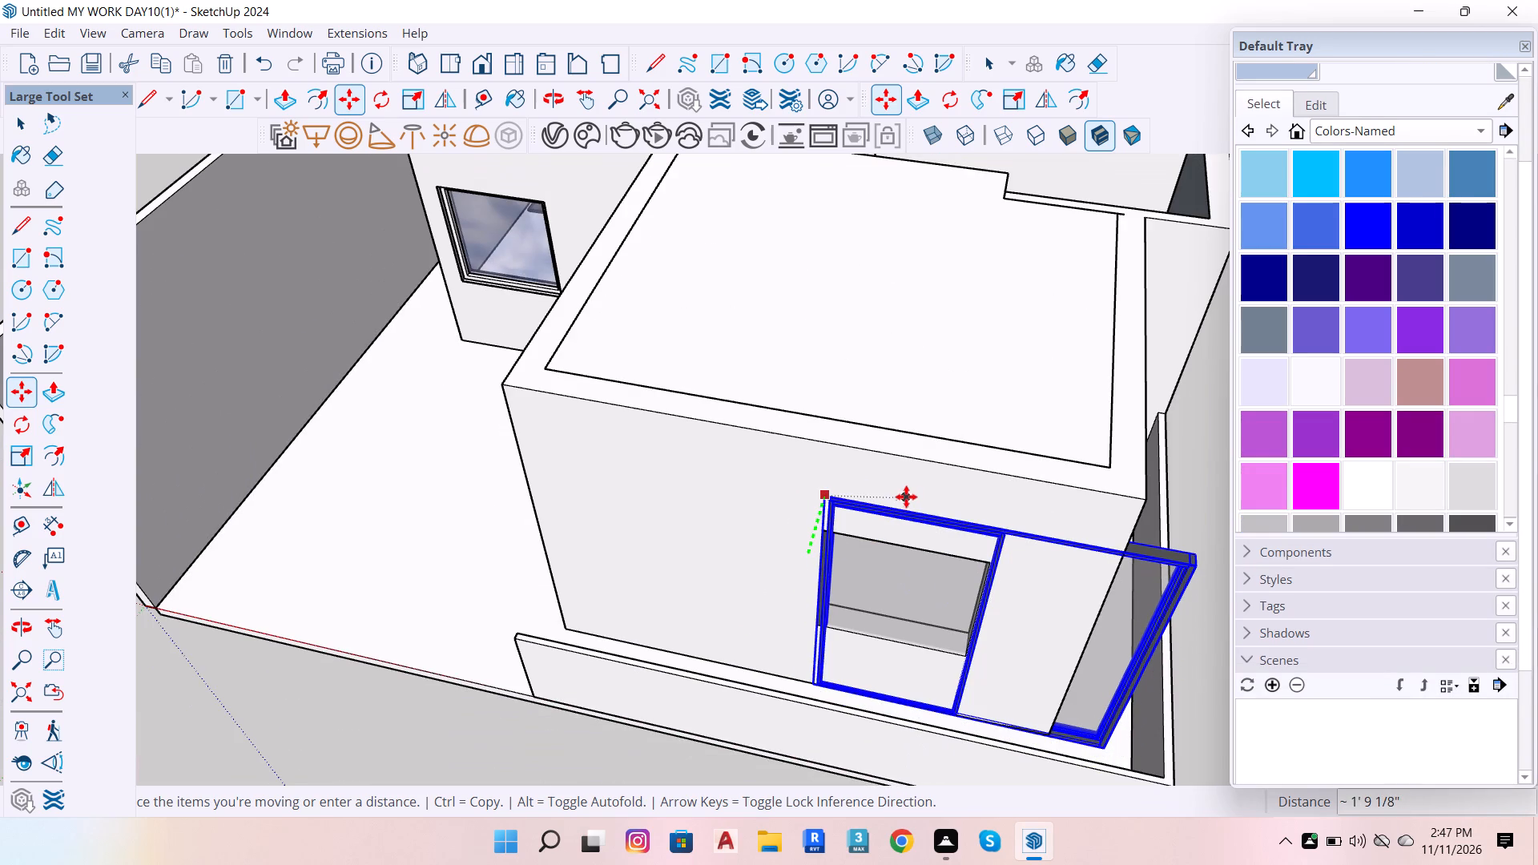
{"action": "left_click", "coordinate": [908, 494]}
Move the sliding door about 1' 3" down the blue axis to bring its frame's top level with the window opening's top.
{"action": "scroll", "coordinate": [795, 520], "scroll_direction": "up", "scroll_amount": 15}
{"action": "key", "text": "m"}
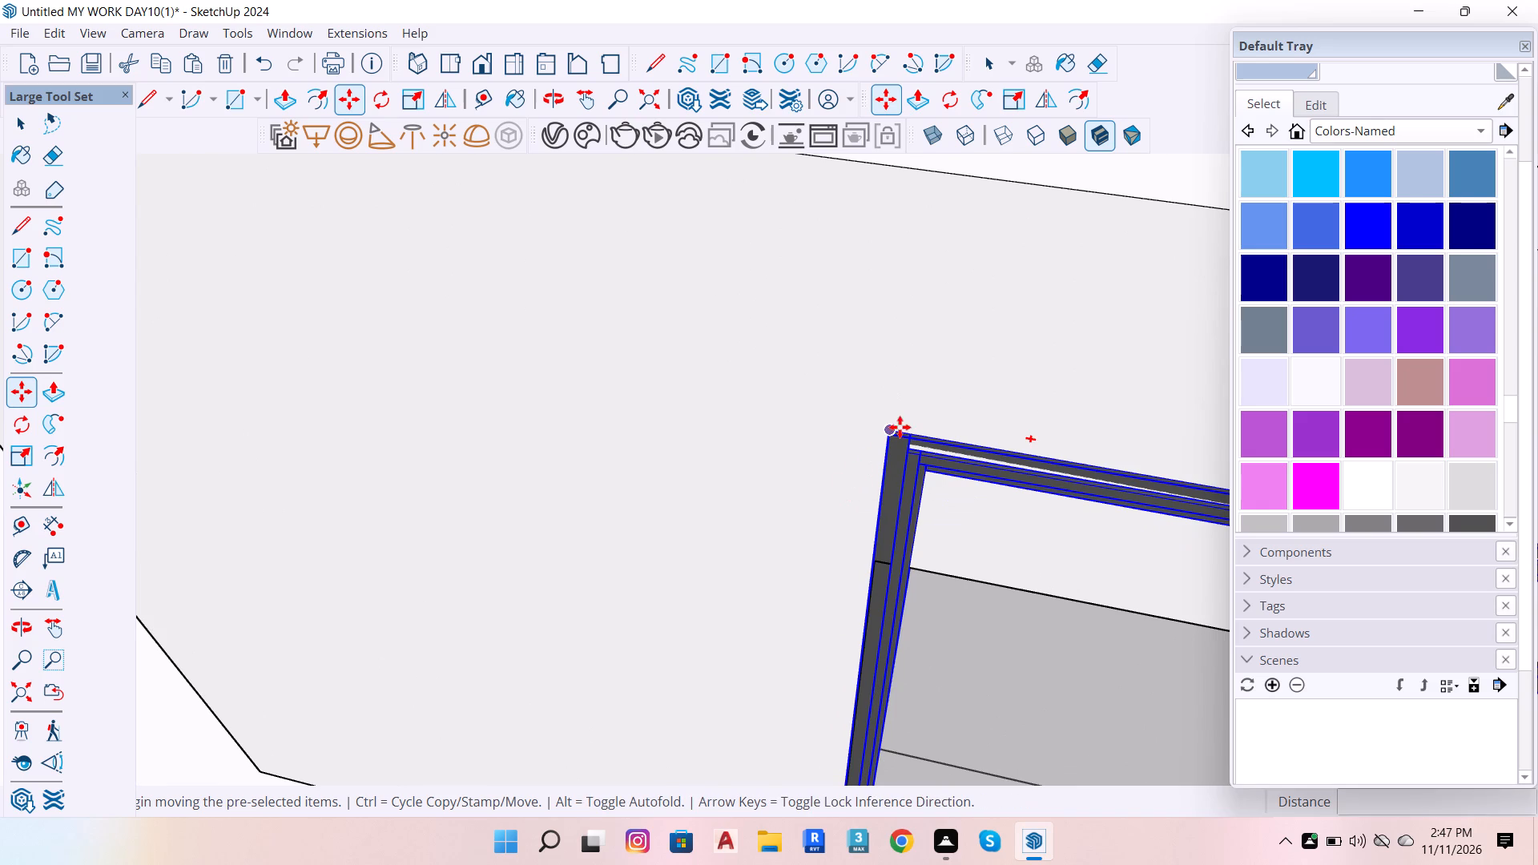
{"action": "left_click", "coordinate": [891, 432]}
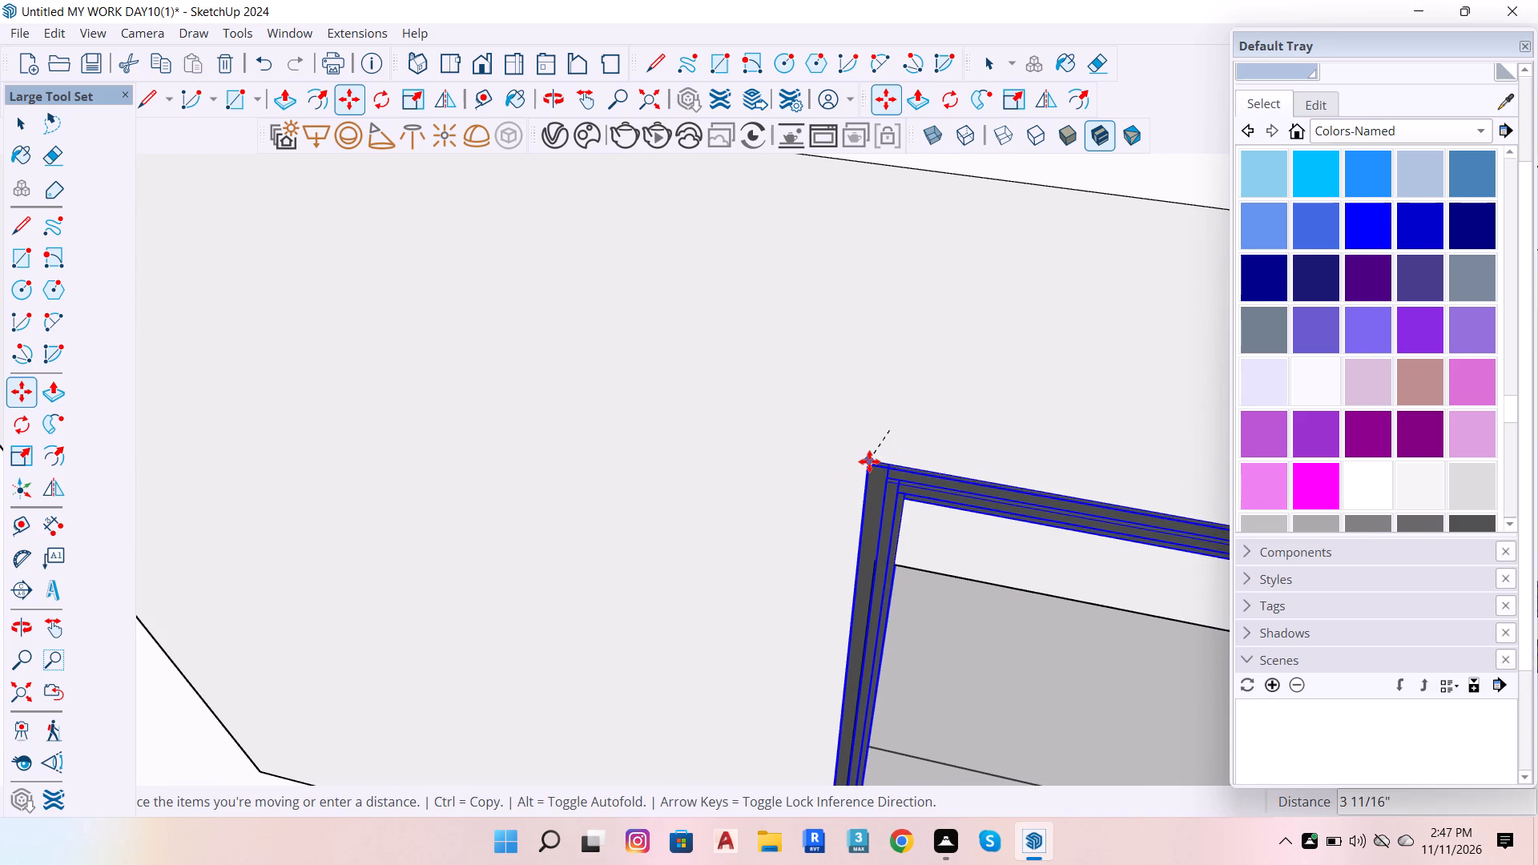
{"action": "key", "text": "Up"}
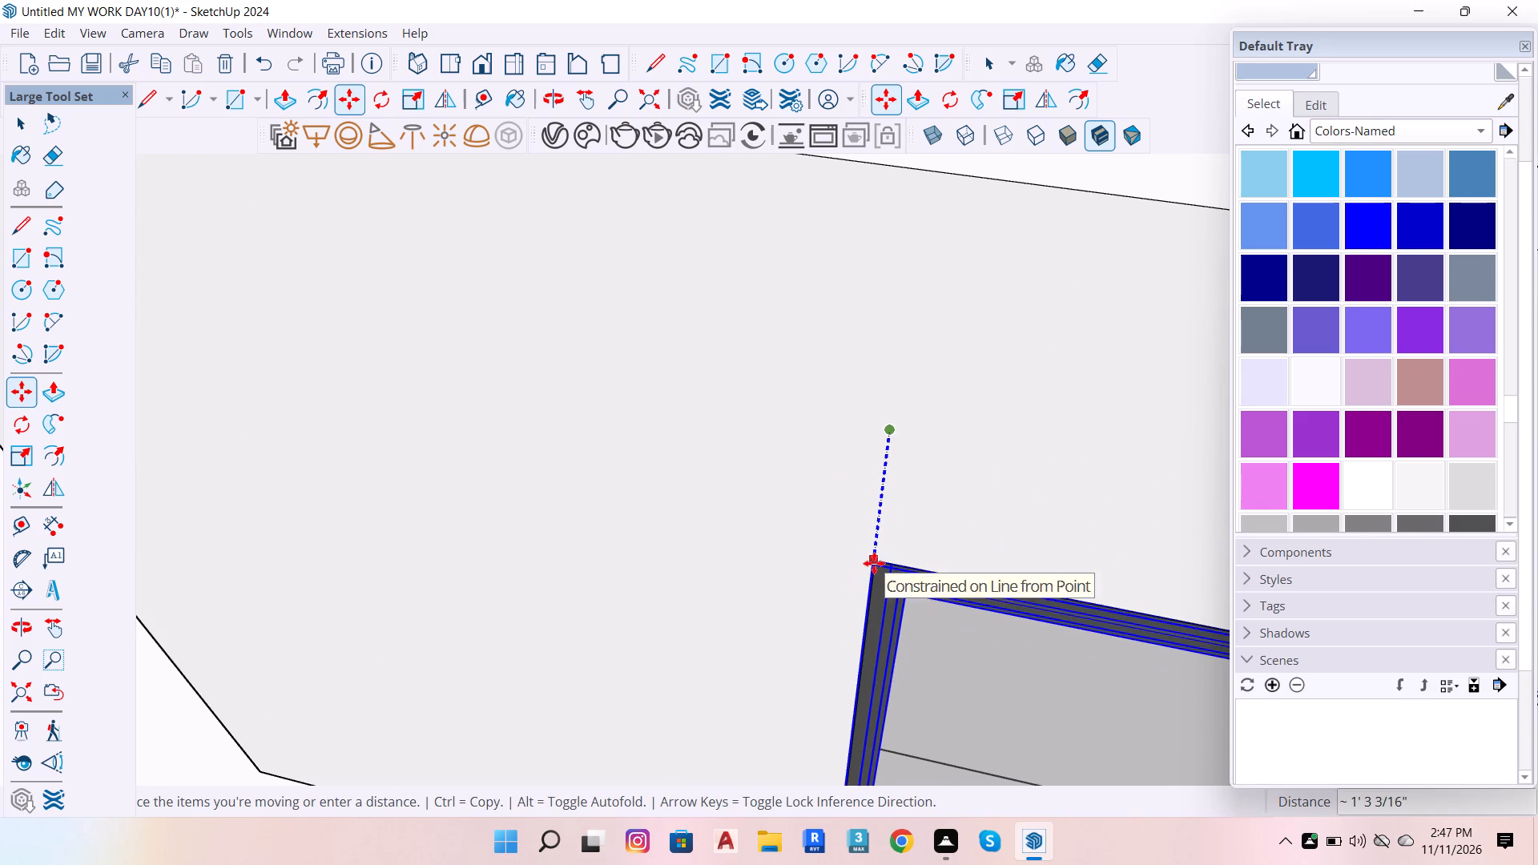
{"action": "left_click", "coordinate": [874, 563]}
{"action": "scroll", "coordinate": [885, 367], "scroll_direction": "down", "scroll_amount": 13}
{"action": "scroll", "coordinate": [827, 332], "scroll_direction": "down", "scroll_amount": 8}
{"action": "scroll", "coordinate": [1021, 424], "scroll_direction": "up", "scroll_amount": 3}
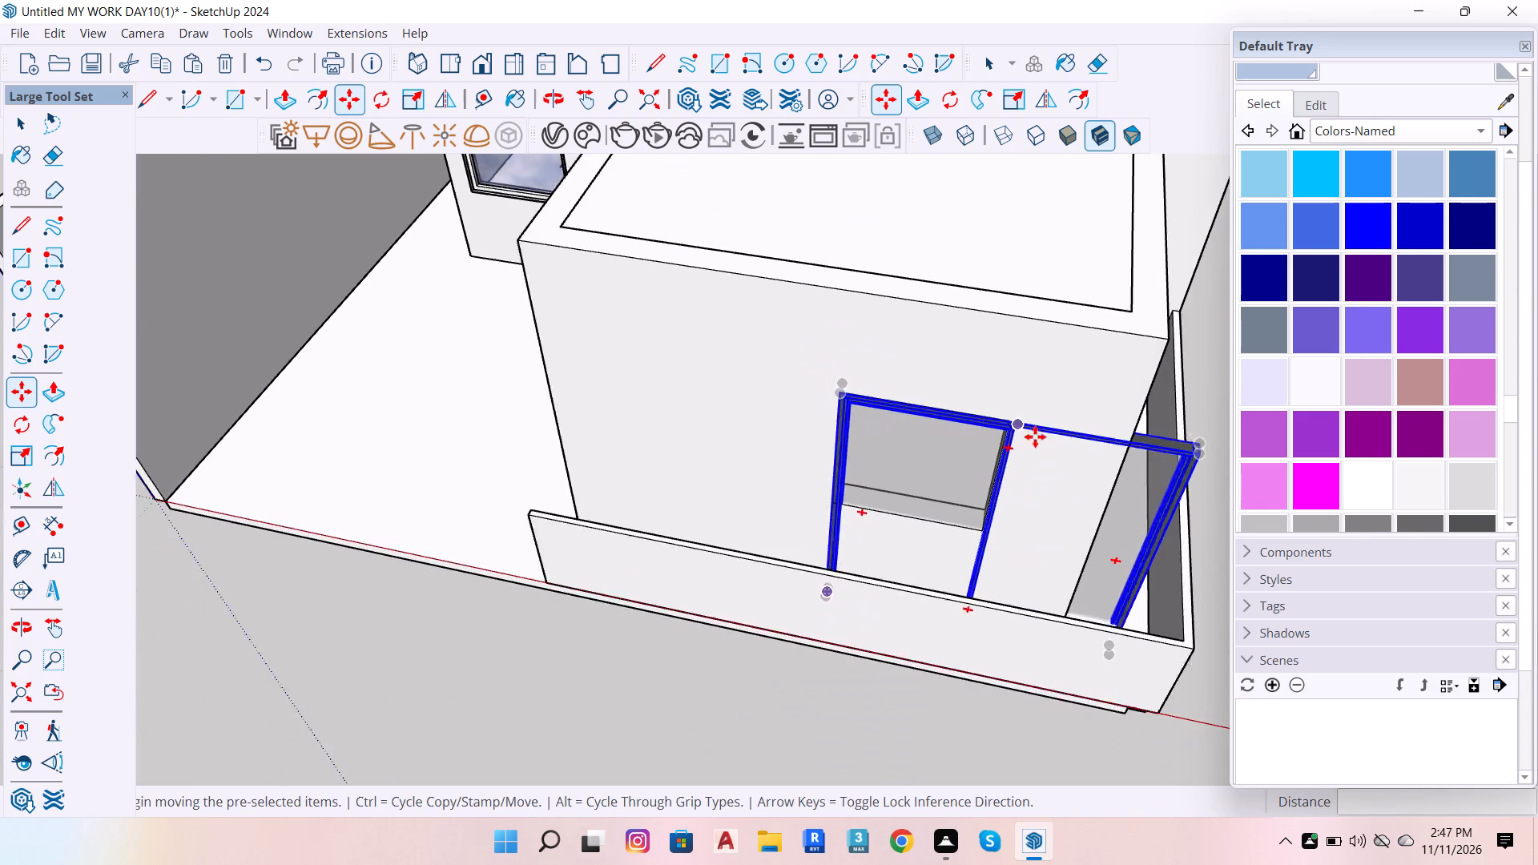
Scale the sliding door along the red axis from its outer side edge to match the window opening's width.
{"action": "scroll", "coordinate": [1035, 437], "scroll_direction": "up", "scroll_amount": 4}
{"action": "key", "text": "space"}
{"action": "key", "text": "s"}
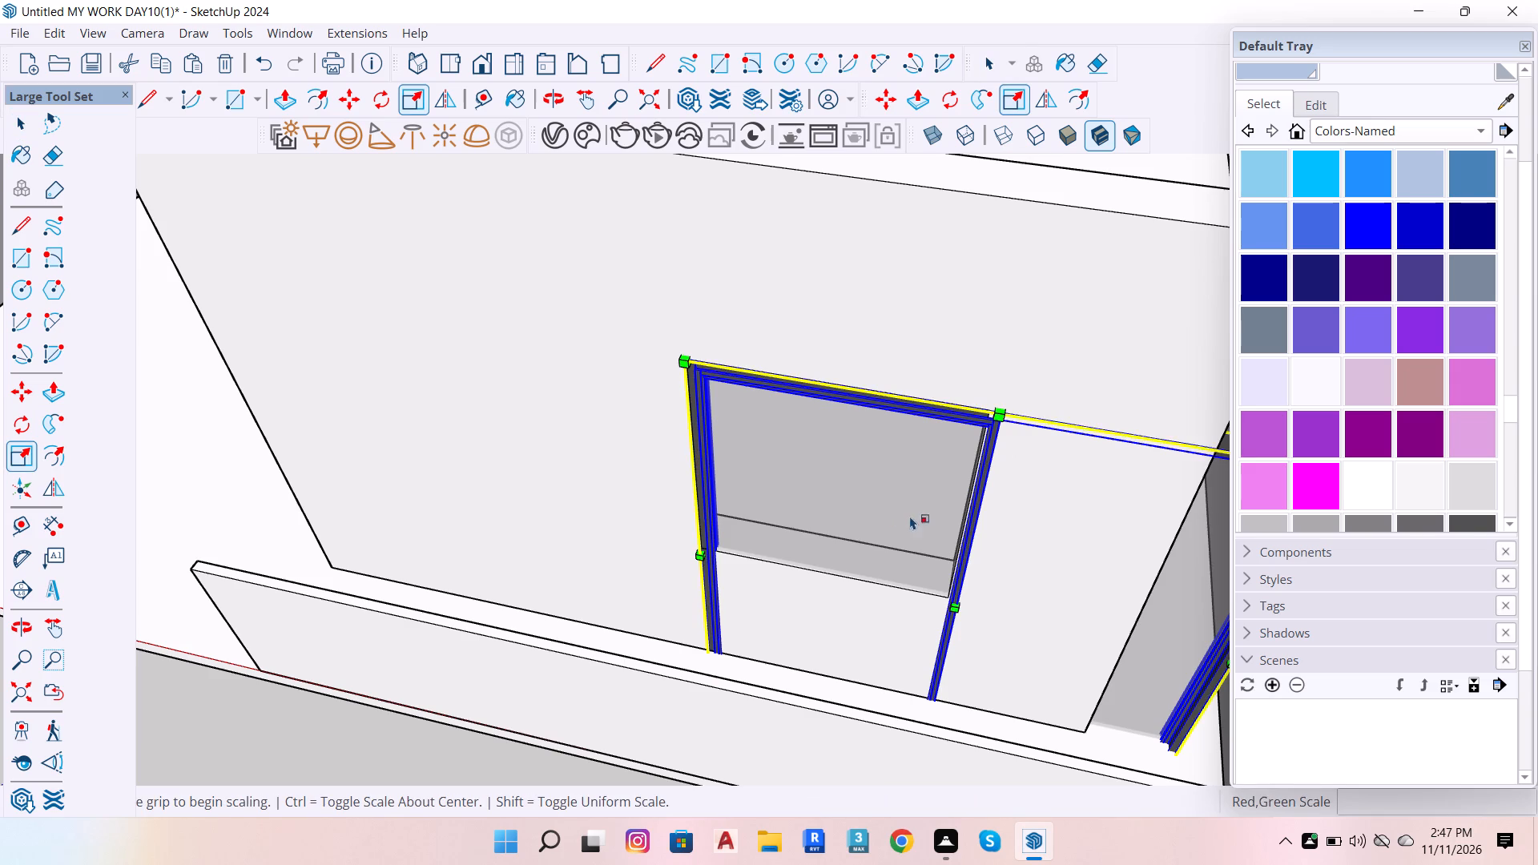
{"action": "scroll", "coordinate": [924, 483], "scroll_direction": "down", "scroll_amount": 8}
{"action": "scroll", "coordinate": [1150, 598], "scroll_direction": "up", "scroll_amount": 7}
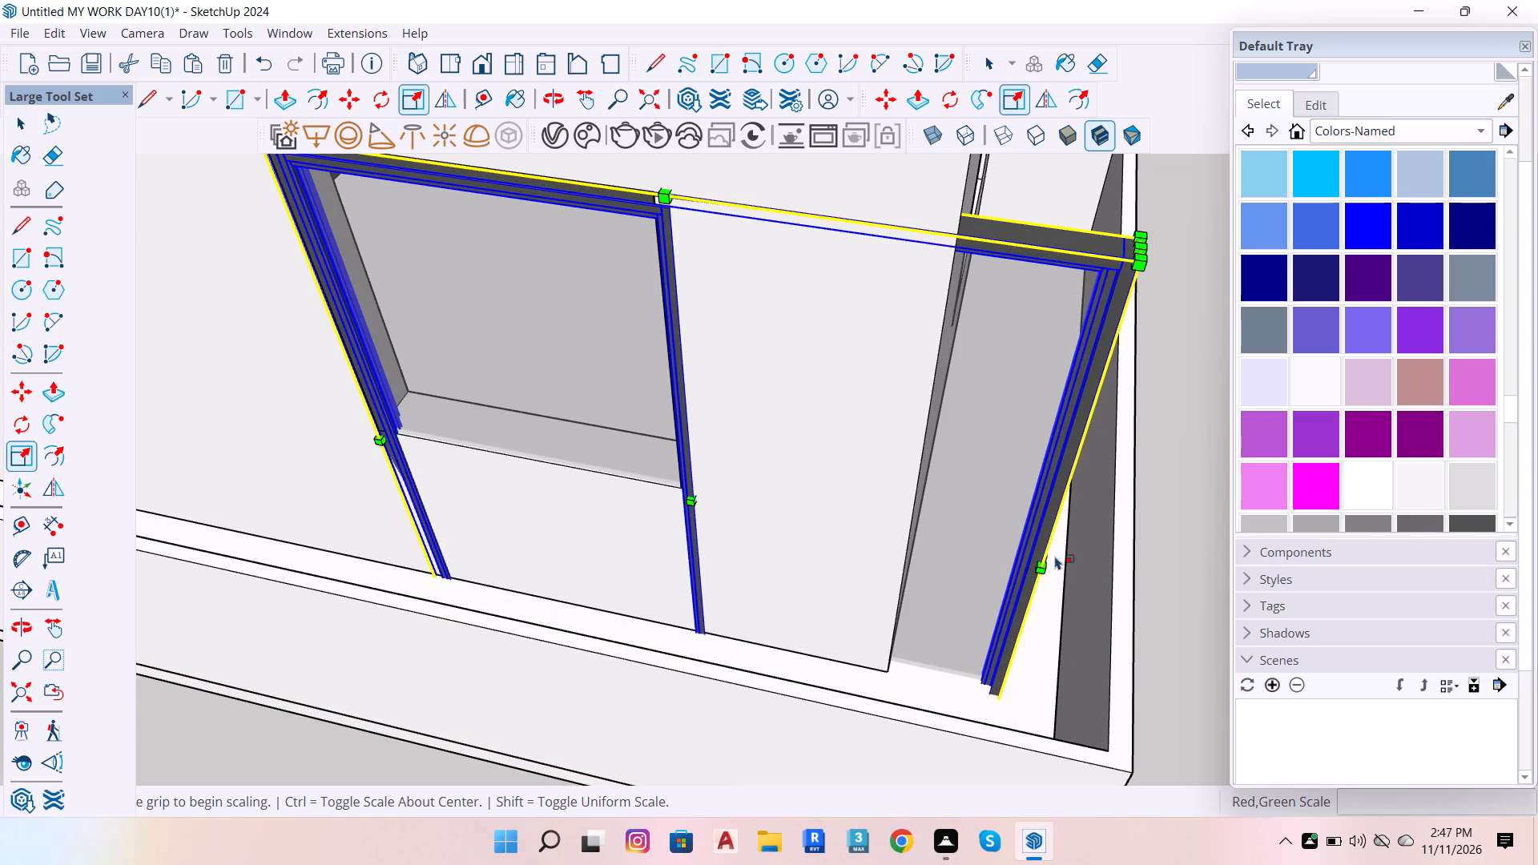
{"action": "left_click", "coordinate": [1048, 556]}
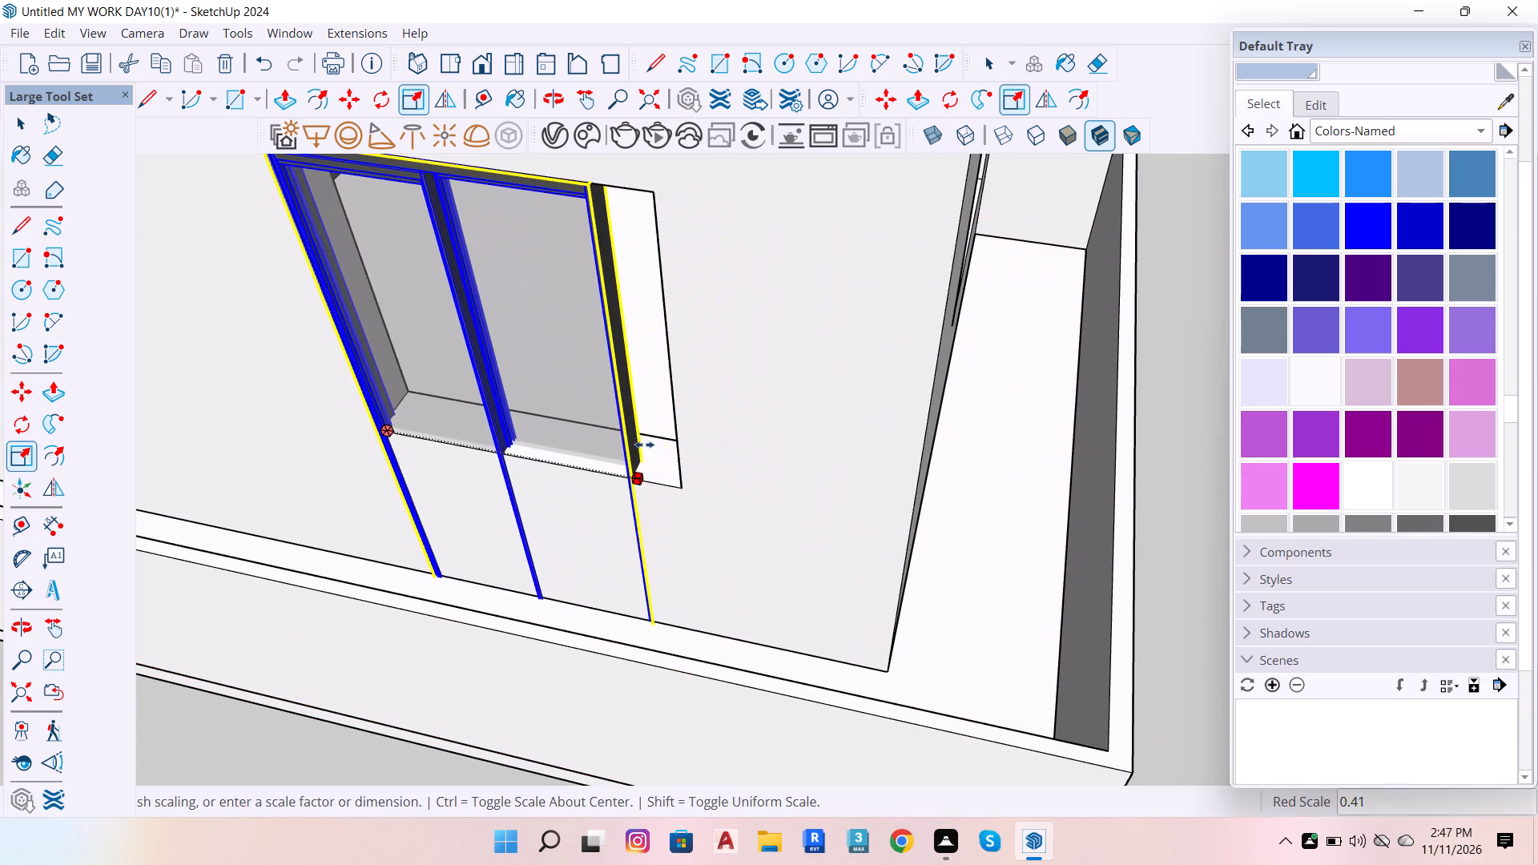
{"action": "left_click", "coordinate": [681, 433]}
{"action": "scroll", "coordinate": [923, 392], "scroll_direction": "down", "scroll_amount": 6}
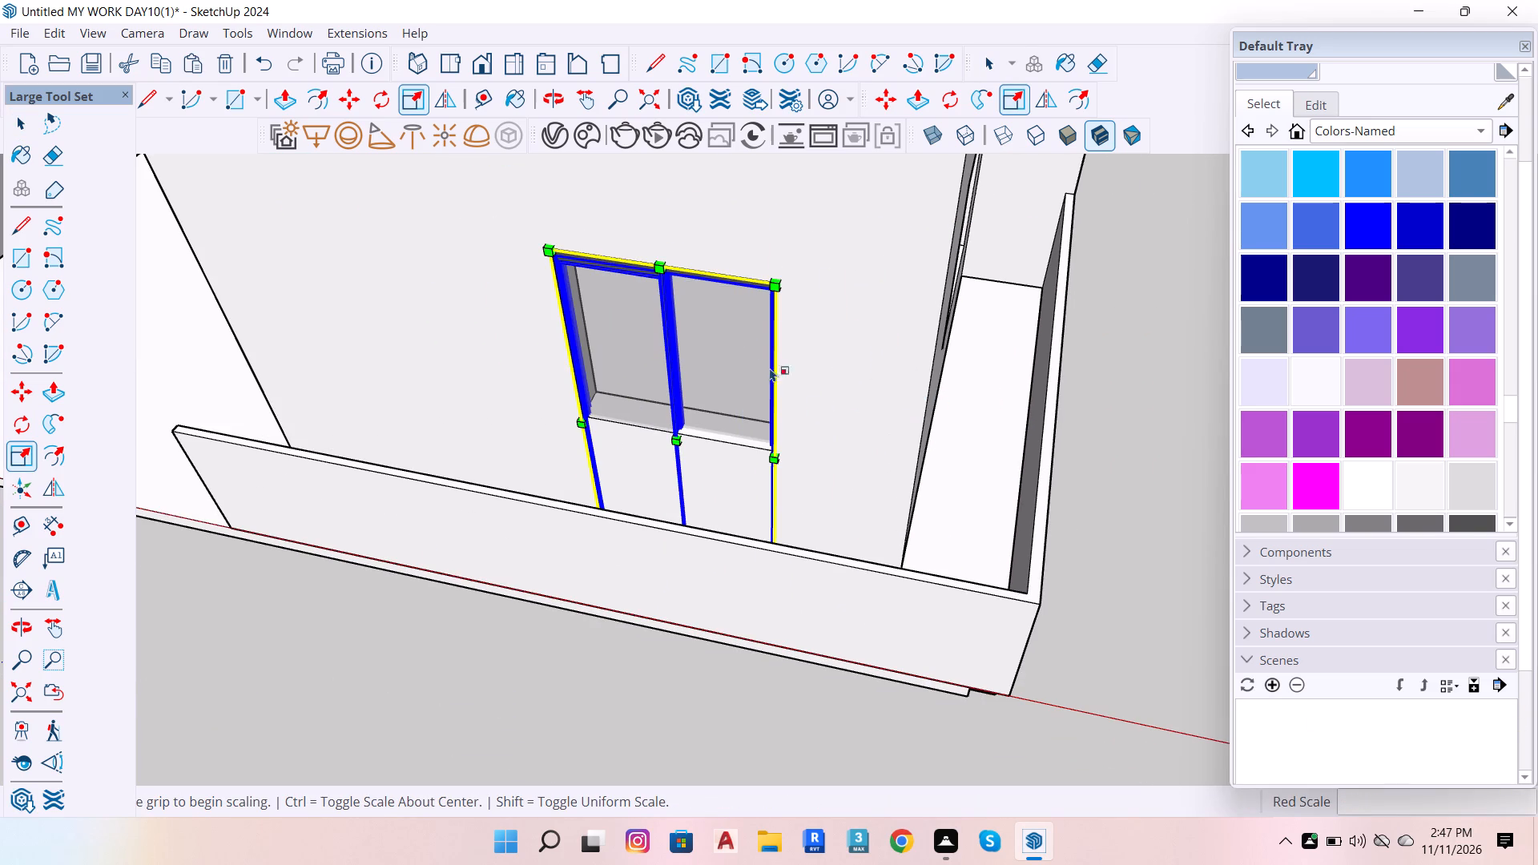
Scale the sliding door along the blue axis from its bottom edge to match the window opening's height.
{"action": "scroll", "coordinate": [731, 292], "scroll_direction": "down", "scroll_amount": 3}
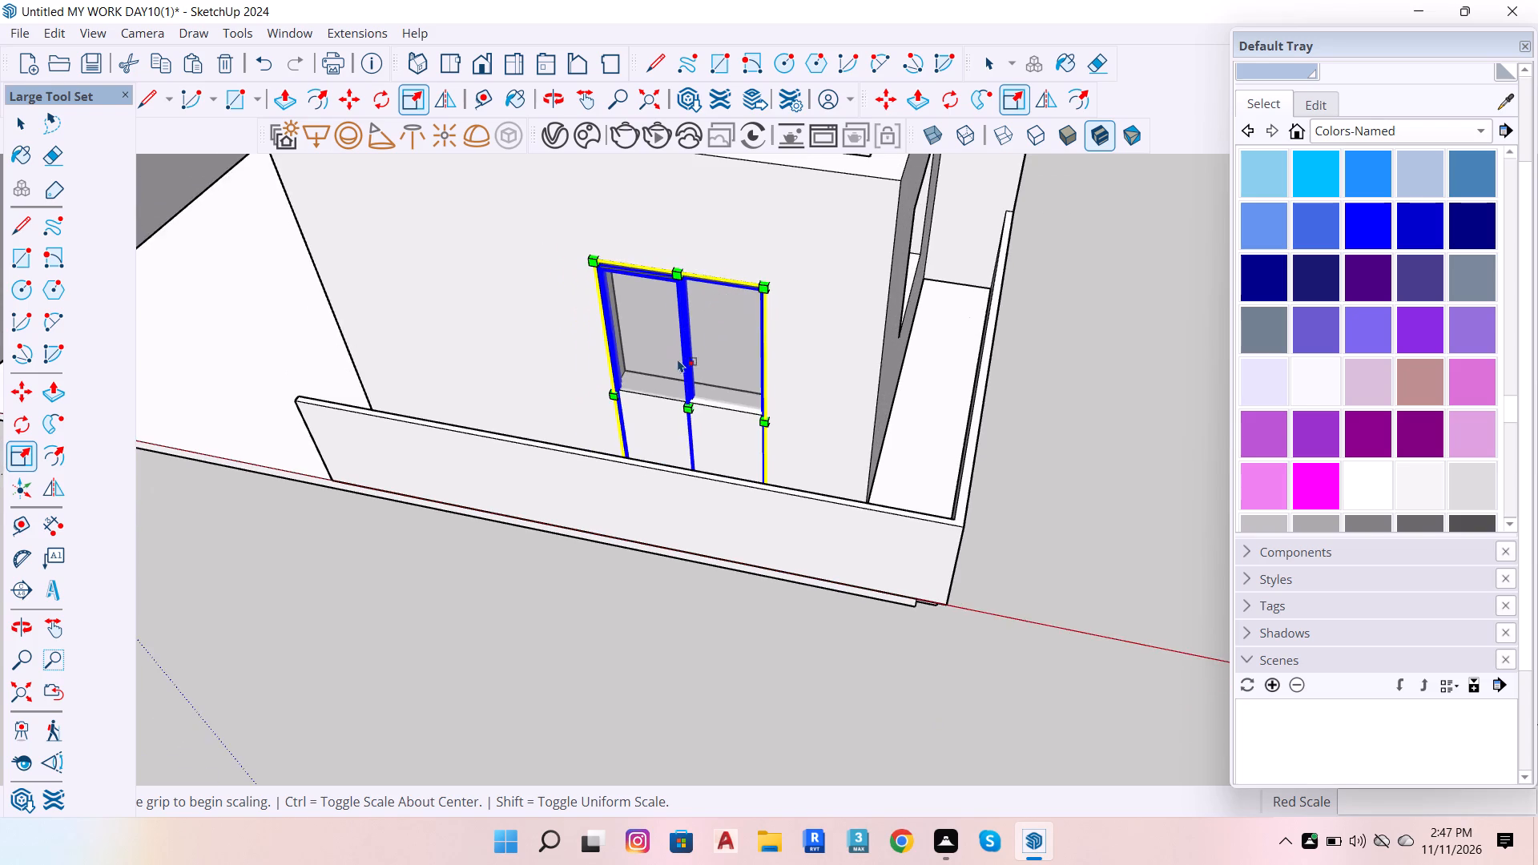
{"action": "scroll", "coordinate": [708, 372], "scroll_direction": "down", "scroll_amount": 6}
{"action": "scroll", "coordinate": [711, 392], "scroll_direction": "up", "scroll_amount": 14}
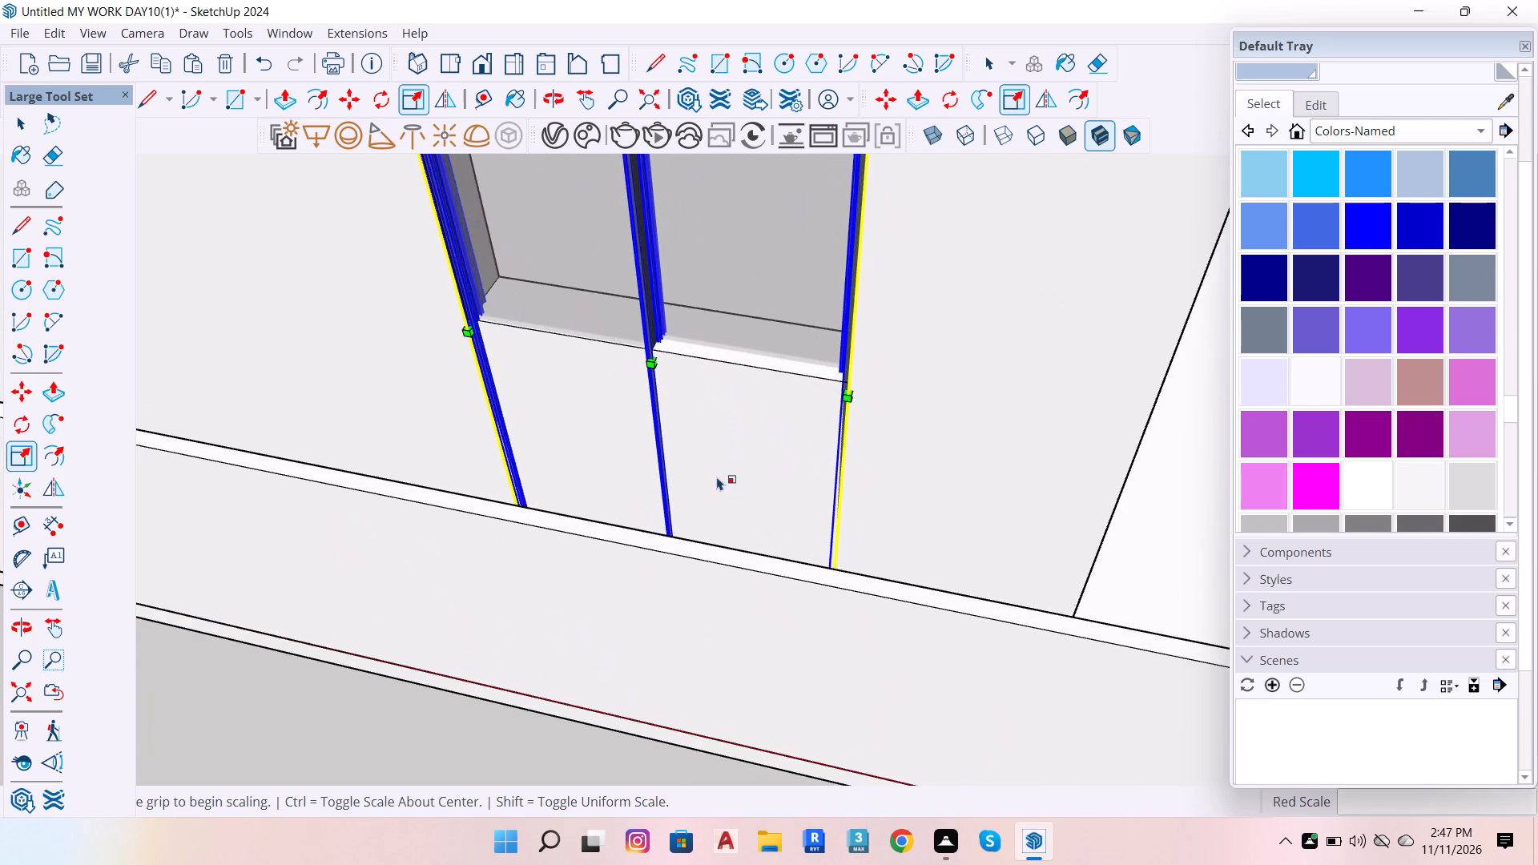
{"action": "scroll", "coordinate": [715, 484], "scroll_direction": "up", "scroll_amount": 6}
{"action": "scroll", "coordinate": [805, 406], "scroll_direction": "down", "scroll_amount": 7}
{"action": "scroll", "coordinate": [854, 345], "scroll_direction": "down", "scroll_amount": 7}
{"action": "scroll", "coordinate": [826, 372], "scroll_direction": "up", "scroll_amount": 8}
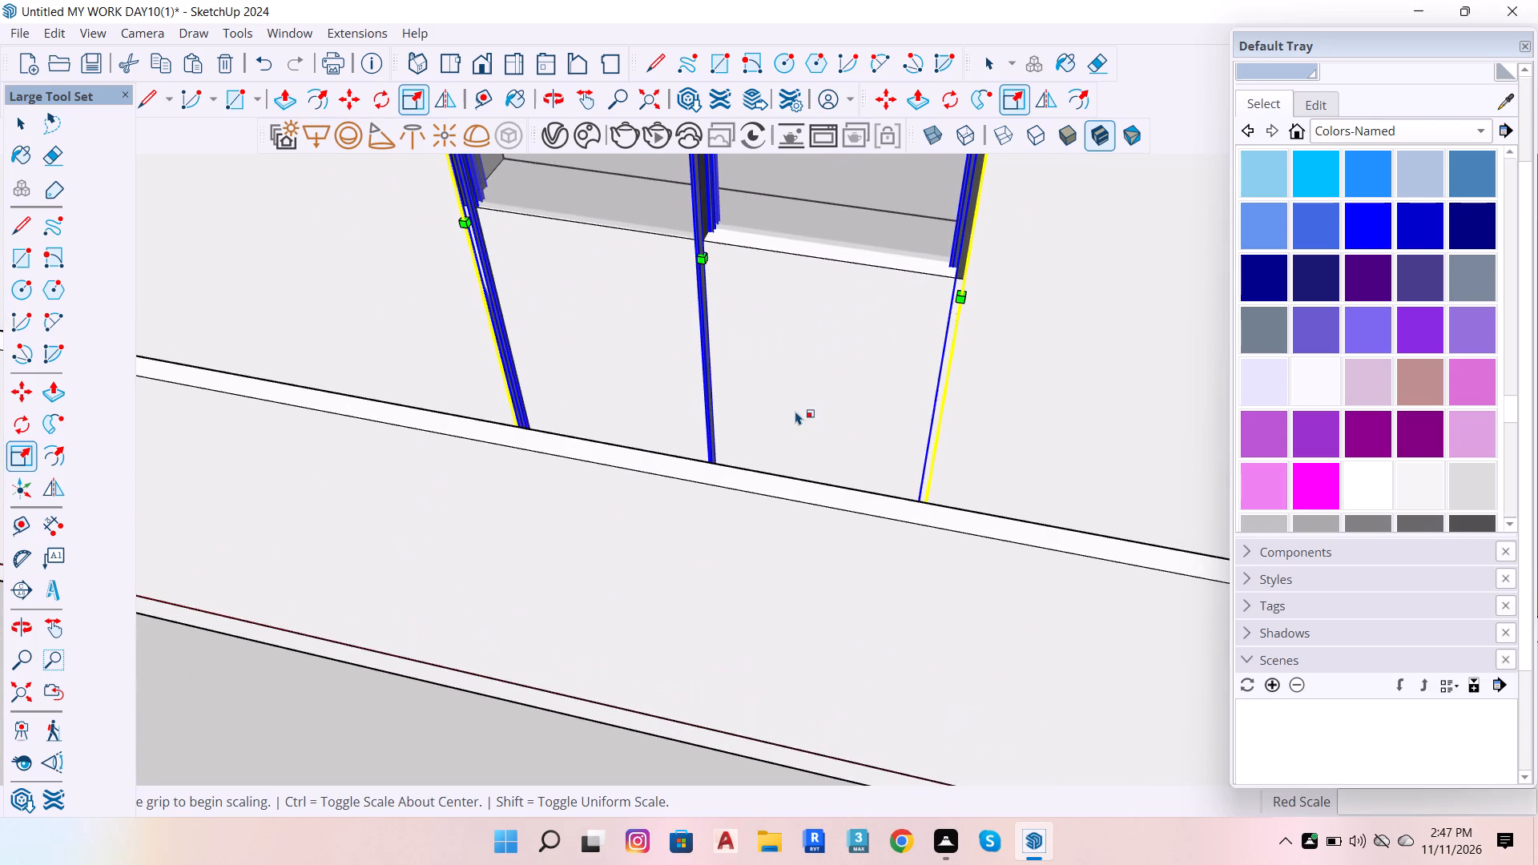
{"action": "key", "text": "s"}
{"action": "scroll", "coordinate": [604, 524], "scroll_direction": "down", "scroll_amount": 7}
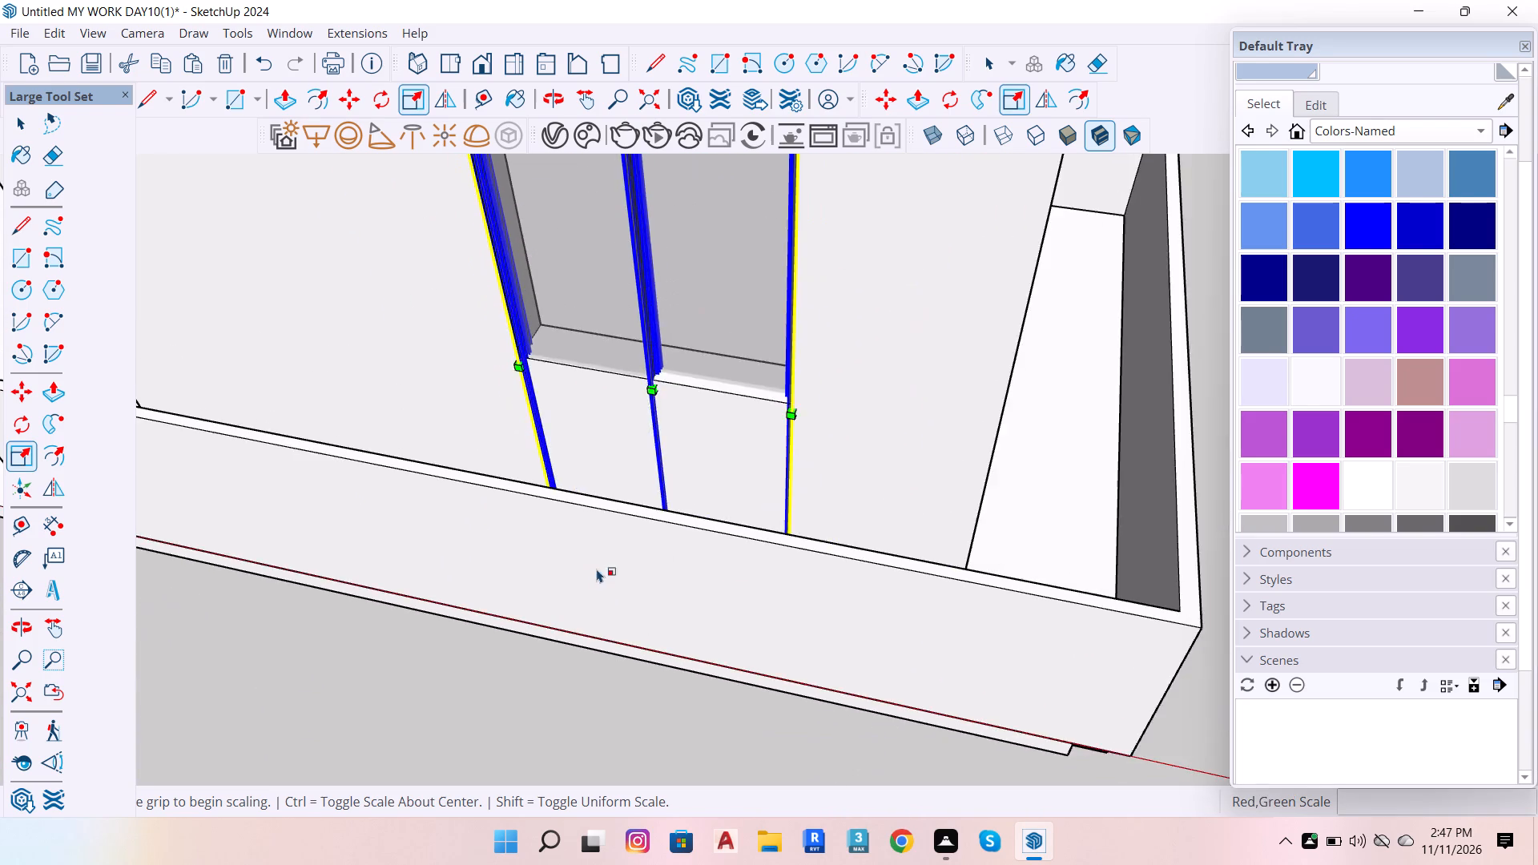
{"action": "scroll", "coordinate": [630, 549], "scroll_direction": "down", "scroll_amount": 8}
{"action": "scroll", "coordinate": [712, 479], "scroll_direction": "up", "scroll_amount": 15}
{"action": "scroll", "coordinate": [694, 572], "scroll_direction": "up", "scroll_amount": 3}
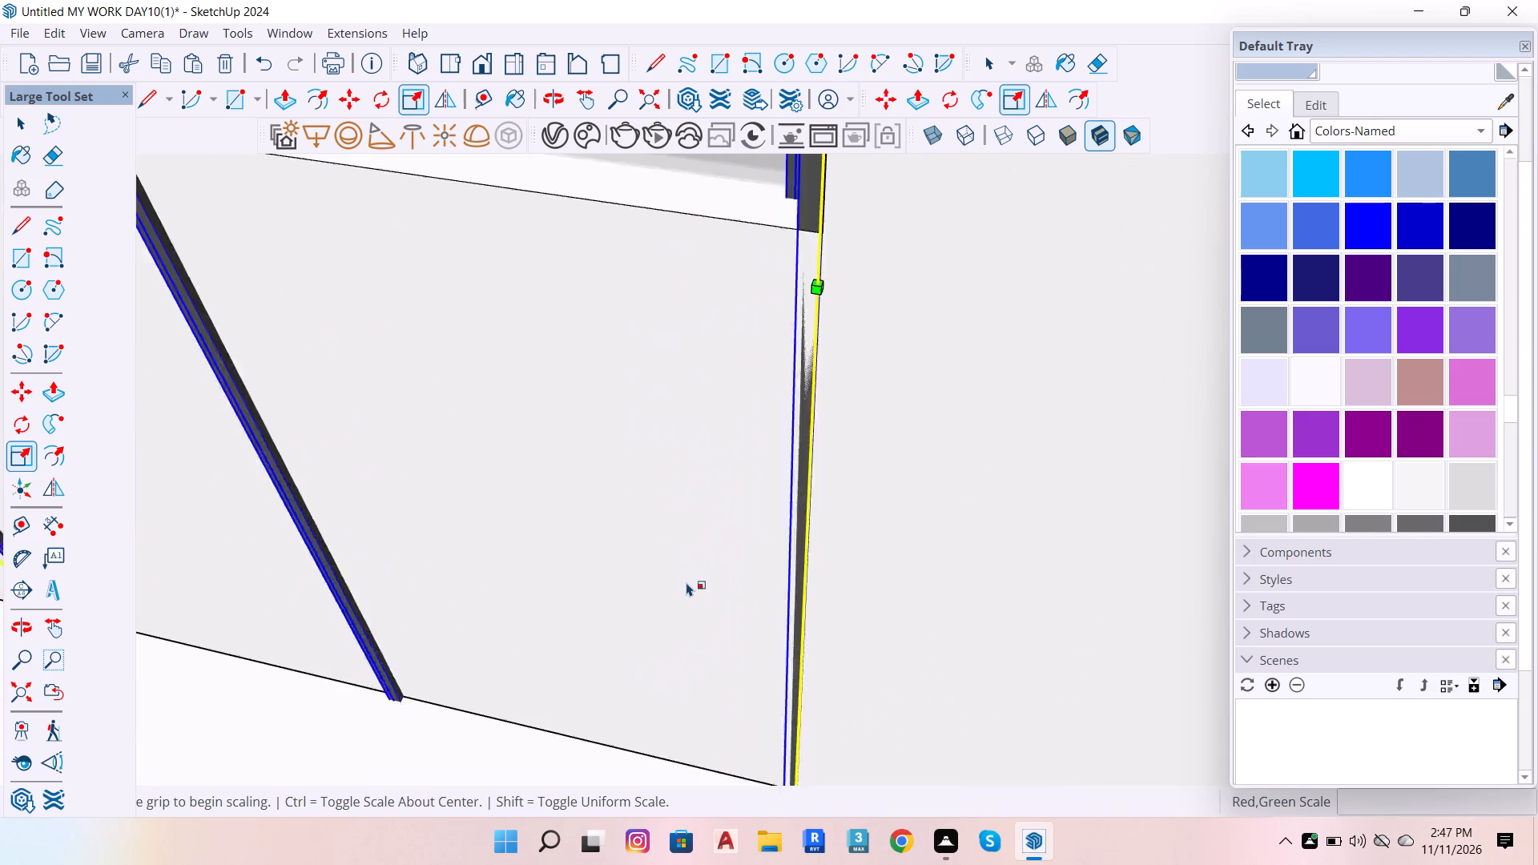
{"action": "scroll", "coordinate": [686, 582], "scroll_direction": "up", "scroll_amount": 6}
{"action": "scroll", "coordinate": [672, 531], "scroll_direction": "down", "scroll_amount": 20}
{"action": "scroll", "coordinate": [672, 531], "scroll_direction": "down", "scroll_amount": 5}
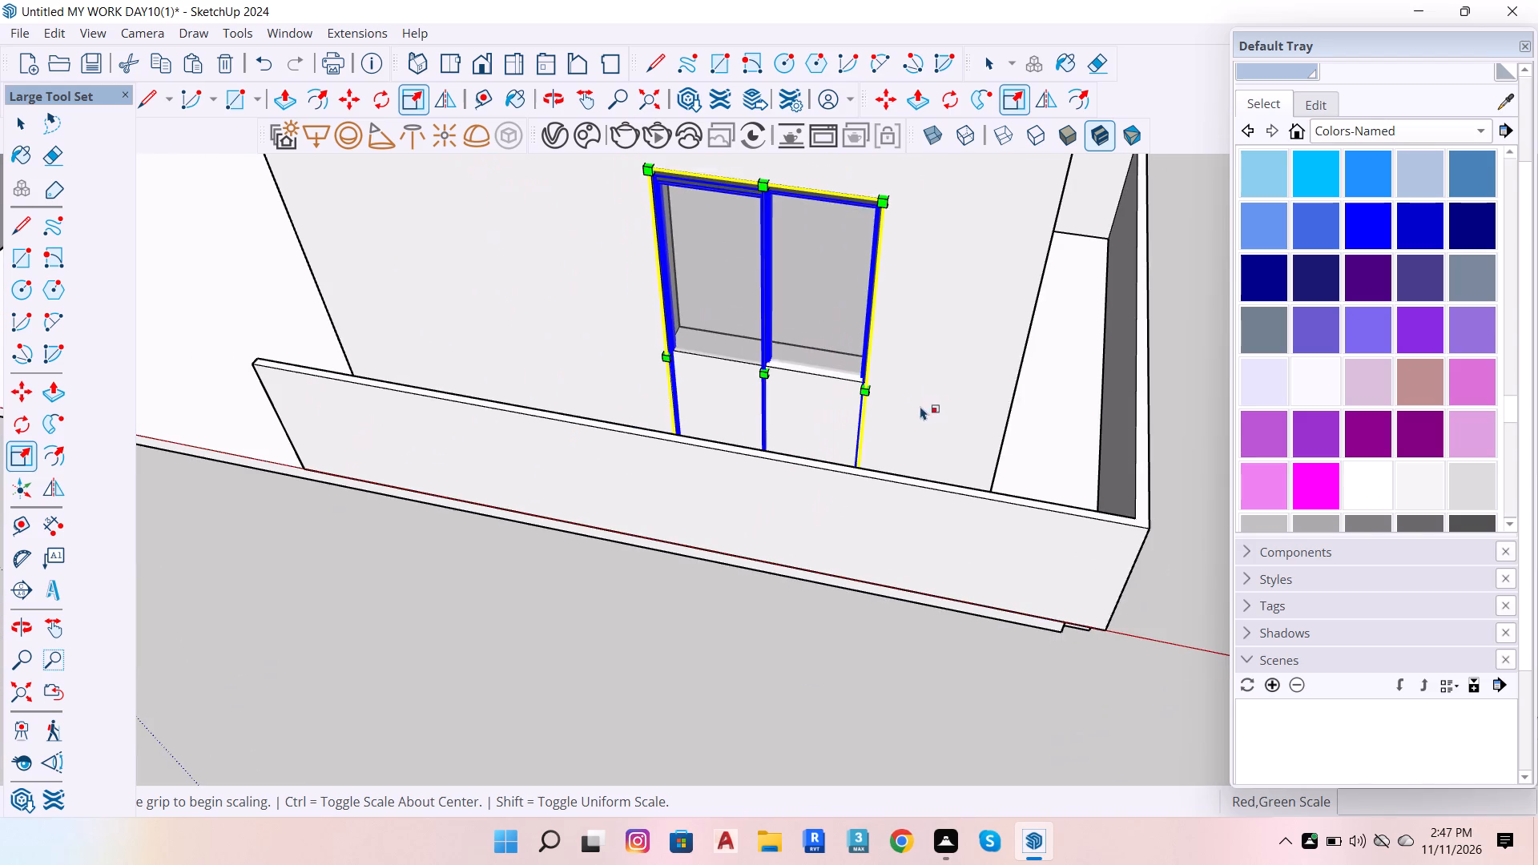
{"action": "key", "text": "o"}
{"action": "left_click_drag", "start_coordinate": [675, 537], "coordinate": [803, 236]}
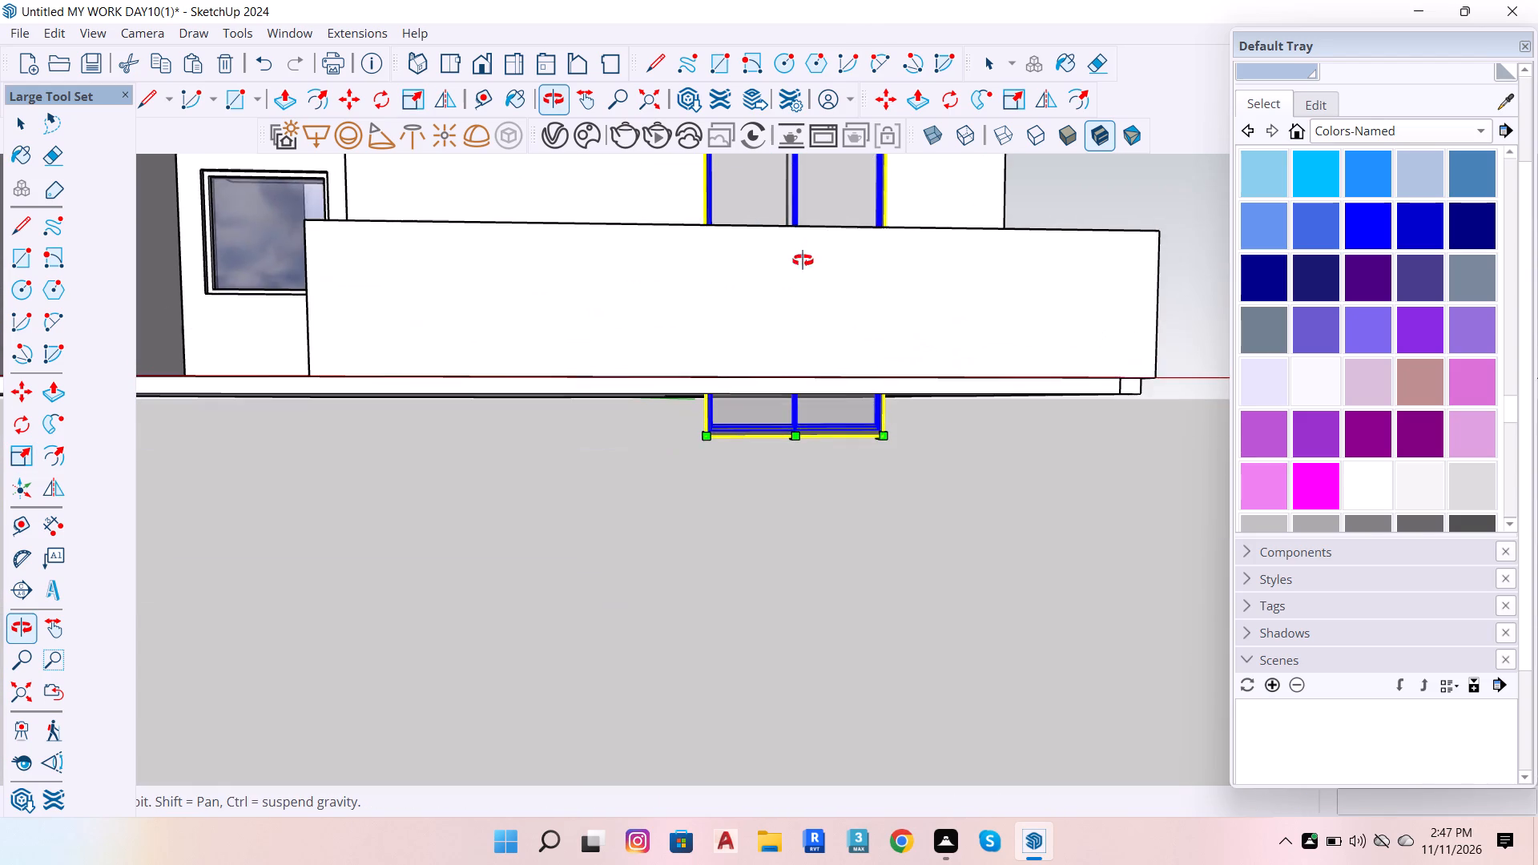
{"action": "scroll", "coordinate": [826, 453], "scroll_direction": "up", "scroll_amount": 7}
{"action": "scroll", "coordinate": [799, 460], "scroll_direction": "down", "scroll_amount": 5}
{"action": "scroll", "coordinate": [777, 423], "scroll_direction": "up", "scroll_amount": 2}
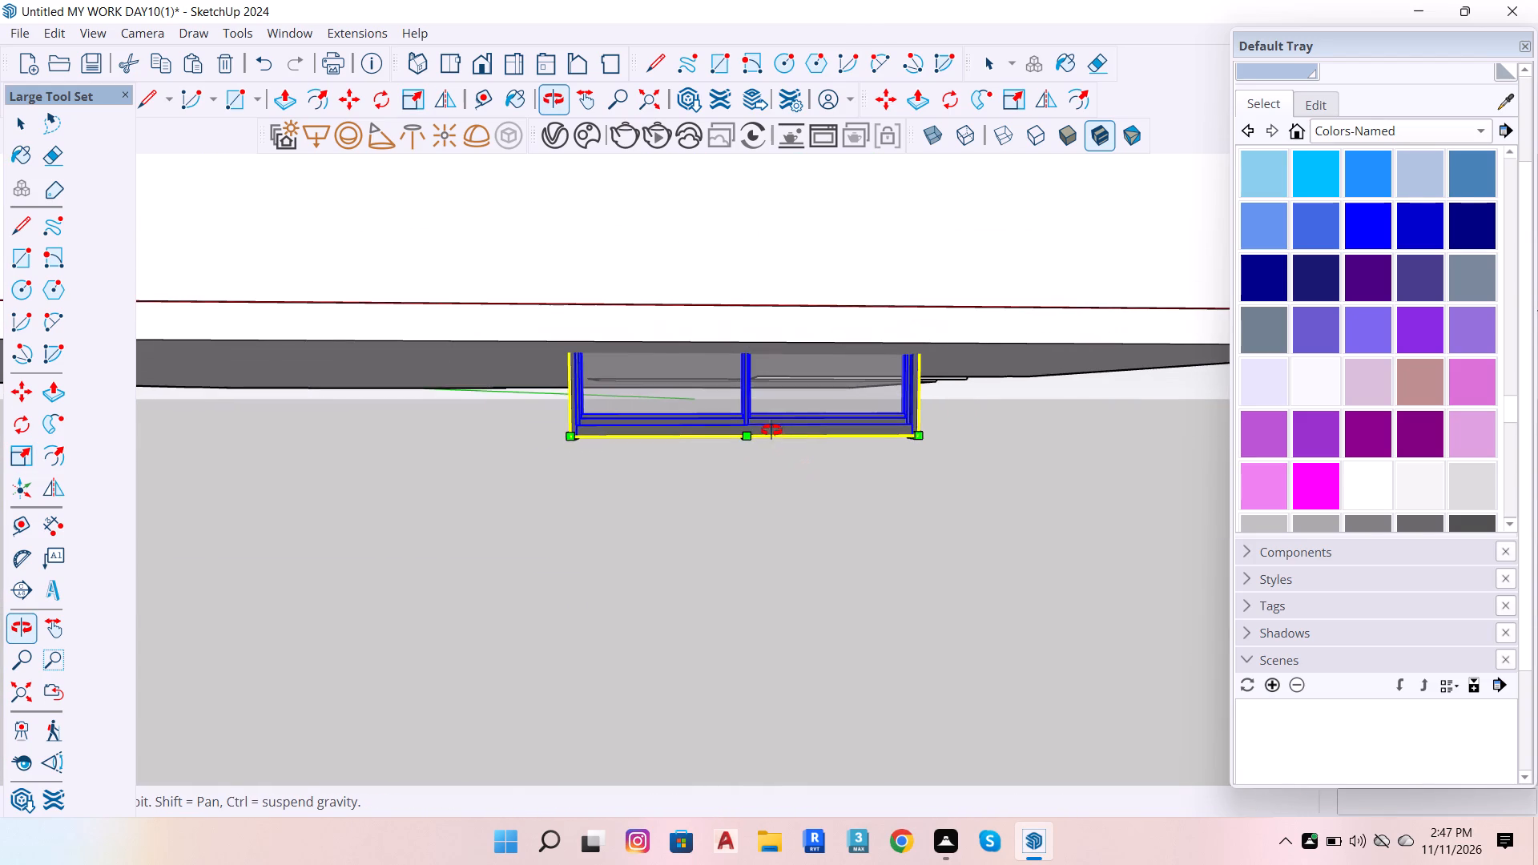
{"action": "key", "text": "space"}
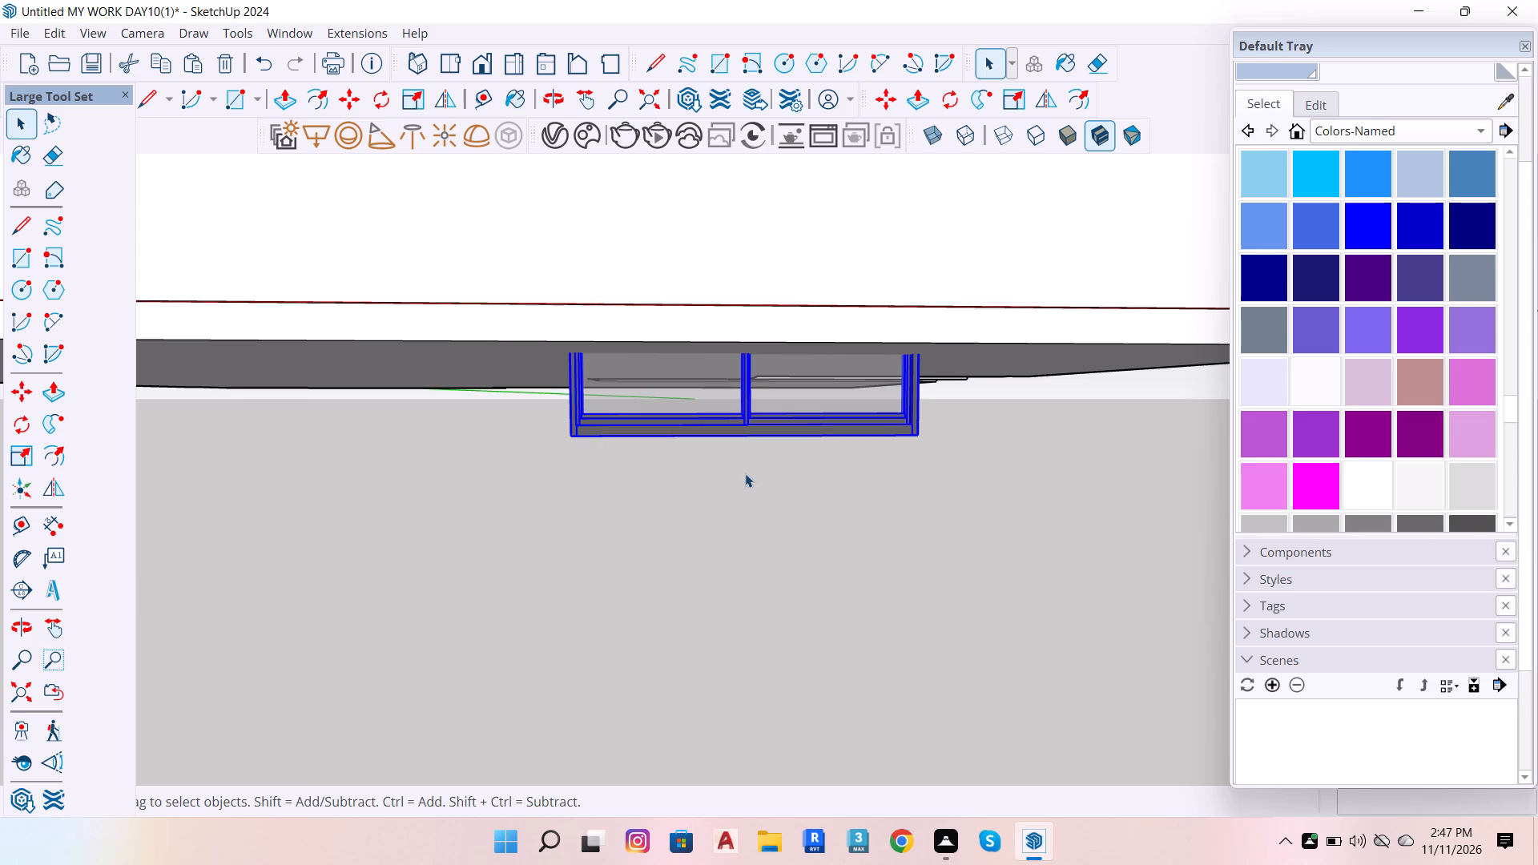
{"action": "key", "text": "s"}
{"action": "left_click_drag", "start_coordinate": [745, 480], "coordinate": [739, 451]}
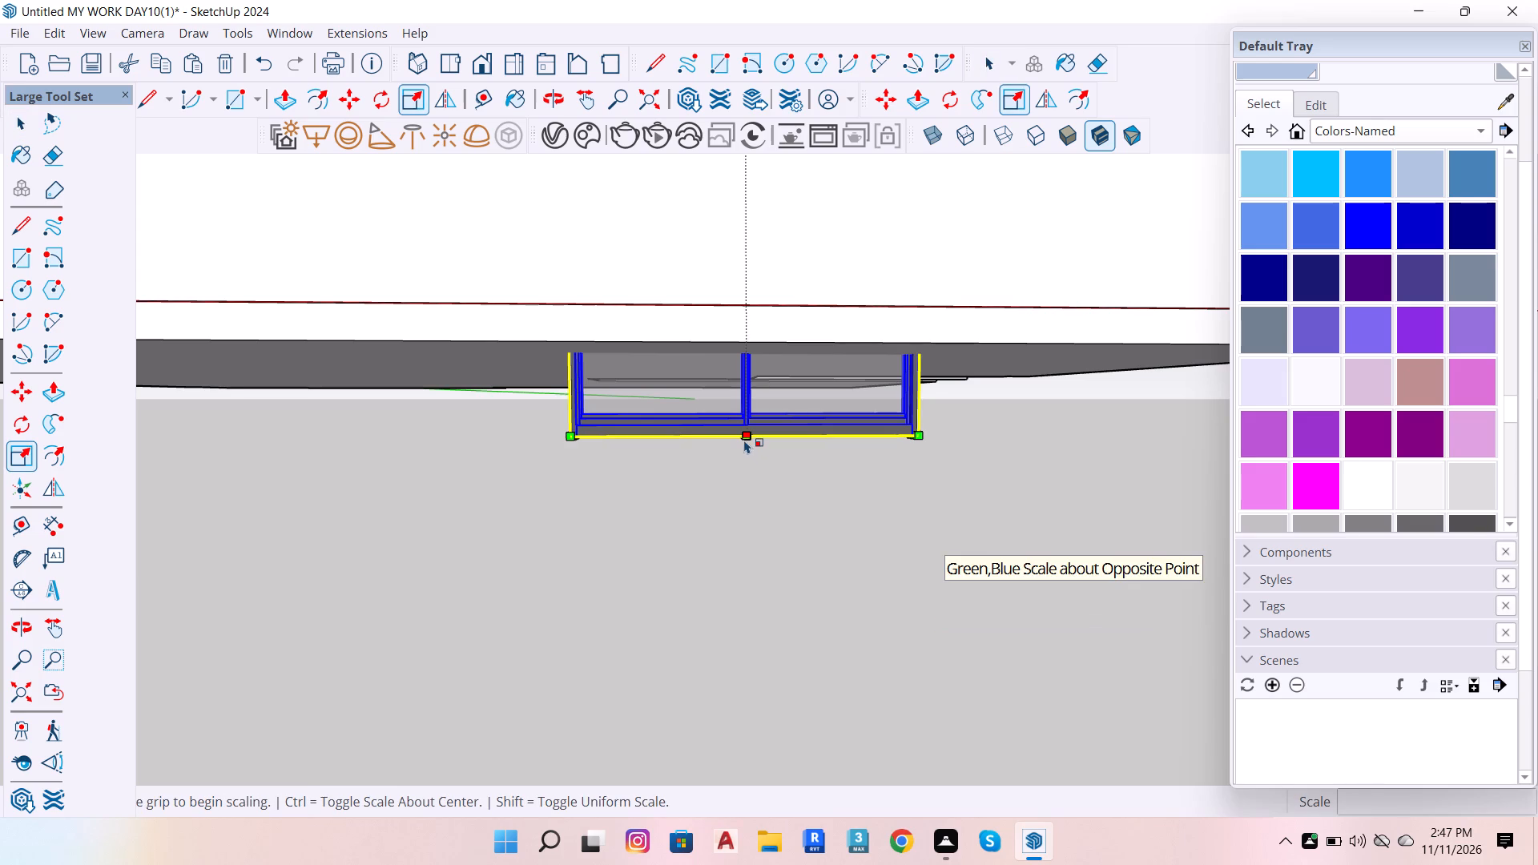
{"action": "scroll", "coordinate": [744, 440], "scroll_direction": "up", "scroll_amount": 7}
{"action": "scroll", "coordinate": [744, 433], "scroll_direction": "down", "scroll_amount": 7}
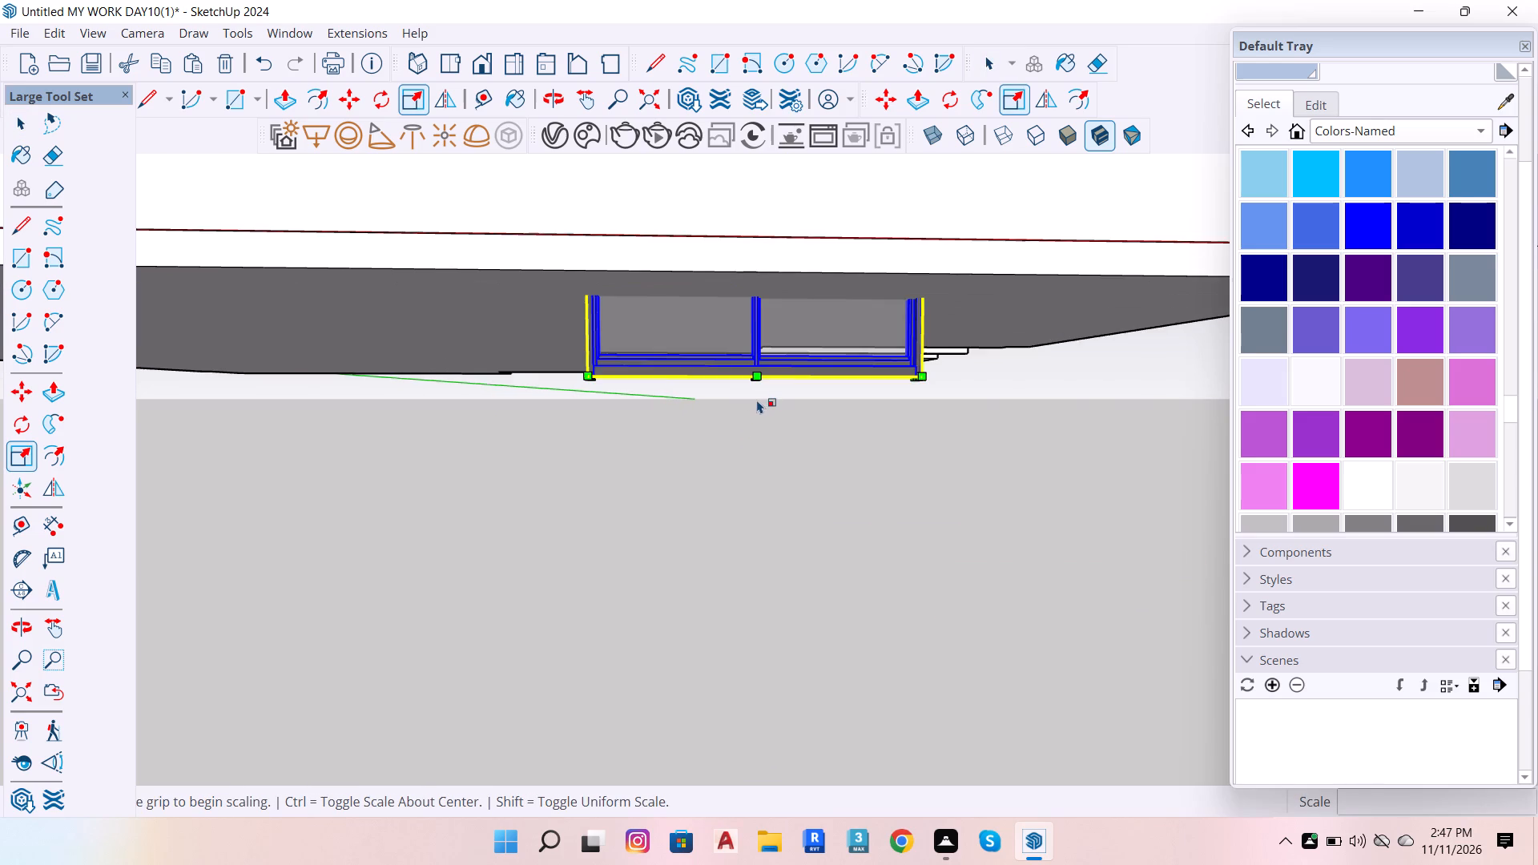
{"action": "scroll", "coordinate": [758, 395], "scroll_direction": "up", "scroll_amount": 5}
{"action": "scroll", "coordinate": [758, 391], "scroll_direction": "down", "scroll_amount": 3}
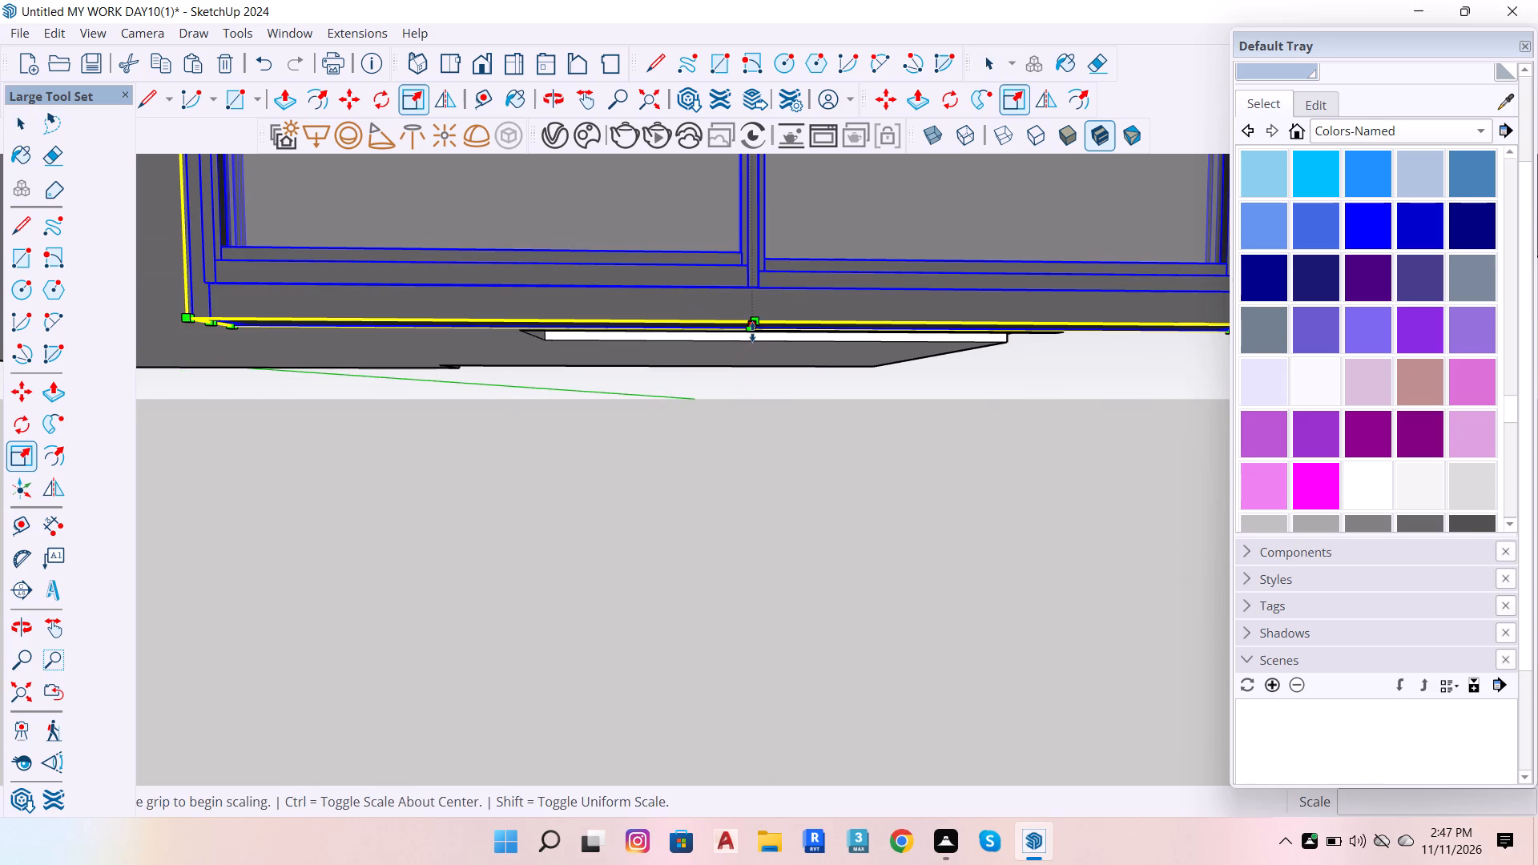
{"action": "left_click", "coordinate": [750, 332]}
{"action": "scroll", "coordinate": [744, 304], "scroll_direction": "down", "scroll_amount": 19}
{"action": "scroll", "coordinate": [771, 389], "scroll_direction": "down", "scroll_amount": 13}
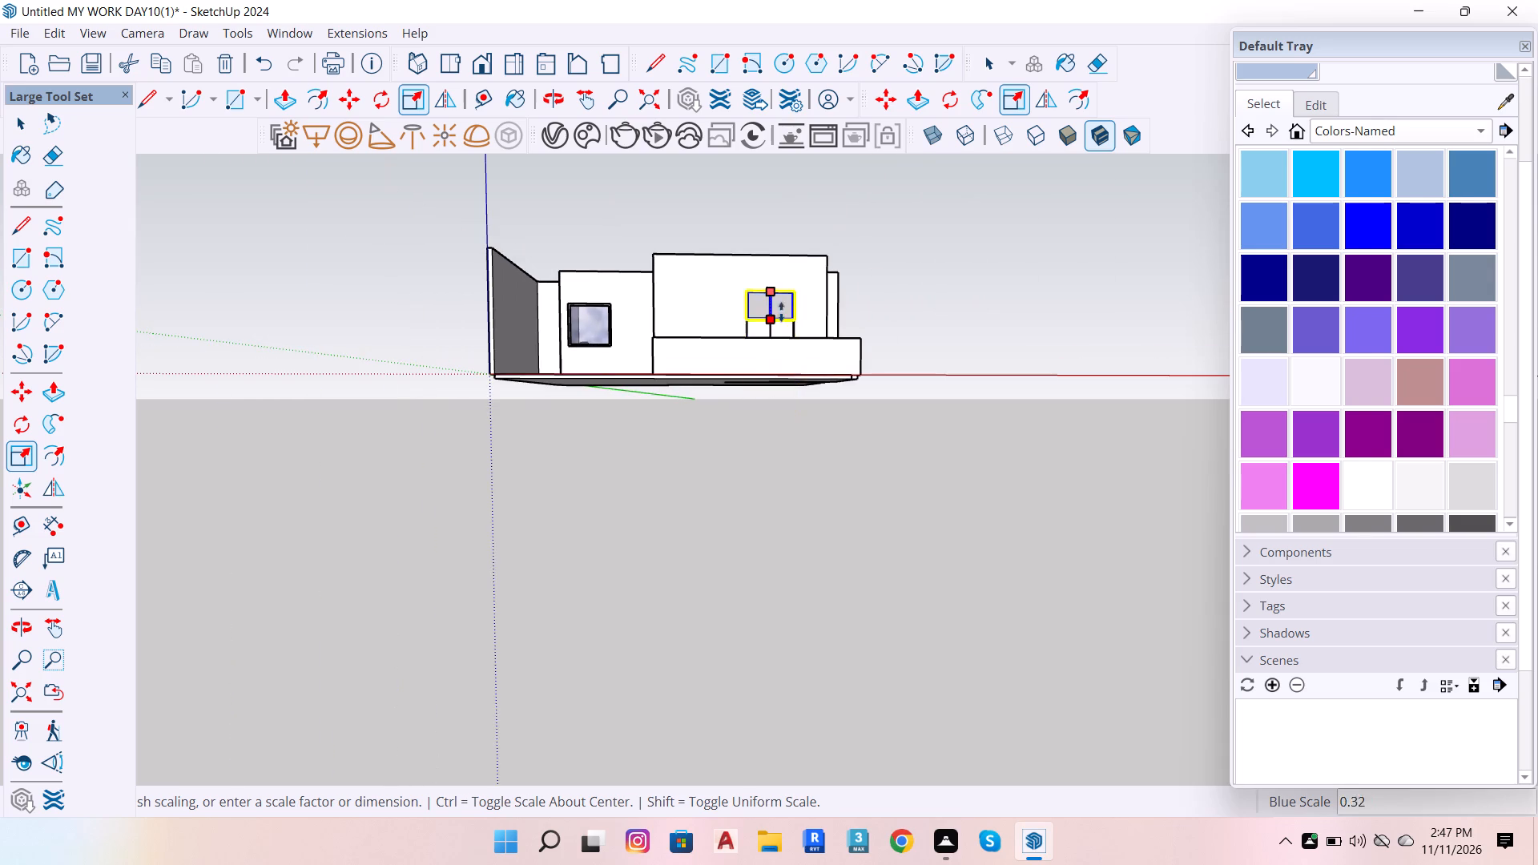
{"action": "scroll", "coordinate": [782, 308], "scroll_direction": "up", "scroll_amount": 16}
{"action": "scroll", "coordinate": [789, 333], "scroll_direction": "up", "scroll_amount": 13}
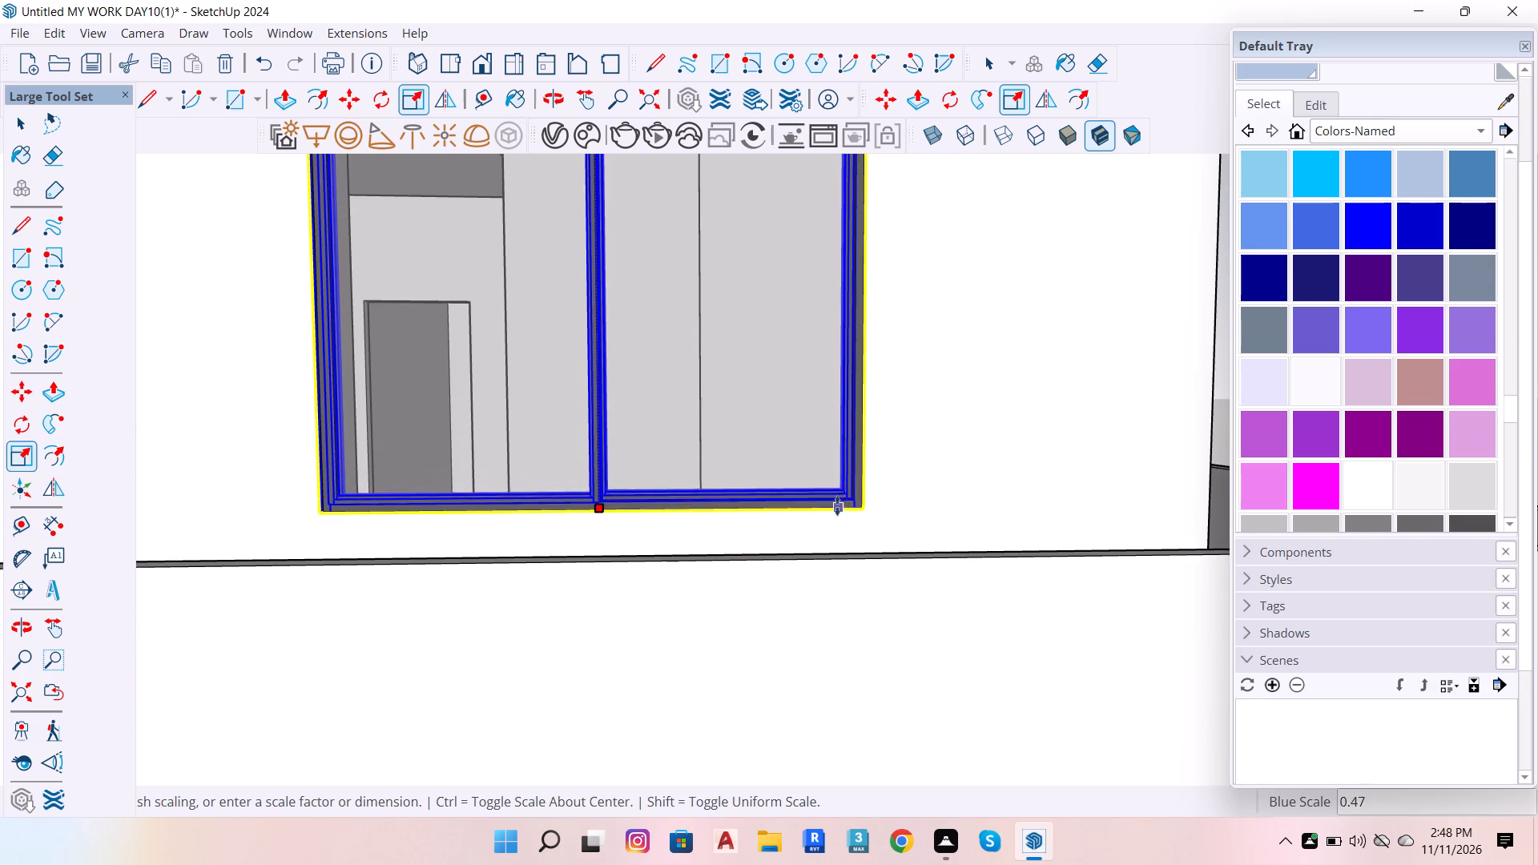
{"action": "scroll", "coordinate": [833, 507], "scroll_direction": "up", "scroll_amount": 7}
{"action": "left_click", "coordinate": [831, 510]}
{"action": "scroll", "coordinate": [858, 542], "scroll_direction": "down", "scroll_amount": 6}
{"action": "key", "text": "space"}
{"action": "scroll", "coordinate": [869, 545], "scroll_direction": "down", "scroll_amount": 2}
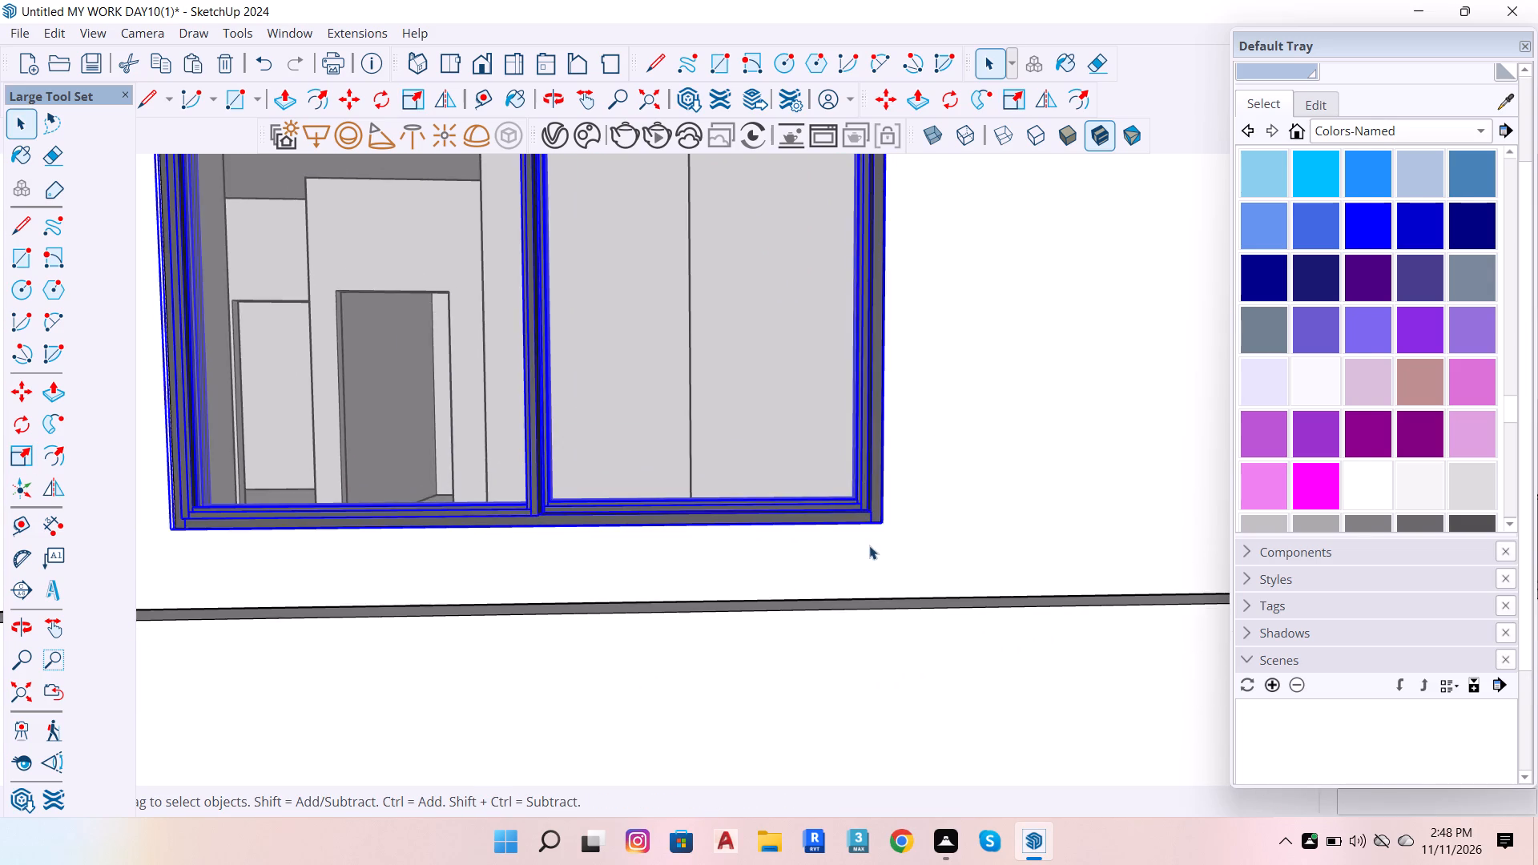
{"action": "scroll", "coordinate": [869, 545], "scroll_direction": "down", "scroll_amount": 14}
{"action": "scroll", "coordinate": [825, 306], "scroll_direction": "up", "scroll_amount": 7}
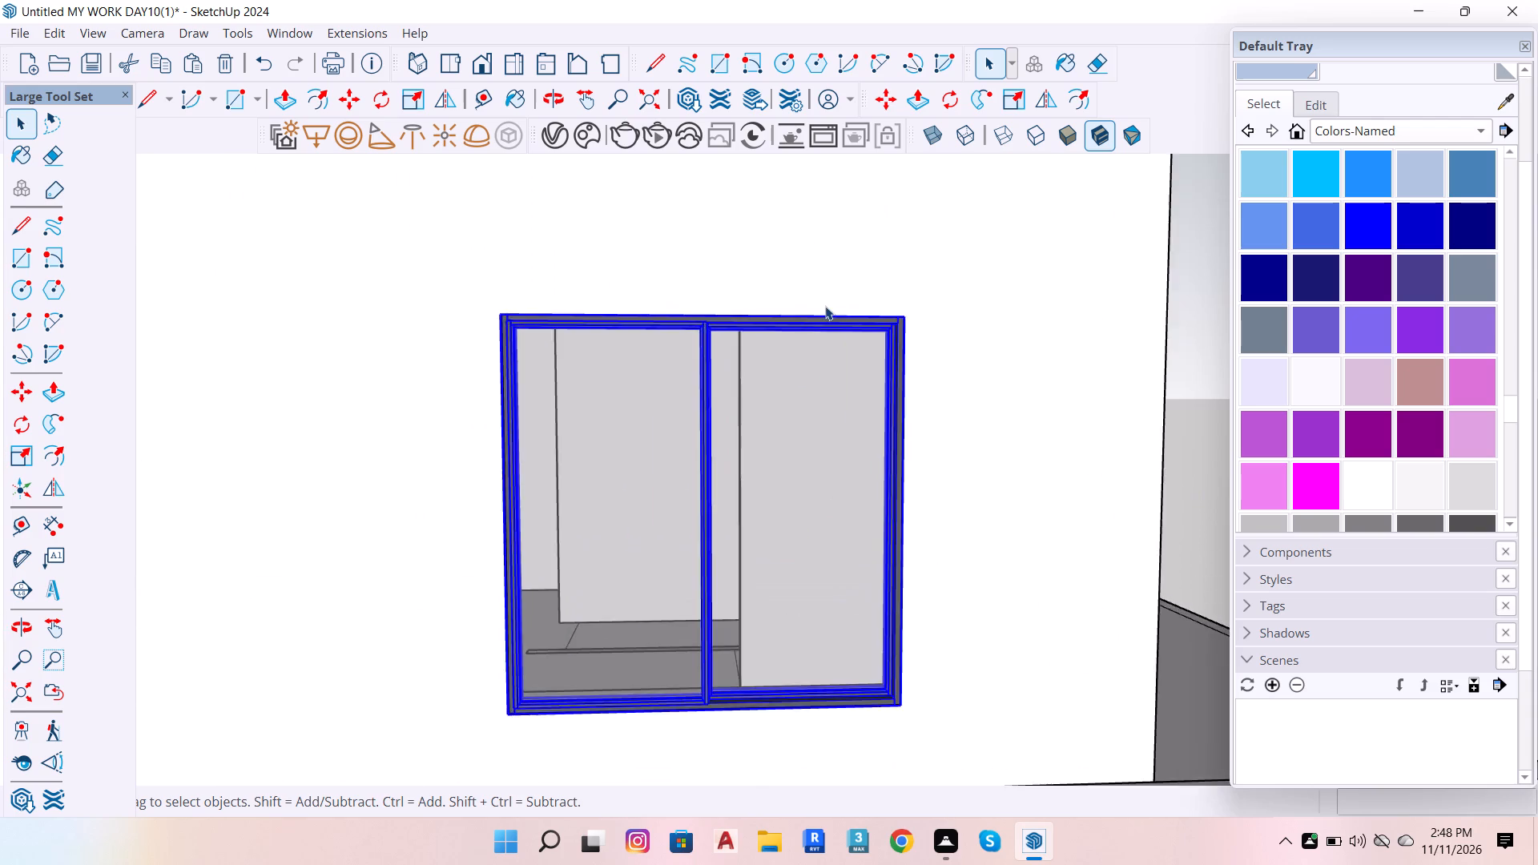
Scale the sliding door slightly along the red axis from its side edge so the frame meets the window opening's side.
{"action": "scroll", "coordinate": [825, 306], "scroll_direction": "up", "scroll_amount": 8}
{"action": "scroll", "coordinate": [235, 352], "scroll_direction": "up", "scroll_amount": 8}
{"action": "scroll", "coordinate": [278, 300], "scroll_direction": "up", "scroll_amount": 5}
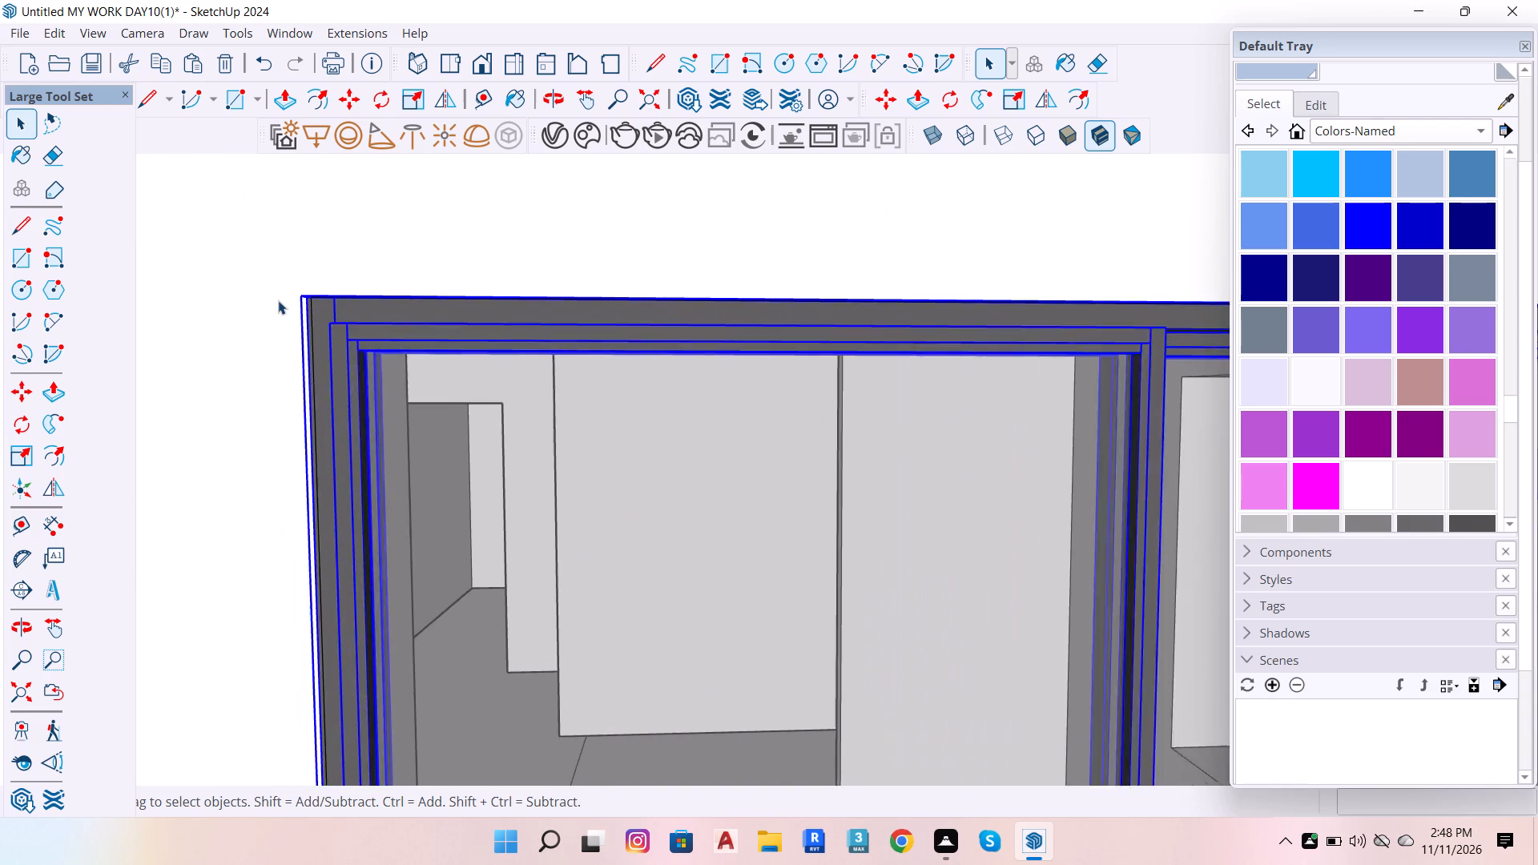
{"action": "scroll", "coordinate": [278, 300], "scroll_direction": "up", "scroll_amount": 18}
{"action": "scroll", "coordinate": [355, 321], "scroll_direction": "up", "scroll_amount": 7}
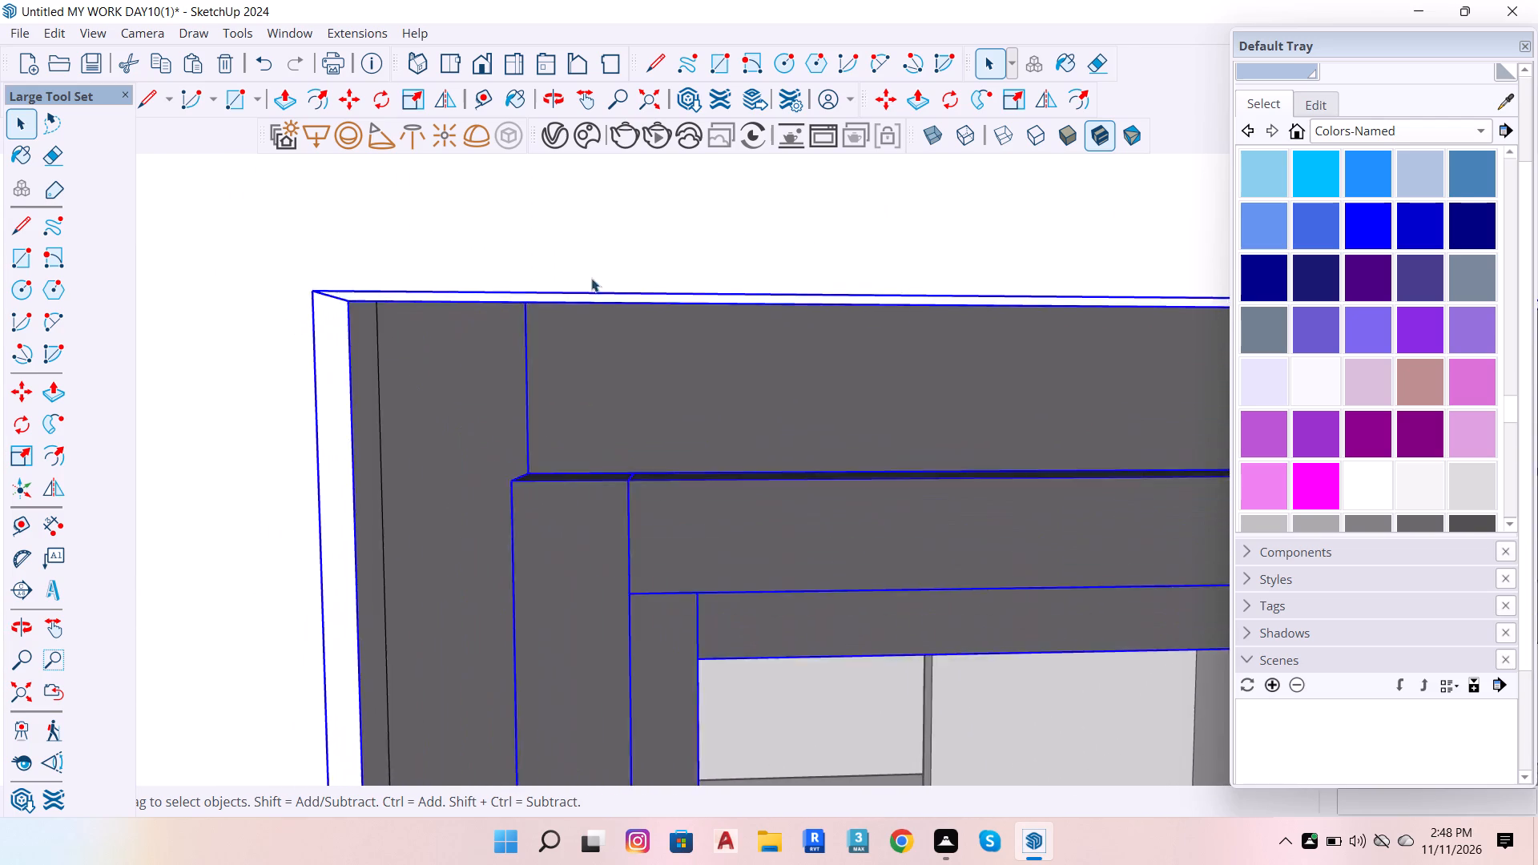
{"action": "scroll", "coordinate": [624, 278], "scroll_direction": "down", "scroll_amount": 8}
{"action": "scroll", "coordinate": [417, 325], "scroll_direction": "up", "scroll_amount": 6}
{"action": "left_click", "coordinate": [566, 315]}
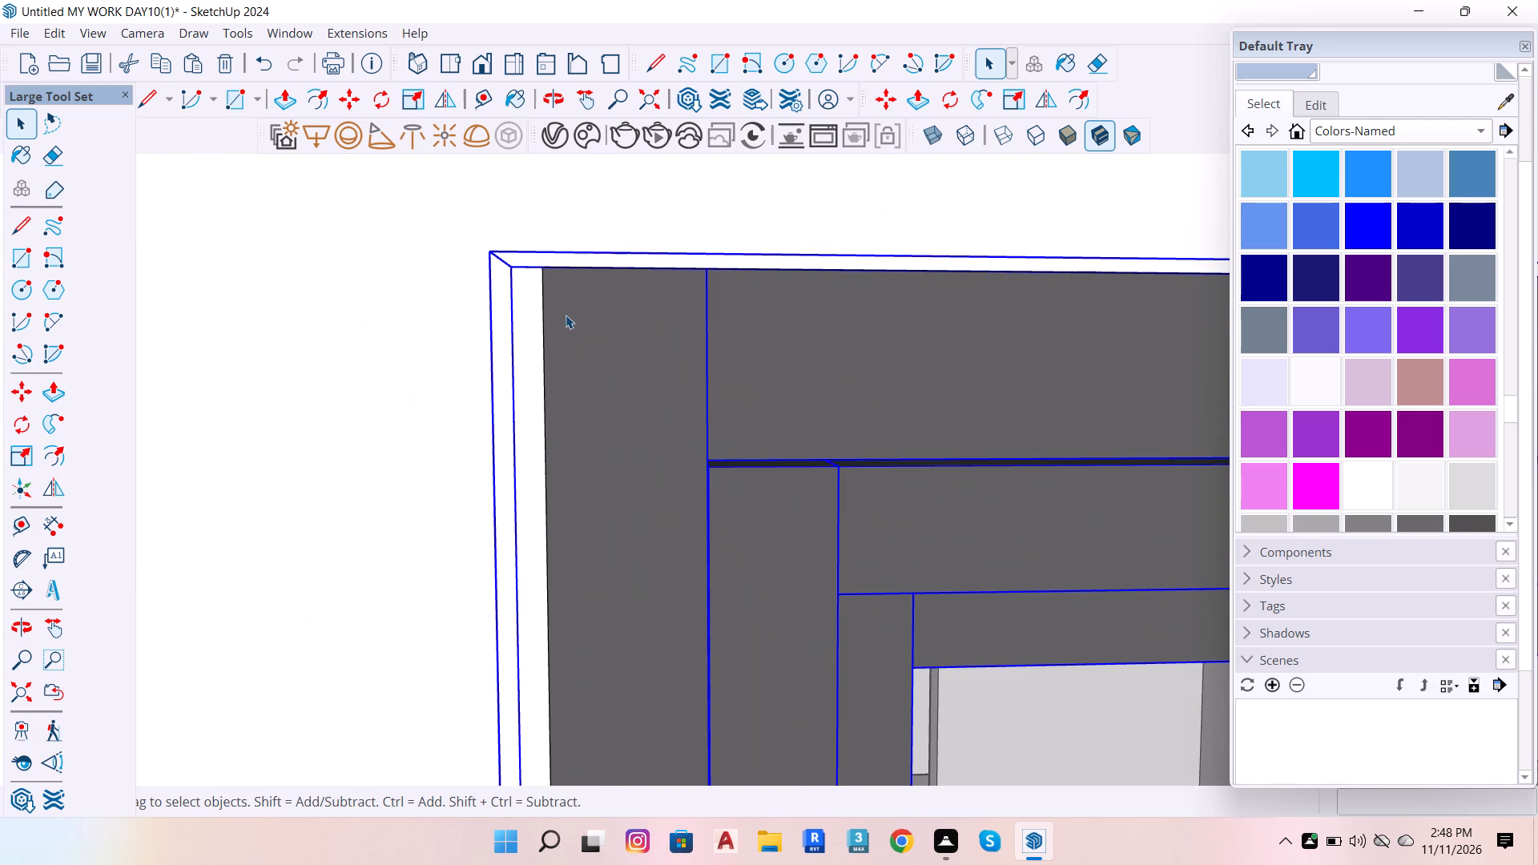
{"action": "key", "text": "s"}
{"action": "scroll", "coordinate": [631, 326], "scroll_direction": "down", "scroll_amount": 6}
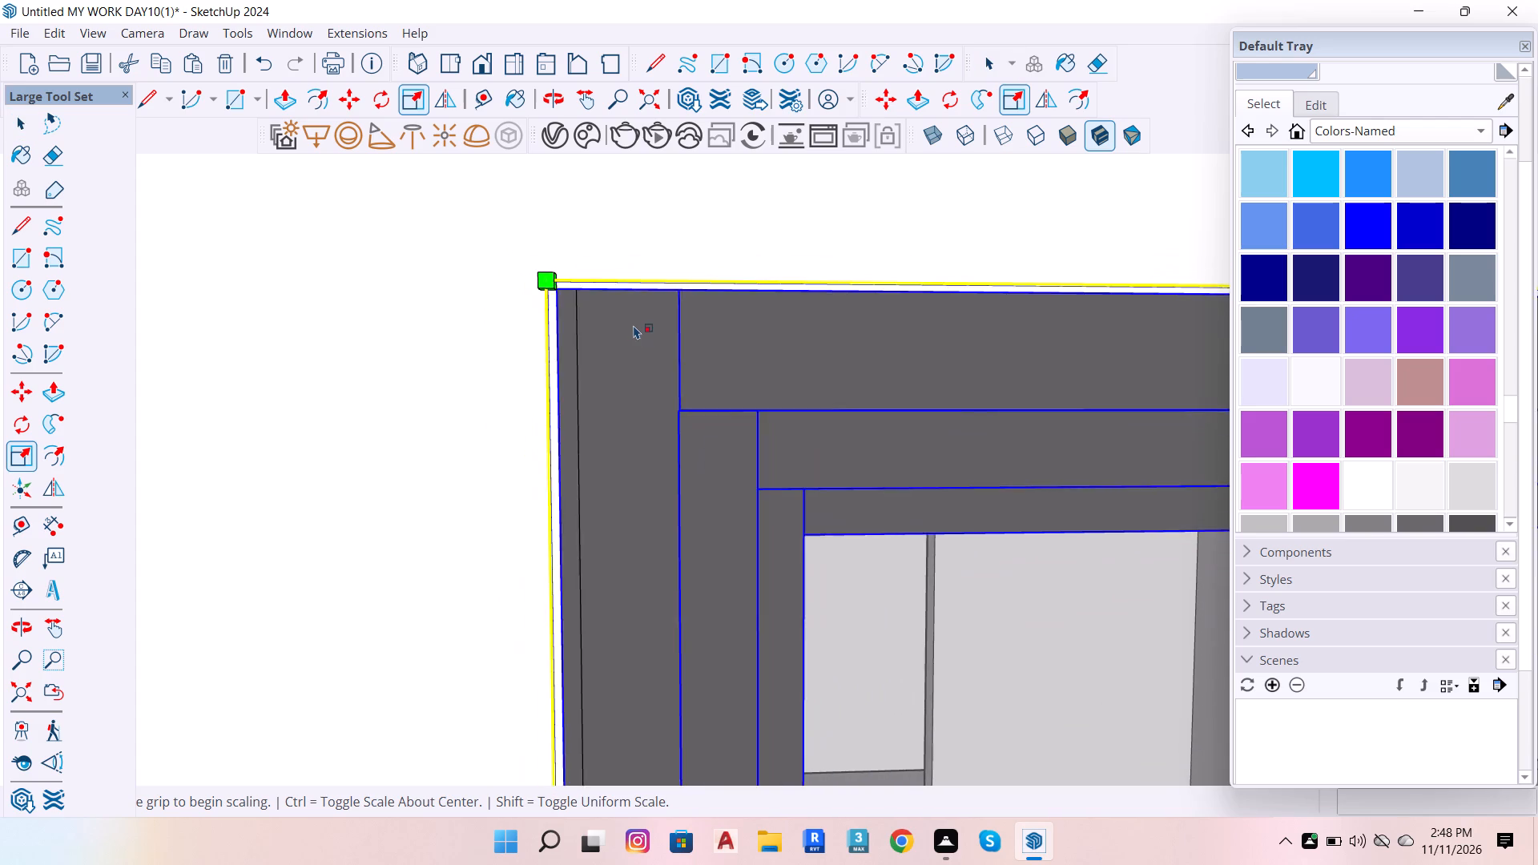
{"action": "scroll", "coordinate": [635, 326], "scroll_direction": "down", "scroll_amount": 12}
{"action": "scroll", "coordinate": [622, 411], "scroll_direction": "down", "scroll_amount": 5}
{"action": "scroll", "coordinate": [547, 461], "scroll_direction": "down", "scroll_amount": 5}
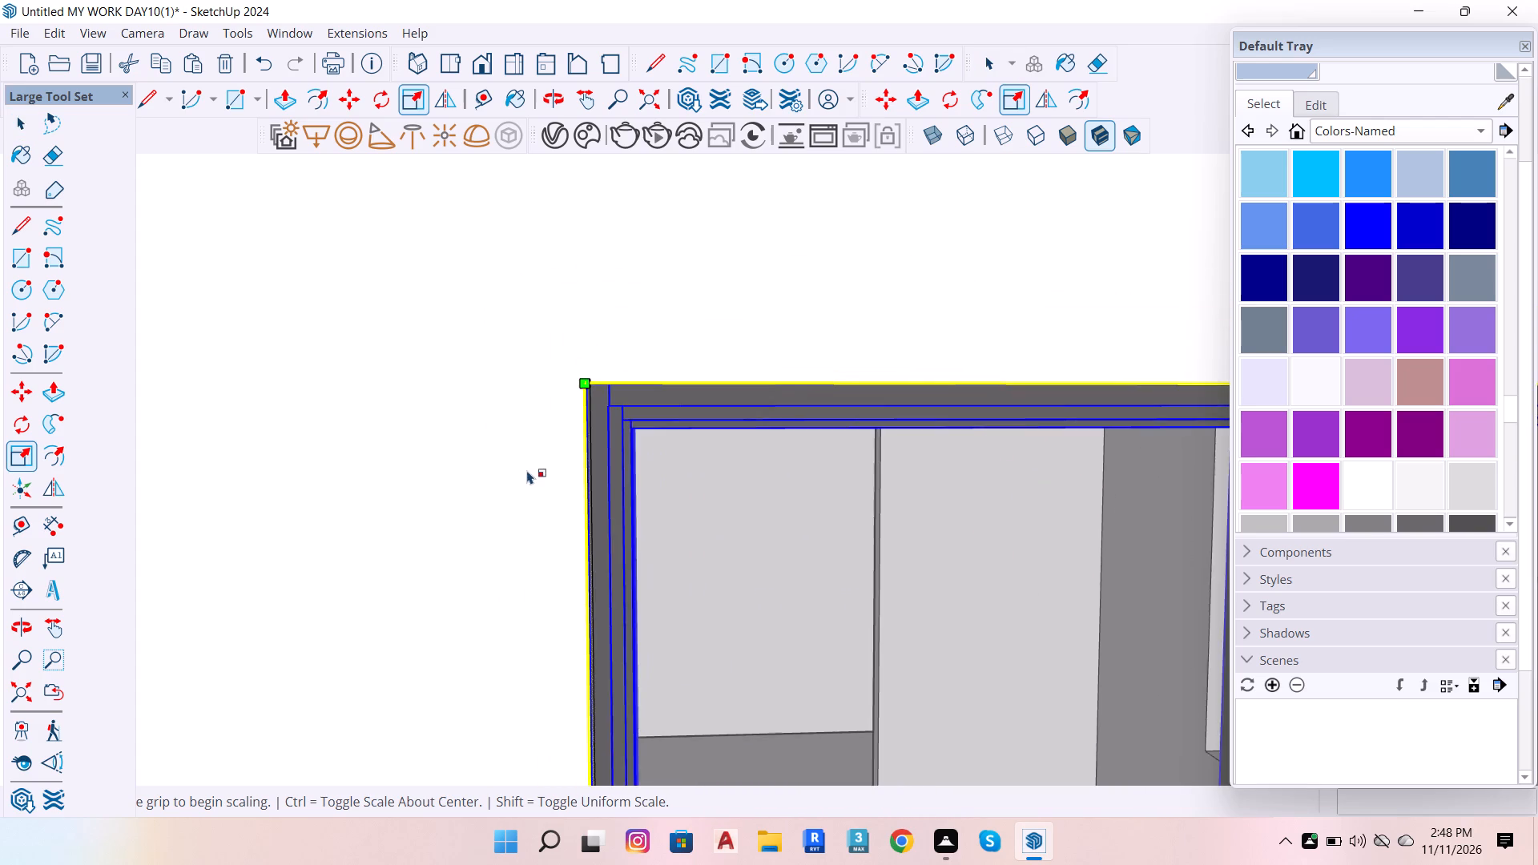
{"action": "scroll", "coordinate": [533, 463], "scroll_direction": "down", "scroll_amount": 6}
{"action": "scroll", "coordinate": [610, 503], "scroll_direction": "down", "scroll_amount": 5}
{"action": "scroll", "coordinate": [622, 681], "scroll_direction": "down", "scroll_amount": 3}
{"action": "scroll", "coordinate": [642, 455], "scroll_direction": "down", "scroll_amount": 2}
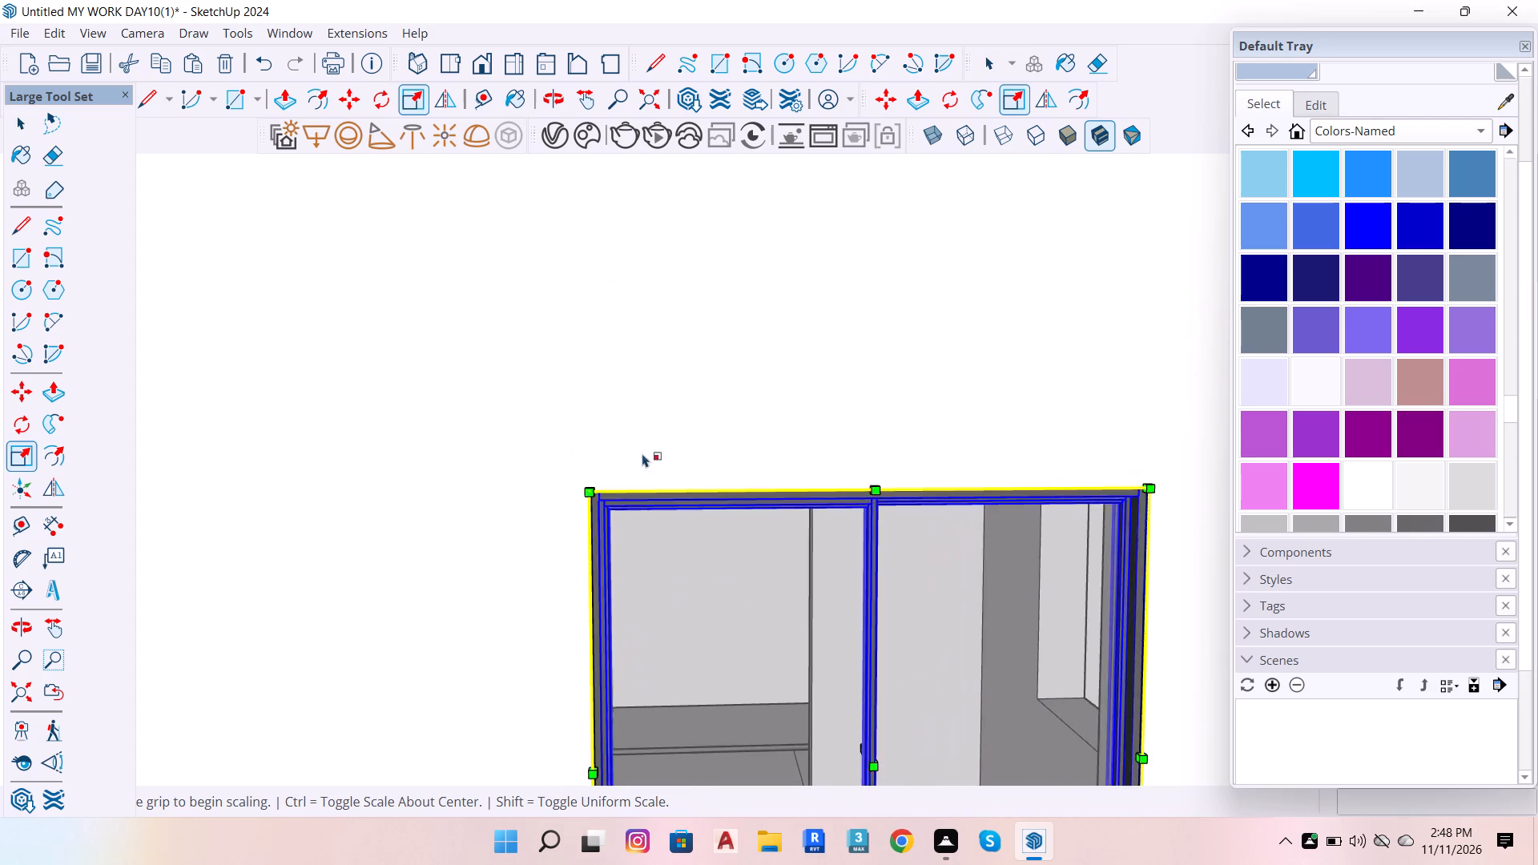
{"action": "scroll", "coordinate": [642, 453], "scroll_direction": "down", "scroll_amount": 4}
{"action": "scroll", "coordinate": [554, 654], "scroll_direction": "up", "scroll_amount": 8}
{"action": "scroll", "coordinate": [660, 656], "scroll_direction": "up", "scroll_amount": 10}
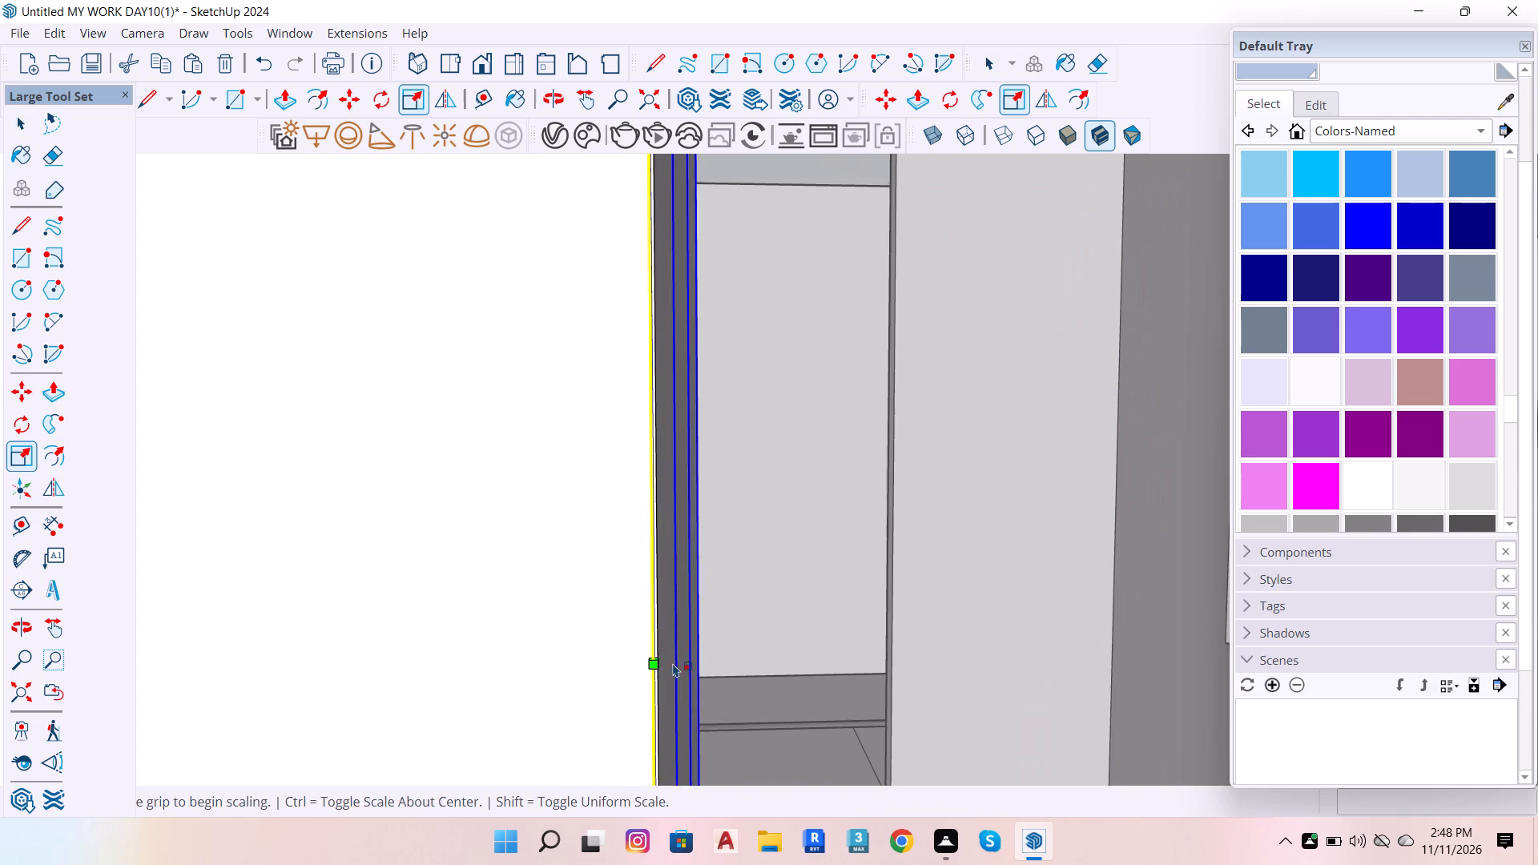
{"action": "scroll", "coordinate": [673, 663], "scroll_direction": "up", "scroll_amount": 4}
{"action": "scroll", "coordinate": [635, 633], "scroll_direction": "down", "scroll_amount": 7}
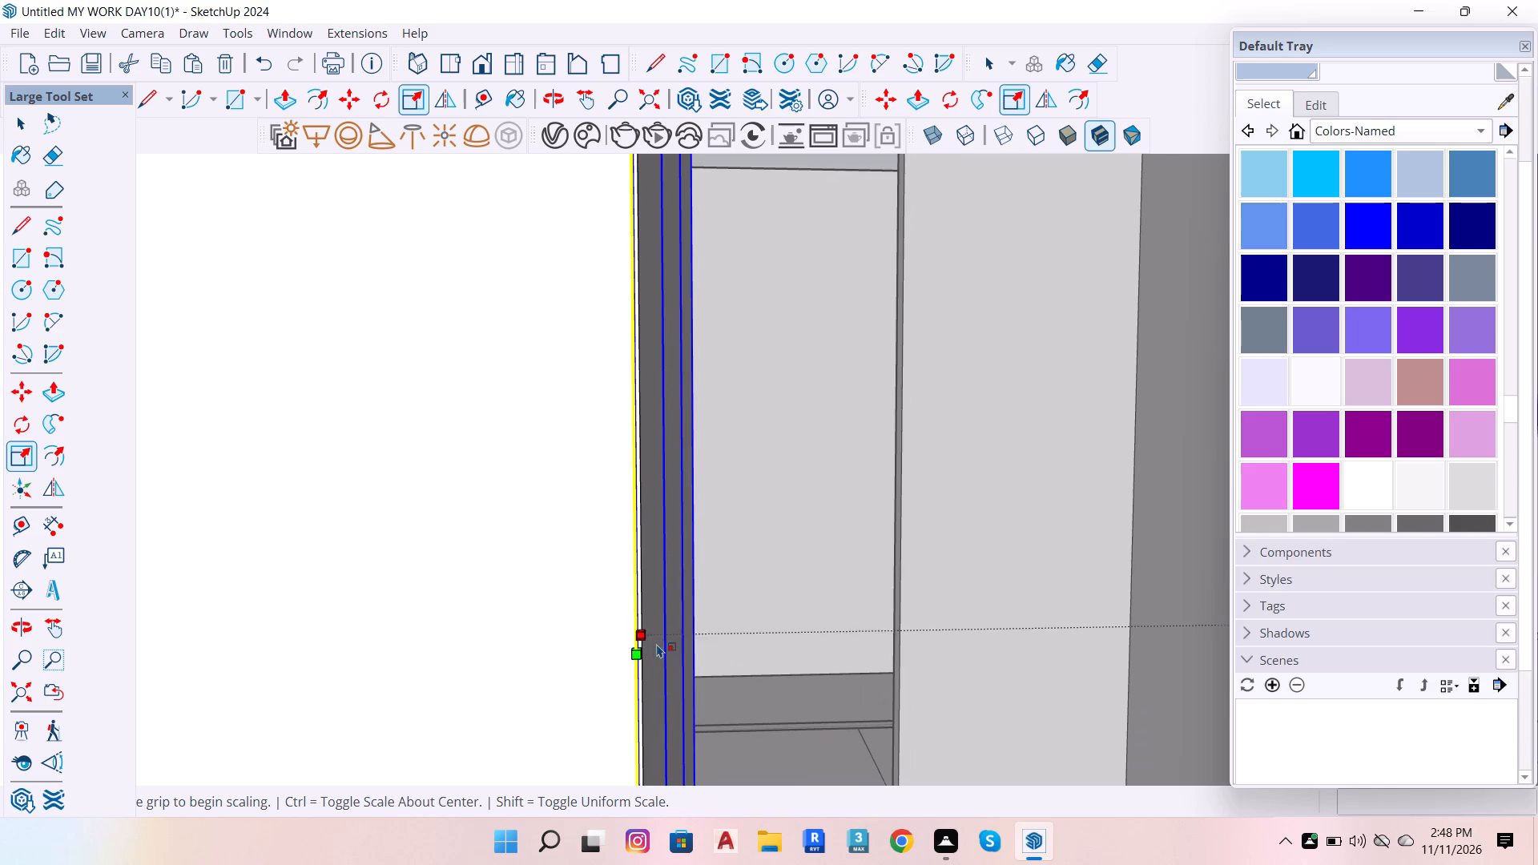
{"action": "left_click", "coordinate": [641, 638]}
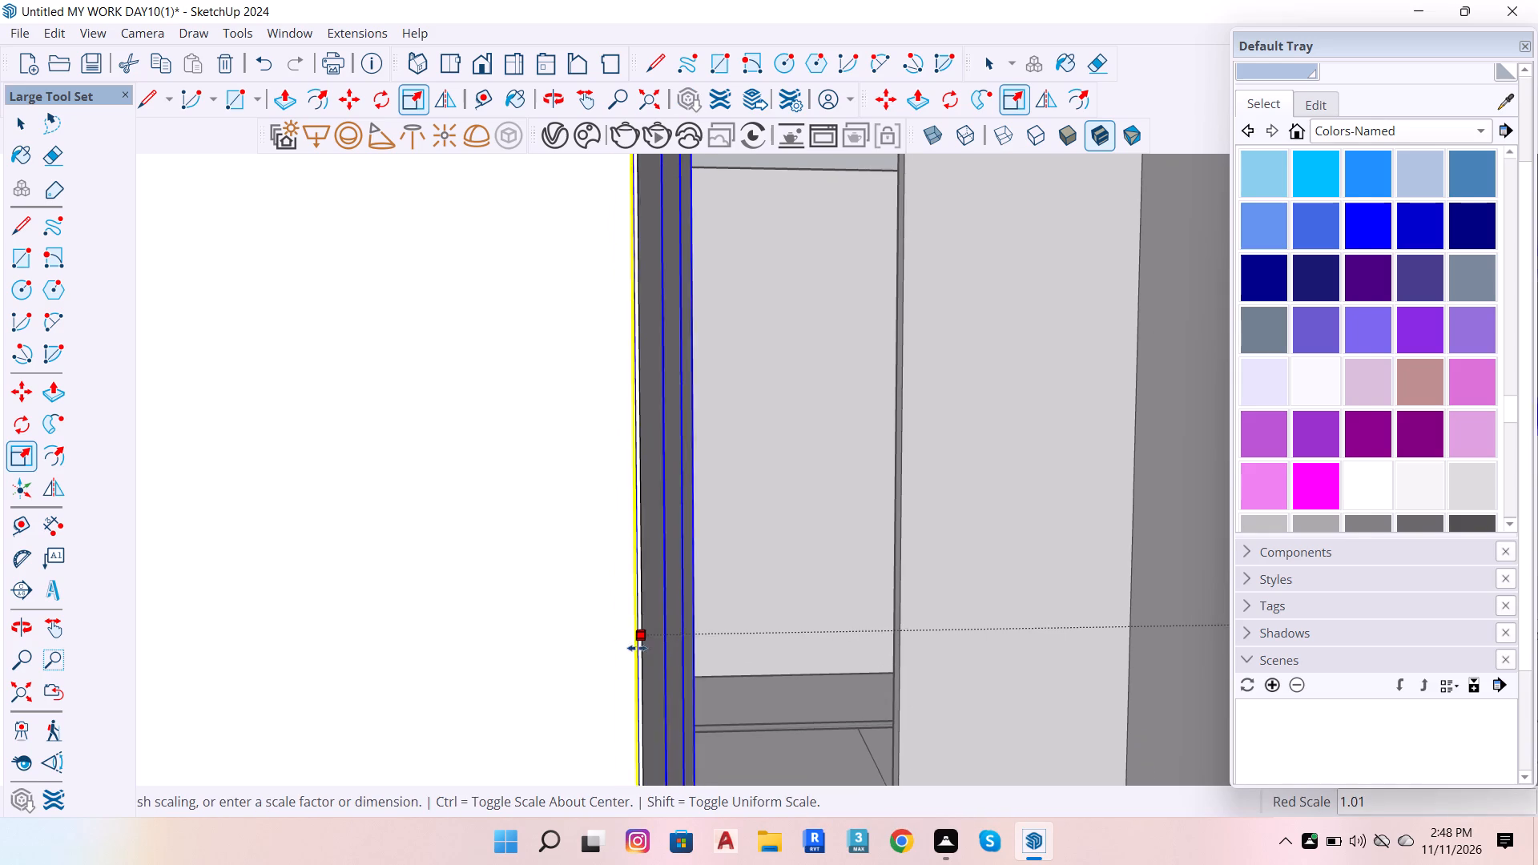
{"action": "scroll", "coordinate": [643, 647], "scroll_direction": "up", "scroll_amount": 4}
{"action": "left_click", "coordinate": [644, 646]}
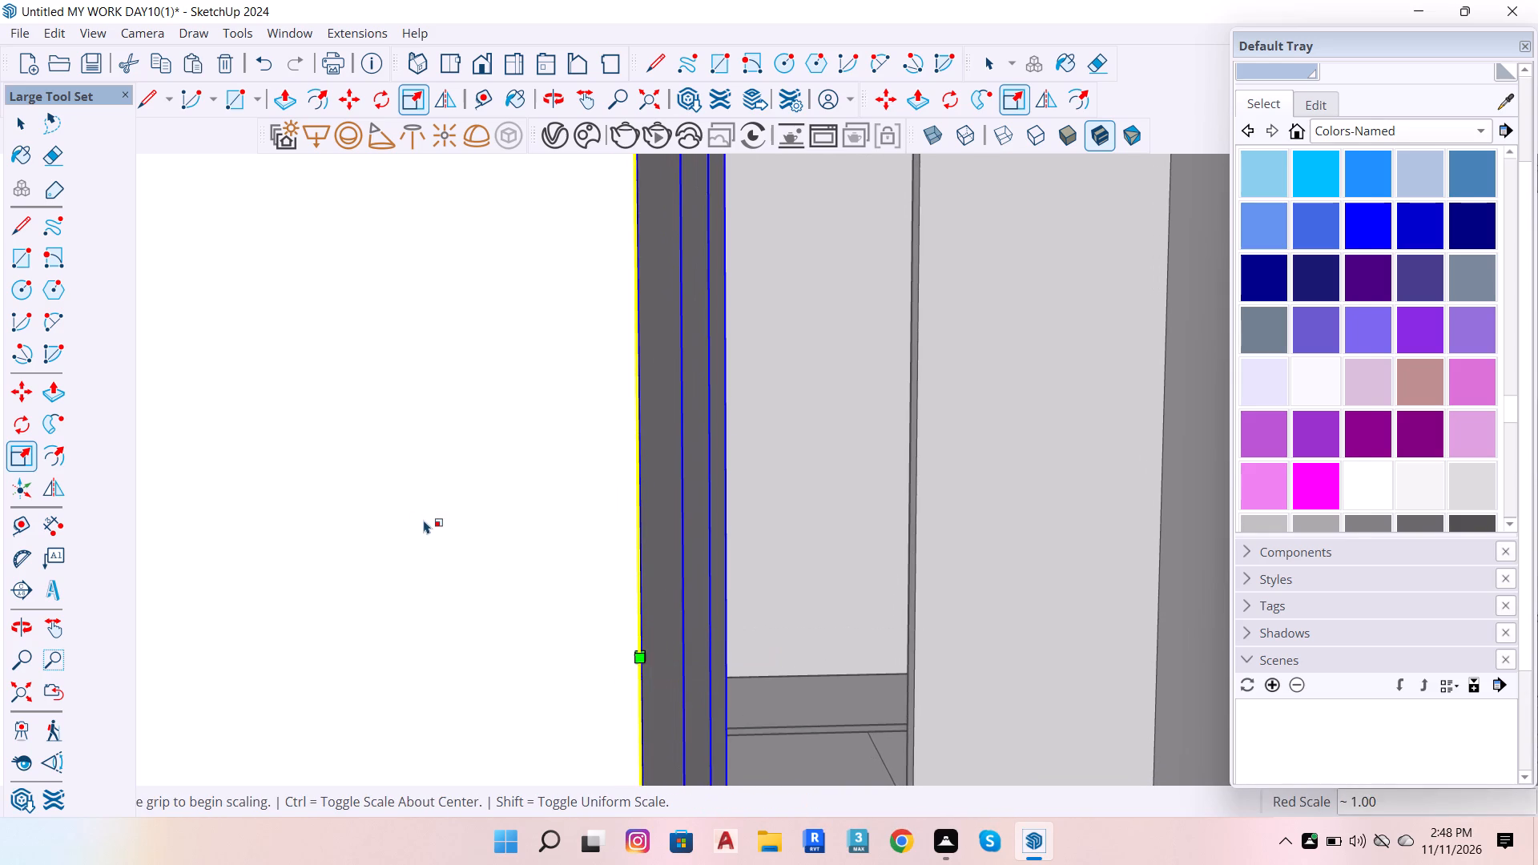
{"action": "scroll", "coordinate": [415, 517], "scroll_direction": "down", "scroll_amount": 7}
{"action": "scroll", "coordinate": [574, 420], "scroll_direction": "down", "scroll_amount": 20}
{"action": "key", "text": "space"}
{"action": "scroll", "coordinate": [562, 441], "scroll_direction": "down", "scroll_amount": 5}
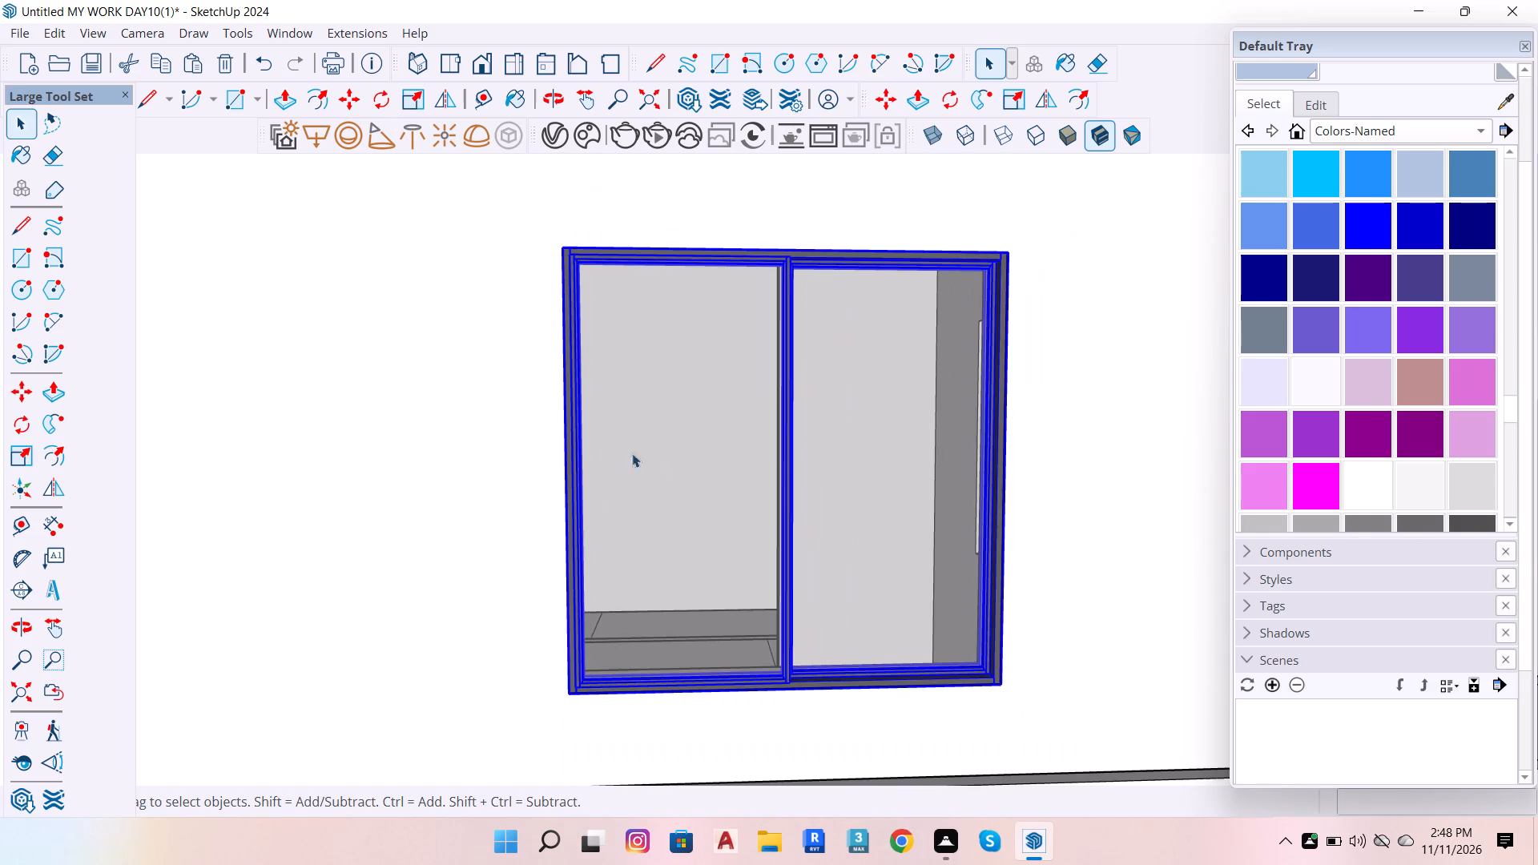
Examine how the sliding door's opposite side edge fits against the window opening.
{"action": "scroll", "coordinate": [961, 506], "scroll_direction": "up", "scroll_amount": 7}
{"action": "scroll", "coordinate": [1063, 503], "scroll_direction": "up", "scroll_amount": 8}
{"action": "scroll", "coordinate": [943, 528], "scroll_direction": "up", "scroll_amount": 8}
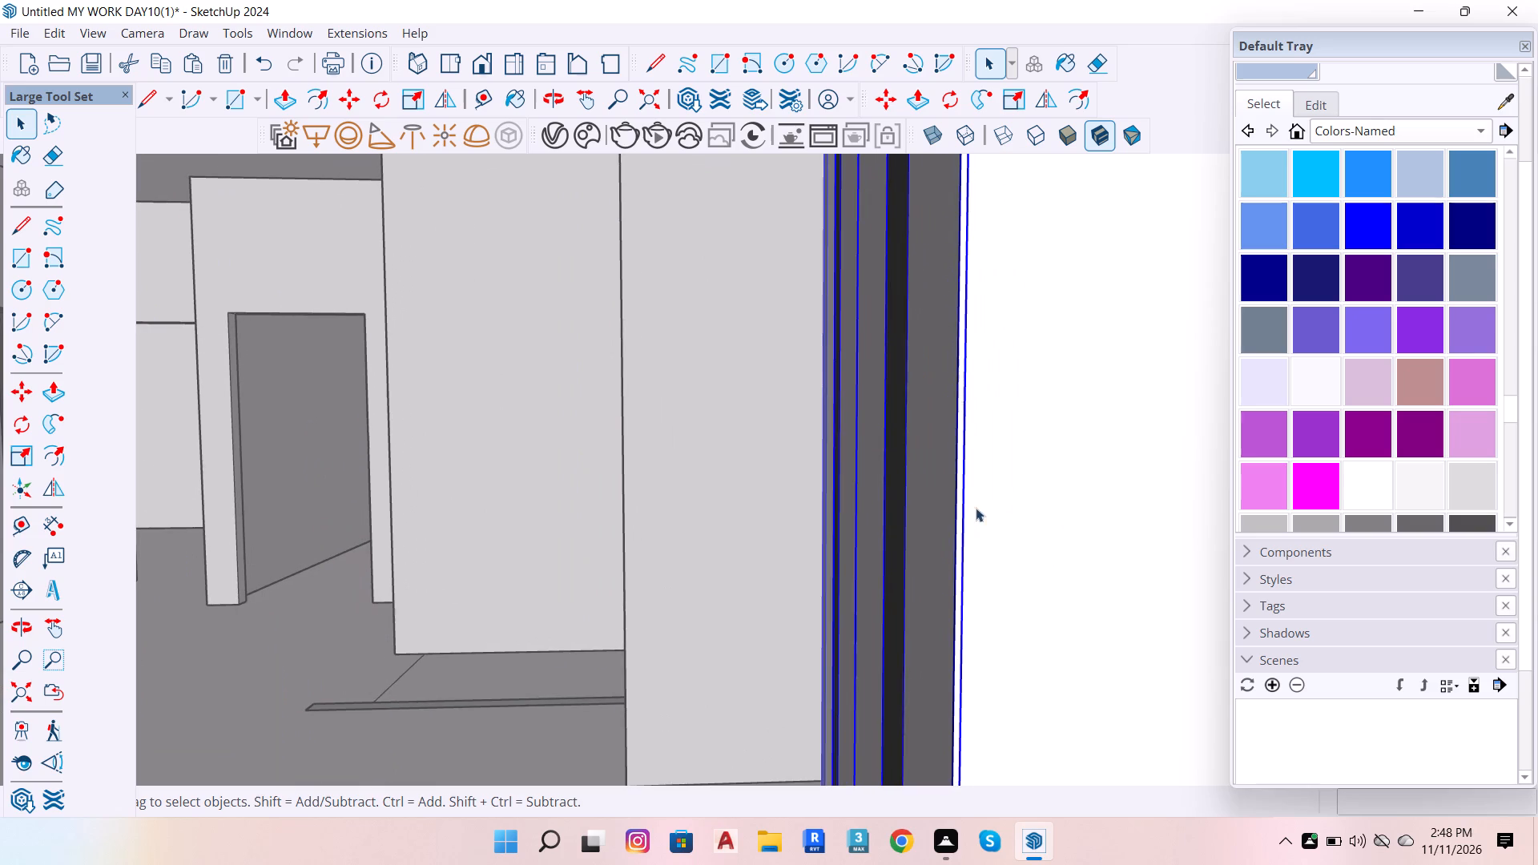
{"action": "scroll", "coordinate": [967, 461], "scroll_direction": "down", "scroll_amount": 4}
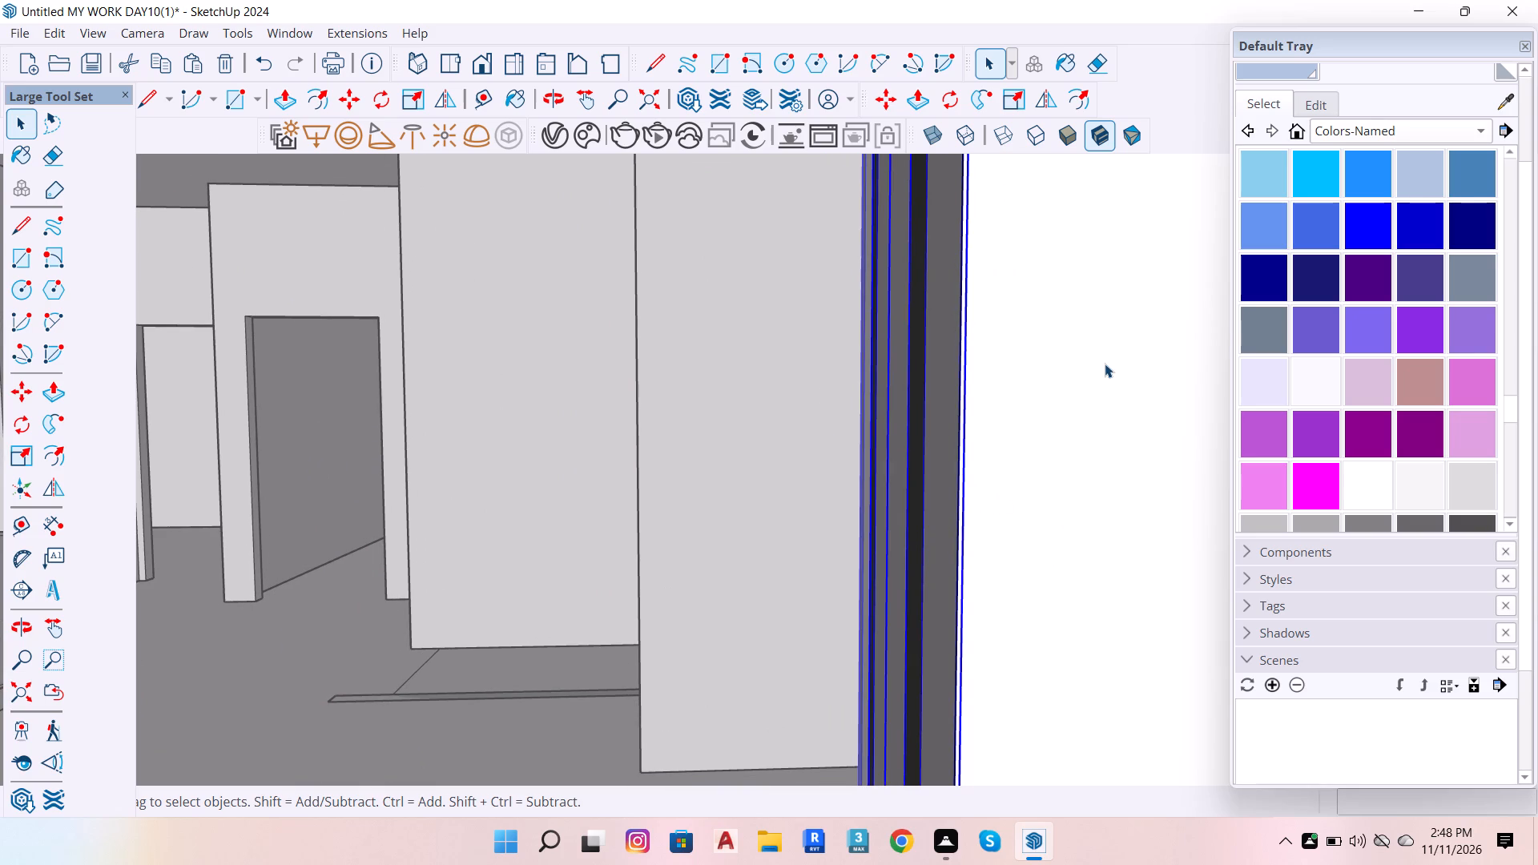
{"action": "scroll", "coordinate": [1021, 404], "scroll_direction": "down", "scroll_amount": 5}
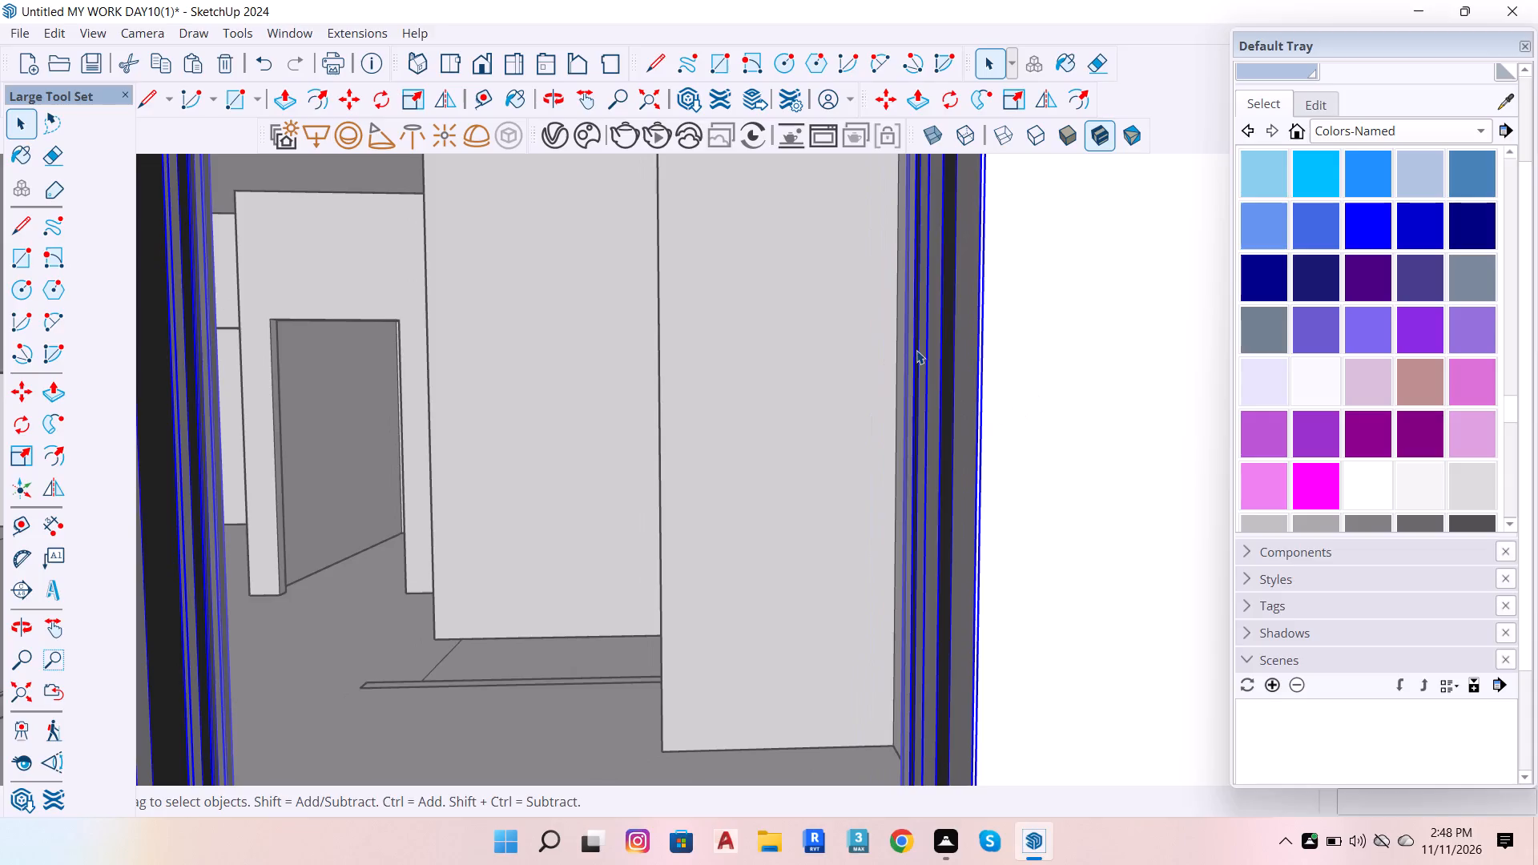
{"action": "scroll", "coordinate": [876, 288], "scroll_direction": "down", "scroll_amount": 20}
{"action": "scroll", "coordinate": [876, 288], "scroll_direction": "down", "scroll_amount": 1}
{"action": "scroll", "coordinate": [859, 597], "scroll_direction": "down", "scroll_amount": 8}
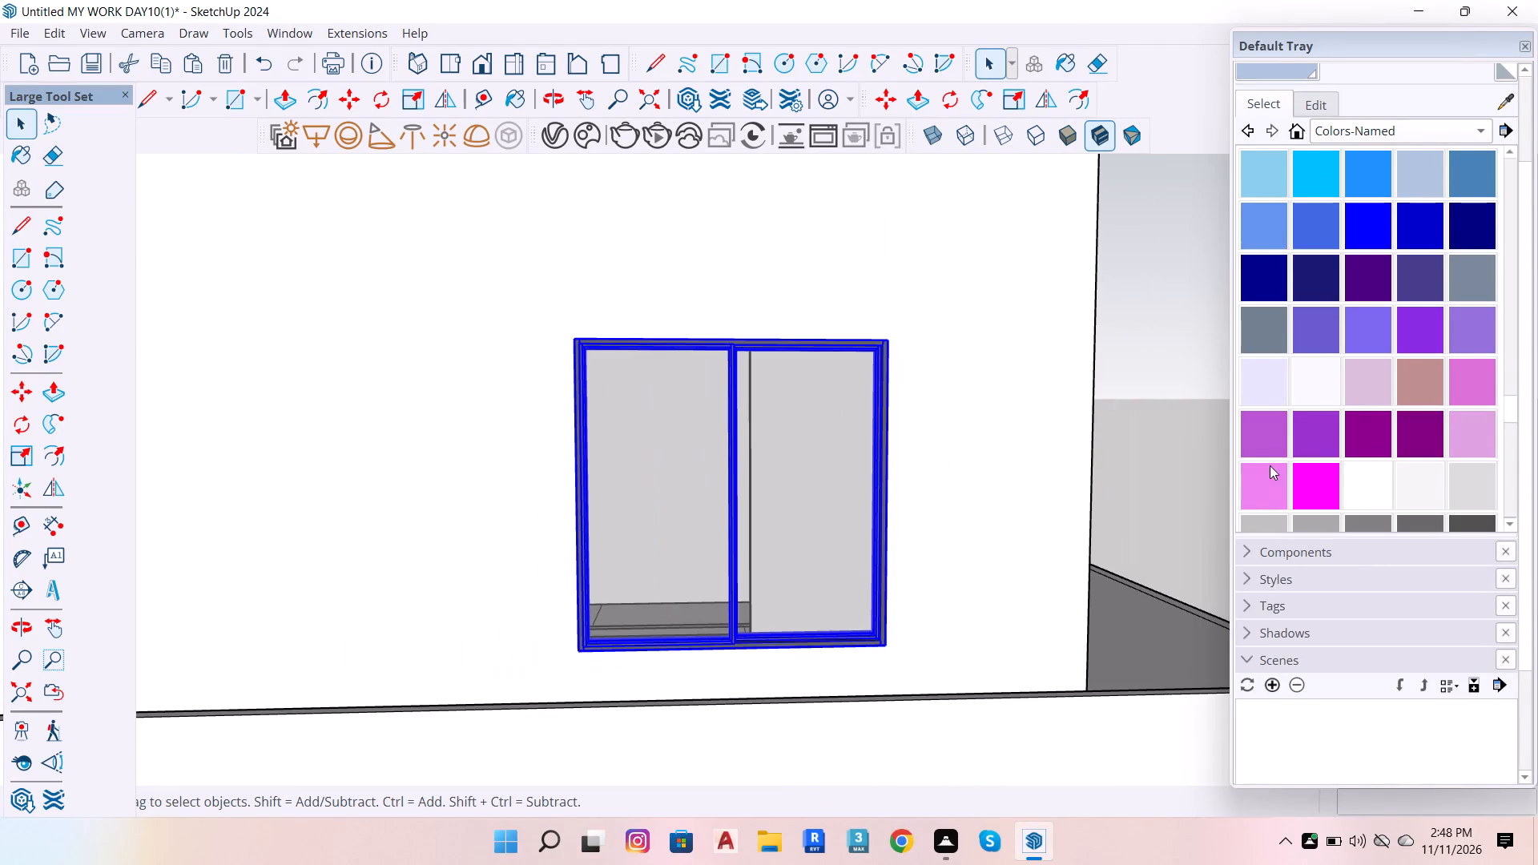
{"action": "left_click", "coordinate": [1182, 435]}
Move the sliding door 1 13/16" from its frame's lower corner, recessing it into the wall's window opening.
{"action": "scroll", "coordinate": [891, 563], "scroll_direction": "down", "scroll_amount": 6}
{"action": "scroll", "coordinate": [928, 532], "scroll_direction": "up", "scroll_amount": 12}
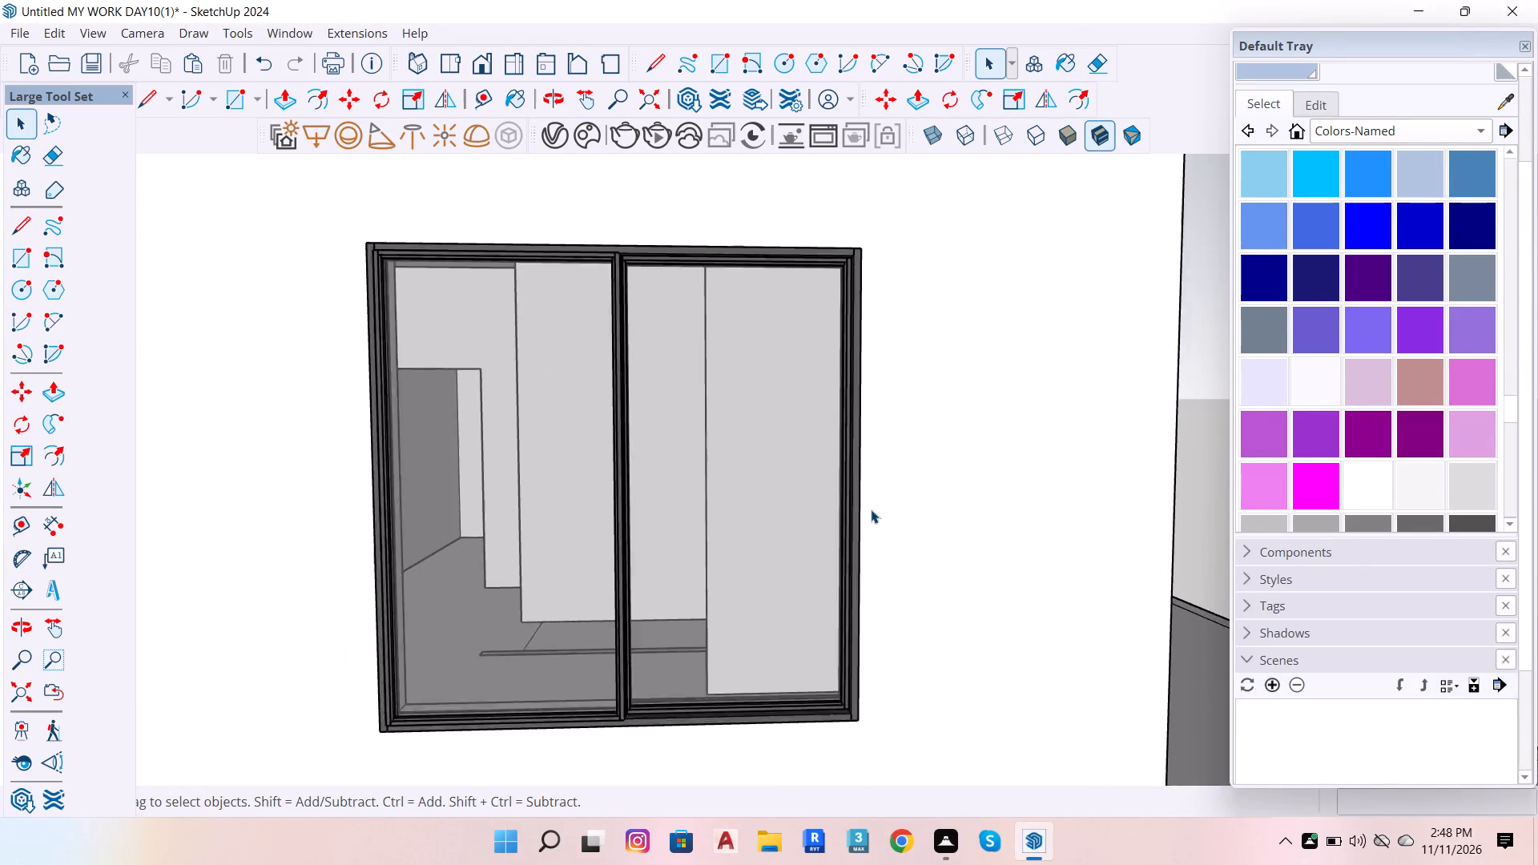
{"action": "scroll", "coordinate": [871, 509], "scroll_direction": "up", "scroll_amount": 14}
{"action": "key", "text": "o"}
{"action": "left_click_drag", "start_coordinate": [892, 433], "coordinate": [973, 474]}
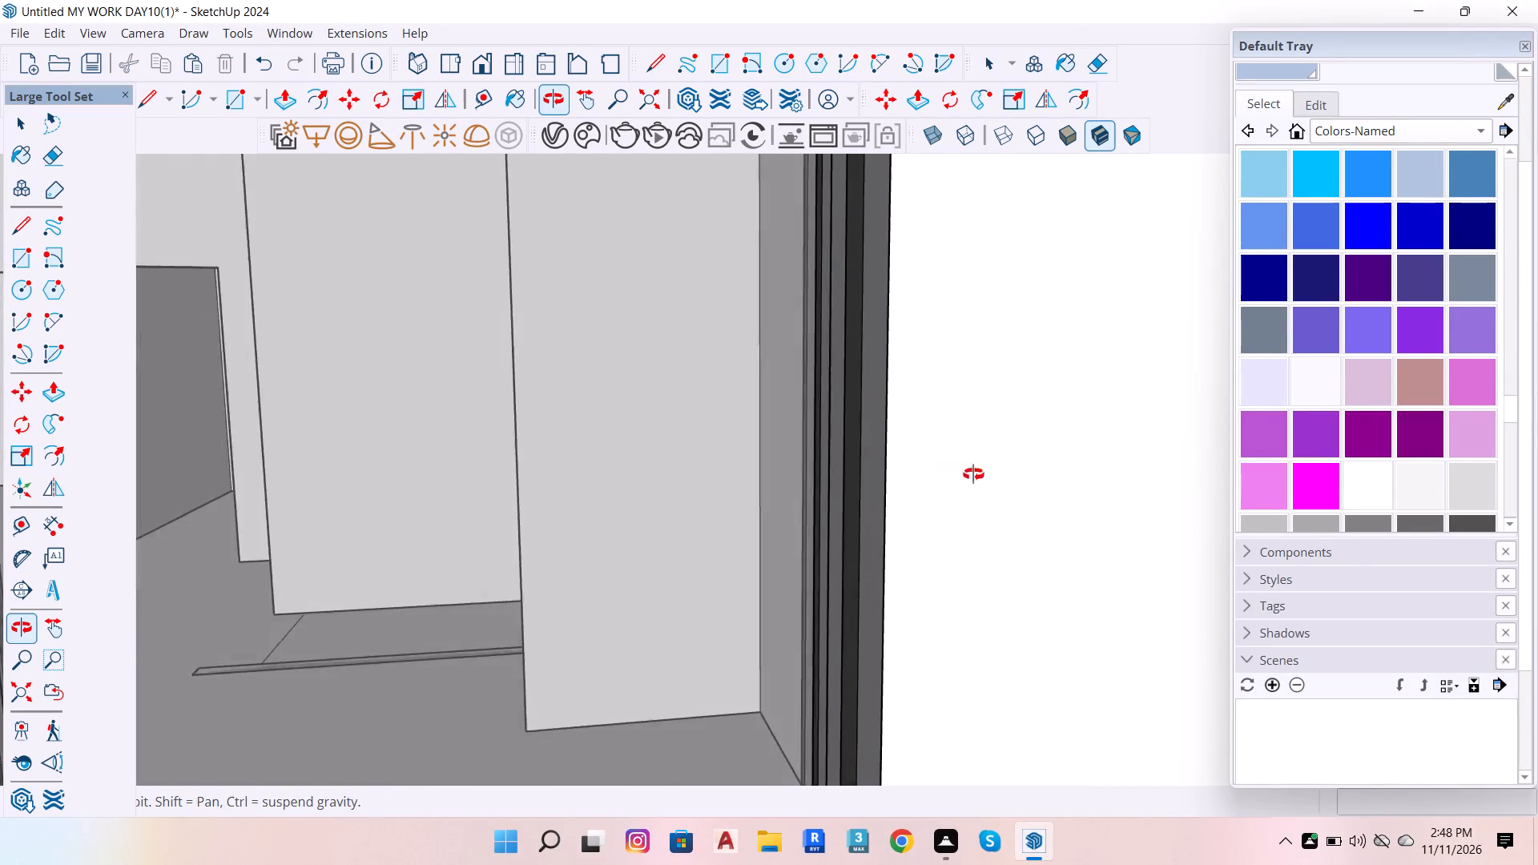
{"action": "left_click_drag", "start_coordinate": [973, 474], "coordinate": [999, 678]}
{"action": "scroll", "coordinate": [985, 571], "scroll_direction": "down", "scroll_amount": 13}
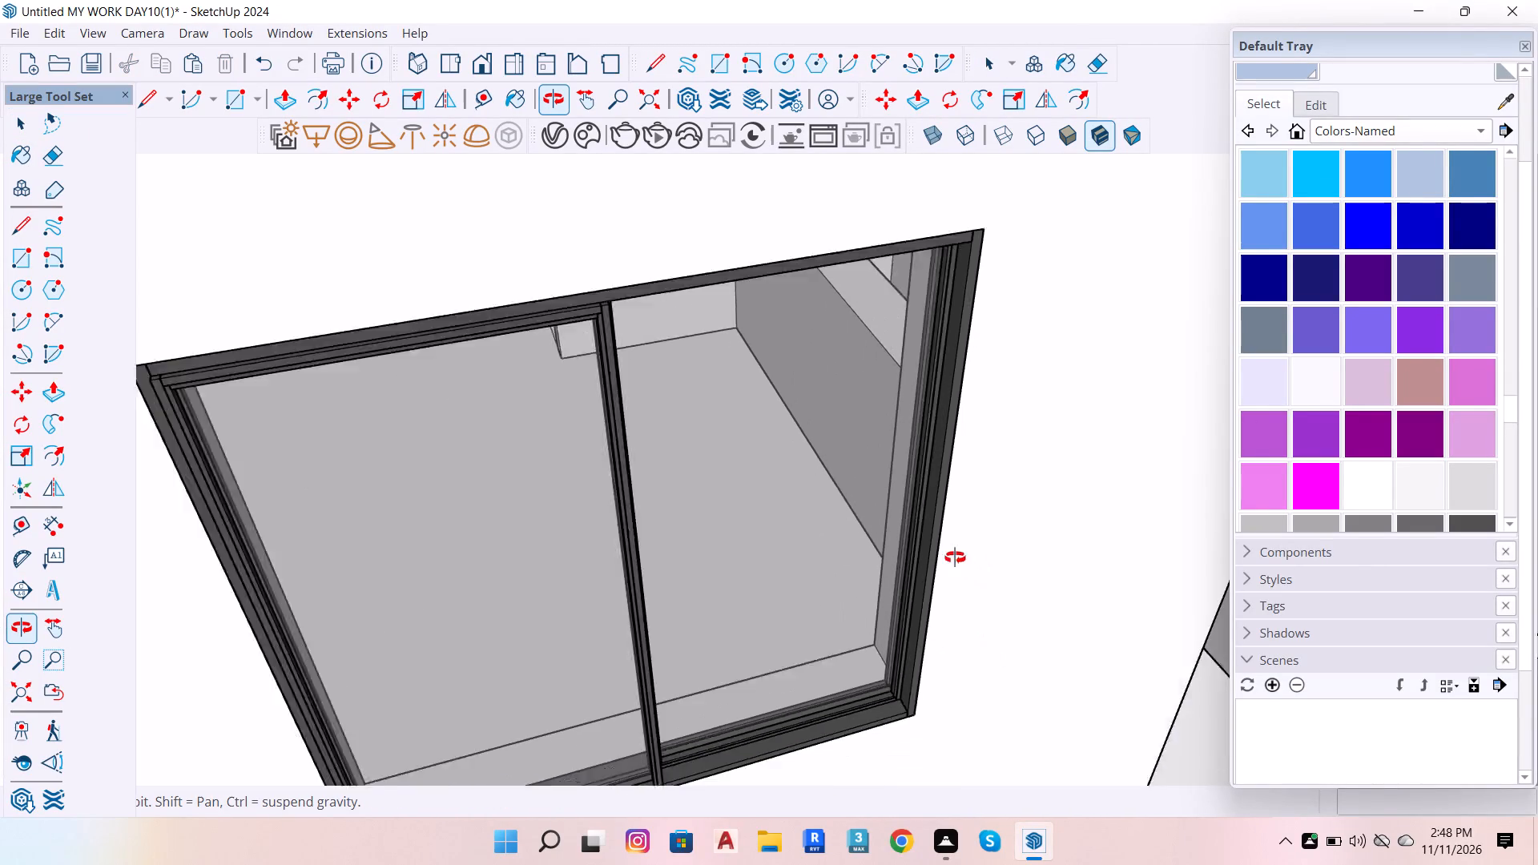
{"action": "scroll", "coordinate": [905, 702], "scroll_direction": "up", "scroll_amount": 6}
{"action": "key", "text": "space"}
{"action": "left_click", "coordinate": [924, 643]}
{"action": "scroll", "coordinate": [925, 671], "scroll_direction": "up", "scroll_amount": 6}
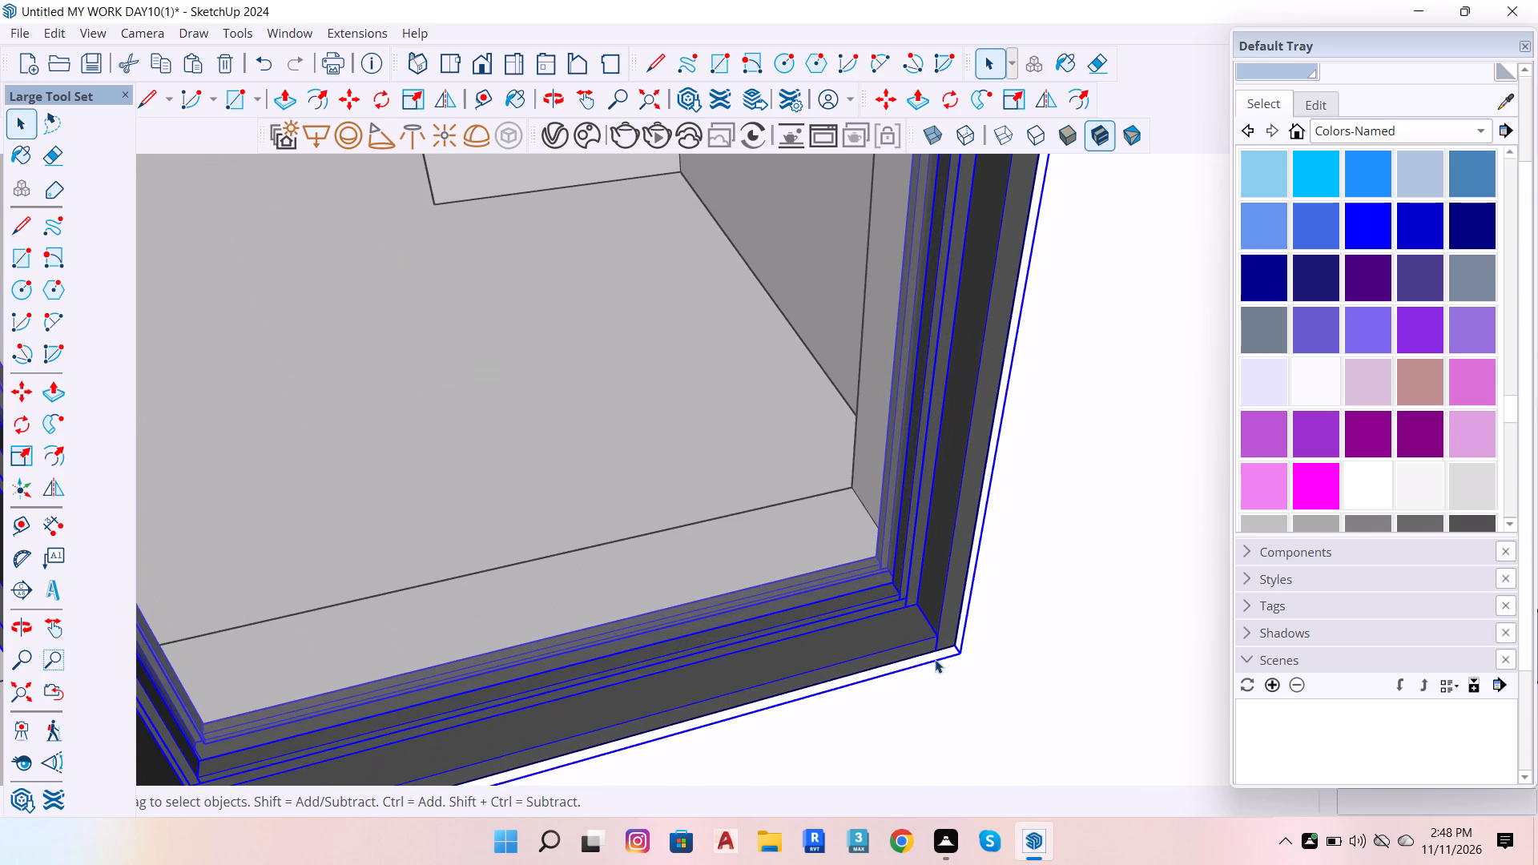
{"action": "key", "text": "m"}
{"action": "left_click", "coordinate": [960, 651]}
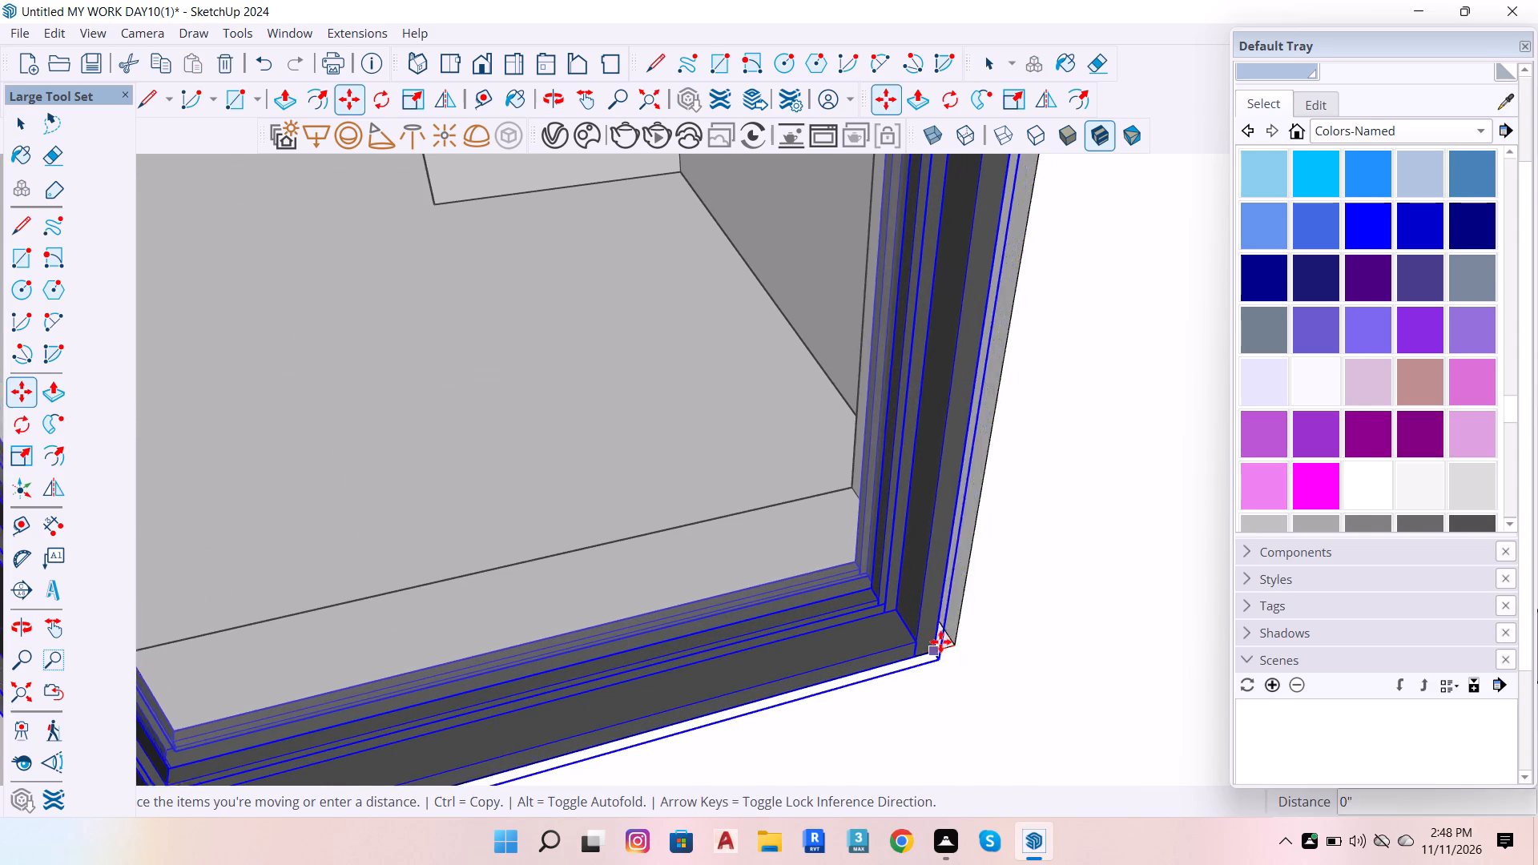
{"action": "left_click", "coordinate": [931, 610]}
{"action": "scroll", "coordinate": [994, 605], "scroll_direction": "down", "scroll_amount": 6}
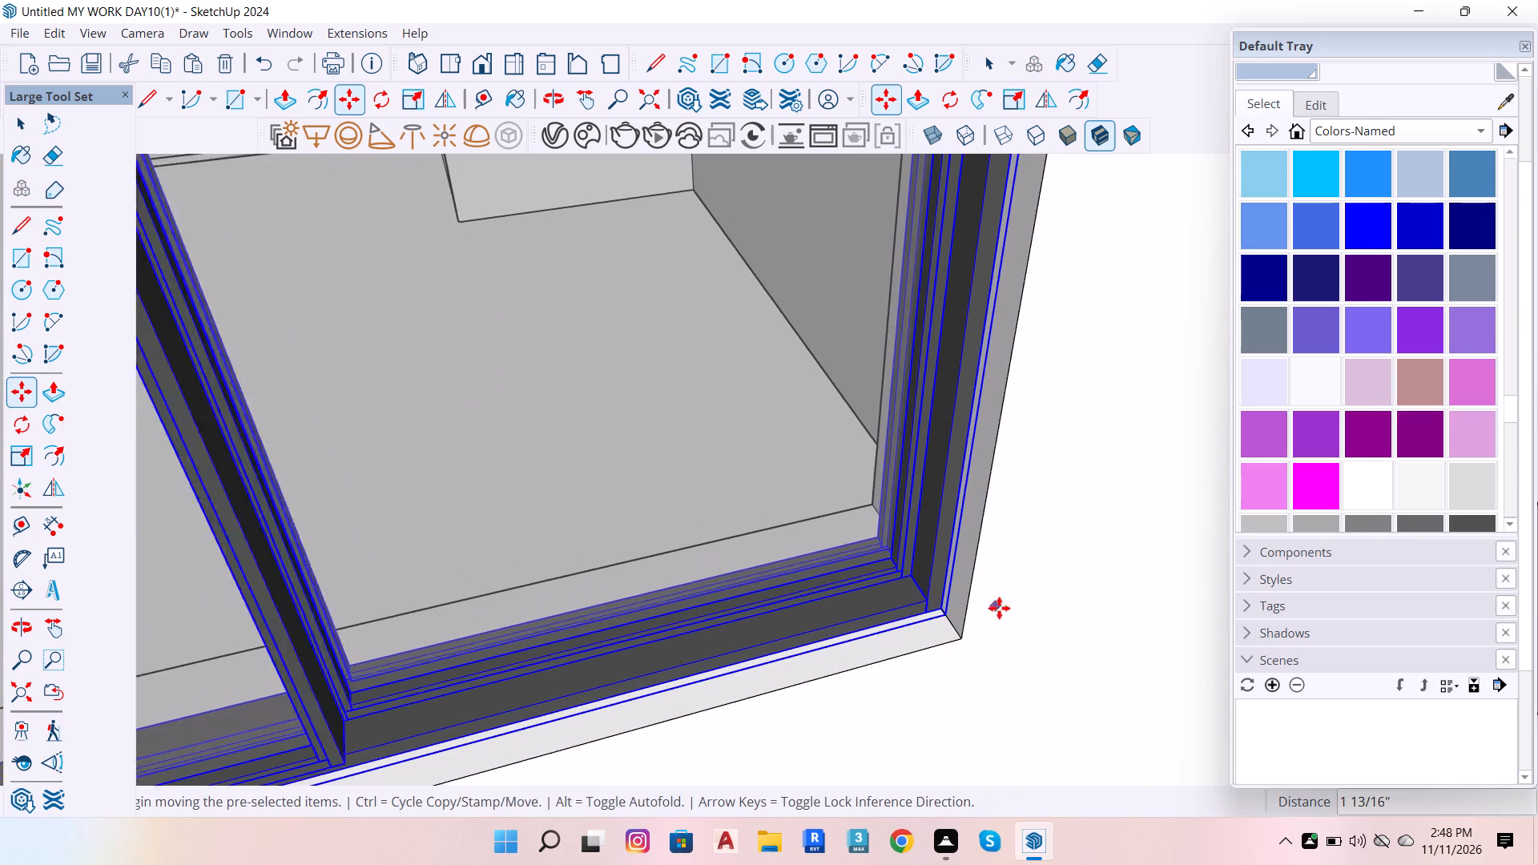
{"action": "scroll", "coordinate": [1175, 582], "scroll_direction": "down", "scroll_amount": 6}
{"action": "key", "text": "space"}
{"action": "scroll", "coordinate": [838, 642], "scroll_direction": "down", "scroll_amount": 7}
{"action": "scroll", "coordinate": [770, 651], "scroll_direction": "down", "scroll_amount": 6}
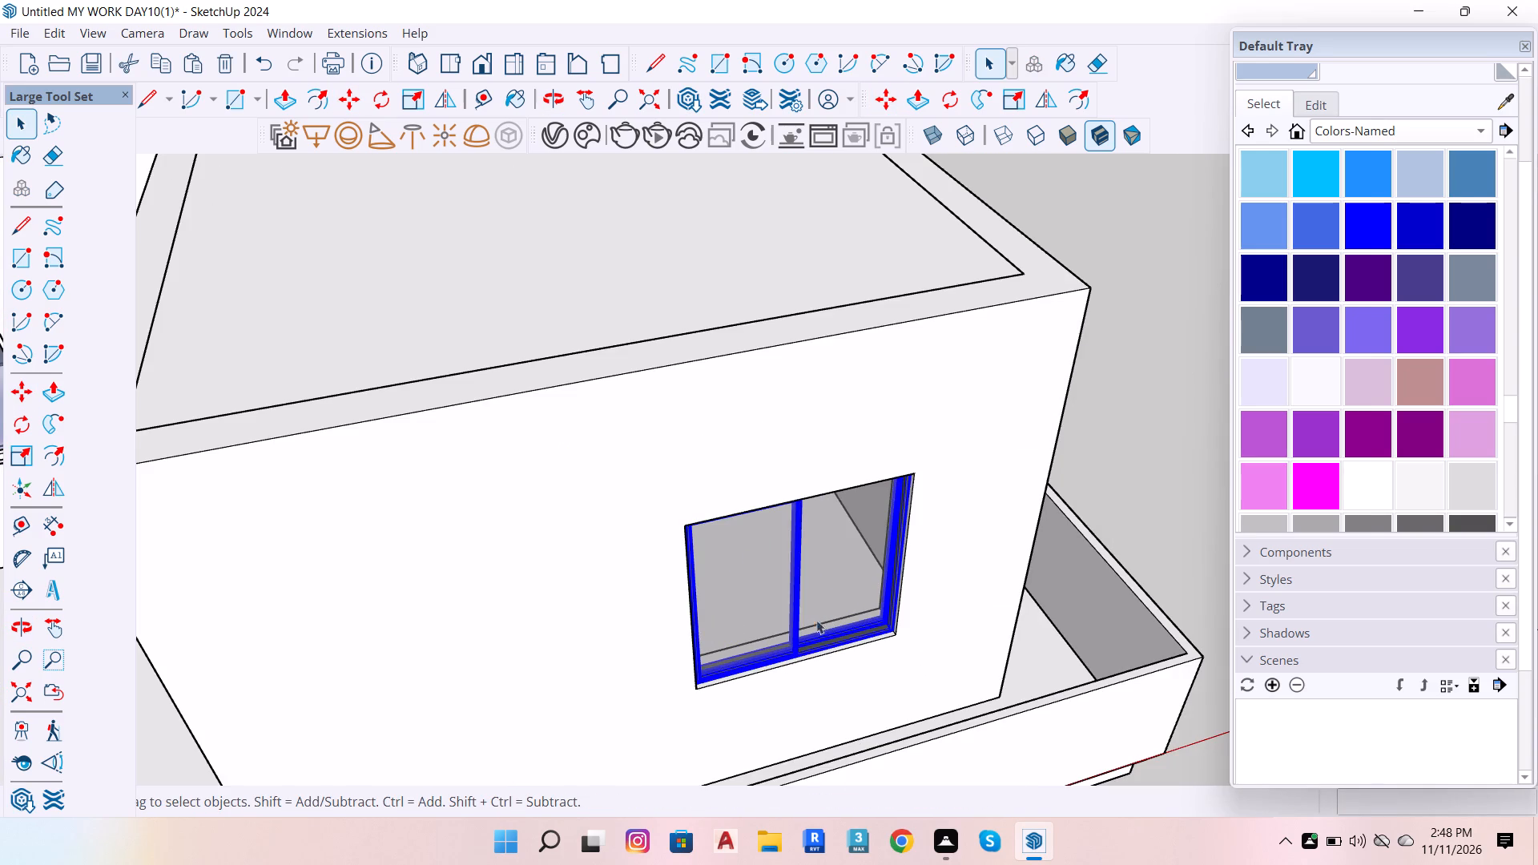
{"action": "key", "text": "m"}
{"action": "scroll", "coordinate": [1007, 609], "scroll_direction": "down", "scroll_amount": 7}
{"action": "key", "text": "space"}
Delete the existing glazed window from the opening in the recessed wall beside the entrance door.
{"action": "scroll", "coordinate": [1049, 589], "scroll_direction": "down", "scroll_amount": 6}
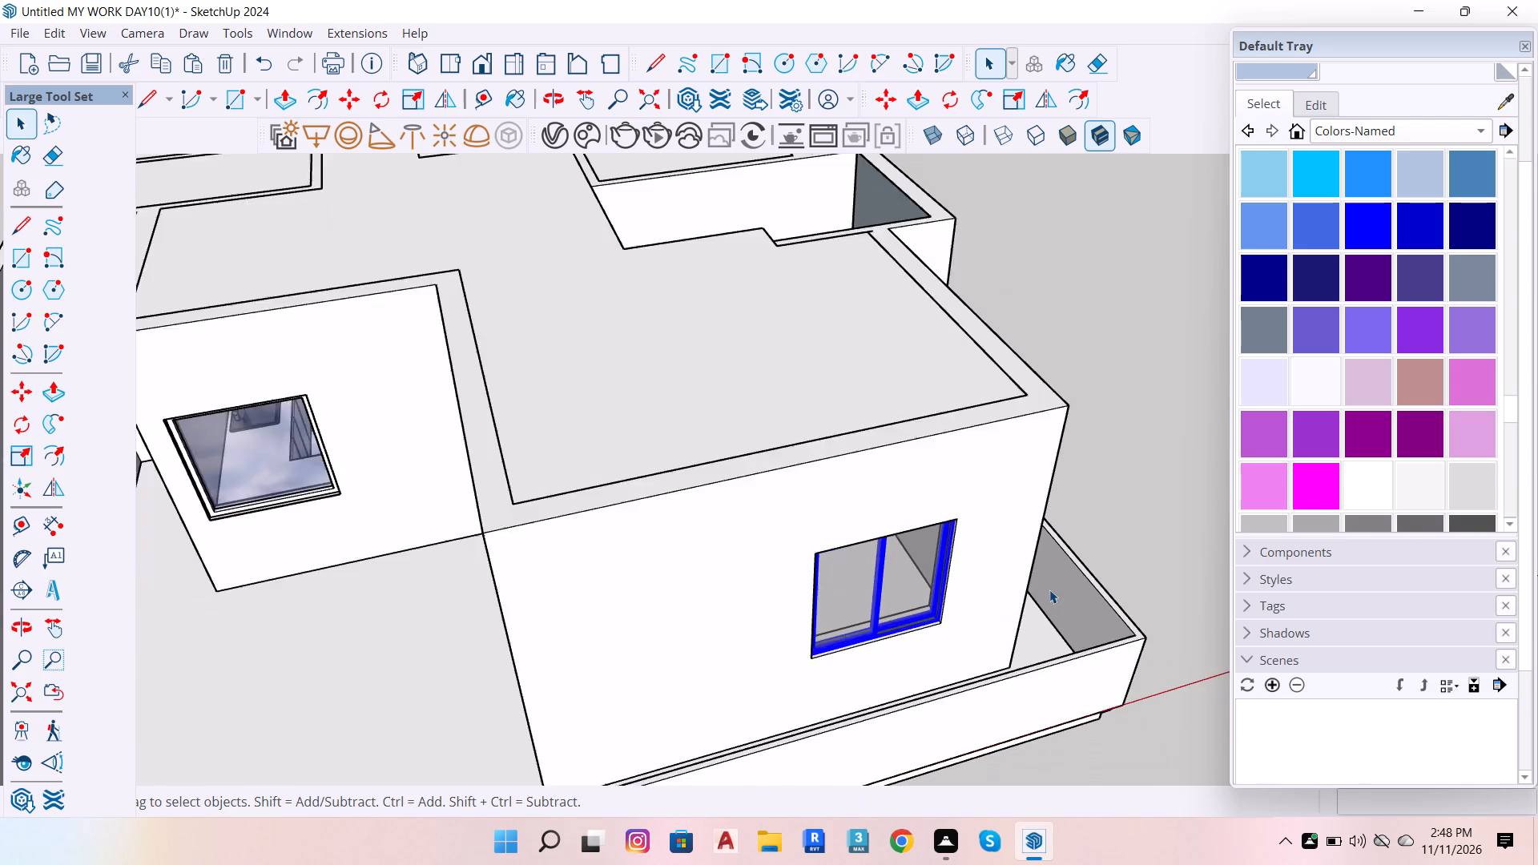
{"action": "scroll", "coordinate": [1035, 606], "scroll_direction": "down", "scroll_amount": 5}
{"action": "scroll", "coordinate": [708, 537], "scroll_direction": "up", "scroll_amount": 5}
{"action": "scroll", "coordinate": [559, 519], "scroll_direction": "up", "scroll_amount": 14}
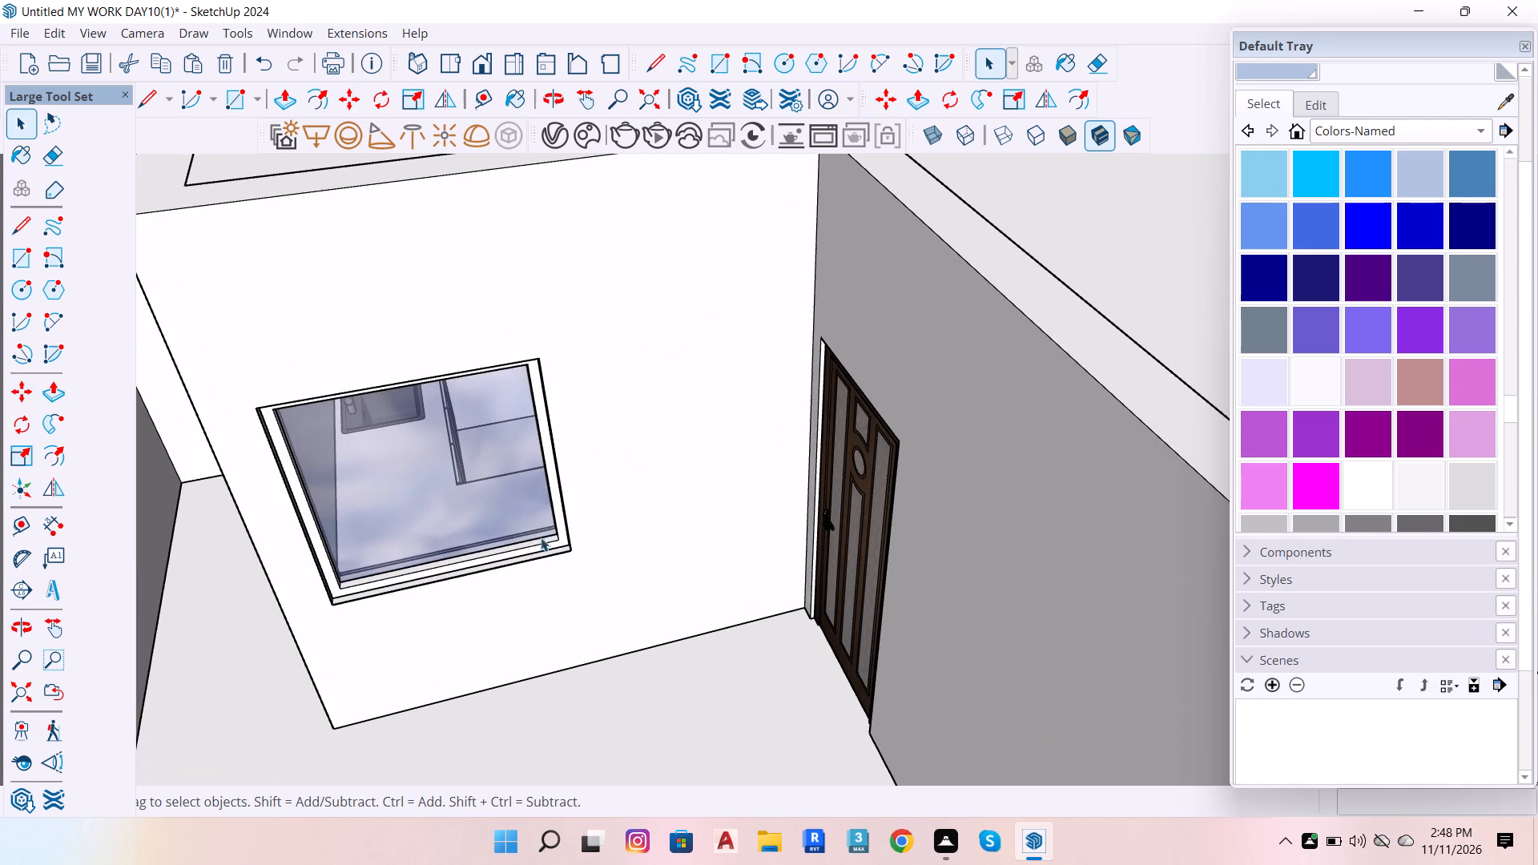
{"action": "left_click", "coordinate": [542, 542]}
{"action": "scroll", "coordinate": [542, 542], "scroll_direction": "up", "scroll_amount": 5}
{"action": "key", "text": "Delete"}
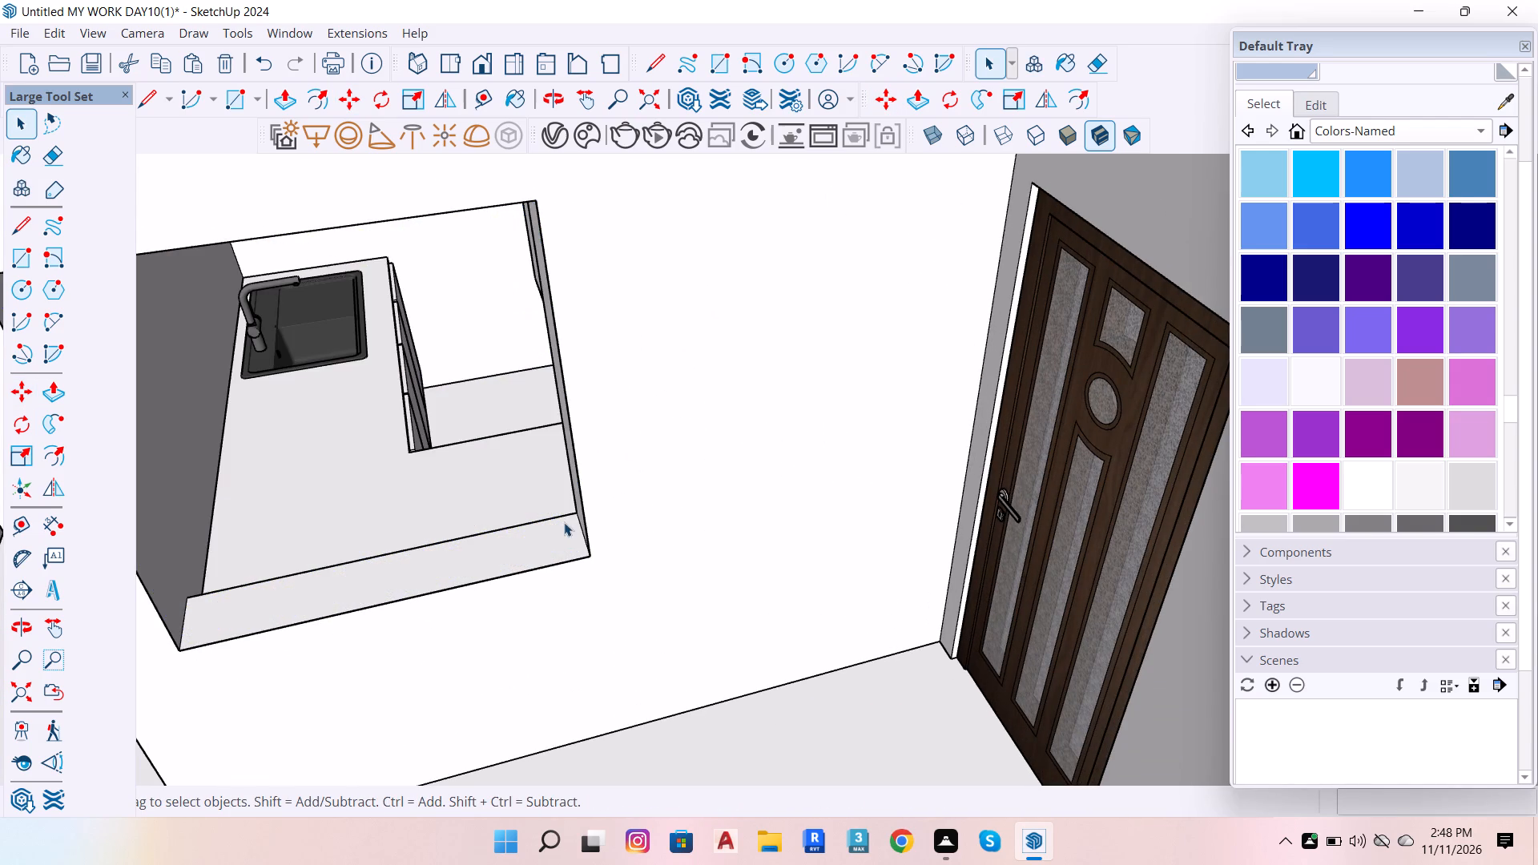
Copy the sliding door from the front window opening by its lower corner into the empty opening beside the entrance door.
{"action": "scroll", "coordinate": [720, 479], "scroll_direction": "down", "scroll_amount": 13}
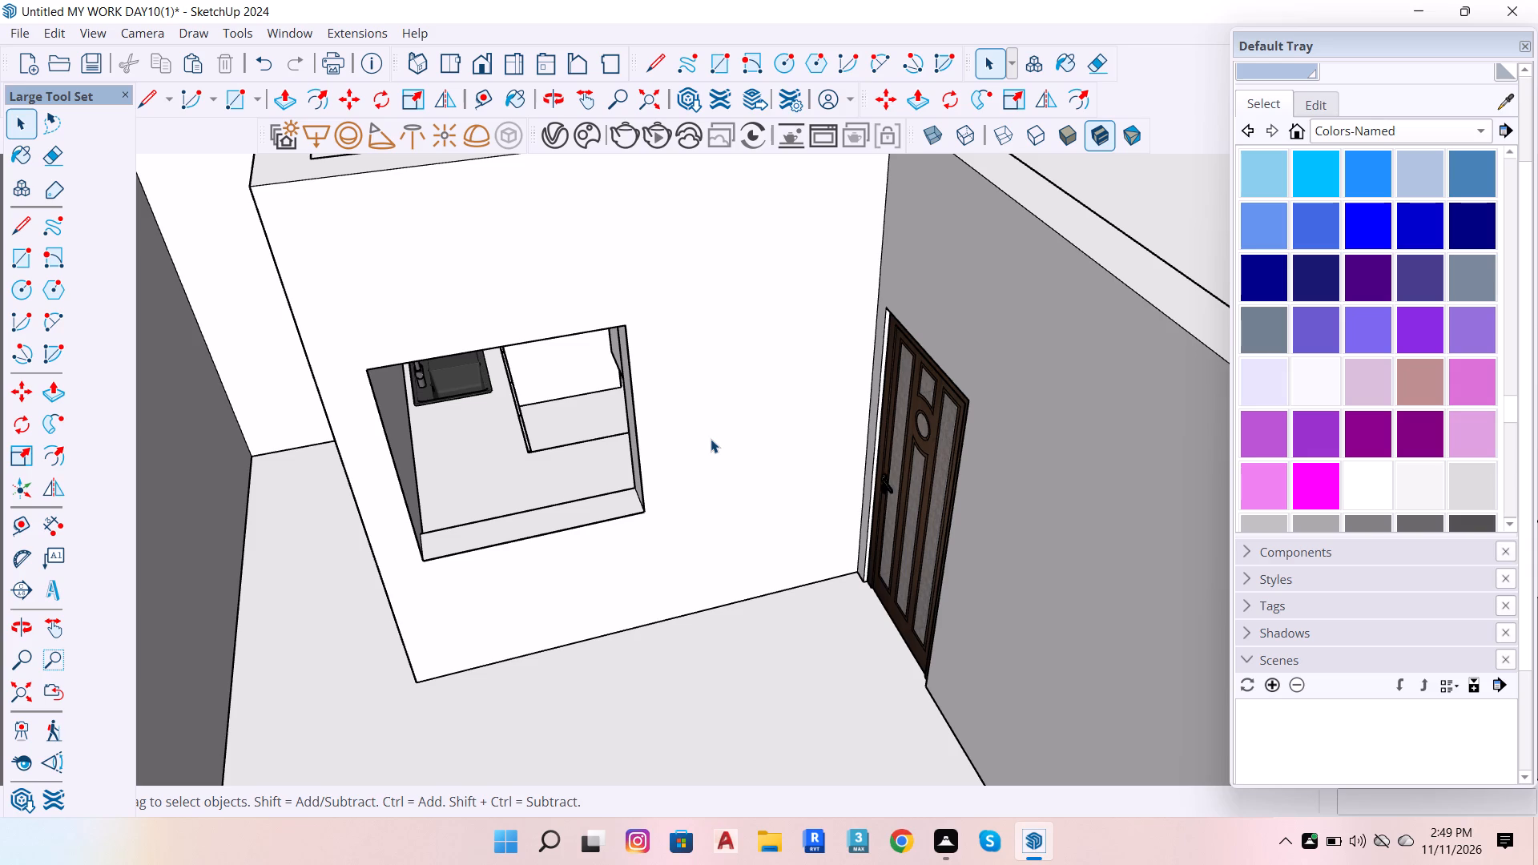
{"action": "scroll", "coordinate": [204, 383], "scroll_direction": "down", "scroll_amount": 6}
{"action": "scroll", "coordinate": [340, 449], "scroll_direction": "down", "scroll_amount": 7}
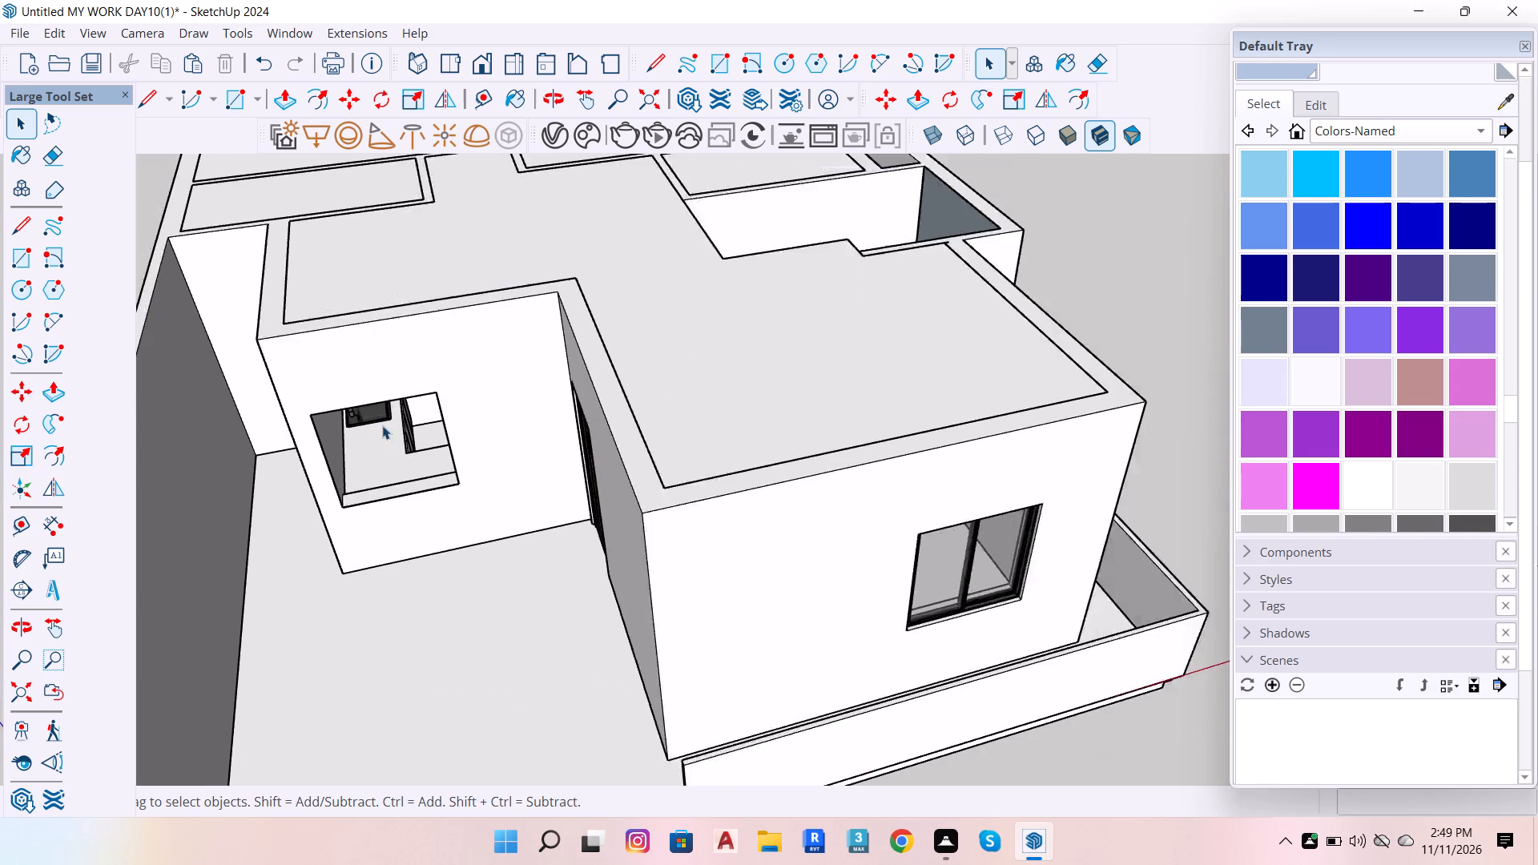
{"action": "scroll", "coordinate": [698, 689], "scroll_direction": "up", "scroll_amount": 4}
{"action": "scroll", "coordinate": [940, 542], "scroll_direction": "up", "scroll_amount": 19}
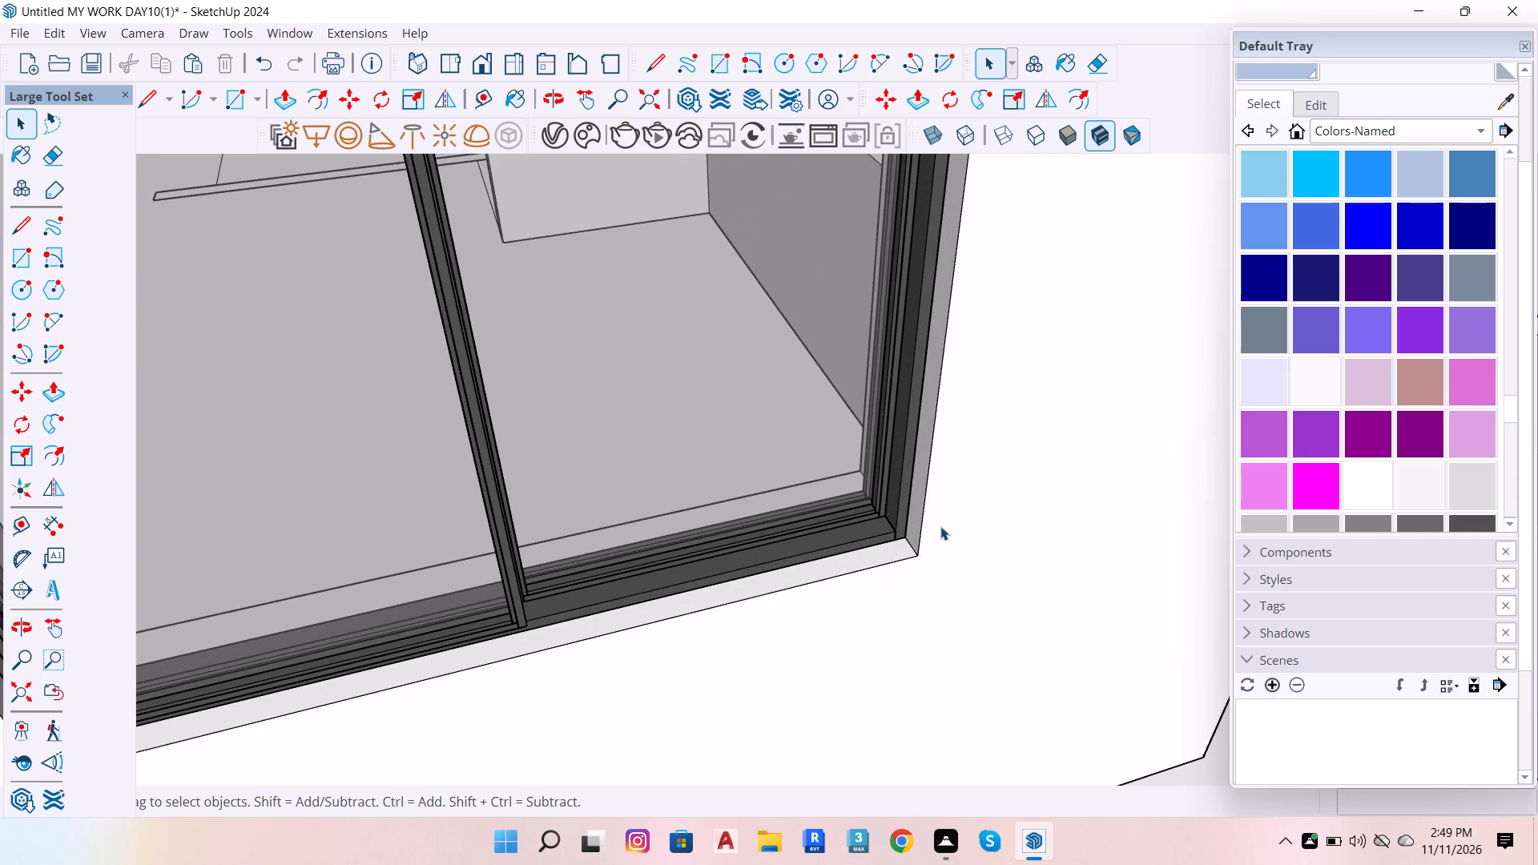
{"action": "left_click", "coordinate": [897, 530]}
{"action": "scroll", "coordinate": [896, 533], "scroll_direction": "up", "scroll_amount": 9}
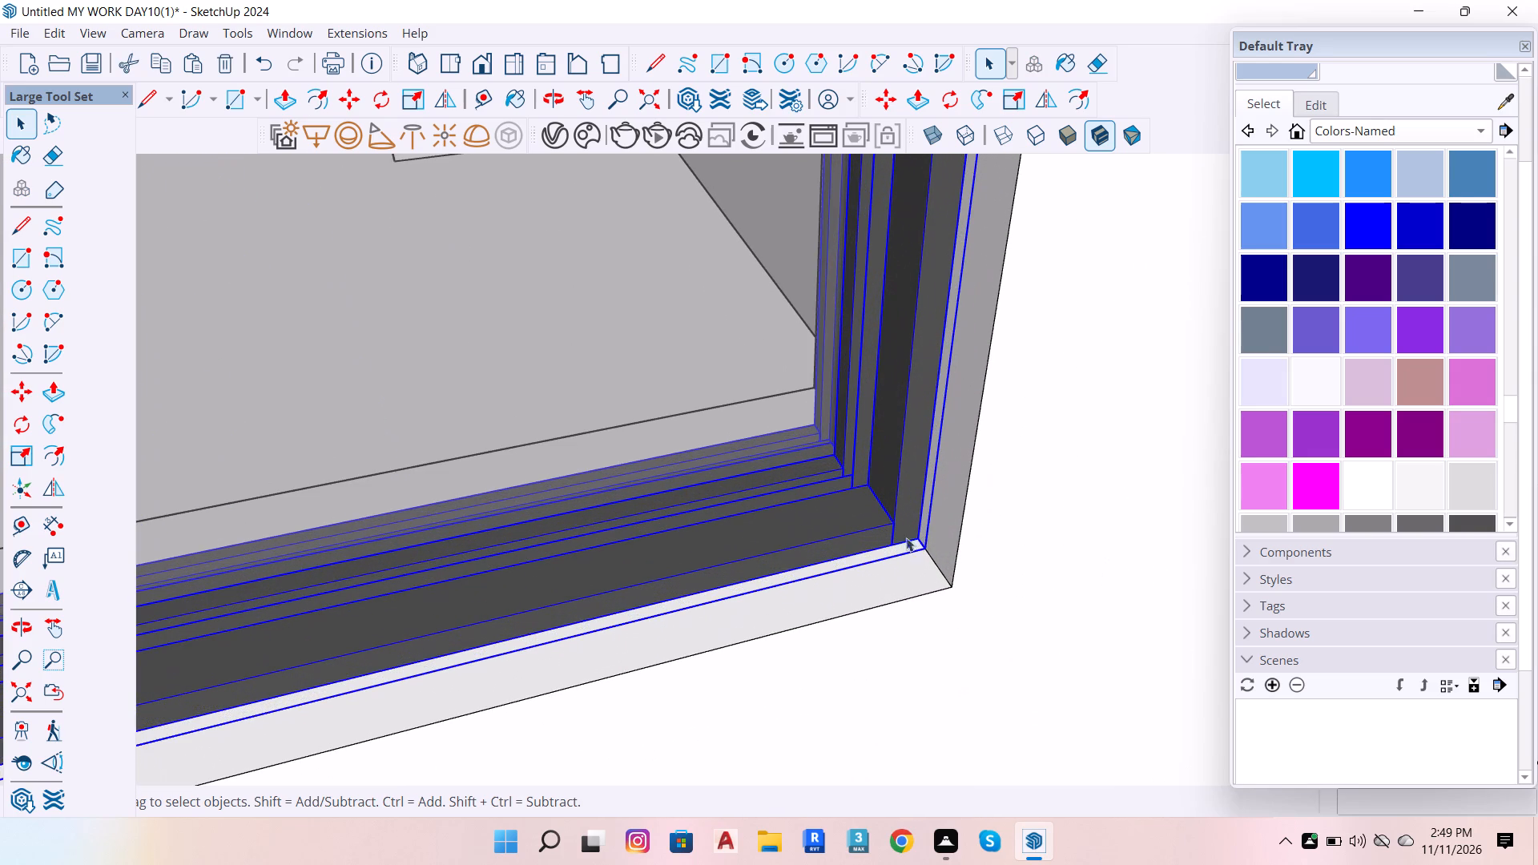
{"action": "key", "text": "m"}
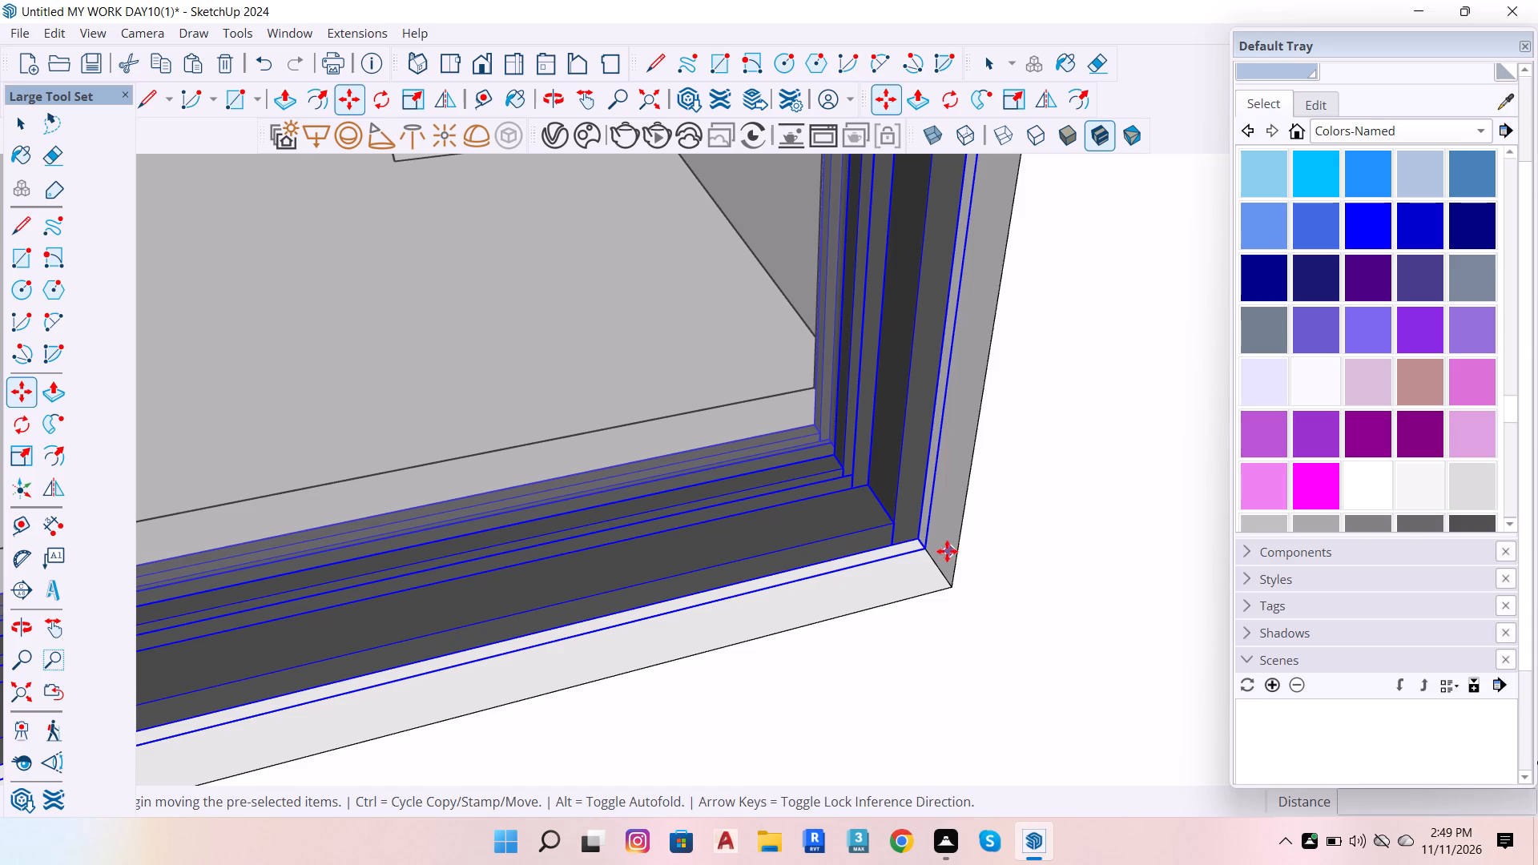
{"action": "left_click", "coordinate": [926, 548]}
{"action": "scroll", "coordinate": [1138, 430], "scroll_direction": "down", "scroll_amount": 6}
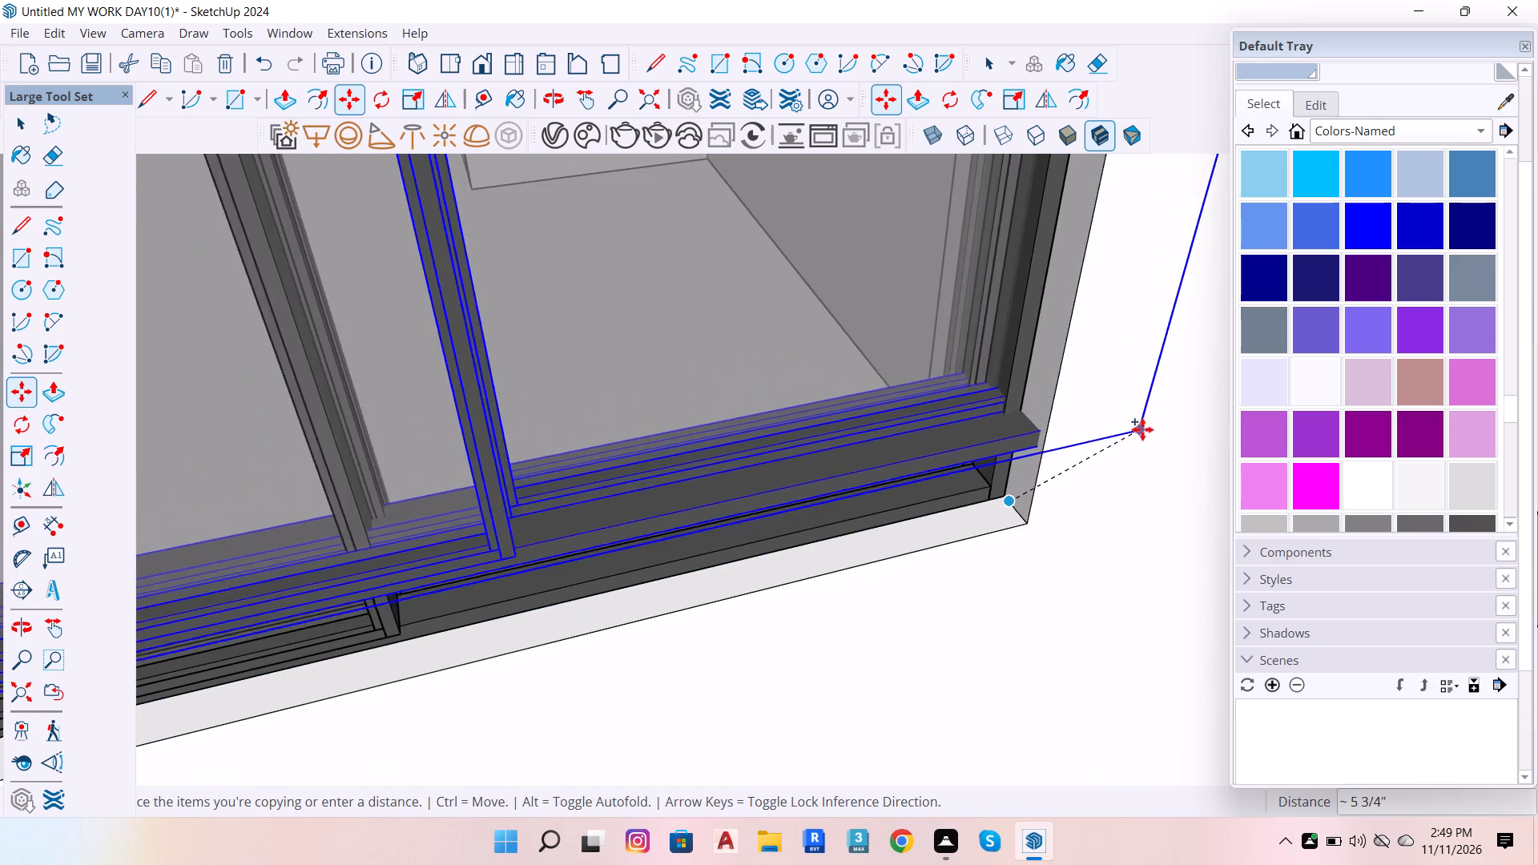
{"action": "scroll", "coordinate": [1147, 458], "scroll_direction": "down", "scroll_amount": 13}
{"action": "scroll", "coordinate": [1162, 454], "scroll_direction": "down", "scroll_amount": 20}
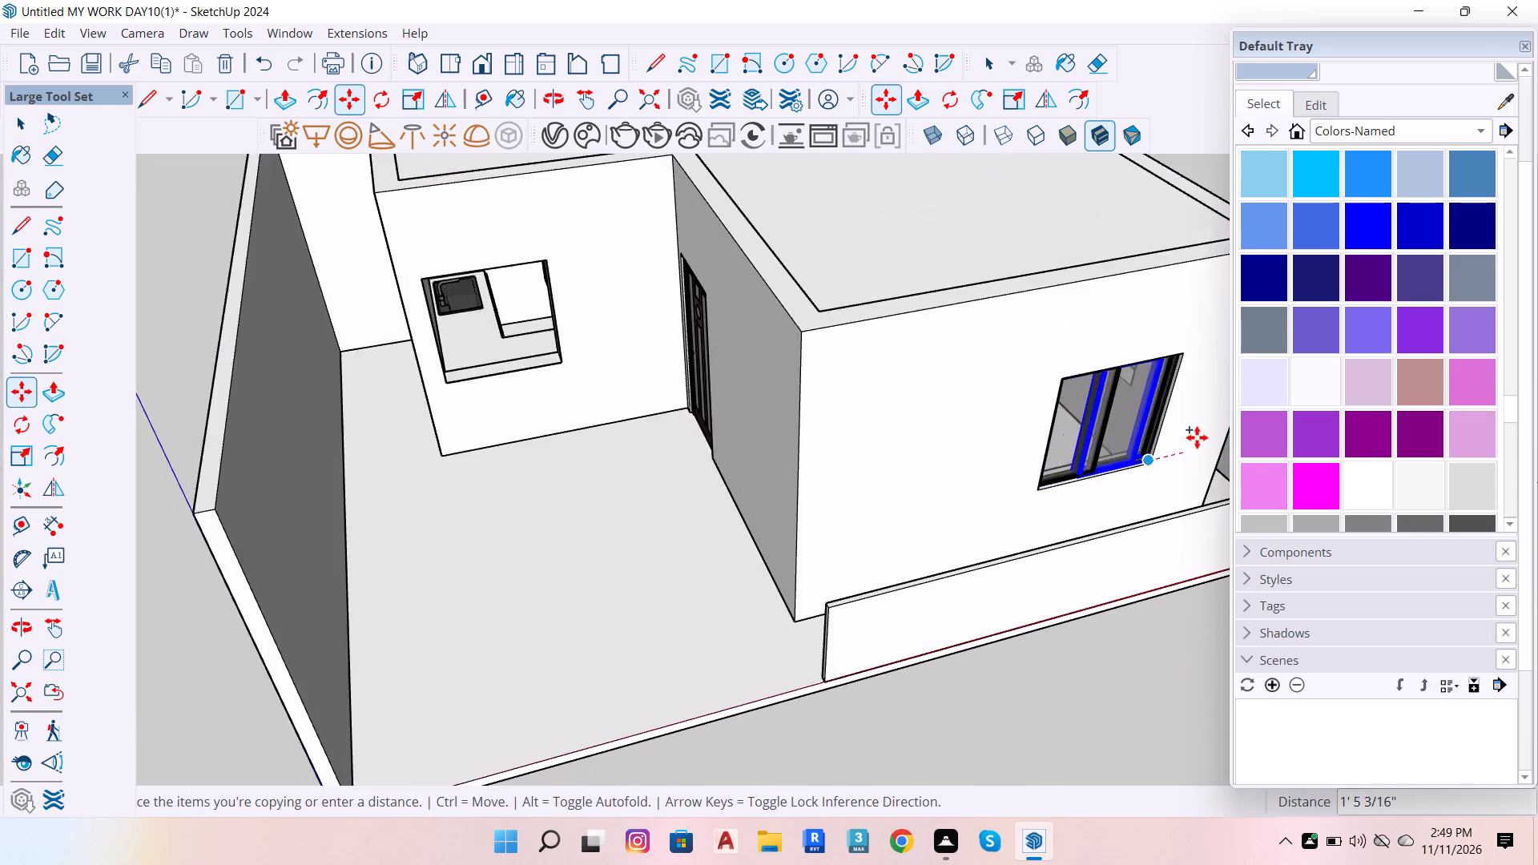
{"action": "scroll", "coordinate": [1197, 441], "scroll_direction": "down", "scroll_amount": 6}
{"action": "scroll", "coordinate": [677, 361], "scroll_direction": "up", "scroll_amount": 12}
{"action": "scroll", "coordinate": [618, 392], "scroll_direction": "up", "scroll_amount": 6}
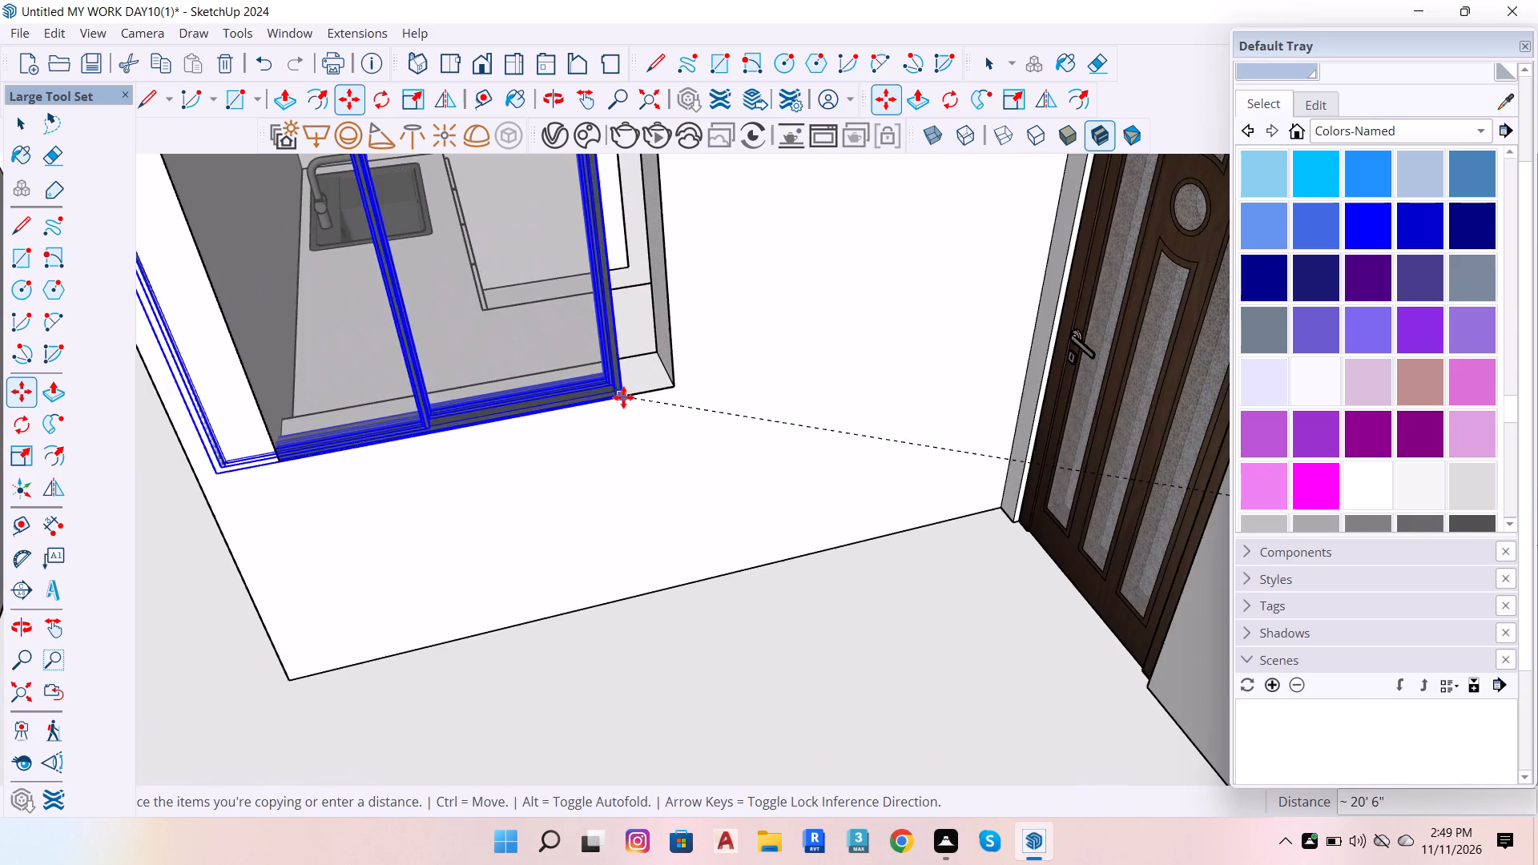
{"action": "scroll", "coordinate": [671, 384], "scroll_direction": "up", "scroll_amount": 16}
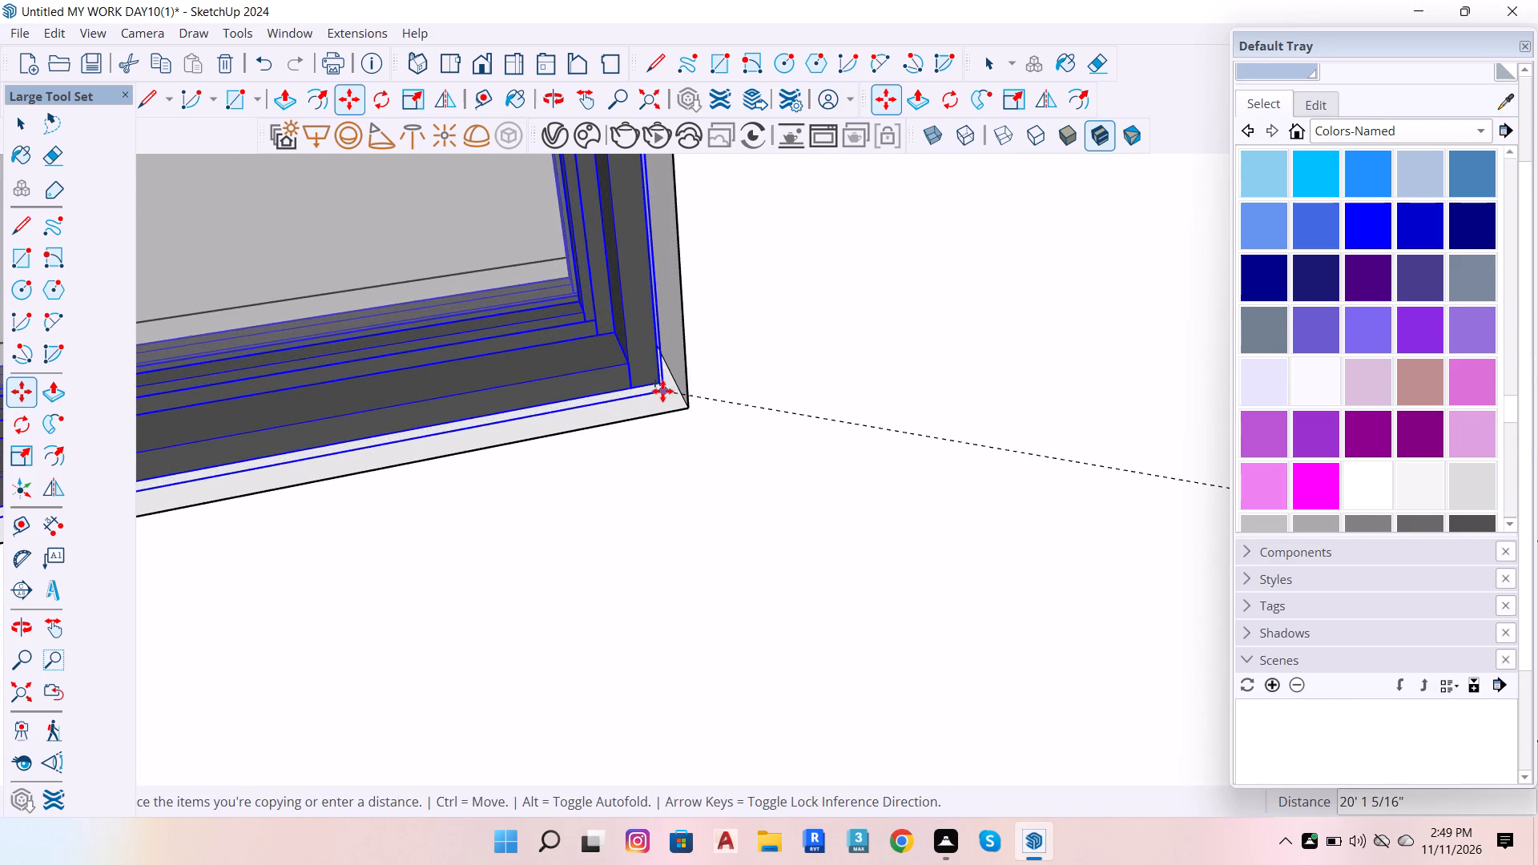
{"action": "scroll", "coordinate": [682, 388], "scroll_direction": "up", "scroll_amount": 10}
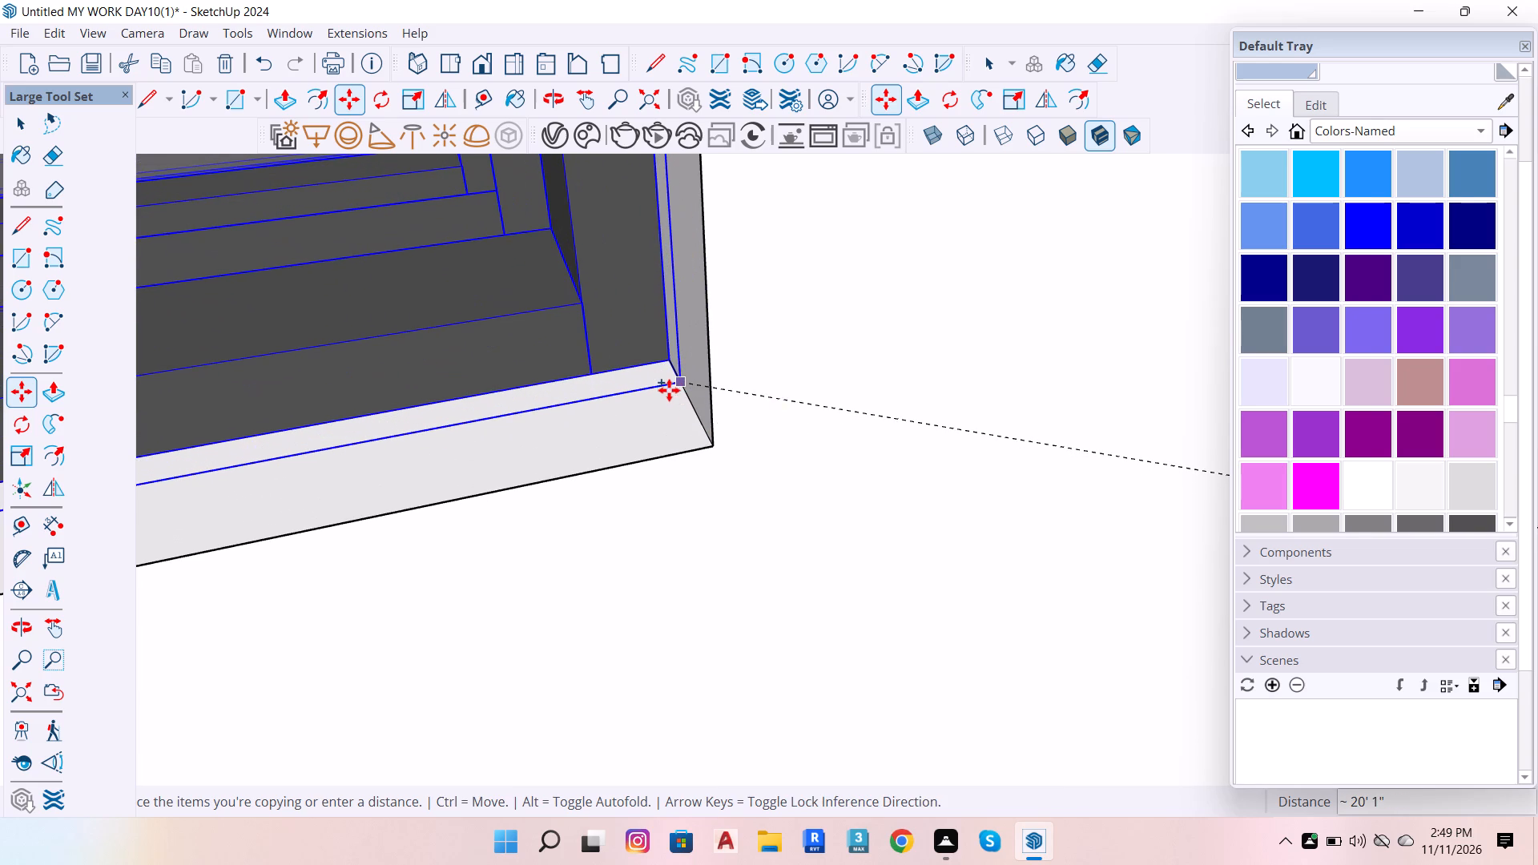
{"action": "left_click", "coordinate": [685, 399]}
{"action": "scroll", "coordinate": [748, 441], "scroll_direction": "down", "scroll_amount": 13}
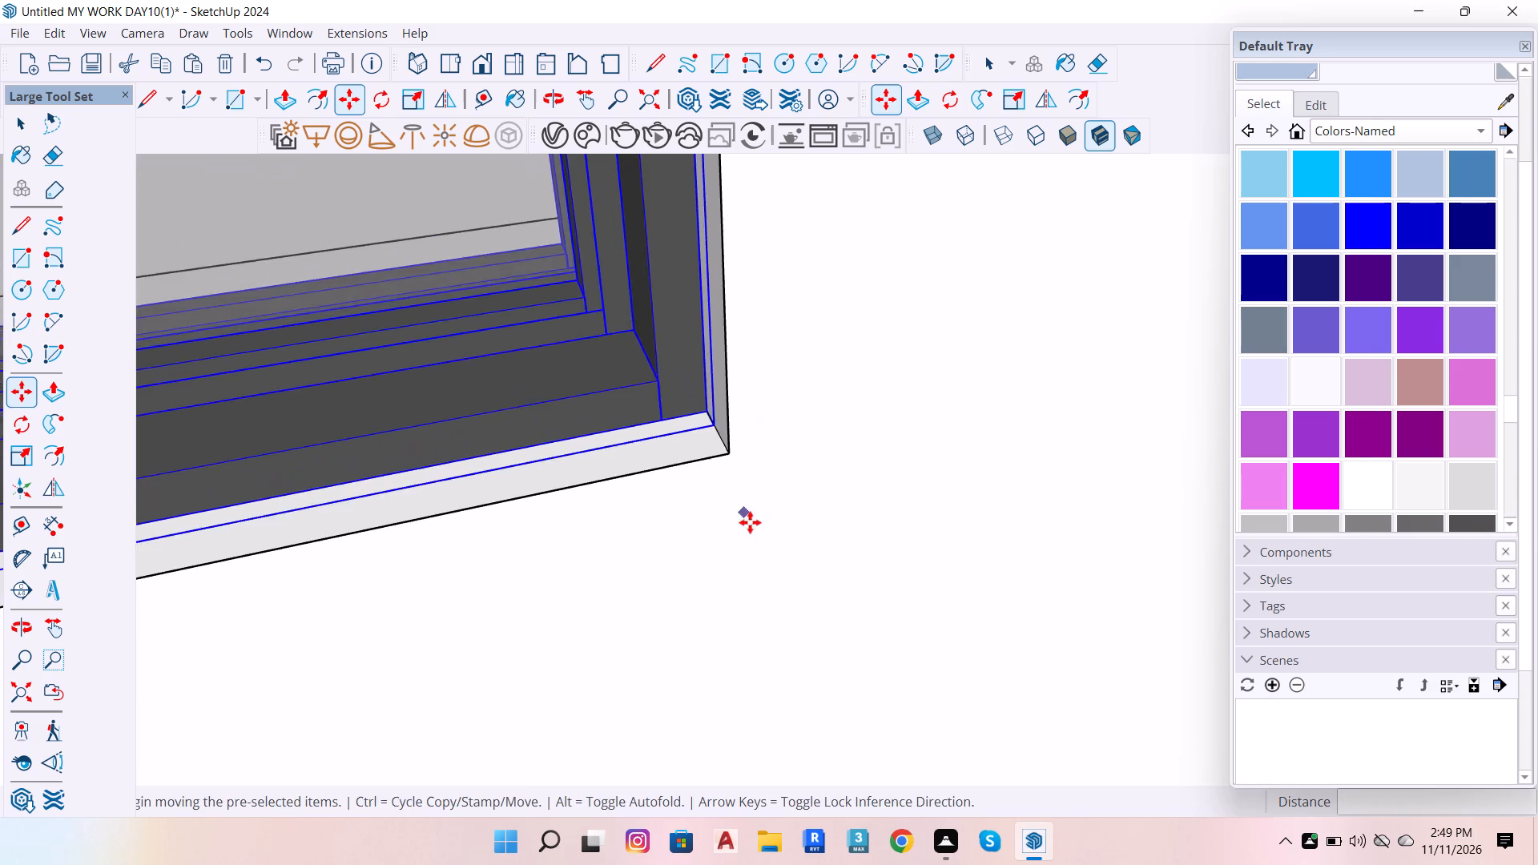
{"action": "key", "text": "space"}
Copy the sliding door from the opening beside the entrance door about 38' 9" along the red axis, outside the house.
{"action": "scroll", "coordinate": [751, 517], "scroll_direction": "down", "scroll_amount": 14}
{"action": "scroll", "coordinate": [726, 452], "scroll_direction": "down", "scroll_amount": 13}
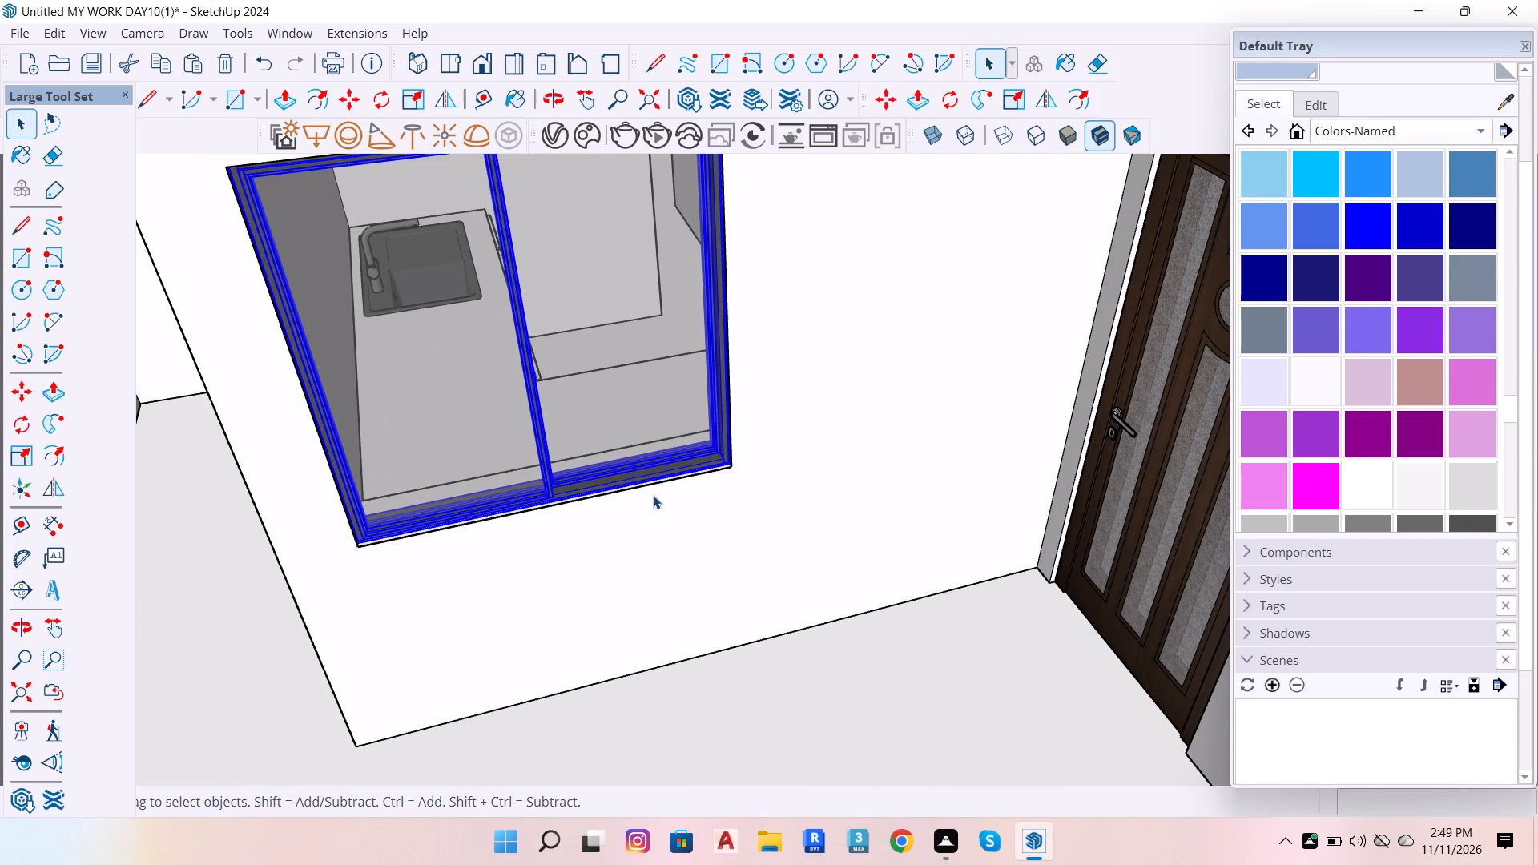
{"action": "key", "text": "m"}
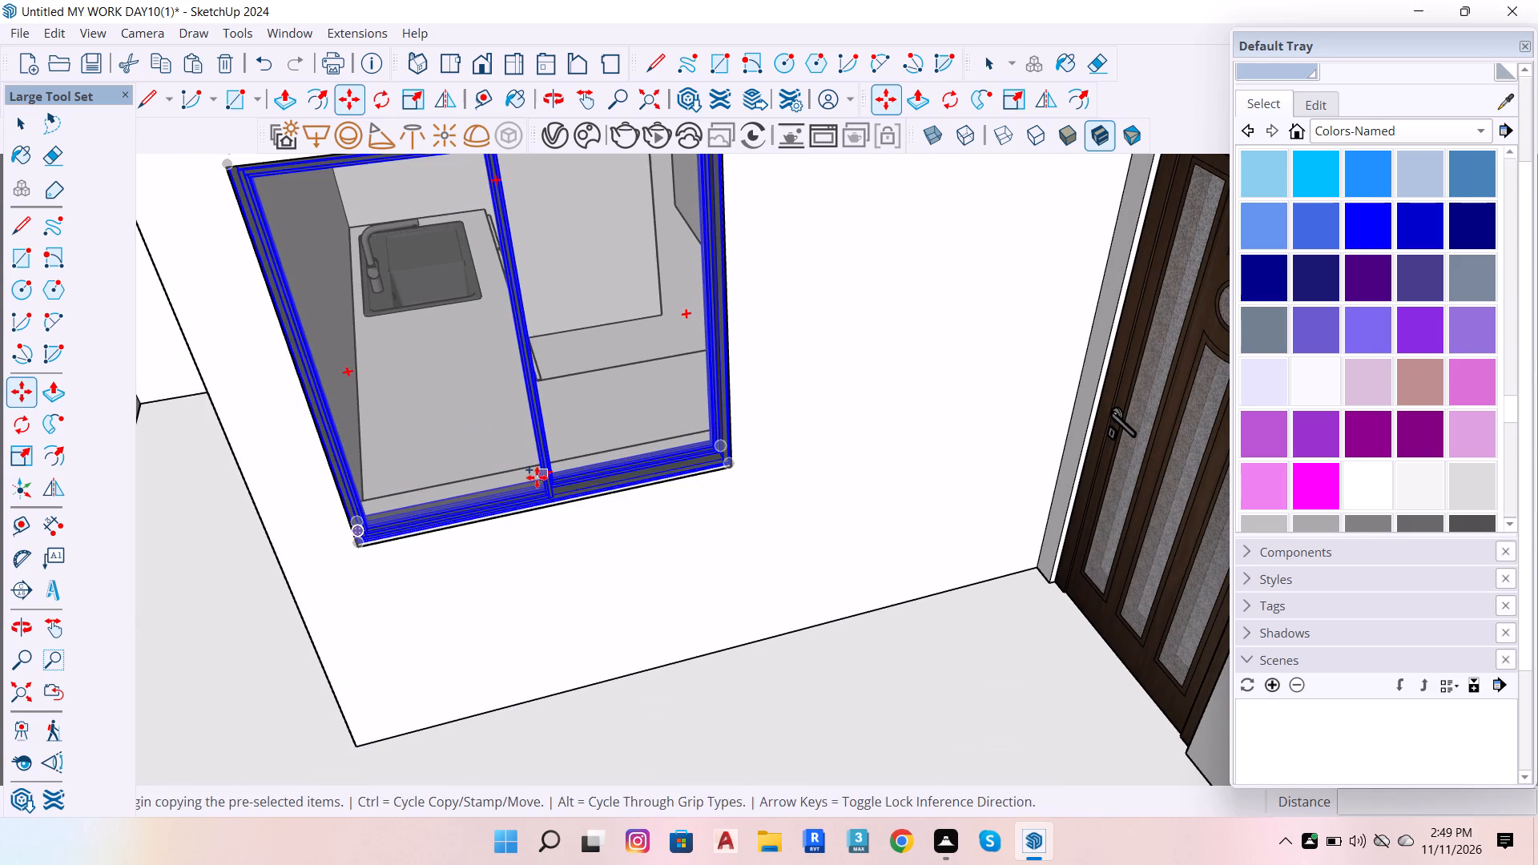
{"action": "left_click", "coordinate": [537, 477]}
{"action": "scroll", "coordinate": [626, 529], "scroll_direction": "down", "scroll_amount": 20}
{"action": "scroll", "coordinate": [546, 560], "scroll_direction": "down", "scroll_amount": 19}
{"action": "scroll", "coordinate": [495, 588], "scroll_direction": "down", "scroll_amount": 13}
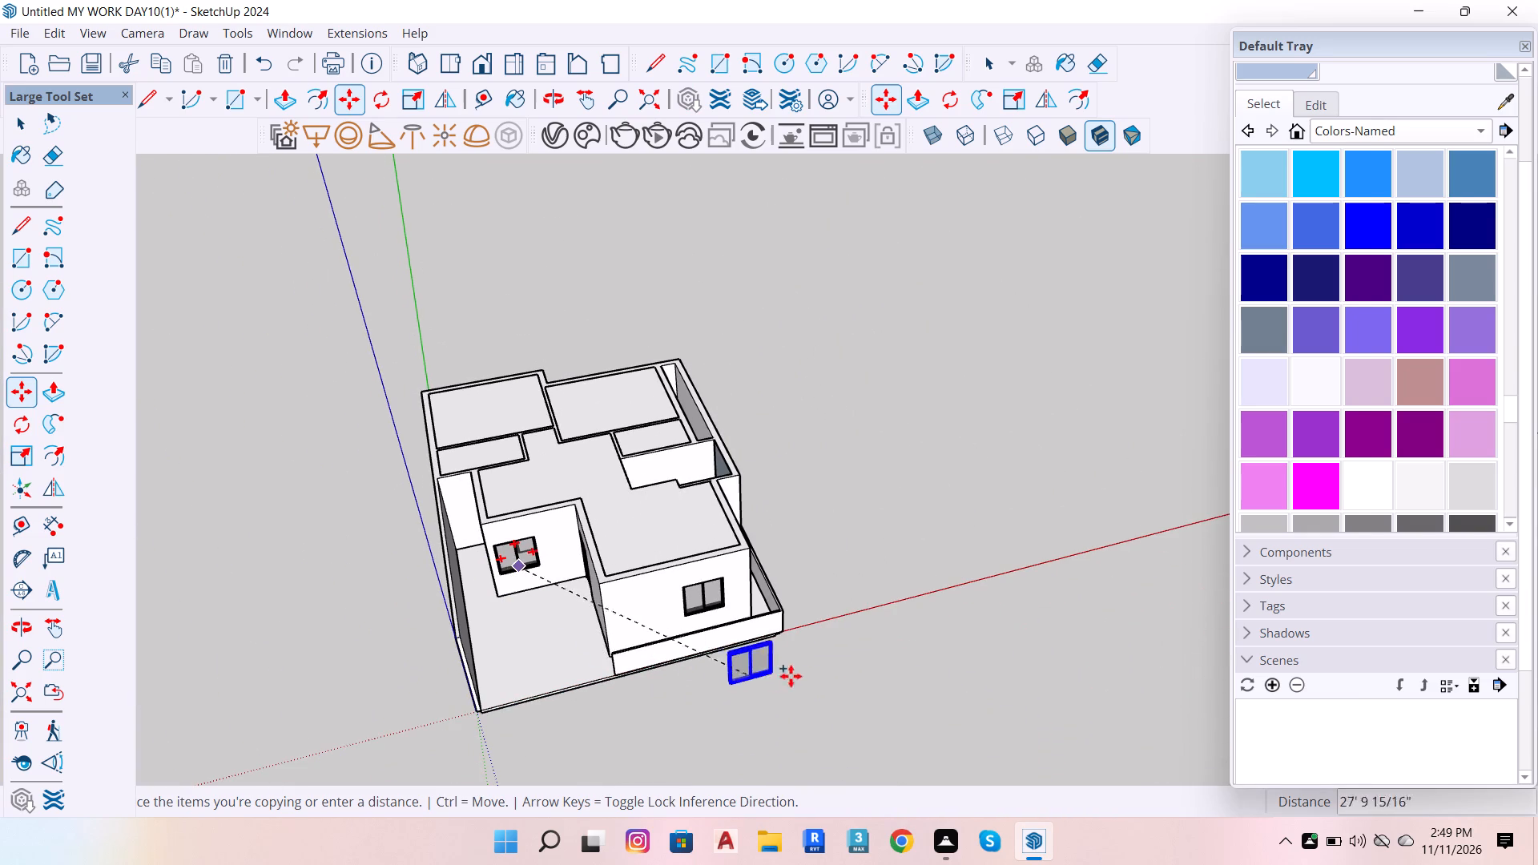
{"action": "scroll", "coordinate": [864, 655], "scroll_direction": "up", "scroll_amount": 6}
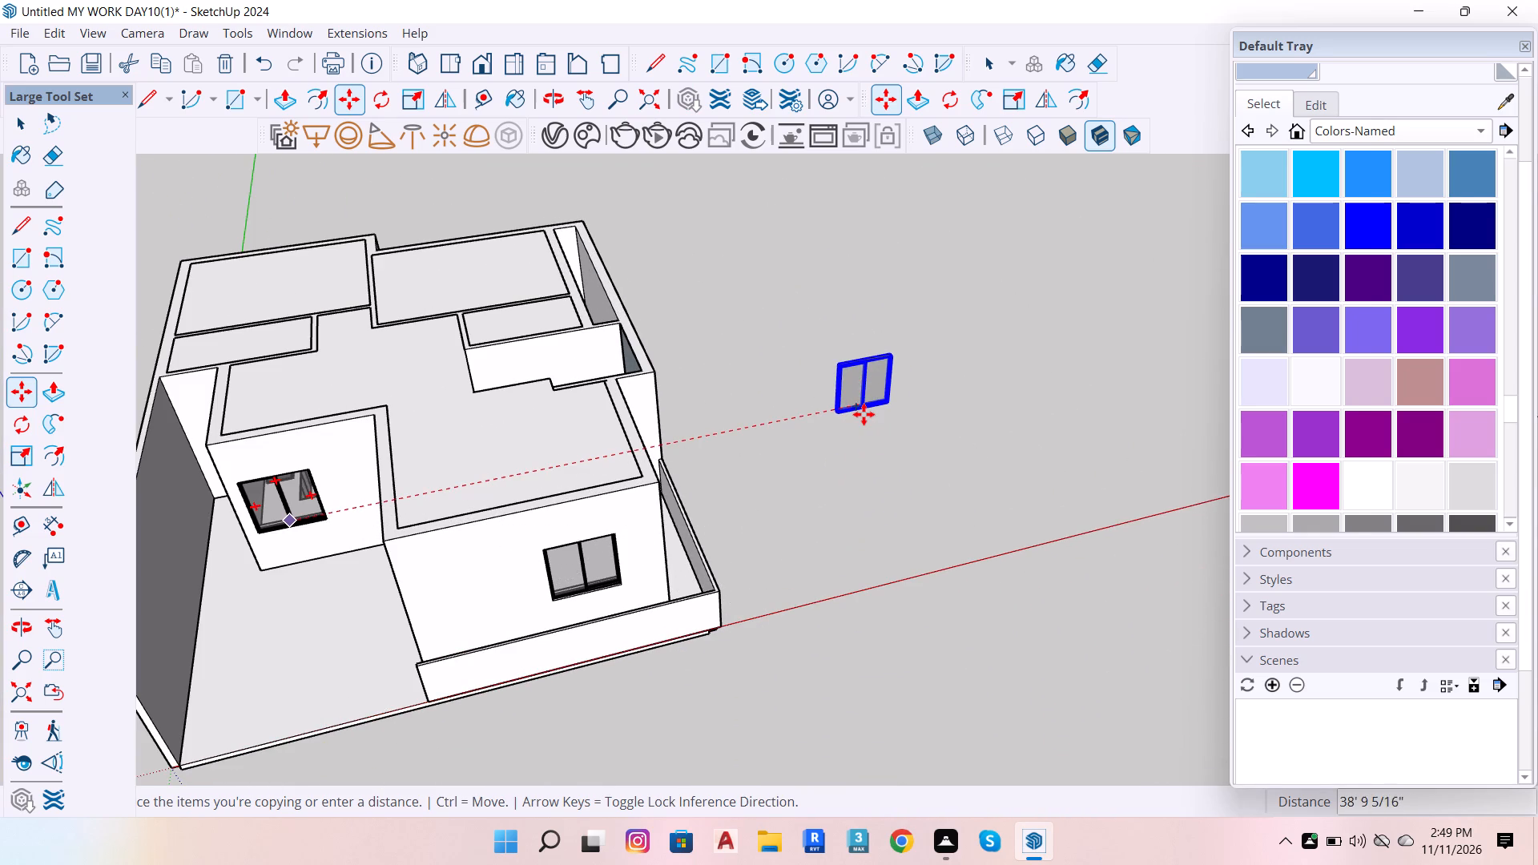
{"action": "left_click", "coordinate": [864, 414]}
{"action": "scroll", "coordinate": [892, 396], "scroll_direction": "up", "scroll_amount": 5}
{"action": "key", "text": "space"}
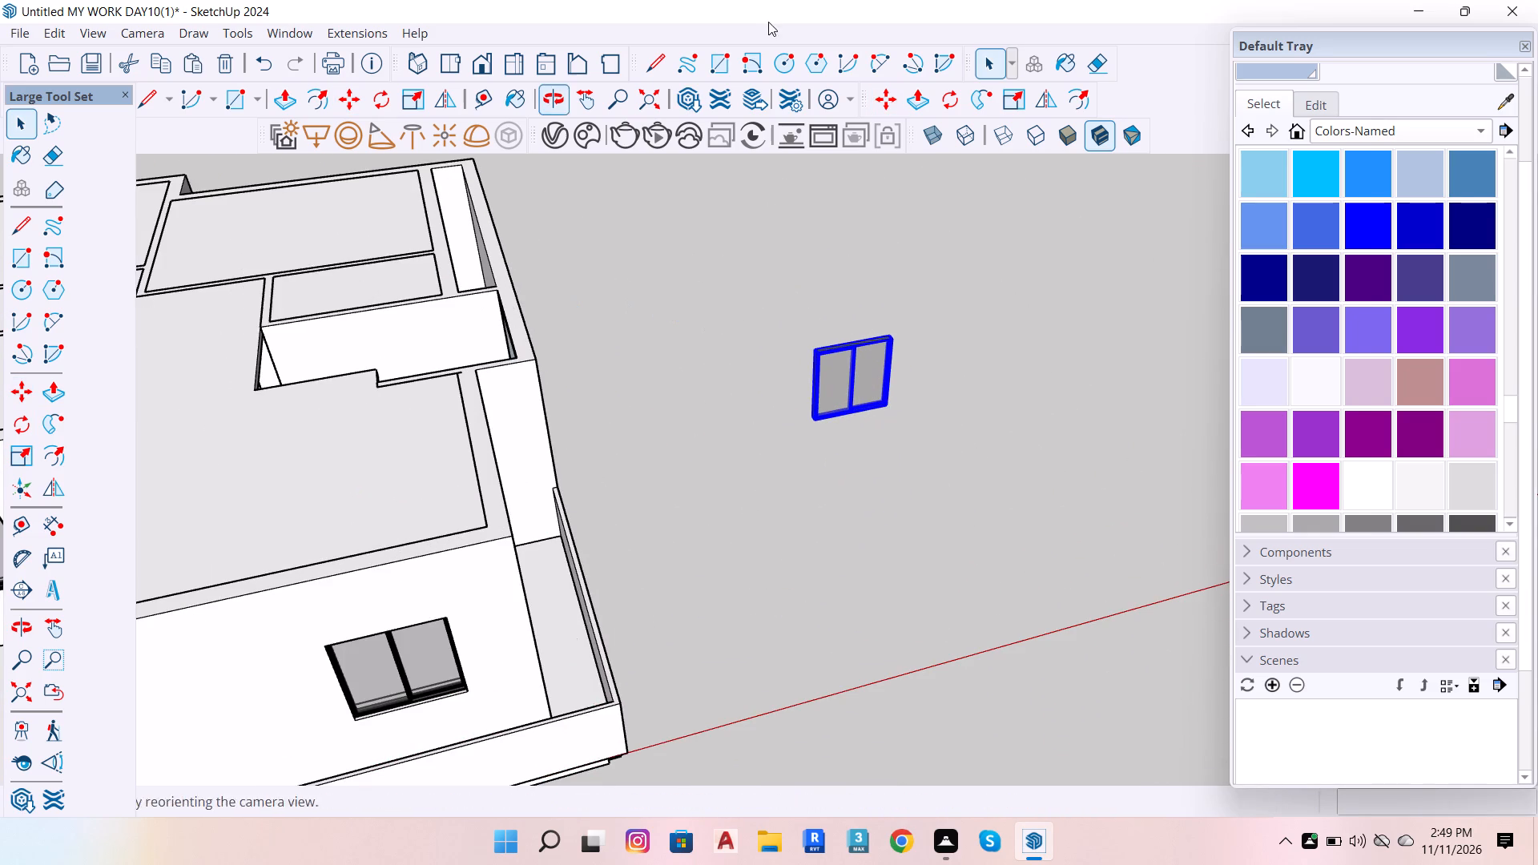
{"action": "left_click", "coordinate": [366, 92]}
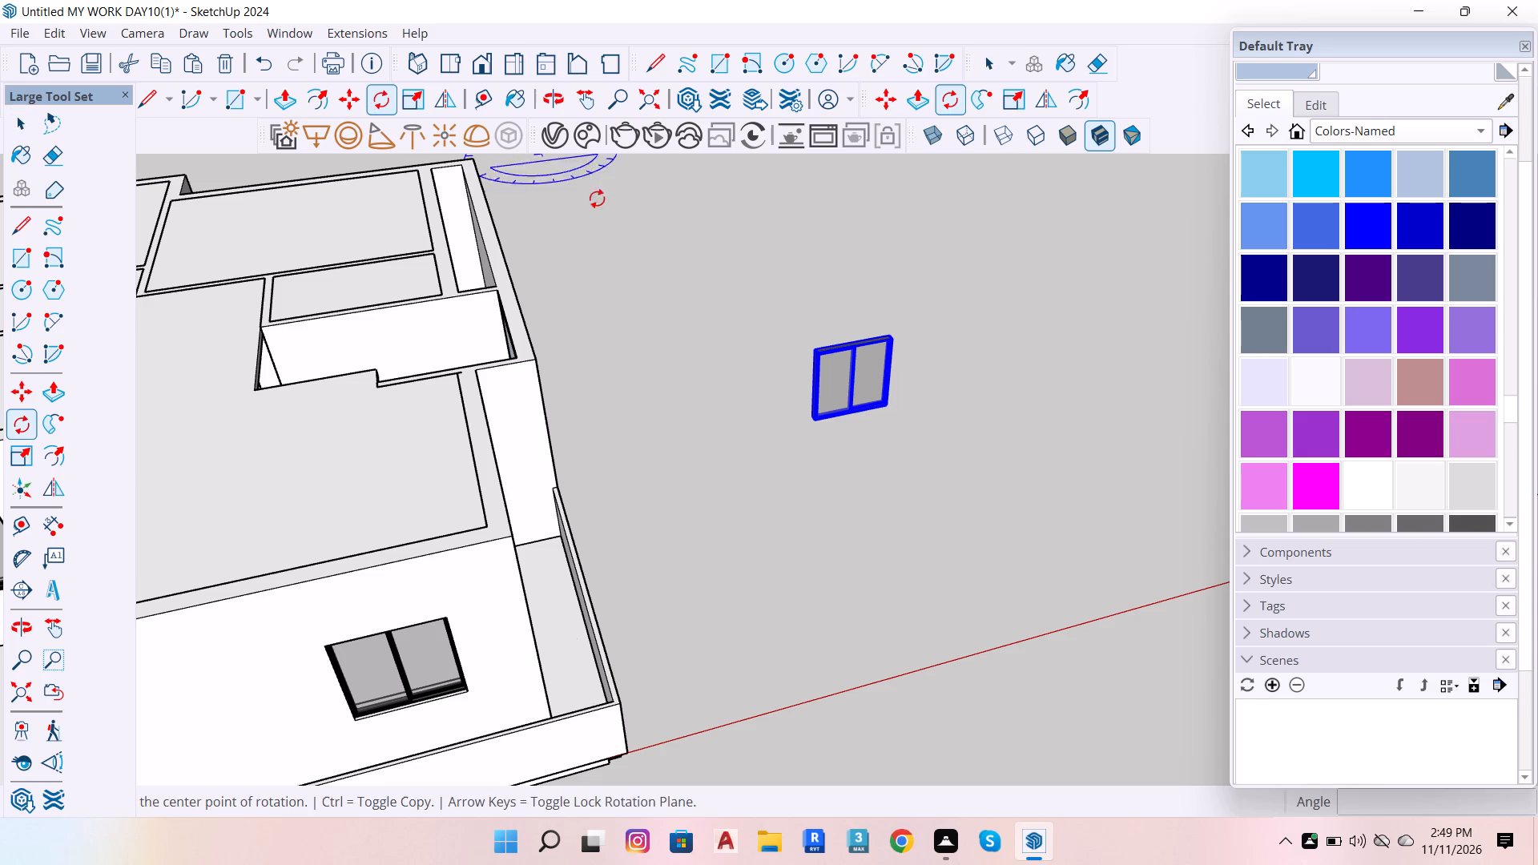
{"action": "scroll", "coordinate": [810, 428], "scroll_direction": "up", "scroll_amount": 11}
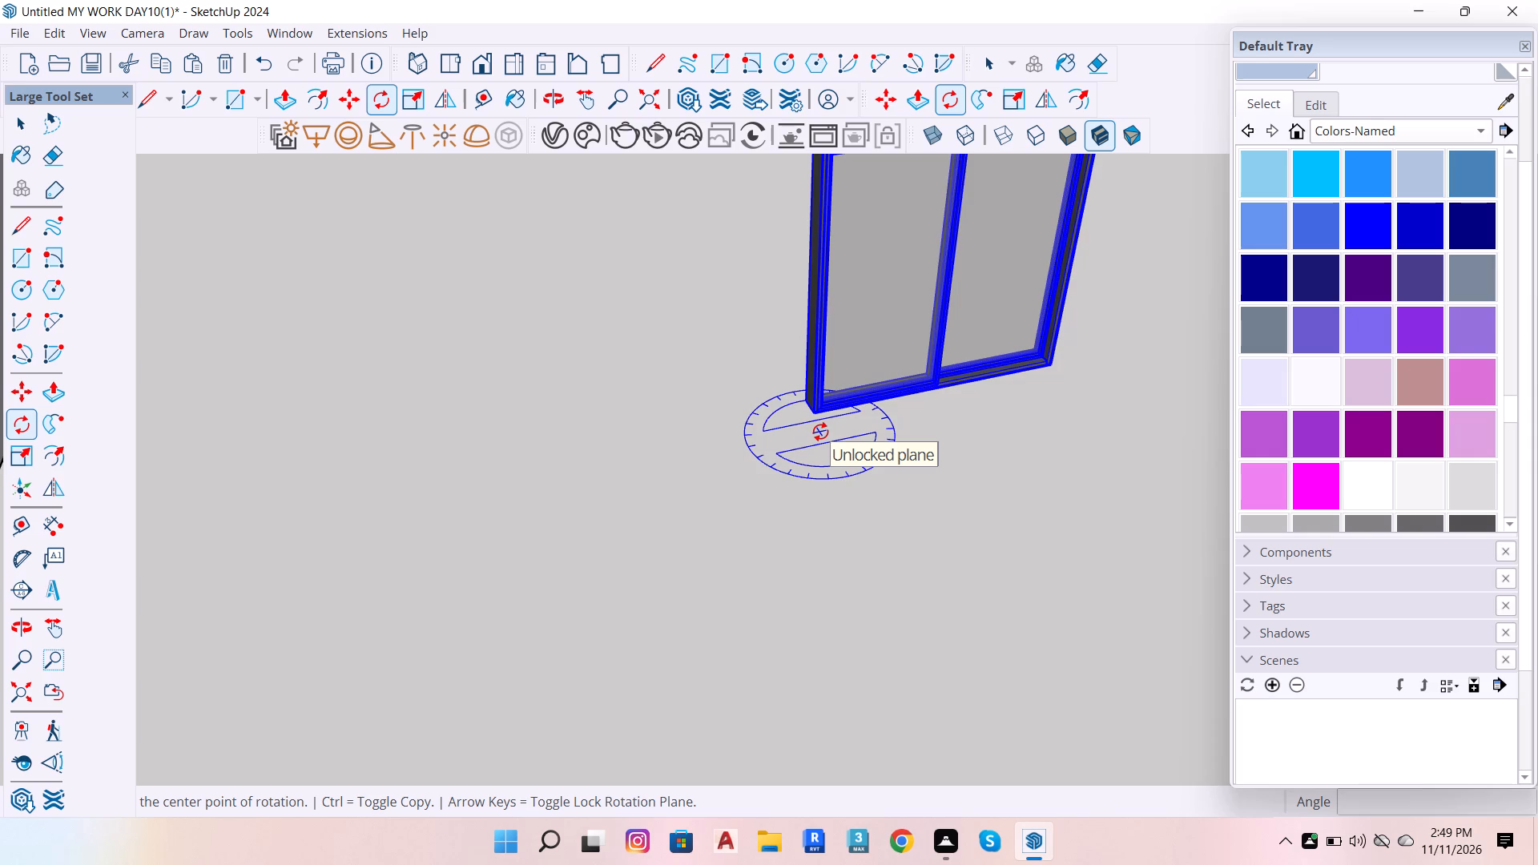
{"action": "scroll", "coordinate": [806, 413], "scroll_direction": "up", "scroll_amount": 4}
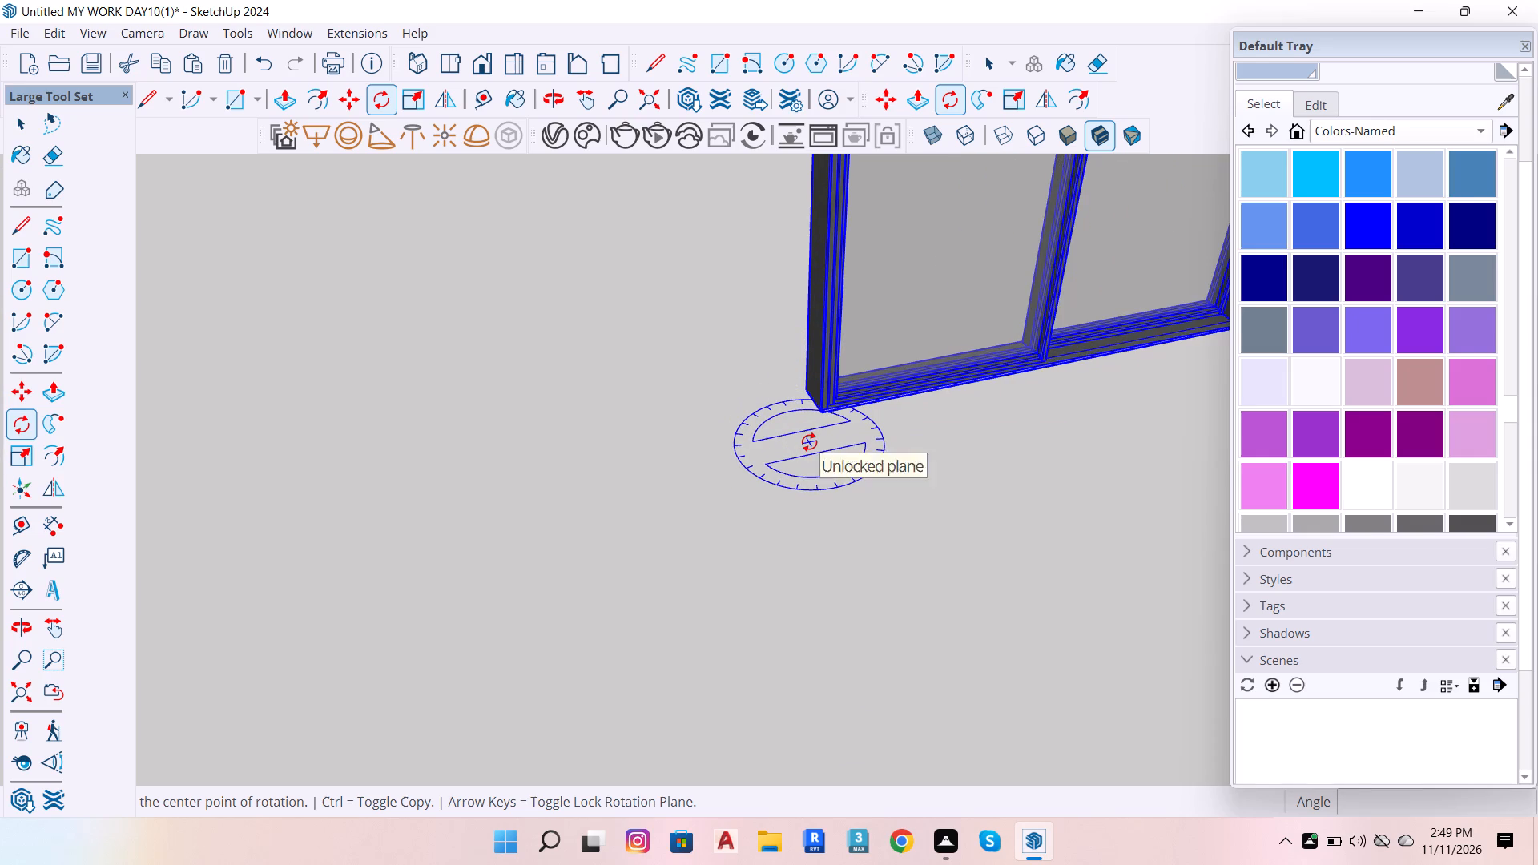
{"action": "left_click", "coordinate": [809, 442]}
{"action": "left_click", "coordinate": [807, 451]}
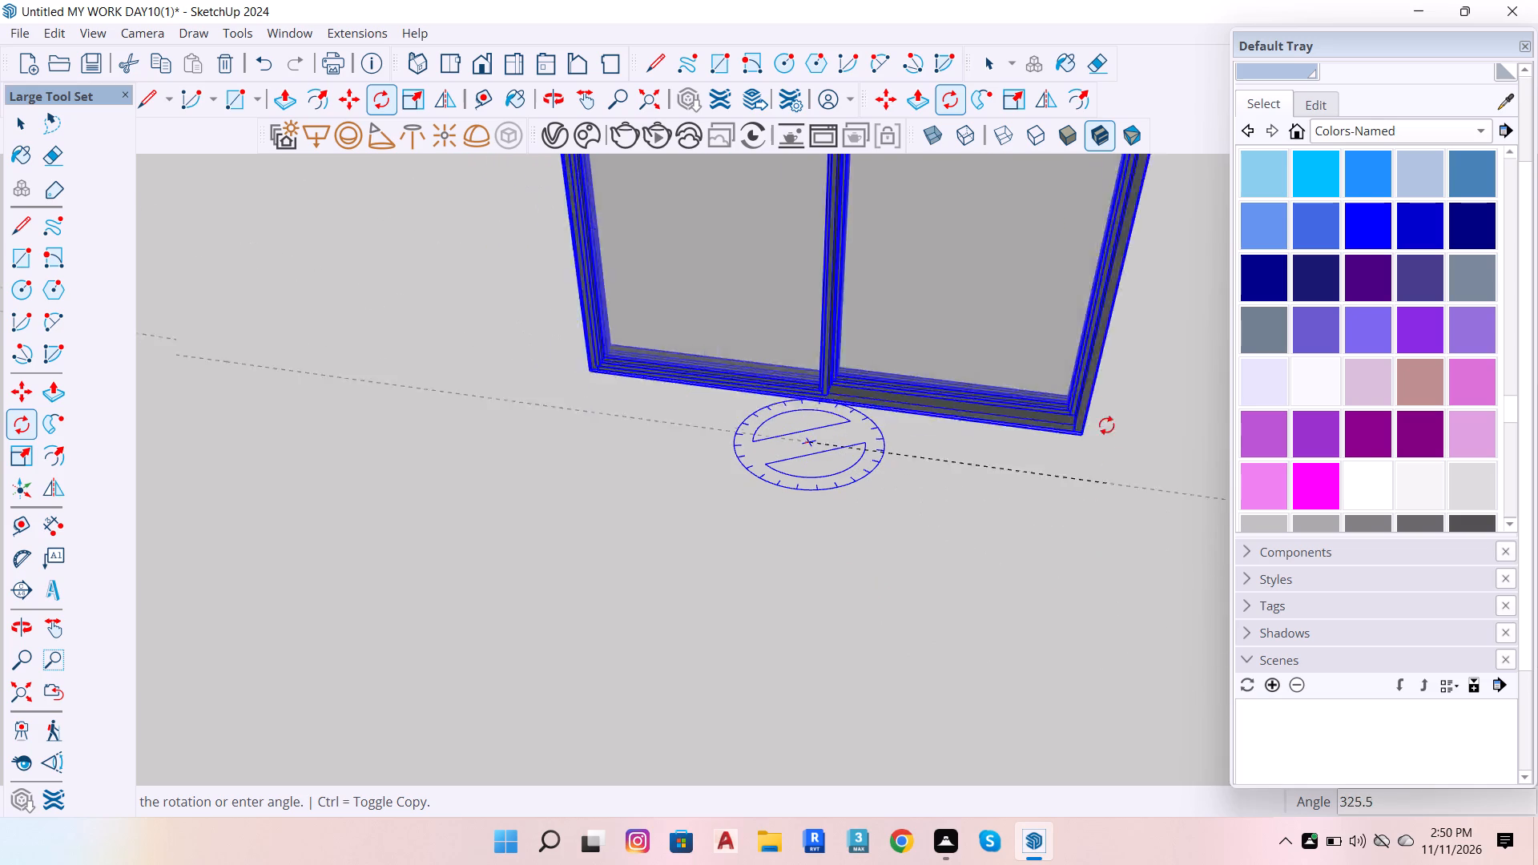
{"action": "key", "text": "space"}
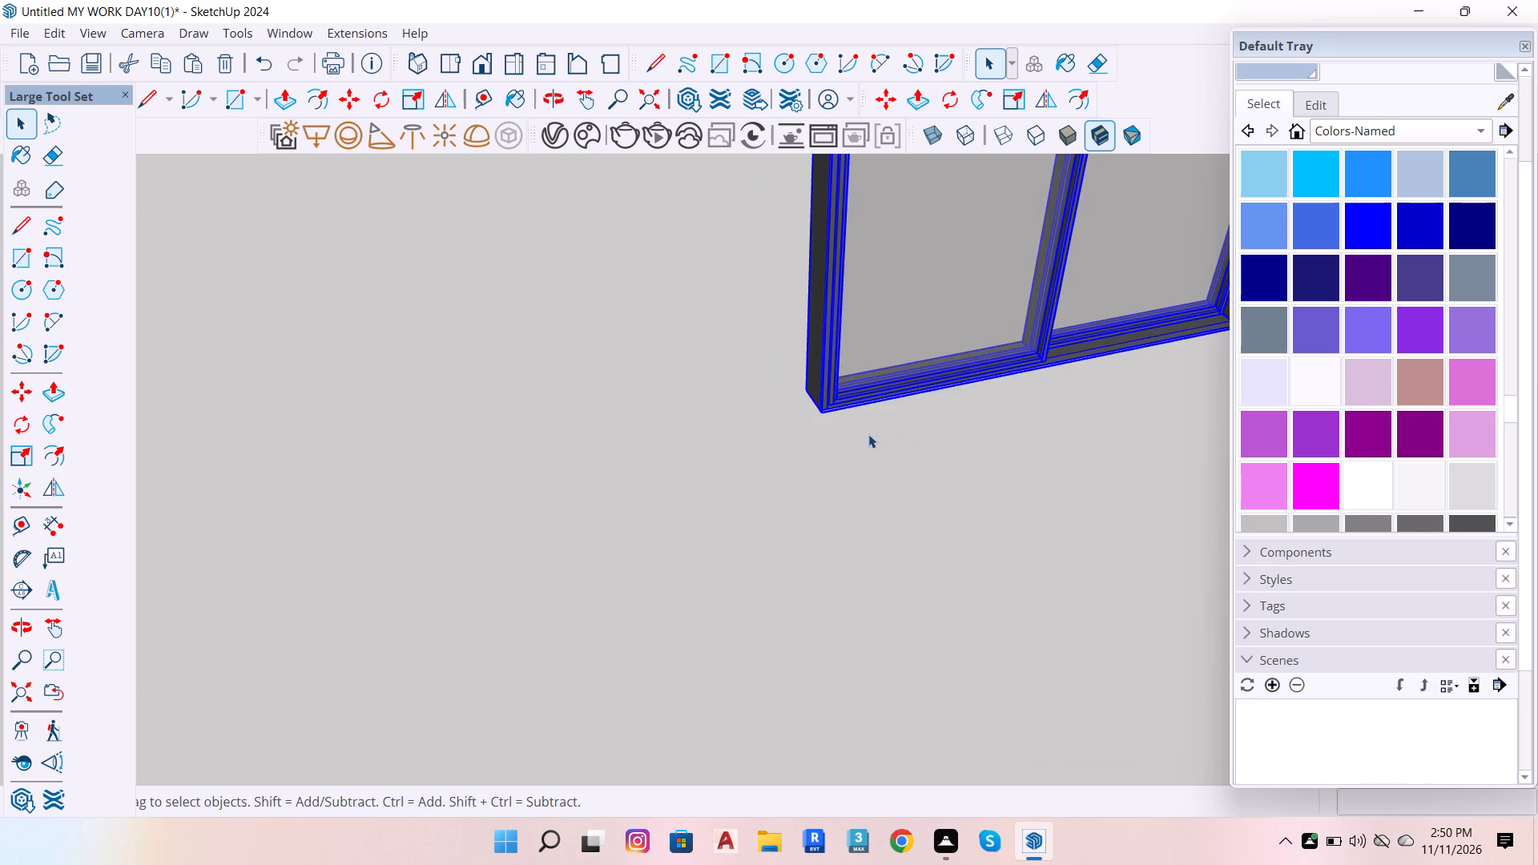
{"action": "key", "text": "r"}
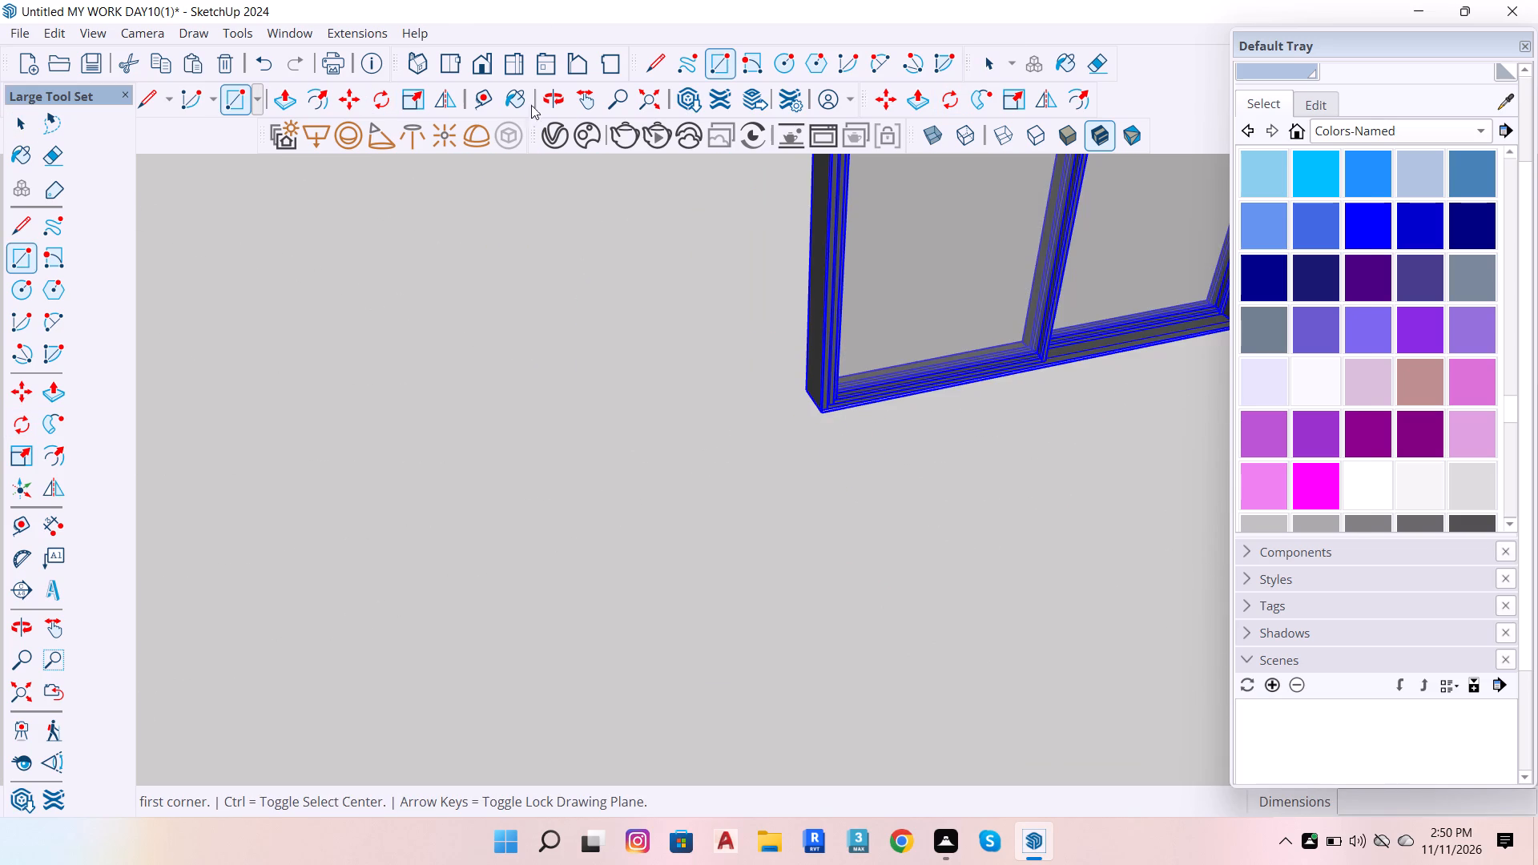
Rotate the loose sliding door copy roughly a quarter turn about the blue axis from its lower corner, facing the side wall.
{"action": "left_click", "coordinate": [372, 94]}
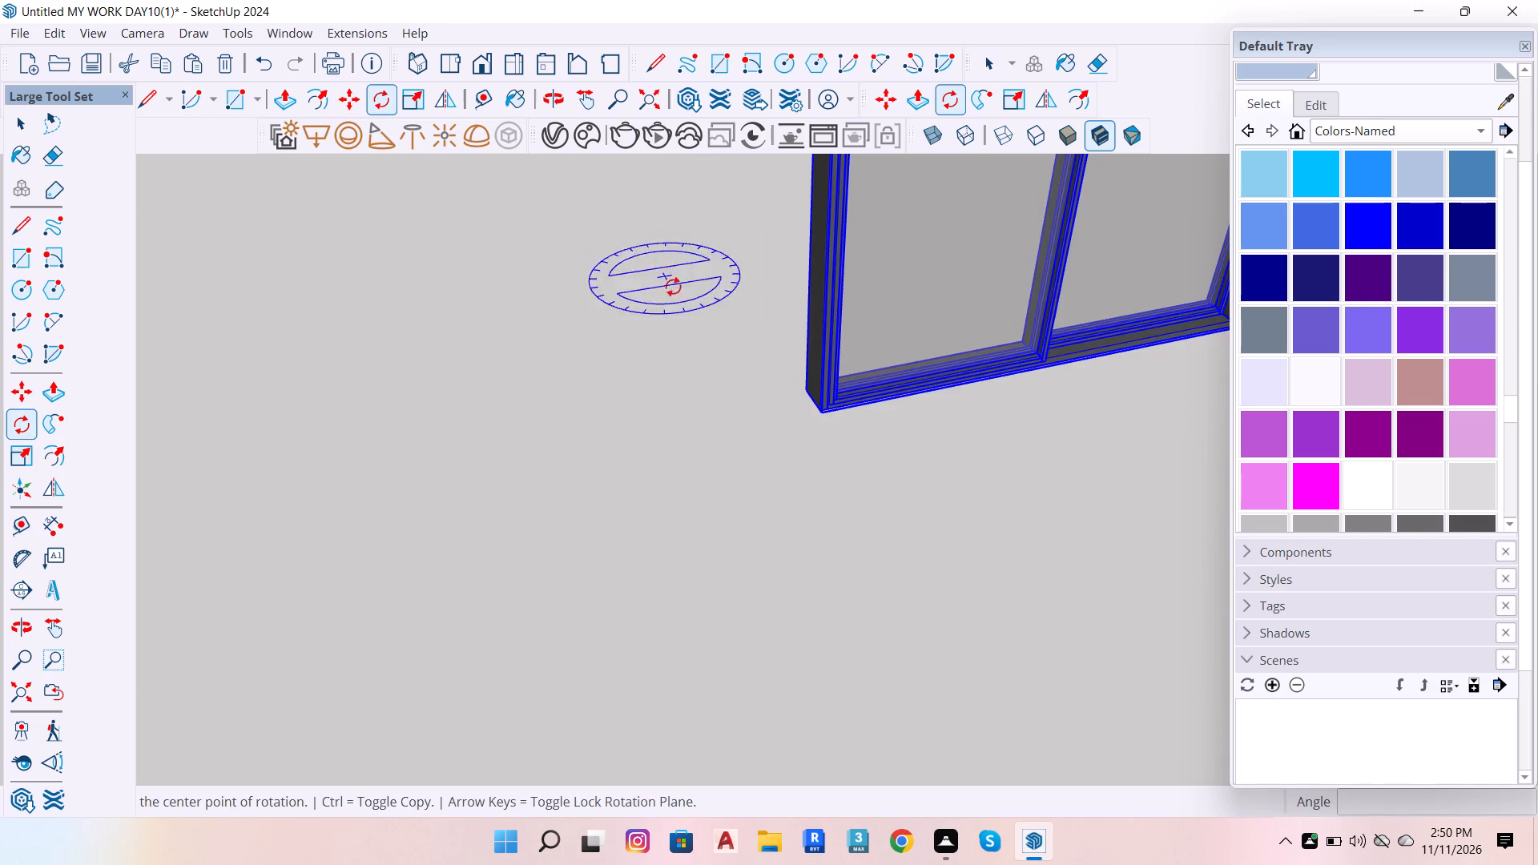
{"action": "key", "text": "Up"}
{"action": "left_click", "coordinate": [827, 414]}
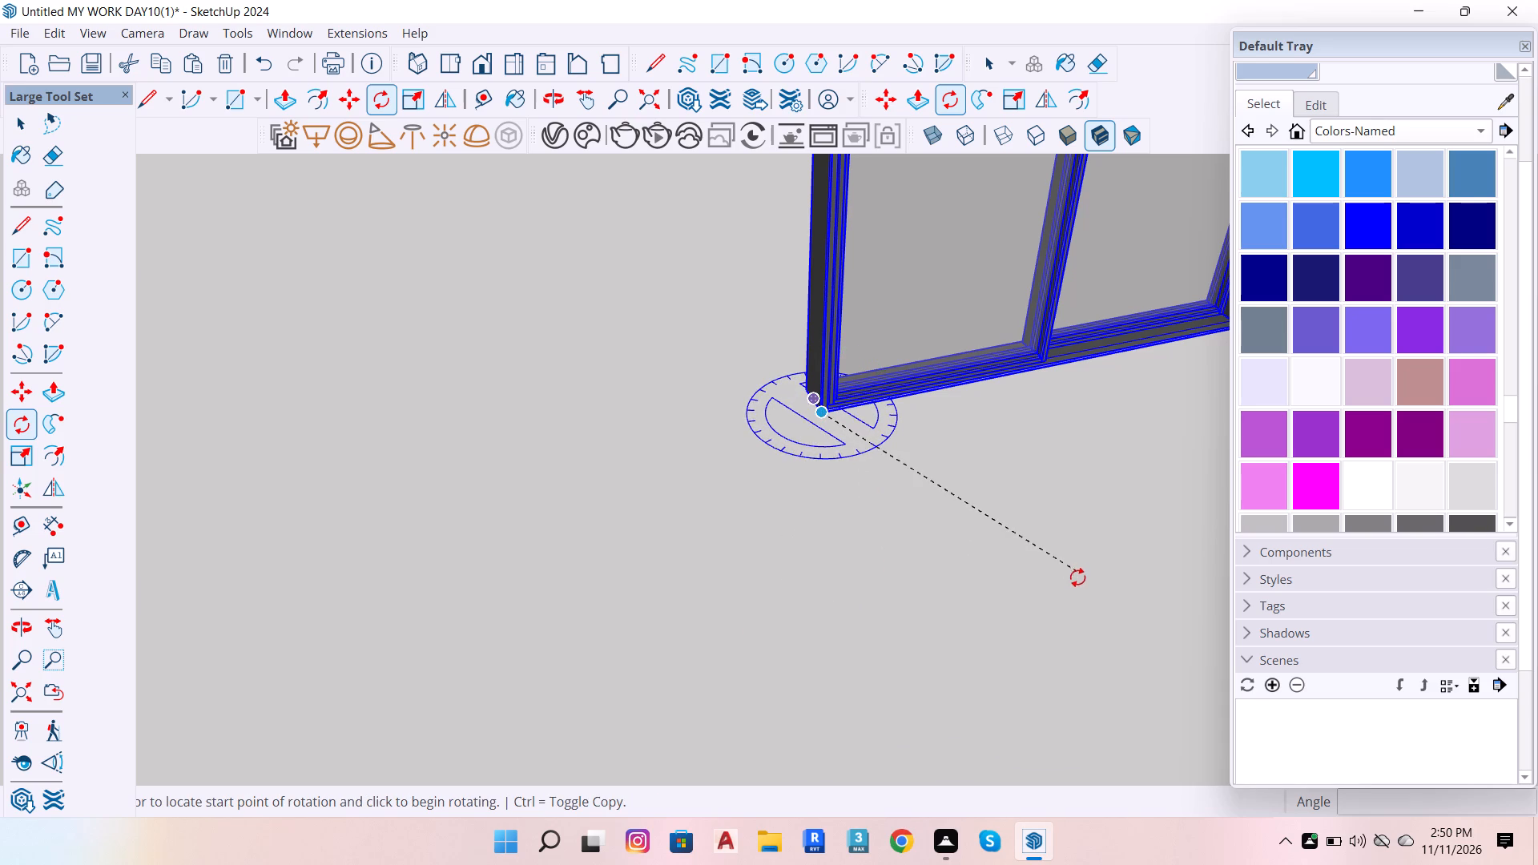
{"action": "left_click", "coordinate": [890, 532]}
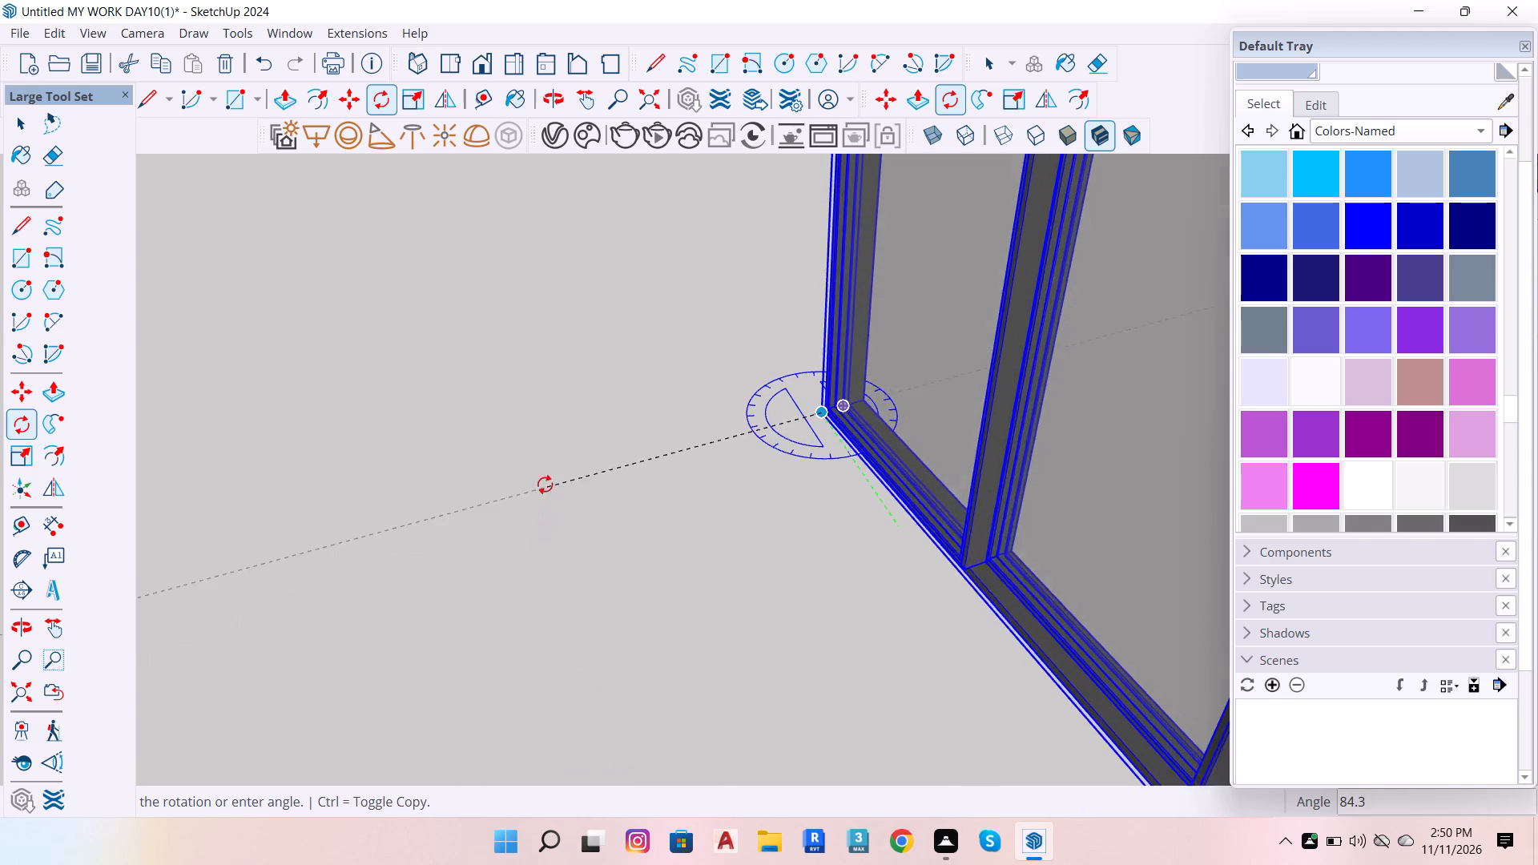
{"action": "left_click", "coordinate": [540, 471]}
{"action": "scroll", "coordinate": [992, 514], "scroll_direction": "down", "scroll_amount": 5}
{"action": "scroll", "coordinate": [808, 502], "scroll_direction": "down", "scroll_amount": 5}
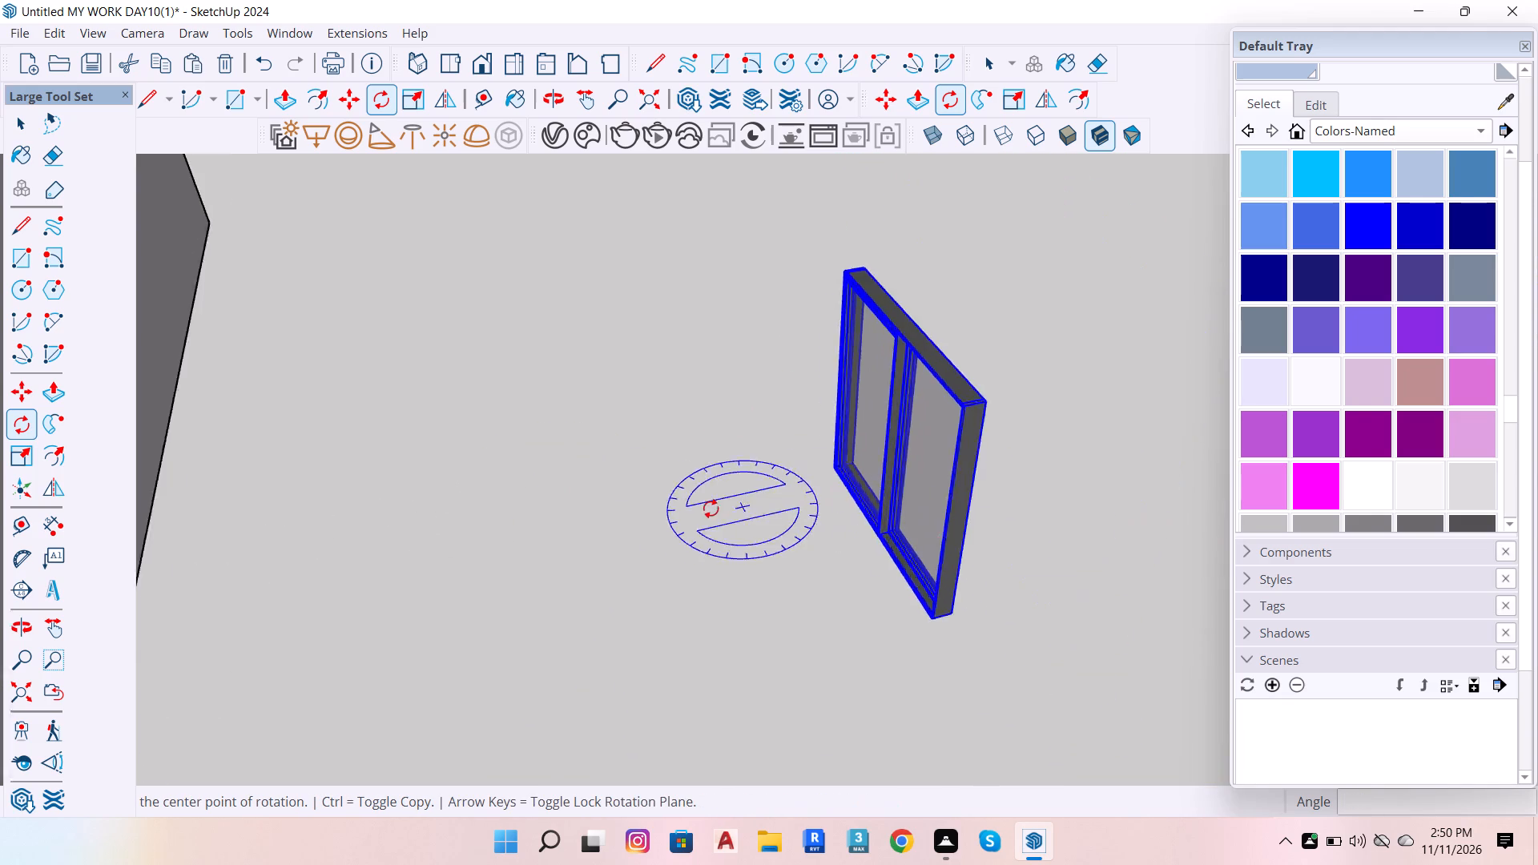
{"action": "scroll", "coordinate": [686, 509], "scroll_direction": "down", "scroll_amount": 5}
{"action": "key", "text": "space"}
Move the rotated sliding door copy by its lower frame corner into the lower corner of the side wall's window opening.
{"action": "scroll", "coordinate": [859, 551], "scroll_direction": "up", "scroll_amount": 4}
{"action": "scroll", "coordinate": [772, 507], "scroll_direction": "down", "scroll_amount": 5}
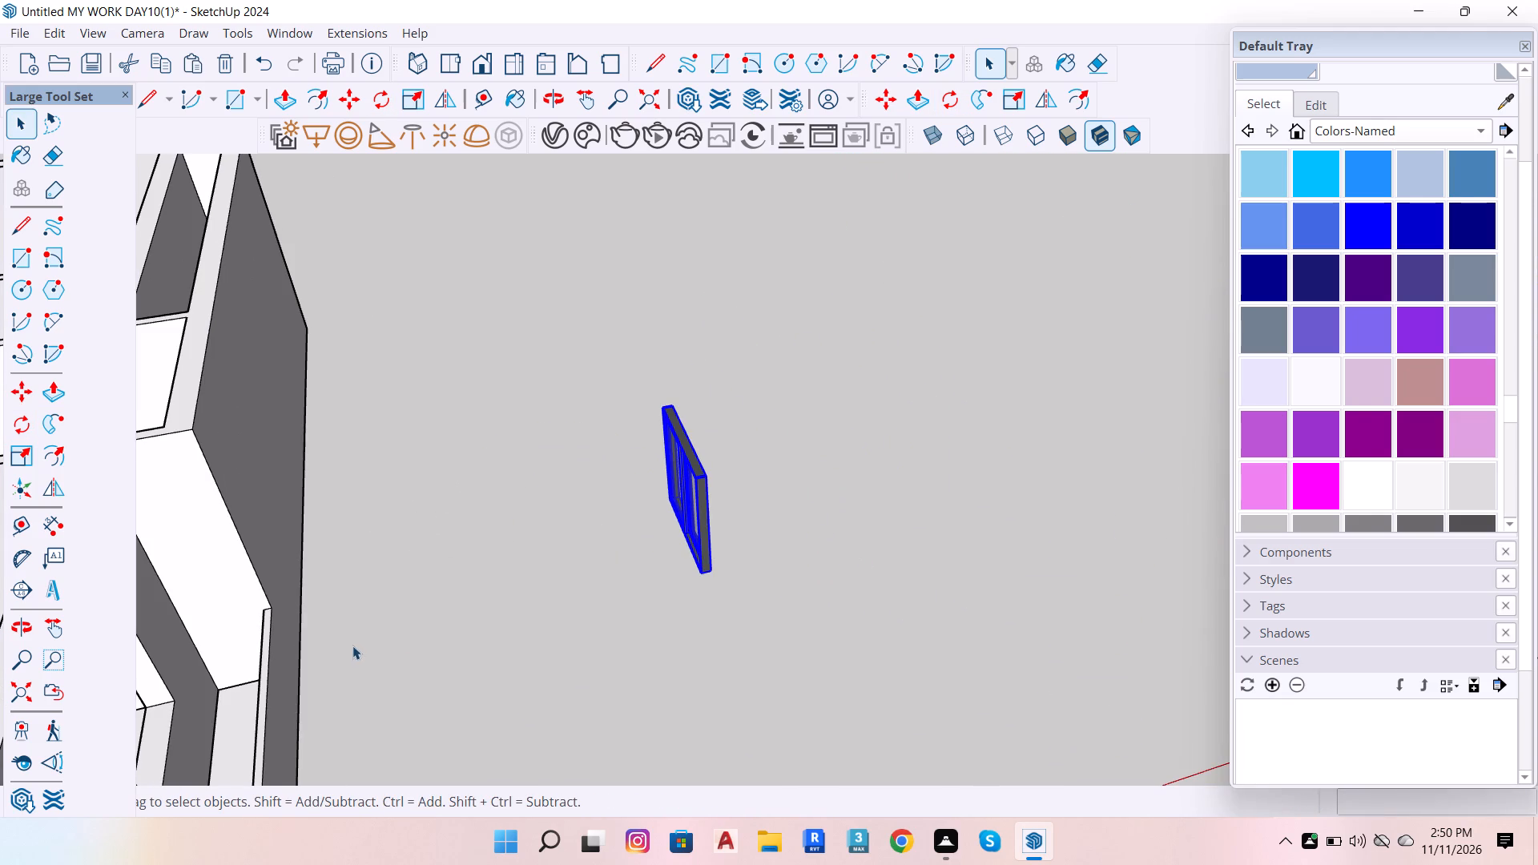
{"action": "key", "text": "o"}
{"action": "left_click_drag", "start_coordinate": [519, 571], "coordinate": [142, 659]}
{"action": "scroll", "coordinate": [788, 701], "scroll_direction": "down", "scroll_amount": 5}
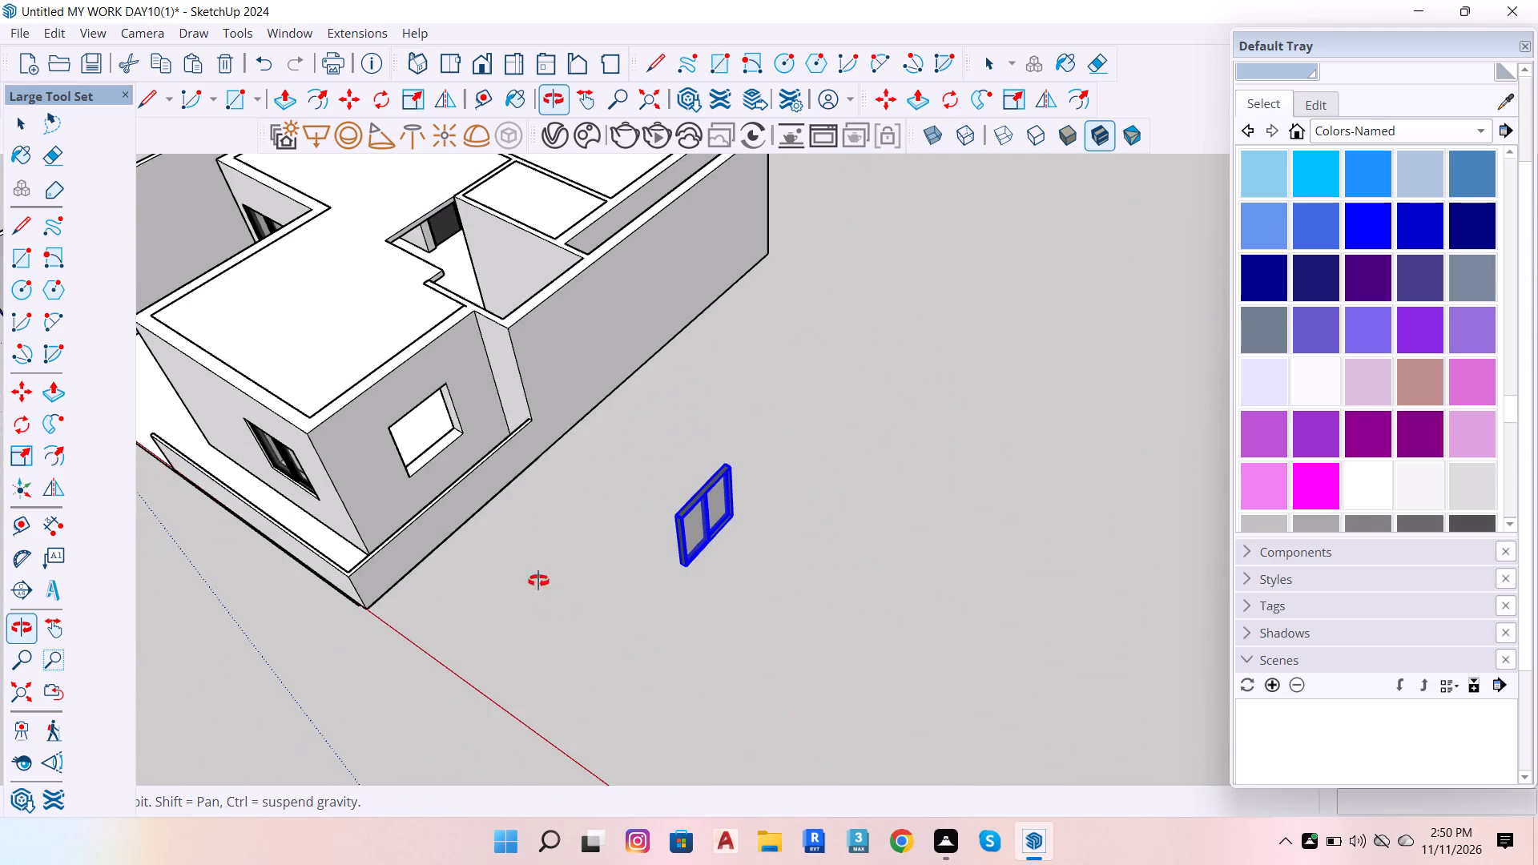
{"action": "scroll", "coordinate": [489, 501], "scroll_direction": "up", "scroll_amount": 5}
{"action": "scroll", "coordinate": [711, 626], "scroll_direction": "down", "scroll_amount": 5}
{"action": "left_click_drag", "start_coordinate": [535, 581], "coordinate": [232, 472]}
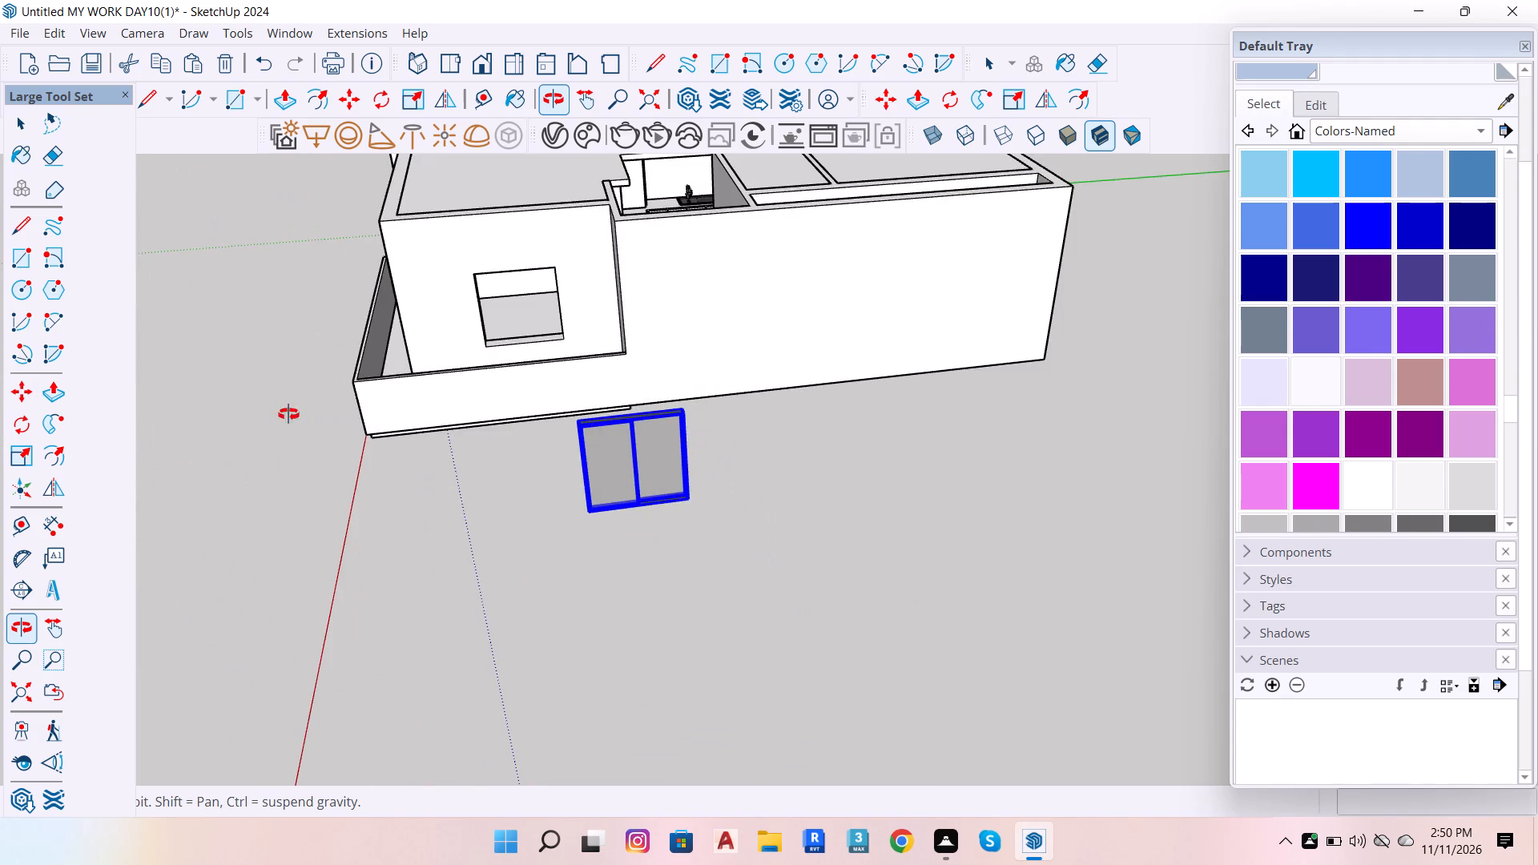
{"action": "scroll", "coordinate": [356, 311], "scroll_direction": "up", "scroll_amount": 6}
{"action": "scroll", "coordinate": [779, 454], "scroll_direction": "down", "scroll_amount": 5}
{"action": "scroll", "coordinate": [908, 727], "scroll_direction": "up", "scroll_amount": 2}
{"action": "key", "text": "space"}
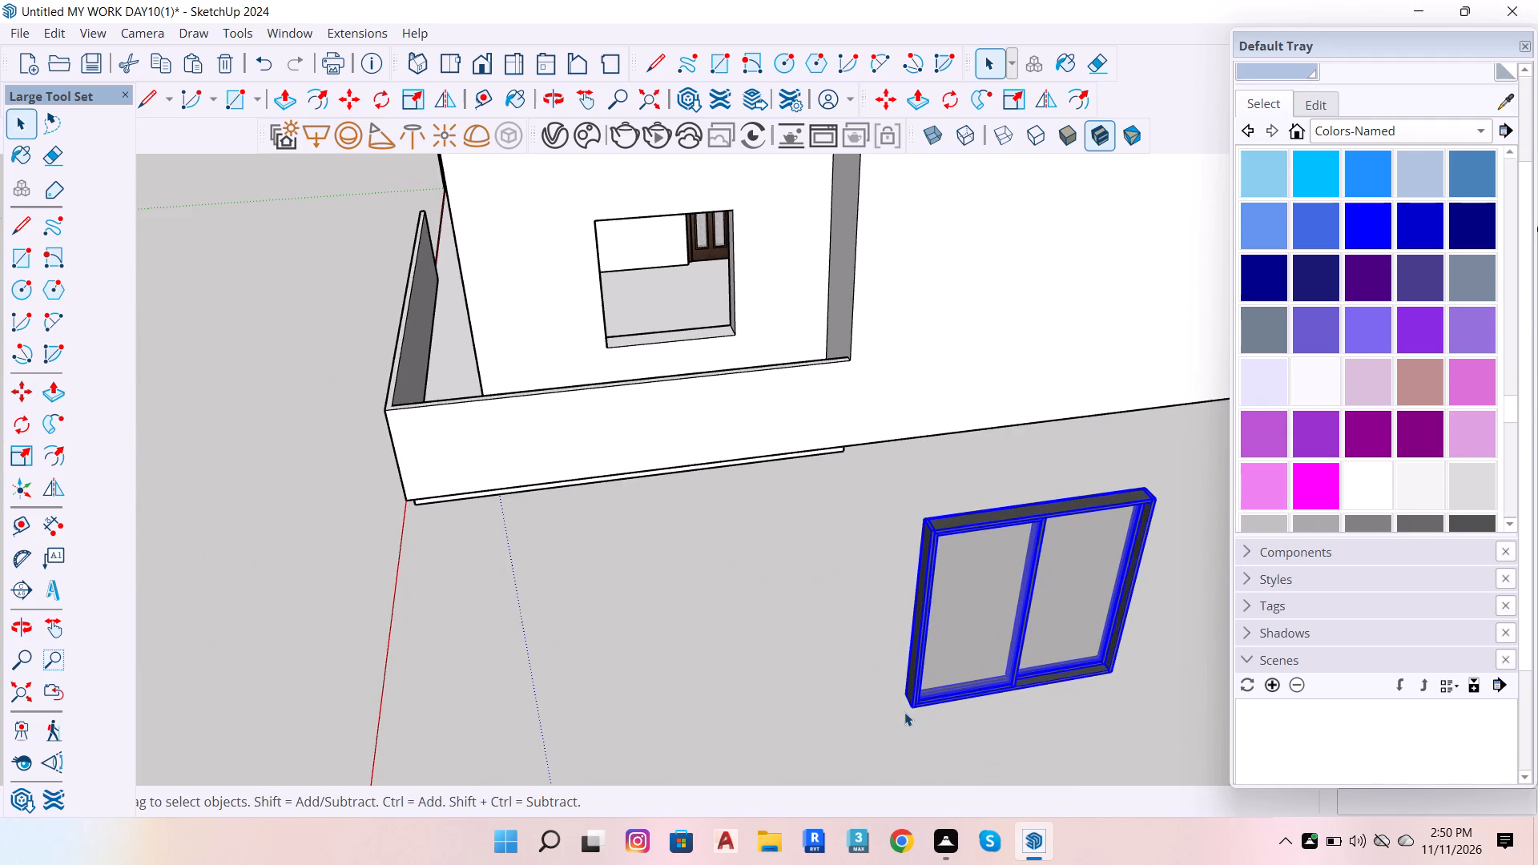
{"action": "scroll", "coordinate": [904, 712], "scroll_direction": "up", "scroll_amount": 2}
{"action": "key", "text": "m"}
{"action": "scroll", "coordinate": [932, 726], "scroll_direction": "up", "scroll_amount": 11}
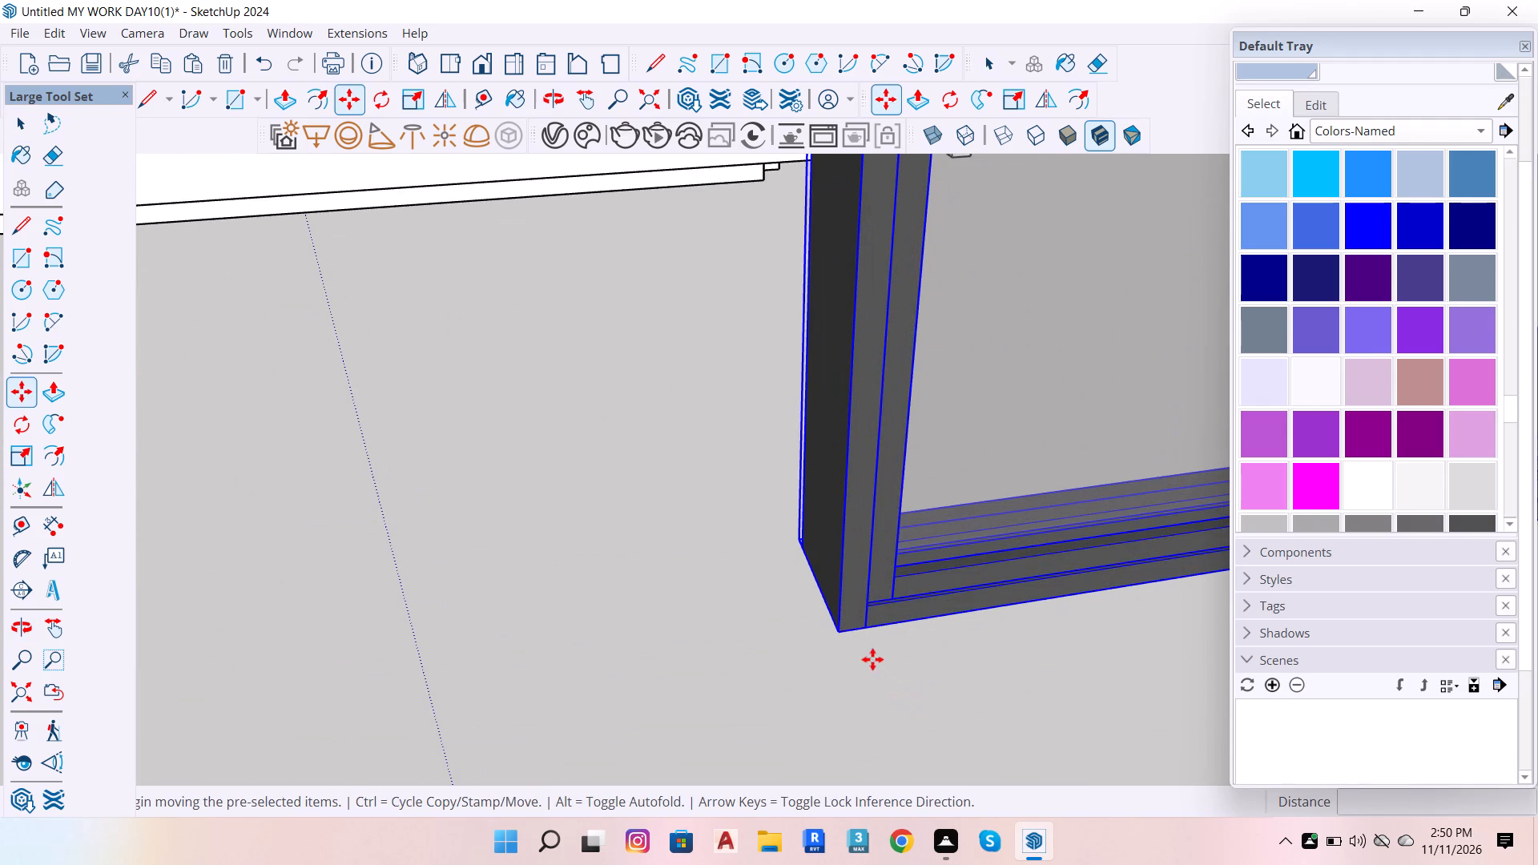
{"action": "left_click", "coordinate": [837, 641]}
{"action": "scroll", "coordinate": [1030, 589], "scroll_direction": "down", "scroll_amount": 13}
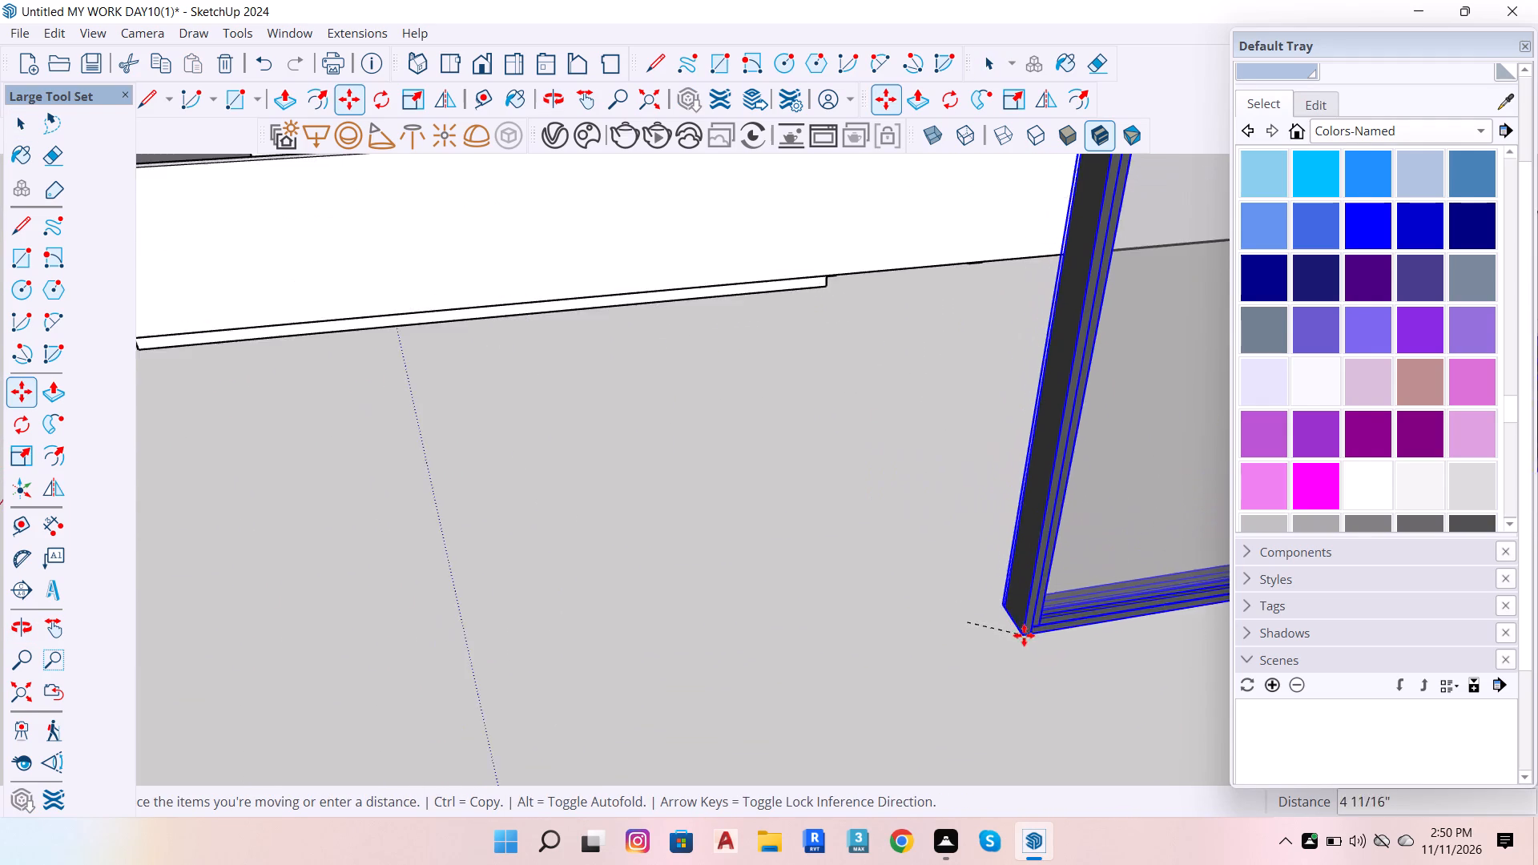
{"action": "scroll", "coordinate": [1024, 635], "scroll_direction": "down", "scroll_amount": 11}
{"action": "scroll", "coordinate": [714, 316], "scroll_direction": "up", "scroll_amount": 15}
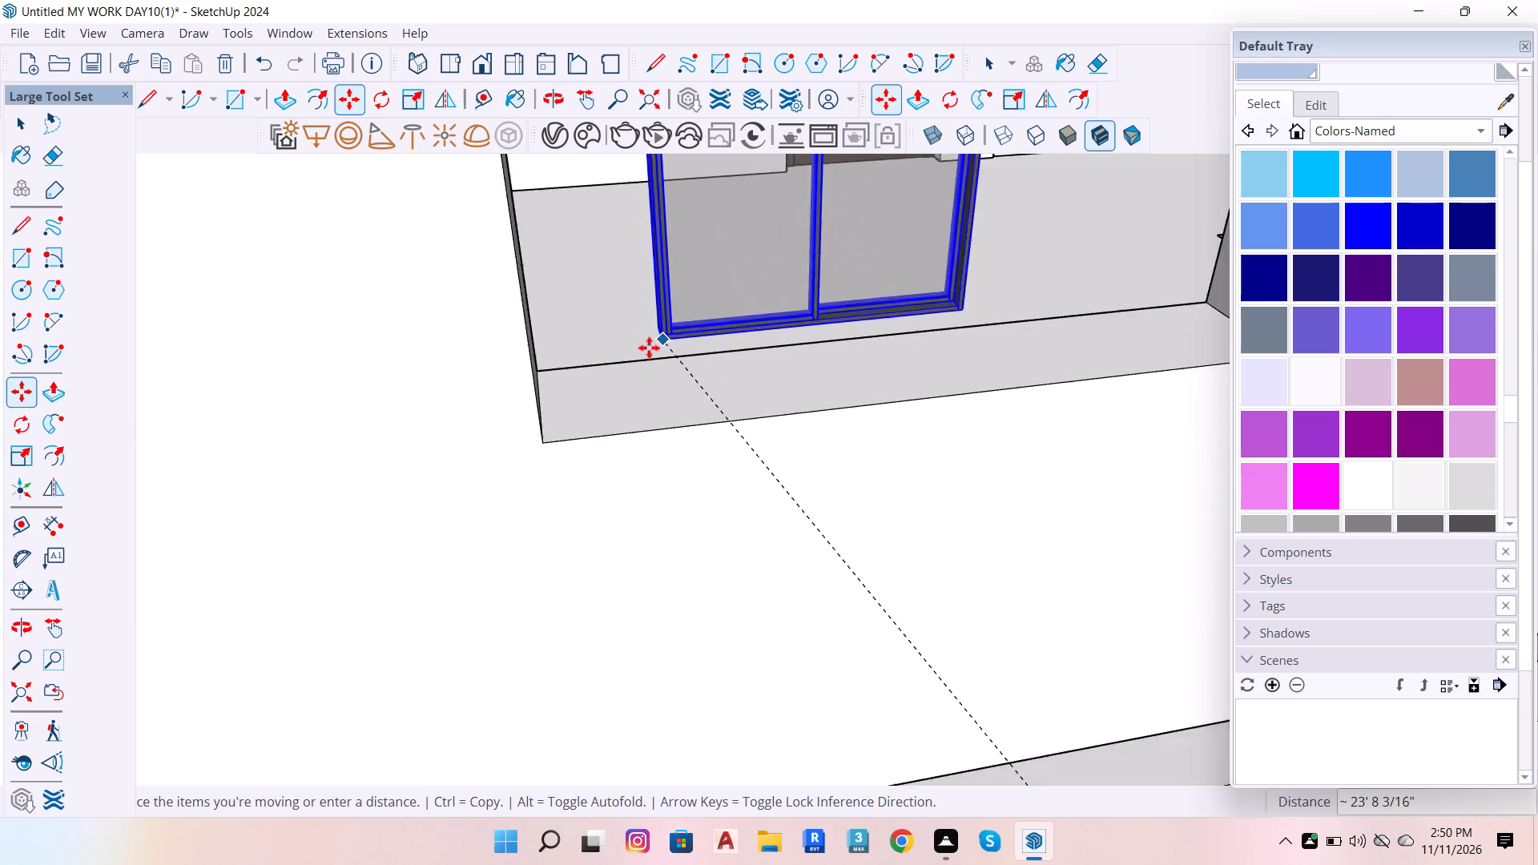
{"action": "scroll", "coordinate": [649, 348], "scroll_direction": "up", "scroll_amount": 5}
{"action": "scroll", "coordinate": [521, 530], "scroll_direction": "down", "scroll_amount": 6}
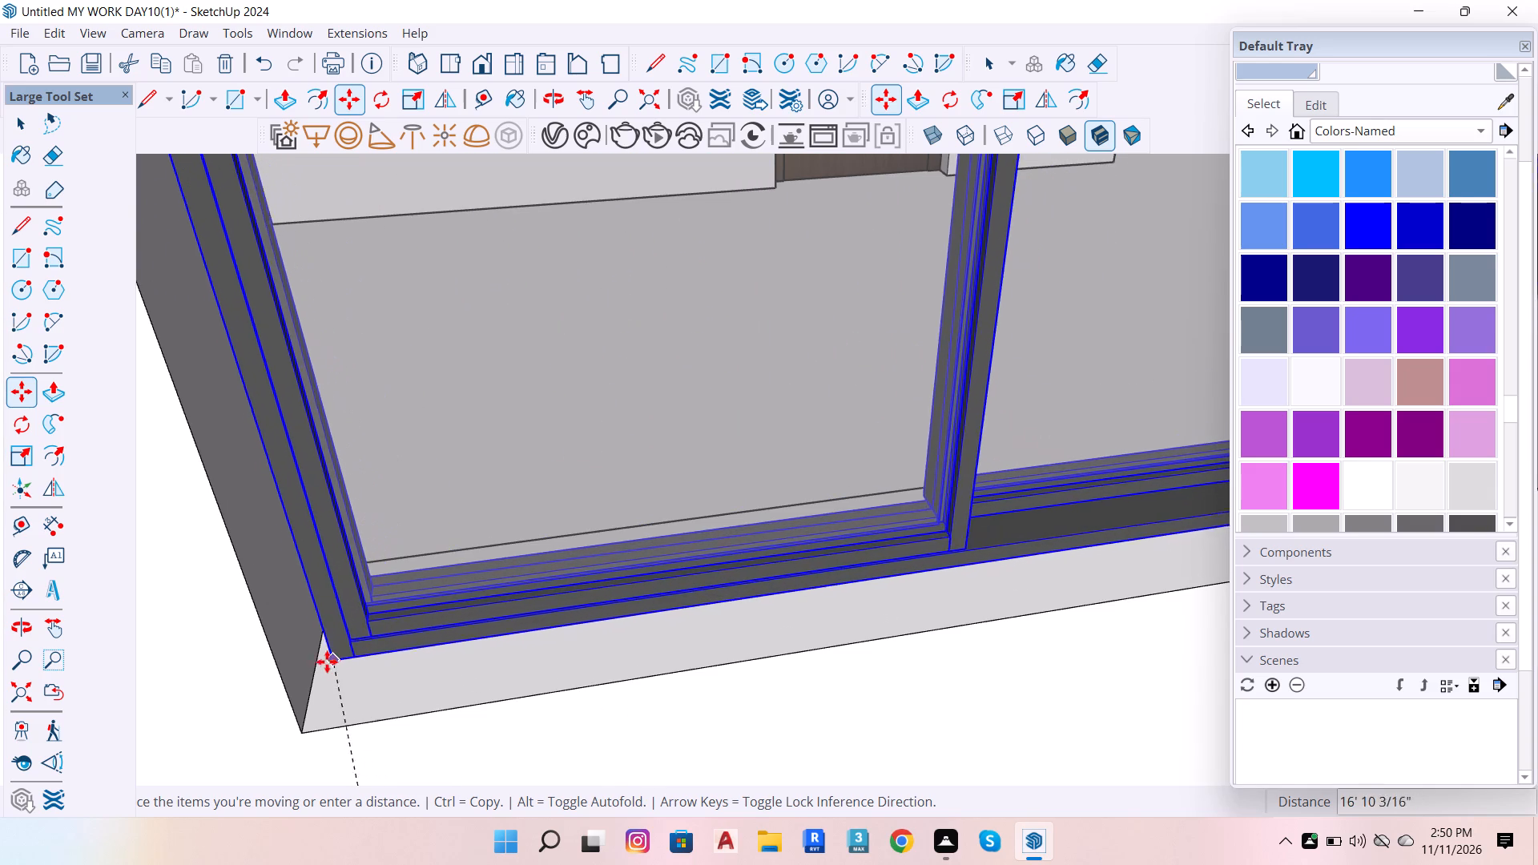
{"action": "left_click", "coordinate": [313, 672]}
{"action": "key", "text": "space"}
{"action": "scroll", "coordinate": [496, 646], "scroll_direction": "down", "scroll_amount": 9}
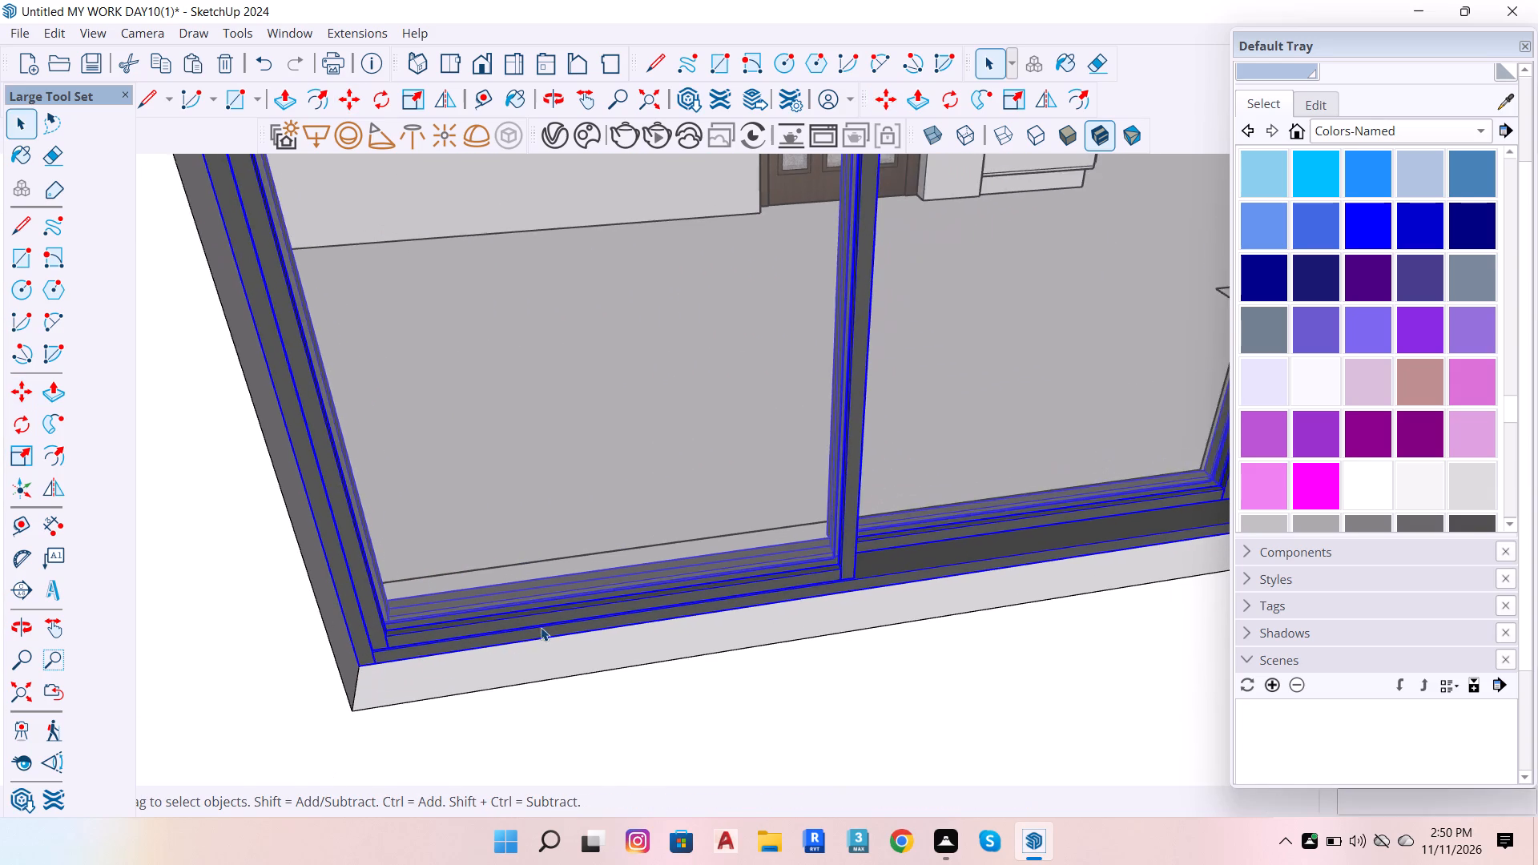
Hide the roof slab group covering the rooms of the house.
{"action": "scroll", "coordinate": [541, 627], "scroll_direction": "down", "scroll_amount": 3}
{"action": "scroll", "coordinate": [578, 634], "scroll_direction": "down", "scroll_amount": 20}
{"action": "scroll", "coordinate": [578, 634], "scroll_direction": "down", "scroll_amount": 11}
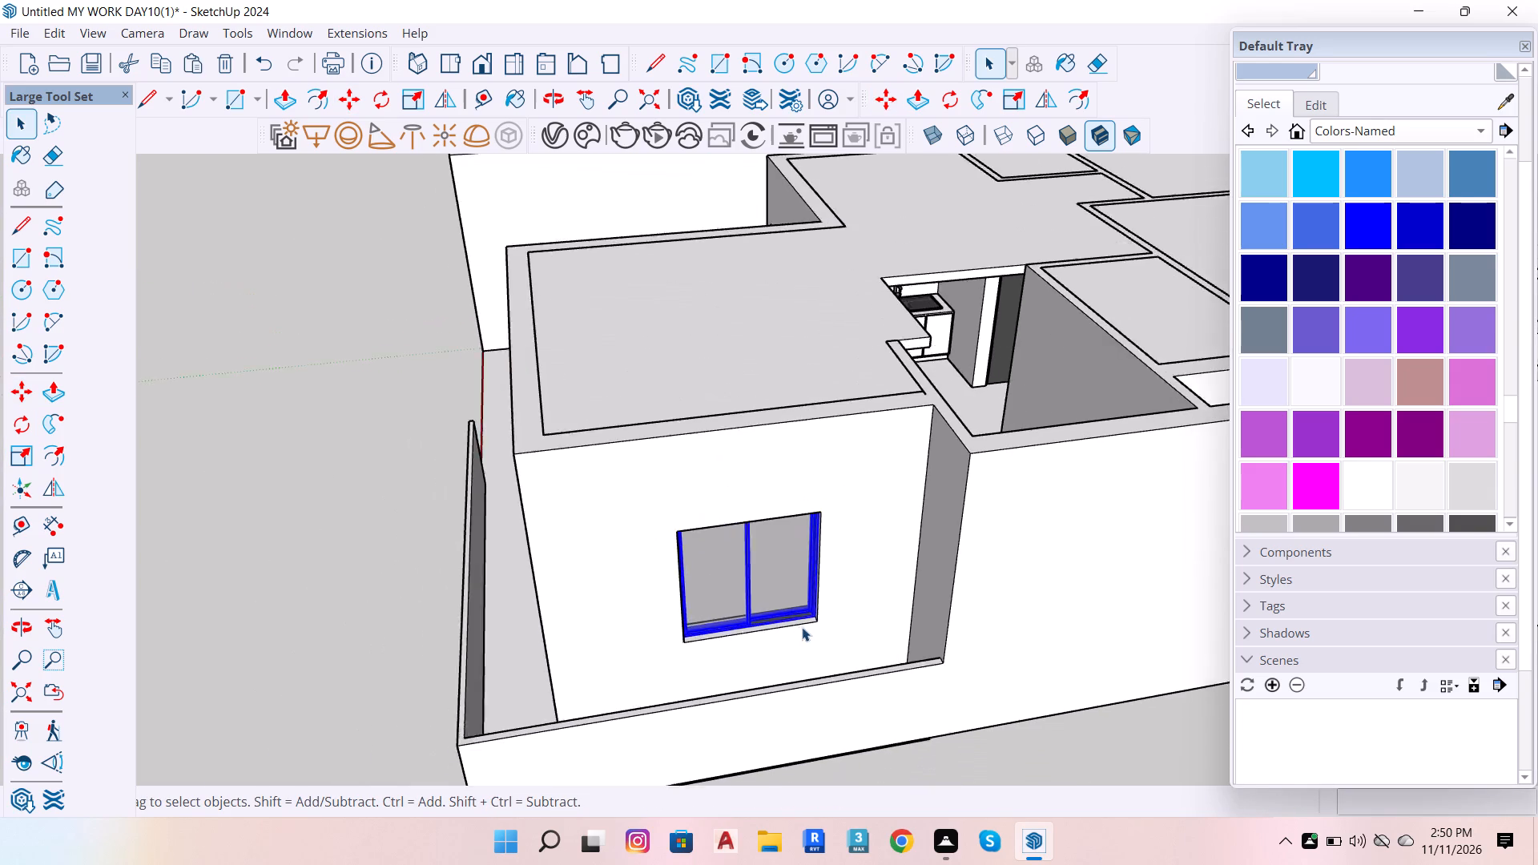
{"action": "scroll", "coordinate": [802, 627], "scroll_direction": "down", "scroll_amount": 11}
{"action": "left_click", "coordinate": [924, 701]}
{"action": "scroll", "coordinate": [1020, 428], "scroll_direction": "up", "scroll_amount": 6}
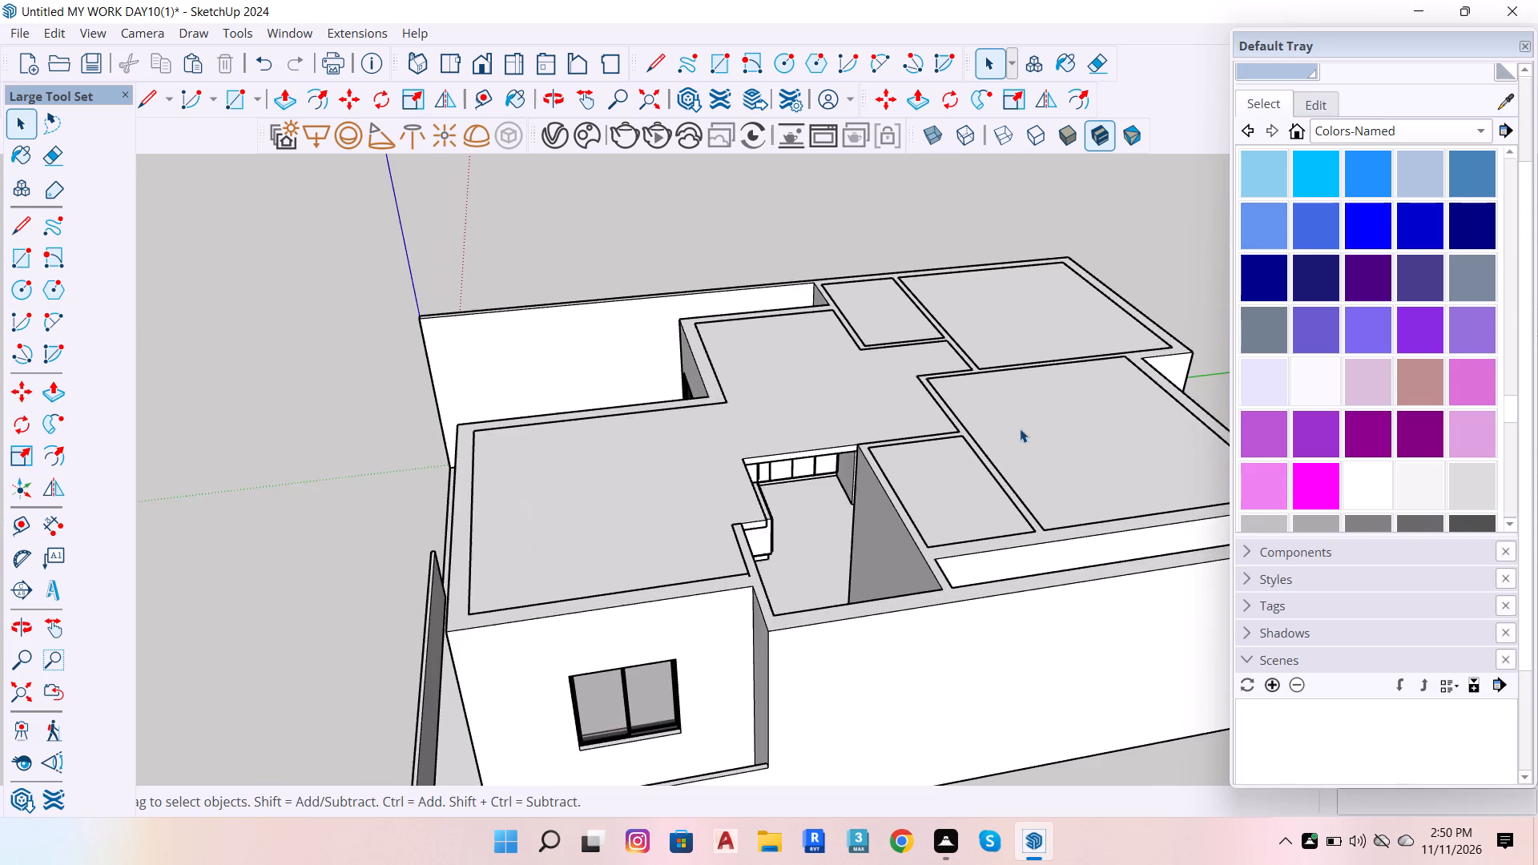
{"action": "scroll", "coordinate": [372, 555], "scroll_direction": "down", "scroll_amount": 6}
{"action": "scroll", "coordinate": [552, 601], "scroll_direction": "down", "scroll_amount": 6}
{"action": "scroll", "coordinate": [715, 537], "scroll_direction": "up", "scroll_amount": 5}
{"action": "scroll", "coordinate": [928, 552], "scroll_direction": "up", "scroll_amount": 5}
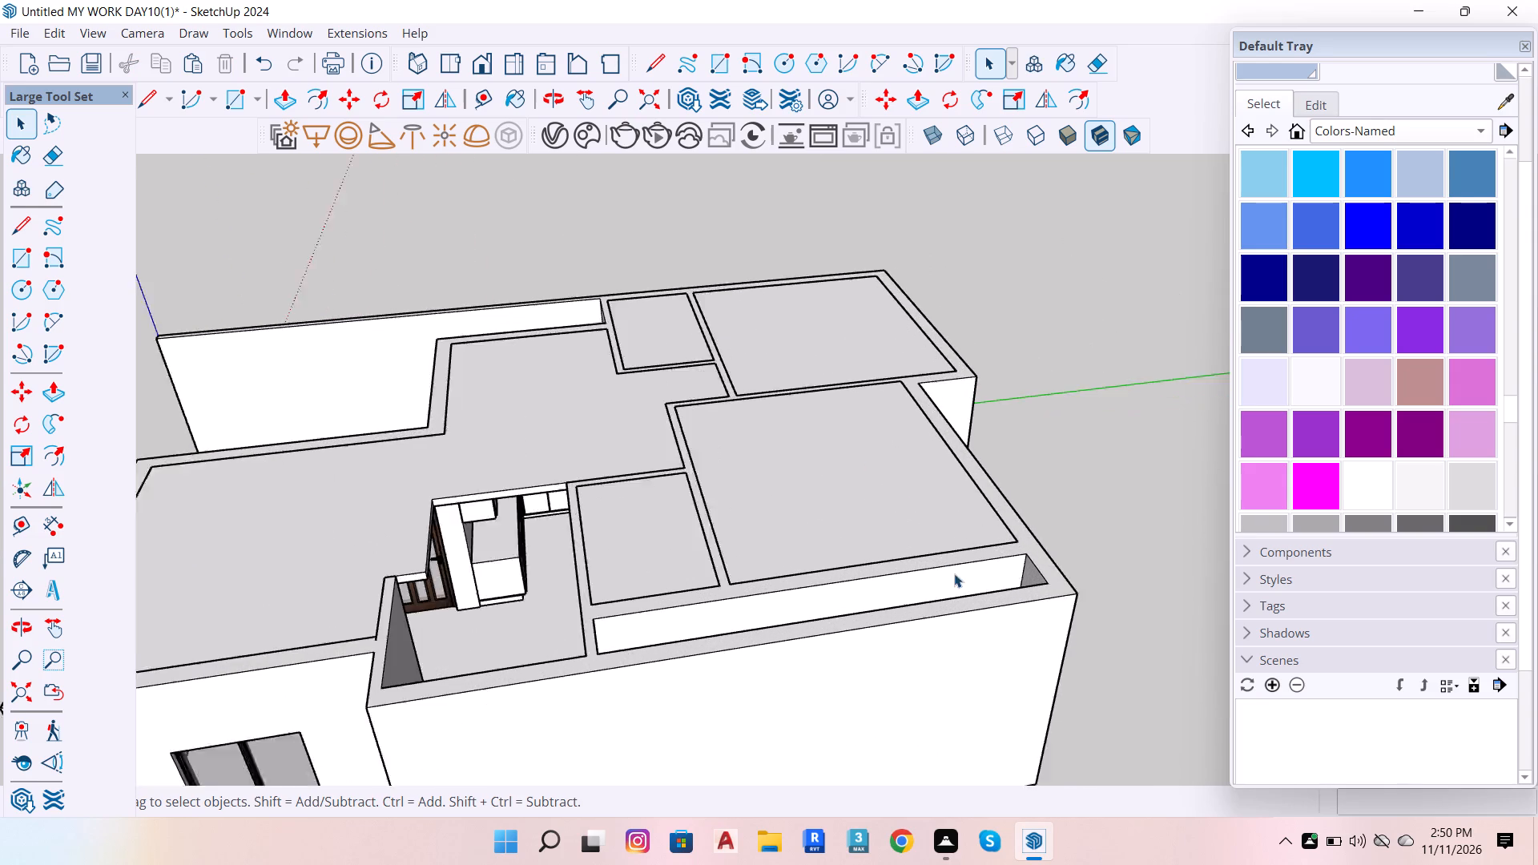
{"action": "scroll", "coordinate": [954, 573], "scroll_direction": "up", "scroll_amount": 1}
{"action": "scroll", "coordinate": [540, 672], "scroll_direction": "down", "scroll_amount": 5}
{"action": "scroll", "coordinate": [545, 525], "scroll_direction": "down", "scroll_amount": 5}
{"action": "scroll", "coordinate": [713, 494], "scroll_direction": "down", "scroll_amount": 5}
{"action": "scroll", "coordinate": [736, 553], "scroll_direction": "up", "scroll_amount": 5}
{"action": "scroll", "coordinate": [976, 465], "scroll_direction": "down", "scroll_amount": 10}
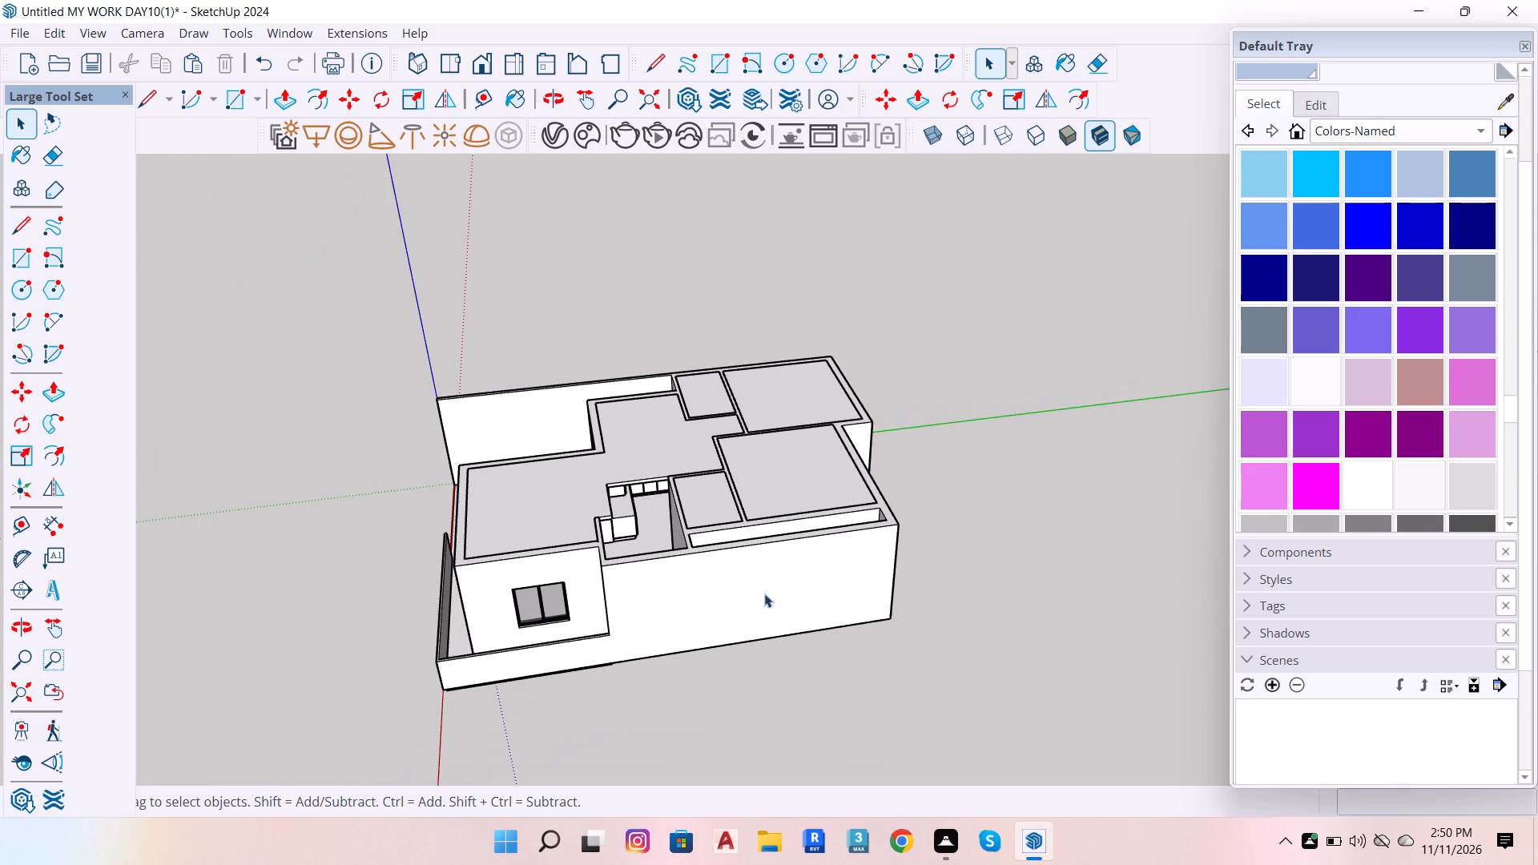
{"action": "scroll", "coordinate": [594, 521], "scroll_direction": "up", "scroll_amount": 4}
{"action": "left_click", "coordinate": [581, 491]}
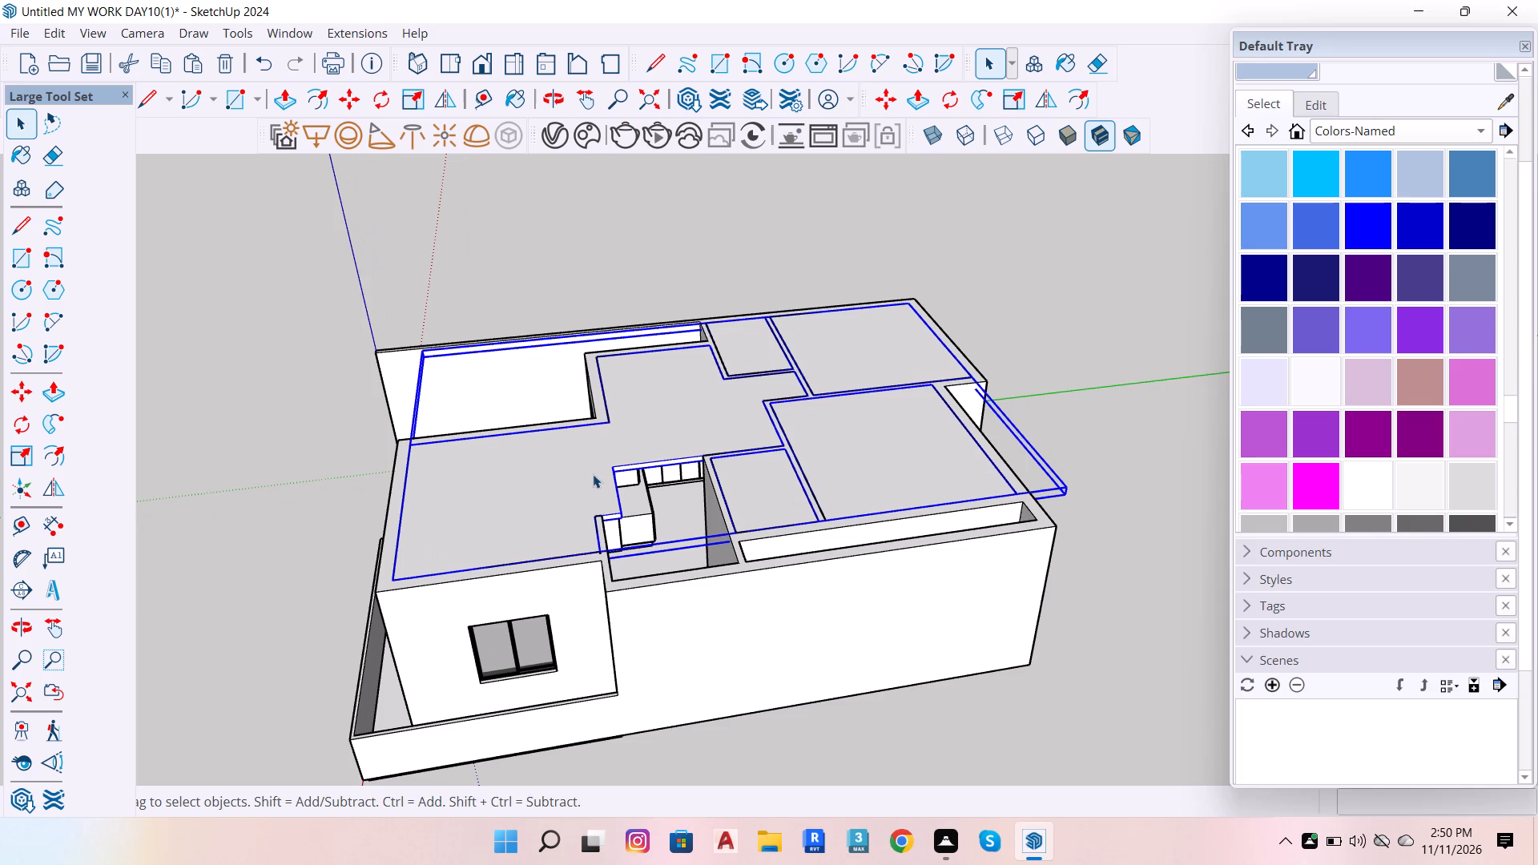
{"action": "key", "text": "h"}
Examine the uncovered interior from above, including the kitchen, bathrooms, bedrooms and the narrow space along the outer wall.
{"action": "scroll", "coordinate": [706, 449], "scroll_direction": "up", "scroll_amount": 6}
{"action": "scroll", "coordinate": [766, 376], "scroll_direction": "up", "scroll_amount": 7}
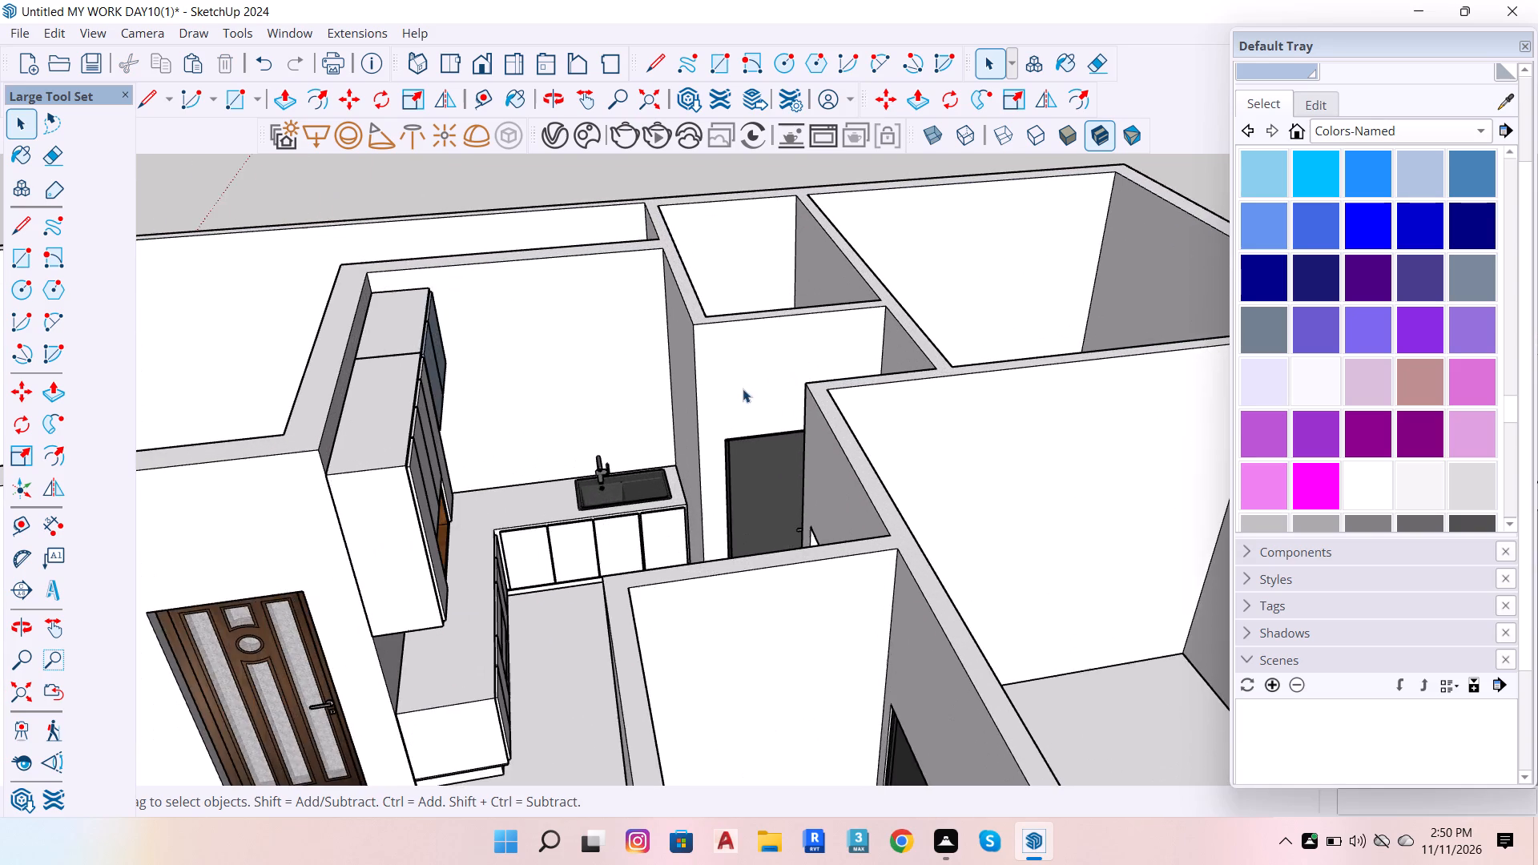
{"action": "scroll", "coordinate": [733, 482], "scroll_direction": "down", "scroll_amount": 6}
{"action": "scroll", "coordinate": [782, 478], "scroll_direction": "up", "scroll_amount": 4}
{"action": "key", "text": "o"}
{"action": "left_click_drag", "start_coordinate": [753, 492], "coordinate": [759, 494]}
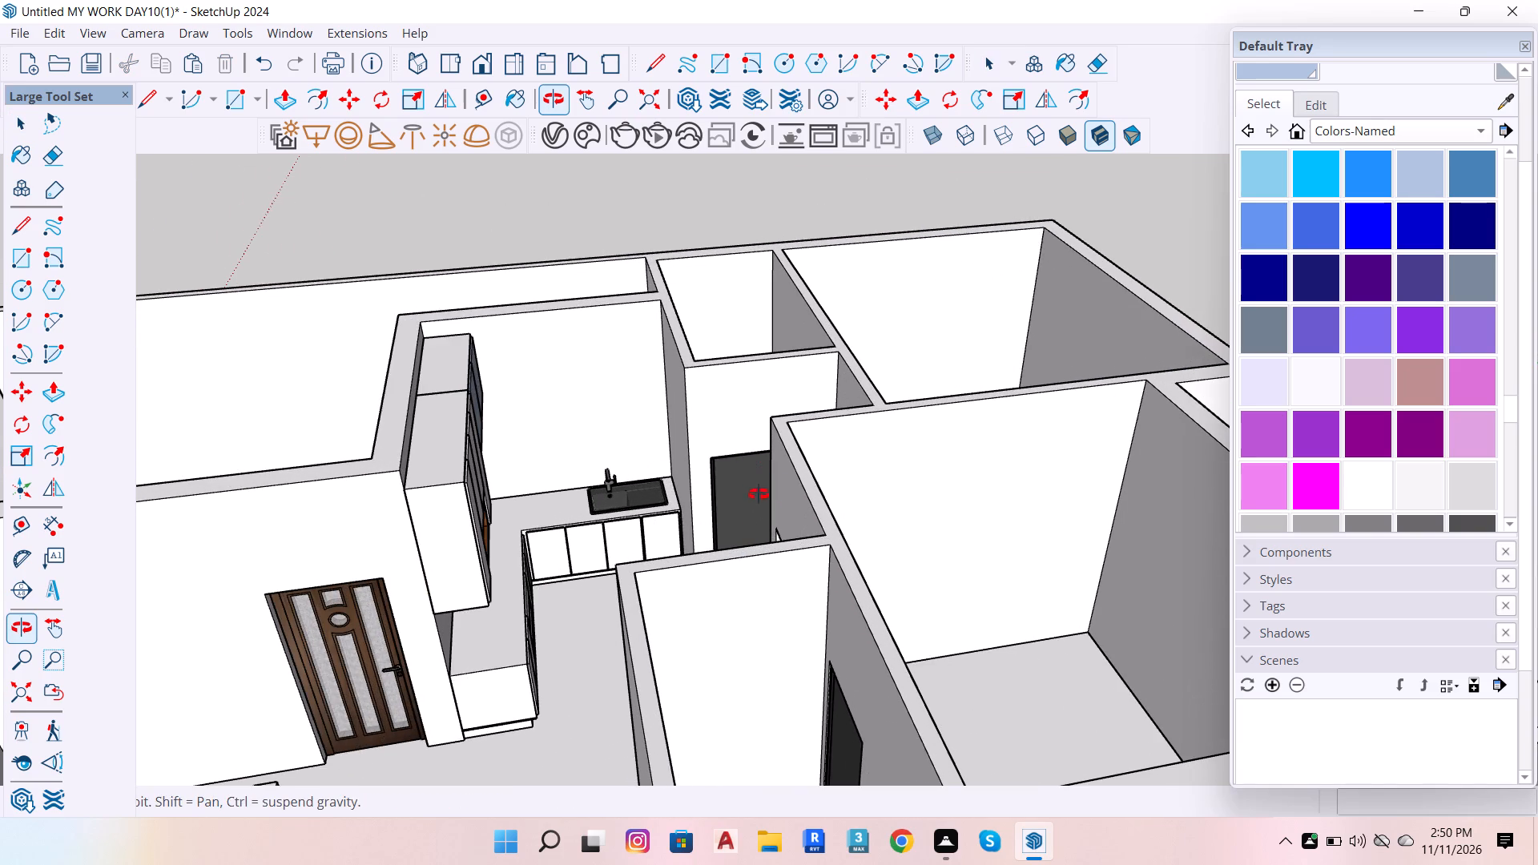
{"action": "left_click_drag", "start_coordinate": [759, 494], "coordinate": [1125, 674]}
{"action": "scroll", "coordinate": [799, 618], "scroll_direction": "down", "scroll_amount": 6}
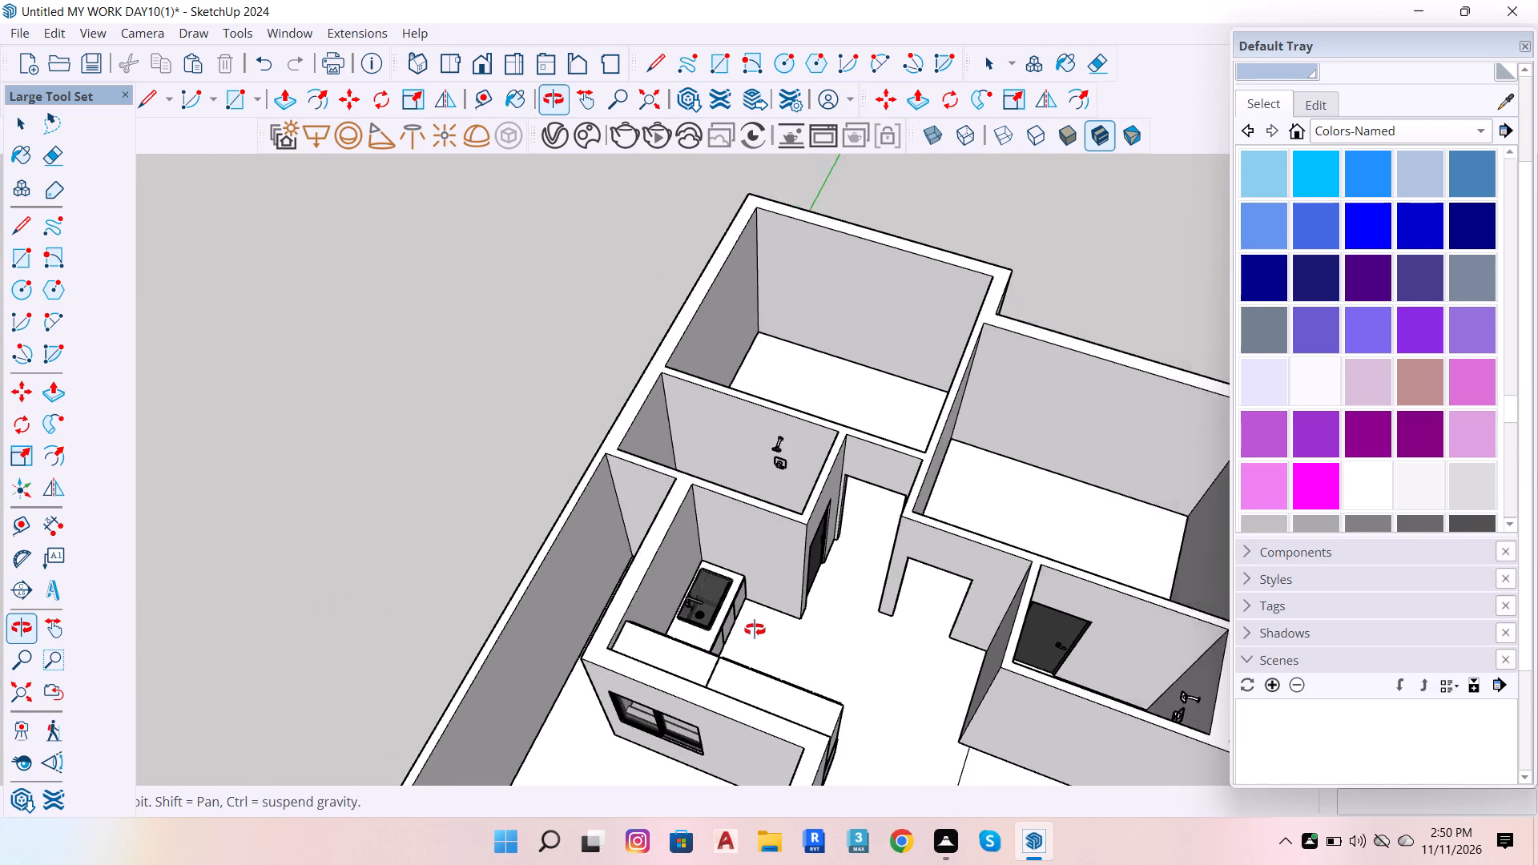
{"action": "scroll", "coordinate": [916, 516], "scroll_direction": "down", "scroll_amount": 6}
{"action": "scroll", "coordinate": [817, 479], "scroll_direction": "down", "scroll_amount": 5}
{"action": "scroll", "coordinate": [1027, 651], "scroll_direction": "up", "scroll_amount": 5}
{"action": "left_click_drag", "start_coordinate": [934, 596], "coordinate": [936, 601]}
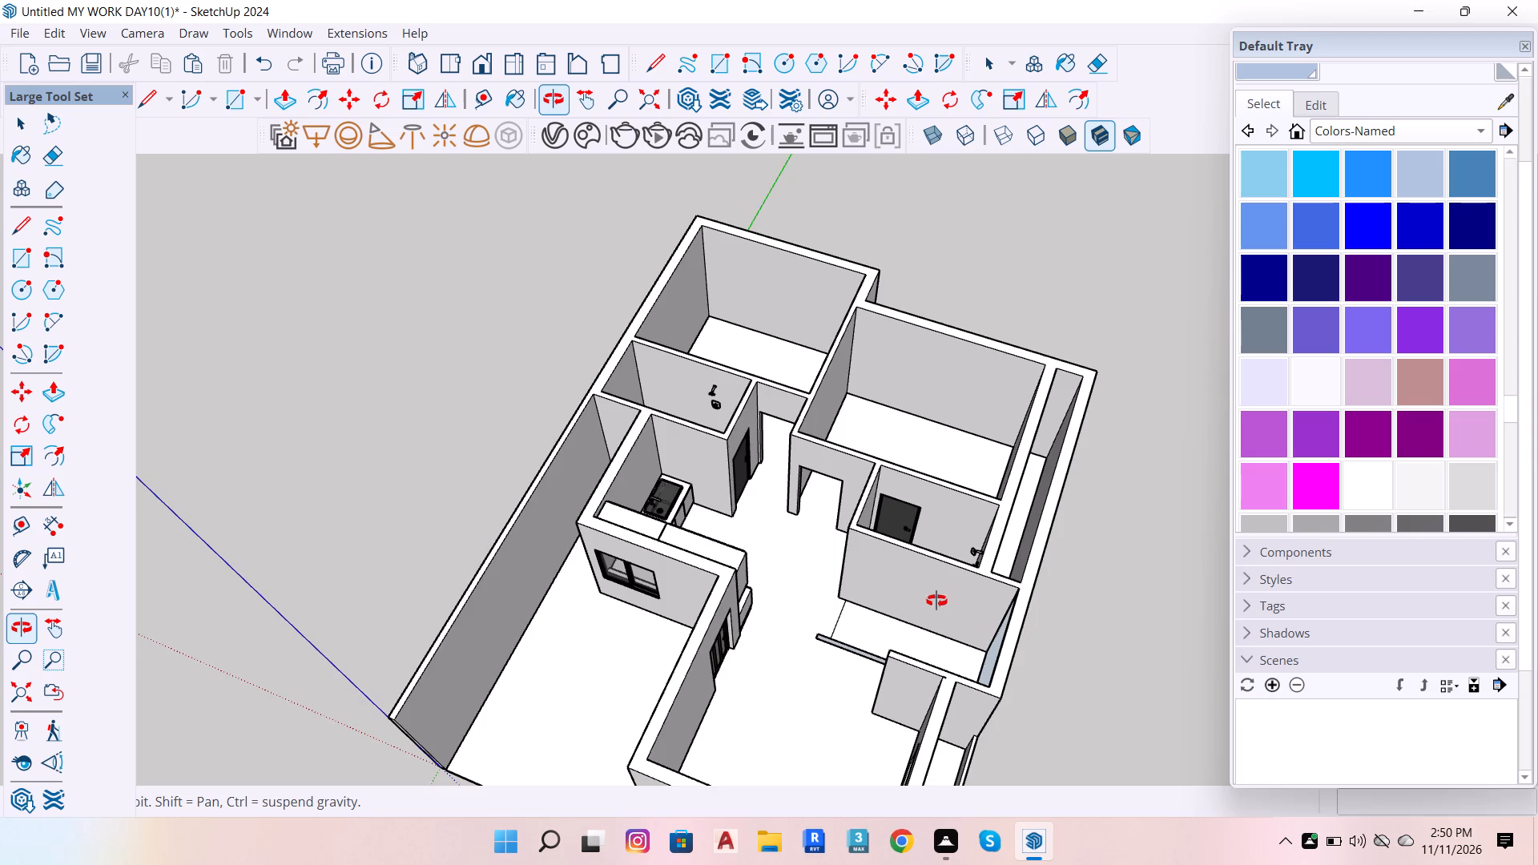
{"action": "left_click_drag", "start_coordinate": [936, 601], "coordinate": [1123, 607]}
{"action": "scroll", "coordinate": [1108, 533], "scroll_direction": "up", "scroll_amount": 5}
{"action": "key", "text": "space"}
{"action": "scroll", "coordinate": [1034, 354], "scroll_direction": "up", "scroll_amount": 5}
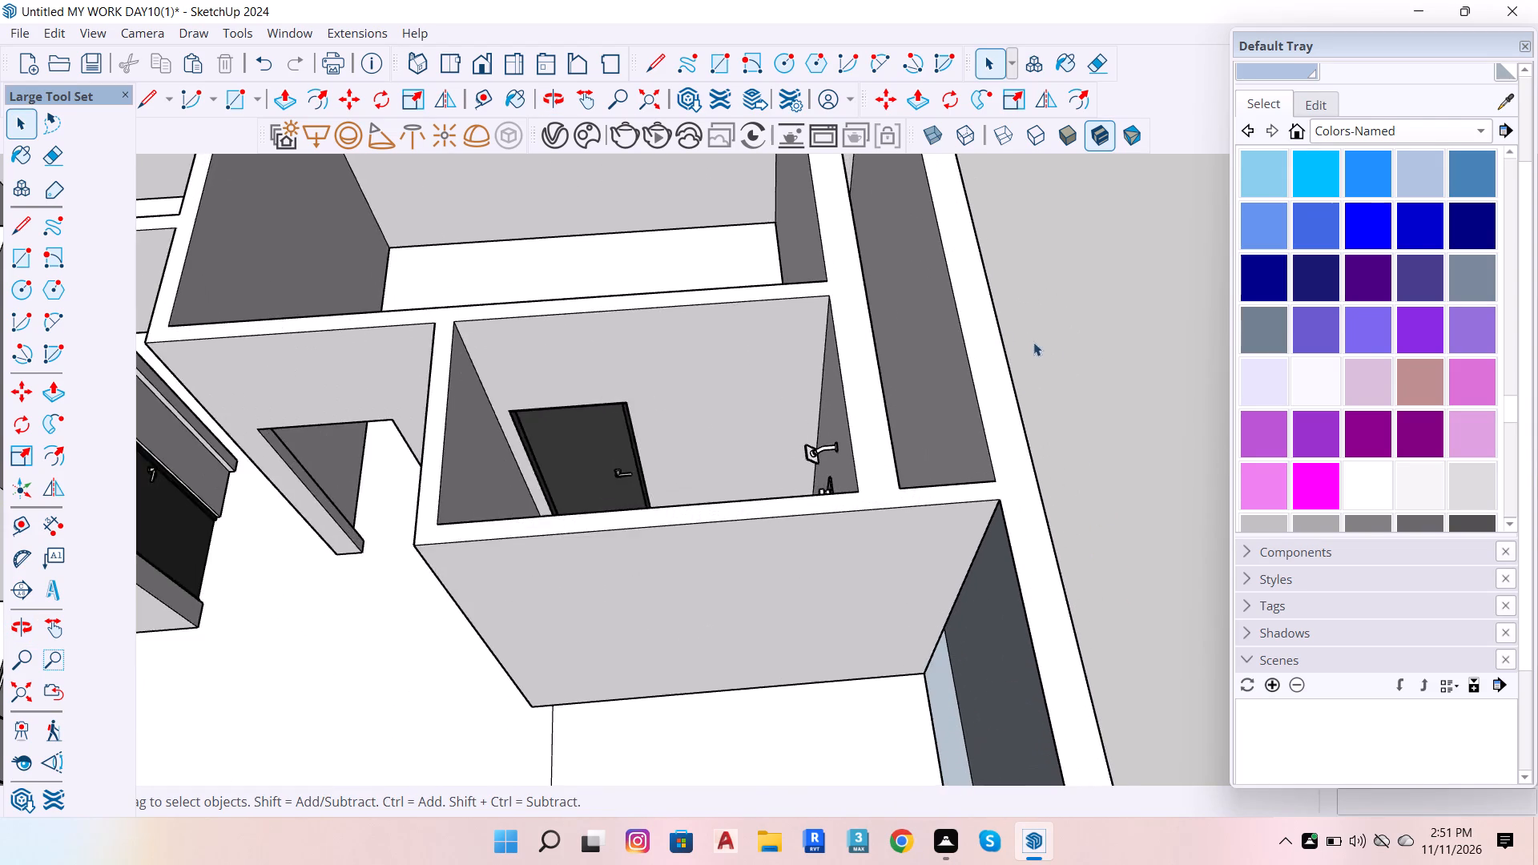
{"action": "scroll", "coordinate": [990, 334], "scroll_direction": "up", "scroll_amount": 5}
{"action": "scroll", "coordinate": [240, 513], "scroll_direction": "down", "scroll_amount": 5}
{"action": "scroll", "coordinate": [600, 424], "scroll_direction": "down", "scroll_amount": 12}
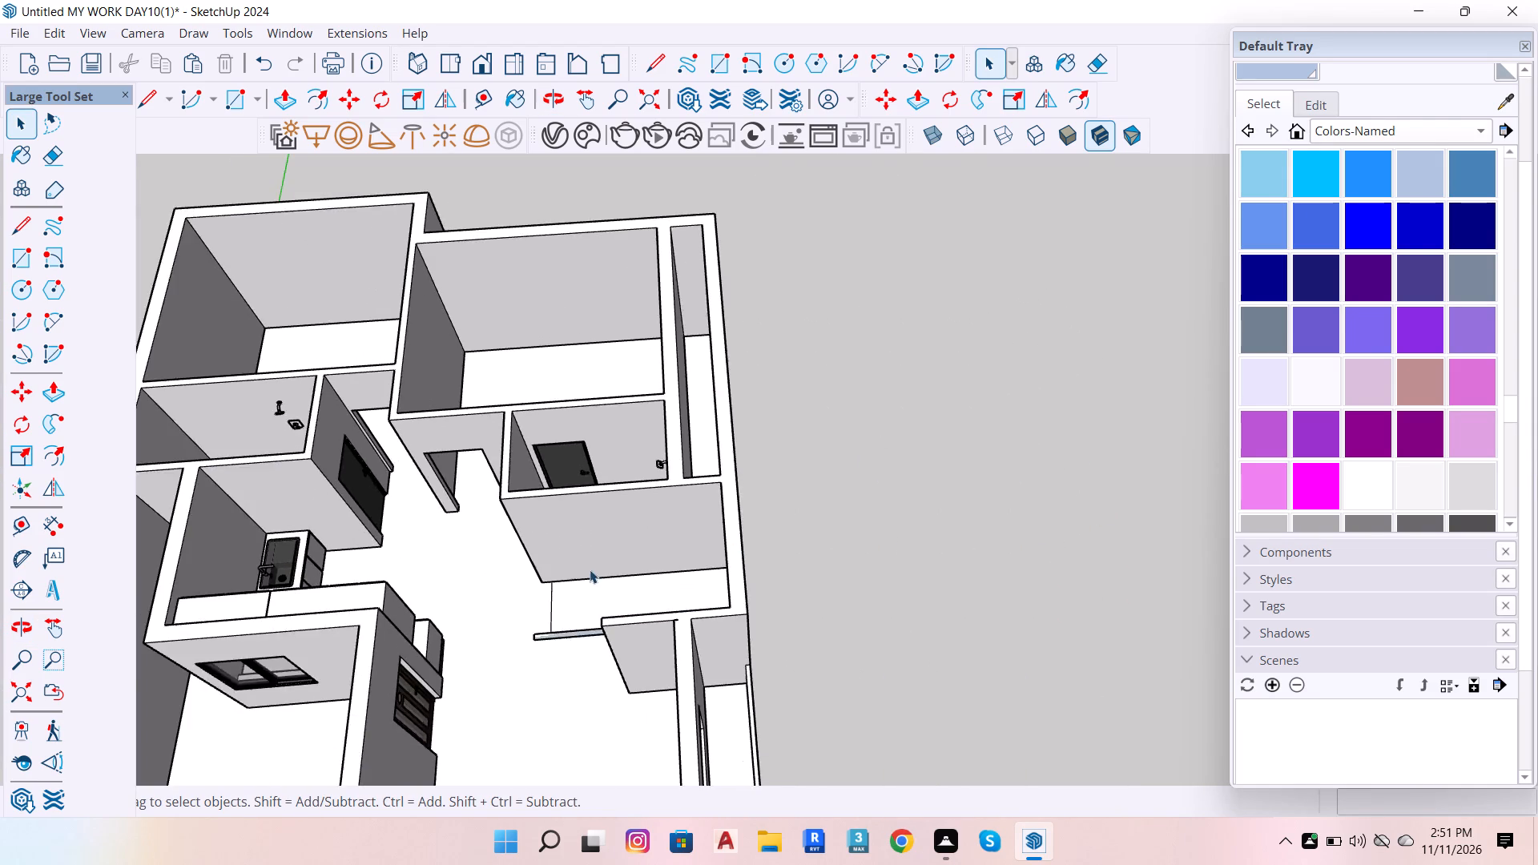
Draw a 10' by 6' 4" rectangle over the outer wall's inner face, from its floor corner to the opposite top corner, beside the bathroom.
{"action": "scroll", "coordinate": [577, 572], "scroll_direction": "up", "scroll_amount": 10}
{"action": "scroll", "coordinate": [952, 559], "scroll_direction": "down", "scroll_amount": 1}
{"action": "key", "text": "i"}
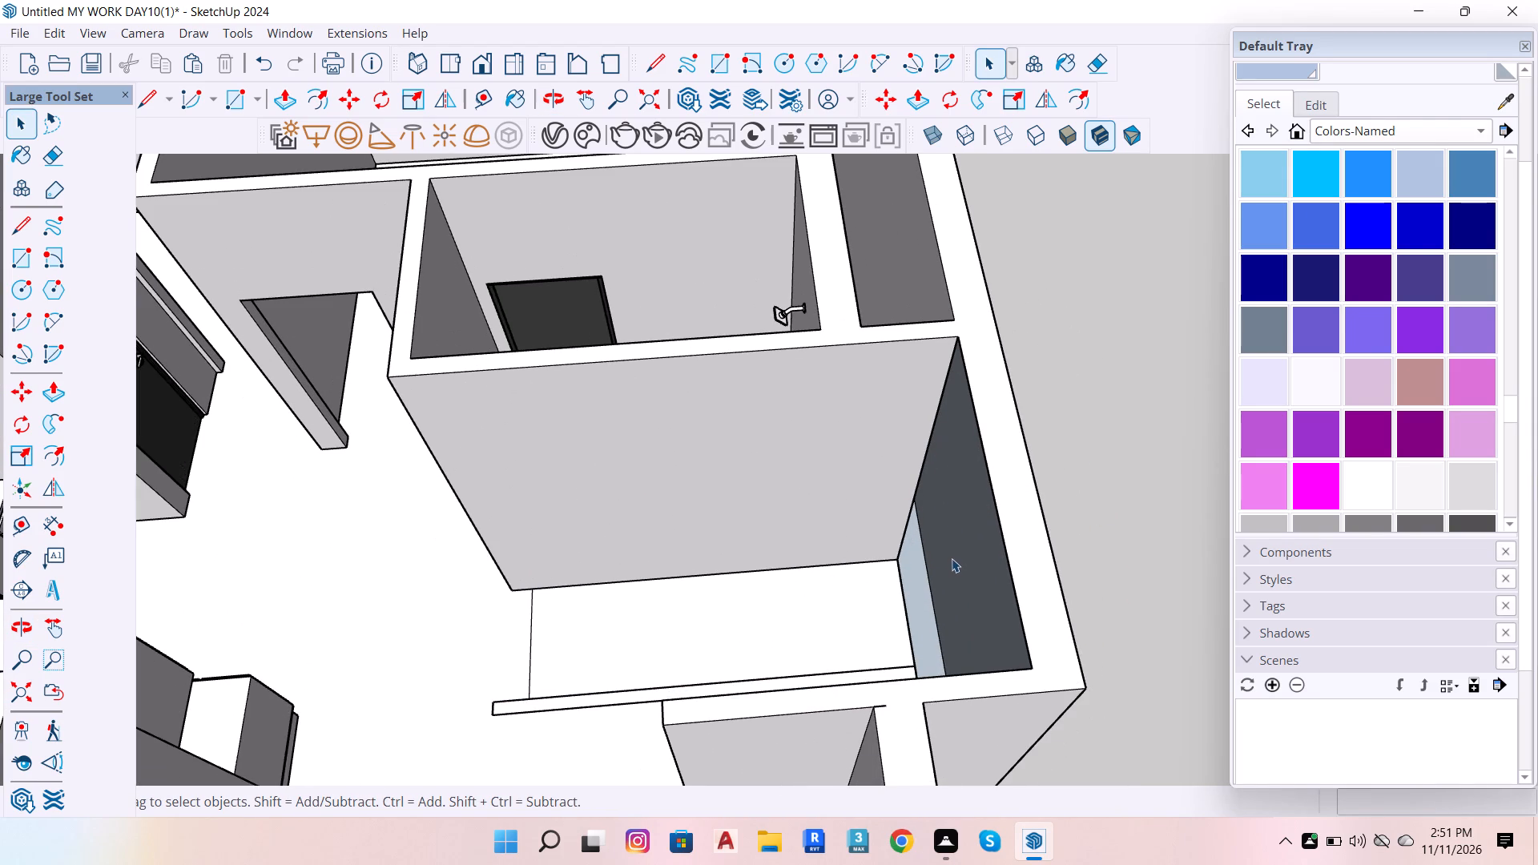
{"action": "key", "text": "o"}
{"action": "left_click_drag", "start_coordinate": [906, 562], "coordinate": [1009, 625]}
{"action": "key", "text": "space"}
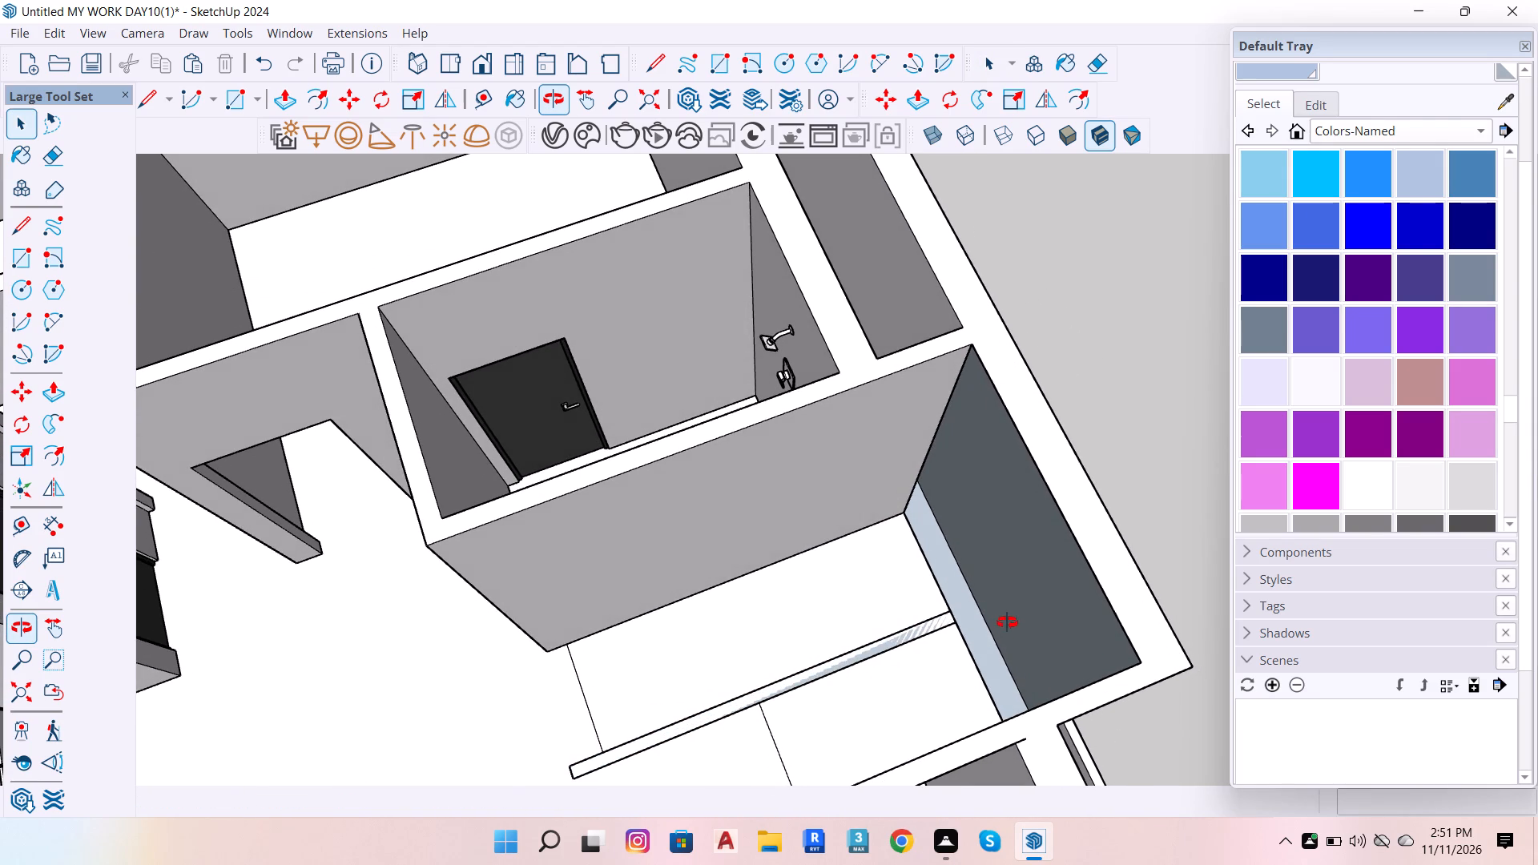
{"action": "key", "text": "r"}
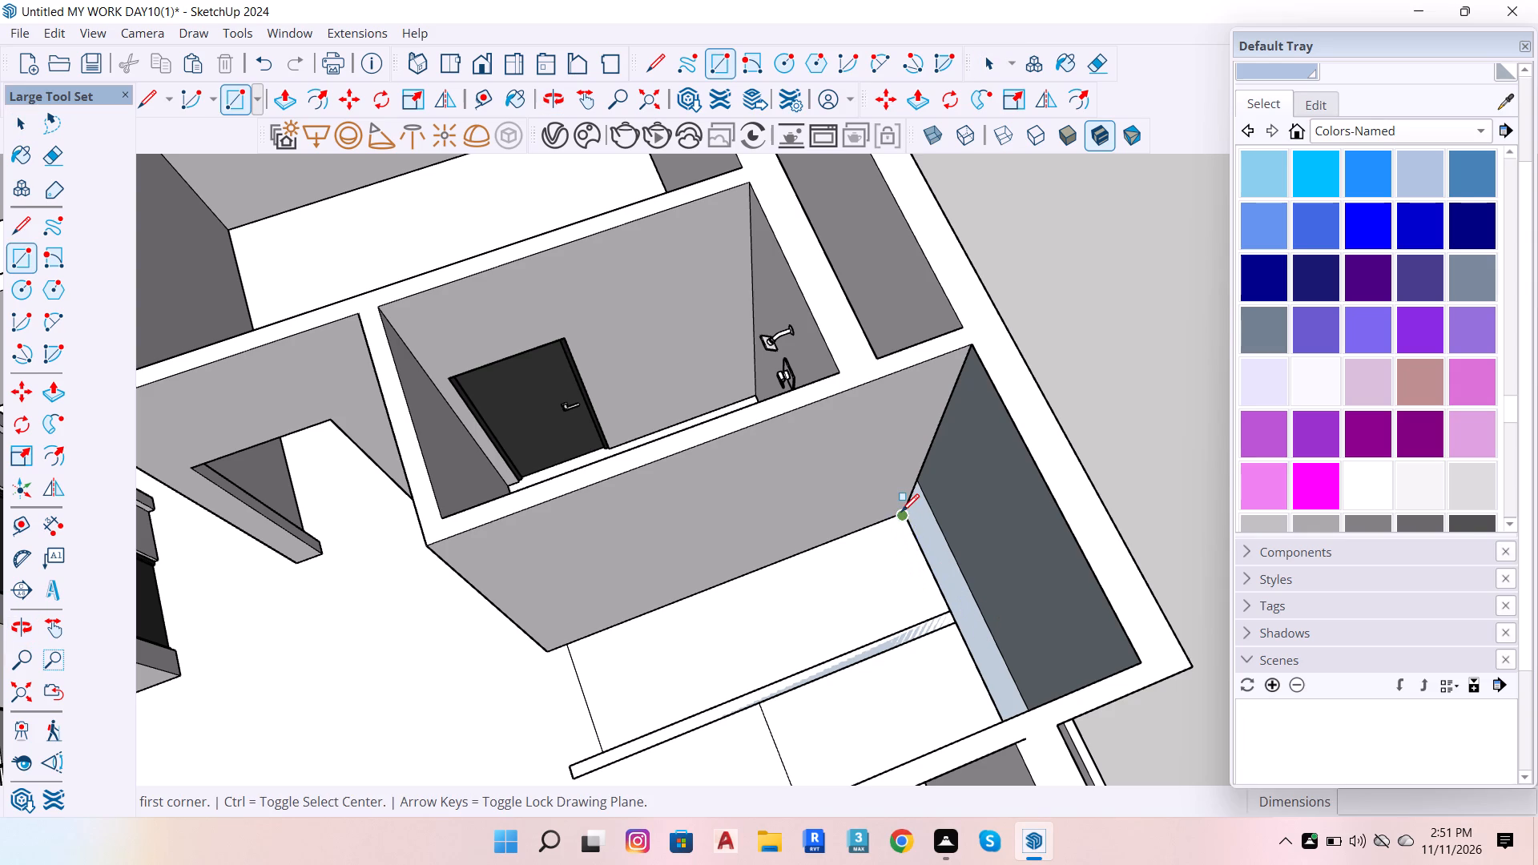
{"action": "left_click", "coordinate": [901, 512]}
{"action": "left_click", "coordinate": [1137, 662]}
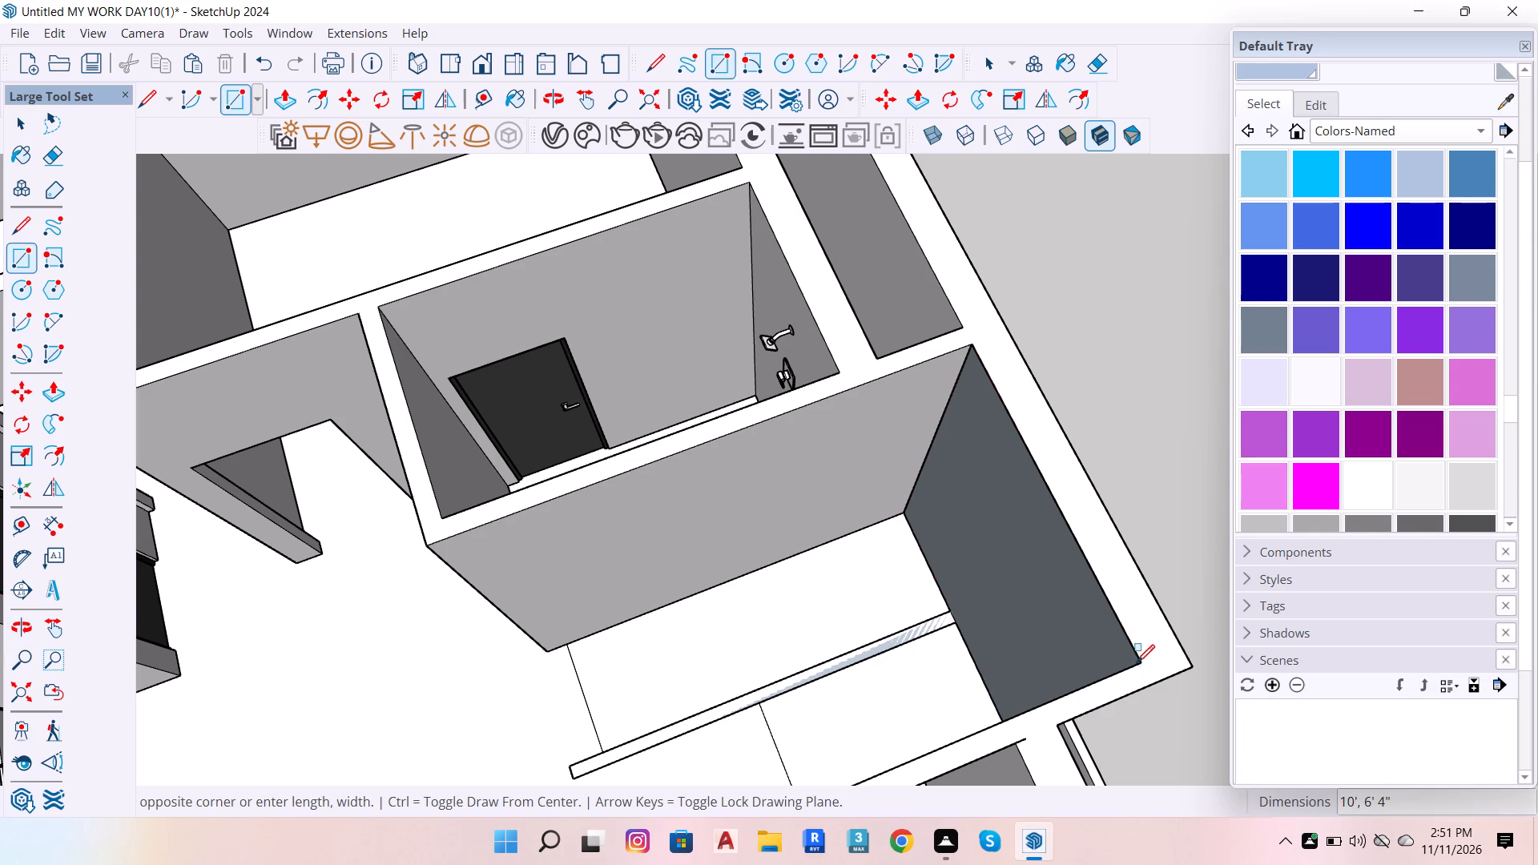
Draw a rectangle about 10' 9" long over the thin low strip that crosses the floor to the outer wall.
{"action": "key", "text": "space"}
{"action": "key", "text": "r"}
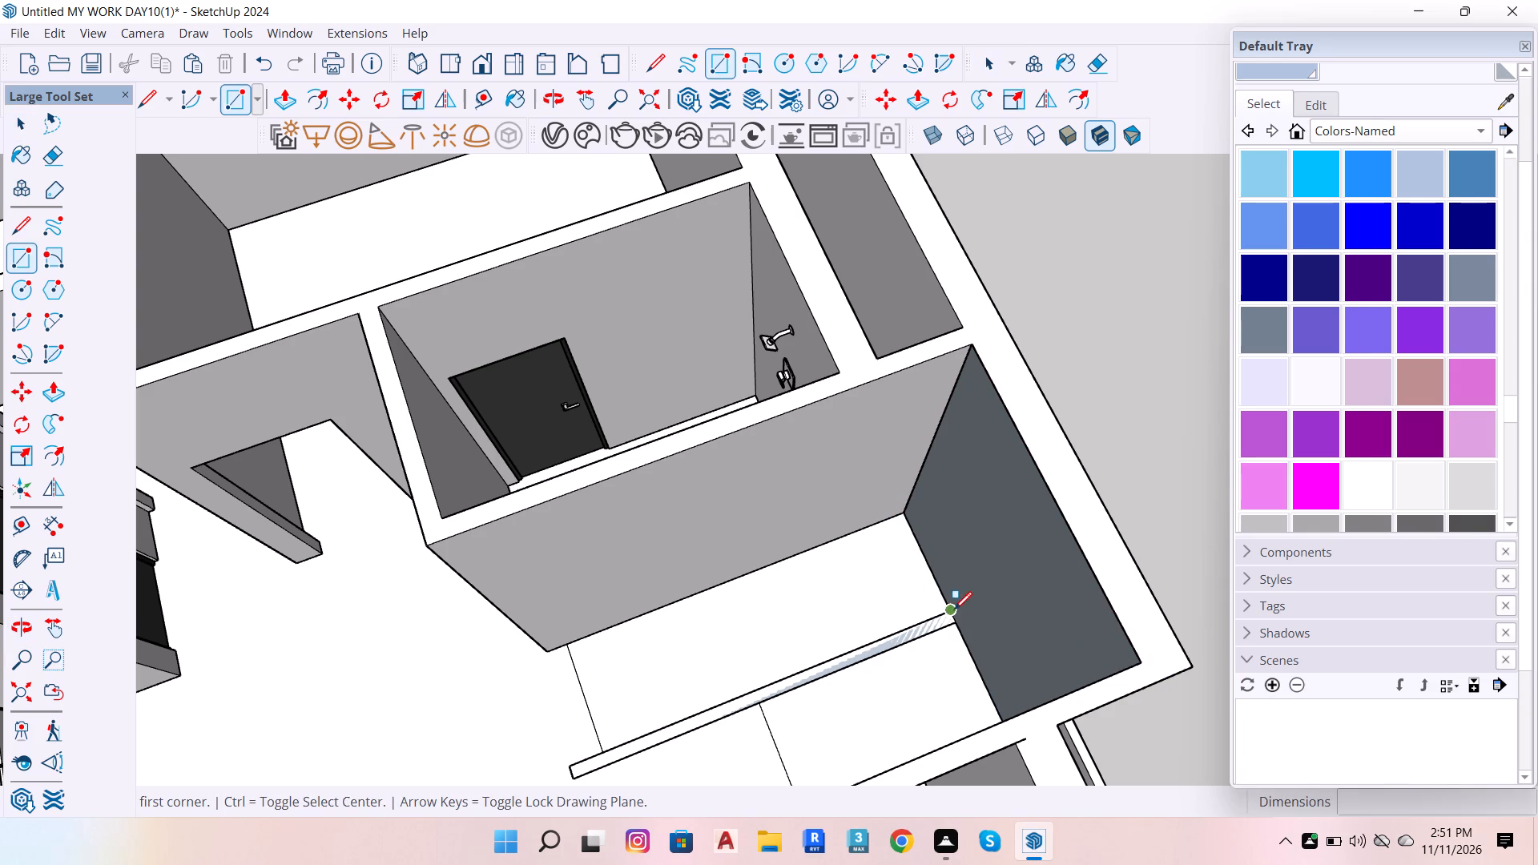
{"action": "left_click", "coordinate": [953, 606]}
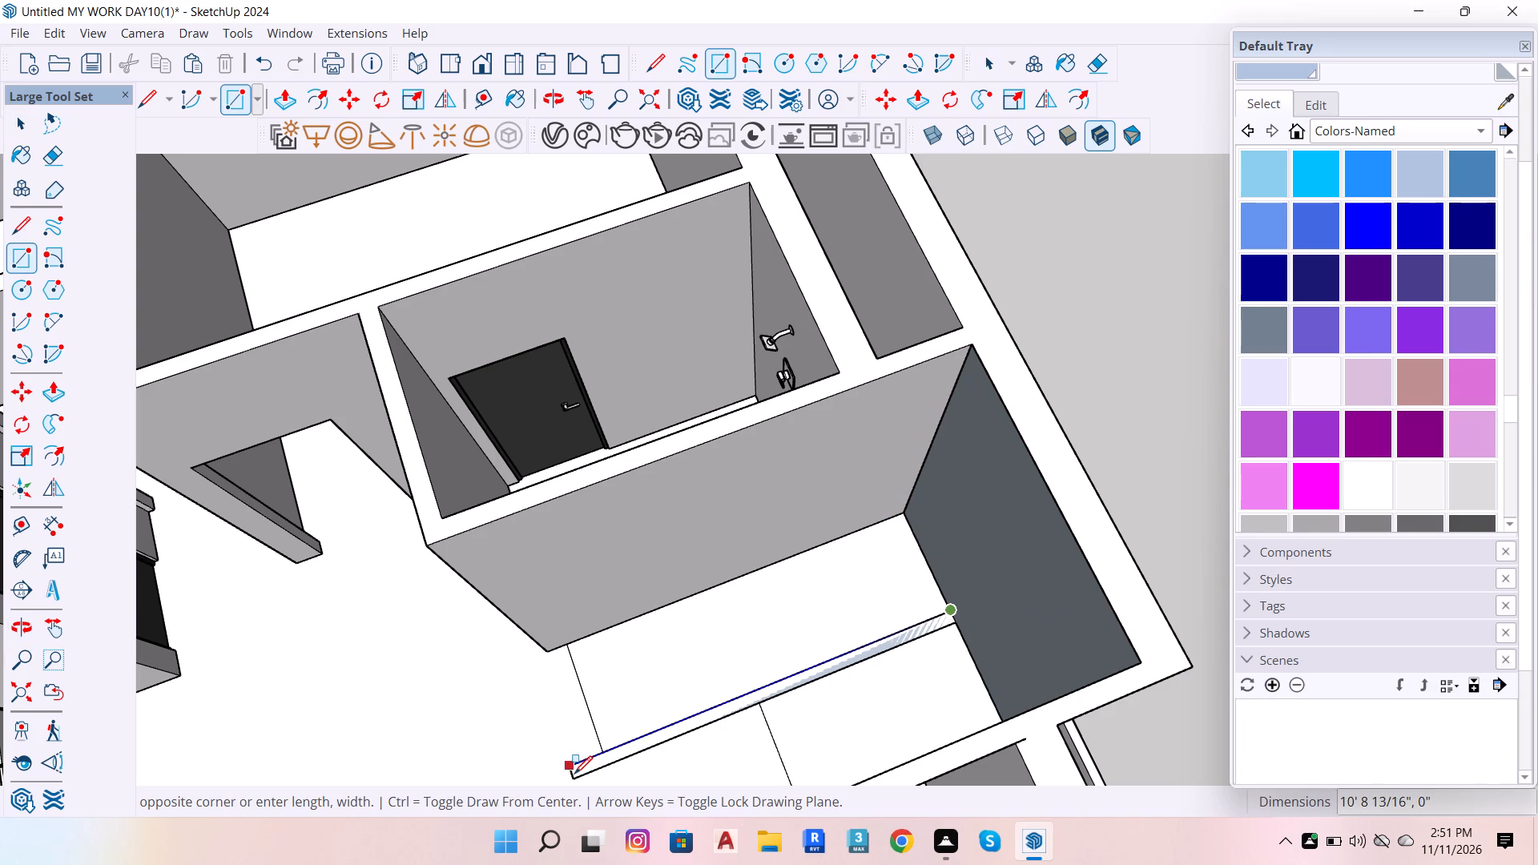
{"action": "left_click", "coordinate": [575, 781]}
{"action": "key", "text": "space"}
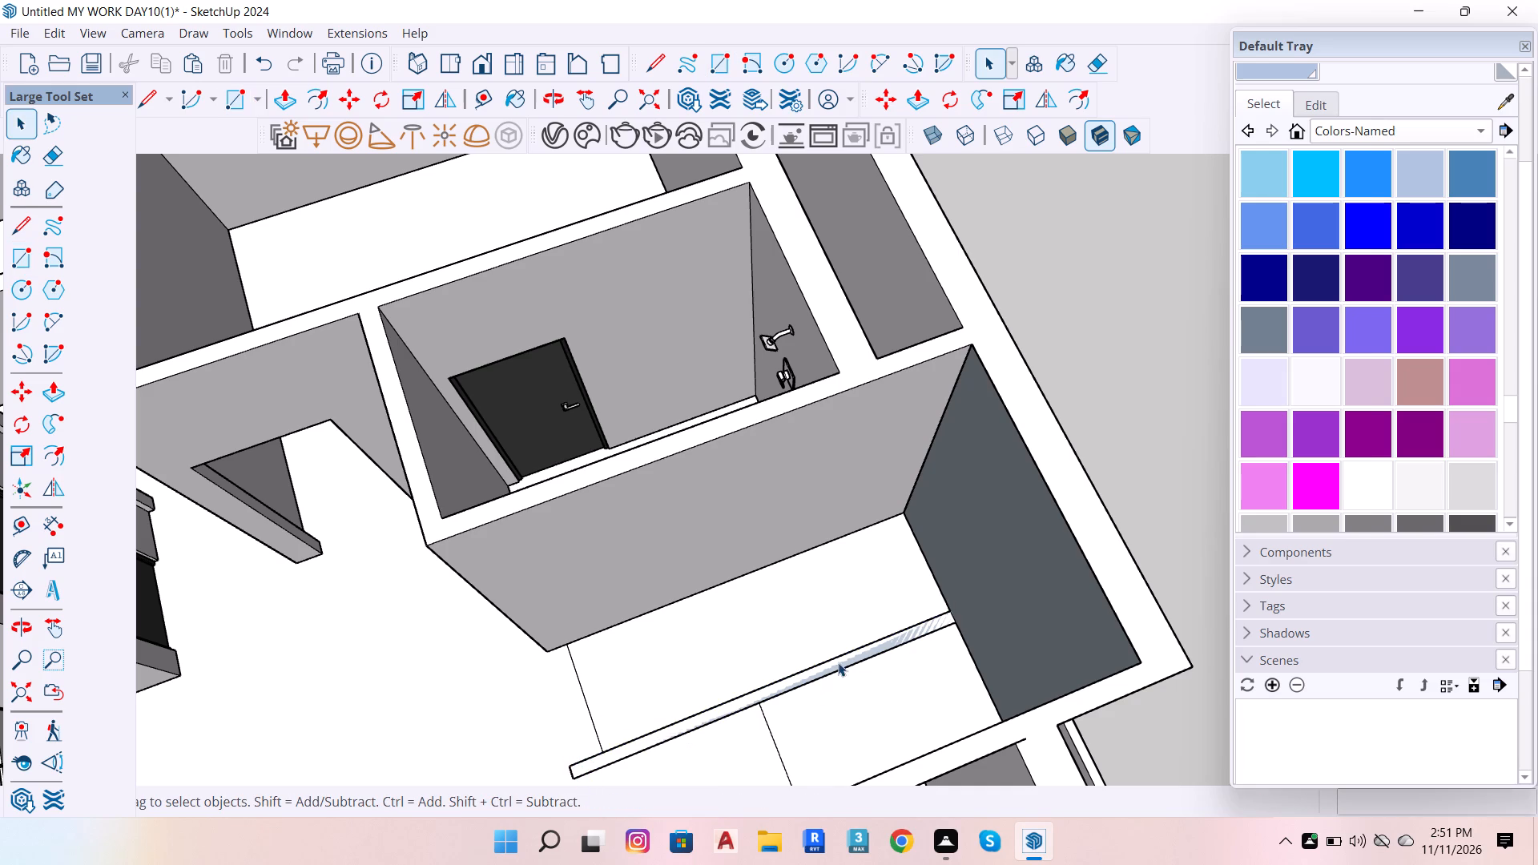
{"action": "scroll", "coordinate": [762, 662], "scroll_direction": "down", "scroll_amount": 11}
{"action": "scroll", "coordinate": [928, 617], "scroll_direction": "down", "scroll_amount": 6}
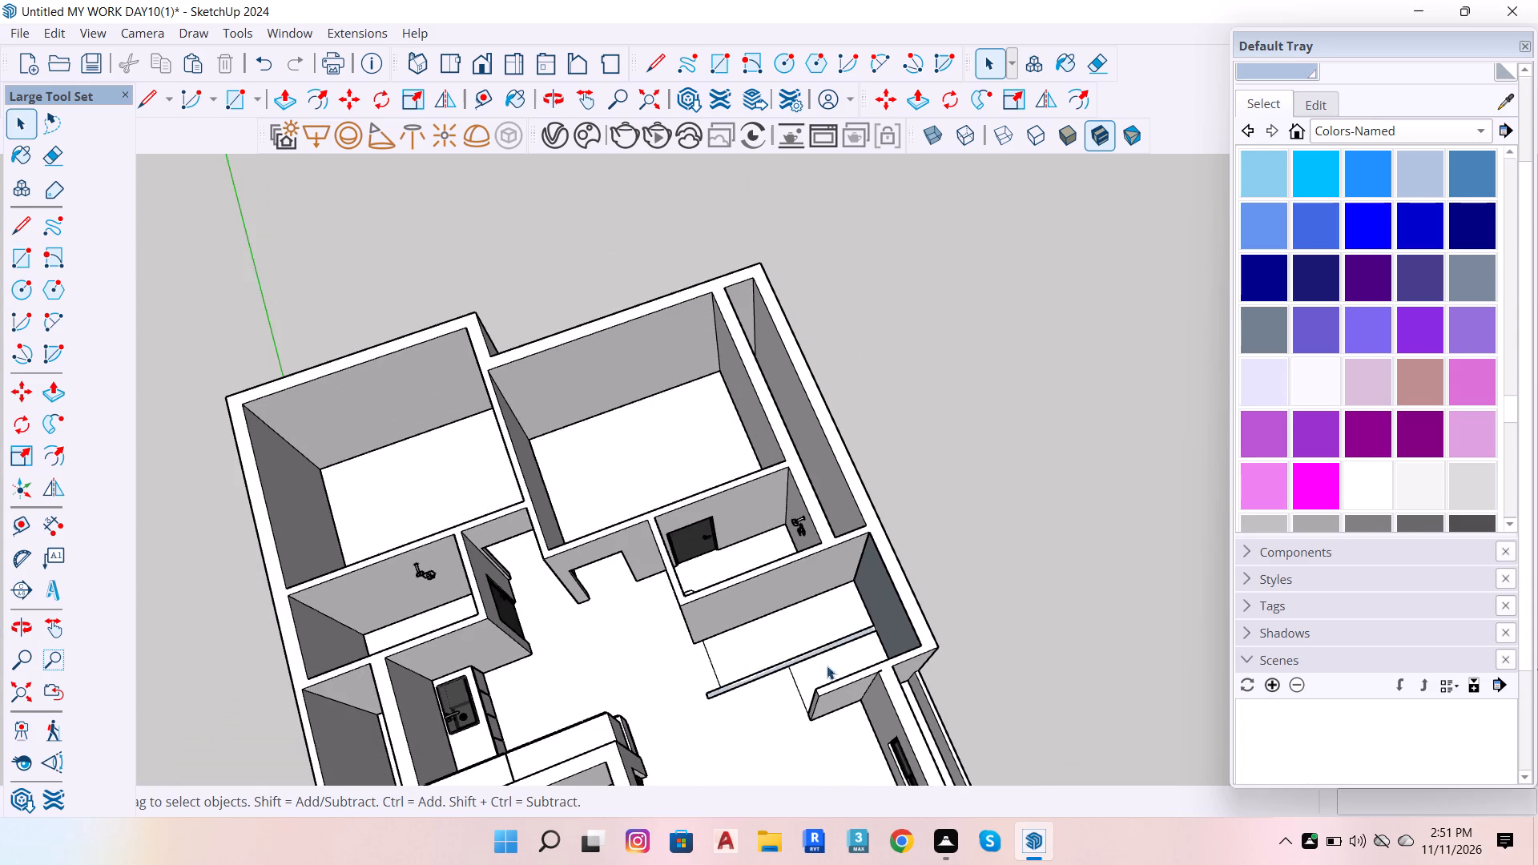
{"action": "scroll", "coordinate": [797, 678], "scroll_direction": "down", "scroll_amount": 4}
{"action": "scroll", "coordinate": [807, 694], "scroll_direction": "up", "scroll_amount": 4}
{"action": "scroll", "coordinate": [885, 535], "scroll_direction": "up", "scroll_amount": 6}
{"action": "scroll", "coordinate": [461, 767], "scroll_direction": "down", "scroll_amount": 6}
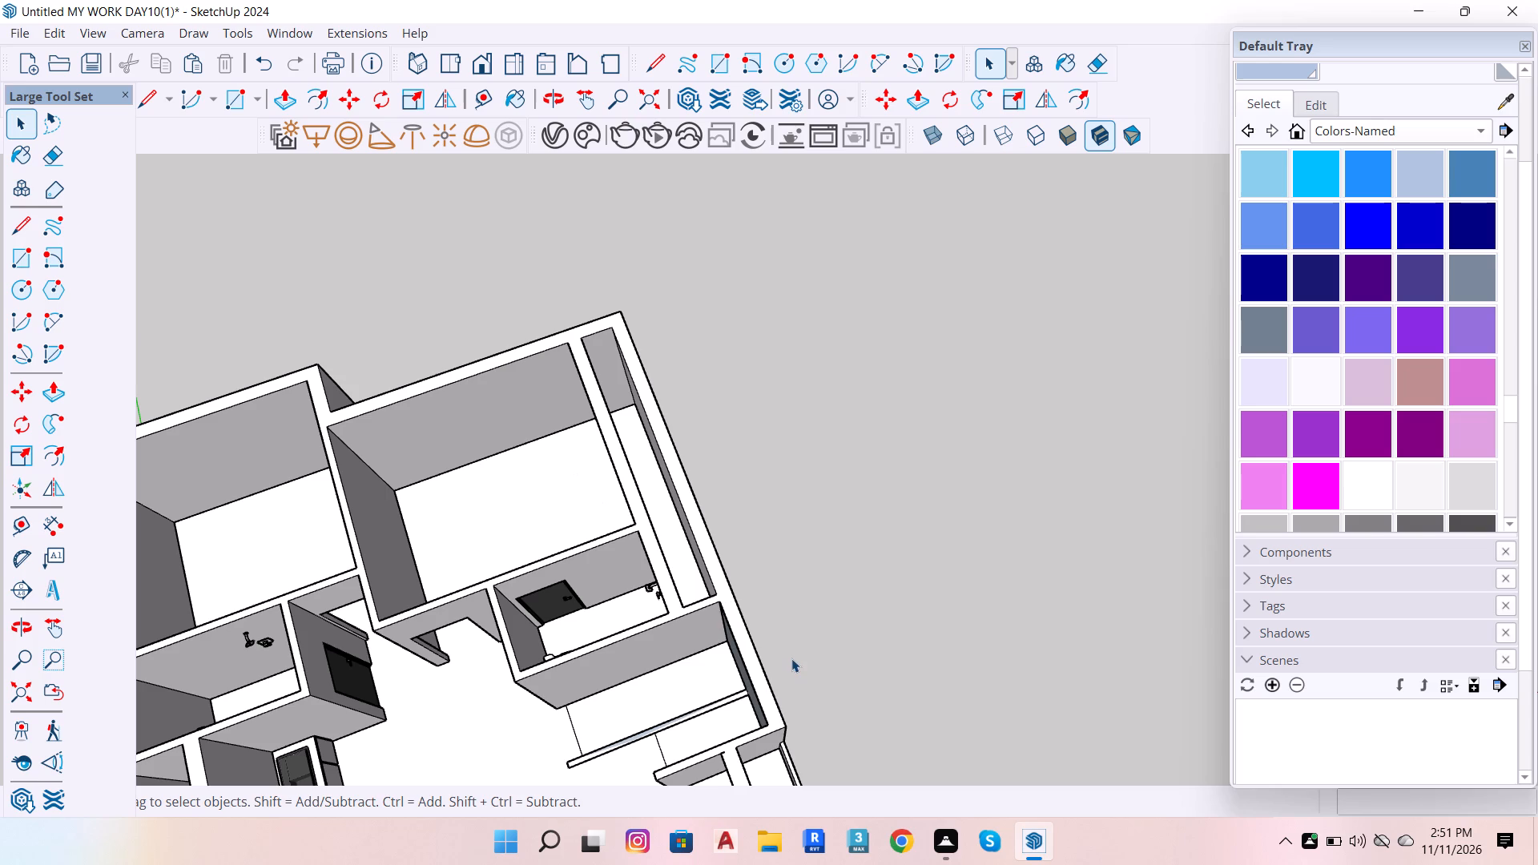
Import the SketchUp model "Bedroom (1)" from the Downloads folder into the house model.
{"action": "left_click", "coordinate": [7, 33]}
{"action": "left_click", "coordinate": [102, 309]}
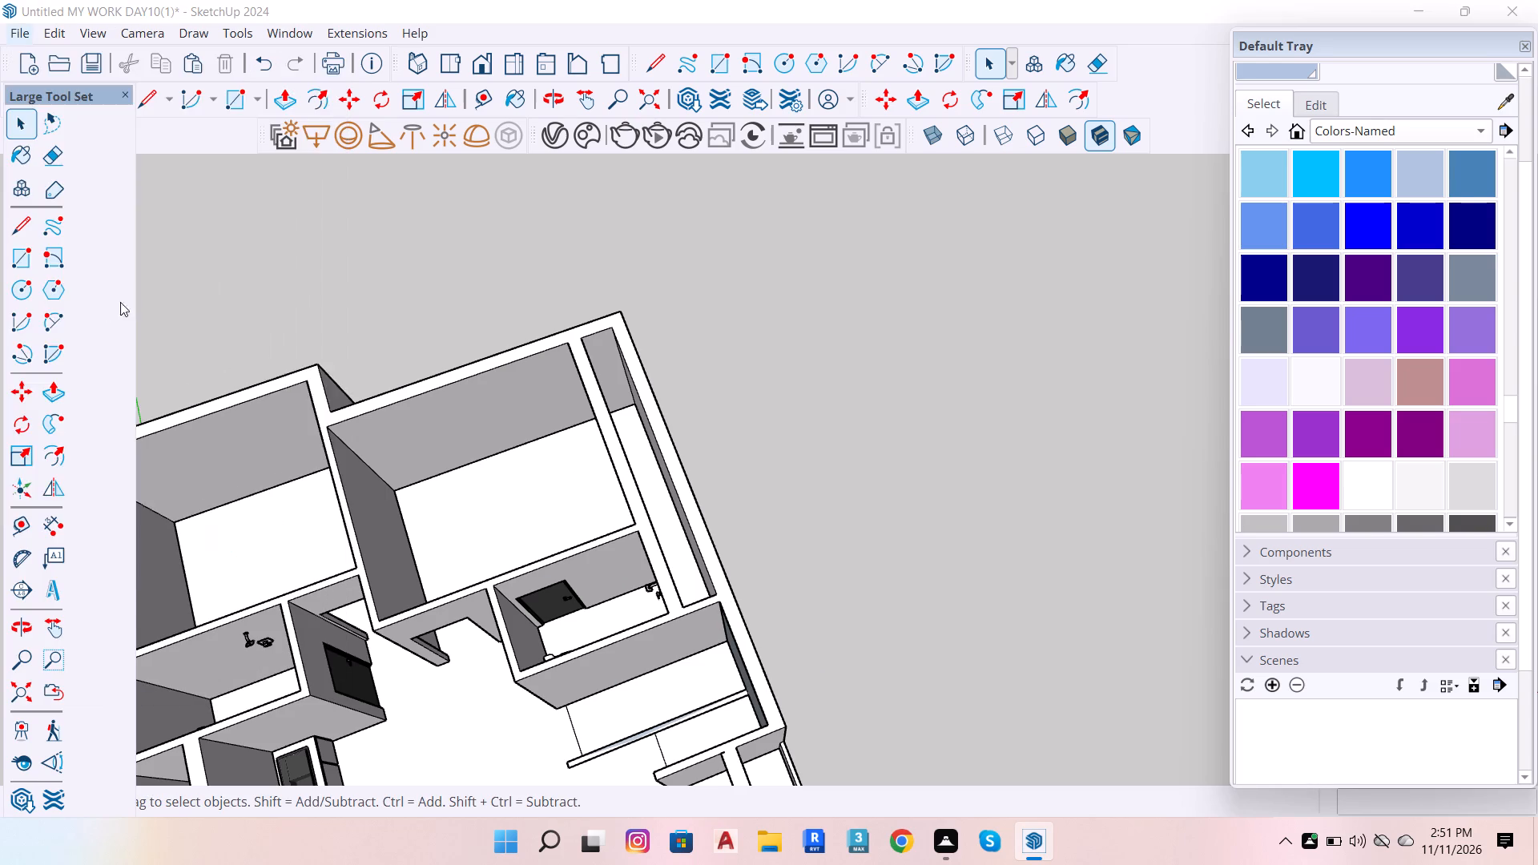
{"action": "scroll", "coordinate": [616, 321], "scroll_direction": "down", "scroll_amount": 4}
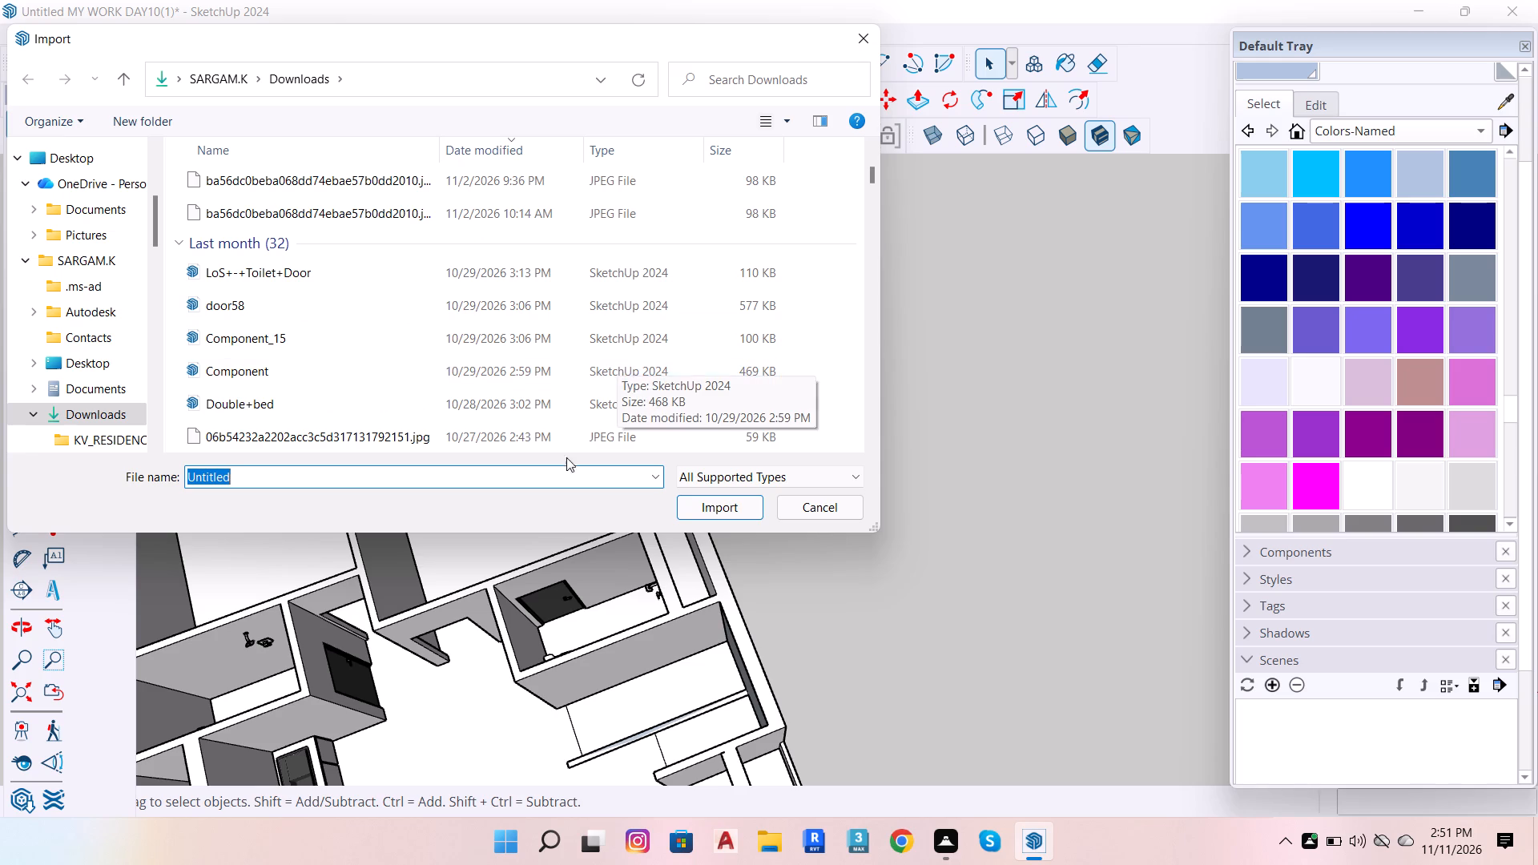
{"action": "scroll", "coordinate": [393, 356], "scroll_direction": "down", "scroll_amount": 2}
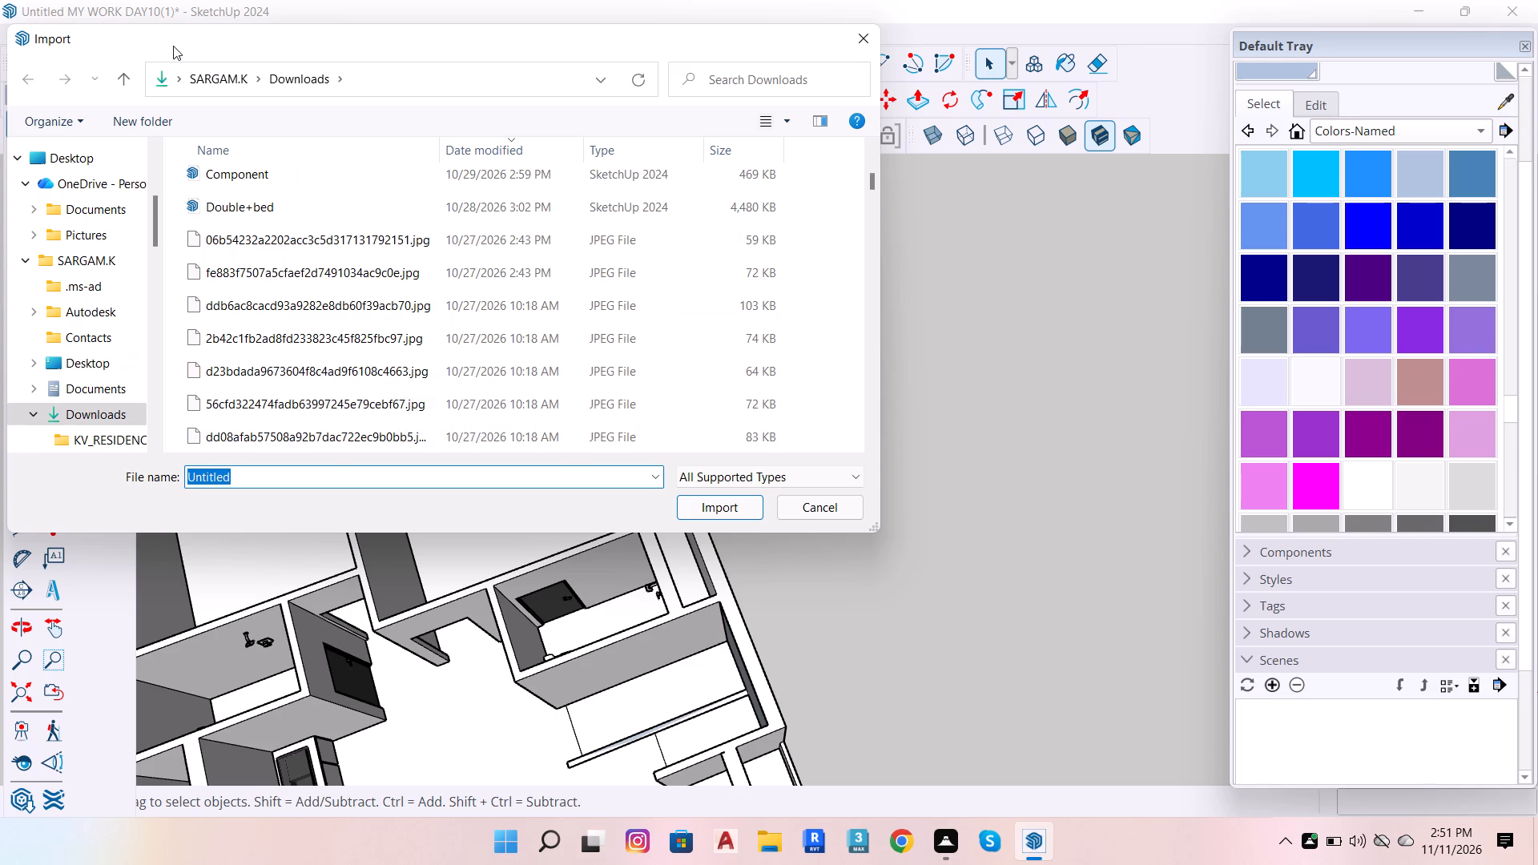
{"action": "scroll", "coordinate": [454, 309], "scroll_direction": "down", "scroll_amount": 16}
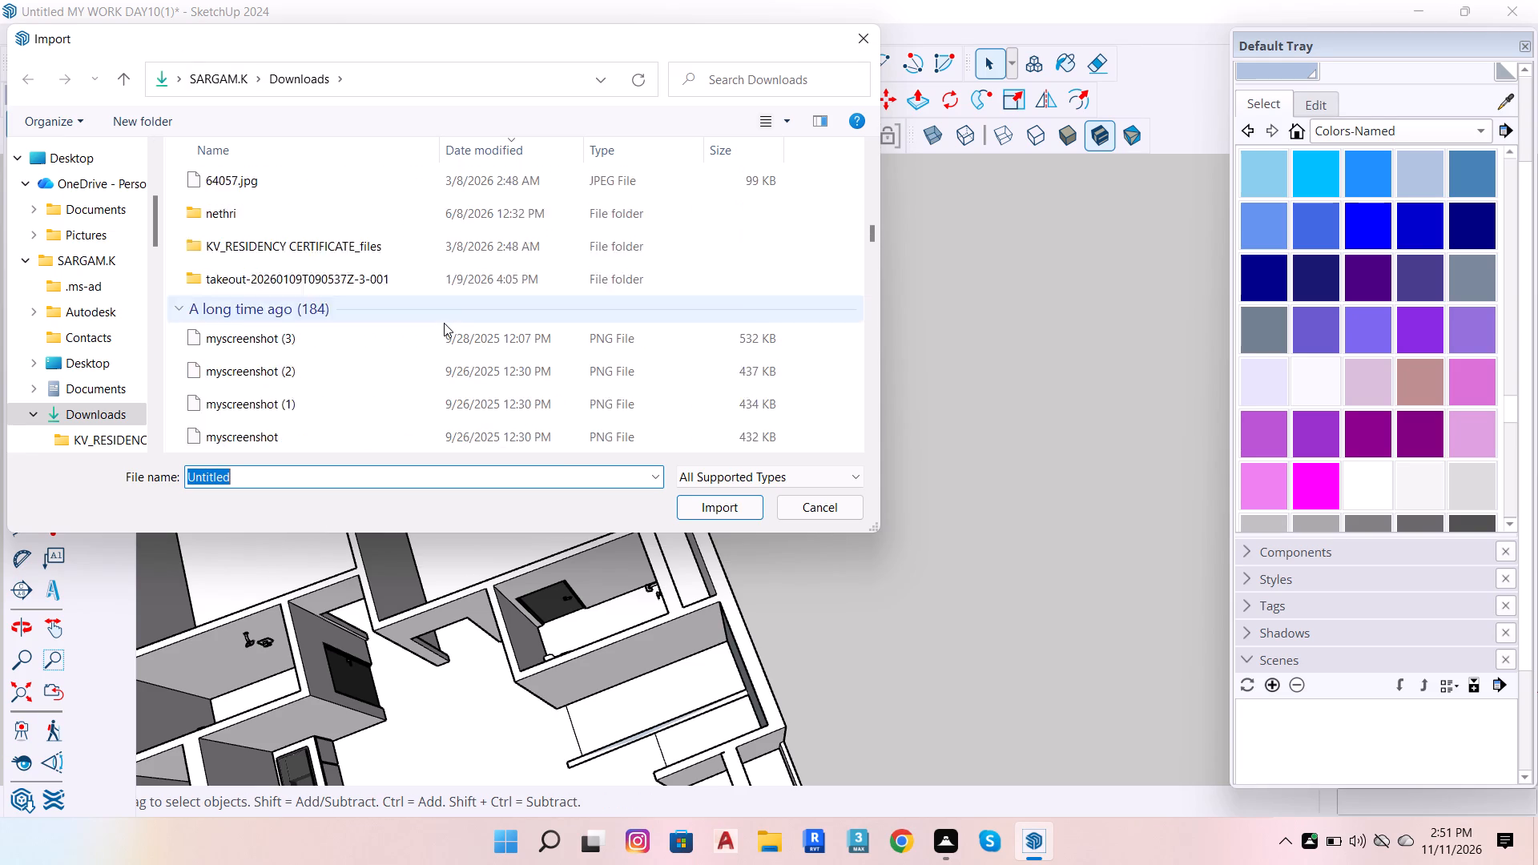
{"action": "scroll", "coordinate": [444, 323], "scroll_direction": "down", "scroll_amount": 4}
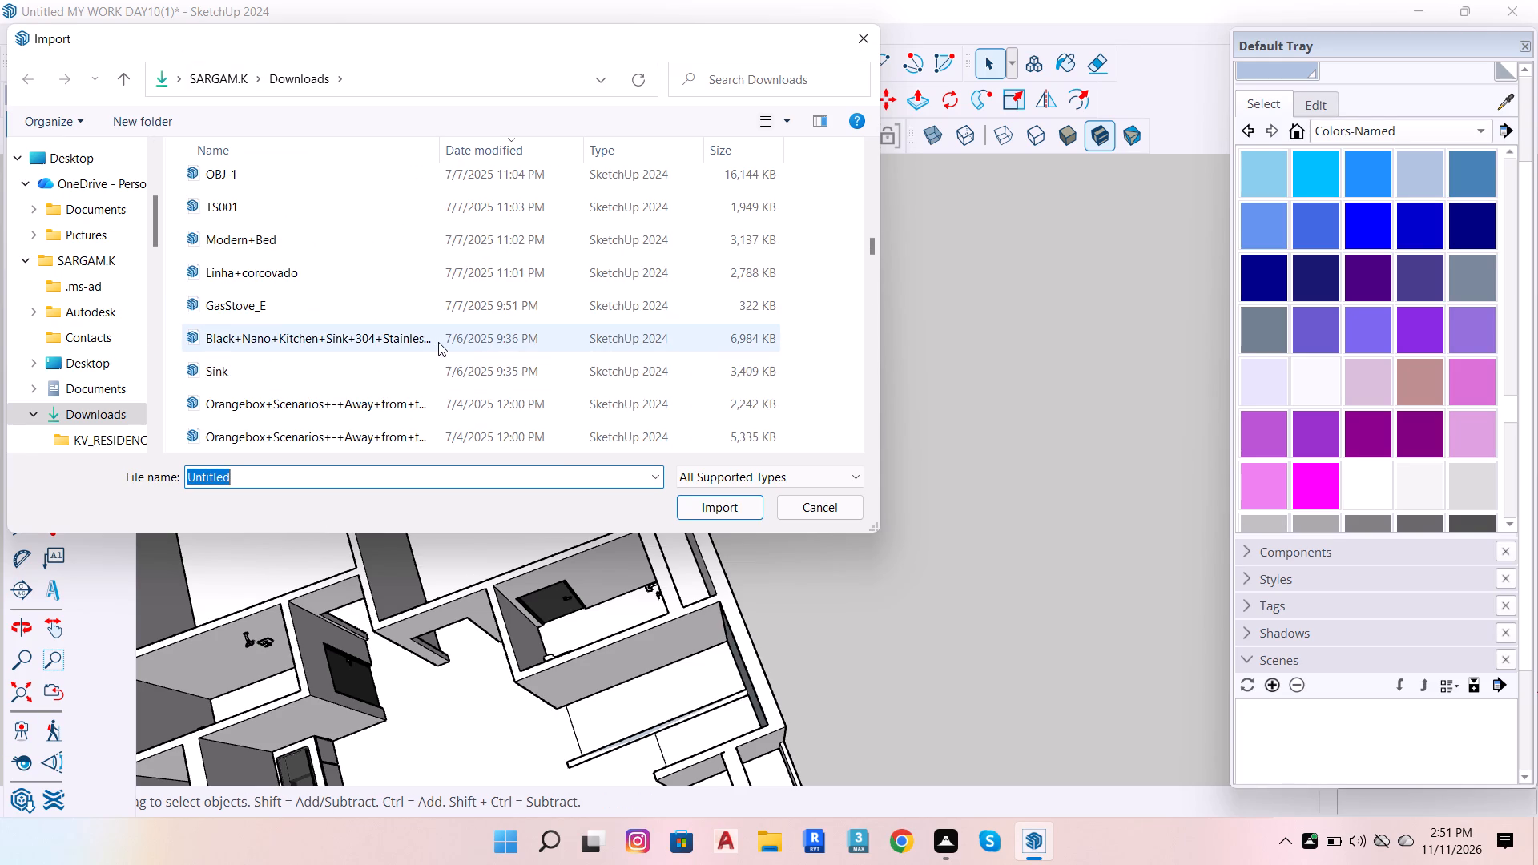
{"action": "scroll", "coordinate": [449, 350], "scroll_direction": "down", "scroll_amount": 5}
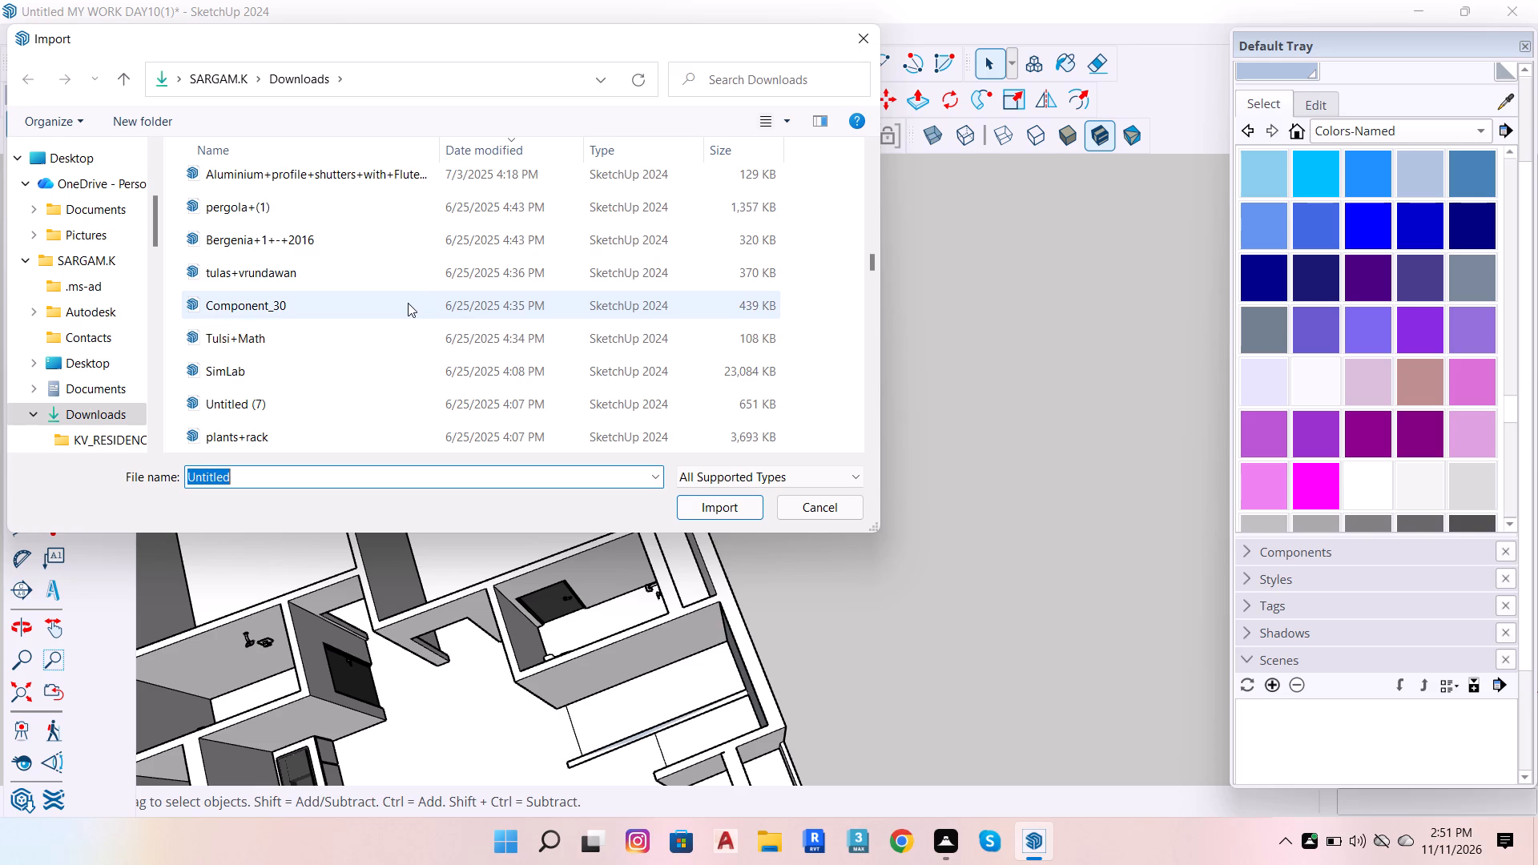
{"action": "scroll", "coordinate": [408, 303], "scroll_direction": "down", "scroll_amount": 10}
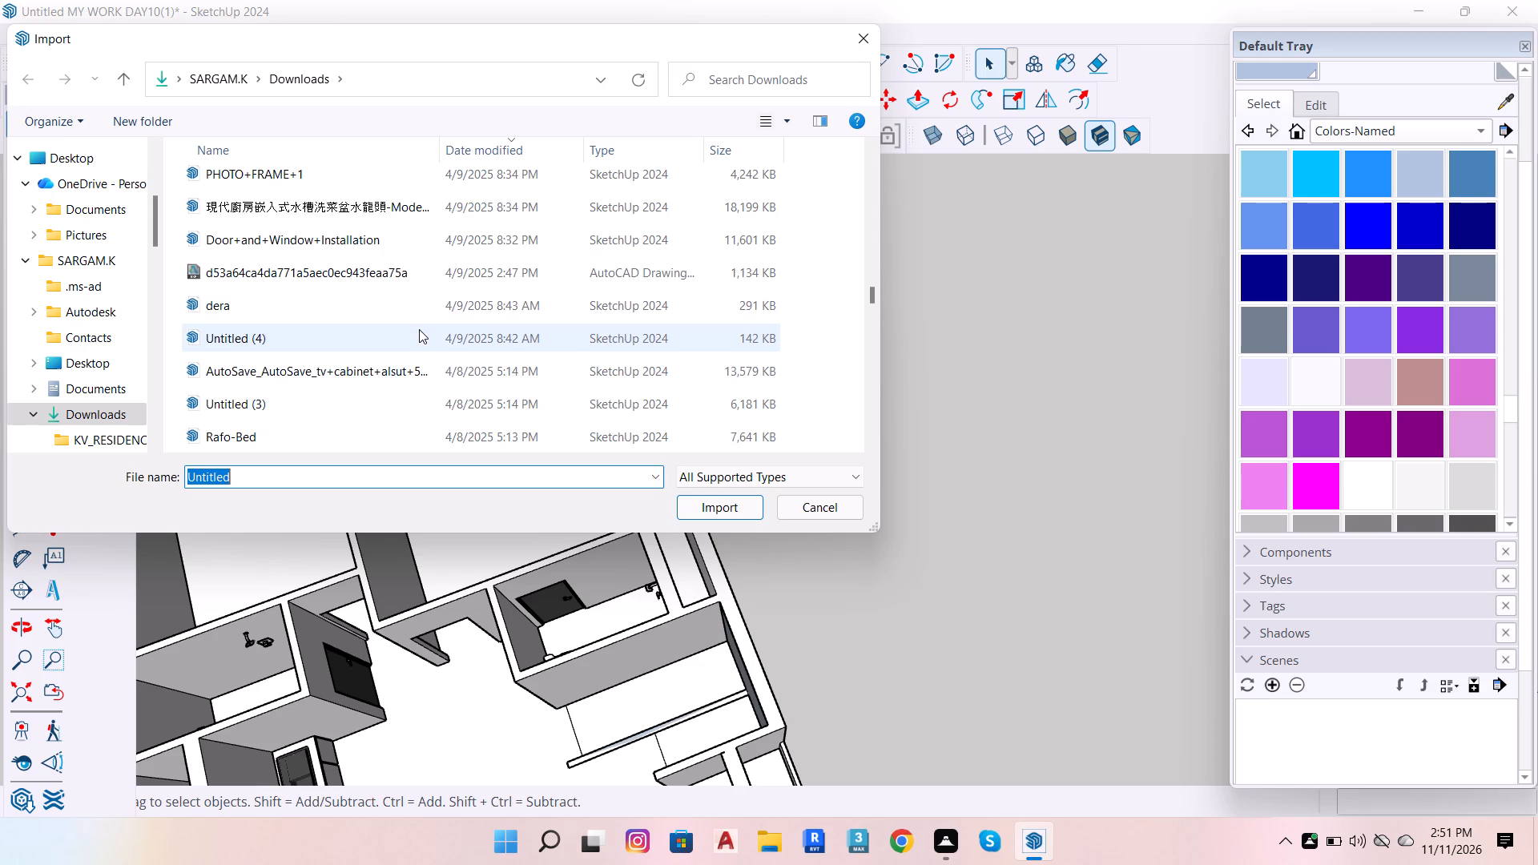
{"action": "scroll", "coordinate": [422, 327], "scroll_direction": "down", "scroll_amount": 5}
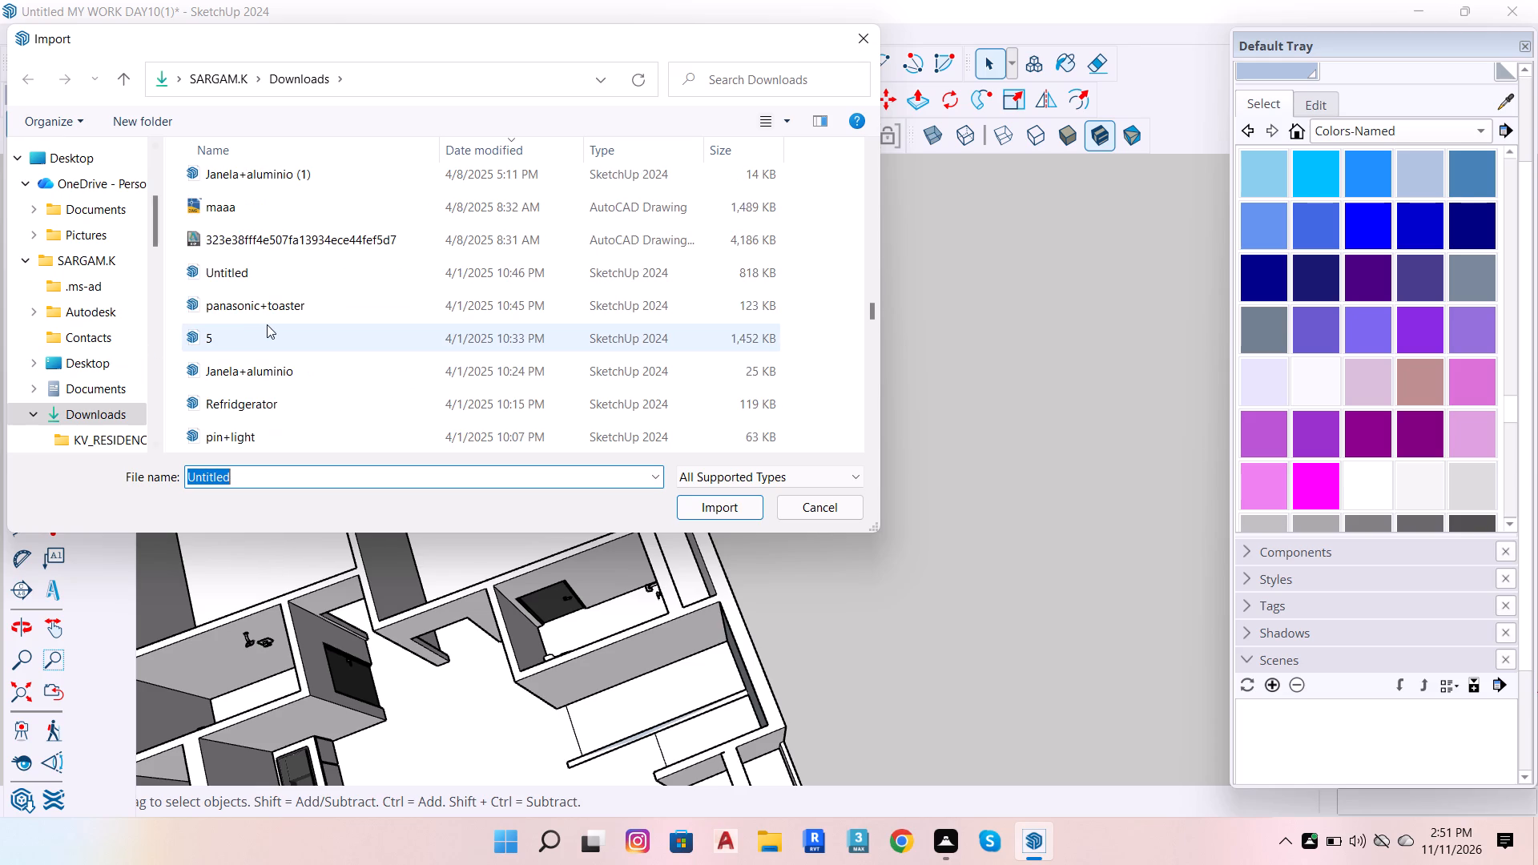
{"action": "scroll", "coordinate": [267, 324], "scroll_direction": "down", "scroll_amount": 4}
{"action": "scroll", "coordinate": [277, 414], "scroll_direction": "down", "scroll_amount": 5}
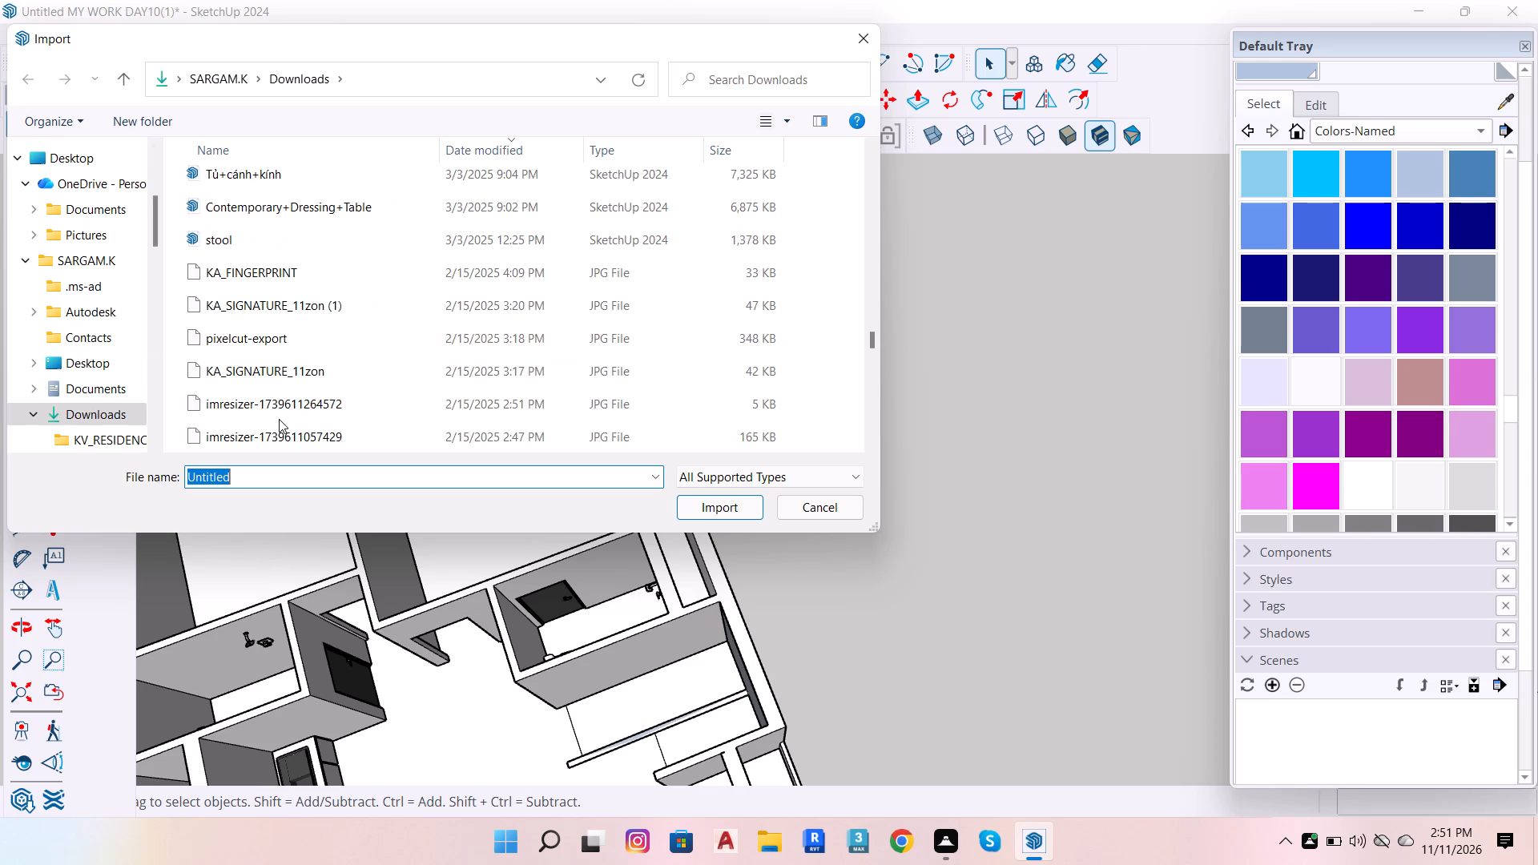
{"action": "scroll", "coordinate": [283, 372], "scroll_direction": "down", "scroll_amount": 13}
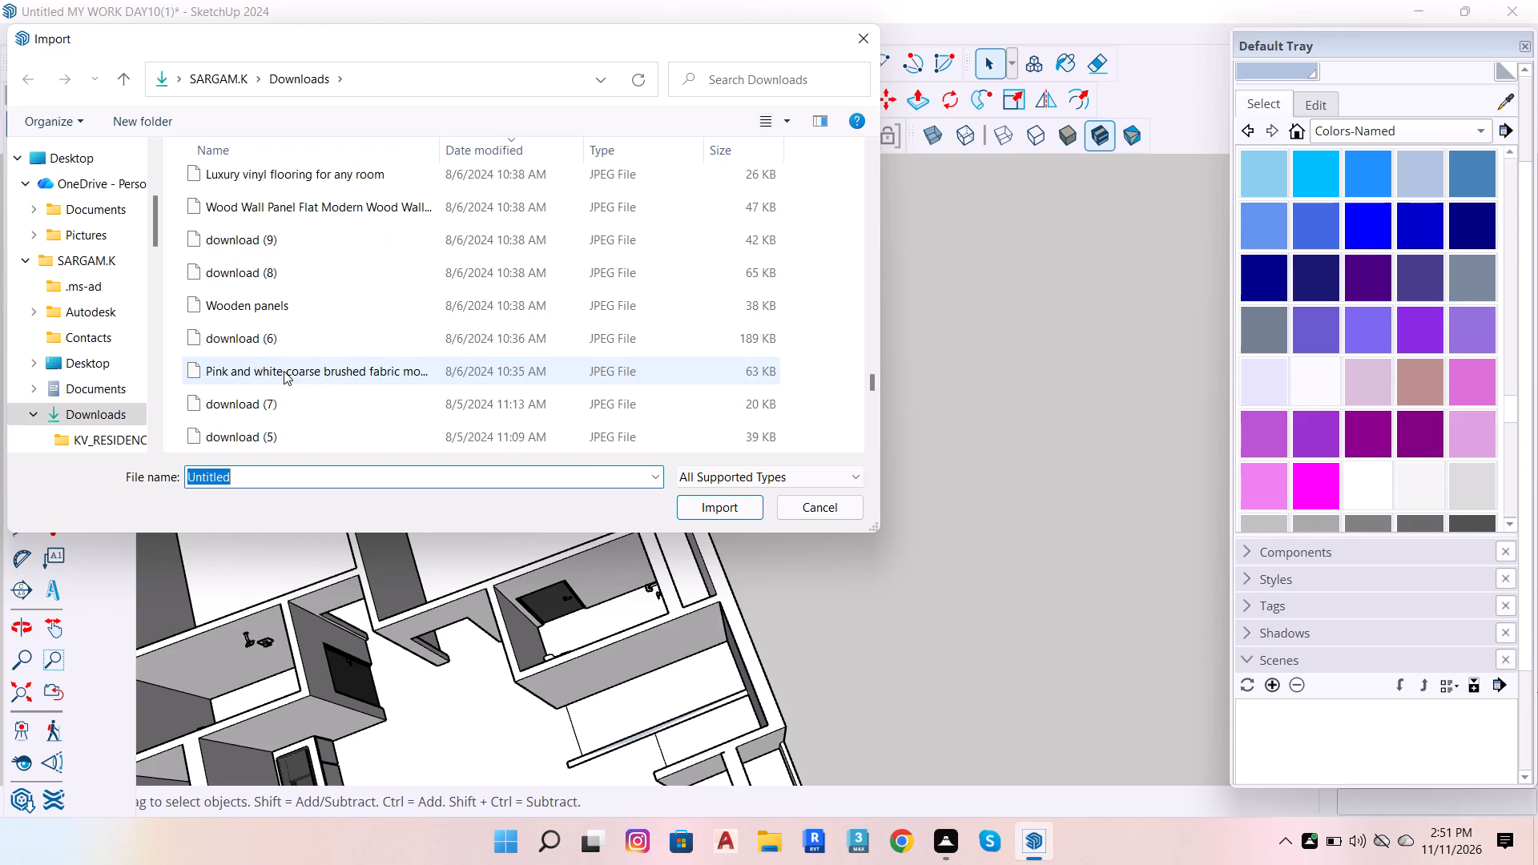
{"action": "scroll", "coordinate": [284, 371], "scroll_direction": "down", "scroll_amount": 15}
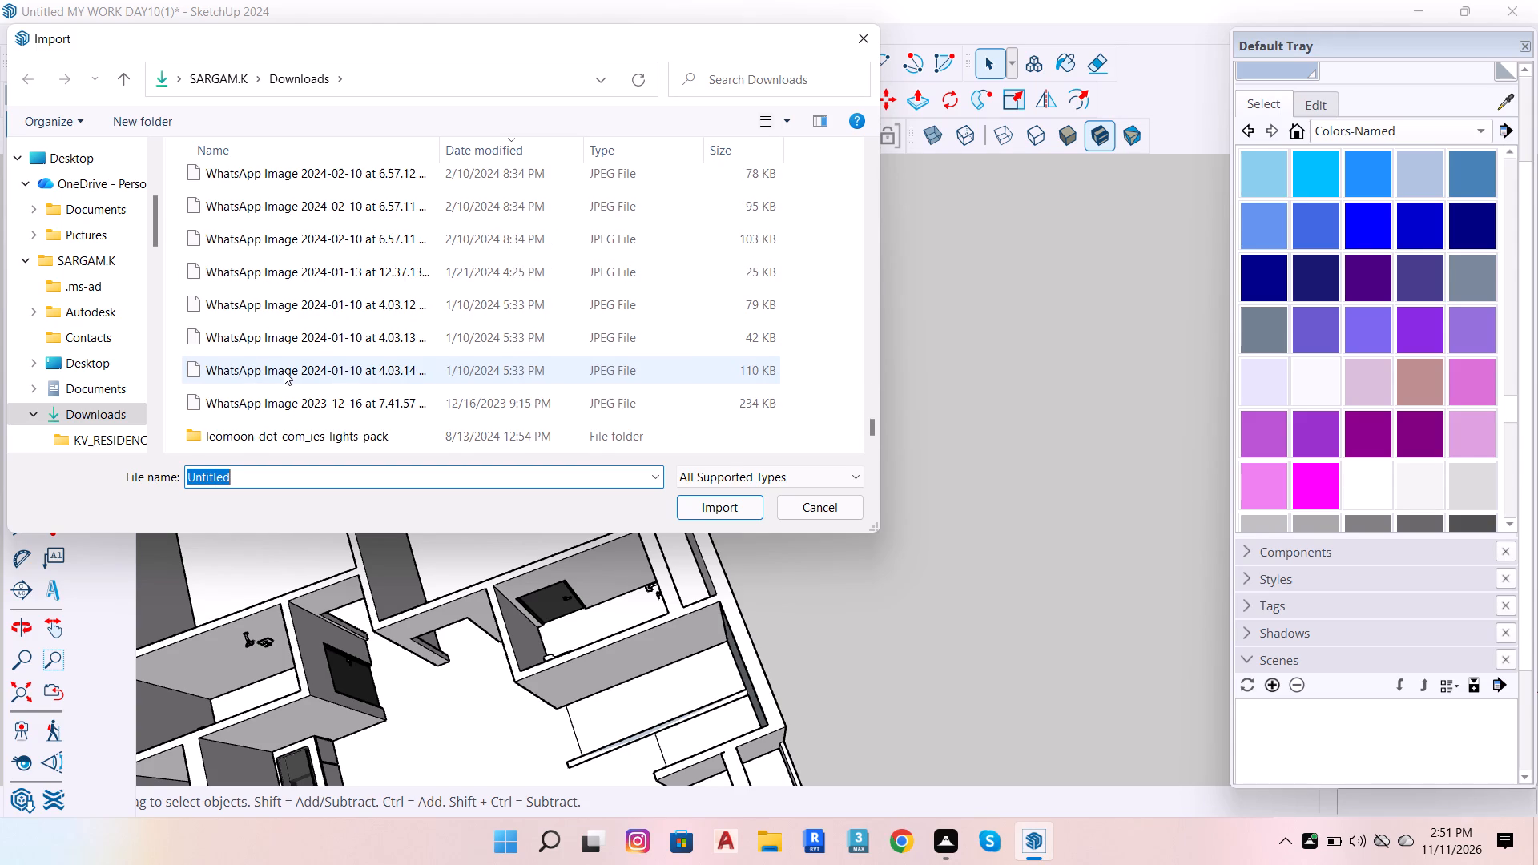
{"action": "scroll", "coordinate": [284, 371], "scroll_direction": "down", "scroll_amount": 11}
{"action": "scroll", "coordinate": [284, 371], "scroll_direction": "up", "scroll_amount": 11}
{"action": "scroll", "coordinate": [284, 371], "scroll_direction": "down", "scroll_amount": 6}
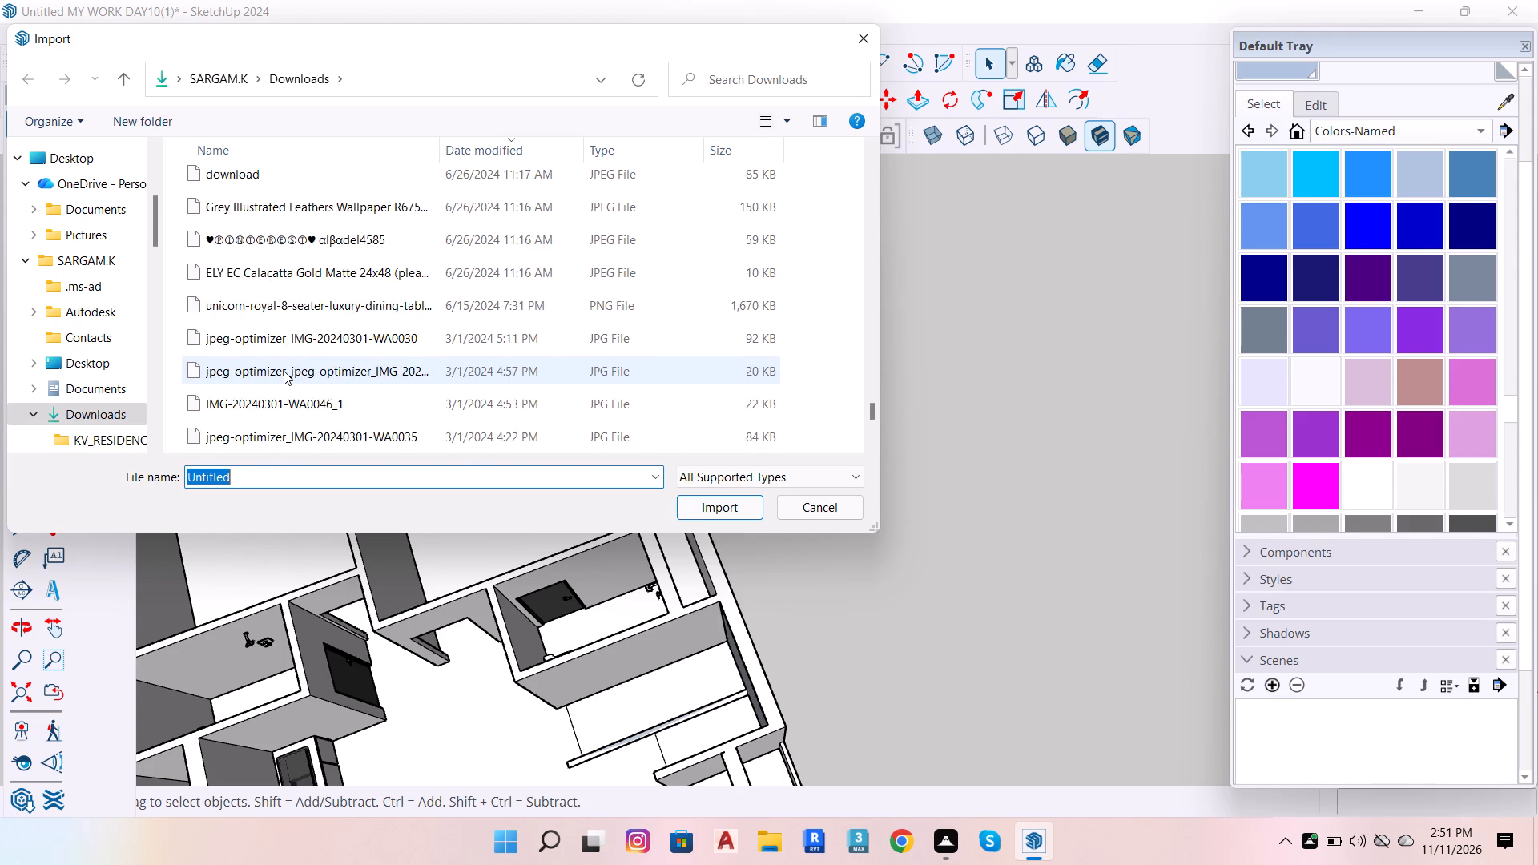
{"action": "scroll", "coordinate": [284, 371], "scroll_direction": "down", "scroll_amount": 17}
{"action": "scroll", "coordinate": [284, 371], "scroll_direction": "up", "scroll_amount": 12}
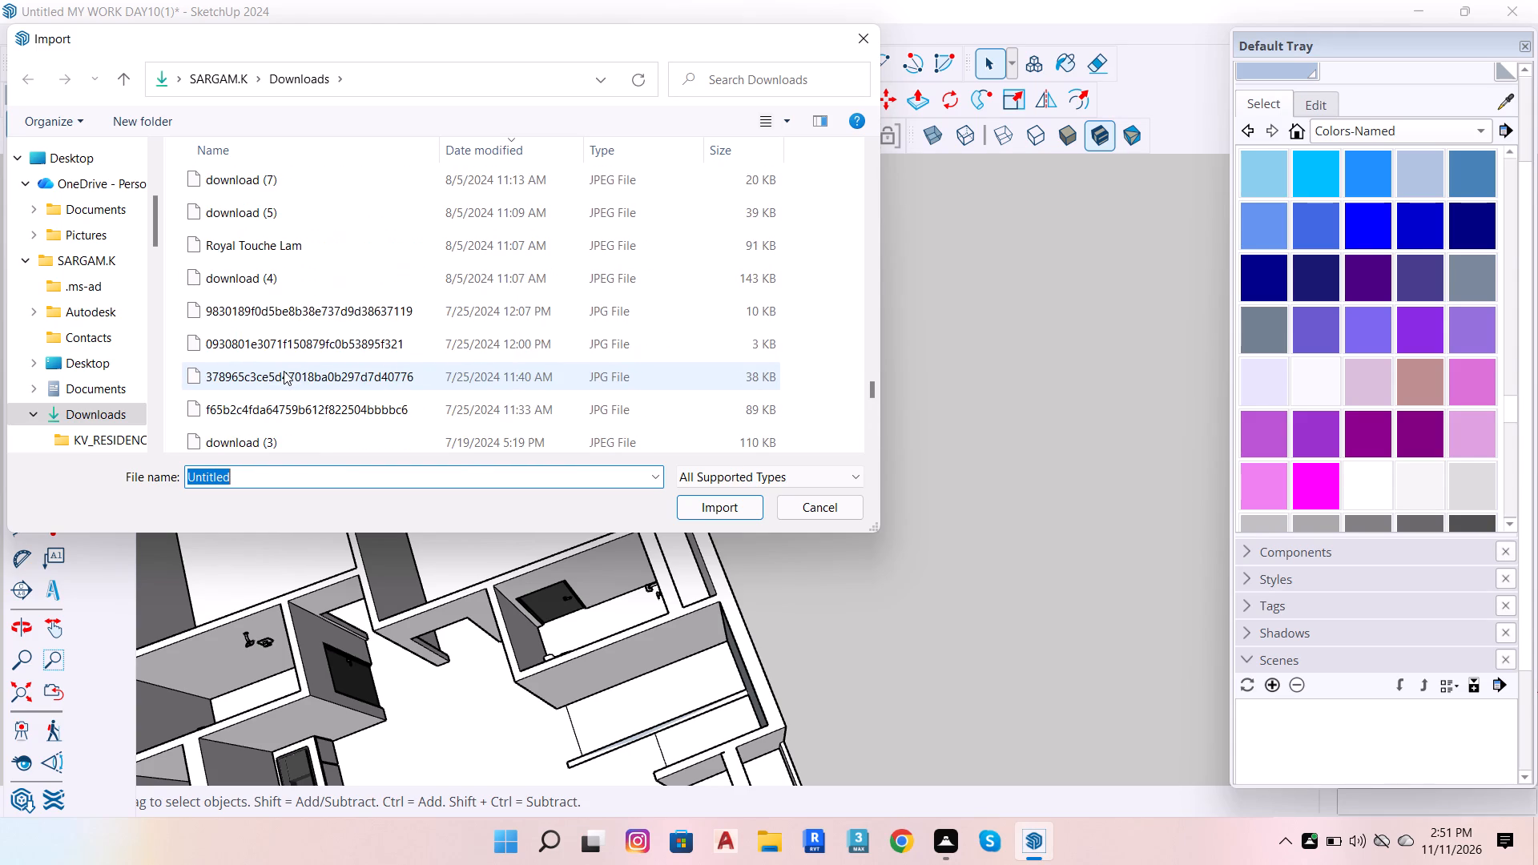
{"action": "scroll", "coordinate": [284, 371], "scroll_direction": "up", "scroll_amount": 14}
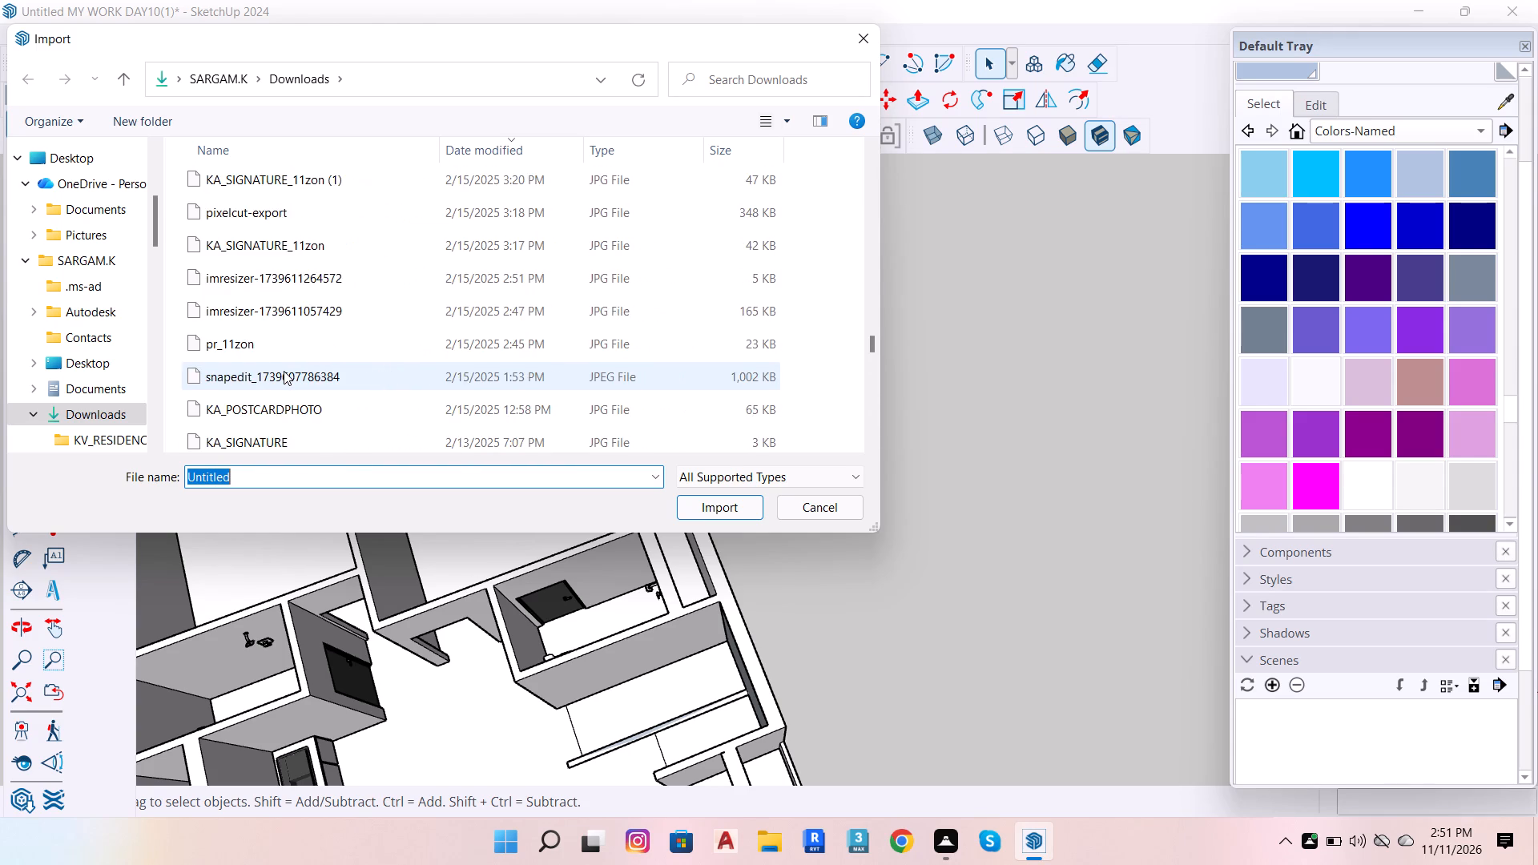
{"action": "scroll", "coordinate": [284, 371], "scroll_direction": "down", "scroll_amount": 6}
{"action": "scroll", "coordinate": [284, 371], "scroll_direction": "up", "scroll_amount": 10}
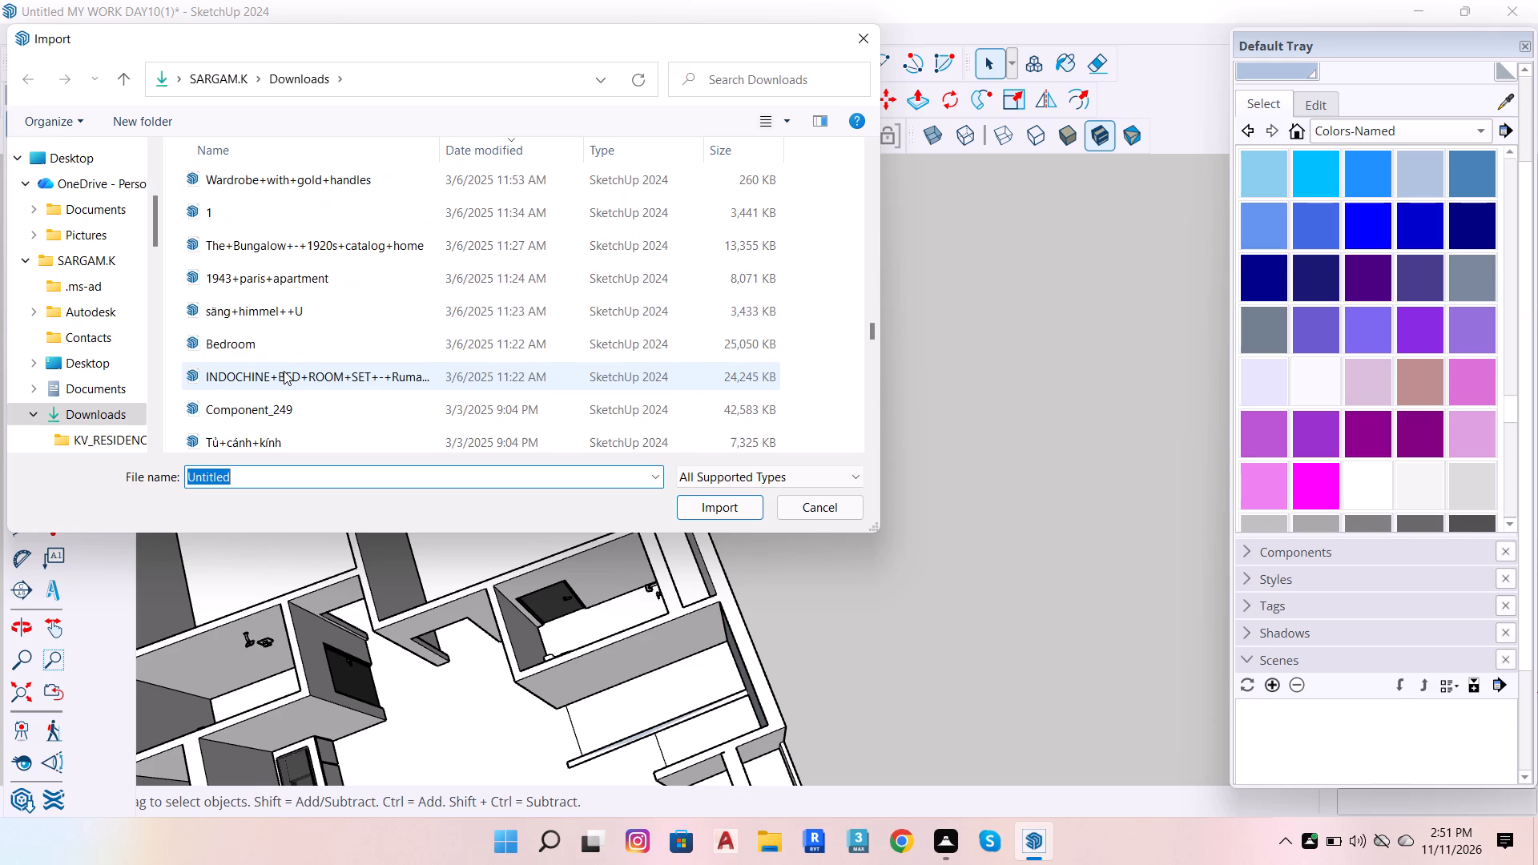
{"action": "scroll", "coordinate": [284, 371], "scroll_direction": "down", "scroll_amount": 1}
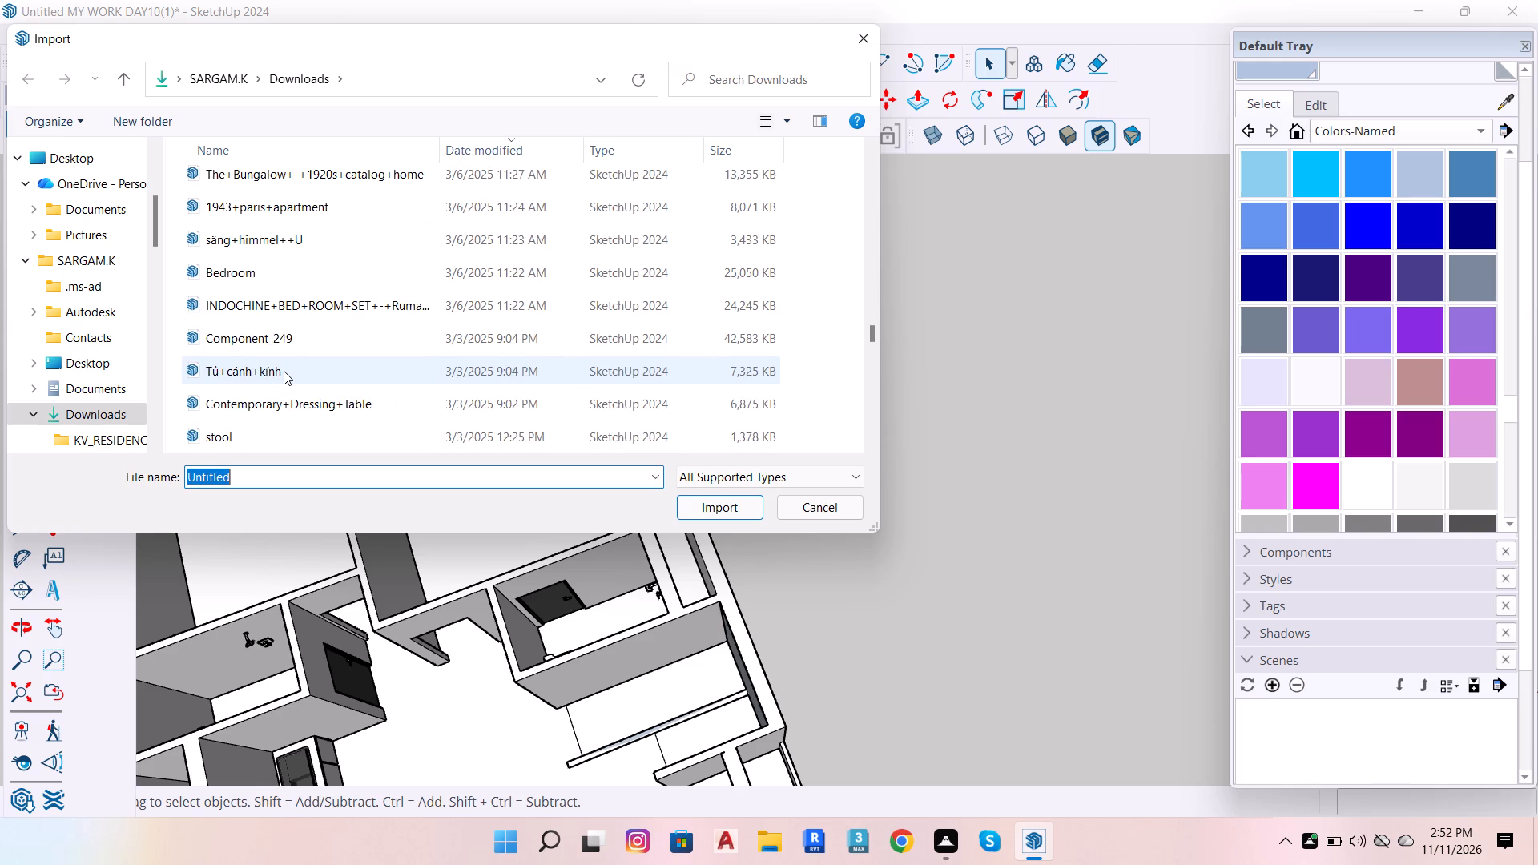
{"action": "scroll", "coordinate": [284, 371], "scroll_direction": "down", "scroll_amount": 1}
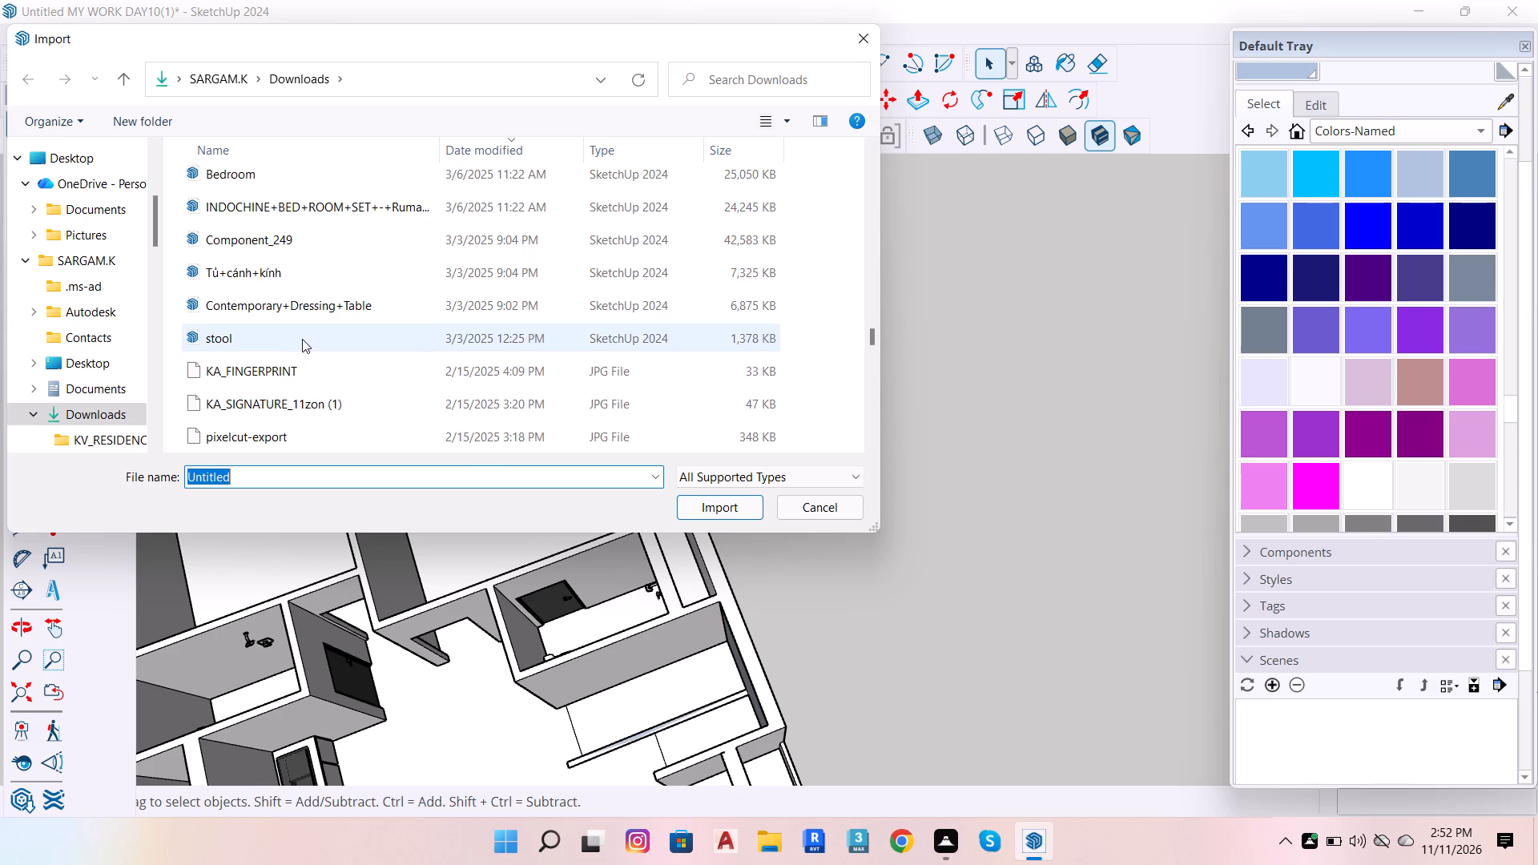
{"action": "scroll", "coordinate": [304, 336], "scroll_direction": "up", "scroll_amount": 4}
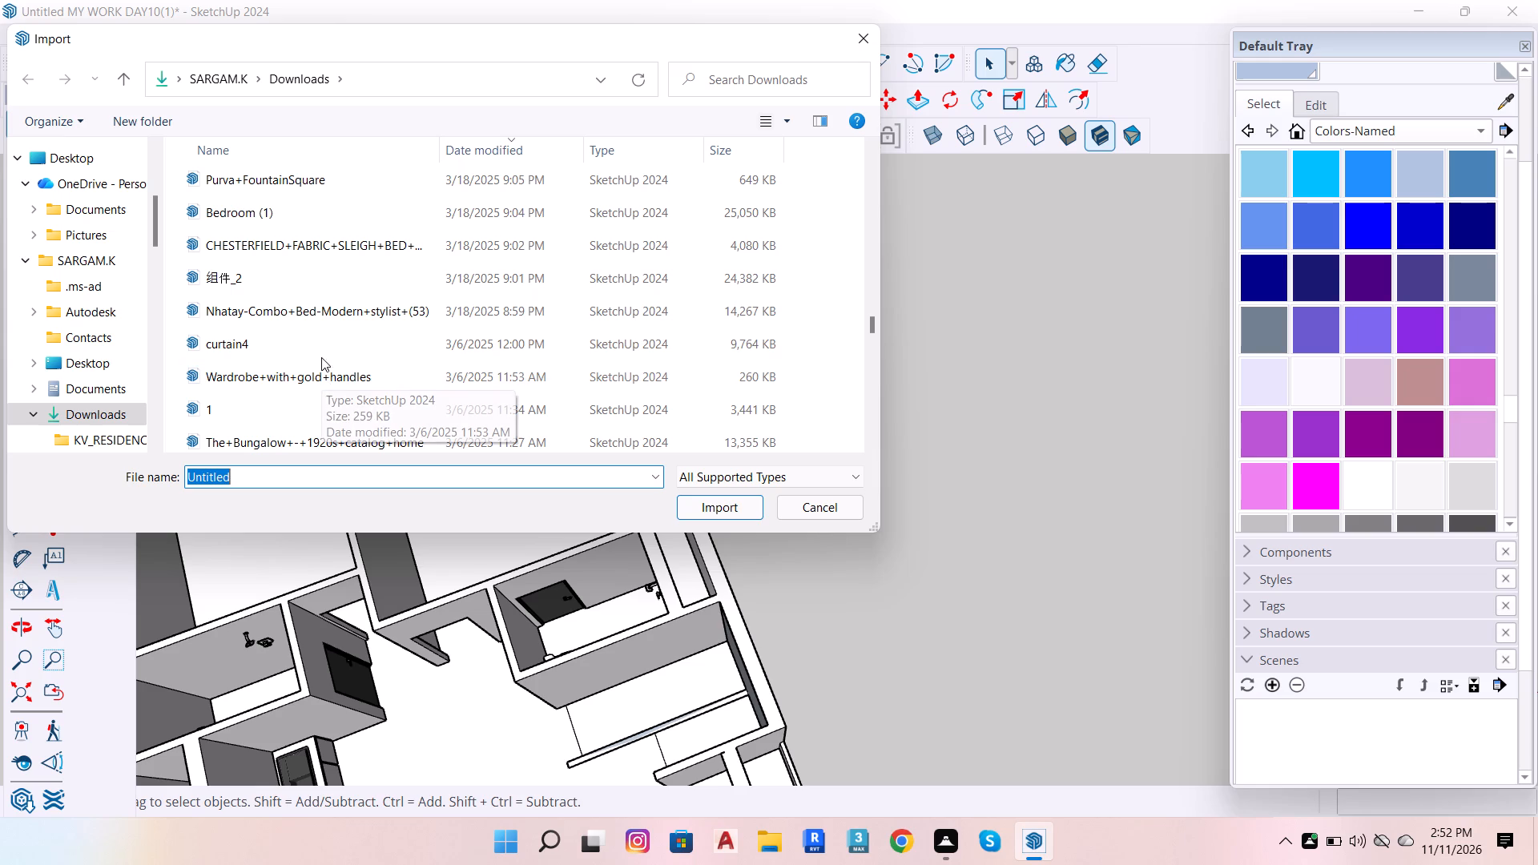
{"action": "scroll", "coordinate": [347, 315], "scroll_direction": "up", "scroll_amount": 1}
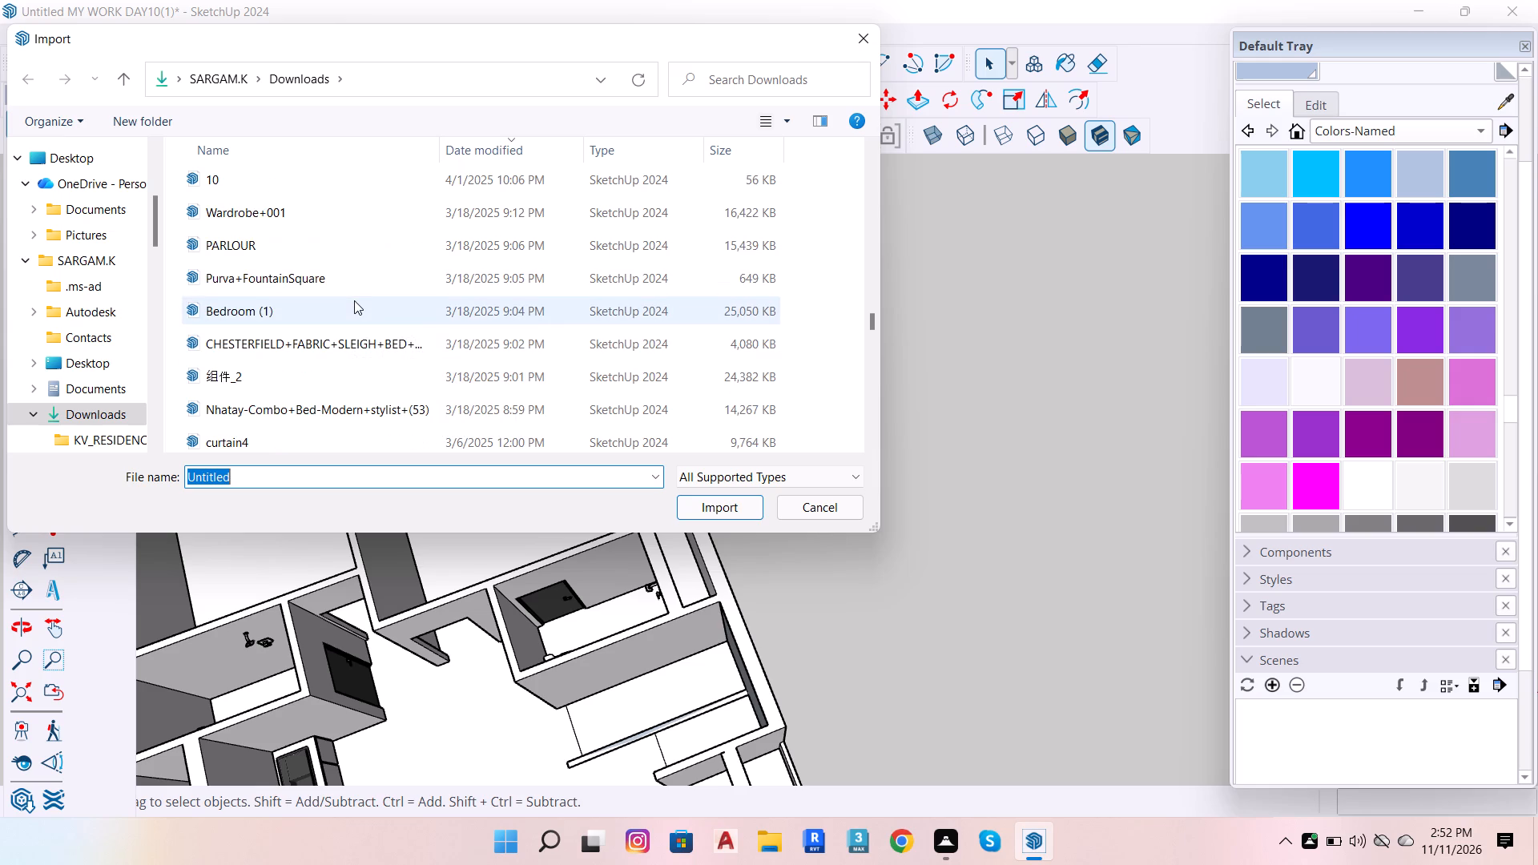
{"action": "left_click", "coordinate": [354, 303]}
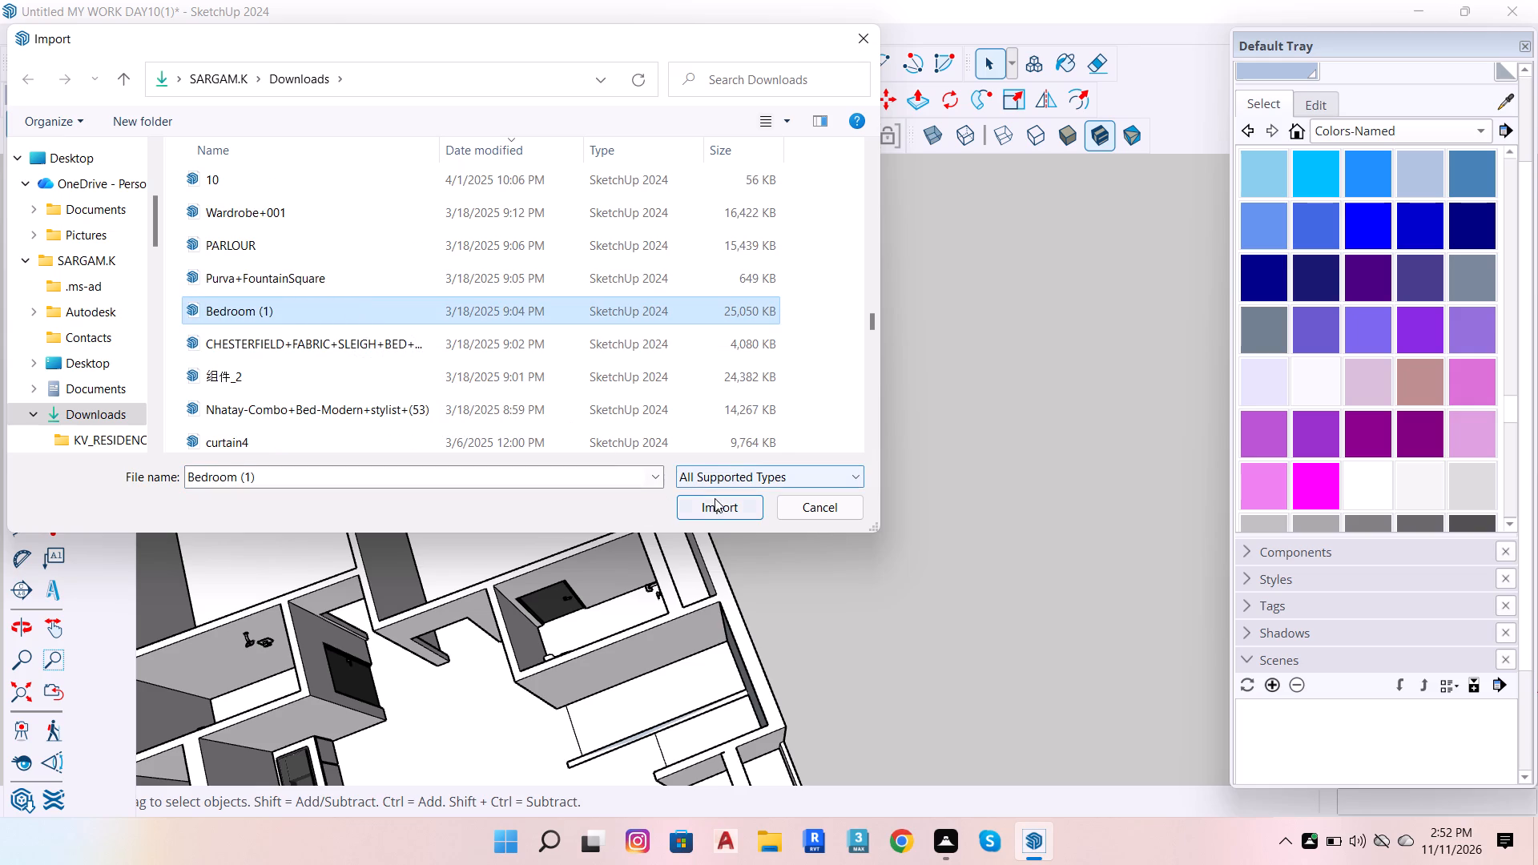
{"action": "left_click", "coordinate": [717, 511]}
{"action": "scroll", "coordinate": [625, 560], "scroll_direction": "down", "scroll_amount": 5}
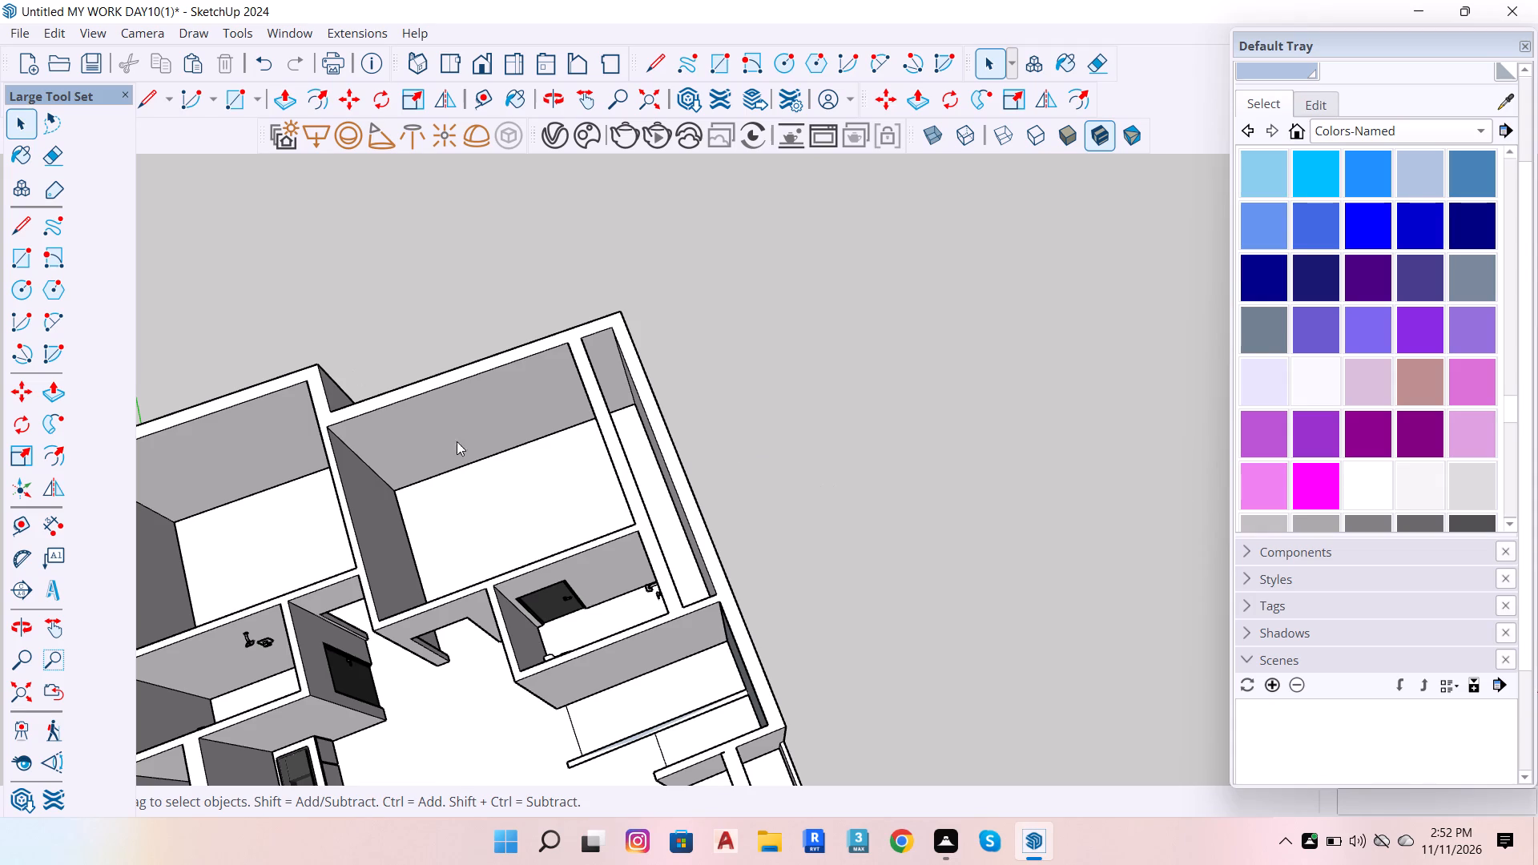
{"action": "left_click", "coordinate": [937, 365]}
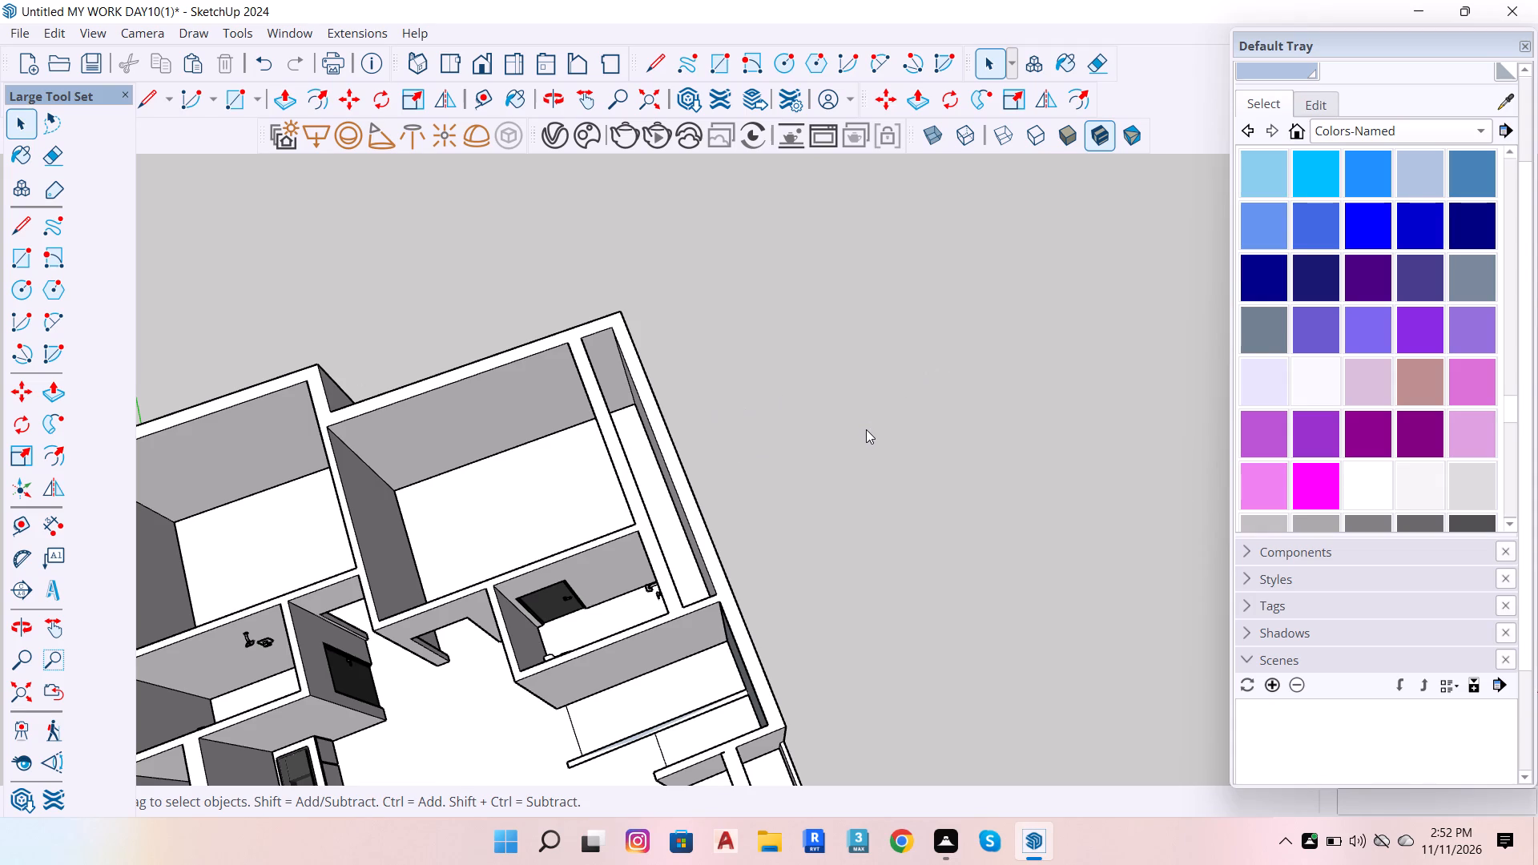
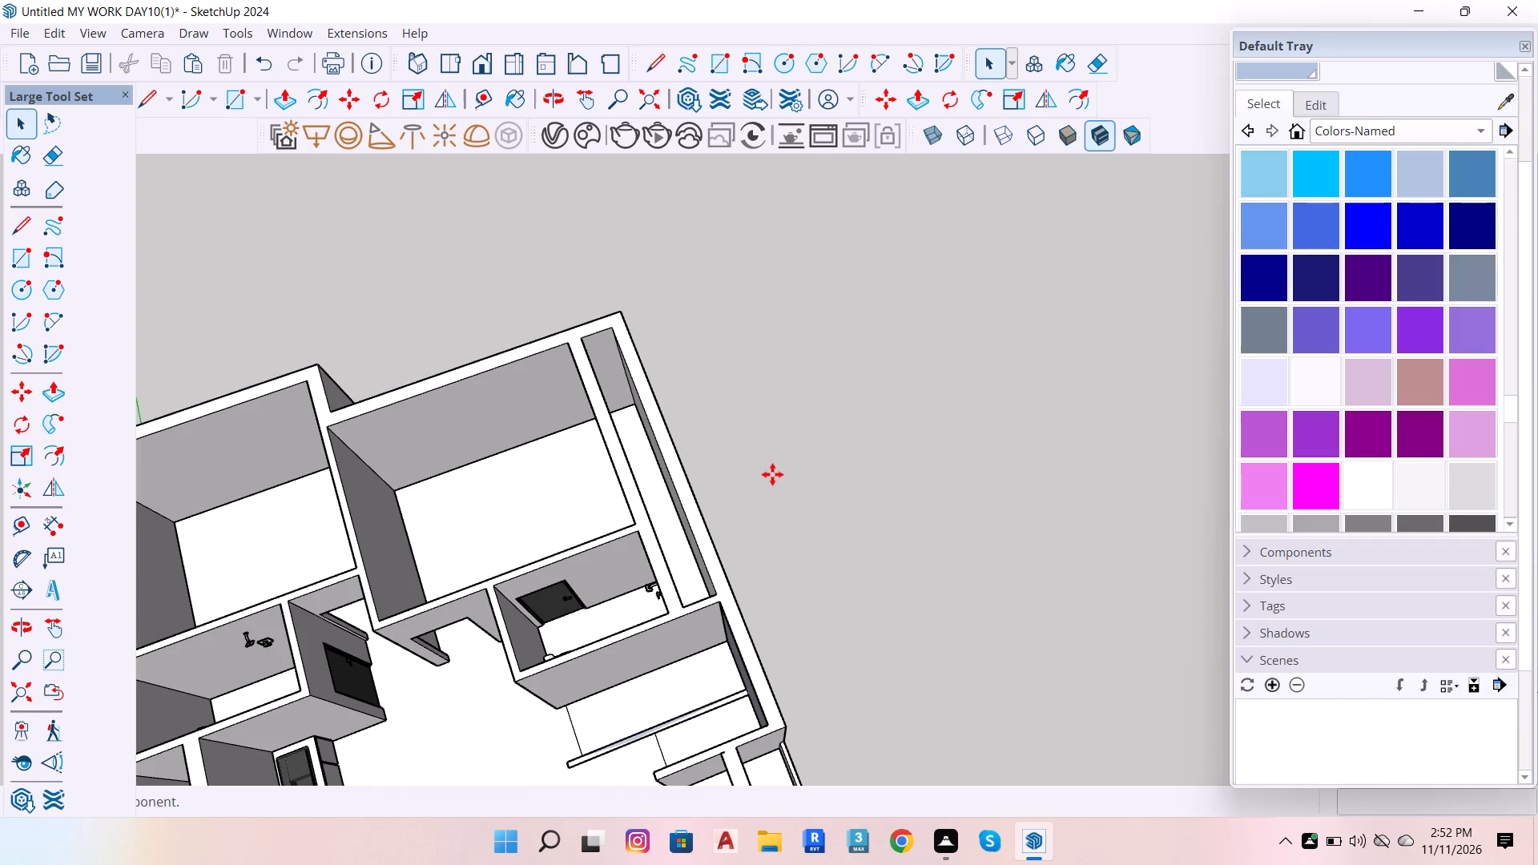
Place the imported "Bedroom (1)" model on the open ground just outside the house's outer wall.
{"action": "left_click", "coordinate": [747, 419]}
{"action": "scroll", "coordinate": [795, 446], "scroll_direction": "down", "scroll_amount": 5}
{"action": "scroll", "coordinate": [818, 506], "scroll_direction": "down", "scroll_amount": 4}
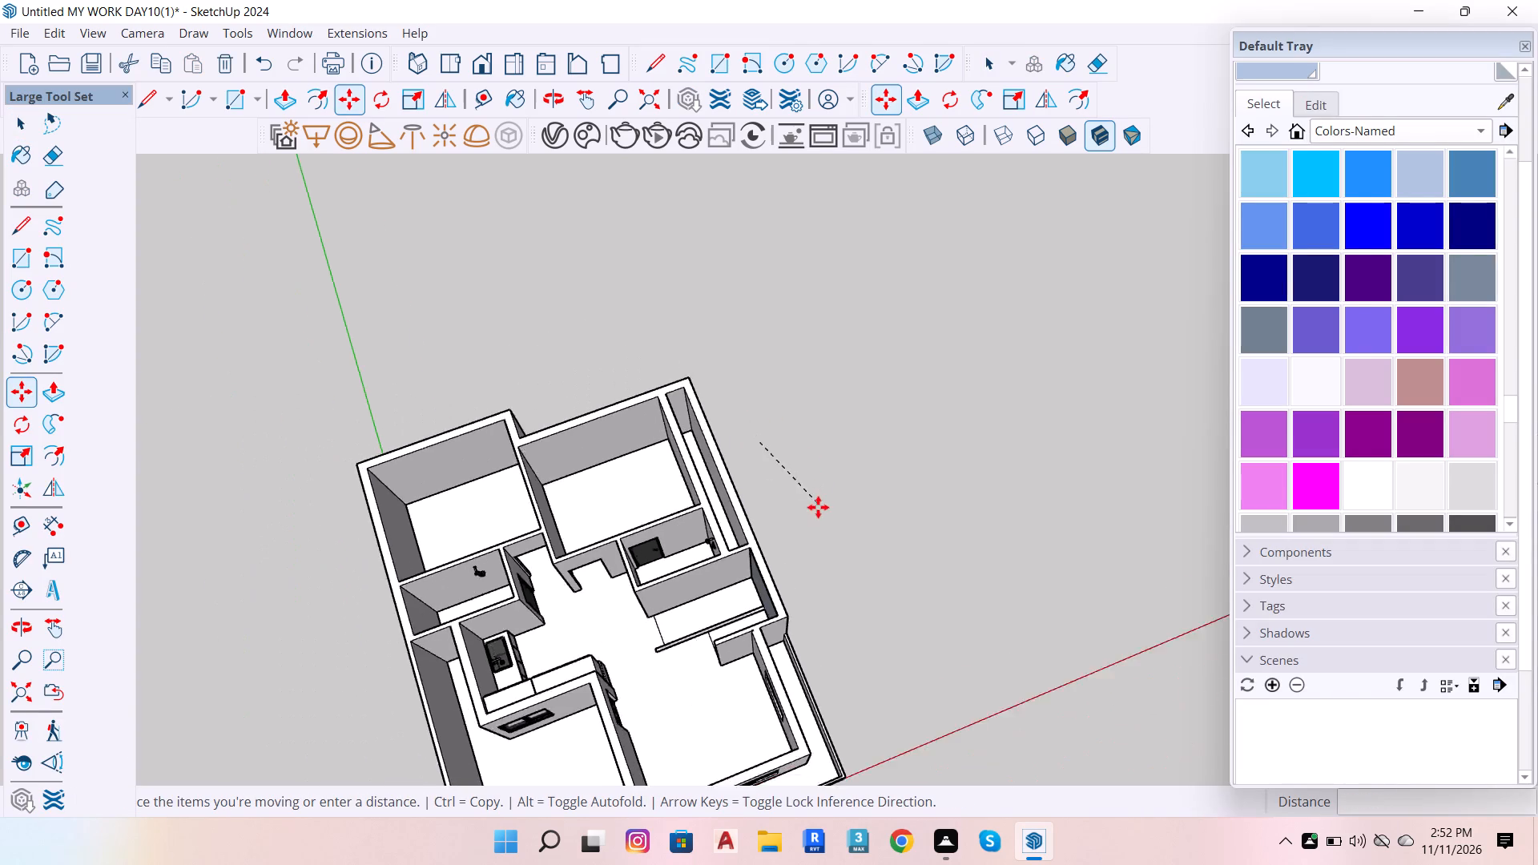
{"action": "scroll", "coordinate": [818, 485], "scroll_direction": "up", "scroll_amount": 5}
{"action": "left_click", "coordinate": [818, 485]}
{"action": "key", "text": "space"}
{"action": "scroll", "coordinate": [794, 429], "scroll_direction": "up", "scroll_amount": 3}
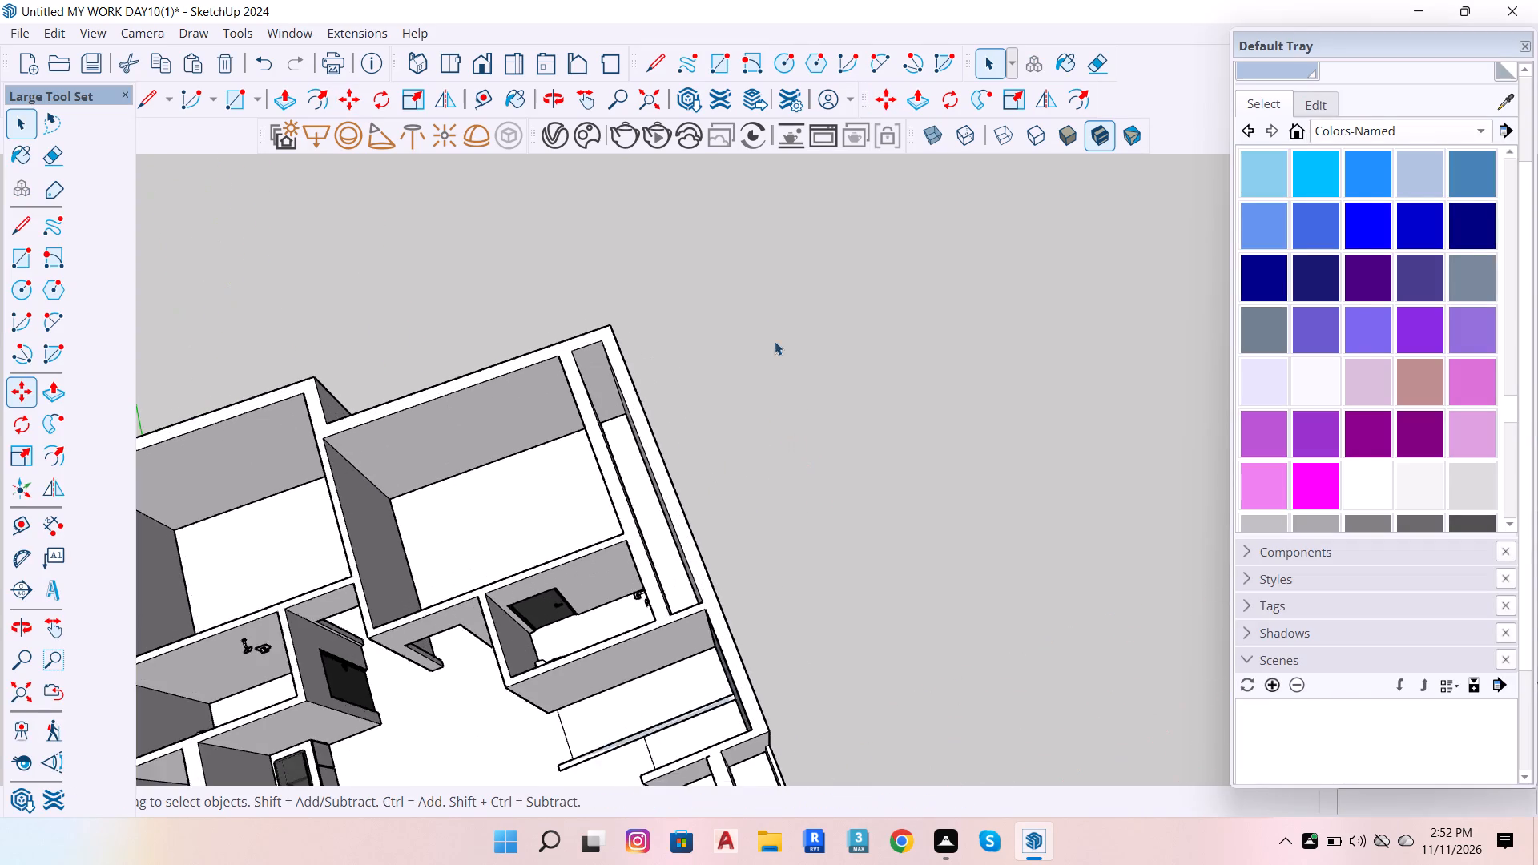
{"action": "scroll", "coordinate": [763, 306], "scroll_direction": "up", "scroll_amount": 4}
{"action": "scroll", "coordinate": [620, 427], "scroll_direction": "down", "scroll_amount": 5}
{"action": "left_click_drag", "start_coordinate": [587, 373], "coordinate": [838, 615]}
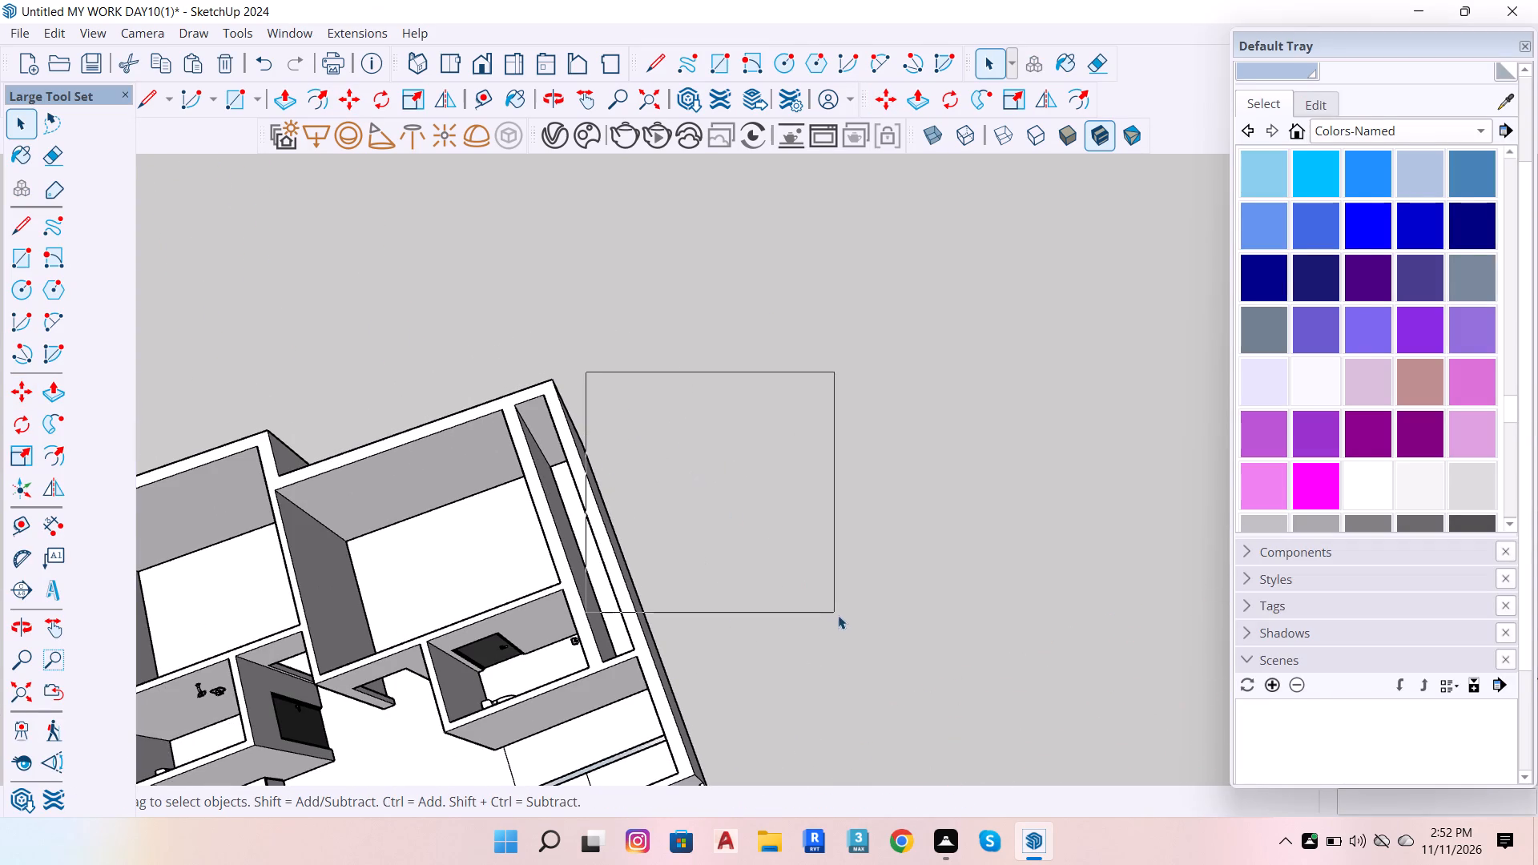
{"action": "left_click_drag", "start_coordinate": [838, 615], "coordinate": [843, 618]}
{"action": "key", "text": "space"}
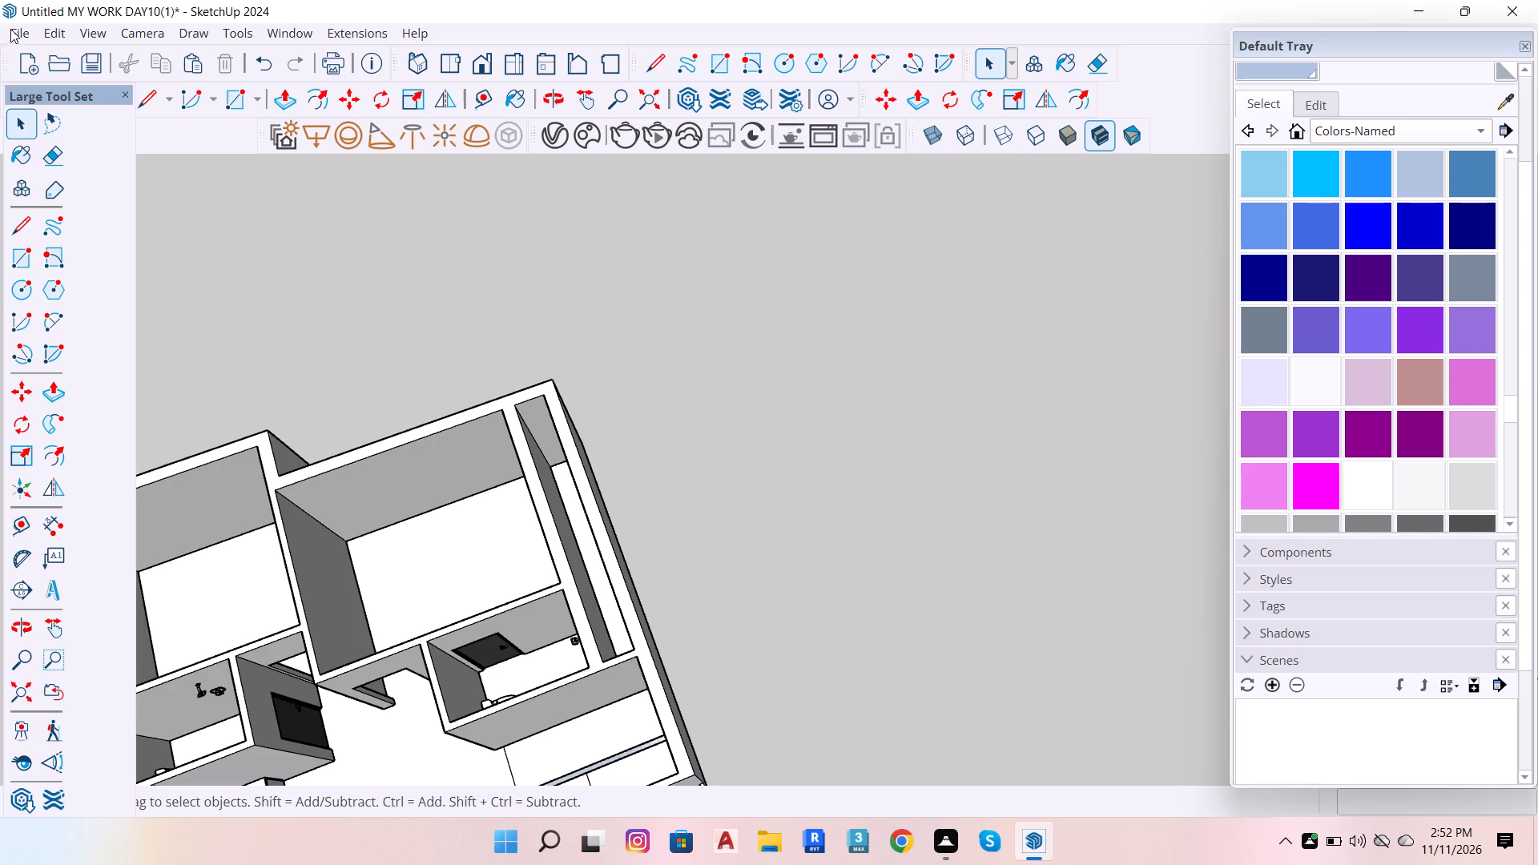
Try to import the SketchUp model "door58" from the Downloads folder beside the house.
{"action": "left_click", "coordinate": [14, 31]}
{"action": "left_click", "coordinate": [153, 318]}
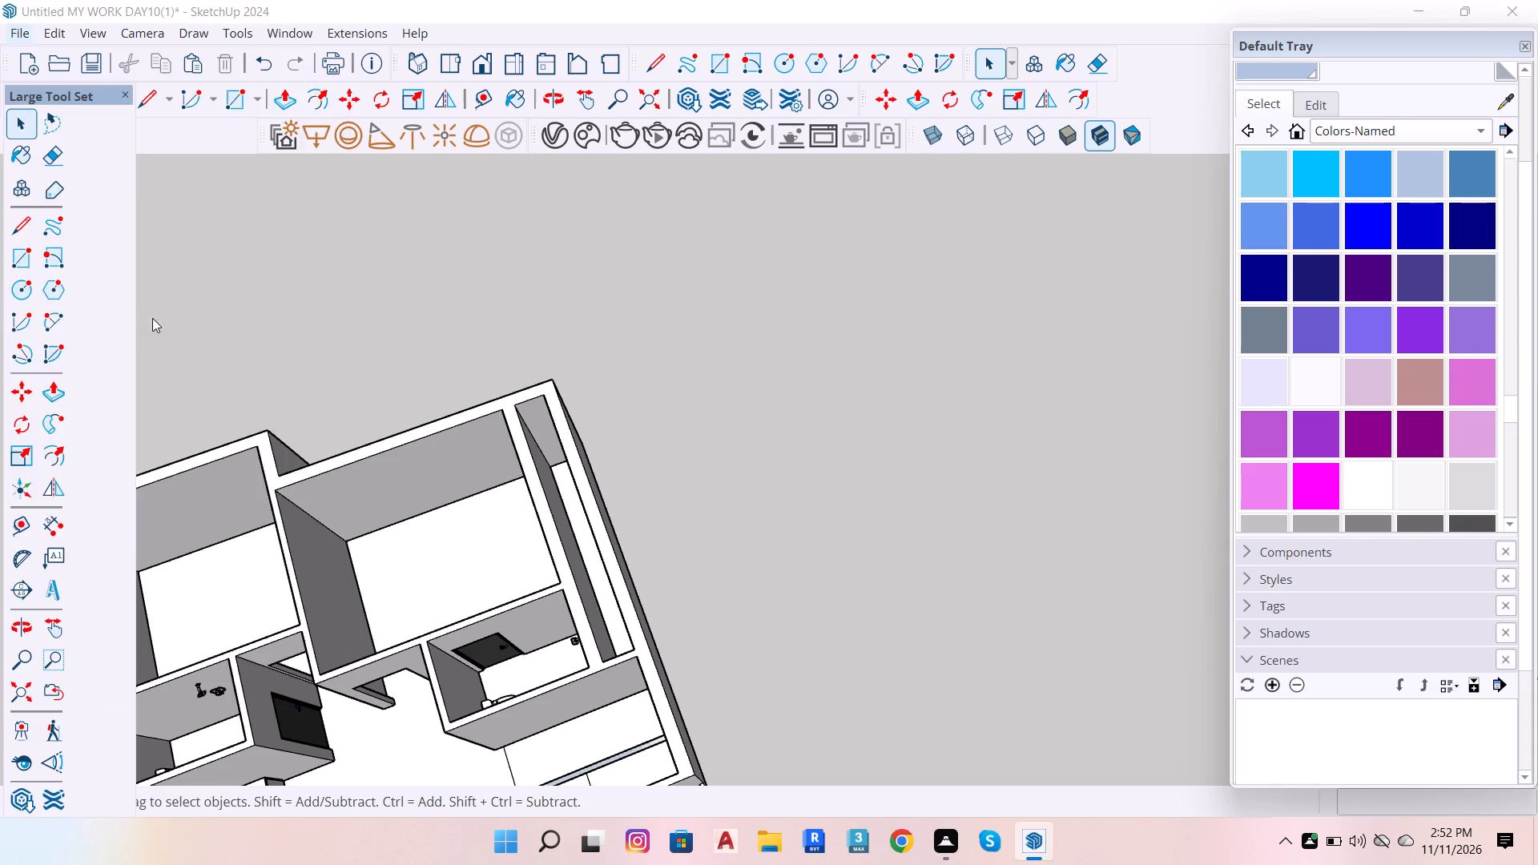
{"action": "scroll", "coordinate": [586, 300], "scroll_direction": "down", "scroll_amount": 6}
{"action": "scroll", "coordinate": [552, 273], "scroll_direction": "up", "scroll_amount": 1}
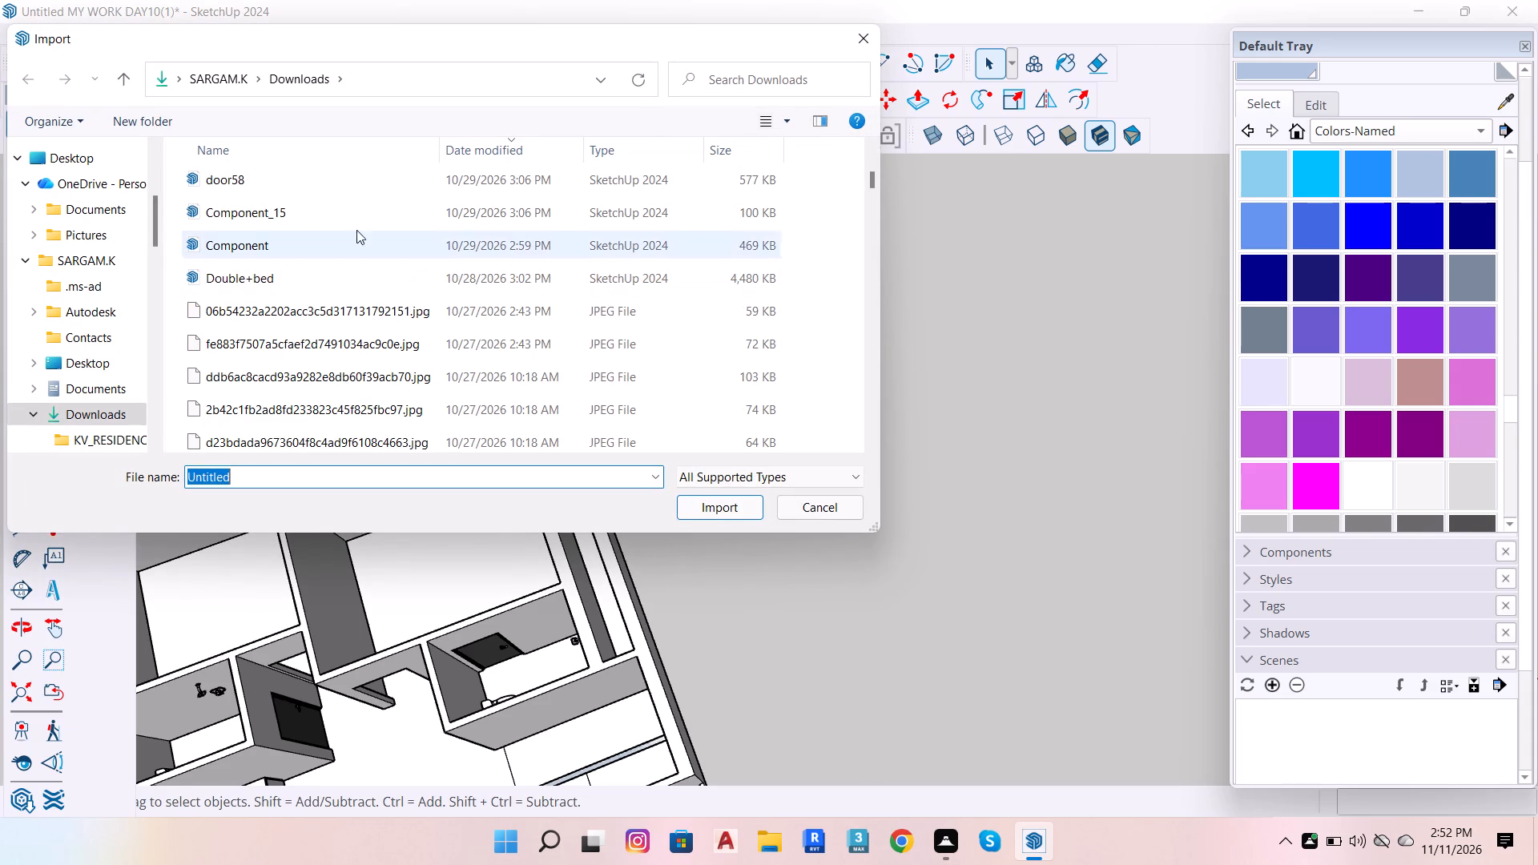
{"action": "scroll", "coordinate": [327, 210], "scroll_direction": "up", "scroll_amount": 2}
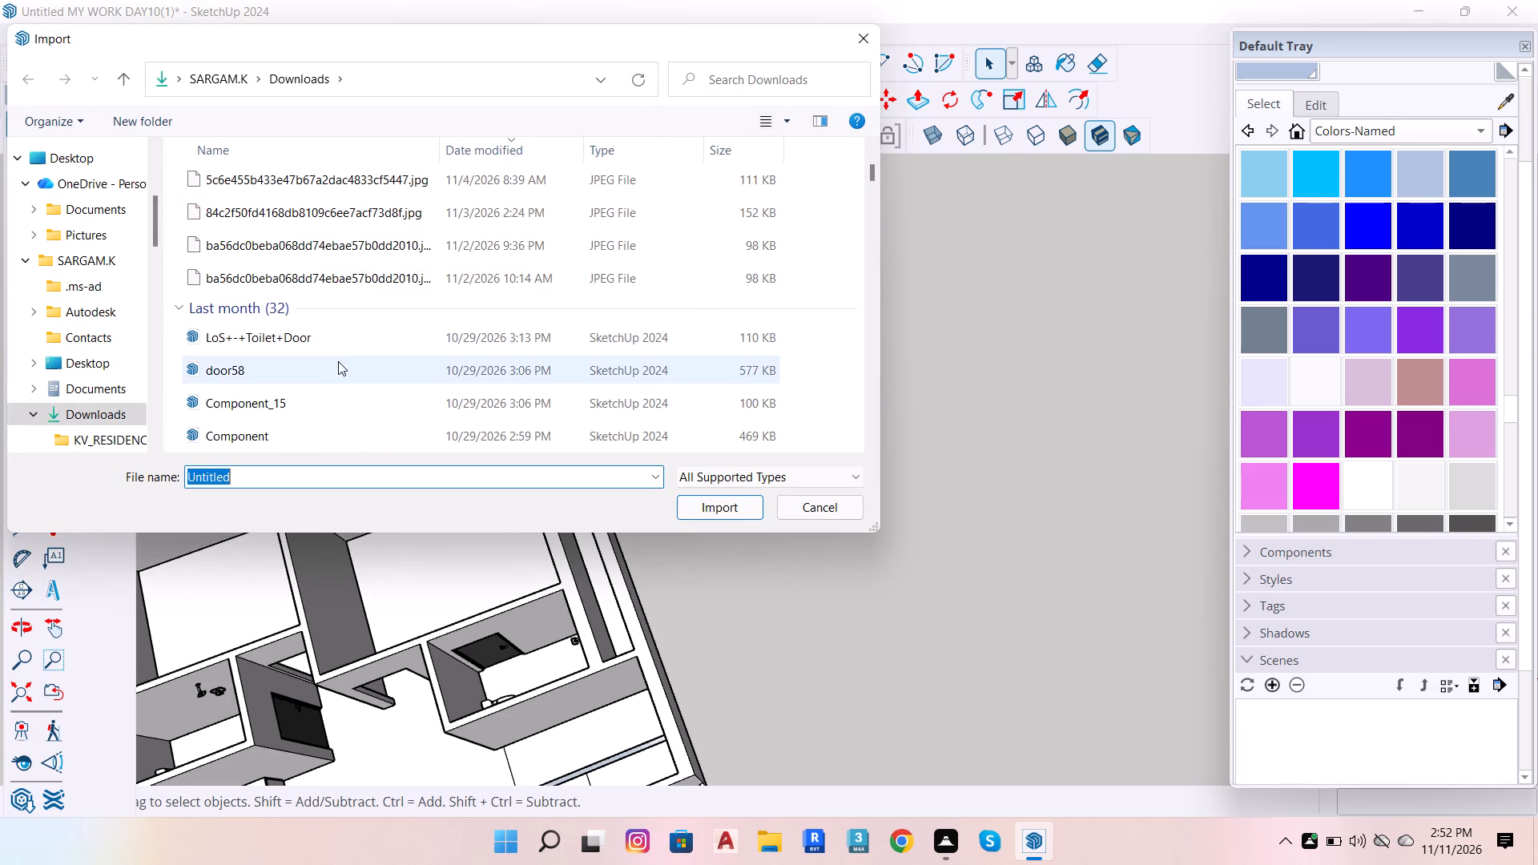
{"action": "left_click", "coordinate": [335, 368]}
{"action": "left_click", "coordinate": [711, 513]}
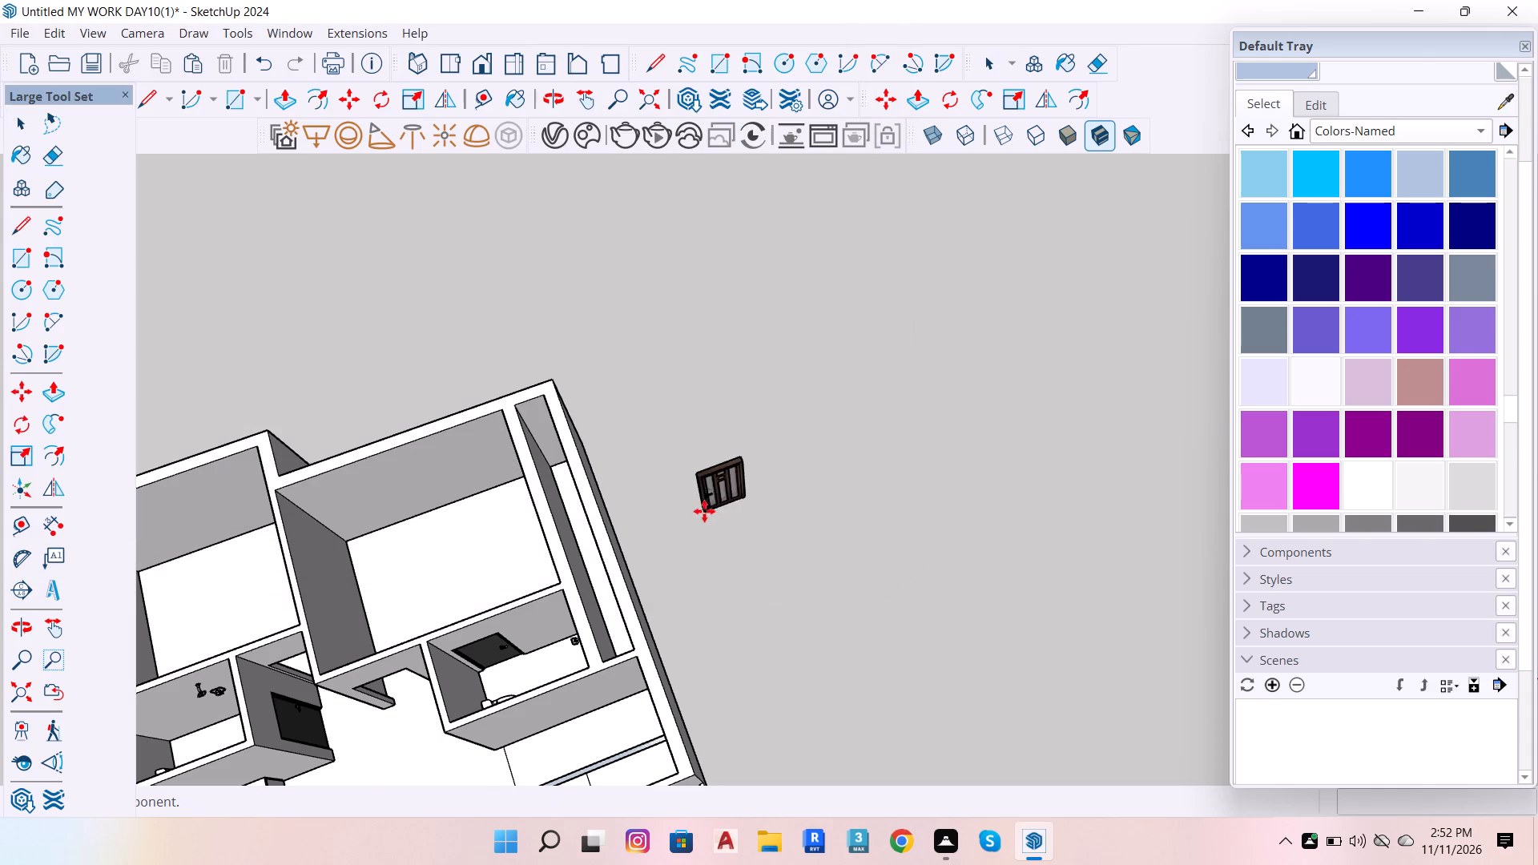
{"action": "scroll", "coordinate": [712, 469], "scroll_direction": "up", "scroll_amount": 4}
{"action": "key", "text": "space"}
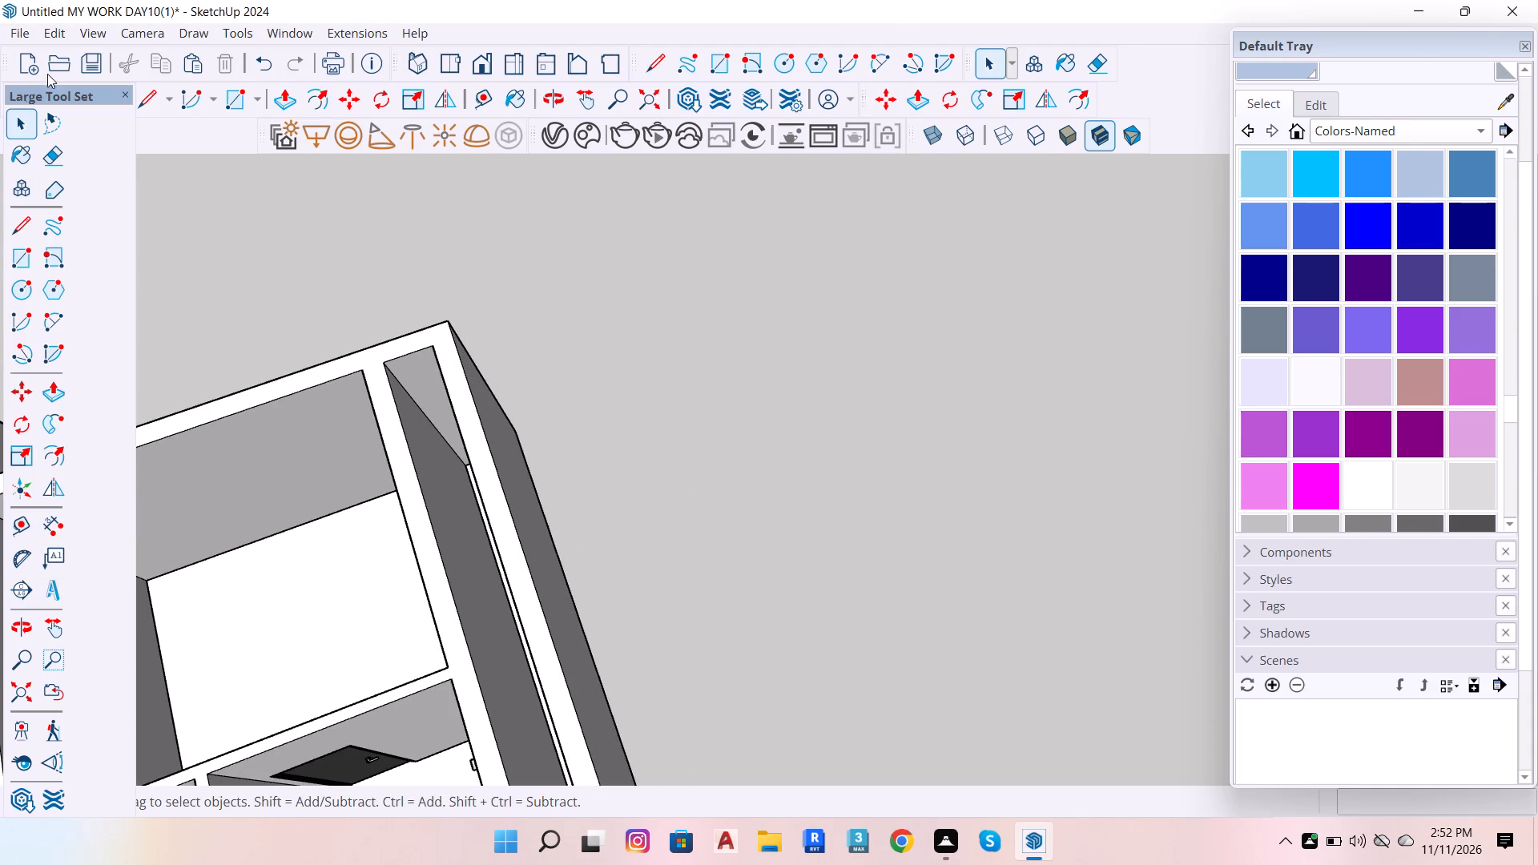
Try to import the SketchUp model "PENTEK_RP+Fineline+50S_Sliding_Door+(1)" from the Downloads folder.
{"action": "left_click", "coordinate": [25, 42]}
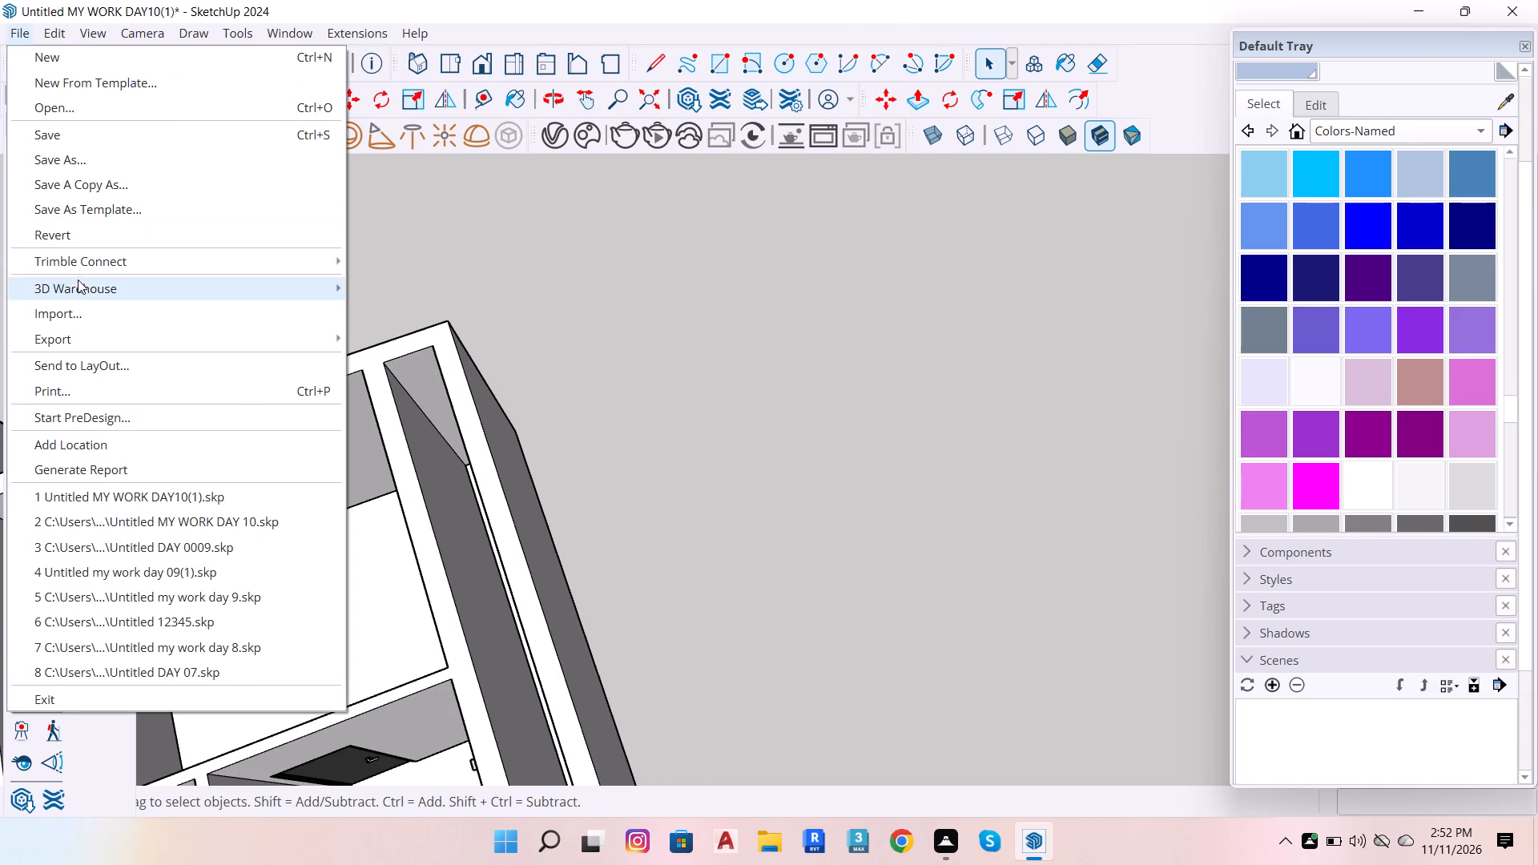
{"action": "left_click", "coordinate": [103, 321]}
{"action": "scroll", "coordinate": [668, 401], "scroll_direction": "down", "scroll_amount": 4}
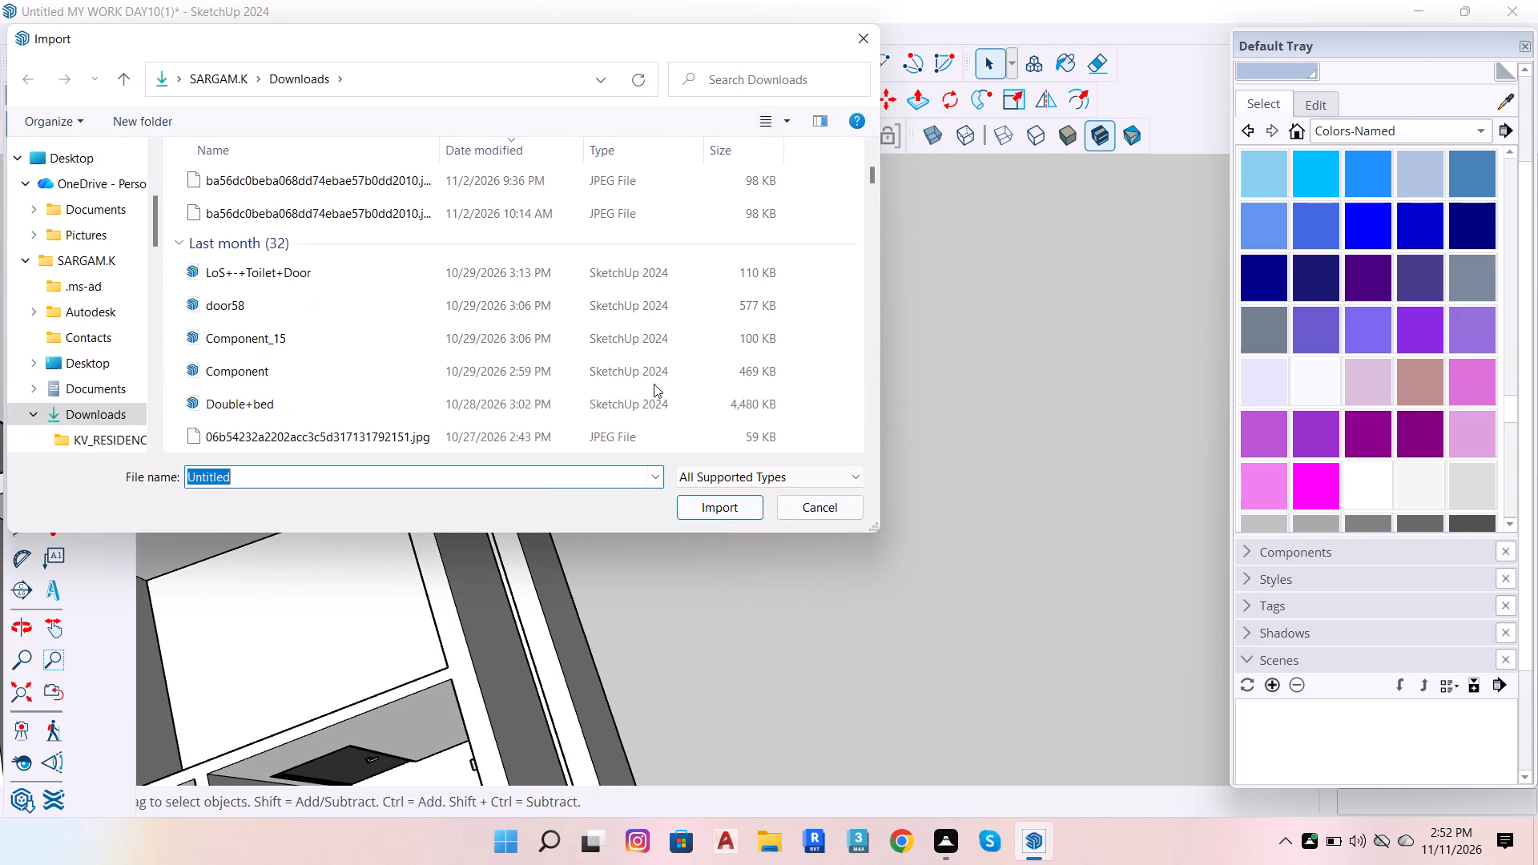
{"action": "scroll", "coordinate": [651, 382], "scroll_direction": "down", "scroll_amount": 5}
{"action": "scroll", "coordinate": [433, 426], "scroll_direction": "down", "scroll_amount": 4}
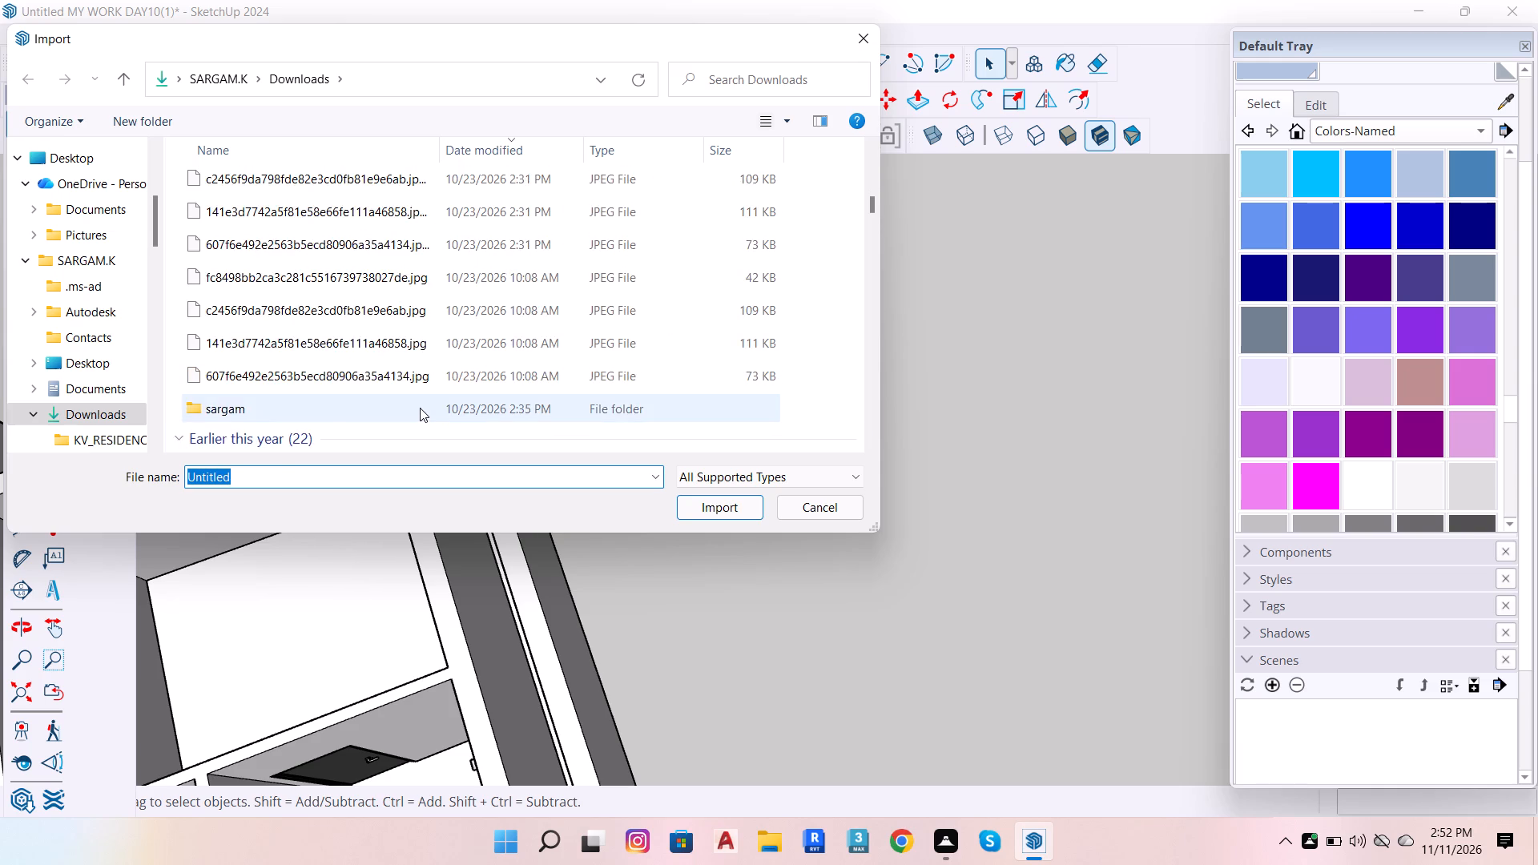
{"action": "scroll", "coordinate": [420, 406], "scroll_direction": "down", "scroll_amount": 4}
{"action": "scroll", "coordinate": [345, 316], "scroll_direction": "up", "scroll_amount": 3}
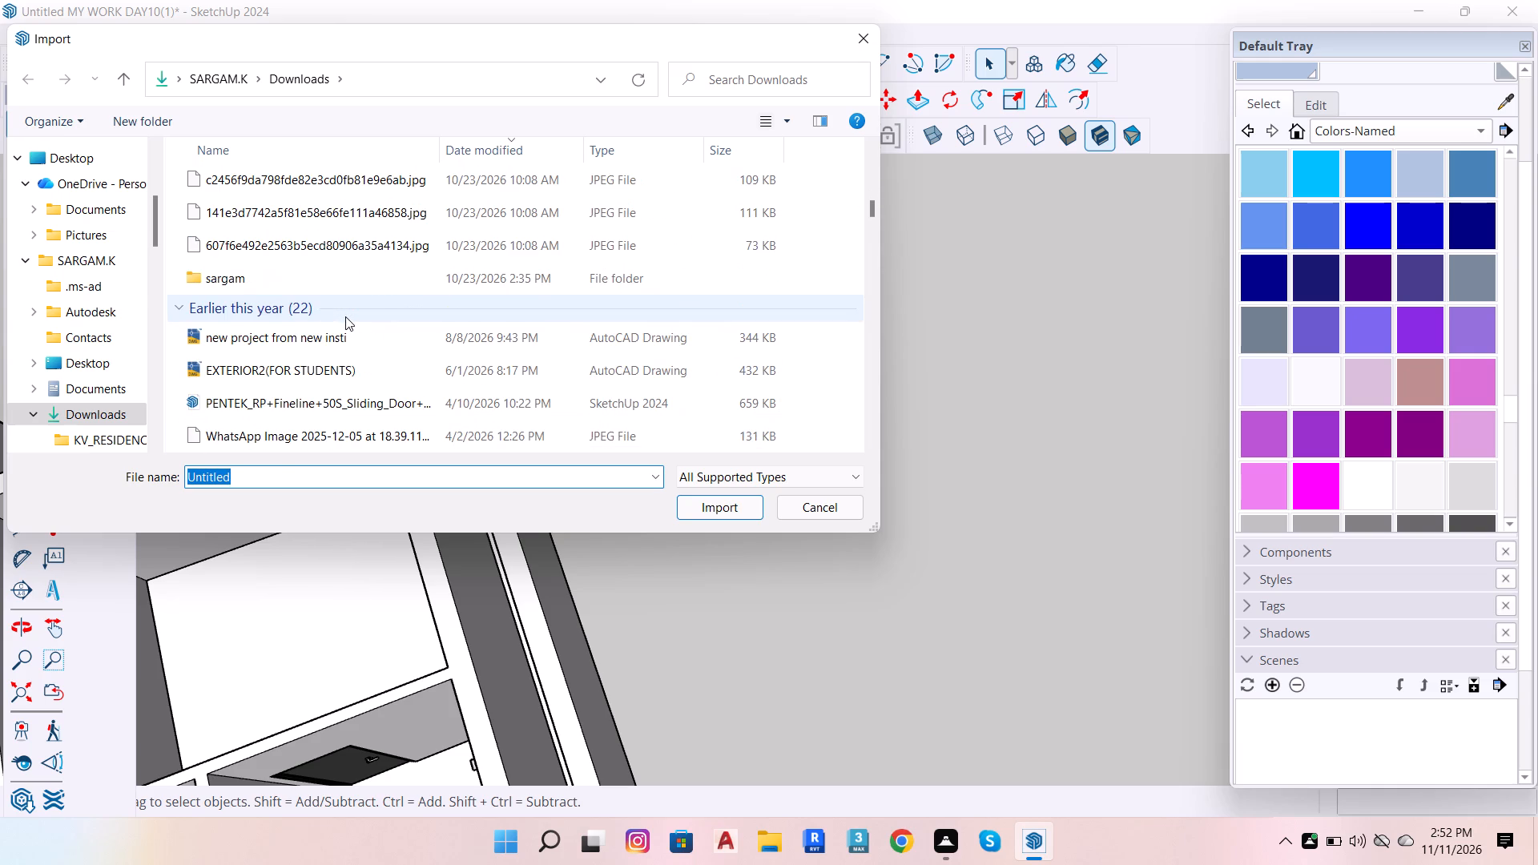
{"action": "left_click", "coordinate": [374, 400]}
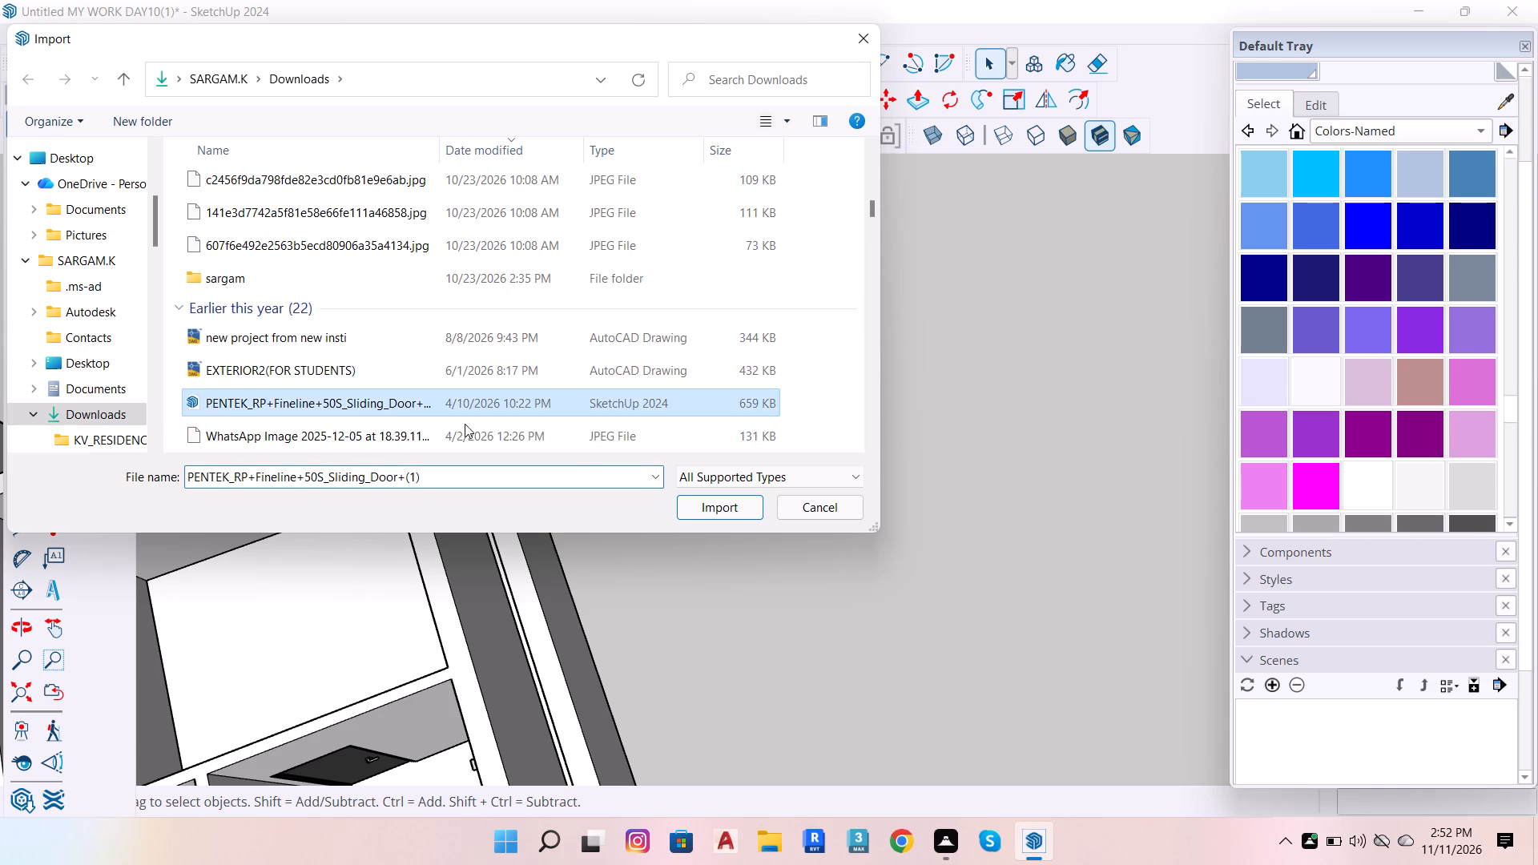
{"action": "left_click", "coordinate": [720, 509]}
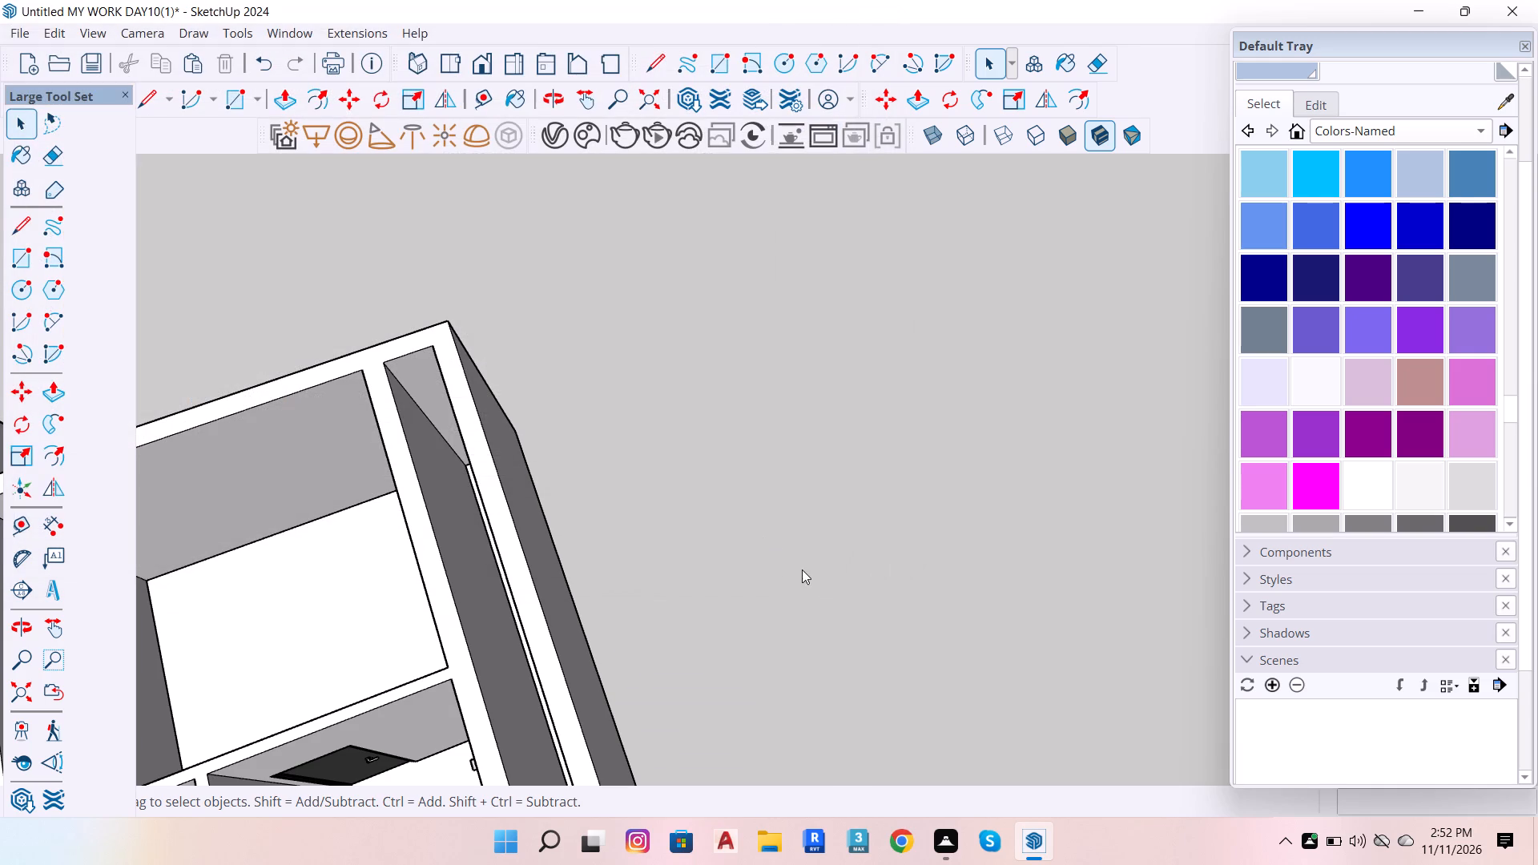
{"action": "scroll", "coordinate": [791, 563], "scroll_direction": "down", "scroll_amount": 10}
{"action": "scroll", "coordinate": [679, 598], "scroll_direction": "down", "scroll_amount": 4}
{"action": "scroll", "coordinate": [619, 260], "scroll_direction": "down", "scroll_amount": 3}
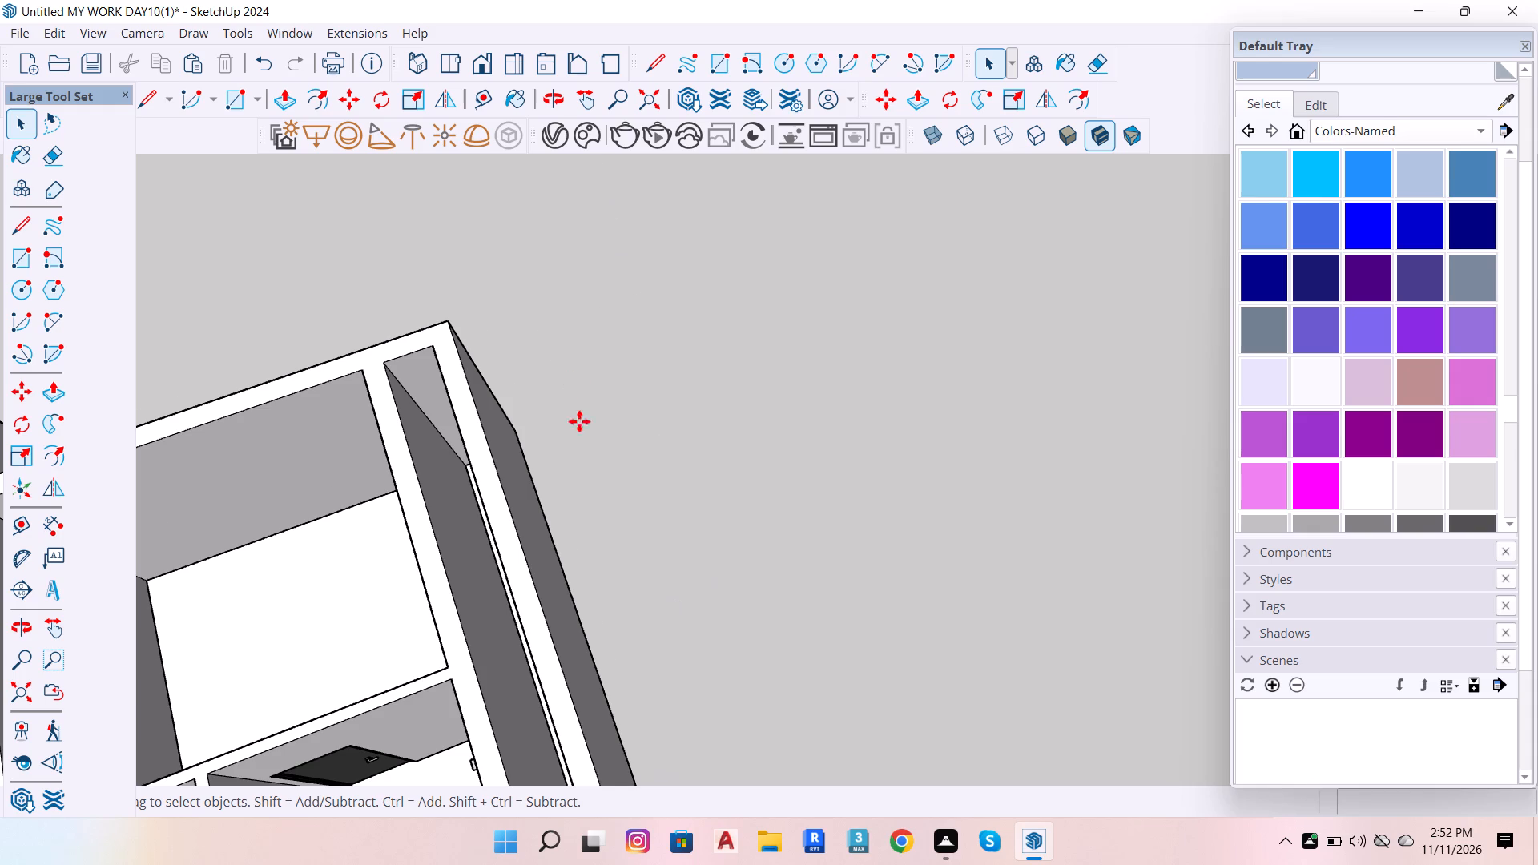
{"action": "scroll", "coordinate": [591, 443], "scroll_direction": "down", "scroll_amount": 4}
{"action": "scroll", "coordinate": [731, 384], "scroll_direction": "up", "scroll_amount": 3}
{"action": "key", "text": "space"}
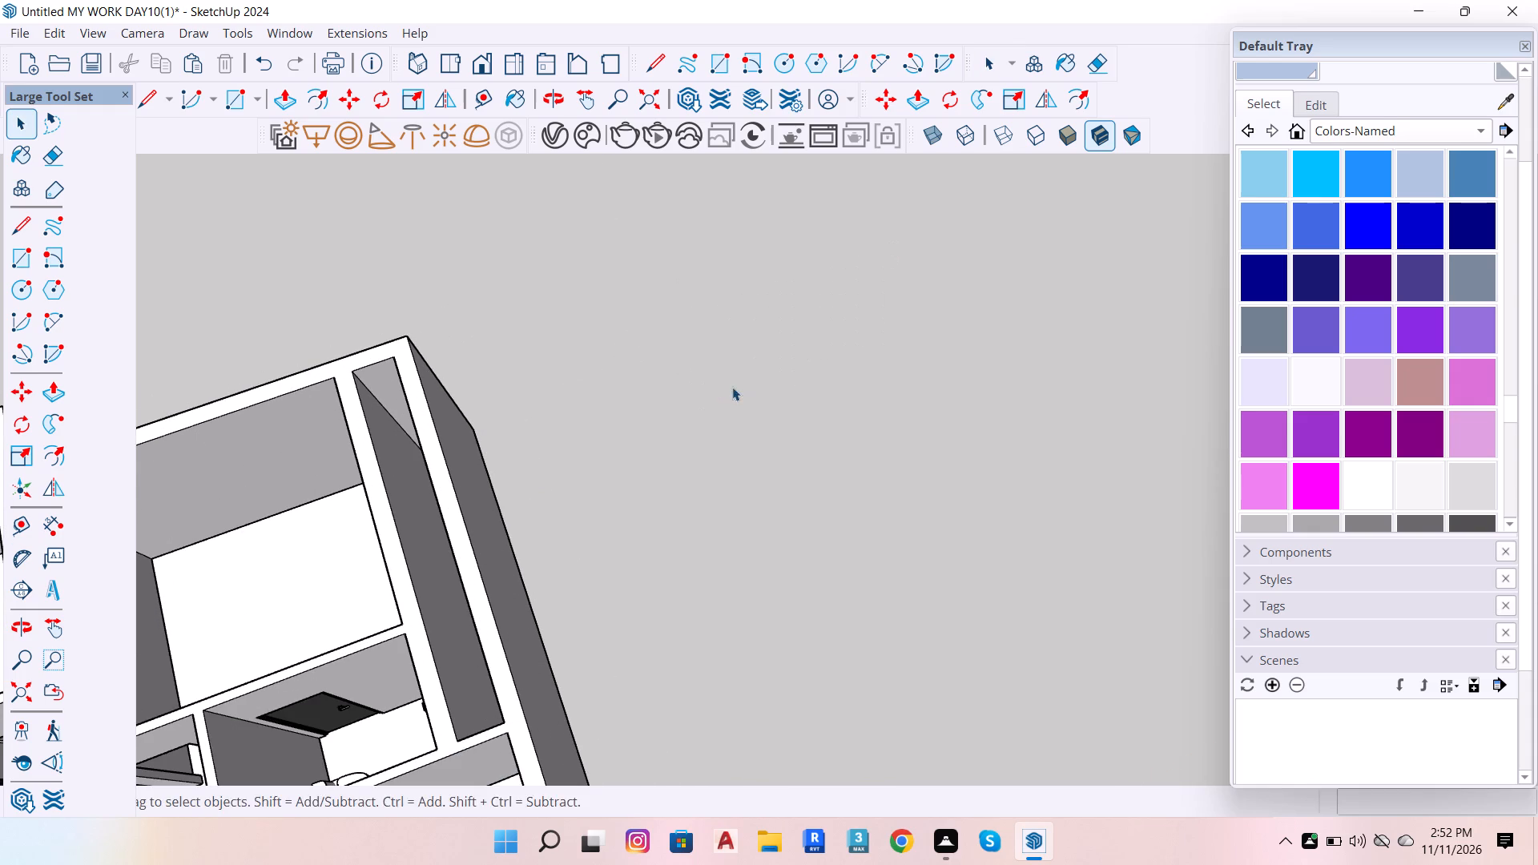
Import the SketchUp model "sketchup+door+window+collection" from the Downloads folder and place it behind the house.
{"action": "left_click", "coordinate": [24, 32]}
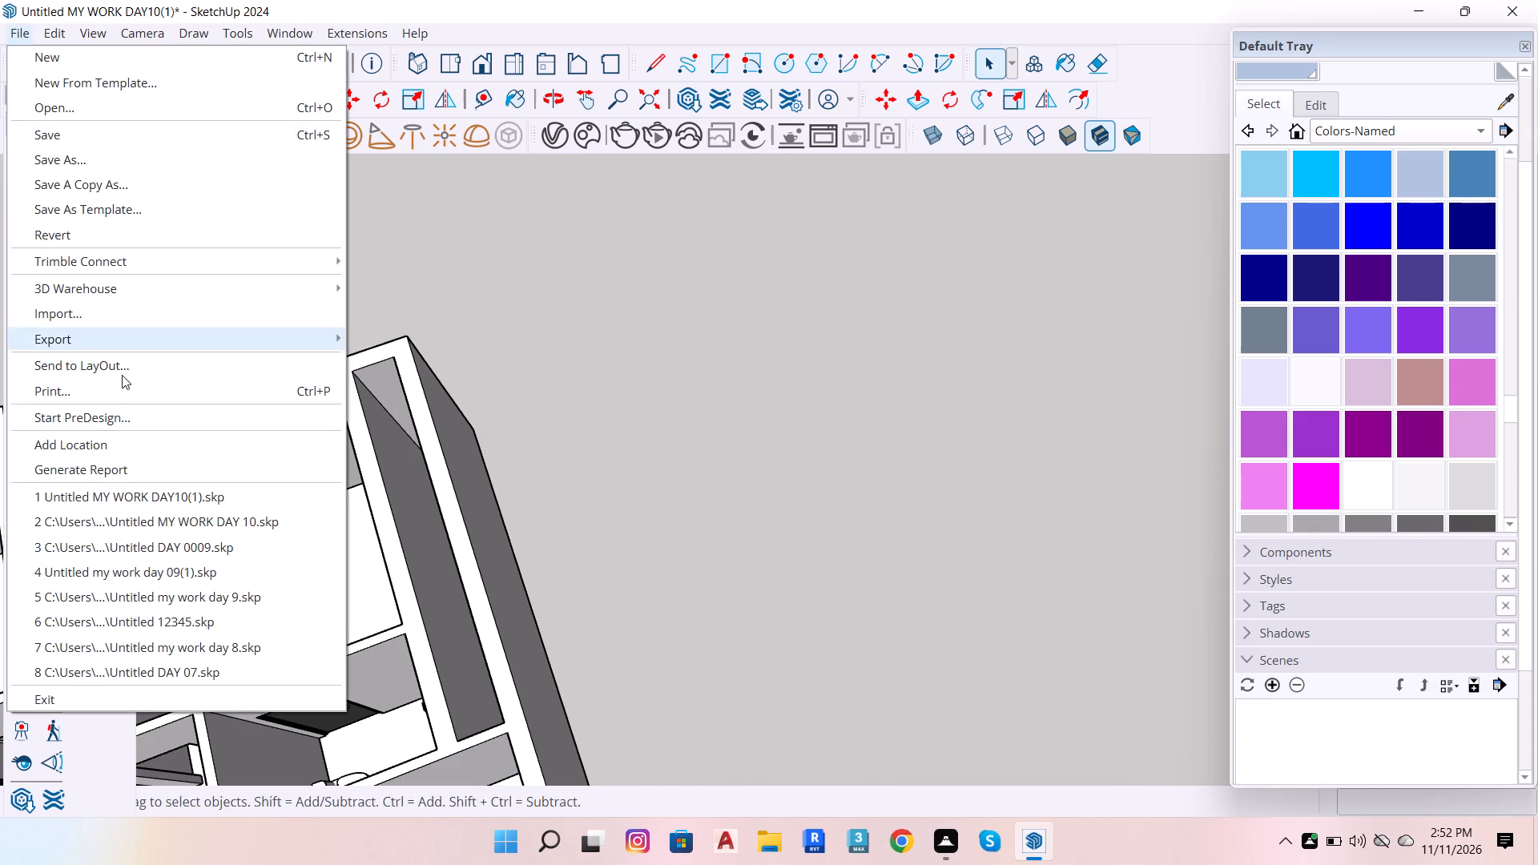
{"action": "left_click", "coordinate": [126, 320]}
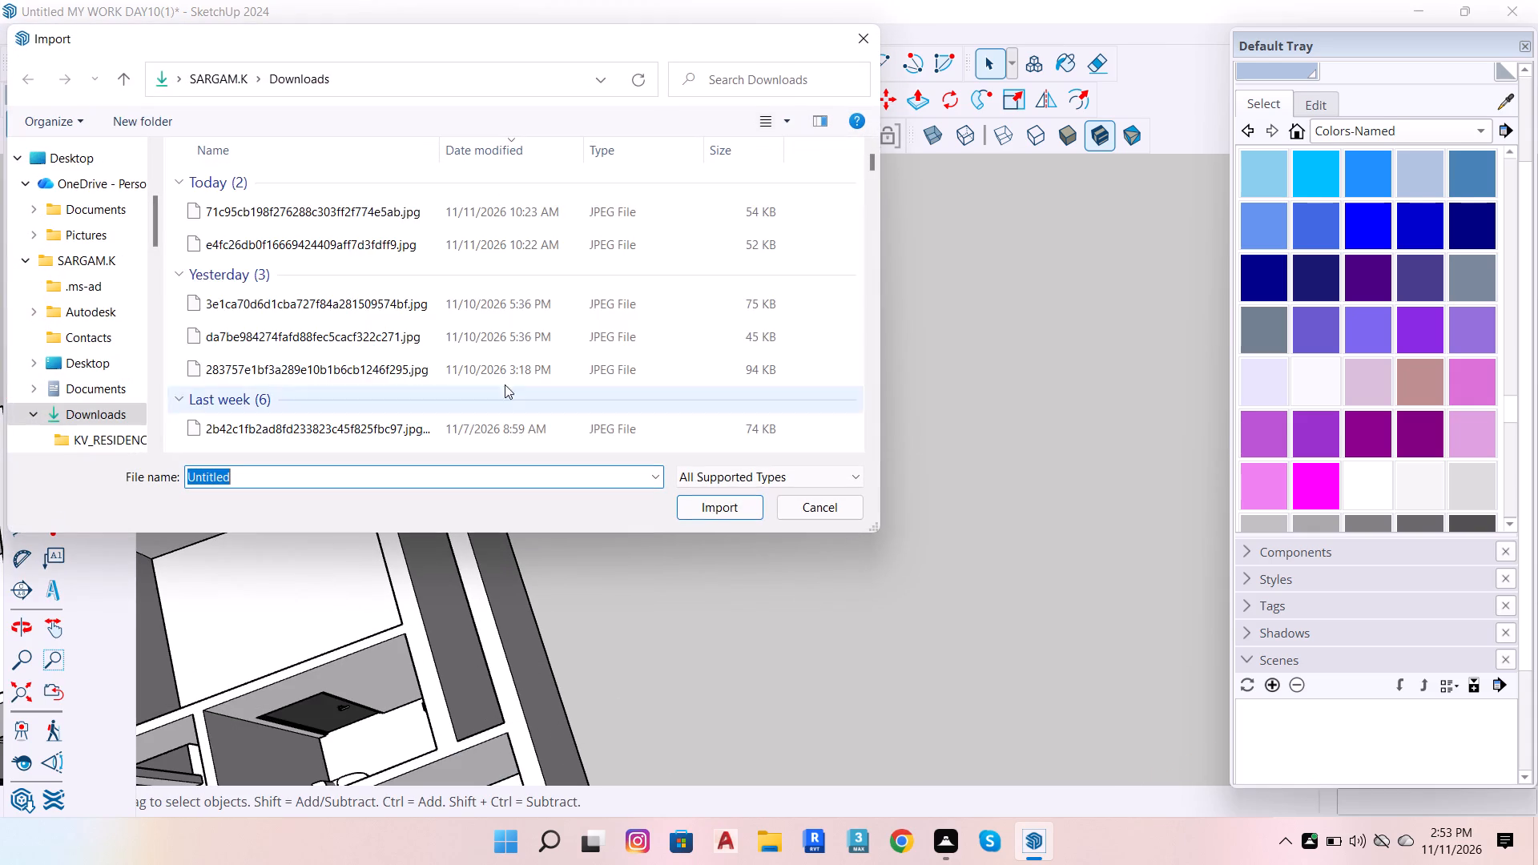
{"action": "scroll", "coordinate": [554, 328], "scroll_direction": "down", "scroll_amount": 8}
{"action": "scroll", "coordinate": [549, 324], "scroll_direction": "up", "scroll_amount": 3}
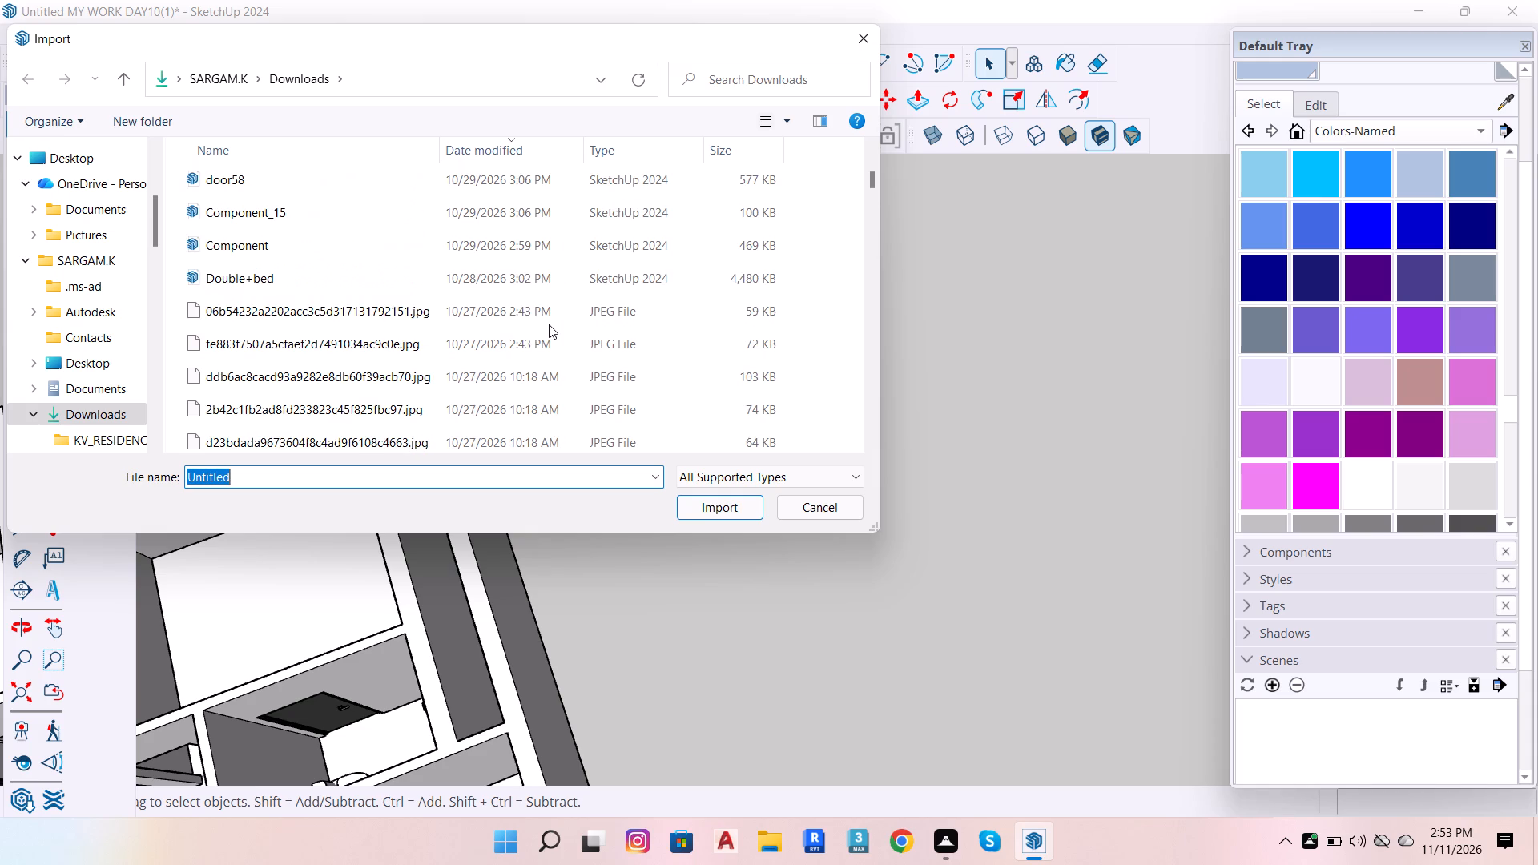
{"action": "scroll", "coordinate": [549, 324], "scroll_direction": "down", "scroll_amount": 12}
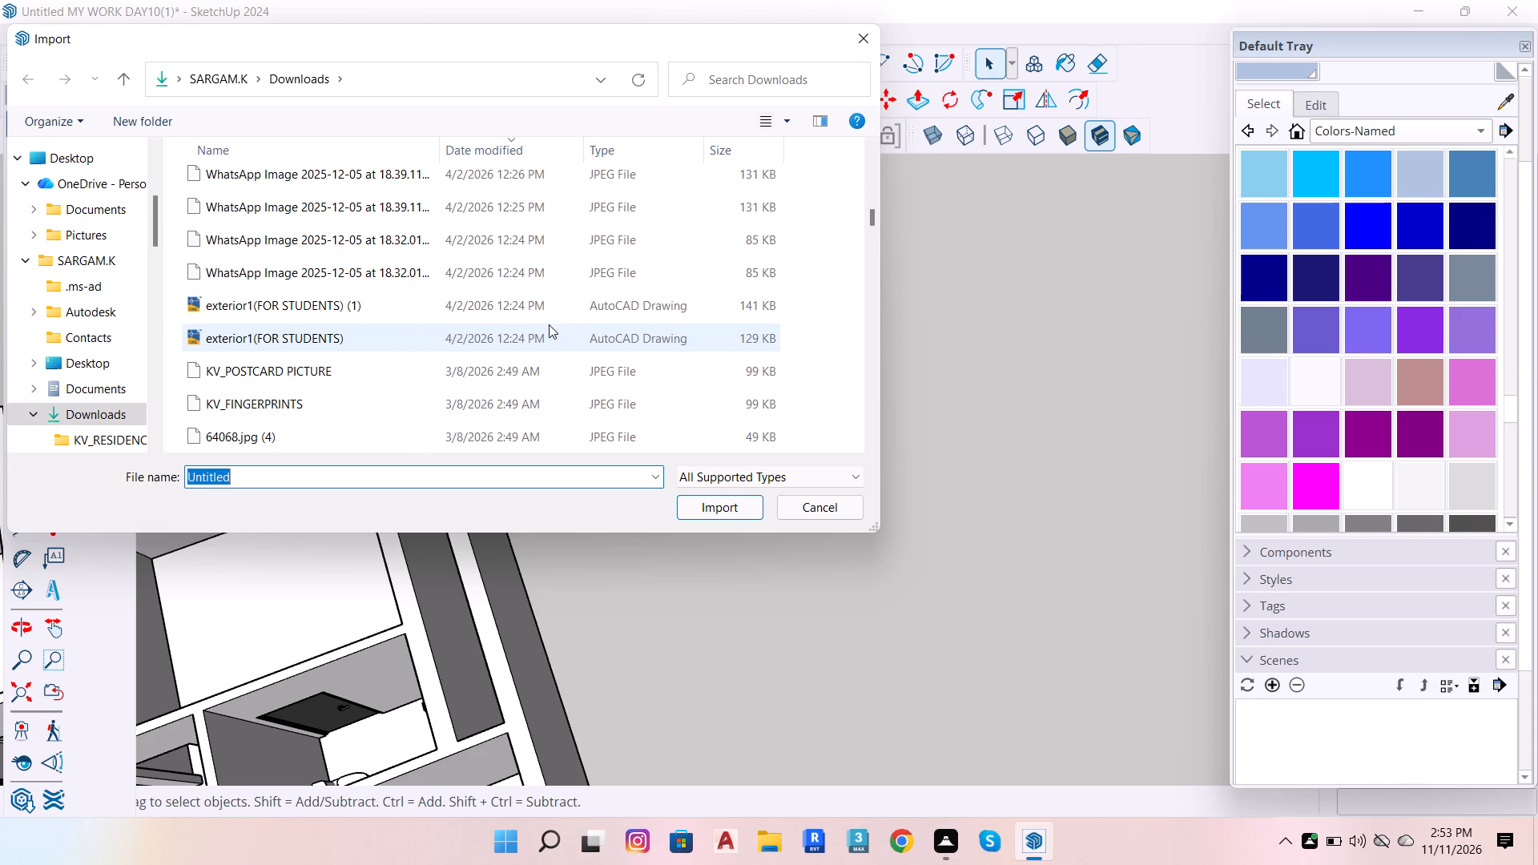
{"action": "scroll", "coordinate": [549, 324], "scroll_direction": "down", "scroll_amount": 6}
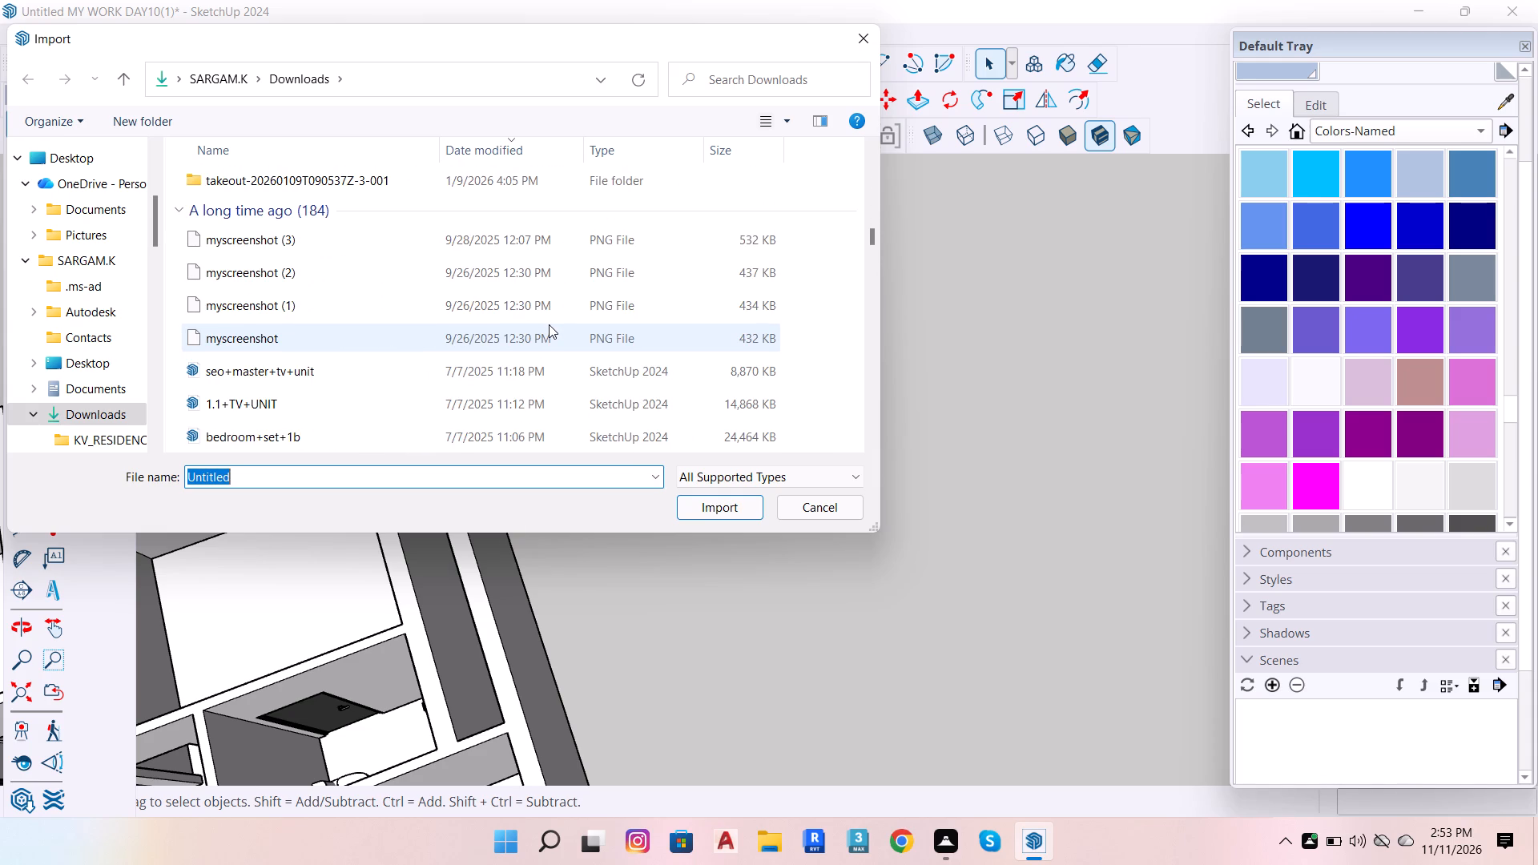
{"action": "scroll", "coordinate": [549, 324], "scroll_direction": "down", "scroll_amount": 1}
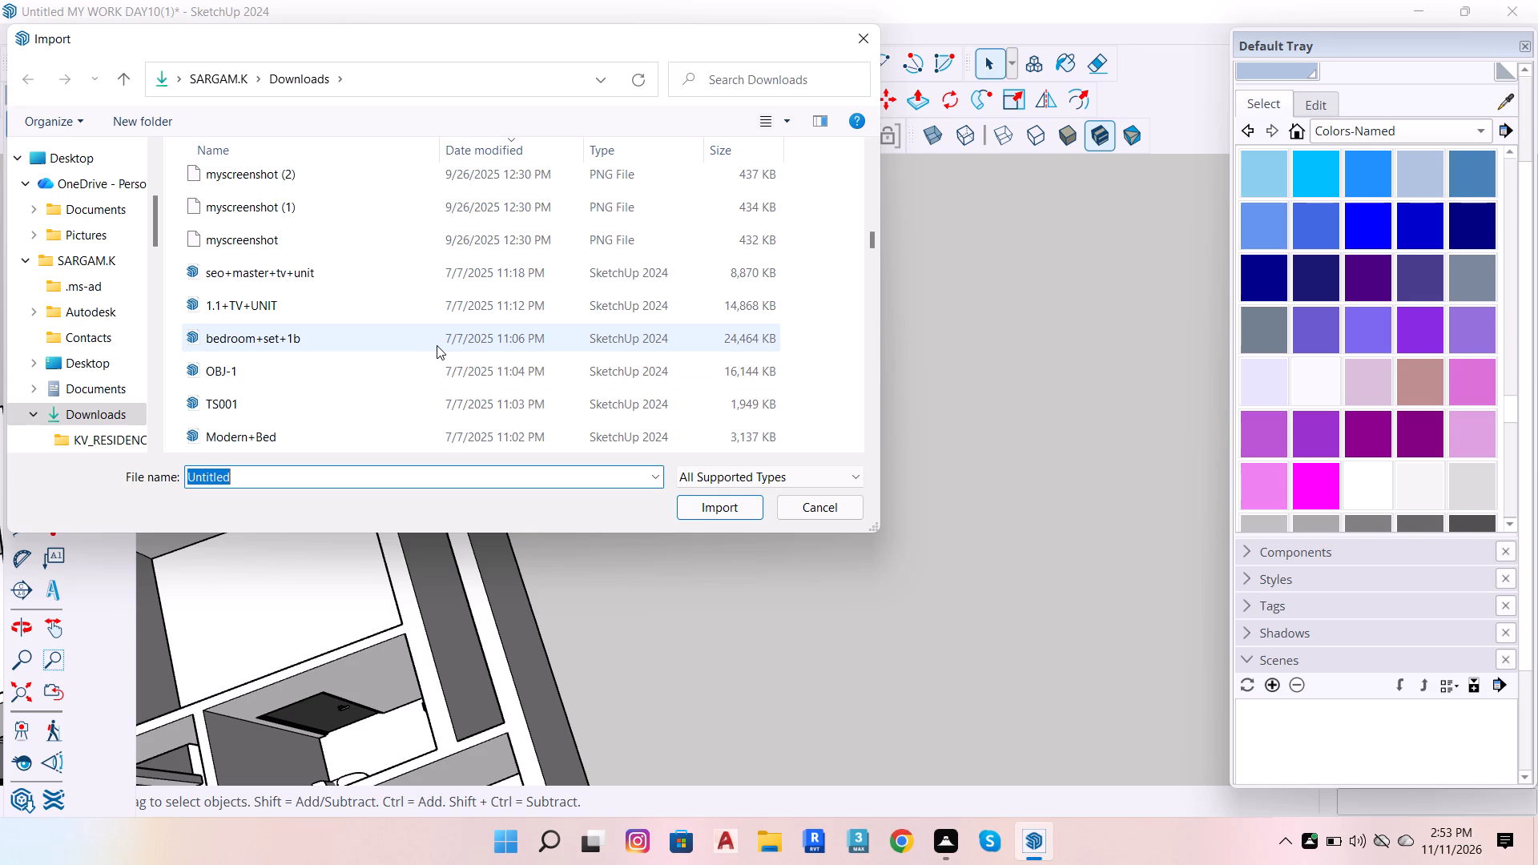
{"action": "scroll", "coordinate": [437, 345], "scroll_direction": "down", "scroll_amount": 1}
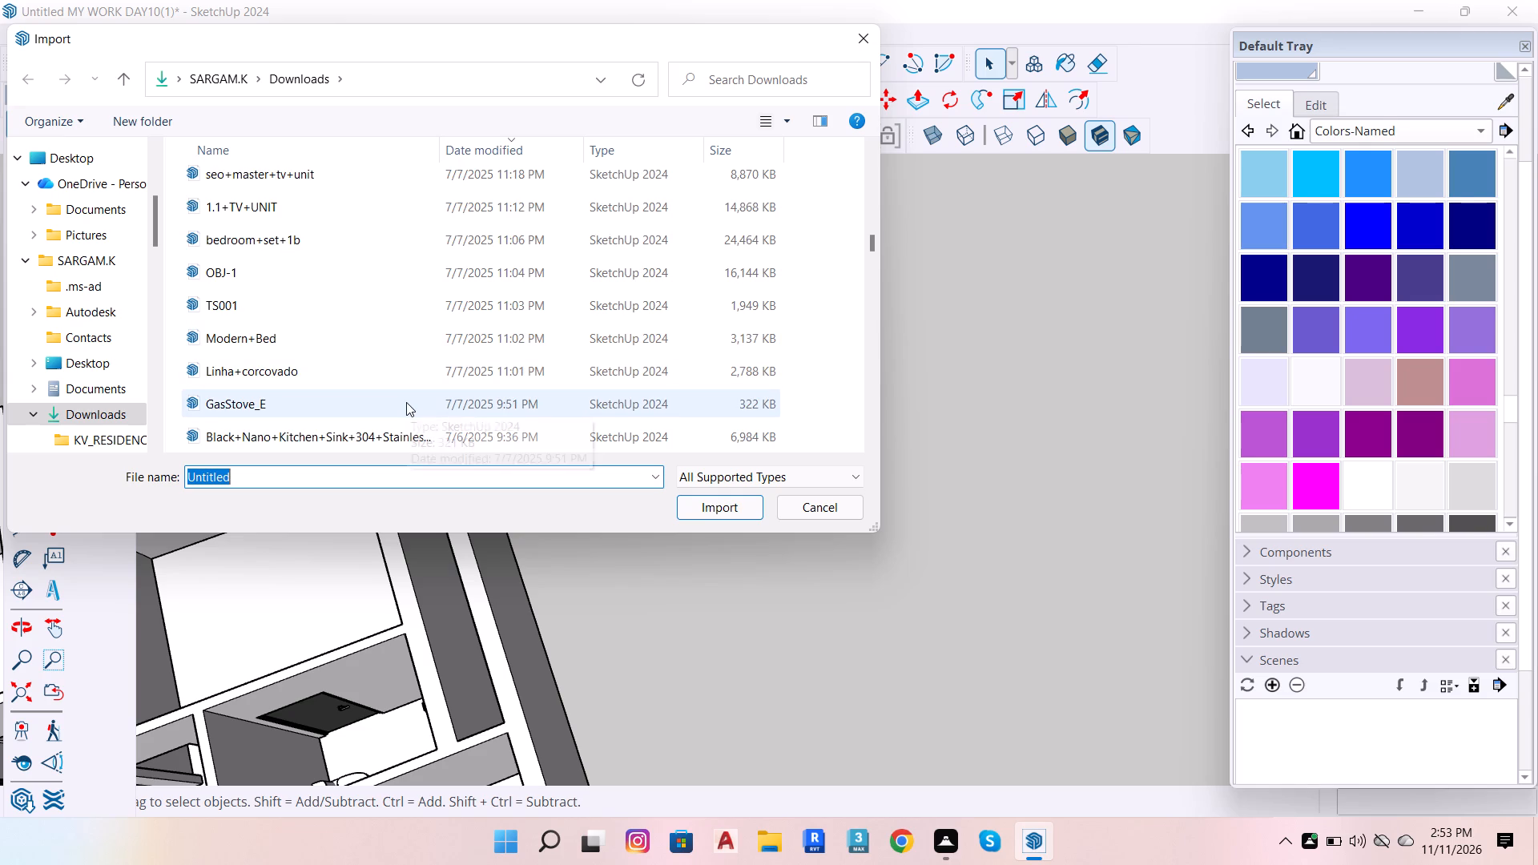
{"action": "scroll", "coordinate": [406, 402], "scroll_direction": "down", "scroll_amount": 2}
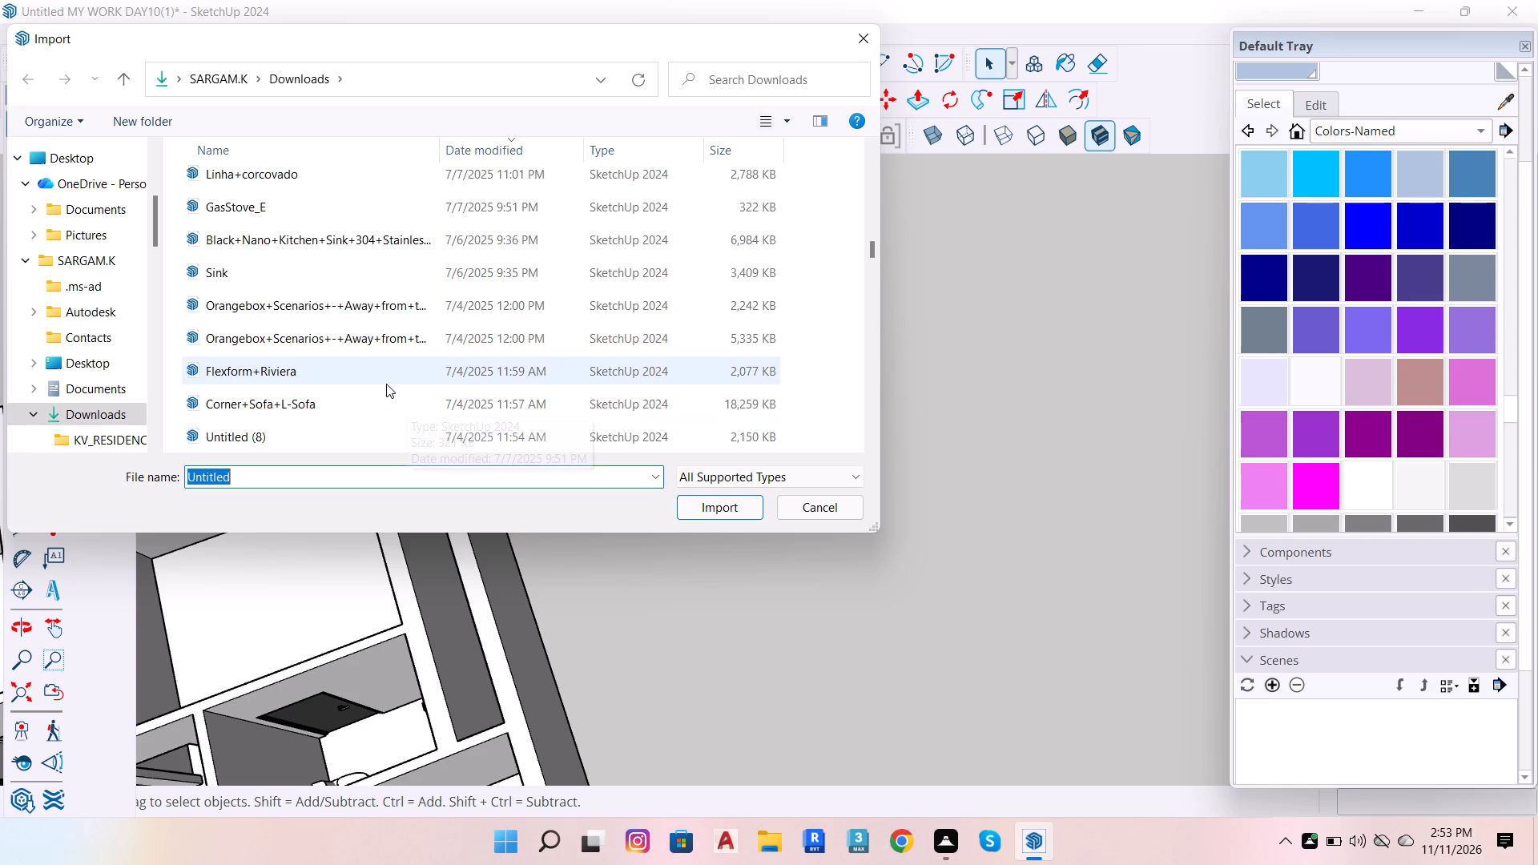
{"action": "scroll", "coordinate": [381, 384], "scroll_direction": "down", "scroll_amount": 2}
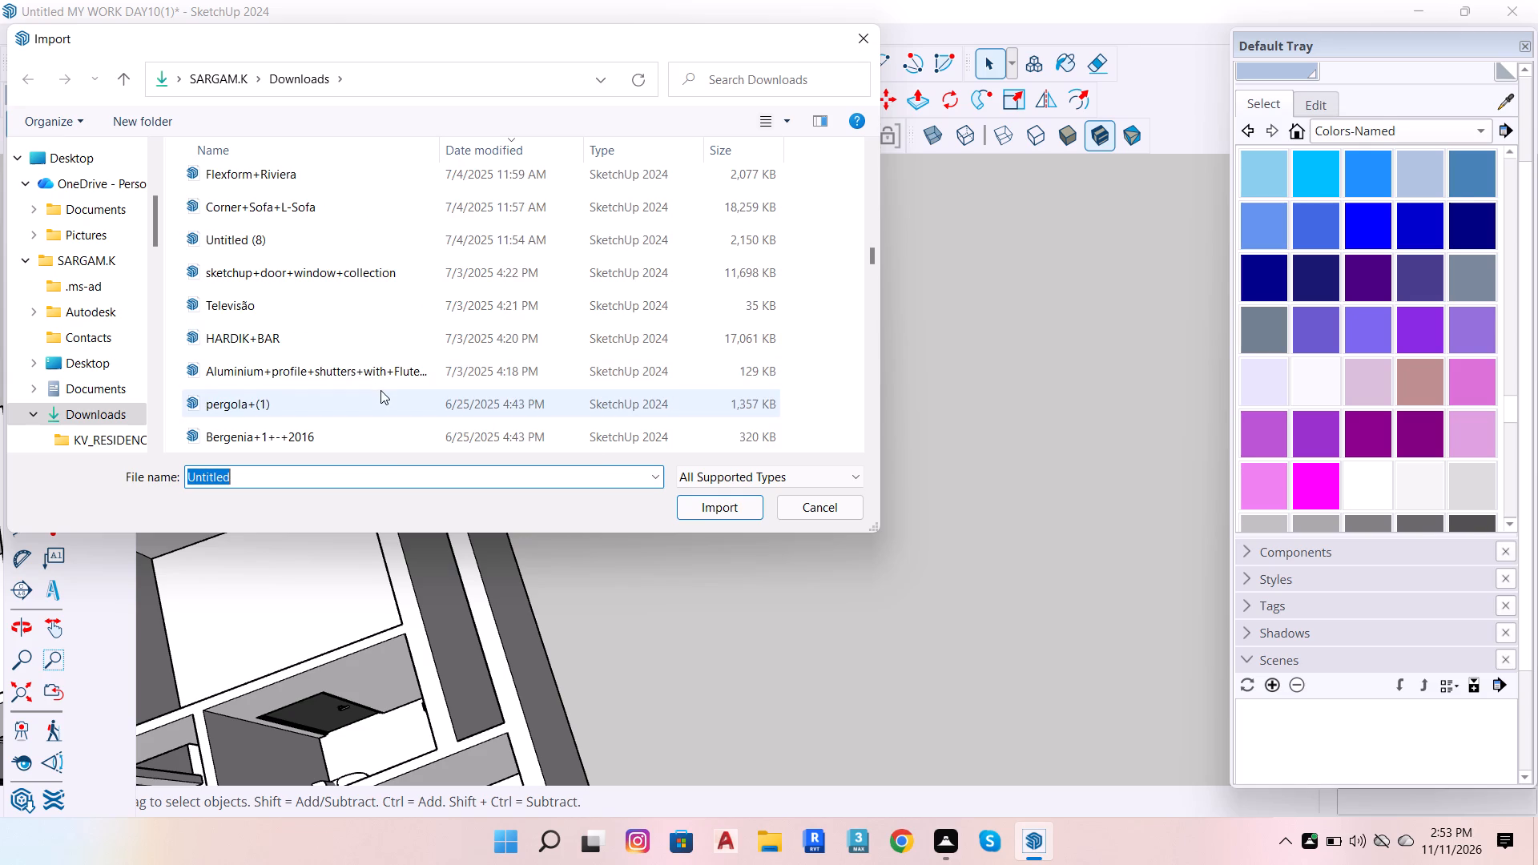
{"action": "left_click", "coordinate": [372, 272]}
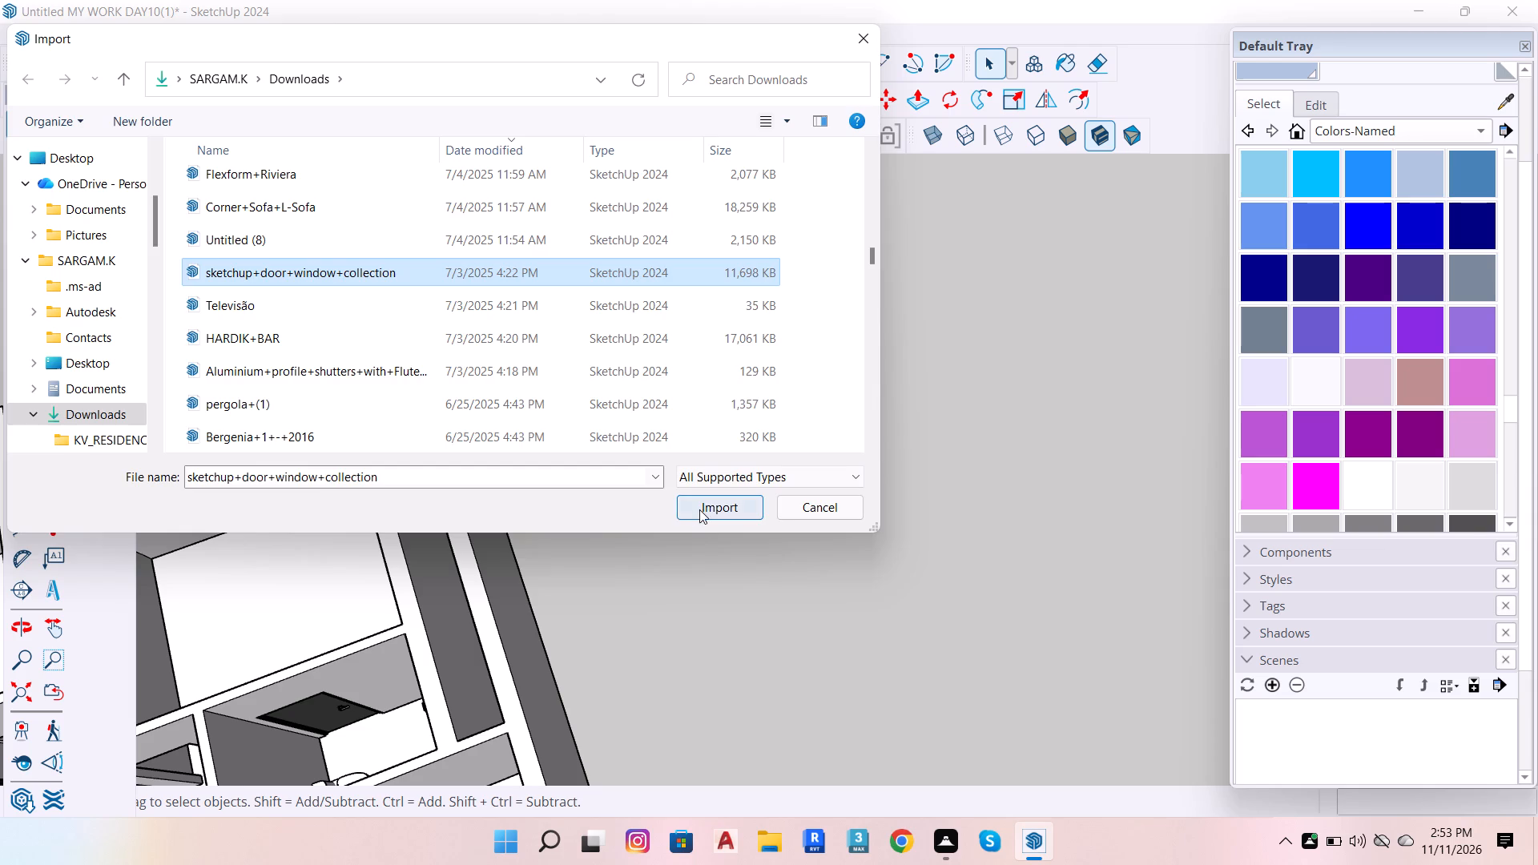
{"action": "left_click", "coordinate": [702, 509]}
{"action": "scroll", "coordinate": [644, 555], "scroll_direction": "down", "scroll_amount": 11}
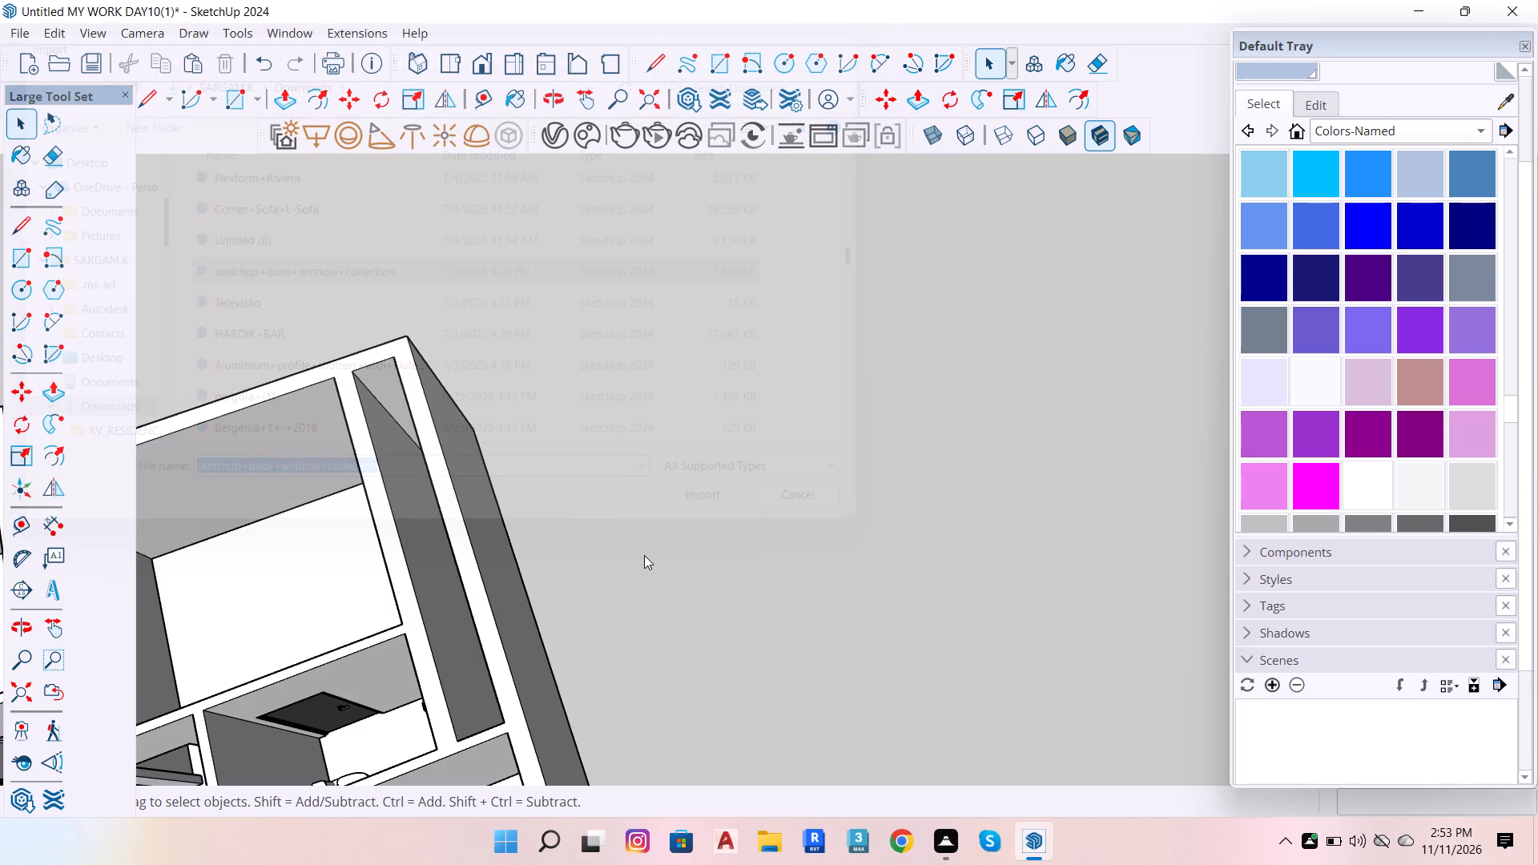
{"action": "scroll", "coordinate": [644, 555], "scroll_direction": "down", "scroll_amount": 3}
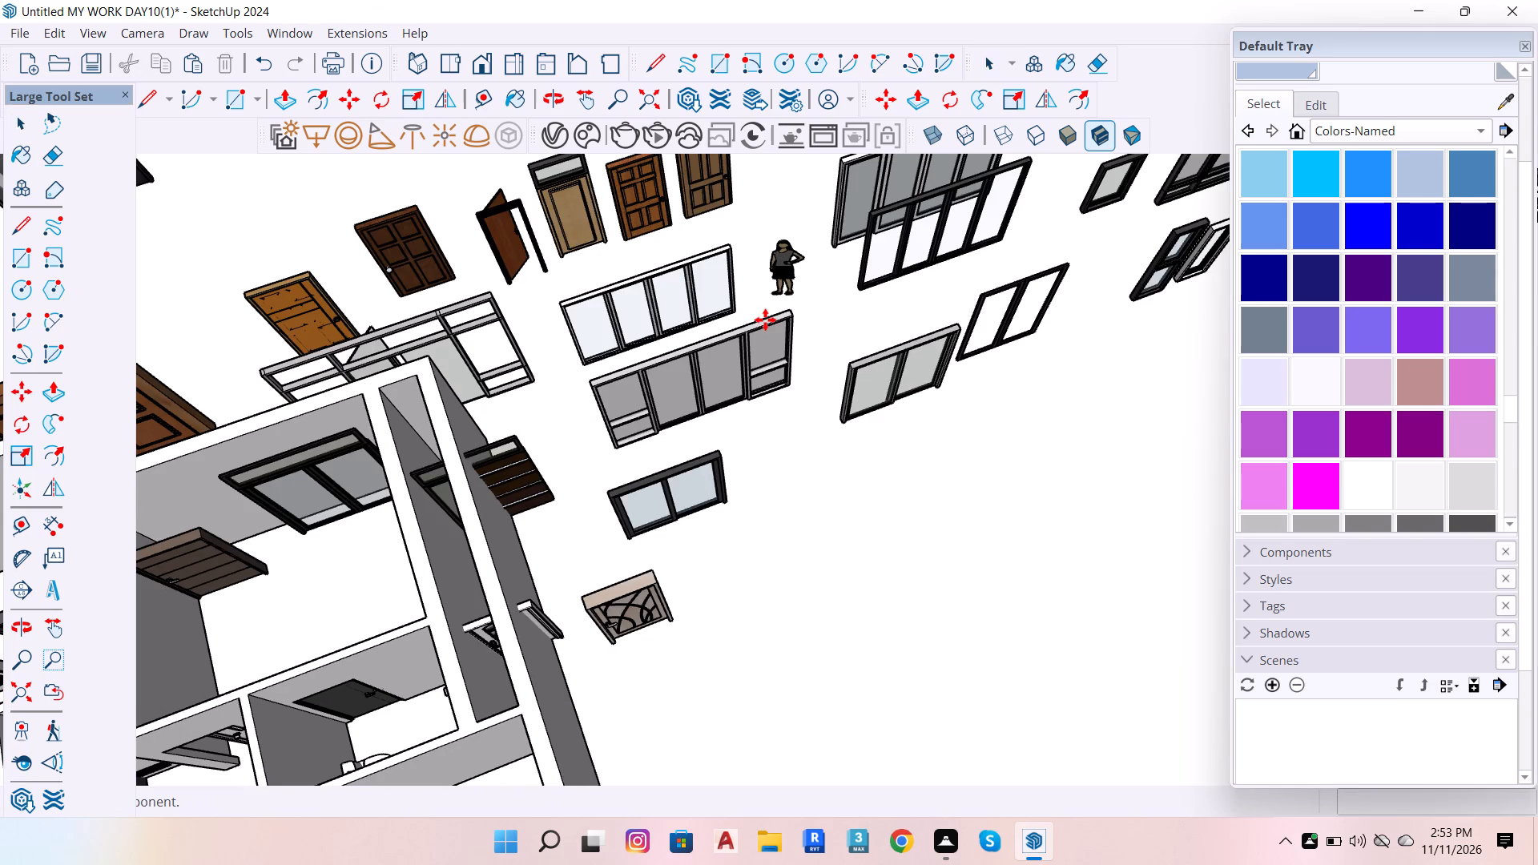
{"action": "left_click_drag", "start_coordinate": [775, 322], "coordinate": [724, 92]}
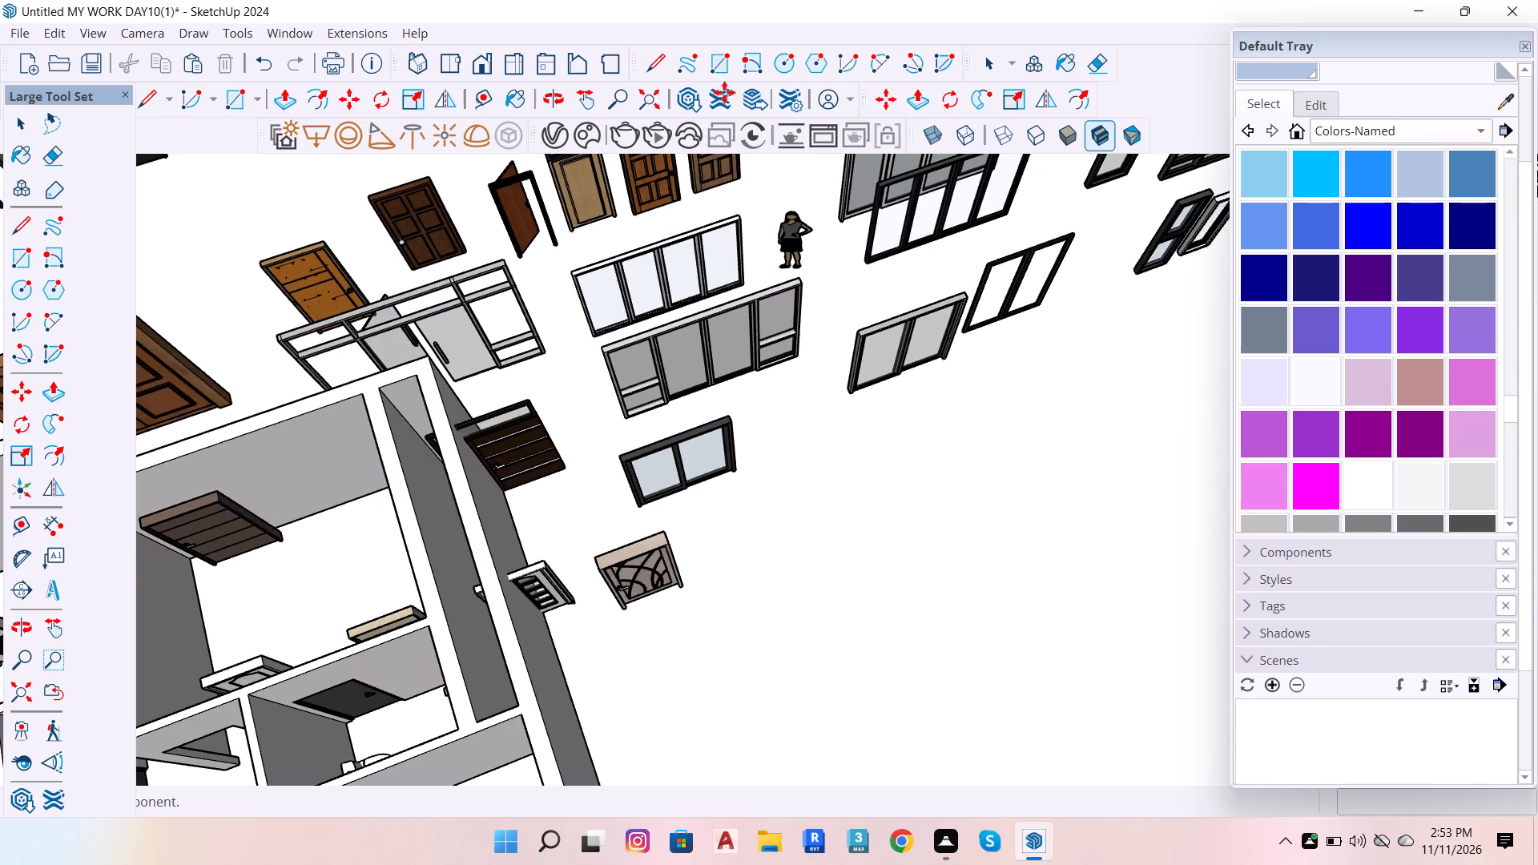
{"action": "left_click_drag", "start_coordinate": [724, 92], "coordinate": [667, 231]}
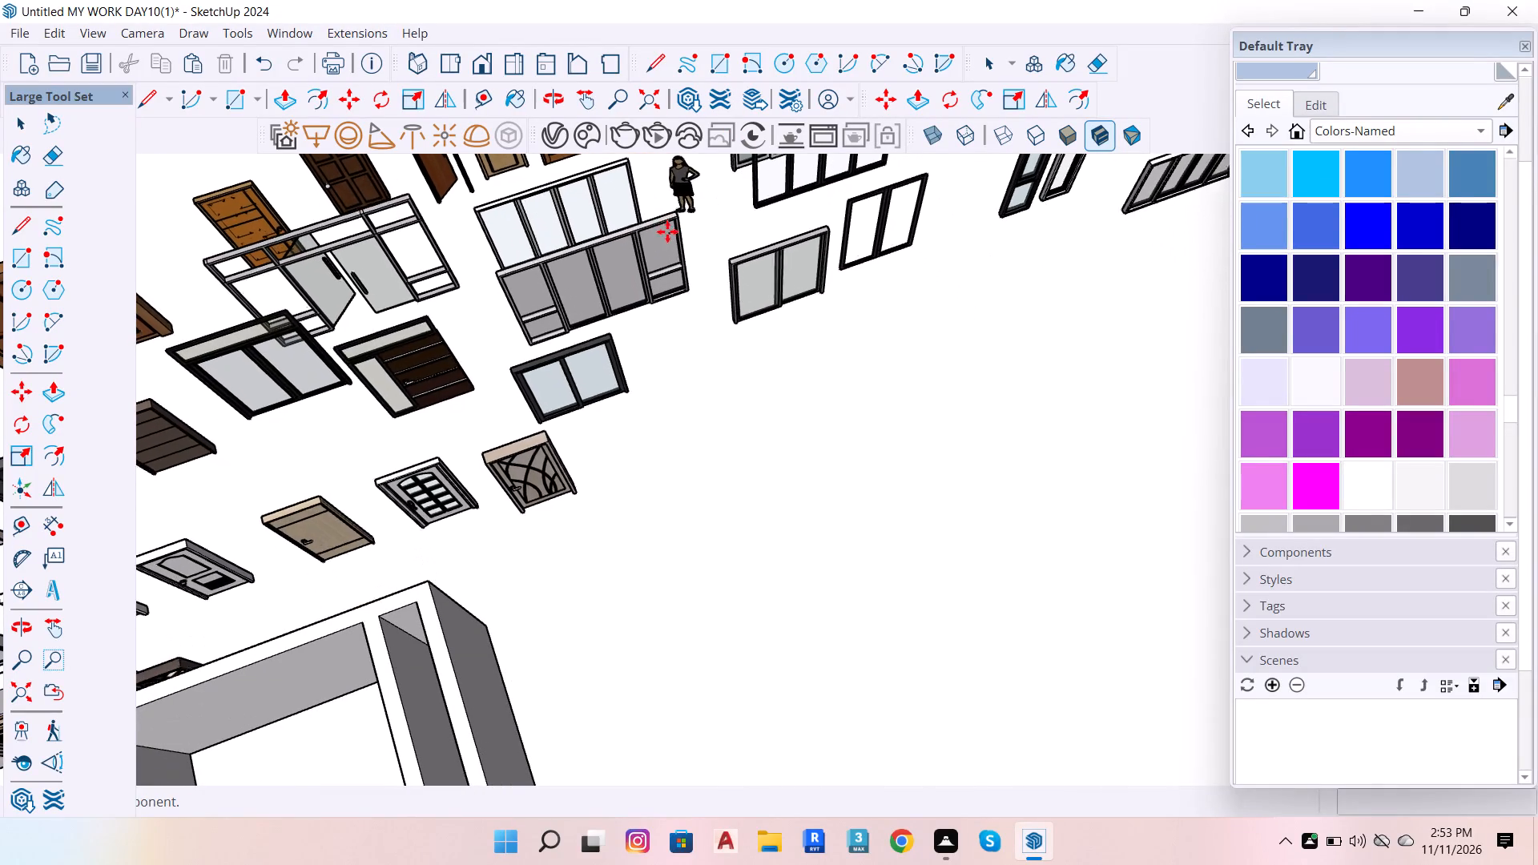
{"action": "left_click_drag", "start_coordinate": [667, 231], "coordinate": [666, 231]}
{"action": "key", "text": "space"}
Move the whole door and window collection farther back so that it clears the house's rear rooms.
{"action": "scroll", "coordinate": [797, 304], "scroll_direction": "down", "scroll_amount": 11}
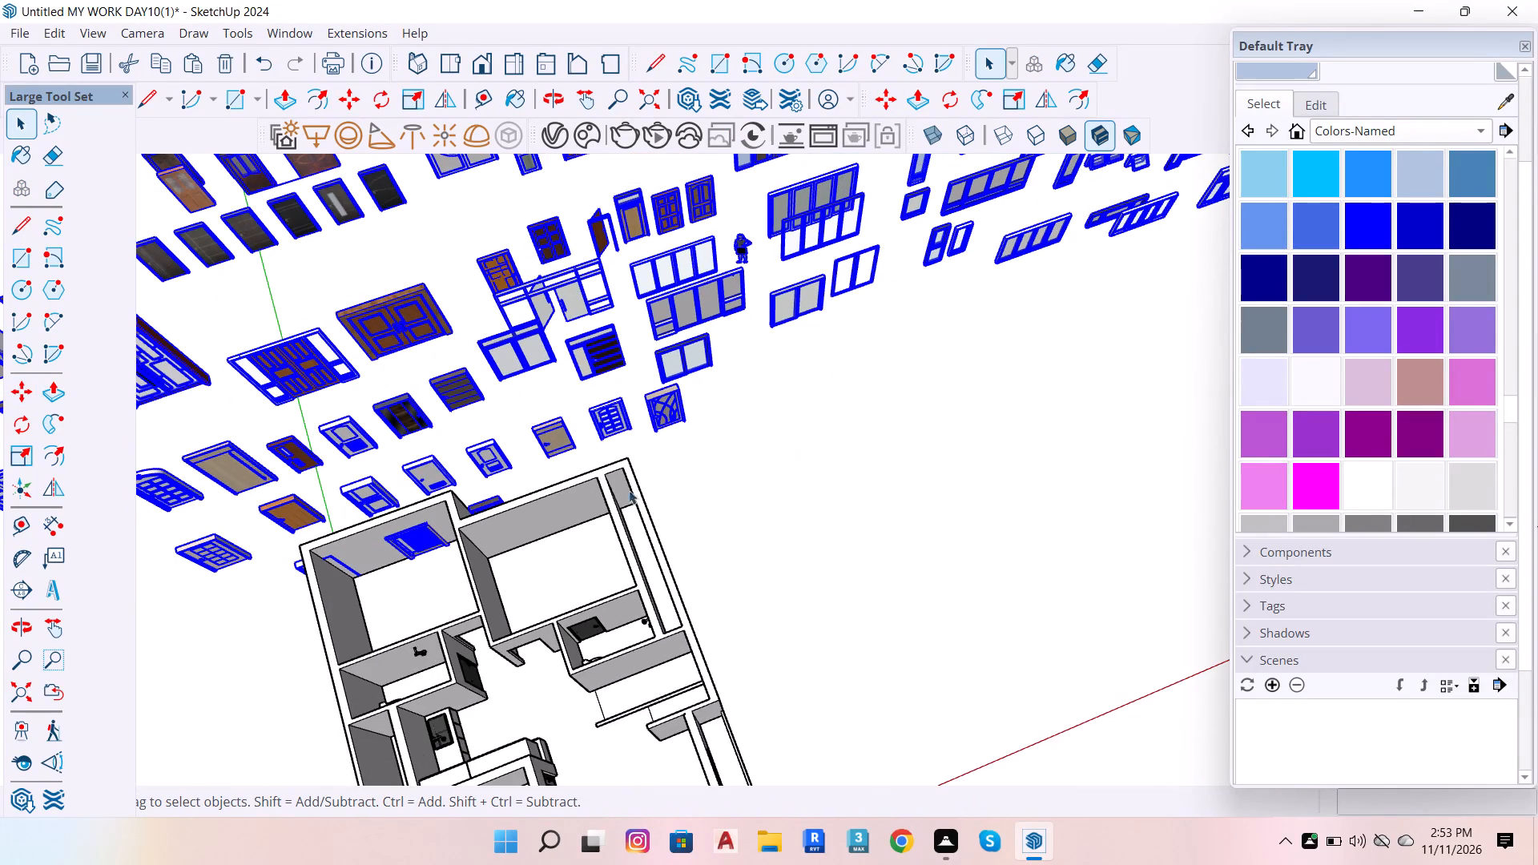
{"action": "scroll", "coordinate": [528, 476], "scroll_direction": "up", "scroll_amount": 4}
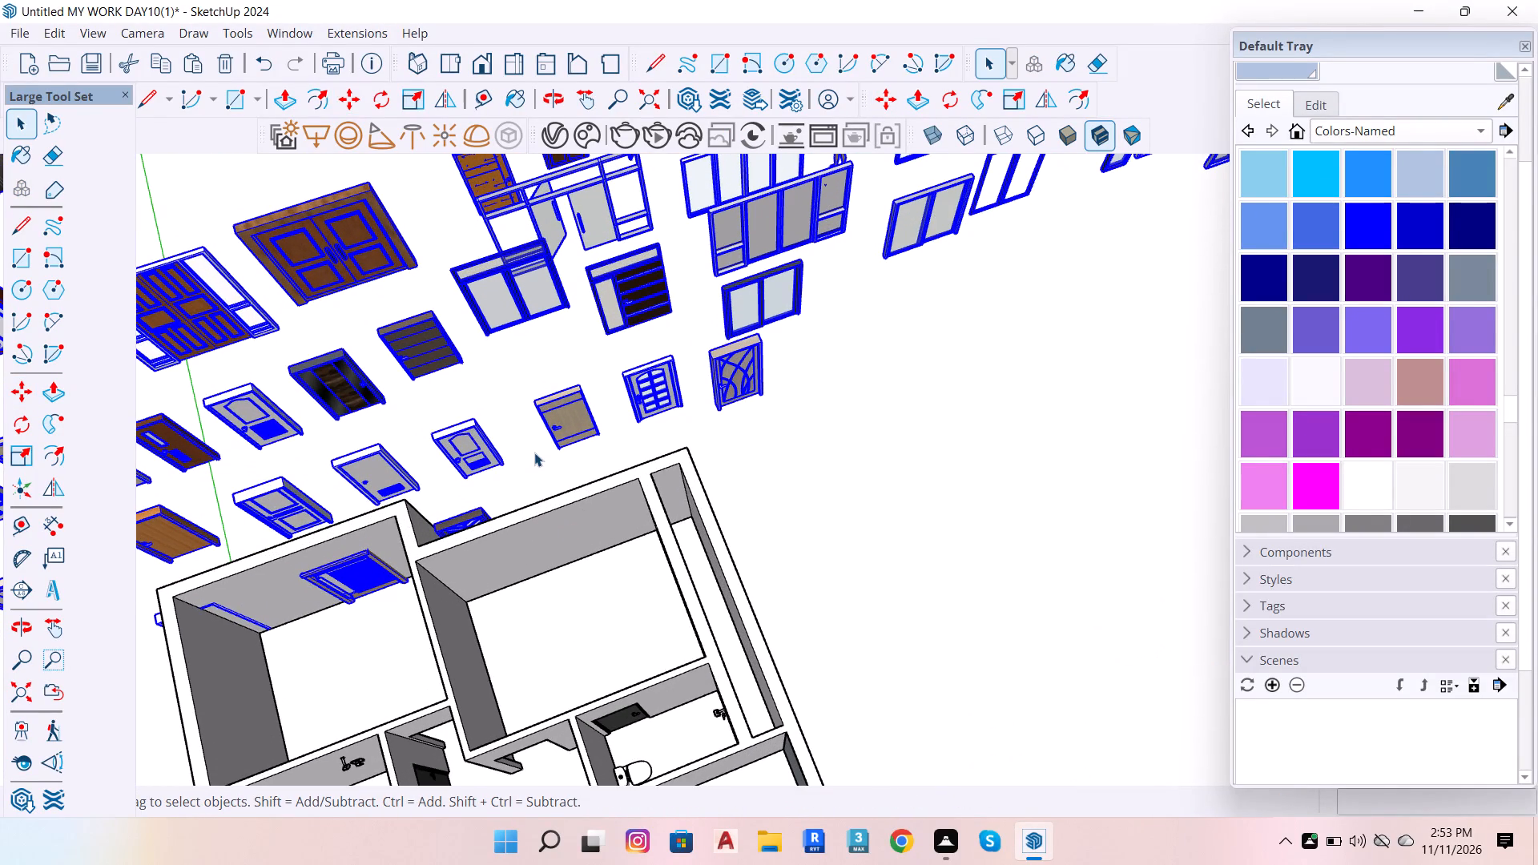
{"action": "key", "text": "m"}
{"action": "left_click_drag", "start_coordinate": [574, 438], "coordinate": [521, 316]}
{"action": "key", "text": "space"}
{"action": "scroll", "coordinate": [678, 411], "scroll_direction": "down", "scroll_amount": 4}
{"action": "scroll", "coordinate": [738, 445], "scroll_direction": "down", "scroll_amount": 14}
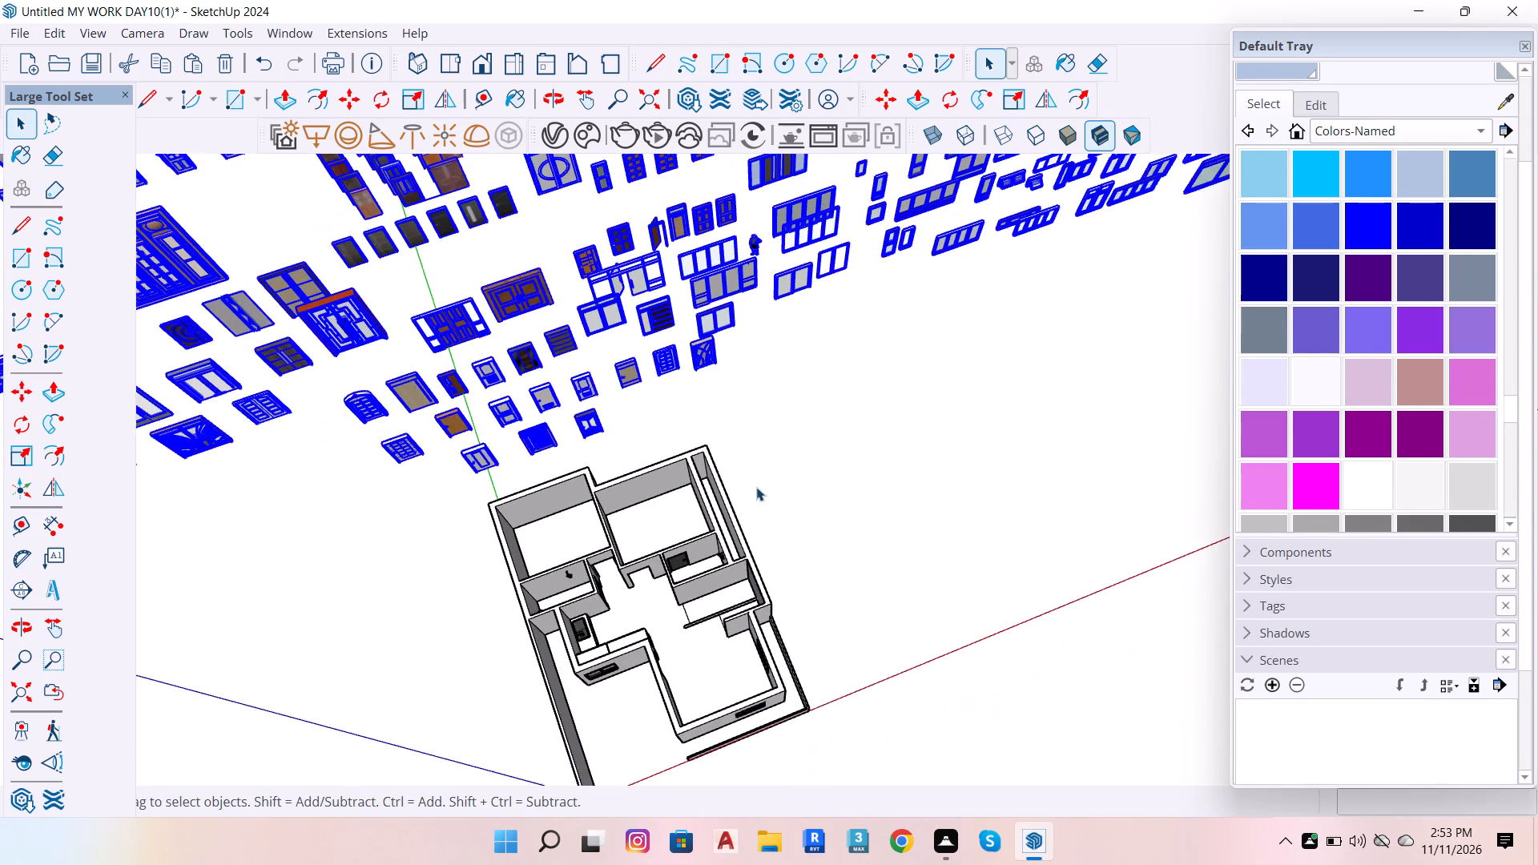
{"action": "left_click", "coordinate": [784, 424]}
{"action": "scroll", "coordinate": [673, 440], "scroll_direction": "down", "scroll_amount": 5}
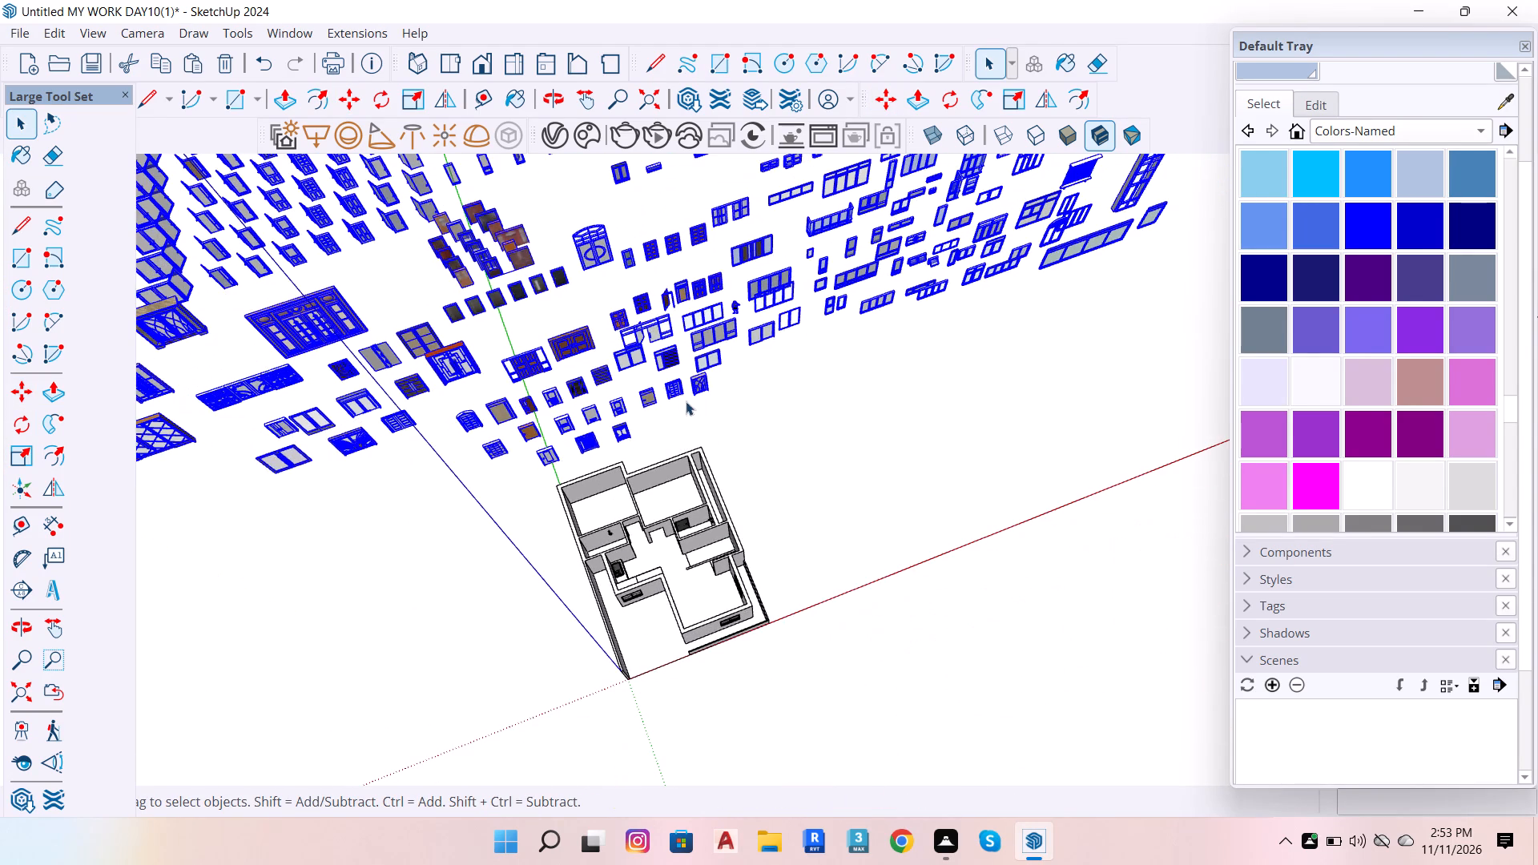
Open the imported door and window collection for editing.
{"action": "double_click", "coordinate": [804, 399]}
Examine the doors and glazed units in the part of the collection nearest the house.
{"action": "scroll", "coordinate": [904, 251], "scroll_direction": "up", "scroll_amount": 6}
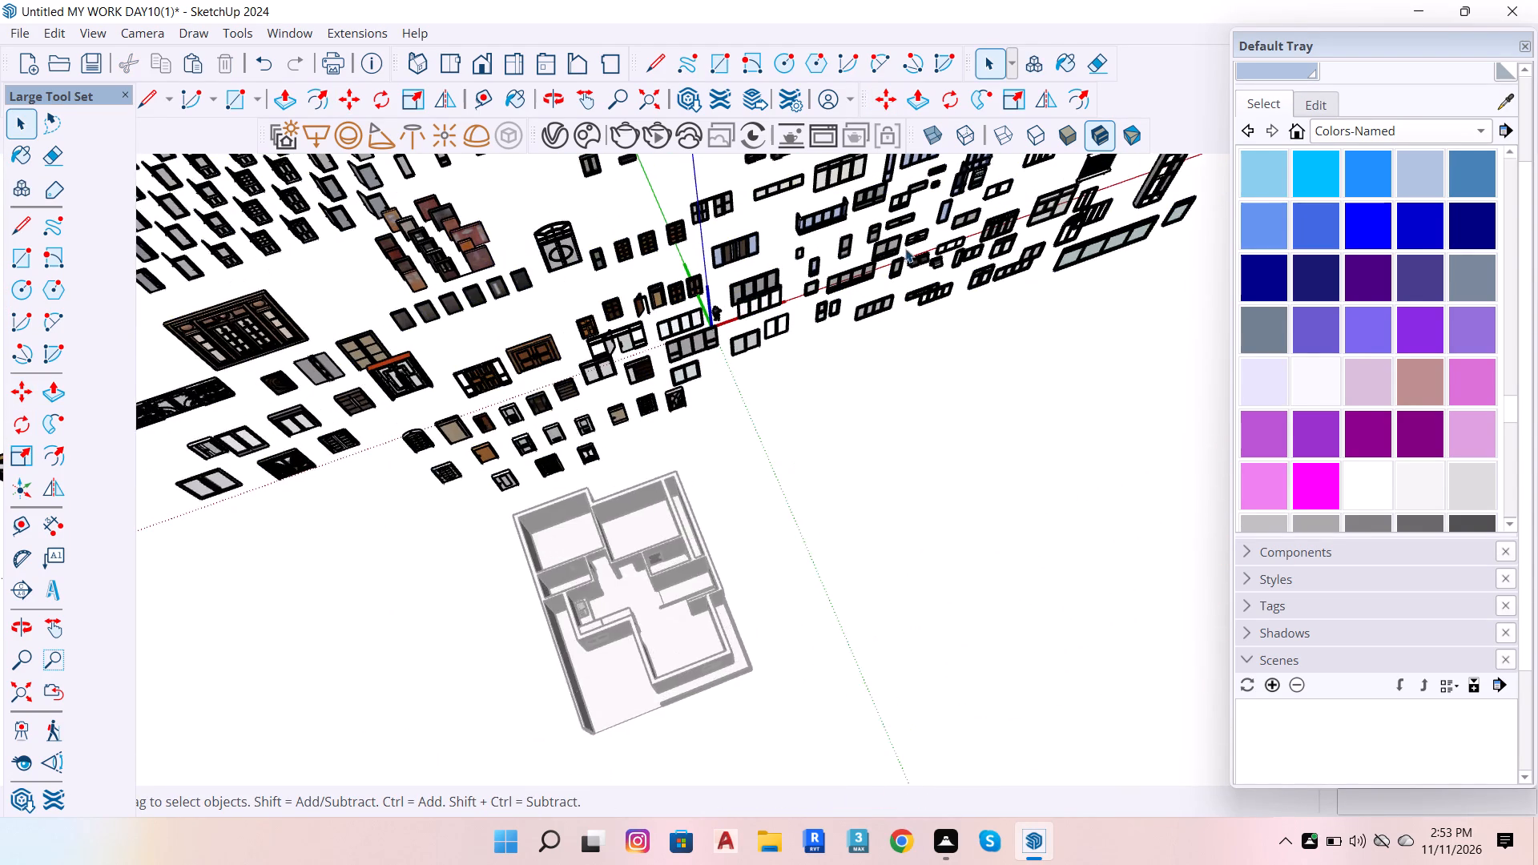
{"action": "scroll", "coordinate": [867, 257], "scroll_direction": "up", "scroll_amount": 4}
{"action": "key", "text": "o"}
{"action": "left_click_drag", "start_coordinate": [779, 243], "coordinate": [752, 142]}
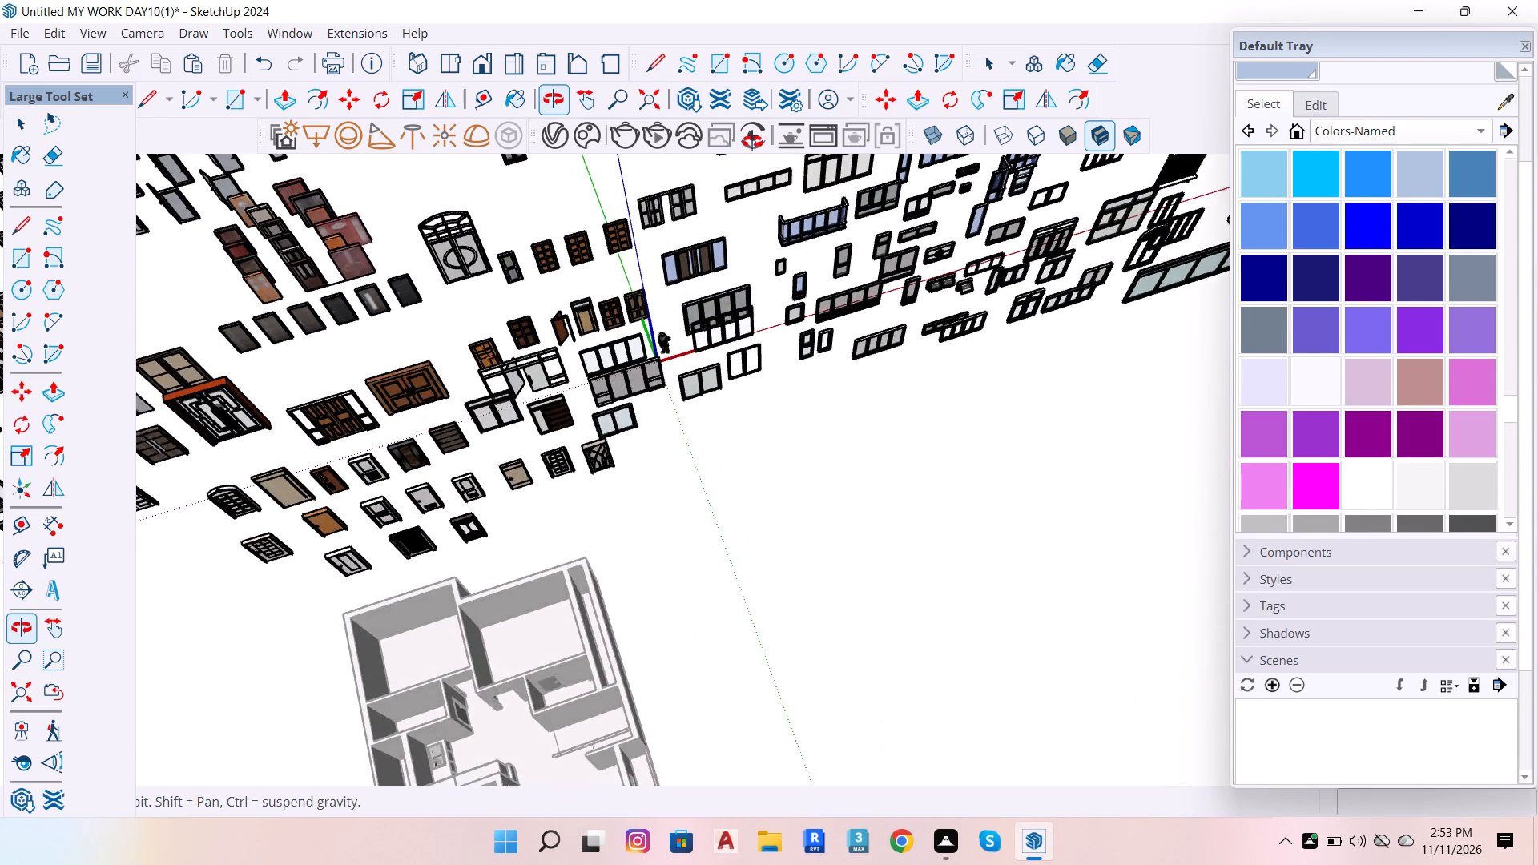
{"action": "left_click_drag", "start_coordinate": [752, 142], "coordinate": [741, 100]}
{"action": "scroll", "coordinate": [647, 387], "scroll_direction": "up", "scroll_amount": 16}
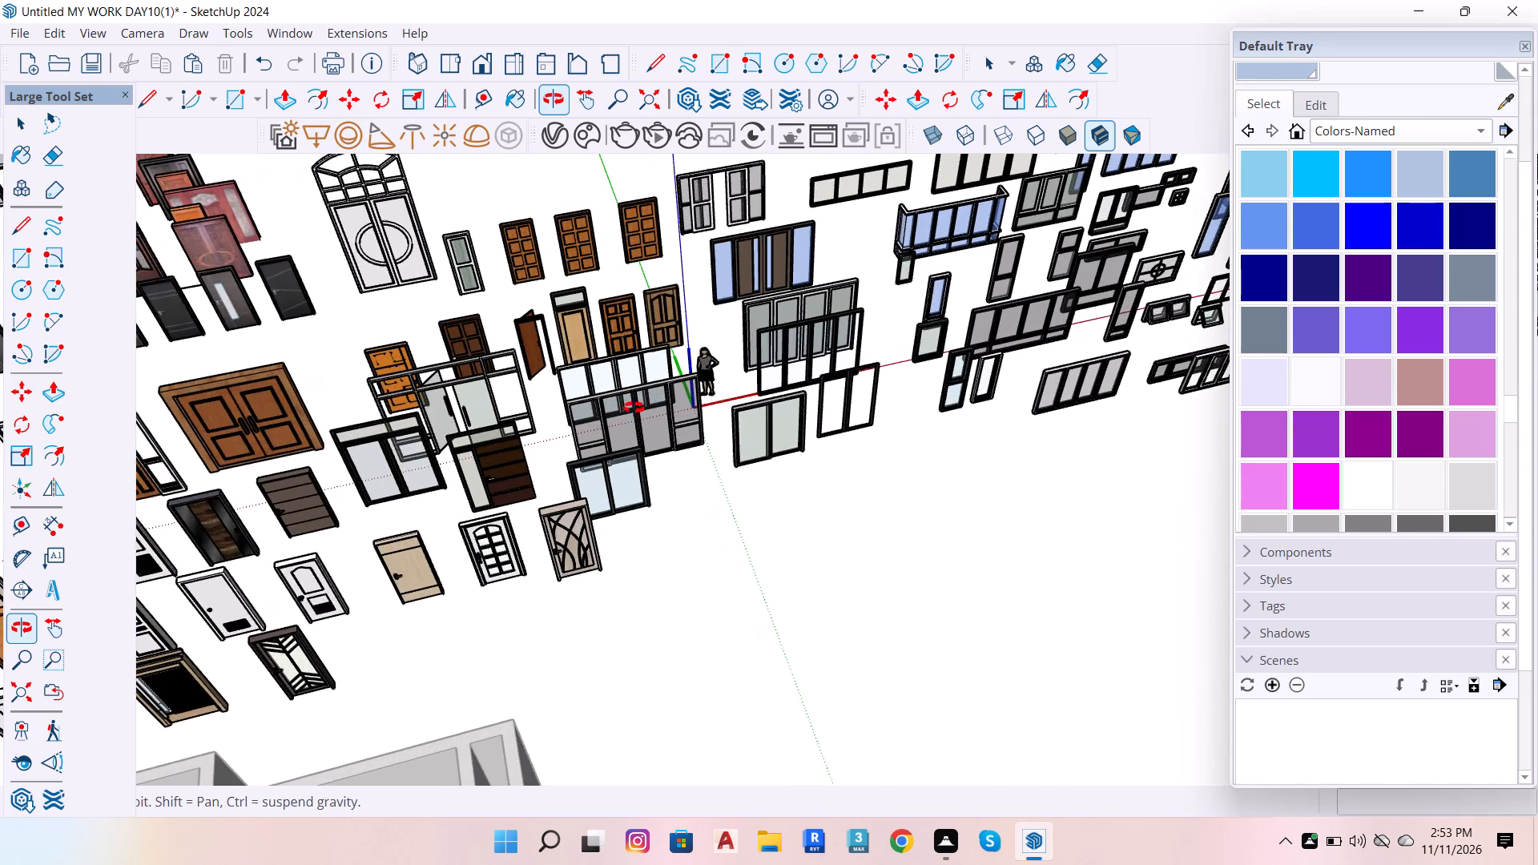
{"action": "scroll", "coordinate": [658, 426], "scroll_direction": "up", "scroll_amount": 6}
{"action": "left_click_drag", "start_coordinate": [481, 497], "coordinate": [562, 400]}
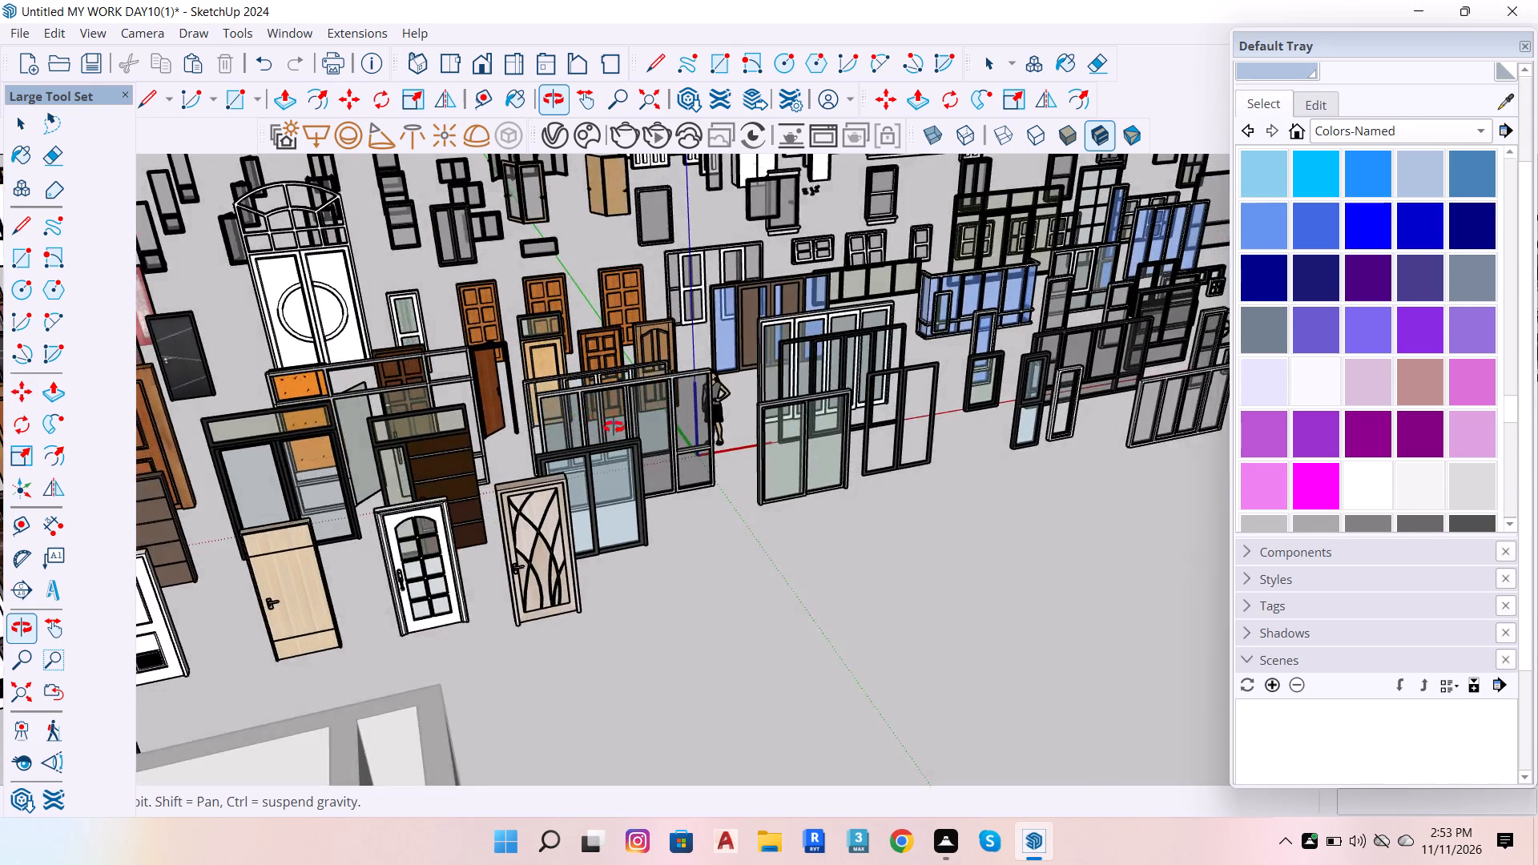
{"action": "scroll", "coordinate": [706, 450], "scroll_direction": "down", "scroll_amount": 14}
{"action": "scroll", "coordinate": [711, 444], "scroll_direction": "down", "scroll_amount": 7}
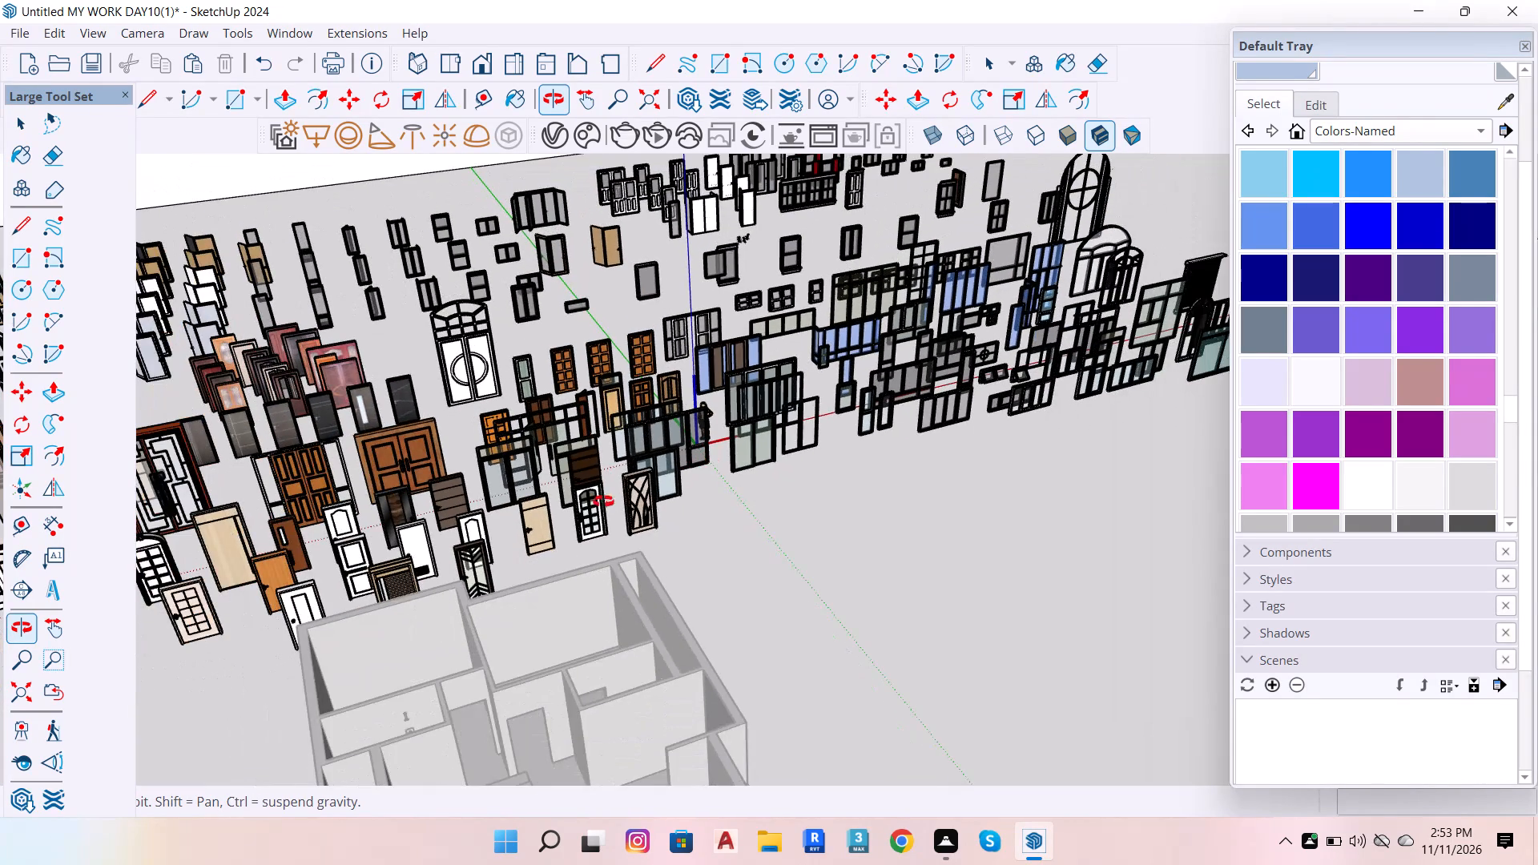
{"action": "scroll", "coordinate": [602, 515], "scroll_direction": "down", "scroll_amount": 6}
{"action": "scroll", "coordinate": [797, 503], "scroll_direction": "down", "scroll_amount": 7}
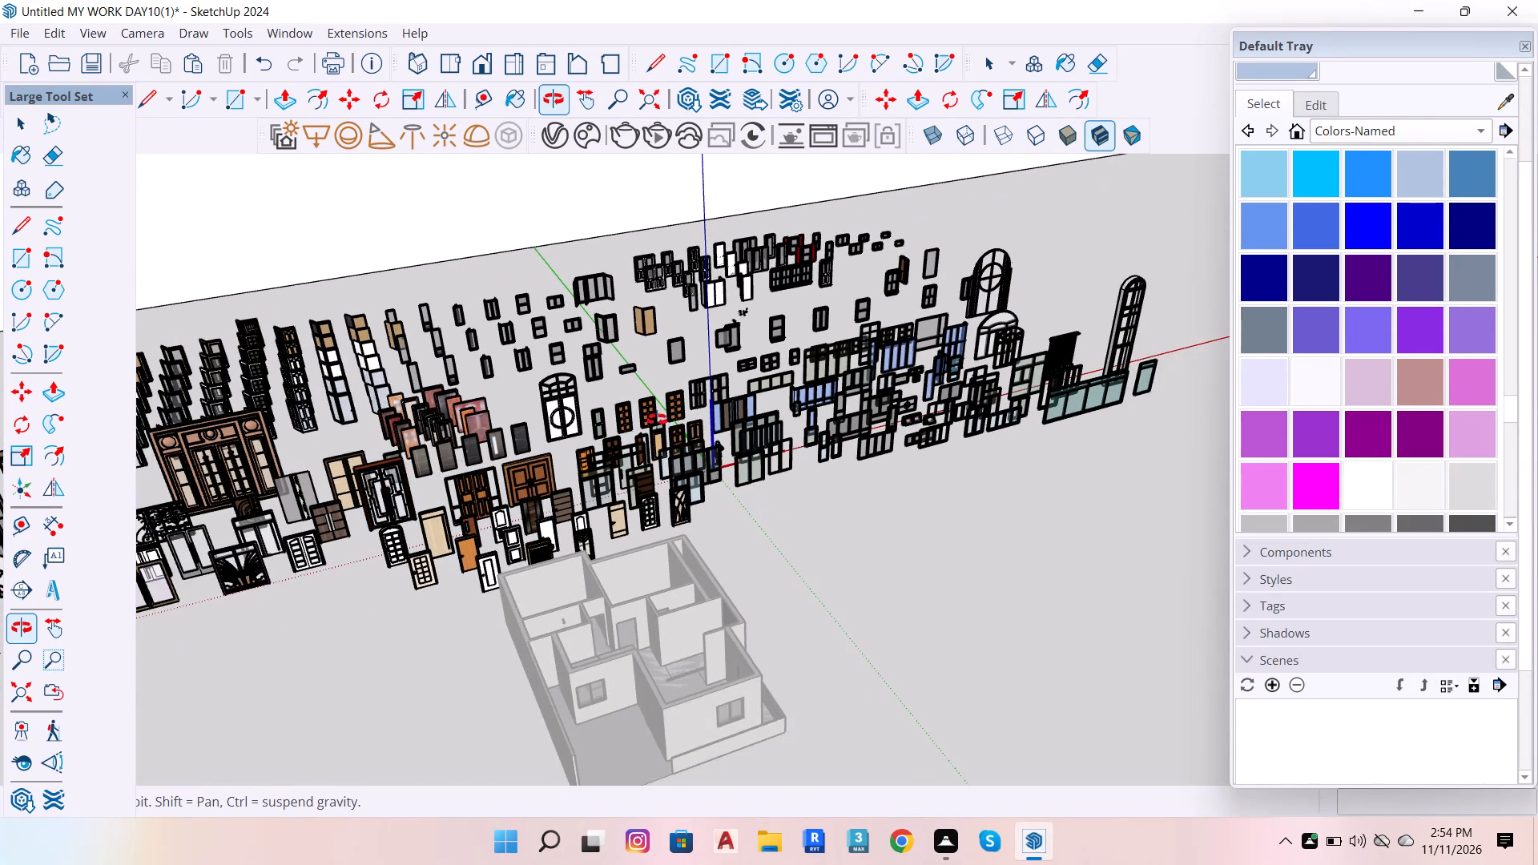
{"action": "scroll", "coordinate": [971, 385], "scroll_direction": "down", "scroll_amount": 6}
Examine the ornate double doors, decorative grilles and large carved entrance doors at the collection's far end.
{"action": "scroll", "coordinate": [188, 497], "scroll_direction": "up", "scroll_amount": 5}
{"action": "scroll", "coordinate": [288, 435], "scroll_direction": "up", "scroll_amount": 8}
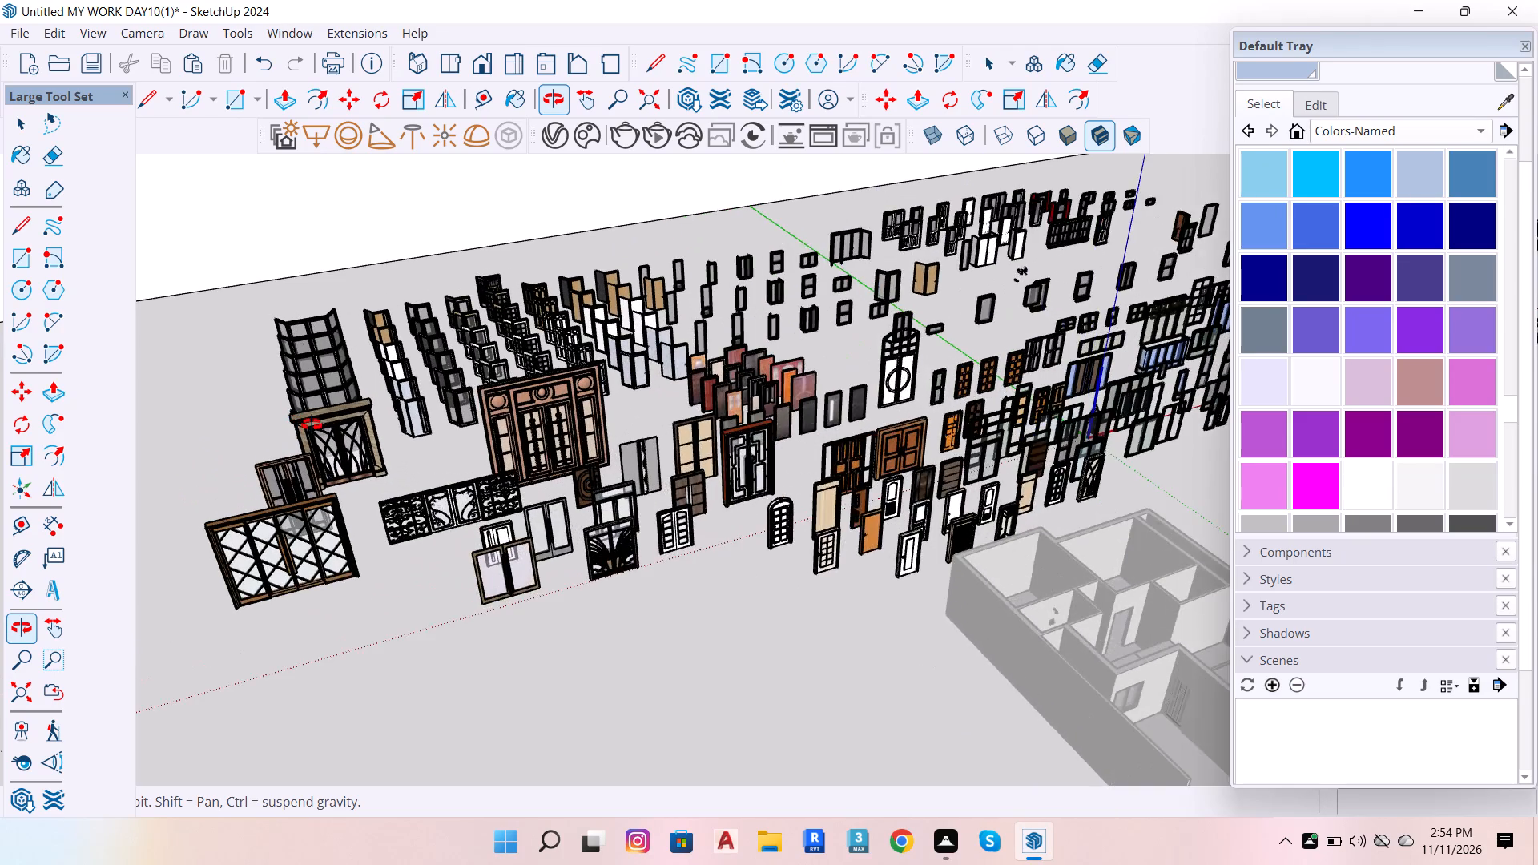
{"action": "scroll", "coordinate": [312, 424], "scroll_direction": "up", "scroll_amount": 5}
{"action": "scroll", "coordinate": [548, 537], "scroll_direction": "up", "scroll_amount": 5}
{"action": "scroll", "coordinate": [656, 514], "scroll_direction": "up", "scroll_amount": 6}
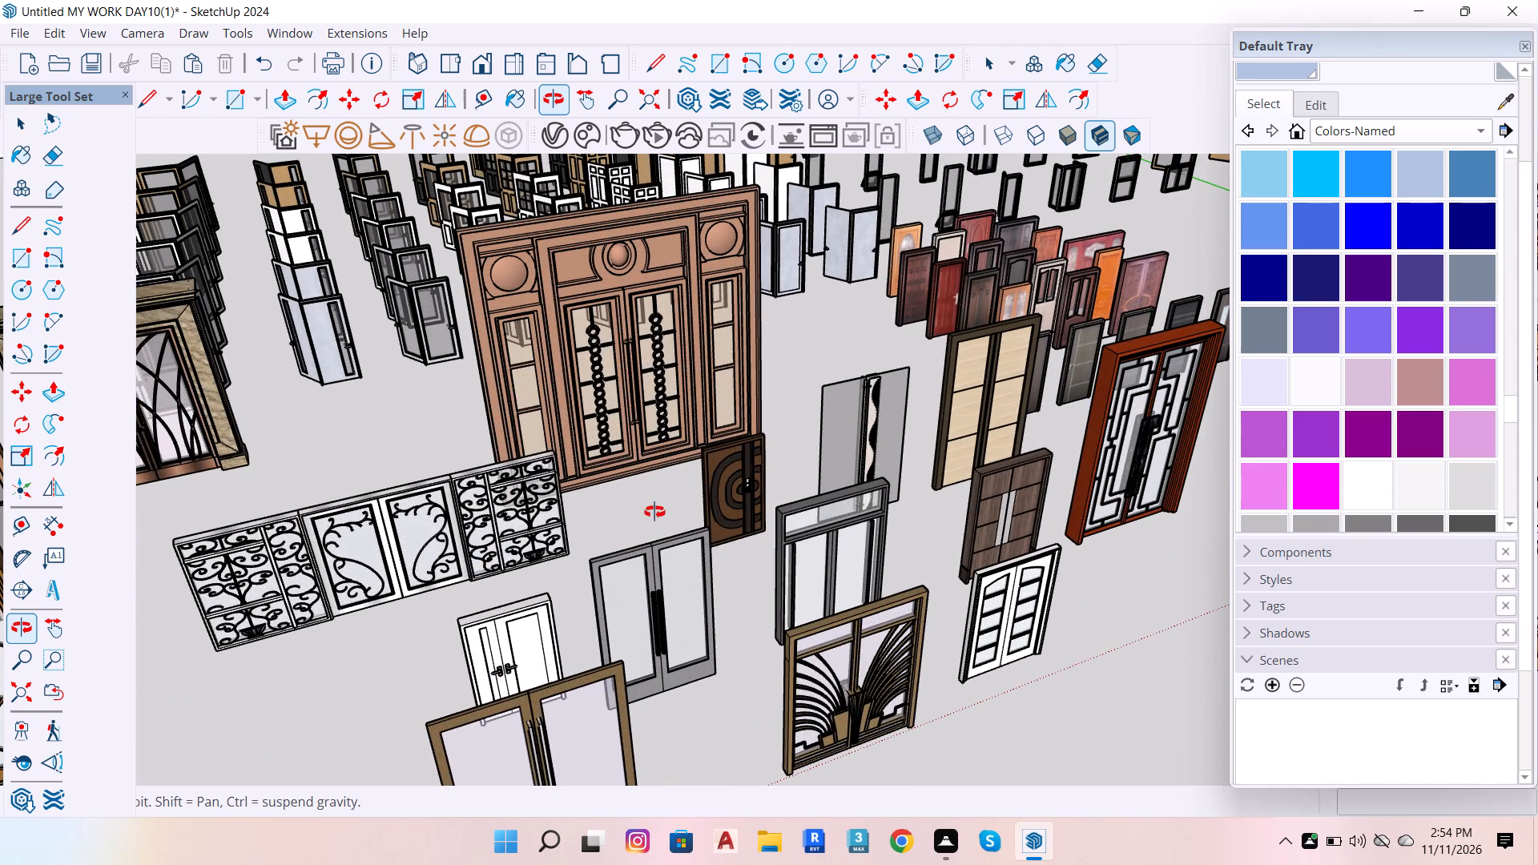
{"action": "scroll", "coordinate": [669, 506], "scroll_direction": "down", "scroll_amount": 8}
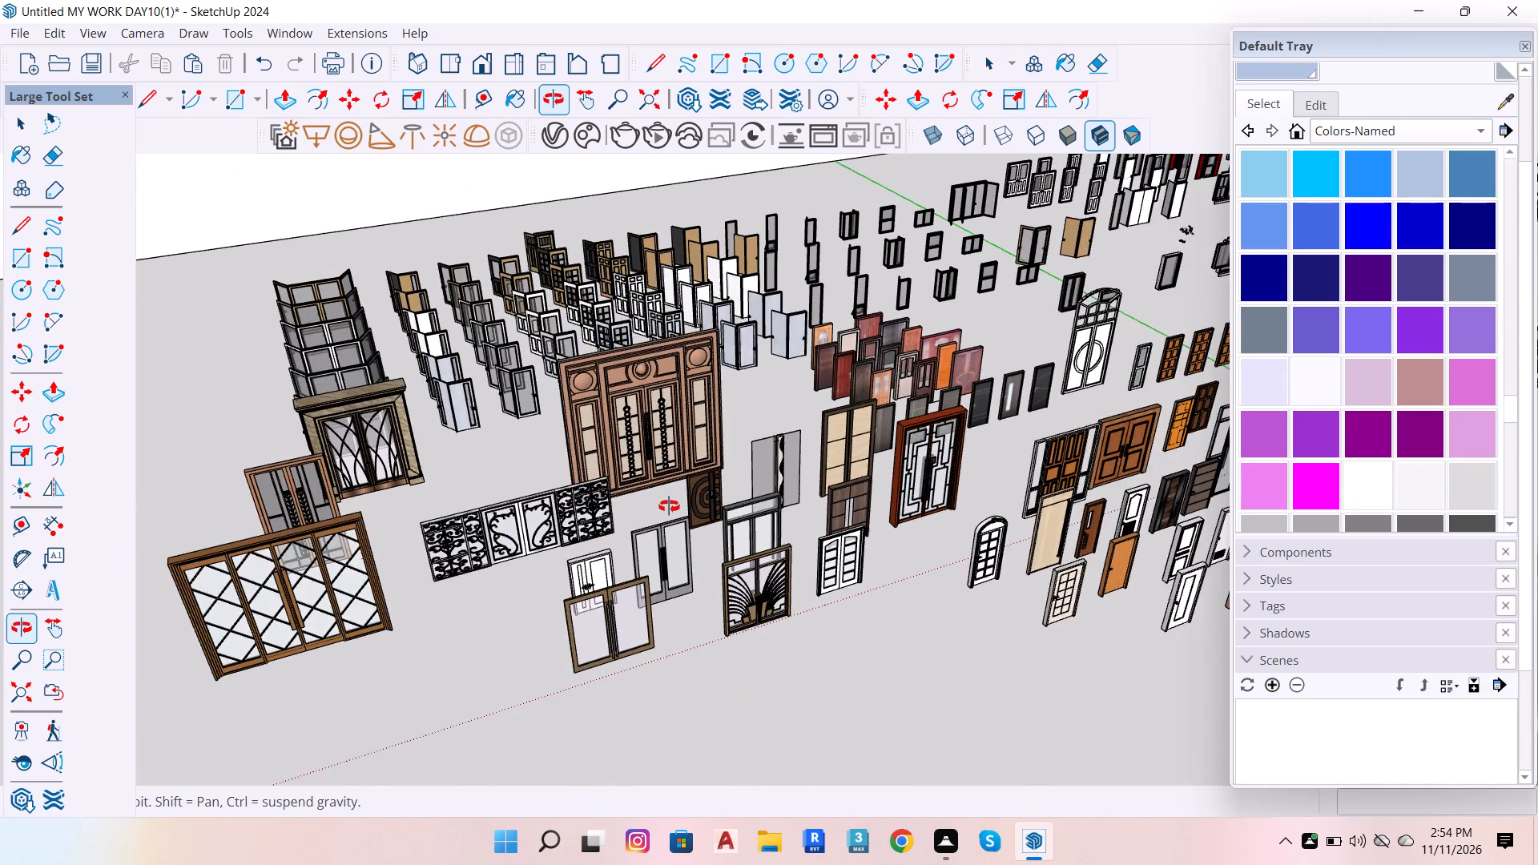
{"action": "scroll", "coordinate": [404, 447], "scroll_direction": "up", "scroll_amount": 4}
{"action": "left_click_drag", "start_coordinate": [334, 448], "coordinate": [359, 575]}
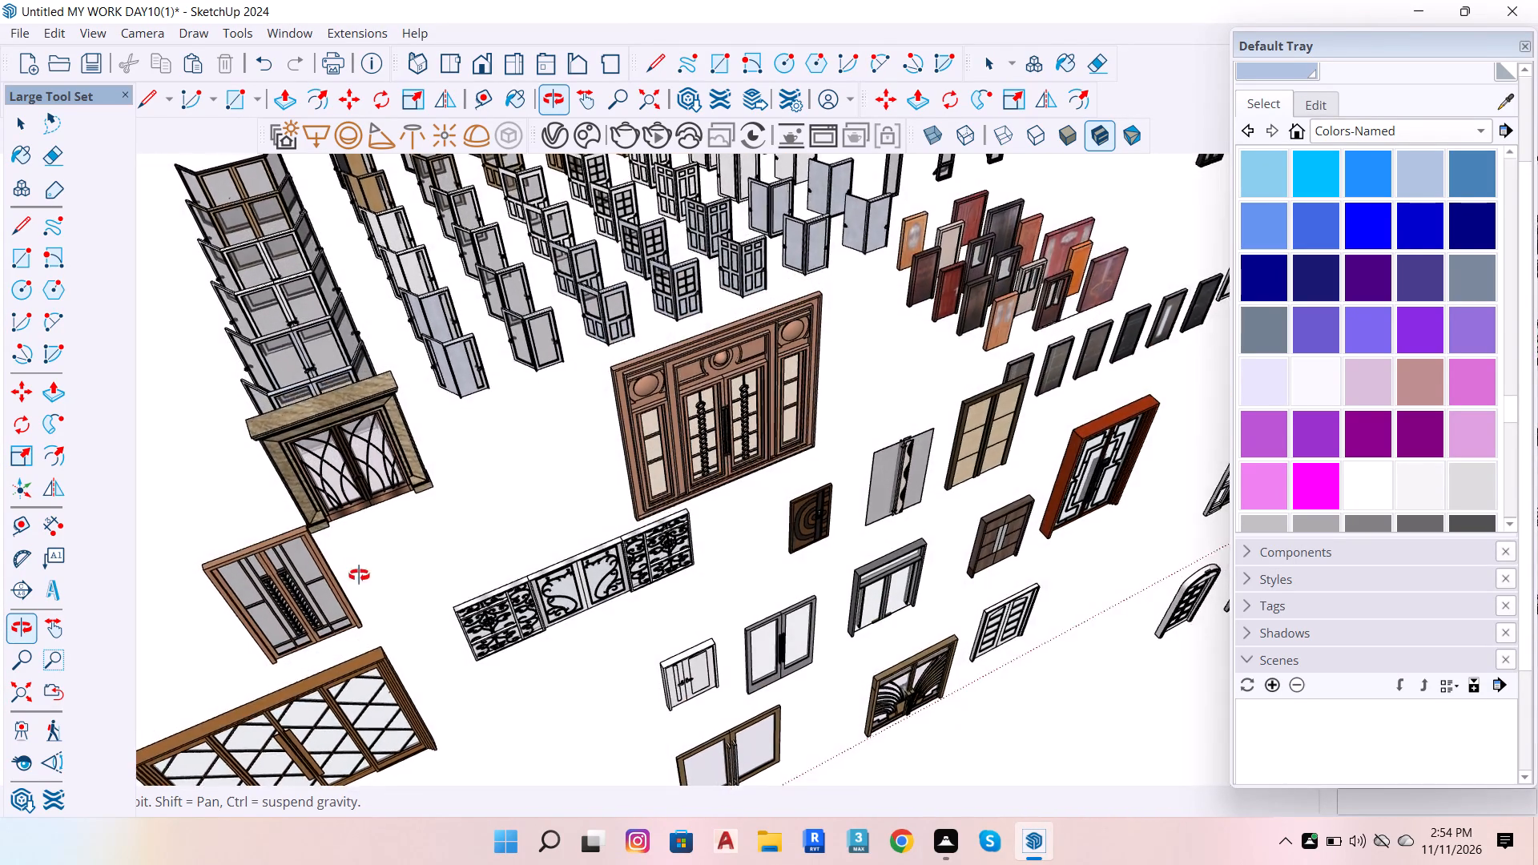
{"action": "left_click_drag", "start_coordinate": [359, 575], "coordinate": [299, 429]}
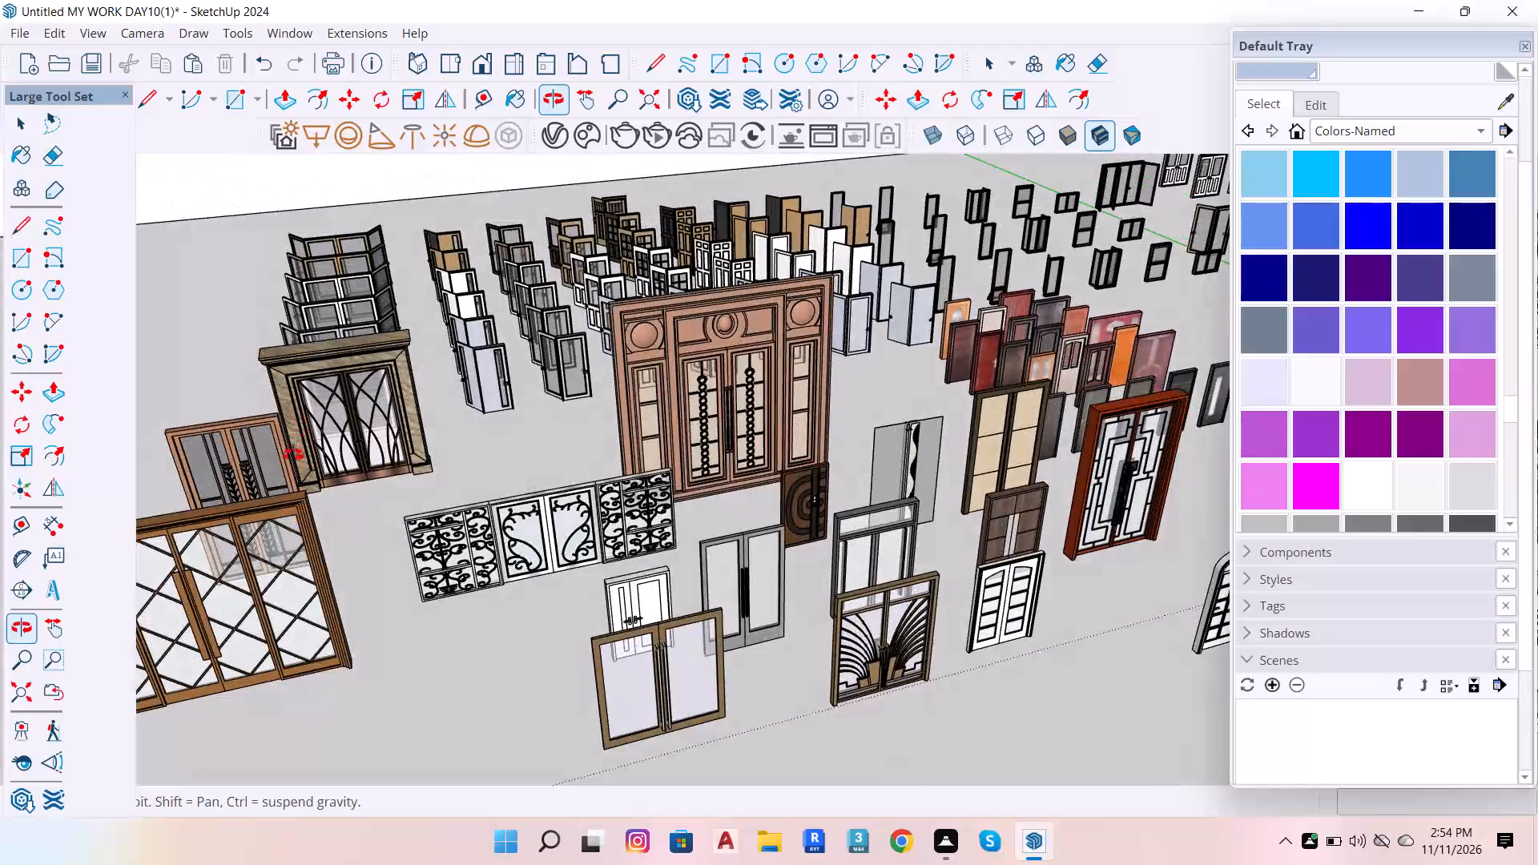
{"action": "scroll", "coordinate": [302, 494], "scroll_direction": "down", "scroll_amount": 4}
{"action": "scroll", "coordinate": [960, 425], "scroll_direction": "up", "scroll_amount": 10}
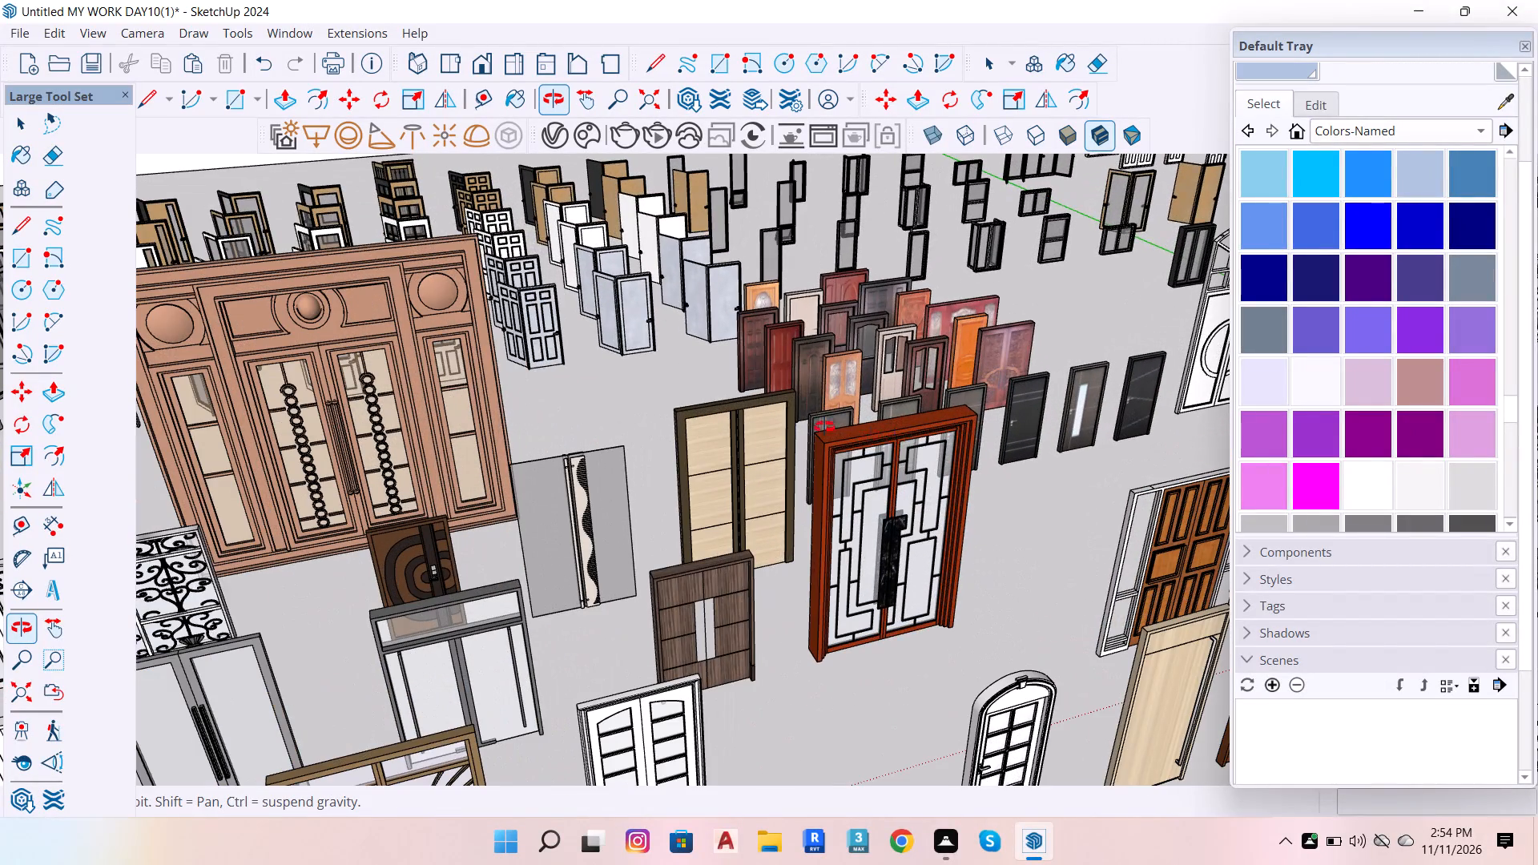
{"action": "left_click_drag", "start_coordinate": [815, 418], "coordinate": [664, 395]}
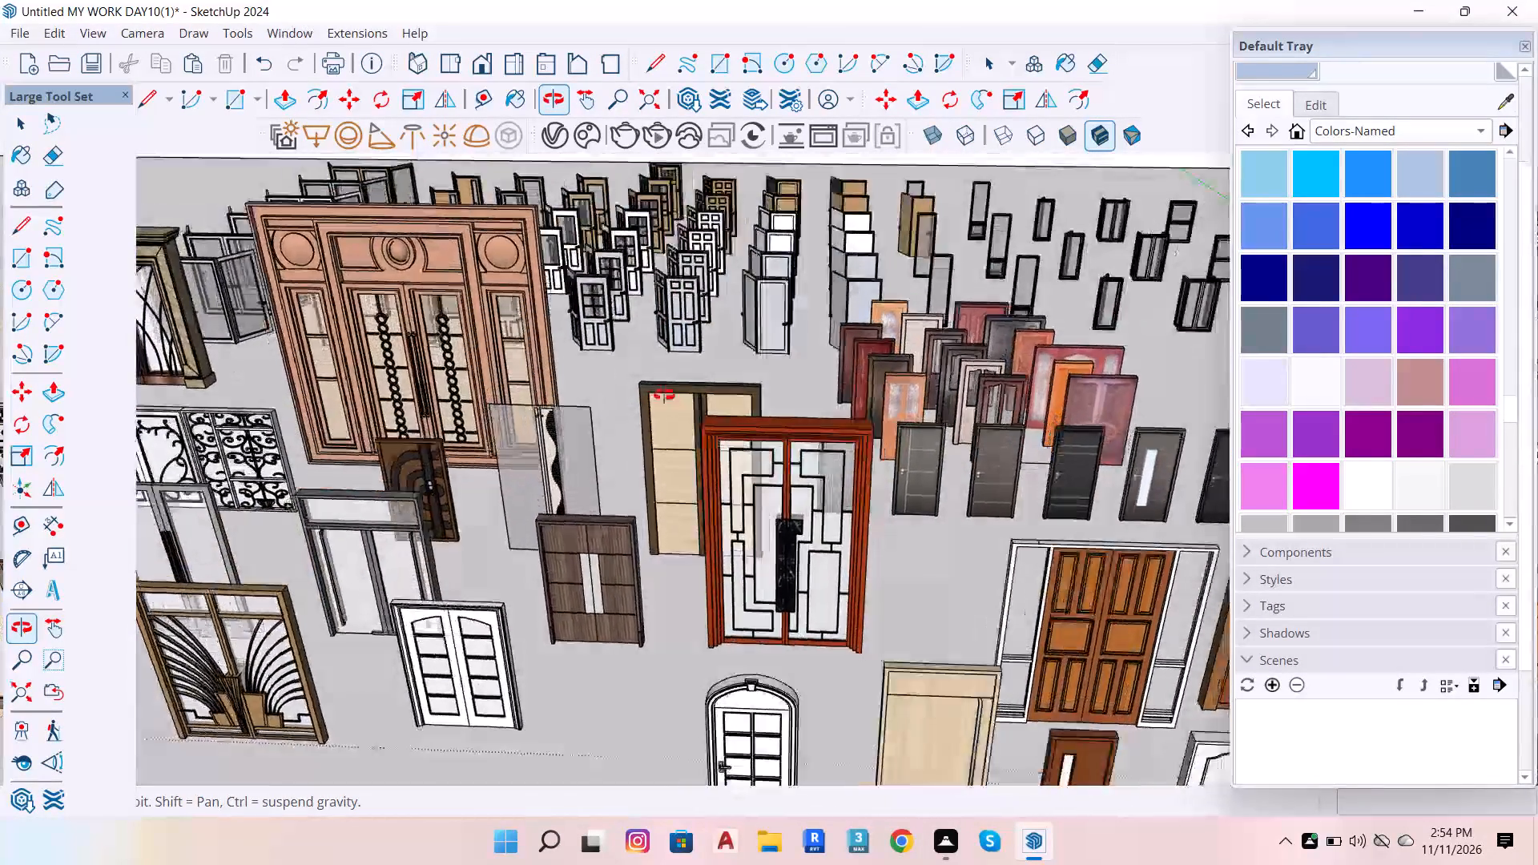
{"action": "left_click_drag", "start_coordinate": [664, 395], "coordinate": [713, 370]}
{"action": "scroll", "coordinate": [713, 370], "scroll_direction": "down", "scroll_amount": 6}
{"action": "scroll", "coordinate": [610, 445], "scroll_direction": "down", "scroll_amount": 5}
{"action": "scroll", "coordinate": [1179, 488], "scroll_direction": "up", "scroll_amount": 9}
{"action": "scroll", "coordinate": [757, 565], "scroll_direction": "down", "scroll_amount": 5}
{"action": "scroll", "coordinate": [533, 607], "scroll_direction": "down", "scroll_amount": 6}
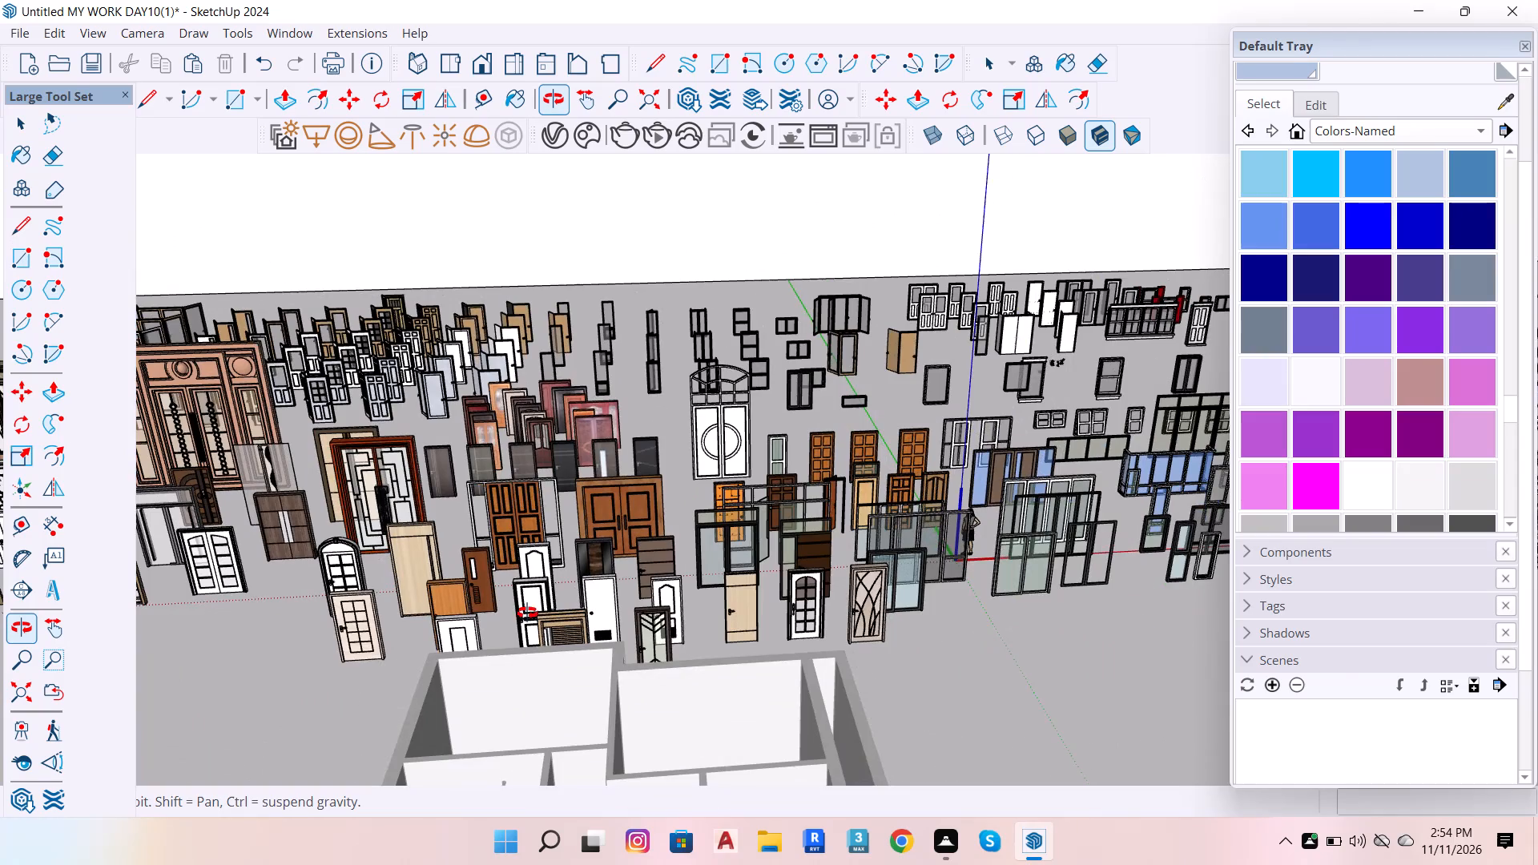
Examine the collection's windows and glazed panels, including the small windows in the rear rows.
{"action": "scroll", "coordinate": [570, 589], "scroll_direction": "down", "scroll_amount": 2}
{"action": "scroll", "coordinate": [1064, 638], "scroll_direction": "up", "scroll_amount": 4}
{"action": "scroll", "coordinate": [742, 592], "scroll_direction": "up", "scroll_amount": 4}
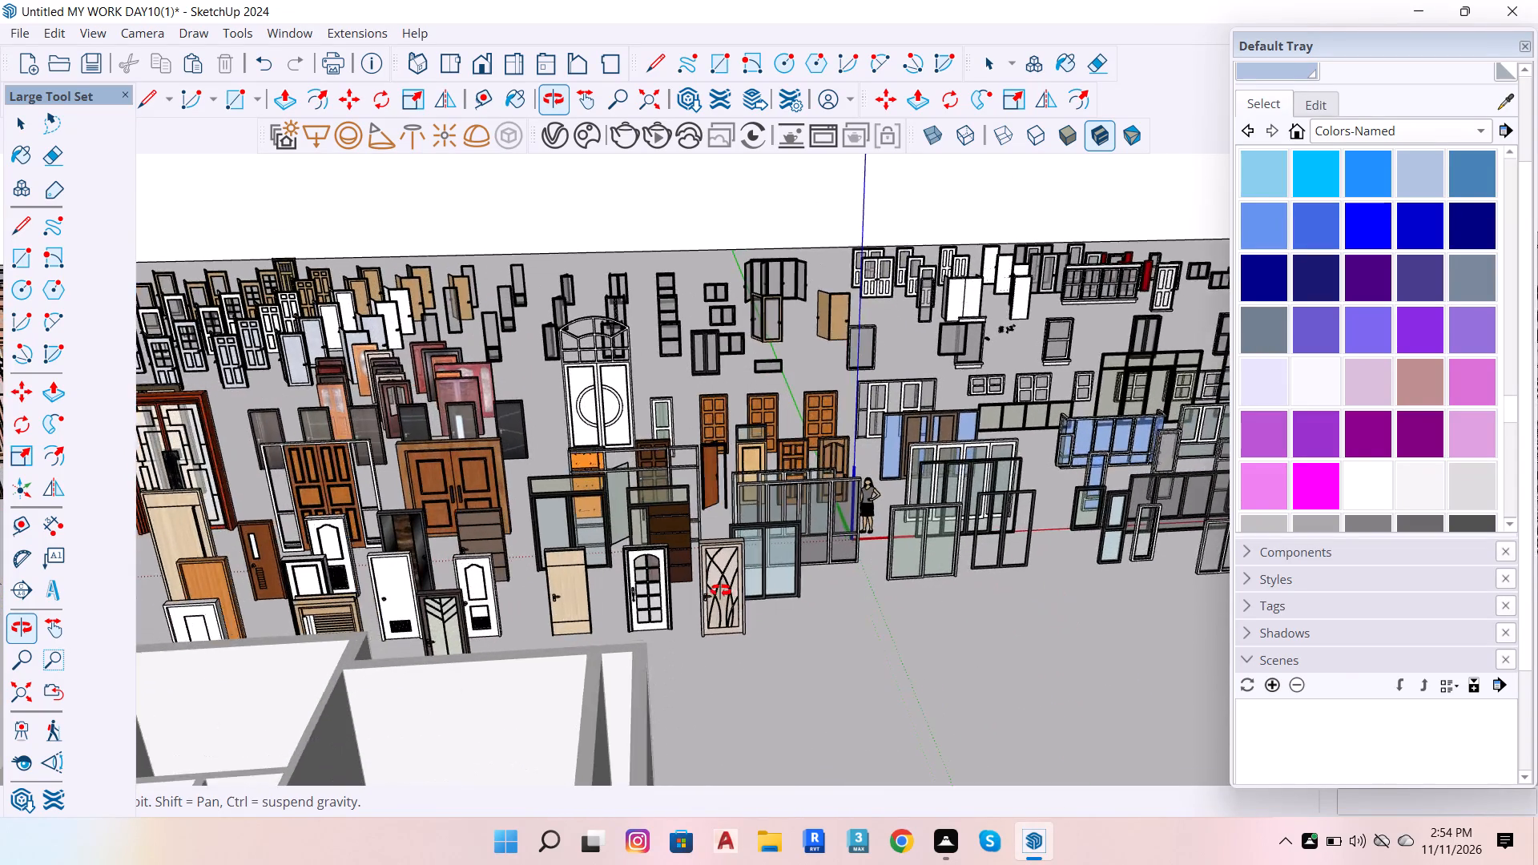
{"action": "scroll", "coordinate": [720, 590], "scroll_direction": "up", "scroll_amount": 7}
{"action": "scroll", "coordinate": [473, 610], "scroll_direction": "down", "scroll_amount": 6}
{"action": "scroll", "coordinate": [393, 637], "scroll_direction": "down", "scroll_amount": 13}
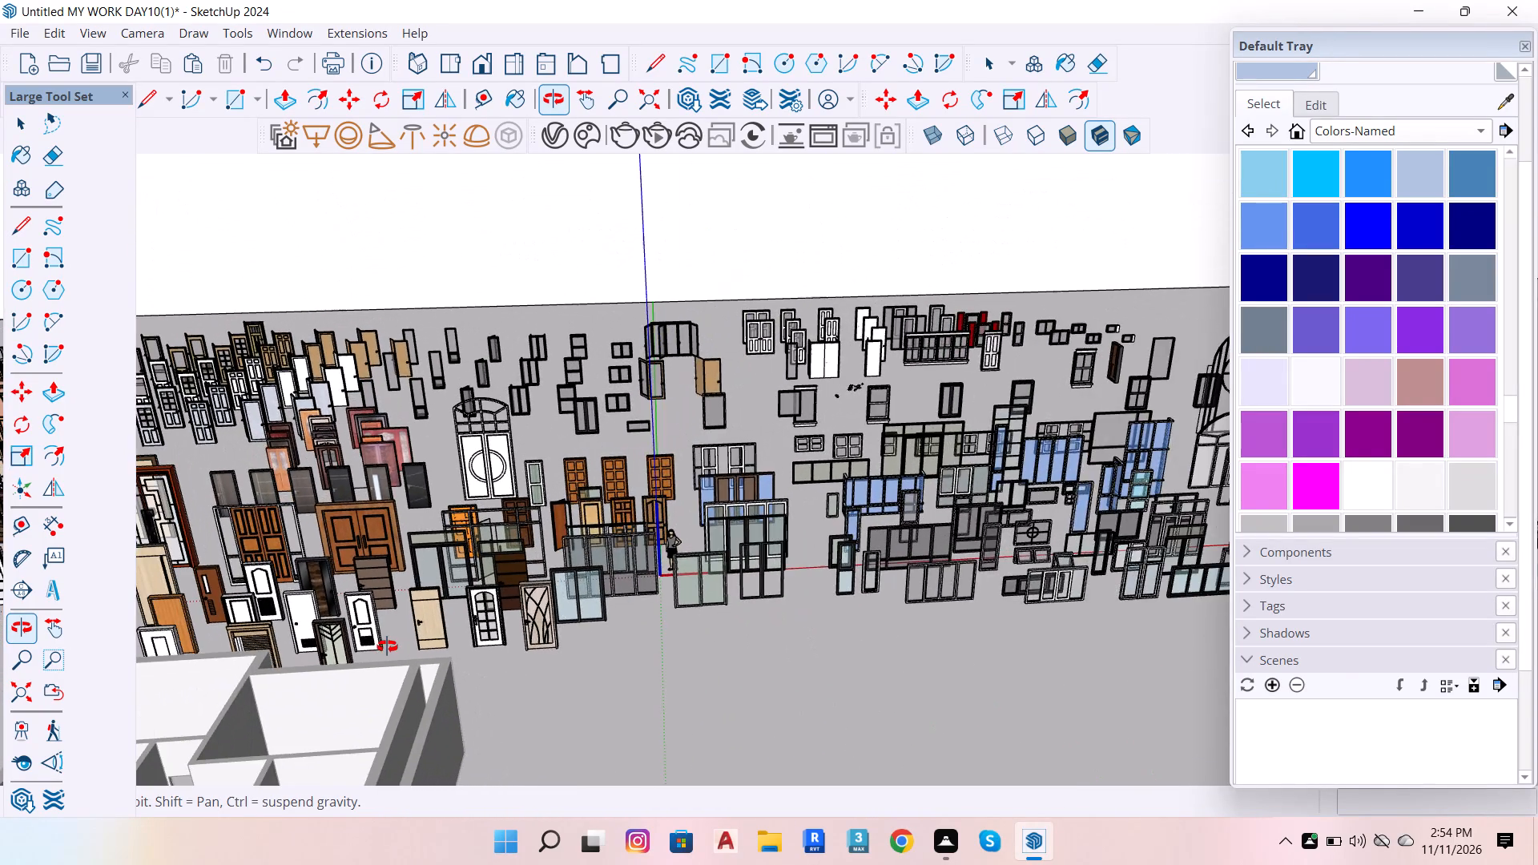
{"action": "scroll", "coordinate": [387, 646], "scroll_direction": "down", "scroll_amount": 14}
{"action": "scroll", "coordinate": [1123, 469], "scroll_direction": "up", "scroll_amount": 4}
{"action": "scroll", "coordinate": [893, 343], "scroll_direction": "up", "scroll_amount": 8}
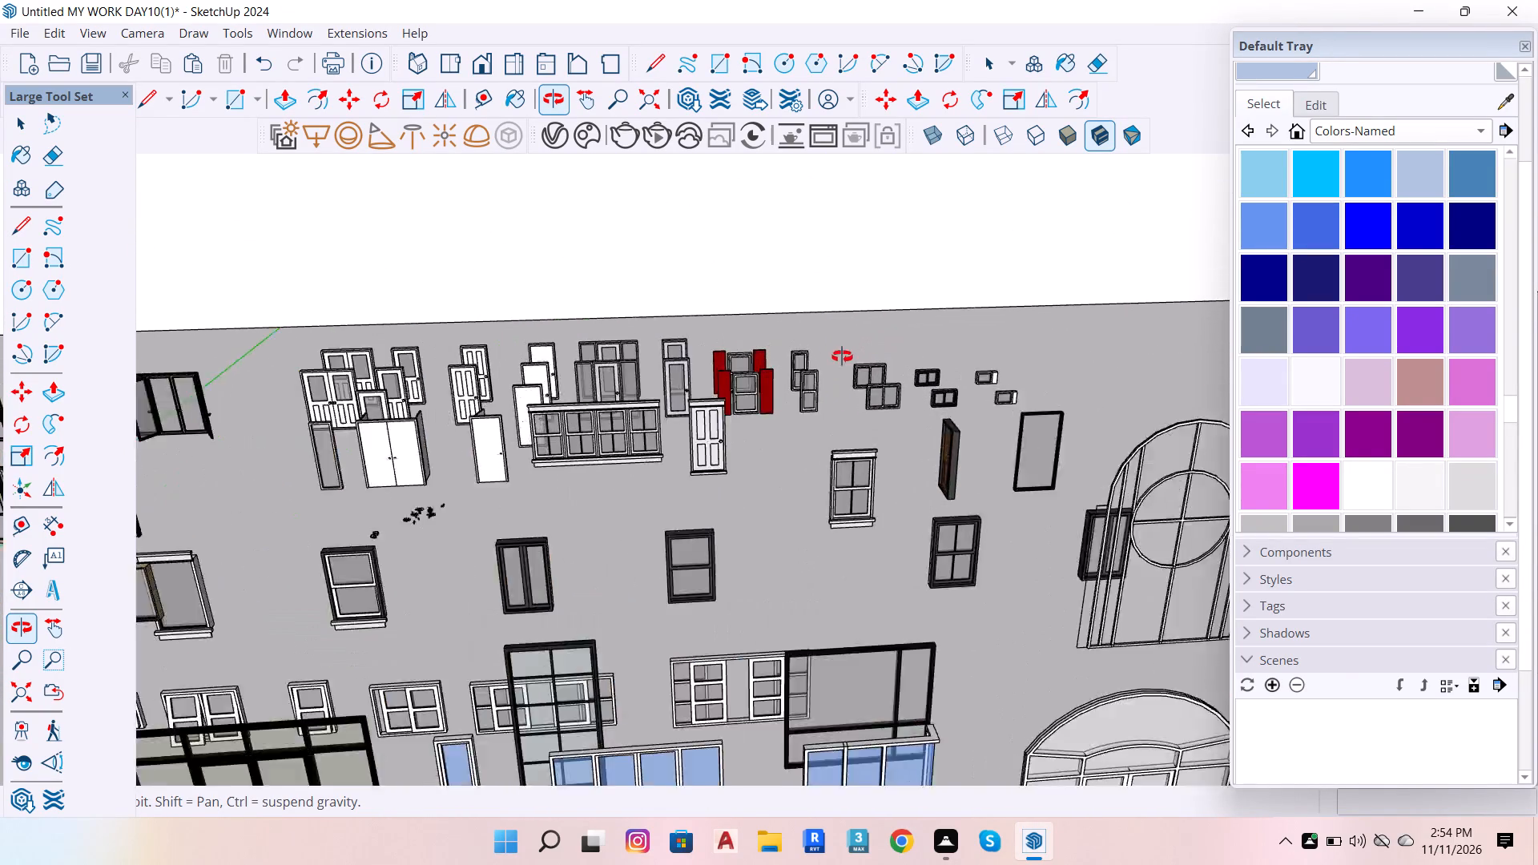
{"action": "scroll", "coordinate": [664, 415], "scroll_direction": "up", "scroll_amount": 5}
{"action": "scroll", "coordinate": [735, 378], "scroll_direction": "down", "scroll_amount": 6}
{"action": "scroll", "coordinate": [1021, 401], "scroll_direction": "down", "scroll_amount": 12}
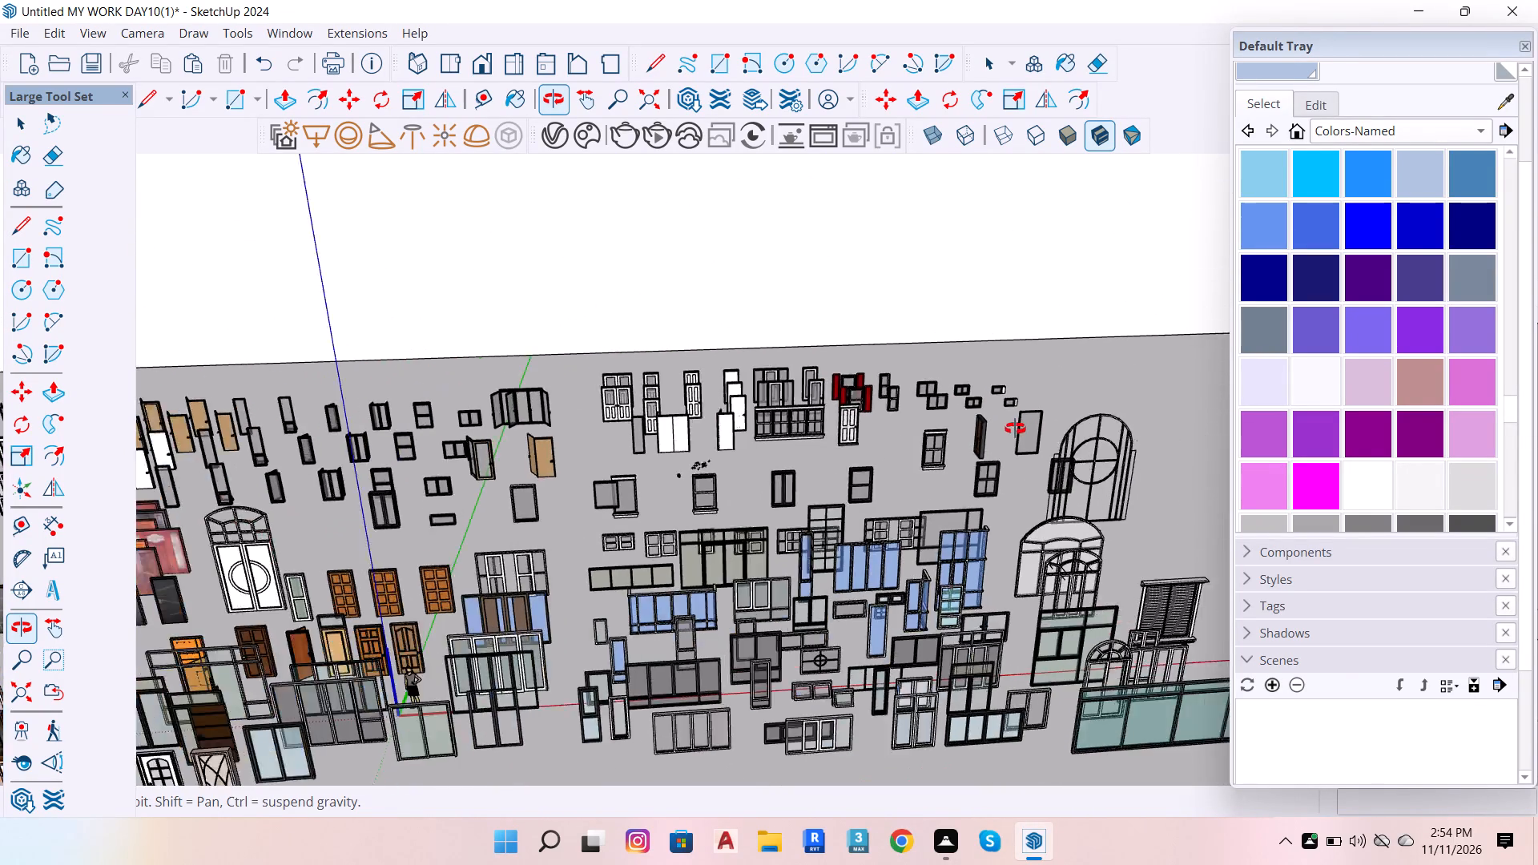
{"action": "scroll", "coordinate": [973, 460], "scroll_direction": "down", "scroll_amount": 6}
Examine the cluster of carved and glazed wooden doors up close.
{"action": "scroll", "coordinate": [292, 587], "scroll_direction": "up", "scroll_amount": 6}
{"action": "scroll", "coordinate": [366, 497], "scroll_direction": "up", "scroll_amount": 7}
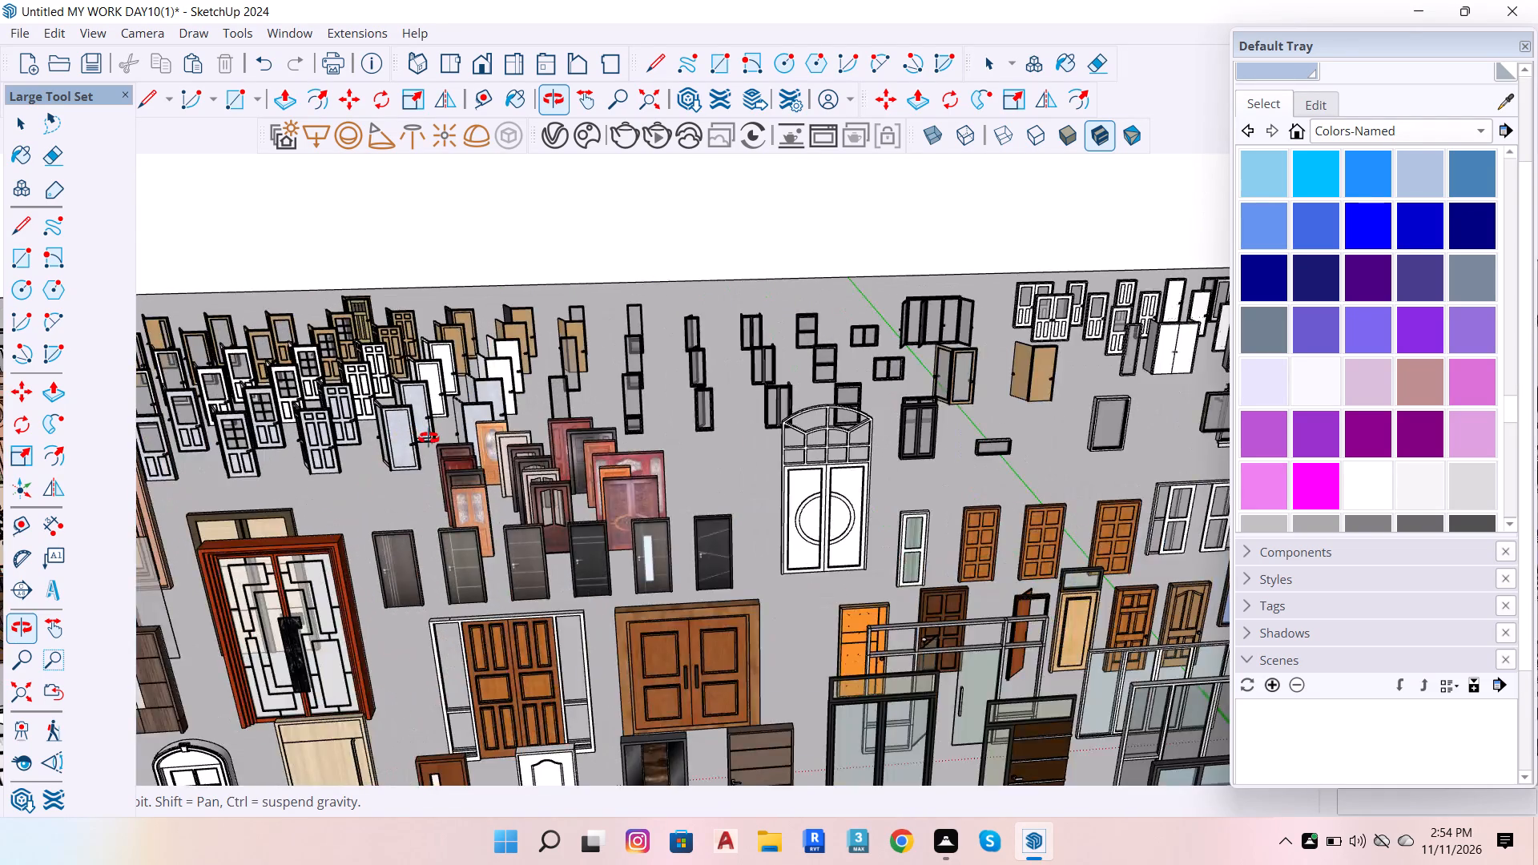
{"action": "scroll", "coordinate": [429, 438], "scroll_direction": "up", "scroll_amount": 13}
{"action": "scroll", "coordinate": [573, 502], "scroll_direction": "up", "scroll_amount": 5}
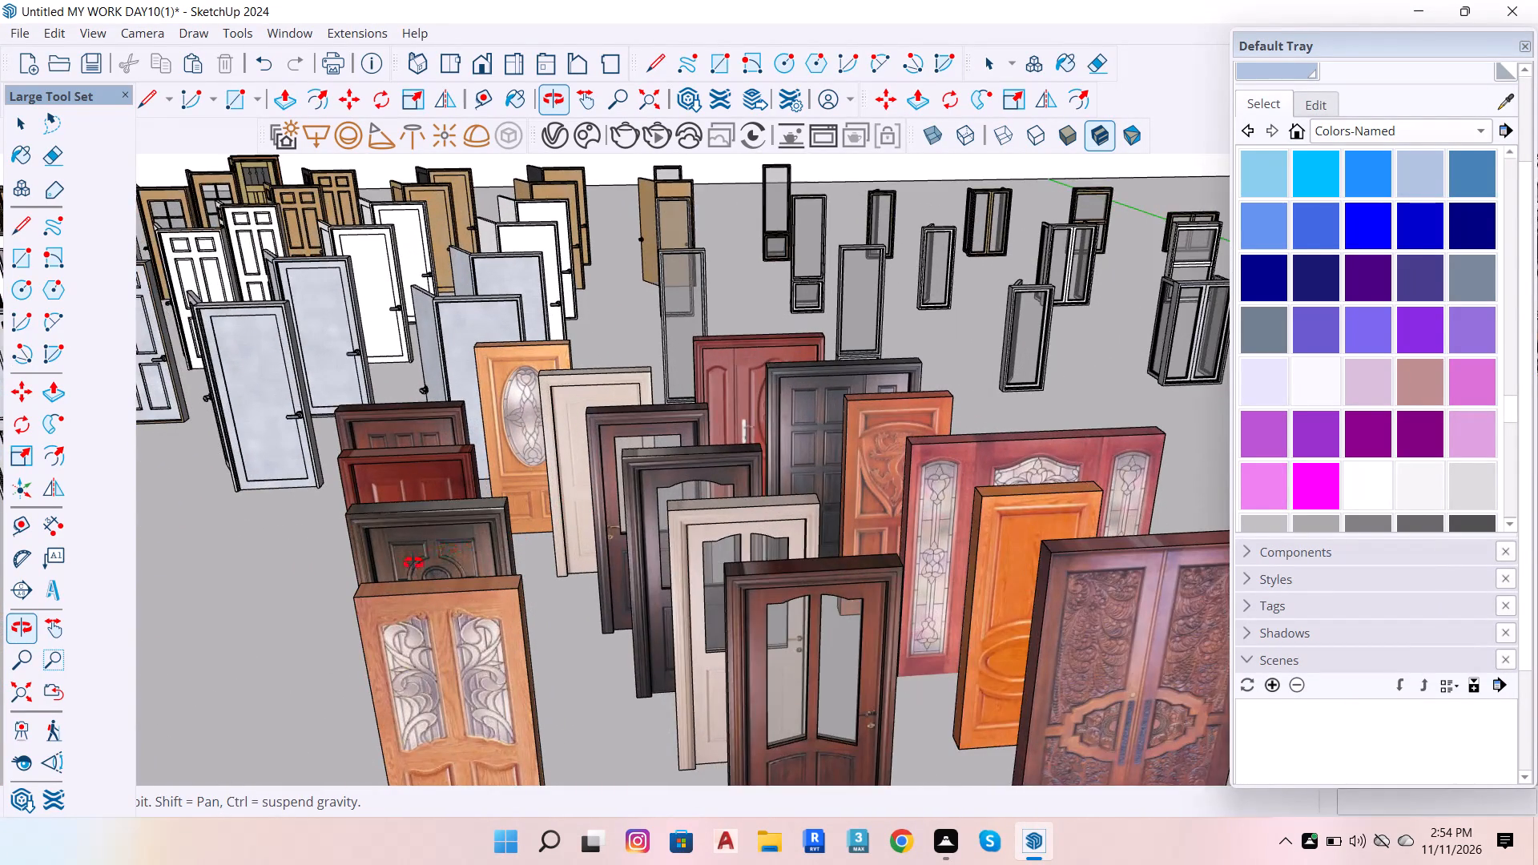
{"action": "scroll", "coordinate": [413, 563], "scroll_direction": "up", "scroll_amount": 10}
{"action": "left_click_drag", "start_coordinate": [586, 480], "coordinate": [616, 647]}
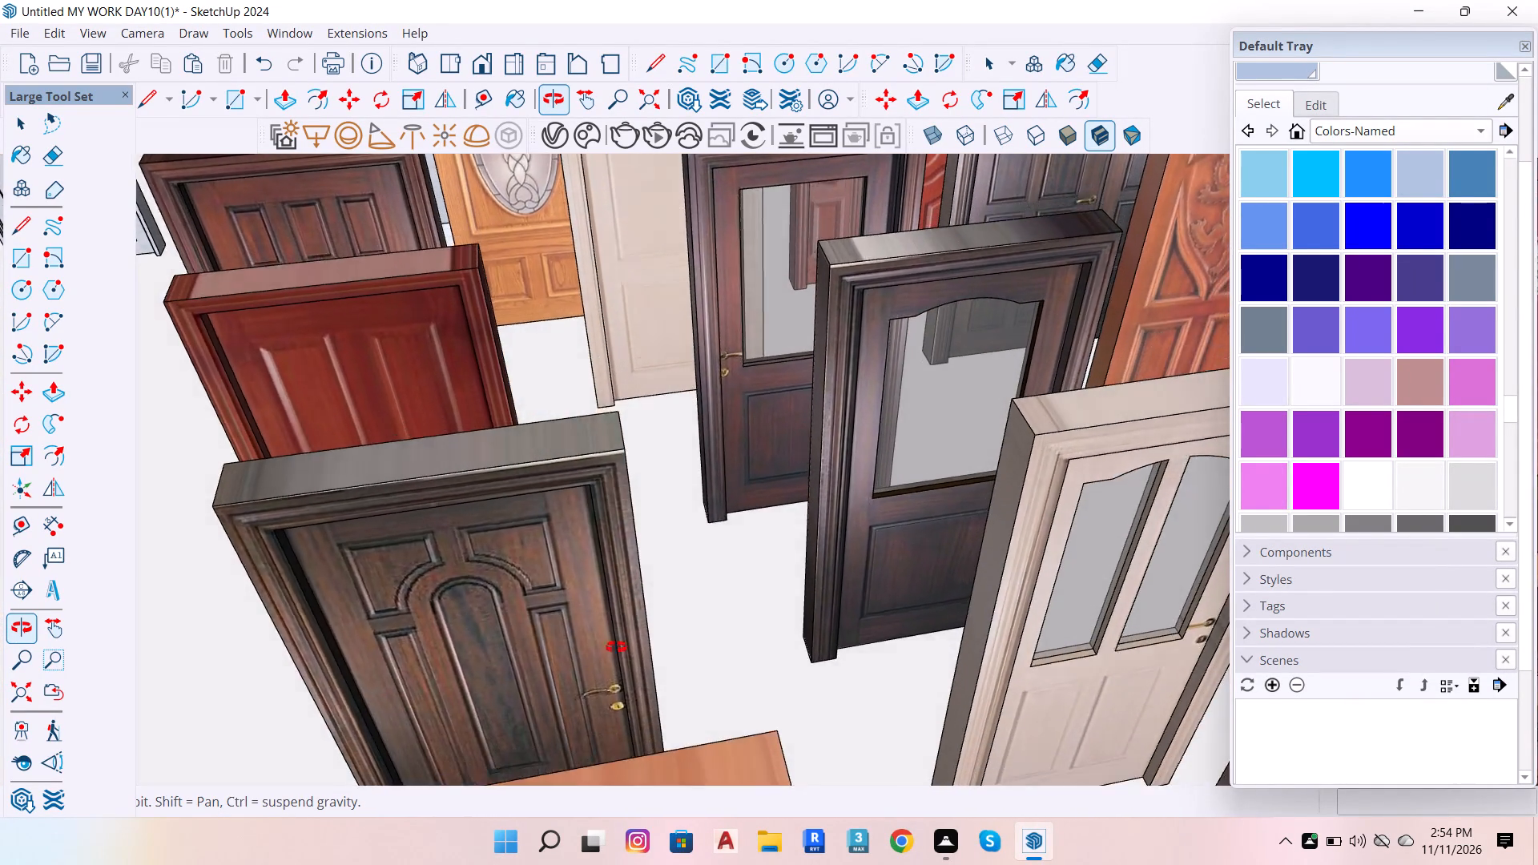
{"action": "left_click_drag", "start_coordinate": [616, 647], "coordinate": [615, 647]}
{"action": "scroll", "coordinate": [645, 610], "scroll_direction": "down", "scroll_amount": 19}
{"action": "scroll", "coordinate": [687, 673], "scroll_direction": "down", "scroll_amount": 7}
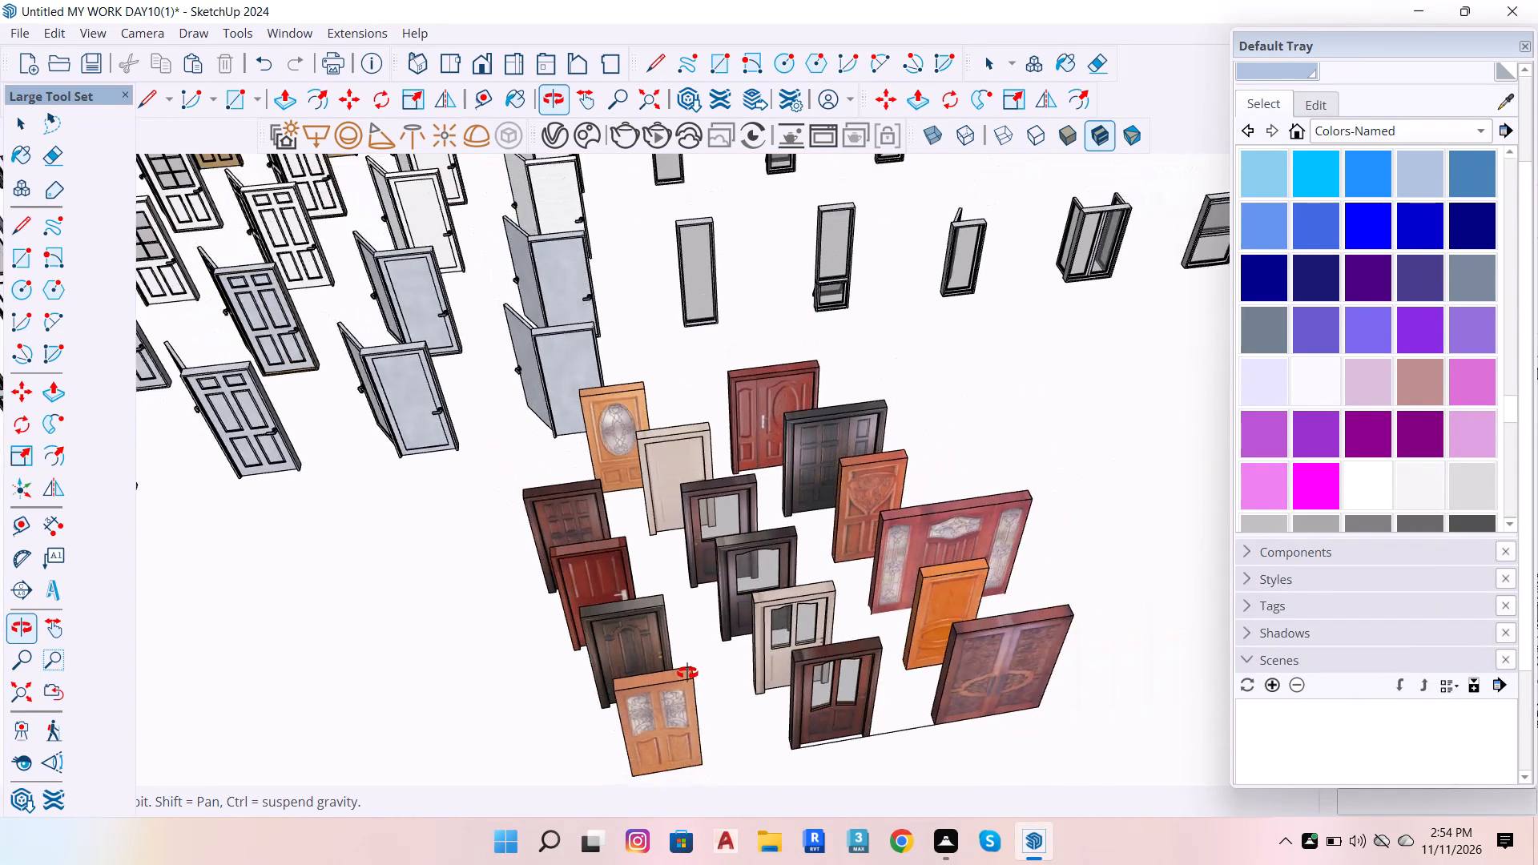
Examine the rear rows of open hinged doors and the narrow windows beside them.
{"action": "scroll", "coordinate": [687, 673], "scroll_direction": "down", "scroll_amount": 19}
{"action": "scroll", "coordinate": [658, 457], "scroll_direction": "up", "scroll_amount": 5}
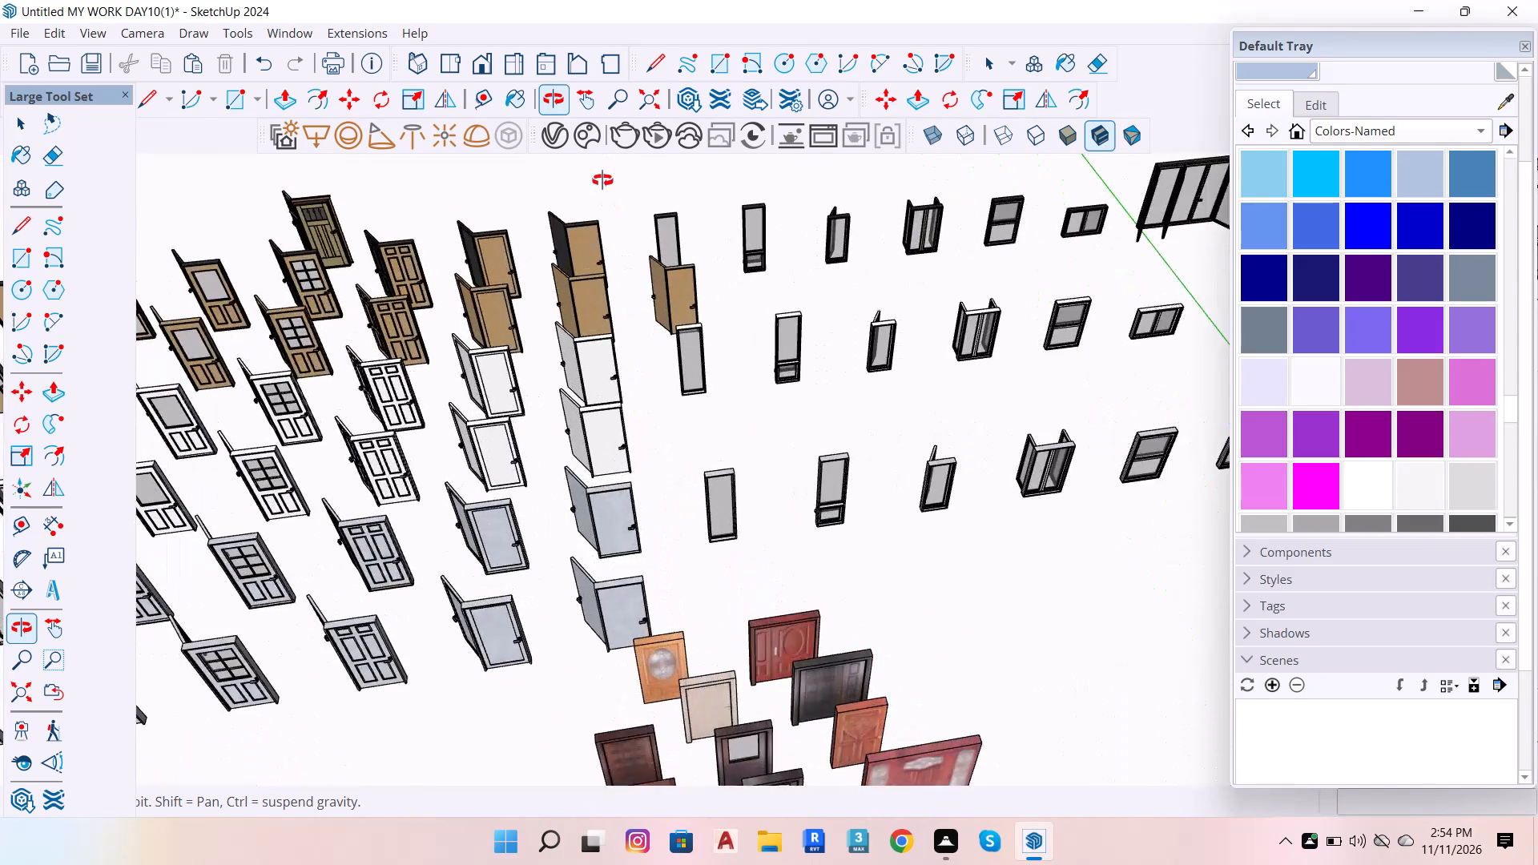
{"action": "scroll", "coordinate": [604, 182], "scroll_direction": "up", "scroll_amount": 11}
{"action": "scroll", "coordinate": [616, 235], "scroll_direction": "down", "scroll_amount": 14}
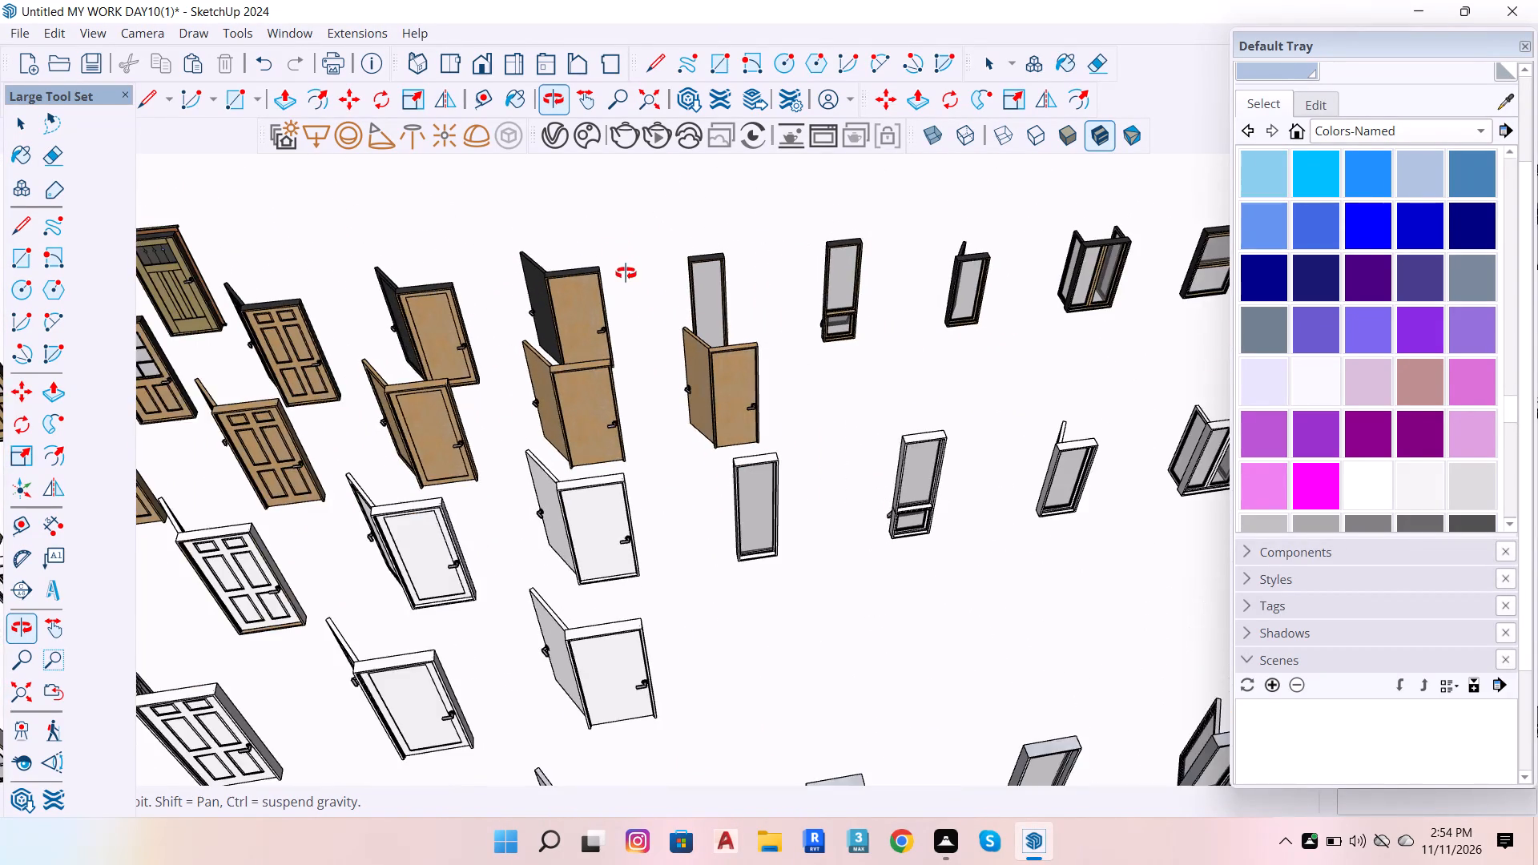
{"action": "scroll", "coordinate": [643, 288], "scroll_direction": "down", "scroll_amount": 12}
{"action": "scroll", "coordinate": [723, 358], "scroll_direction": "down", "scroll_amount": 6}
{"action": "scroll", "coordinate": [795, 352], "scroll_direction": "down", "scroll_amount": 7}
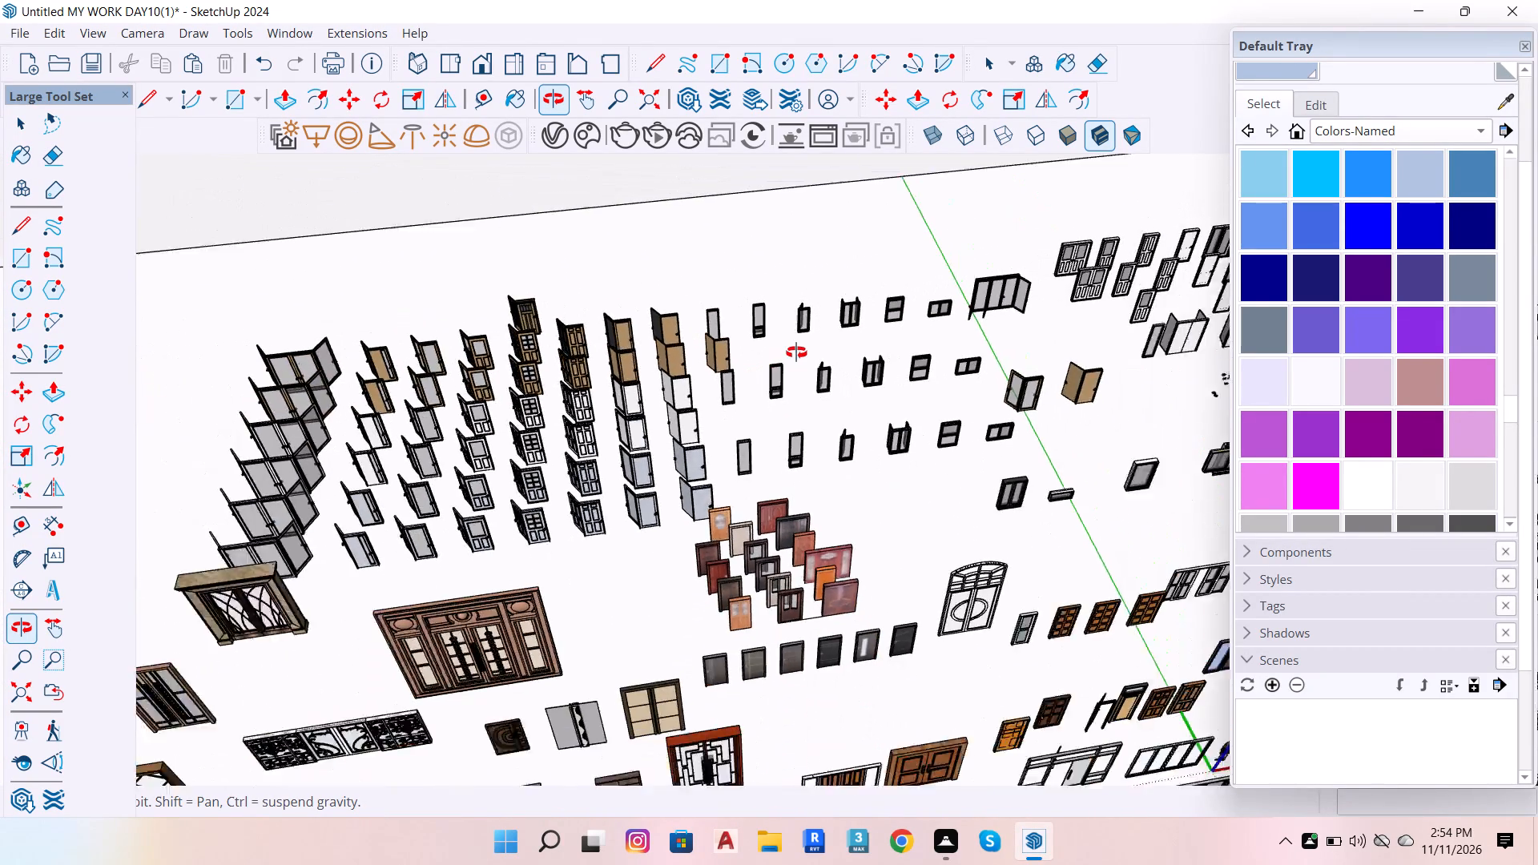
{"action": "scroll", "coordinate": [798, 357], "scroll_direction": "down", "scroll_amount": 4}
Examine the single doors in the front rows of the collection, closest to the house.
{"action": "scroll", "coordinate": [907, 755], "scroll_direction": "up", "scroll_amount": 5}
{"action": "scroll", "coordinate": [863, 640], "scroll_direction": "up", "scroll_amount": 3}
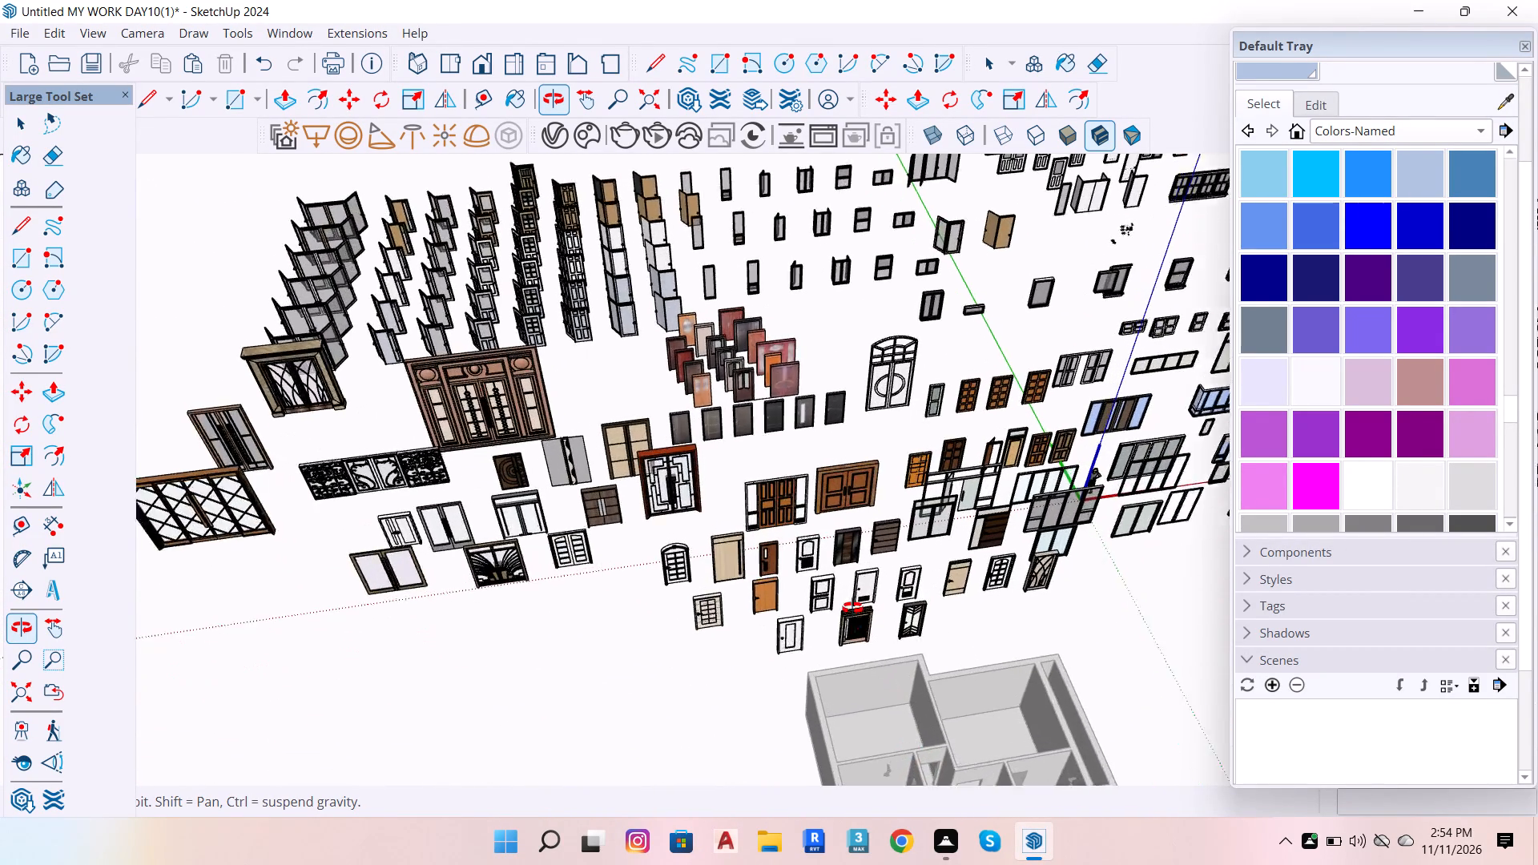
{"action": "scroll", "coordinate": [852, 608], "scroll_direction": "up", "scroll_amount": 3}
{"action": "scroll", "coordinate": [747, 598], "scroll_direction": "up", "scroll_amount": 14}
{"action": "scroll", "coordinate": [582, 639], "scroll_direction": "down", "scroll_amount": 6}
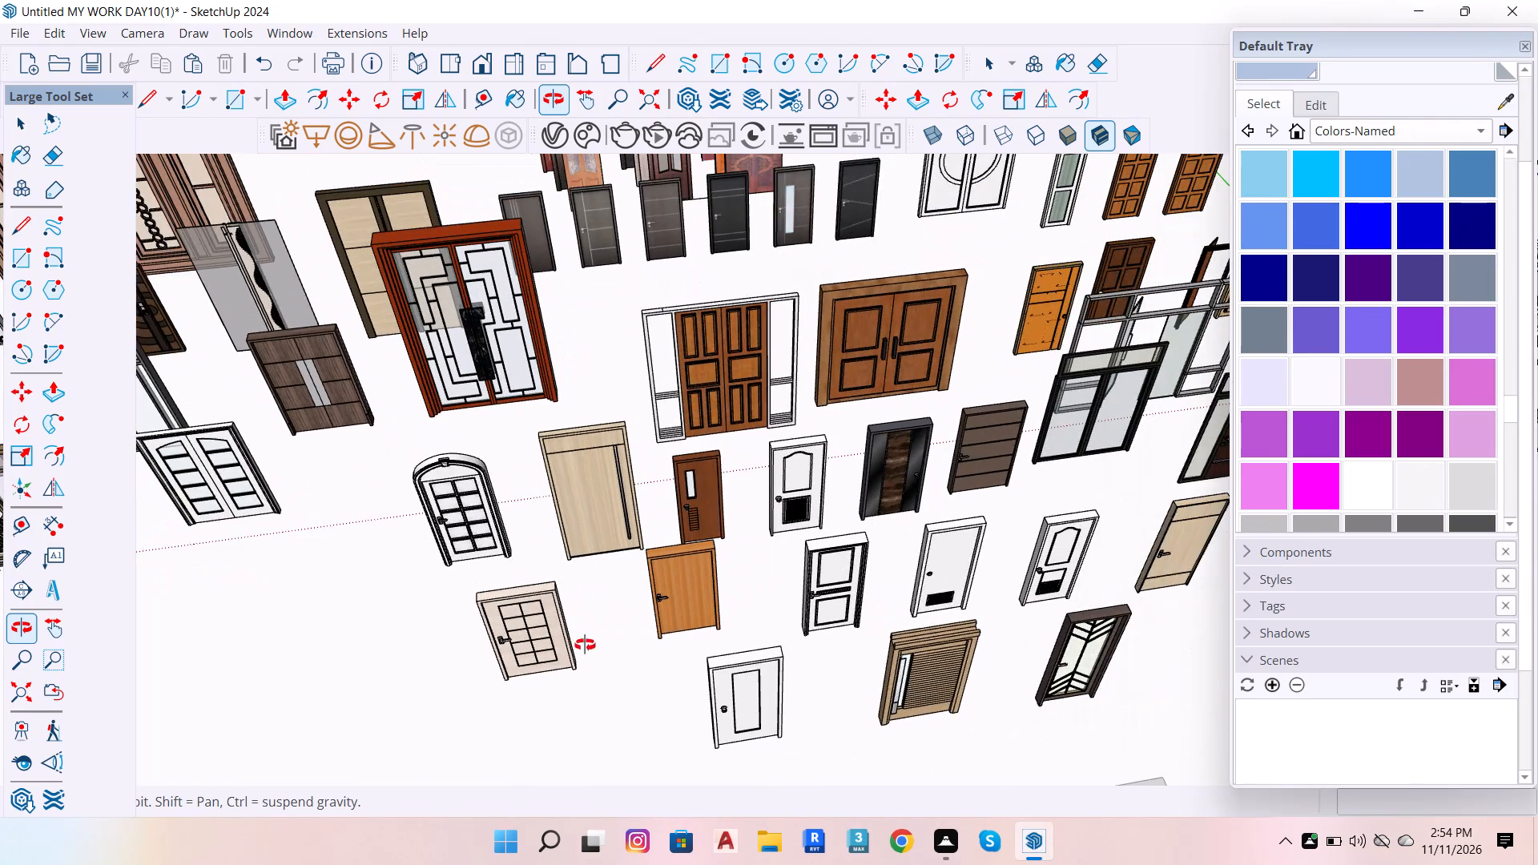
{"action": "scroll", "coordinate": [711, 581], "scroll_direction": "down", "scroll_amount": 5}
{"action": "scroll", "coordinate": [994, 646], "scroll_direction": "up", "scroll_amount": 11}
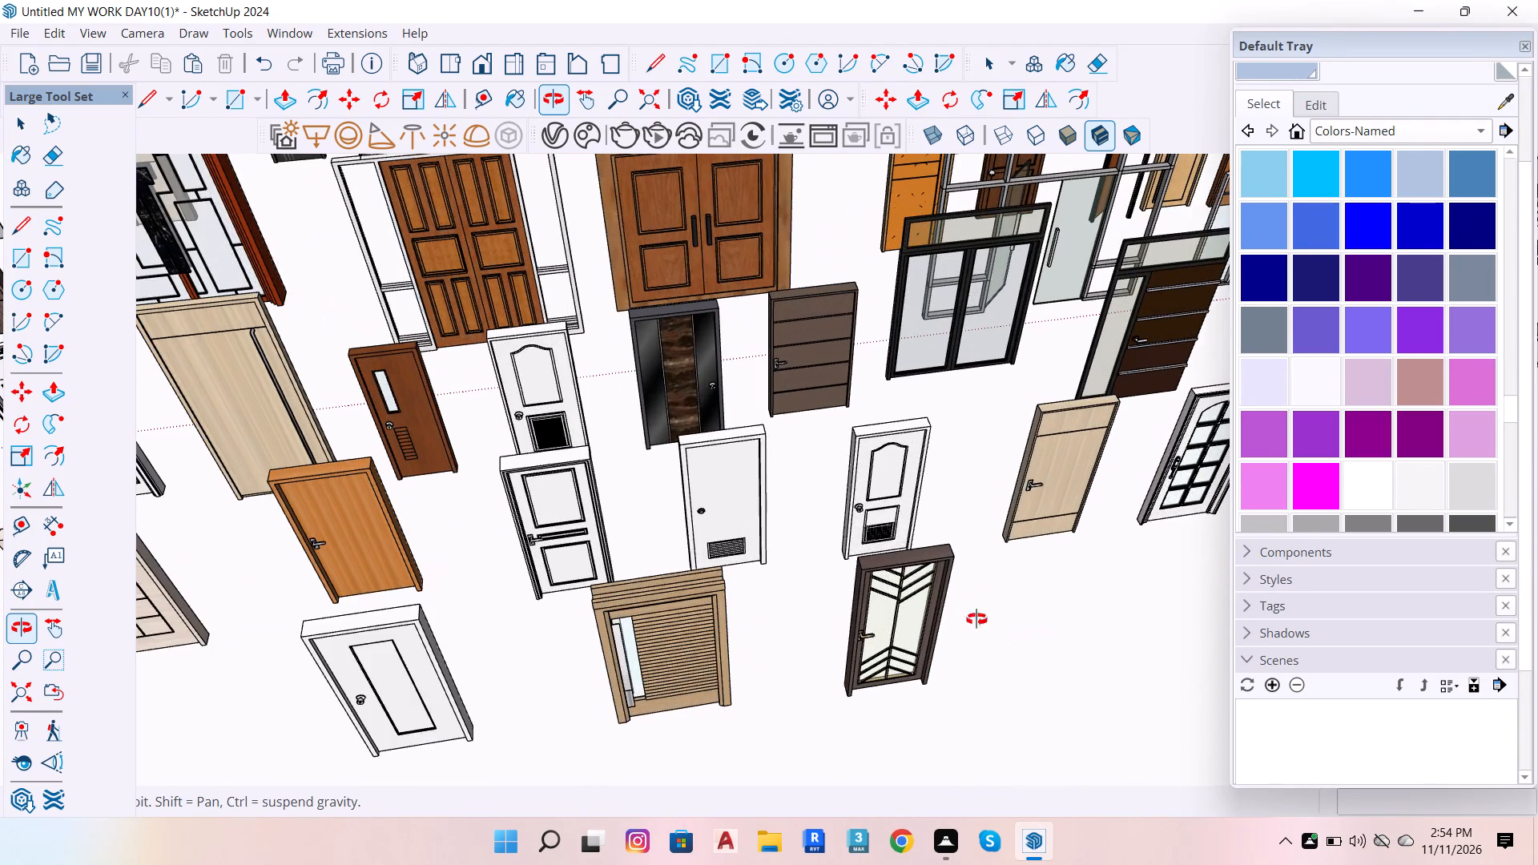
{"action": "left_click_drag", "start_coordinate": [956, 600], "coordinate": [752, 566]}
{"action": "scroll", "coordinate": [910, 529], "scroll_direction": "down", "scroll_amount": 6}
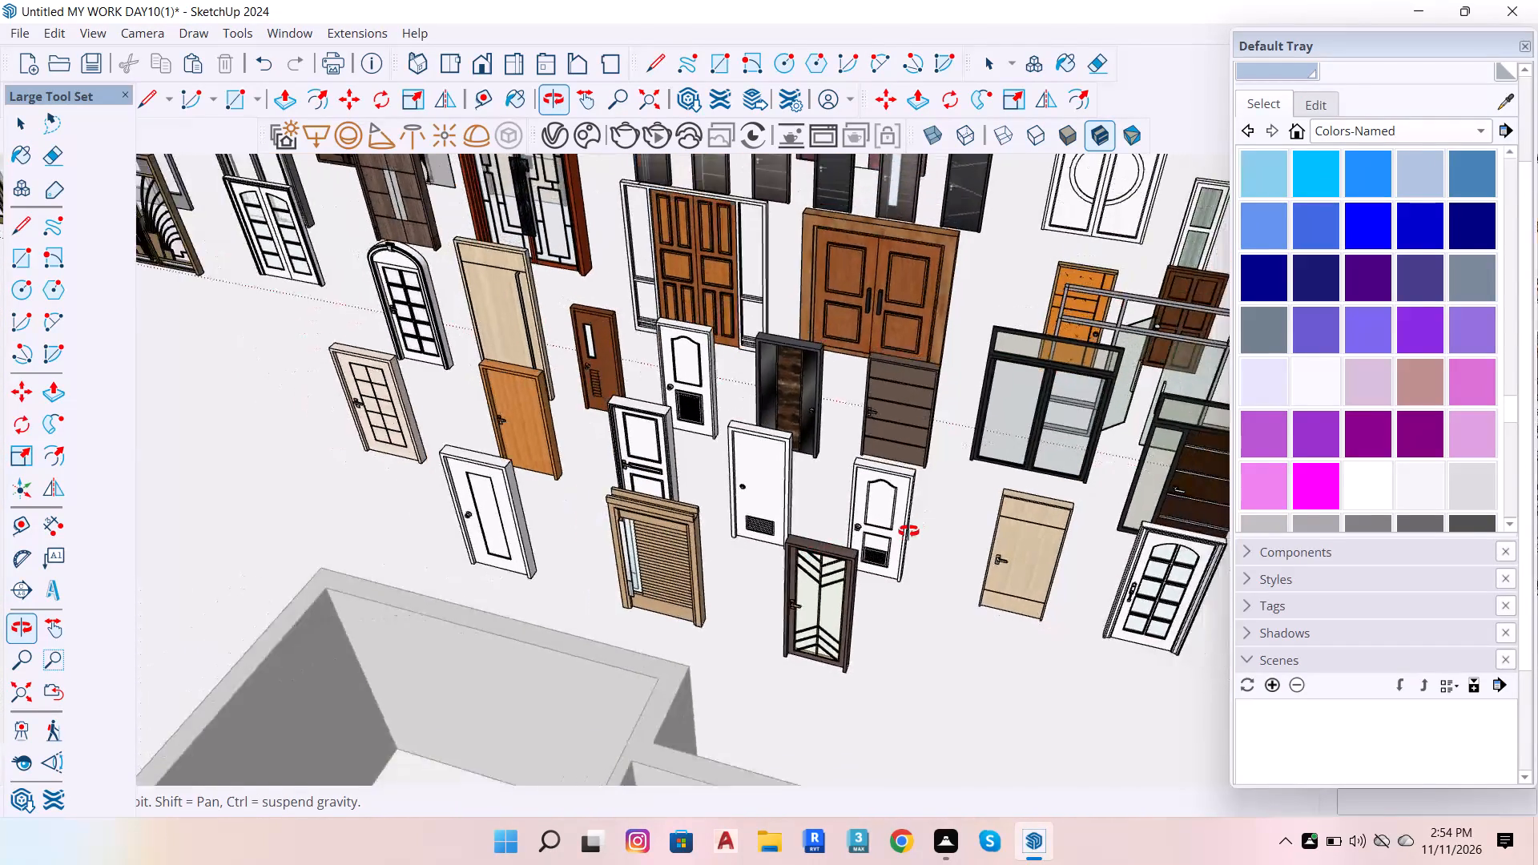
{"action": "scroll", "coordinate": [739, 574], "scroll_direction": "down", "scroll_amount": 19}
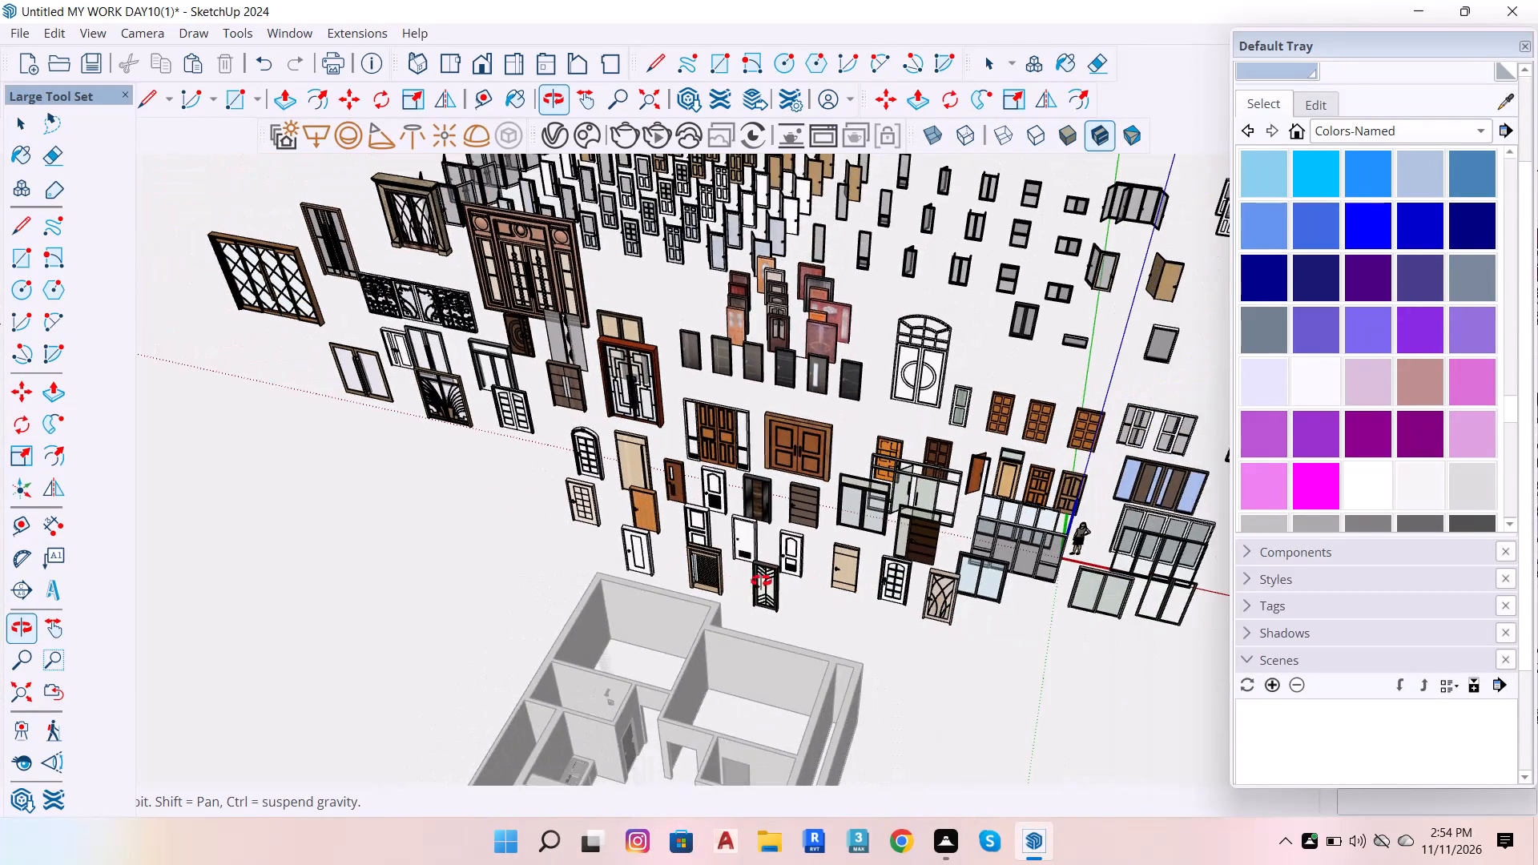
Examine the panelled wooden doors and the glazed entrance units in the middle rows of the collection.
{"action": "scroll", "coordinate": [1059, 441], "scroll_direction": "up", "scroll_amount": 12}
{"action": "scroll", "coordinate": [852, 461], "scroll_direction": "up", "scroll_amount": 5}
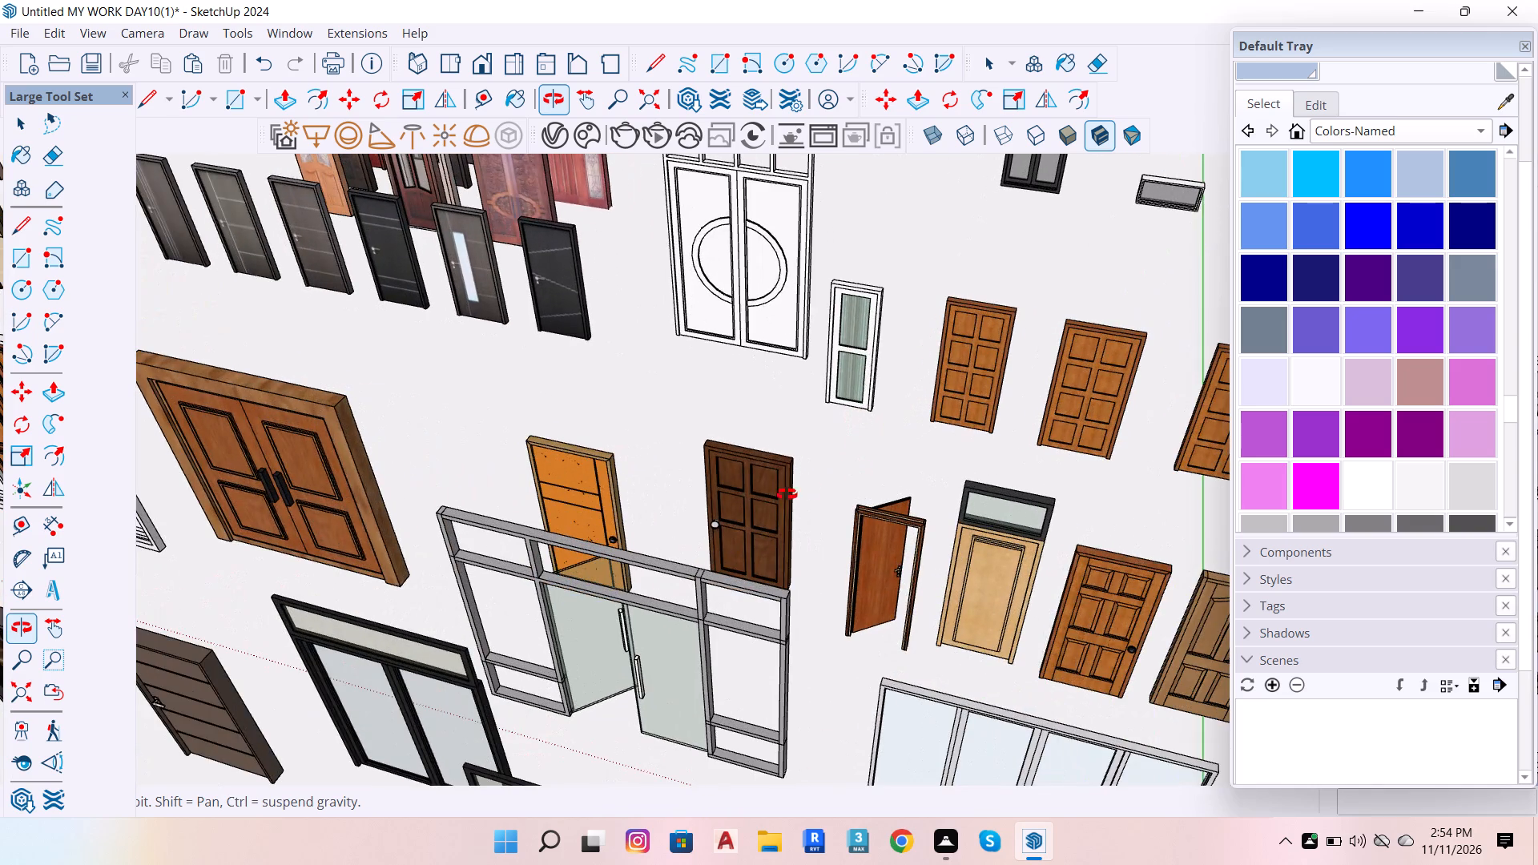
{"action": "scroll", "coordinate": [658, 492], "scroll_direction": "up", "scroll_amount": 6}
{"action": "scroll", "coordinate": [768, 468], "scroll_direction": "down", "scroll_amount": 6}
{"action": "scroll", "coordinate": [868, 461], "scroll_direction": "down", "scroll_amount": 7}
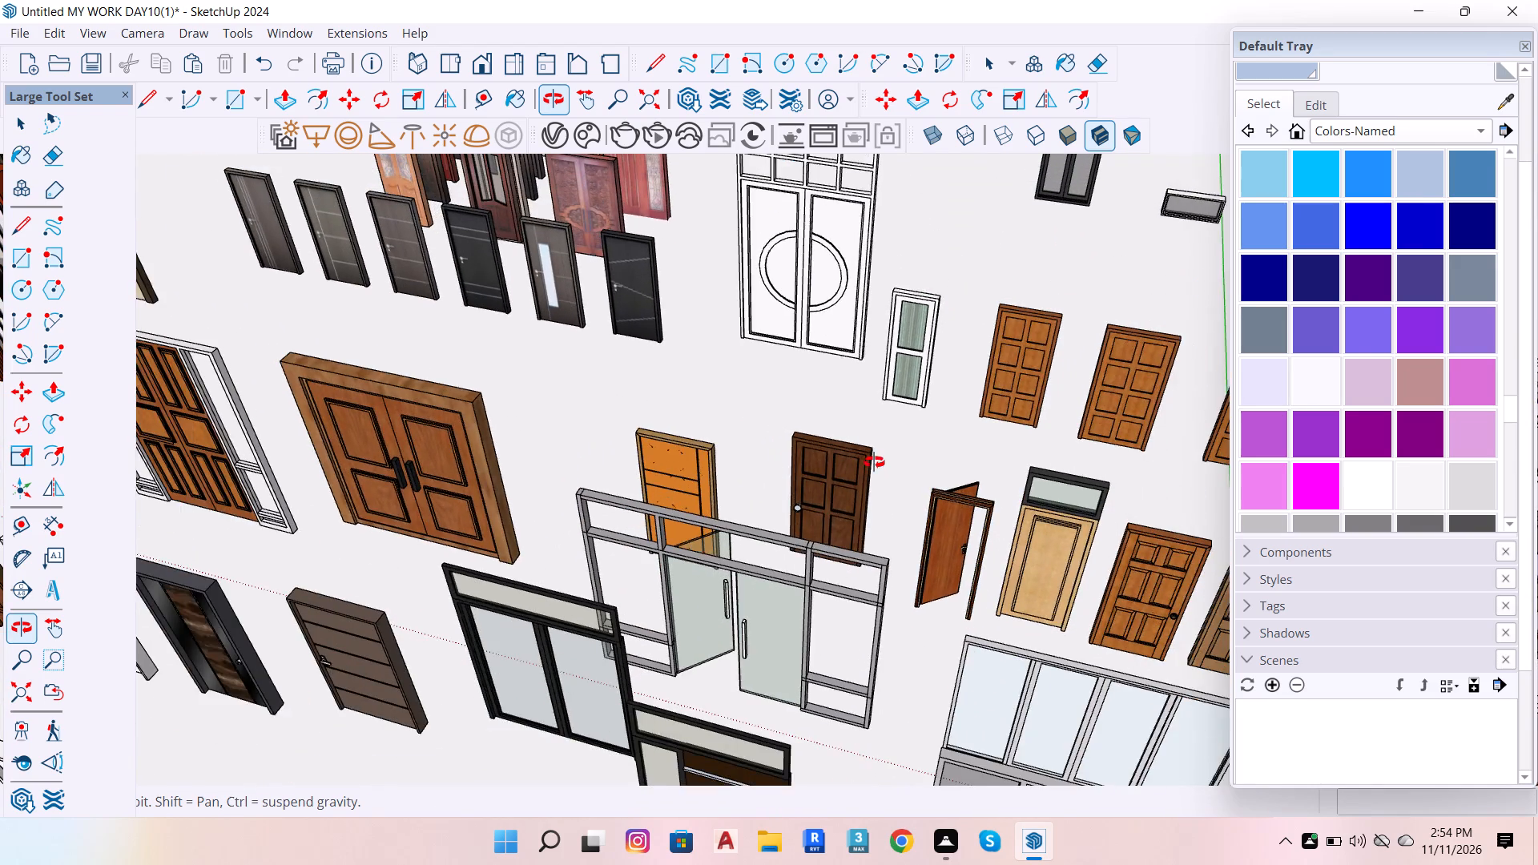
{"action": "scroll", "coordinate": [875, 464], "scroll_direction": "down", "scroll_amount": 5}
{"action": "scroll", "coordinate": [1061, 549], "scroll_direction": "up", "scroll_amount": 5}
{"action": "scroll", "coordinate": [950, 476], "scroll_direction": "down", "scroll_amount": 8}
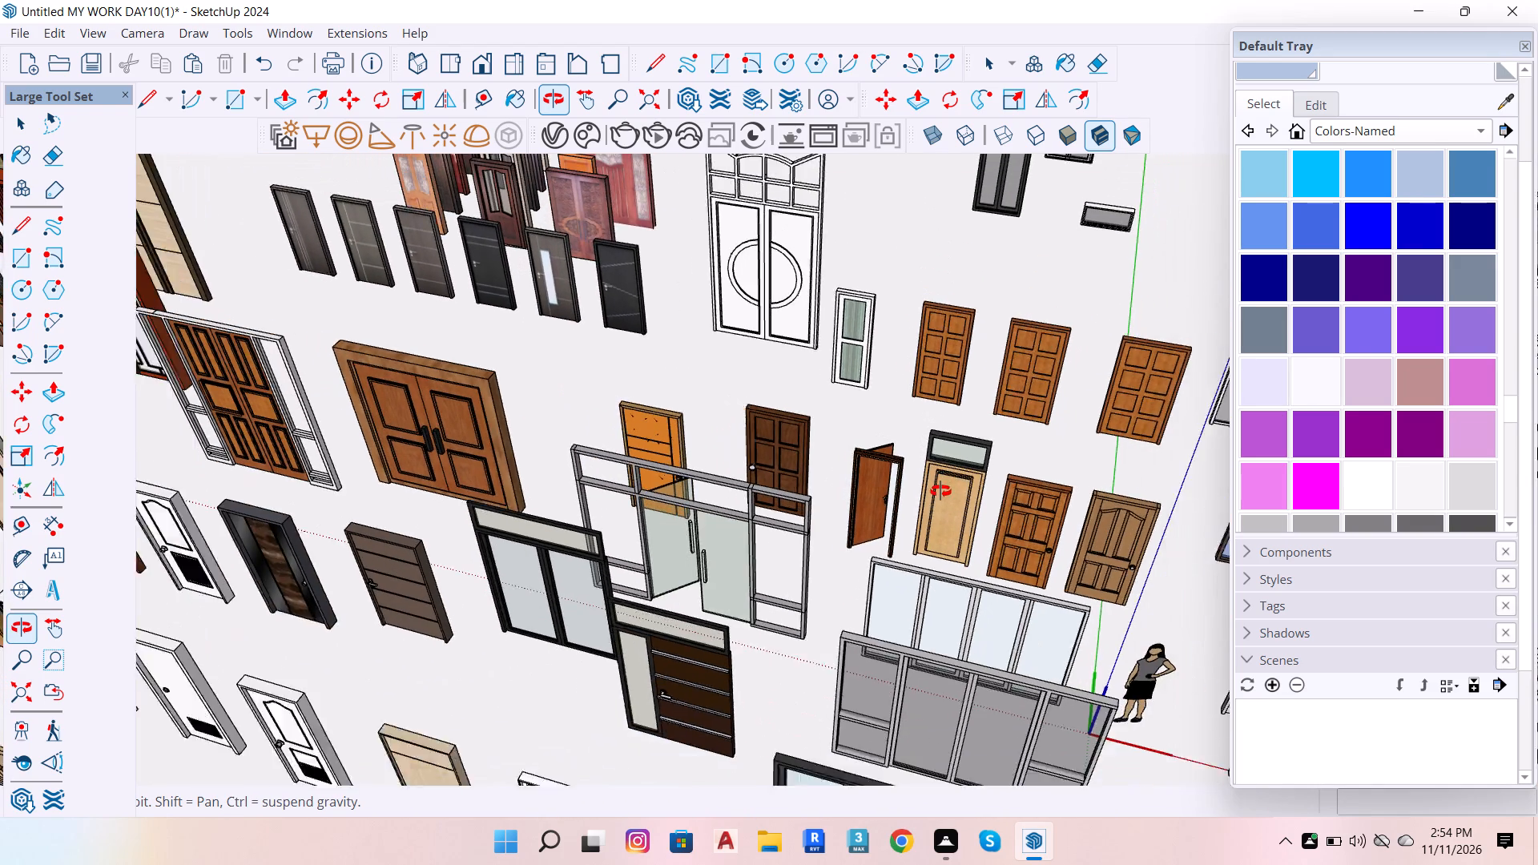
{"action": "scroll", "coordinate": [940, 491], "scroll_direction": "down", "scroll_amount": 2}
{"action": "scroll", "coordinate": [683, 294], "scroll_direction": "up", "scroll_amount": 4}
Examine the row of dark modern flush doors and the carved wooden doors standing behind them.
{"action": "left_click_drag", "start_coordinate": [670, 284], "coordinate": [779, 300]}
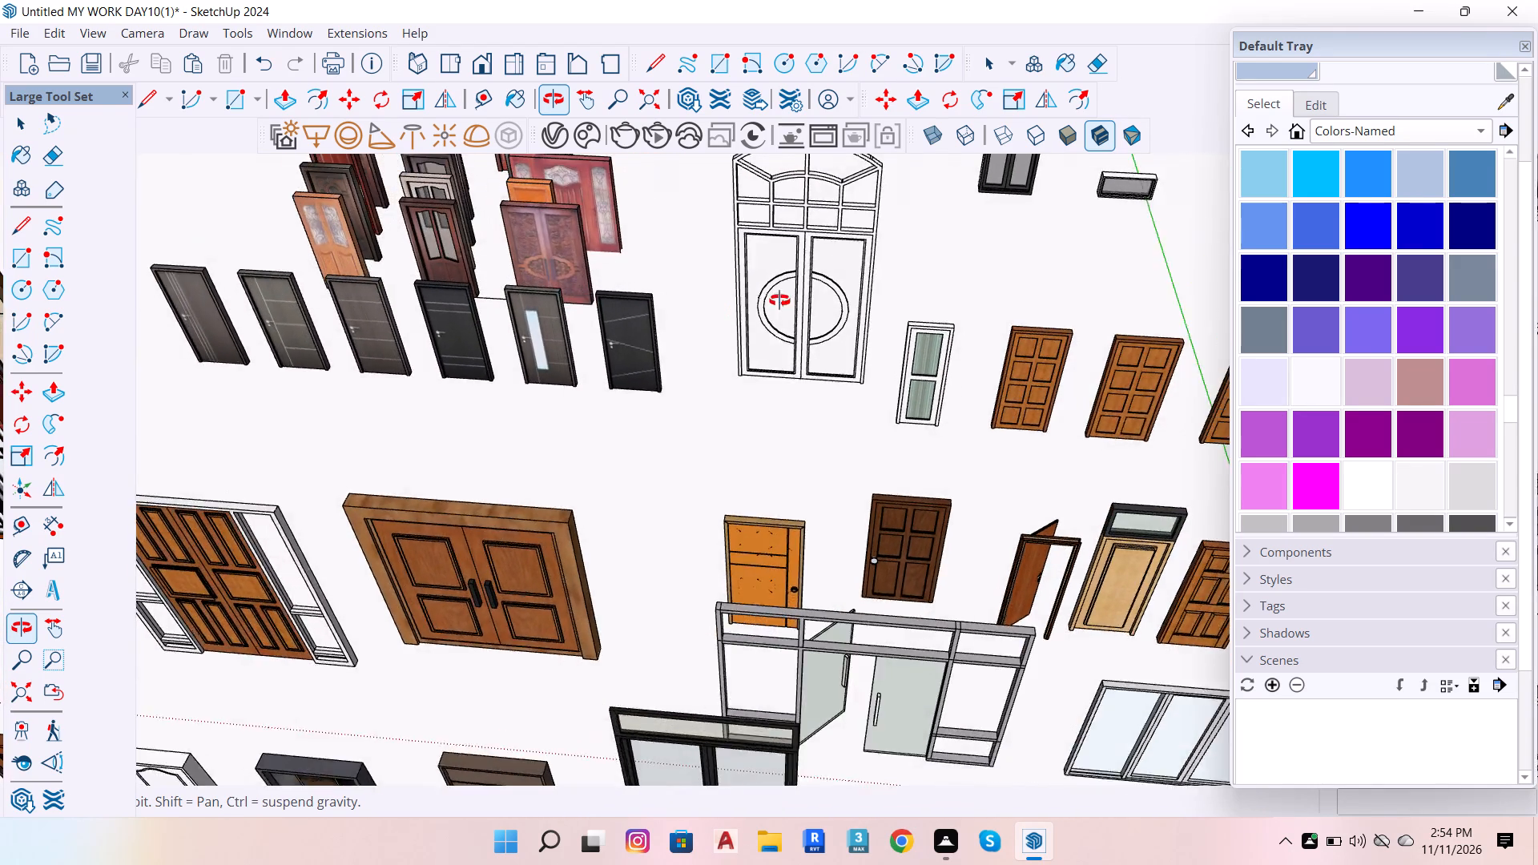
{"action": "left_click_drag", "start_coordinate": [779, 300], "coordinate": [783, 298]}
{"action": "scroll", "coordinate": [791, 304], "scroll_direction": "down", "scroll_amount": 6}
{"action": "scroll", "coordinate": [475, 235], "scroll_direction": "up", "scroll_amount": 5}
{"action": "scroll", "coordinate": [395, 292], "scroll_direction": "up", "scroll_amount": 4}
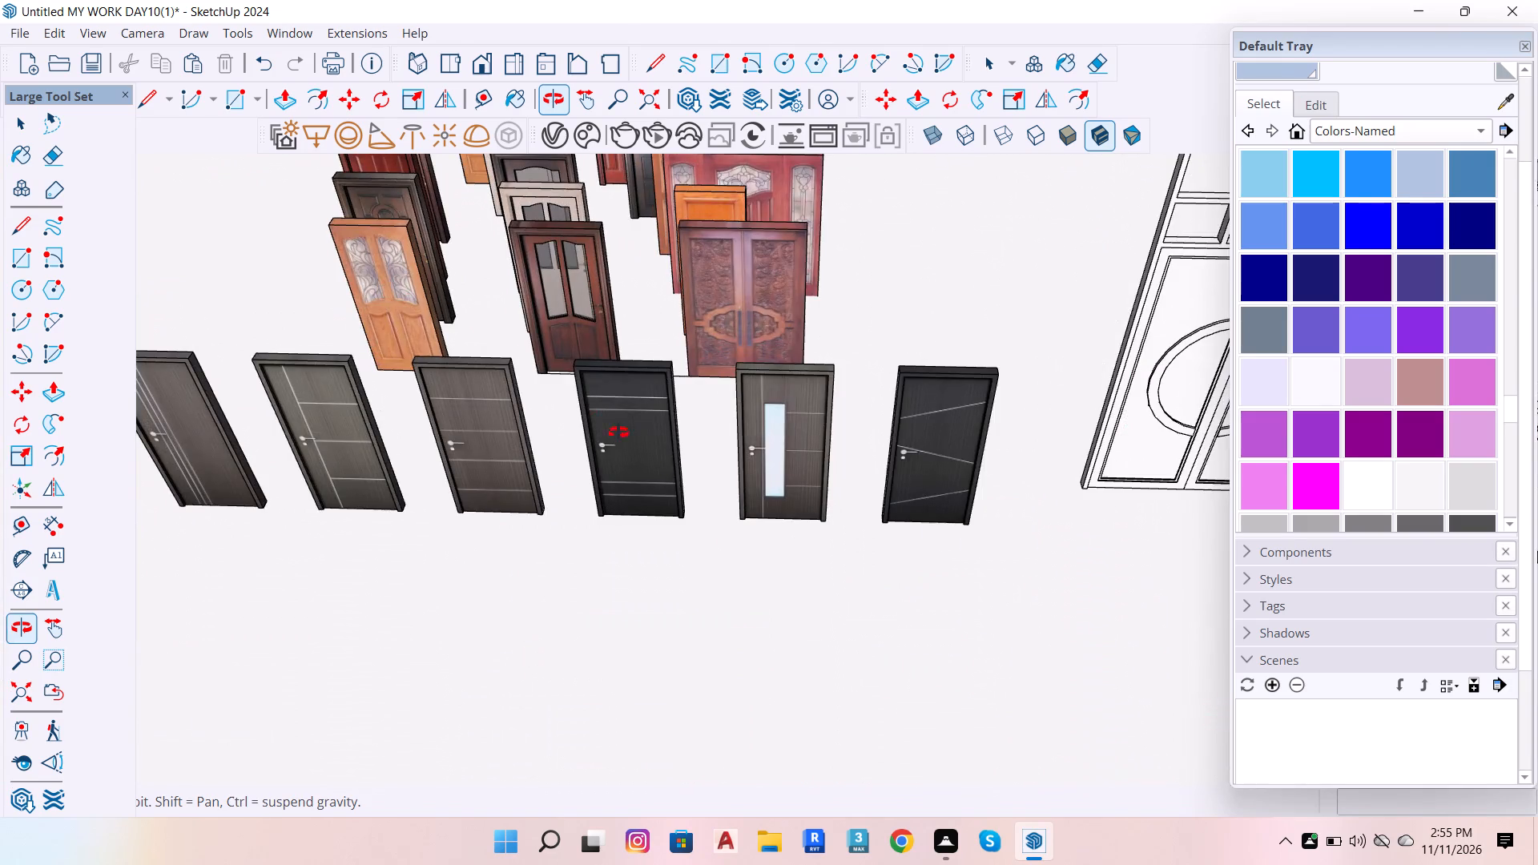
{"action": "scroll", "coordinate": [716, 512], "scroll_direction": "down", "scroll_amount": 6}
{"action": "scroll", "coordinate": [783, 598], "scroll_direction": "down", "scroll_amount": 4}
{"action": "scroll", "coordinate": [622, 318], "scroll_direction": "up", "scroll_amount": 6}
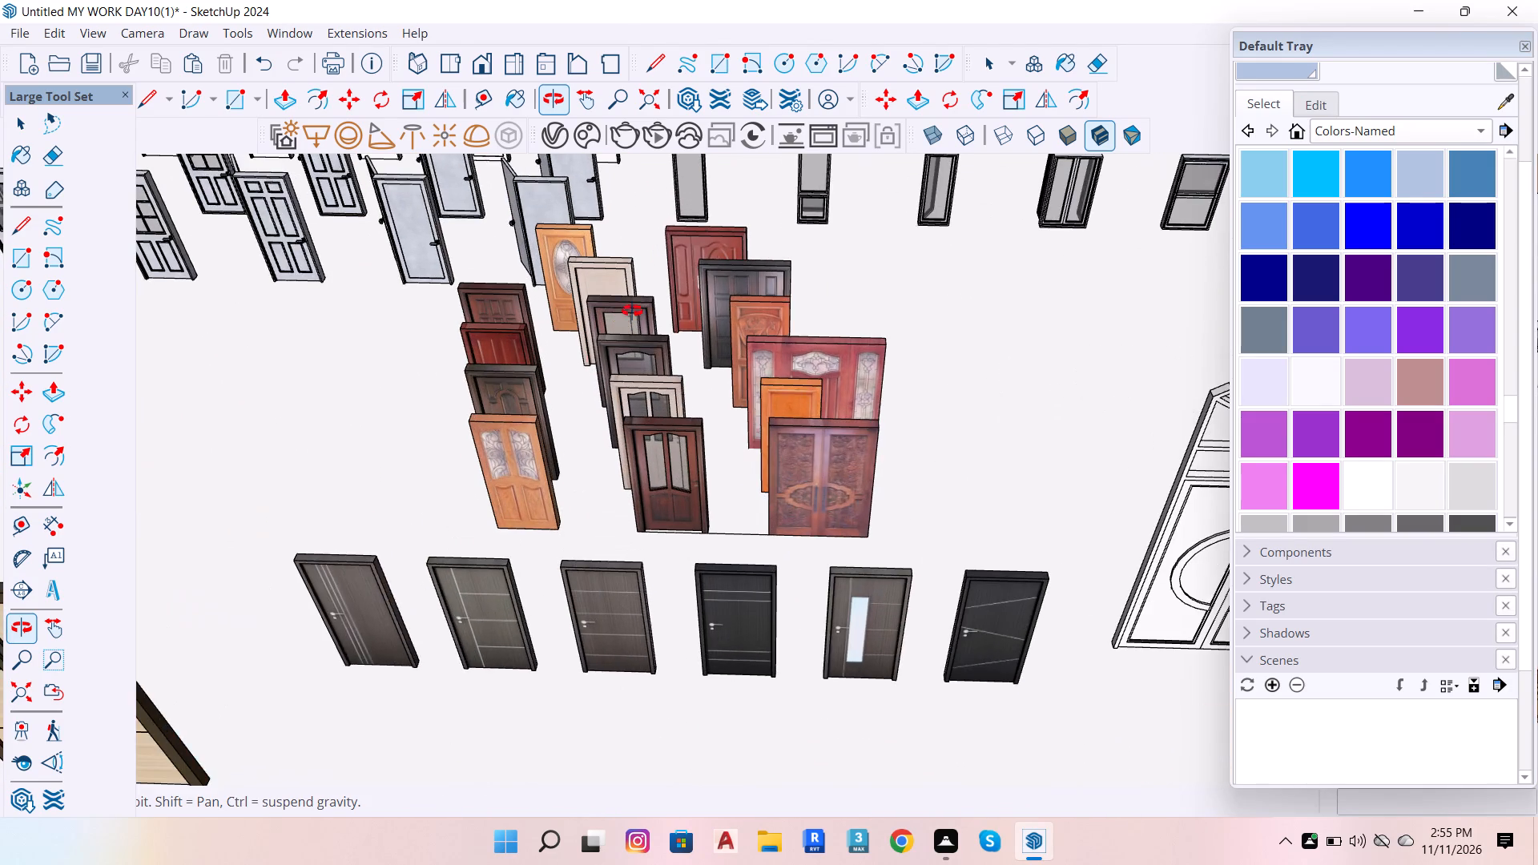
{"action": "scroll", "coordinate": [645, 306], "scroll_direction": "up", "scroll_amount": 4}
{"action": "scroll", "coordinate": [677, 379], "scroll_direction": "down", "scroll_amount": 11}
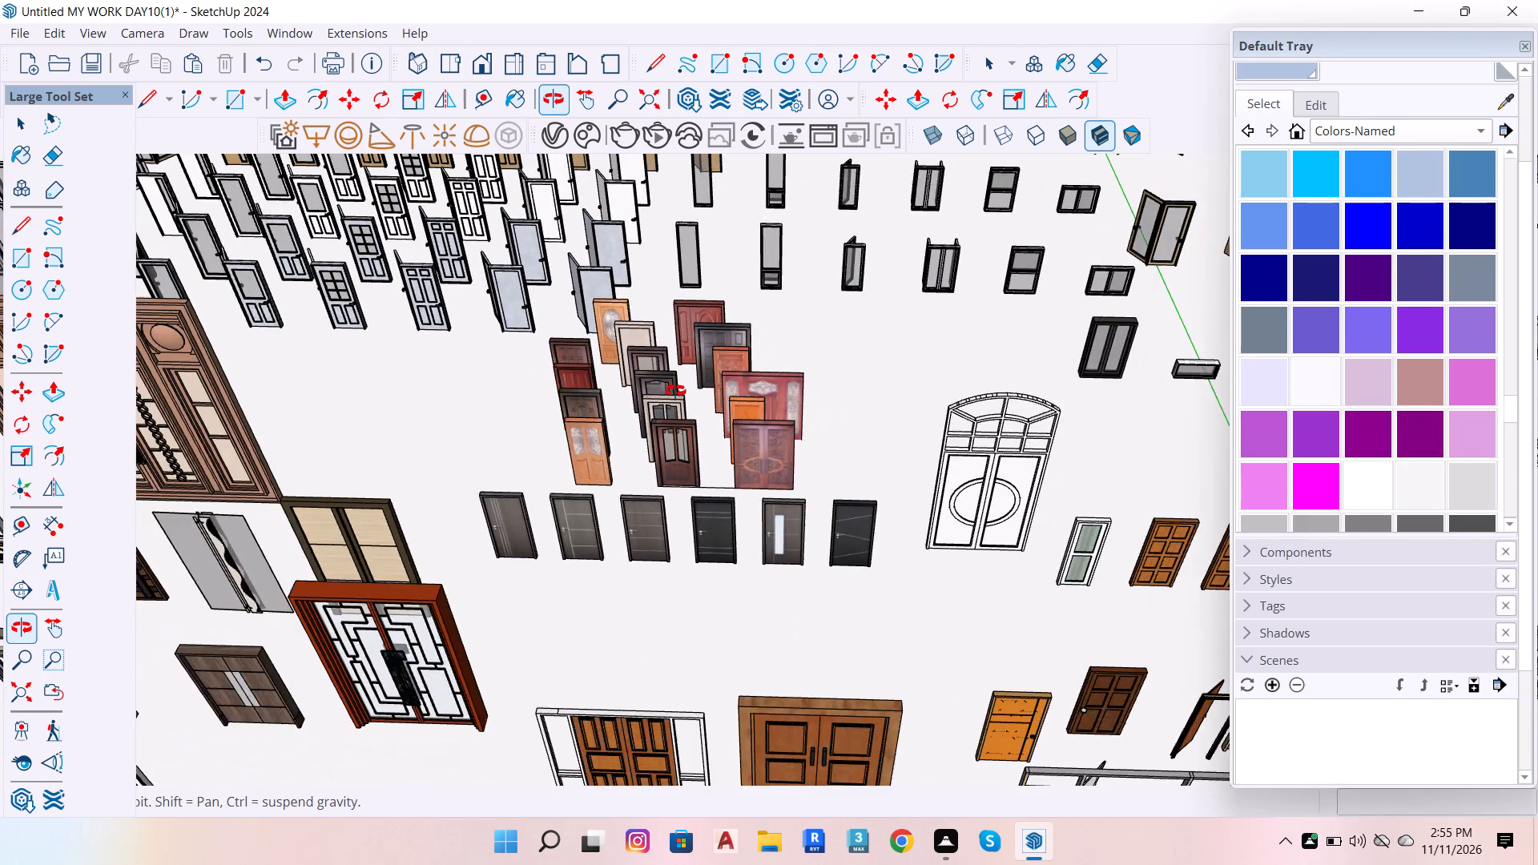
Survey the whole collection, looking closely at the rear rows of white doors and shuttered windows beyond the green axis.
{"action": "scroll", "coordinate": [675, 391], "scroll_direction": "down", "scroll_amount": 18}
{"action": "scroll", "coordinate": [672, 459], "scroll_direction": "down", "scroll_amount": 14}
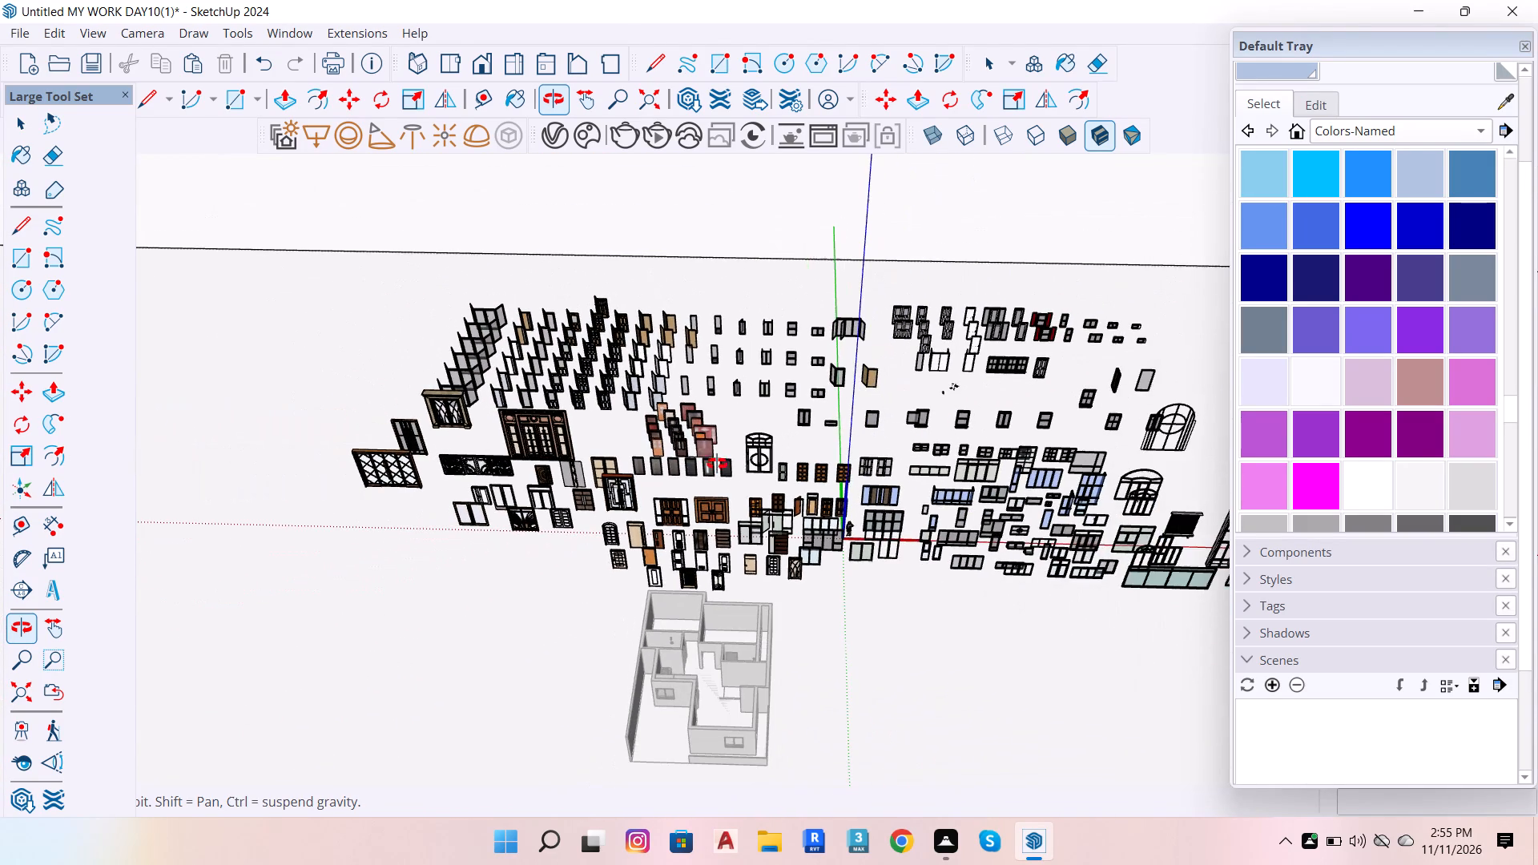
{"action": "scroll", "coordinate": [1080, 266], "scroll_direction": "up", "scroll_amount": 10}
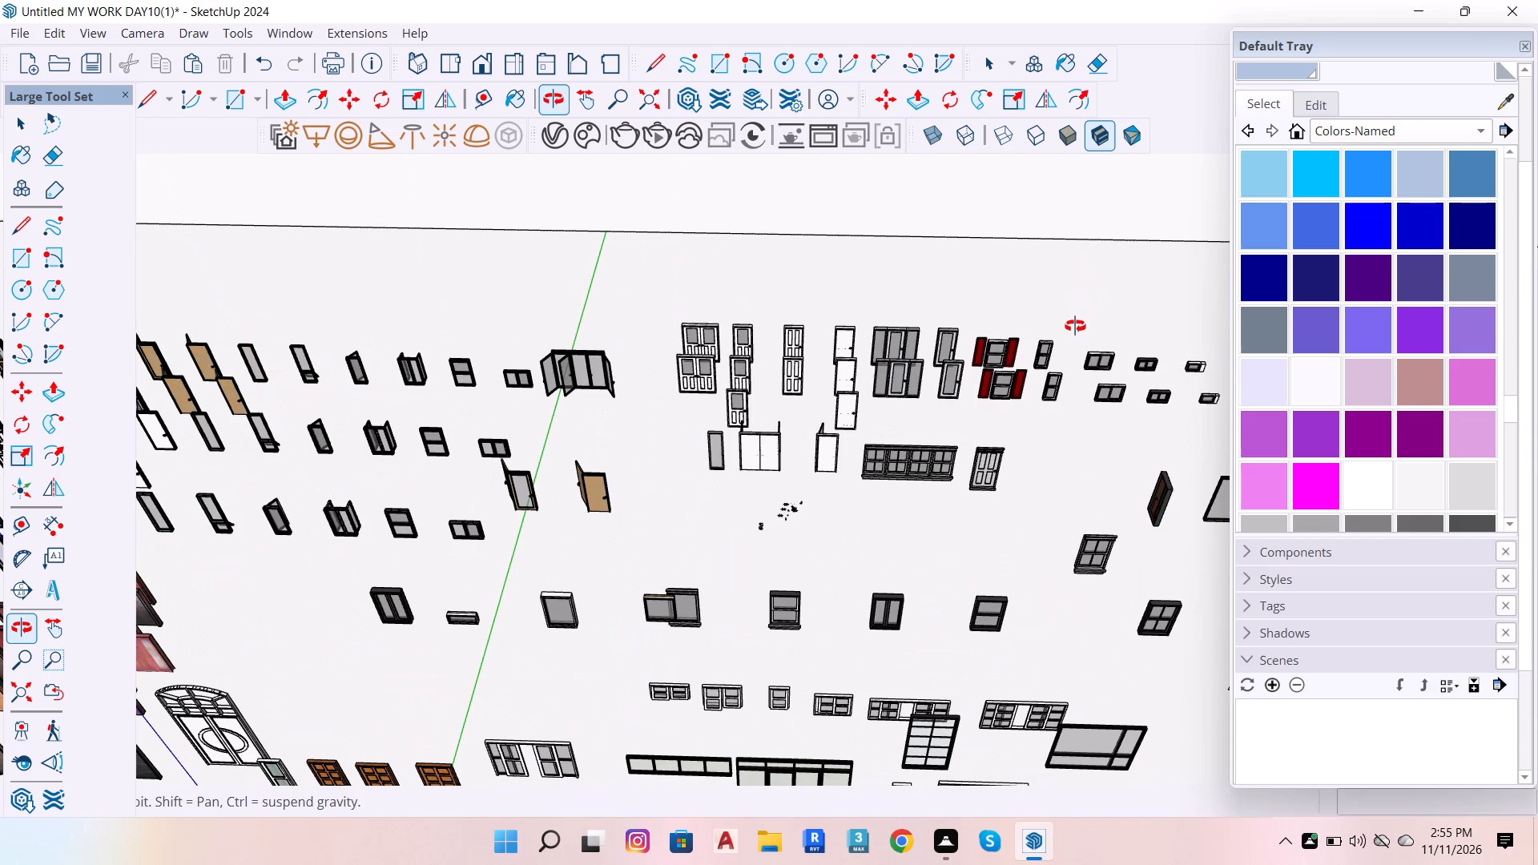
{"action": "scroll", "coordinate": [856, 348], "scroll_direction": "up", "scroll_amount": 6}
{"action": "scroll", "coordinate": [693, 383], "scroll_direction": "up", "scroll_amount": 7}
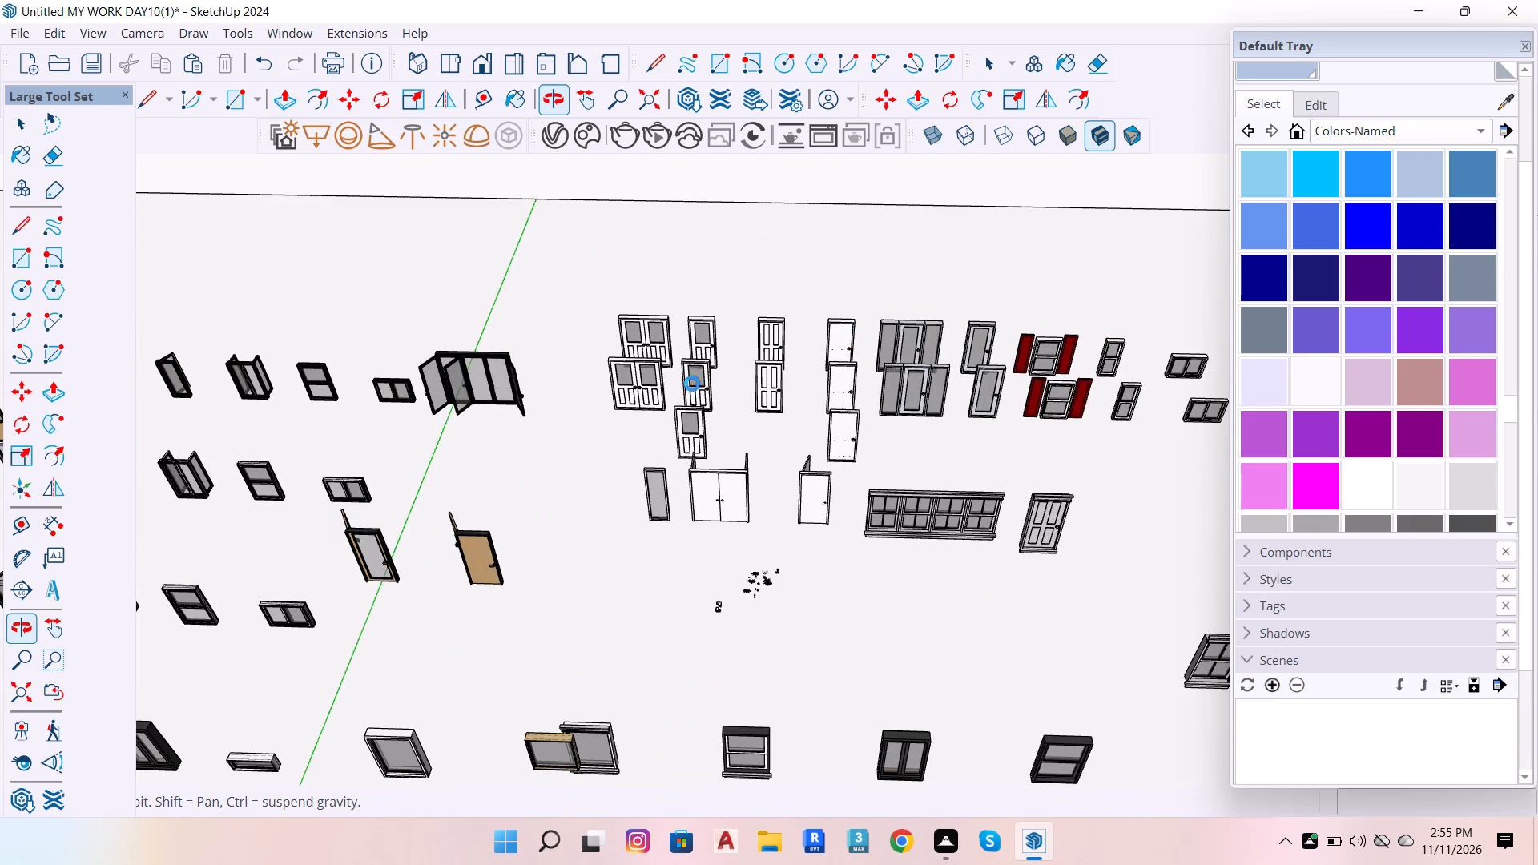
{"action": "scroll", "coordinate": [715, 475], "scroll_direction": "up", "scroll_amount": 2}
{"action": "left_click", "coordinate": [732, 458]}
Undo the recent operations back to before the import, removing the door and window collection from the model.
{"action": "key", "text": "ctrl+z"}
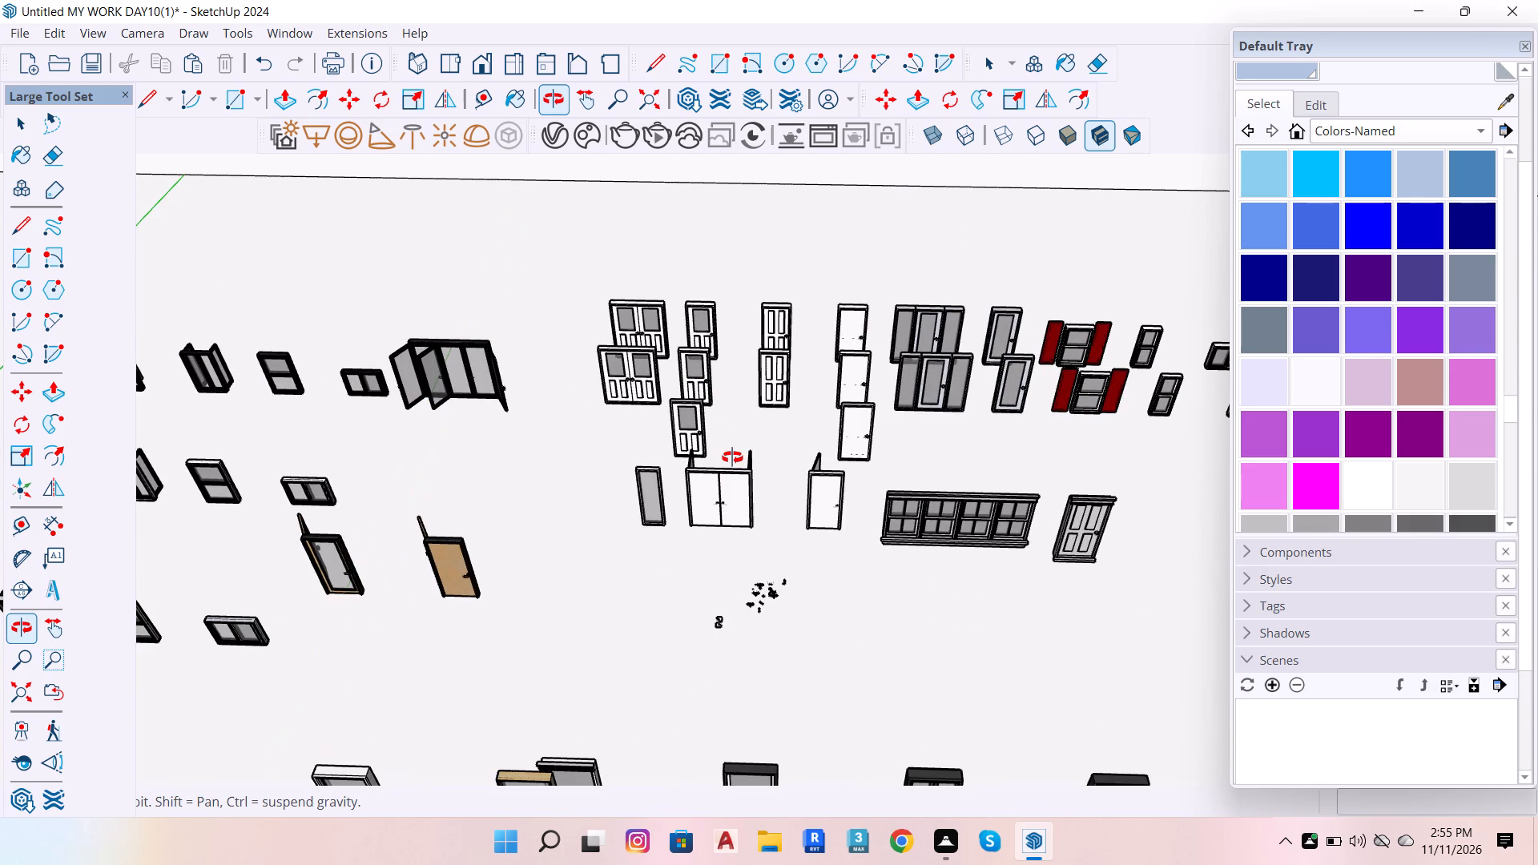
{"action": "key", "text": "ctrl+z"}
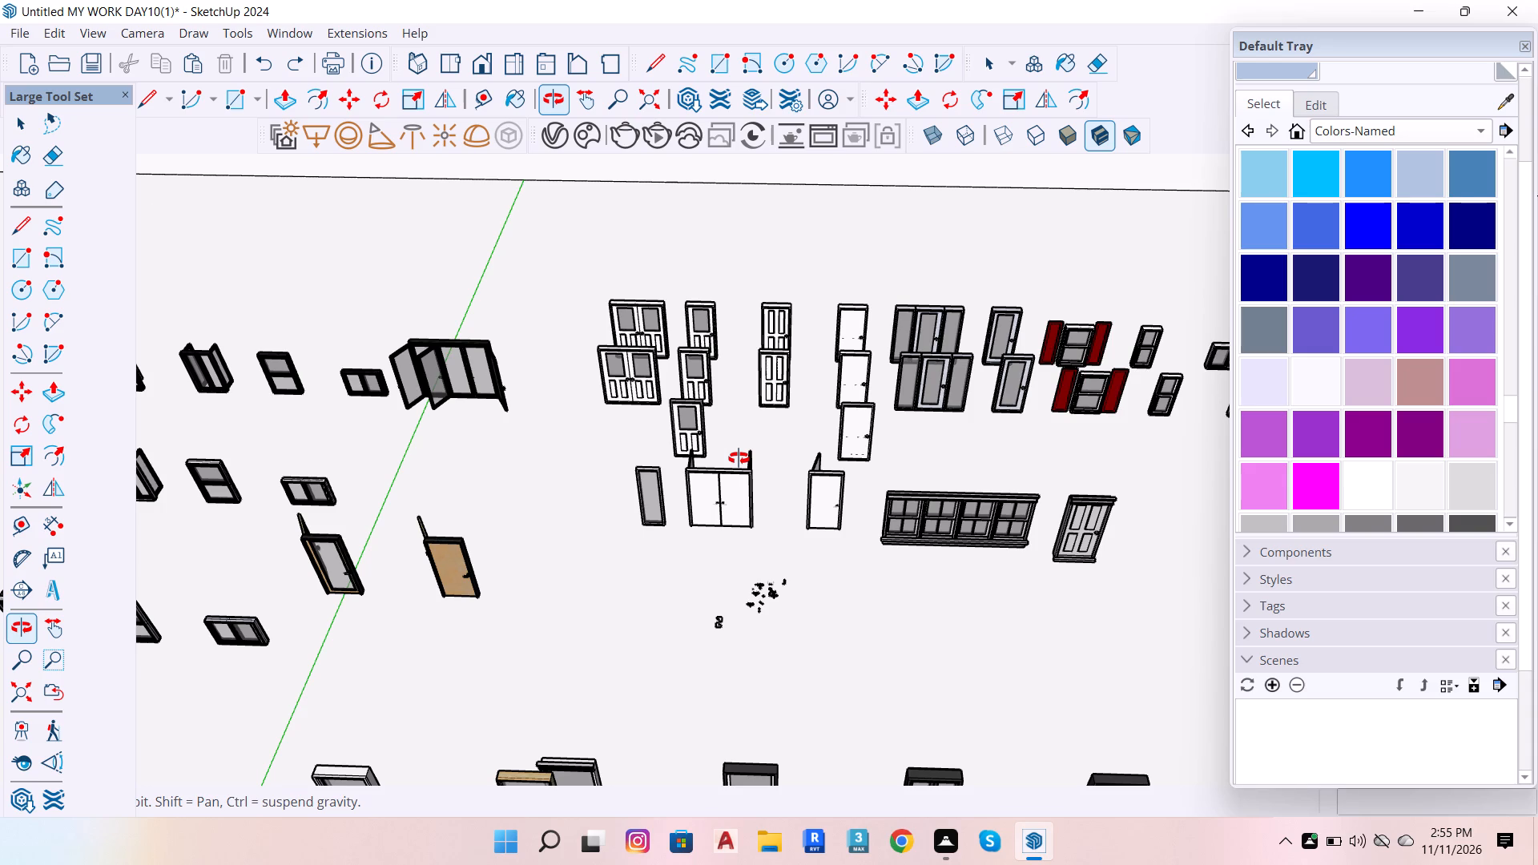
{"action": "key", "text": "ctrl+z"}
{"action": "key", "text": "ctrl+z"}
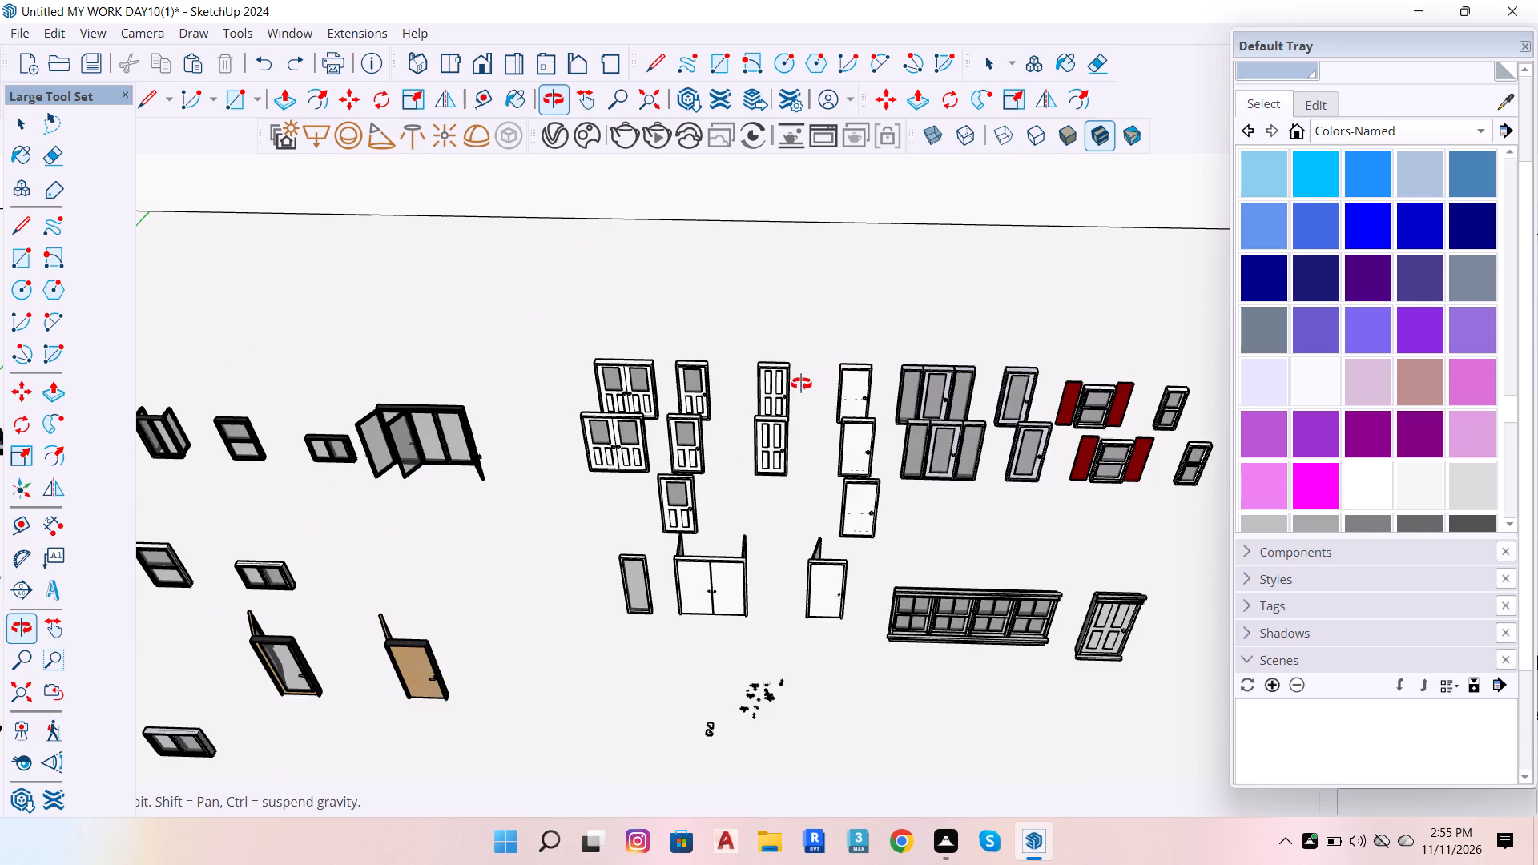
{"action": "key", "text": "ctrl+z"}
Inspect the house's room layout from above, including the living area and the bathroom and kitchen fittings.
{"action": "scroll", "coordinate": [843, 287], "scroll_direction": "down", "scroll_amount": 6}
{"action": "scroll", "coordinate": [810, 372], "scroll_direction": "down", "scroll_amount": 20}
{"action": "scroll", "coordinate": [810, 372], "scroll_direction": "down", "scroll_amount": 4}
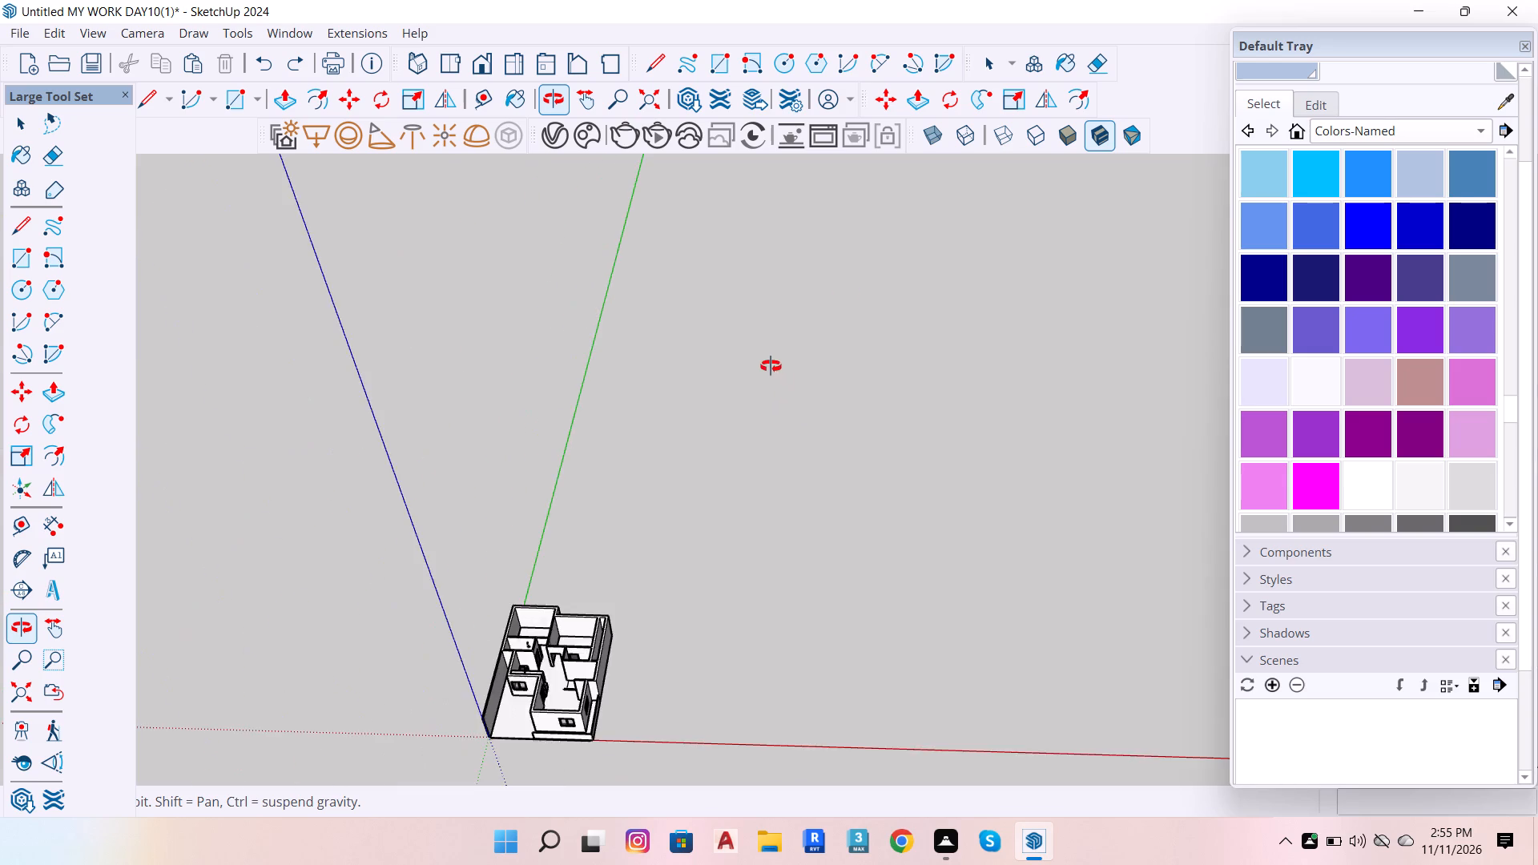
{"action": "scroll", "coordinate": [771, 366], "scroll_direction": "down", "scroll_amount": 3}
{"action": "scroll", "coordinate": [590, 605], "scroll_direction": "up", "scroll_amount": 15}
{"action": "scroll", "coordinate": [657, 609], "scroll_direction": "up", "scroll_amount": 11}
{"action": "left_click_drag", "start_coordinate": [664, 533], "coordinate": [700, 415]}
{"action": "scroll", "coordinate": [663, 430], "scroll_direction": "up", "scroll_amount": 4}
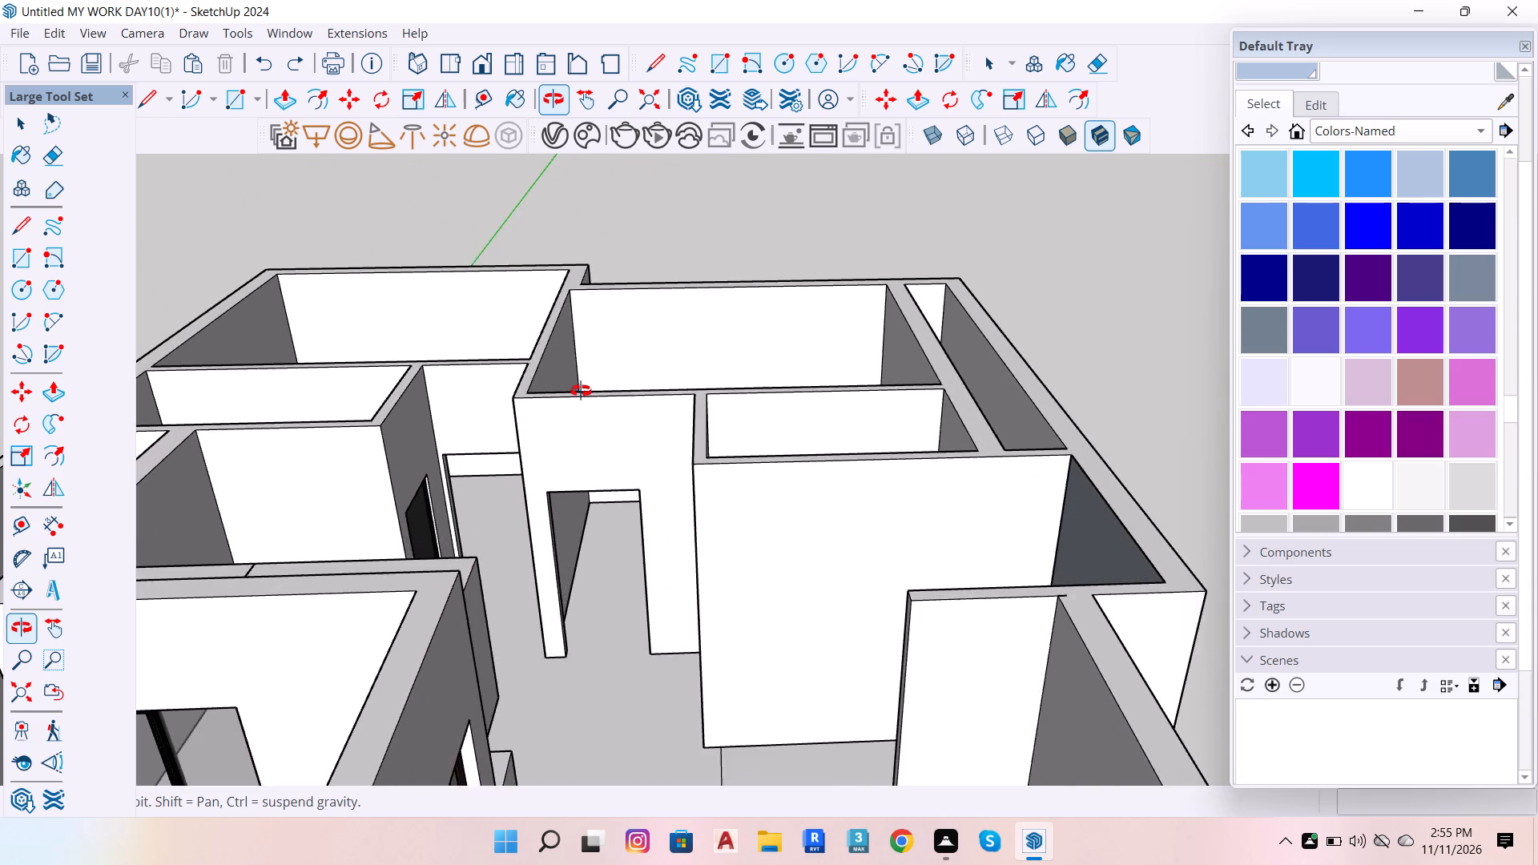
{"action": "scroll", "coordinate": [581, 391], "scroll_direction": "down", "scroll_amount": 7}
{"action": "scroll", "coordinate": [673, 468], "scroll_direction": "down", "scroll_amount": 7}
{"action": "scroll", "coordinate": [558, 505], "scroll_direction": "down", "scroll_amount": 5}
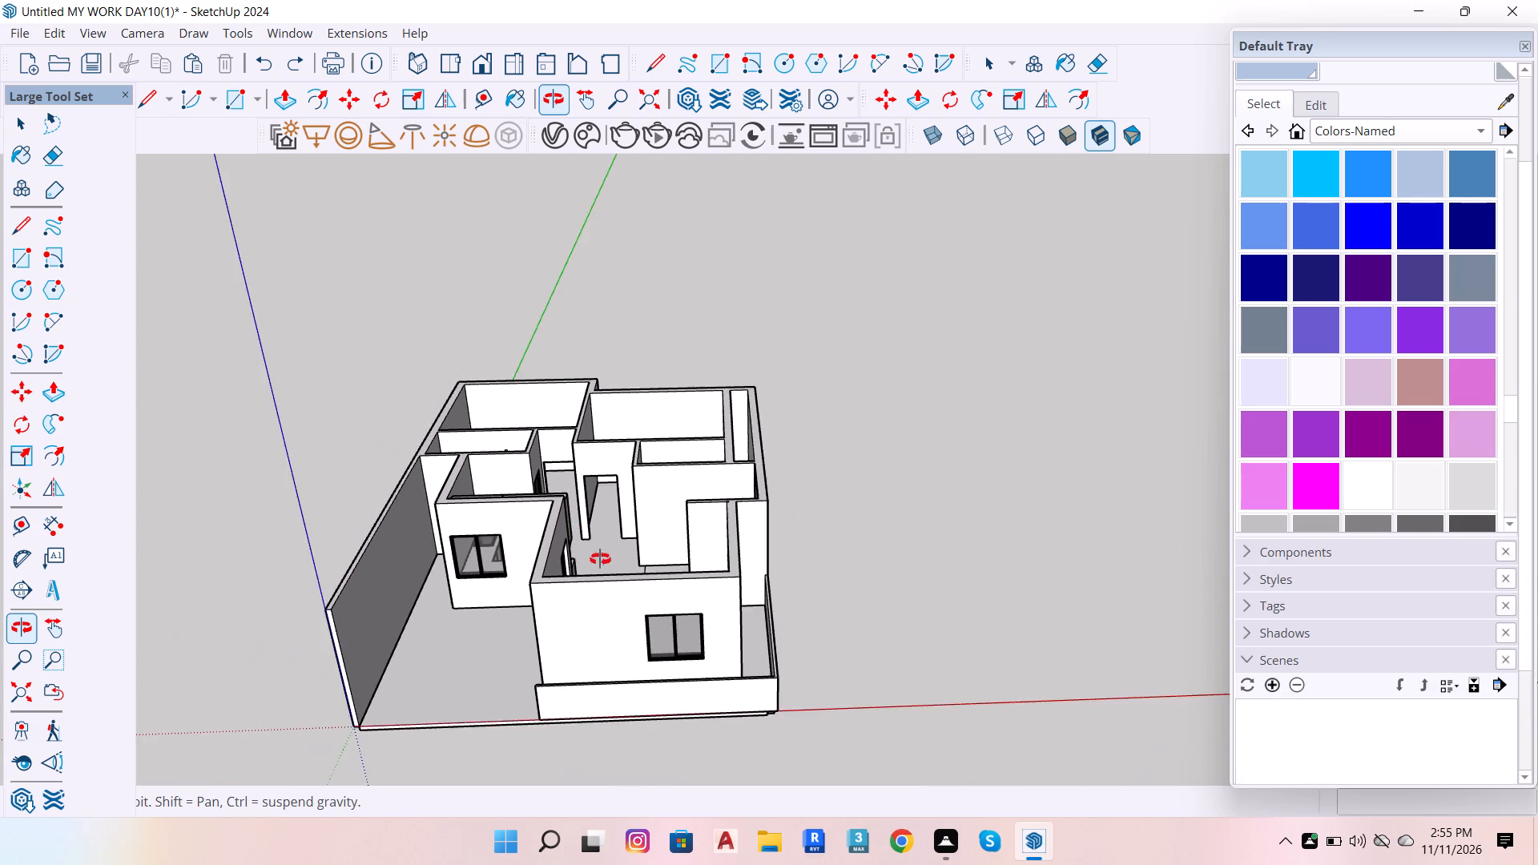
{"action": "scroll", "coordinate": [644, 655], "scroll_direction": "up", "scroll_amount": 5}
{"action": "left_click_drag", "start_coordinate": [608, 530], "coordinate": [630, 736]}
{"action": "left_click_drag", "start_coordinate": [661, 662], "coordinate": [678, 670]}
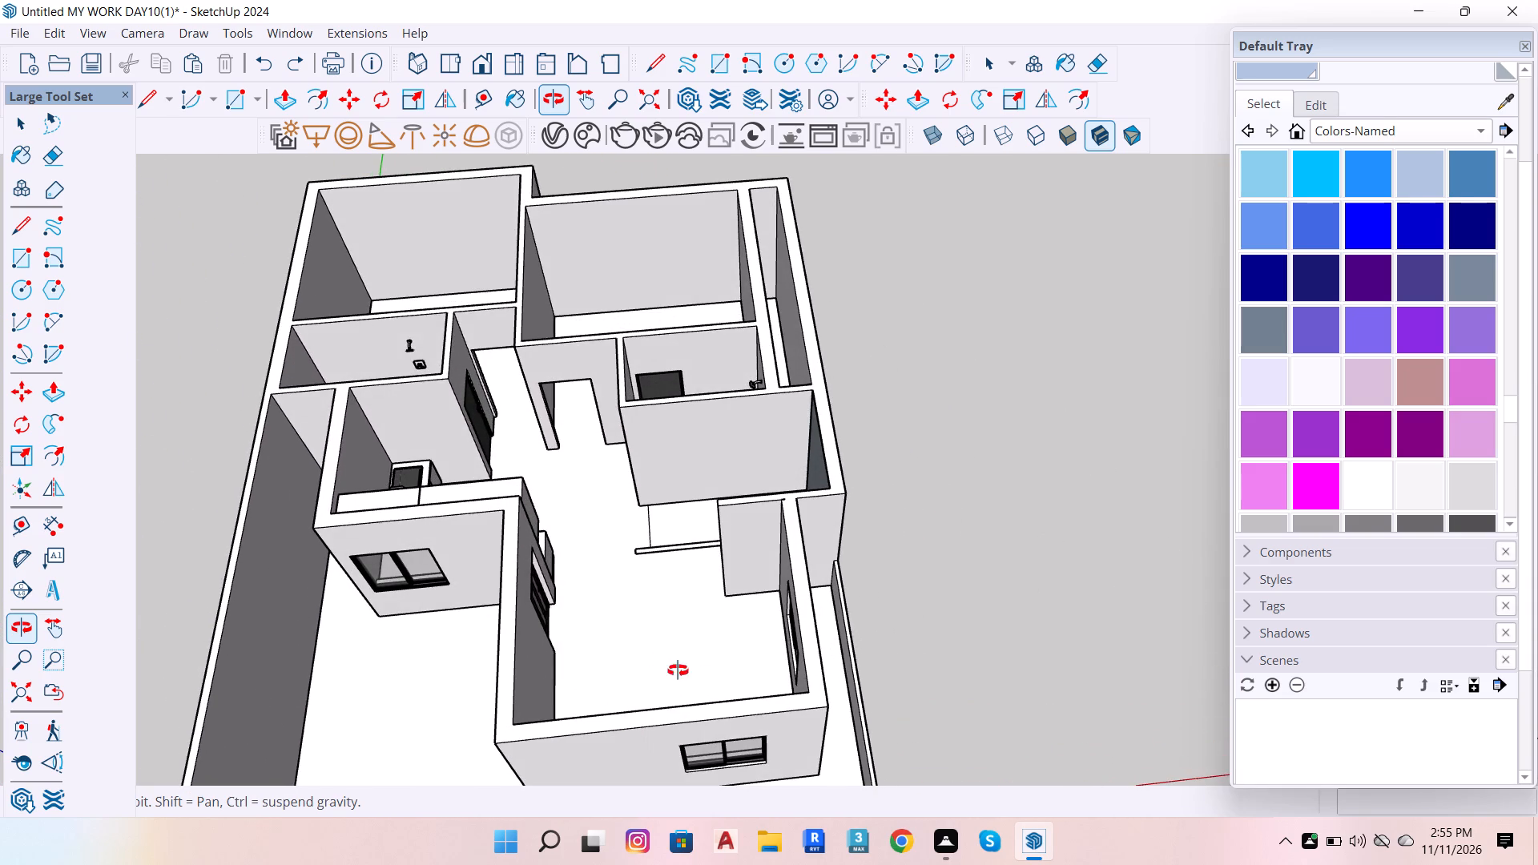
{"action": "left_click_drag", "start_coordinate": [678, 670], "coordinate": [965, 703]}
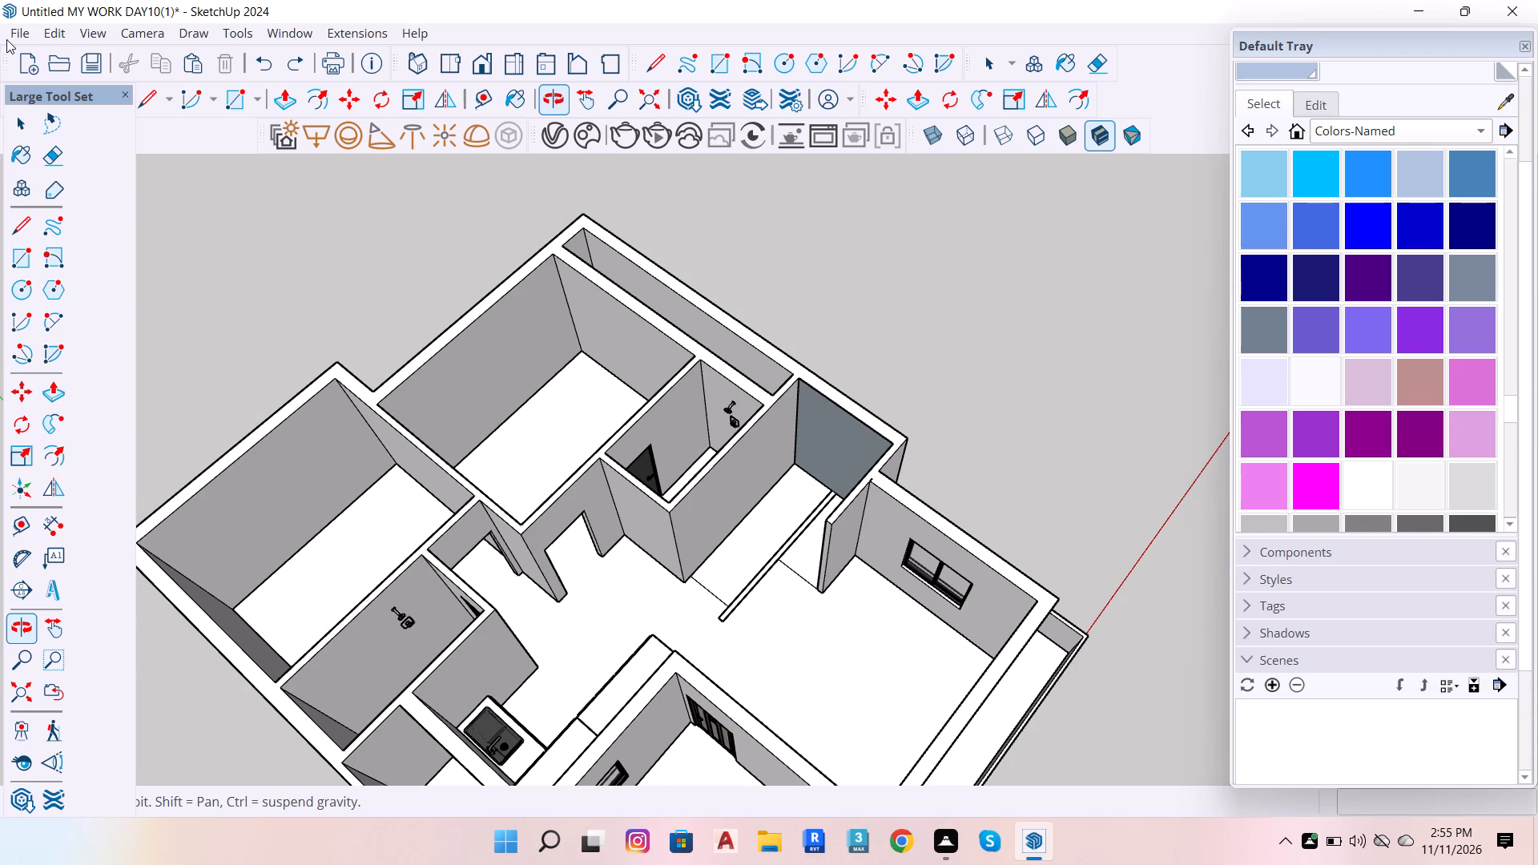
Search the Downloads folder for "sofa" to find a sofa model to import.
{"action": "left_click", "coordinate": [6, 39]}
{"action": "left_click", "coordinate": [105, 320]}
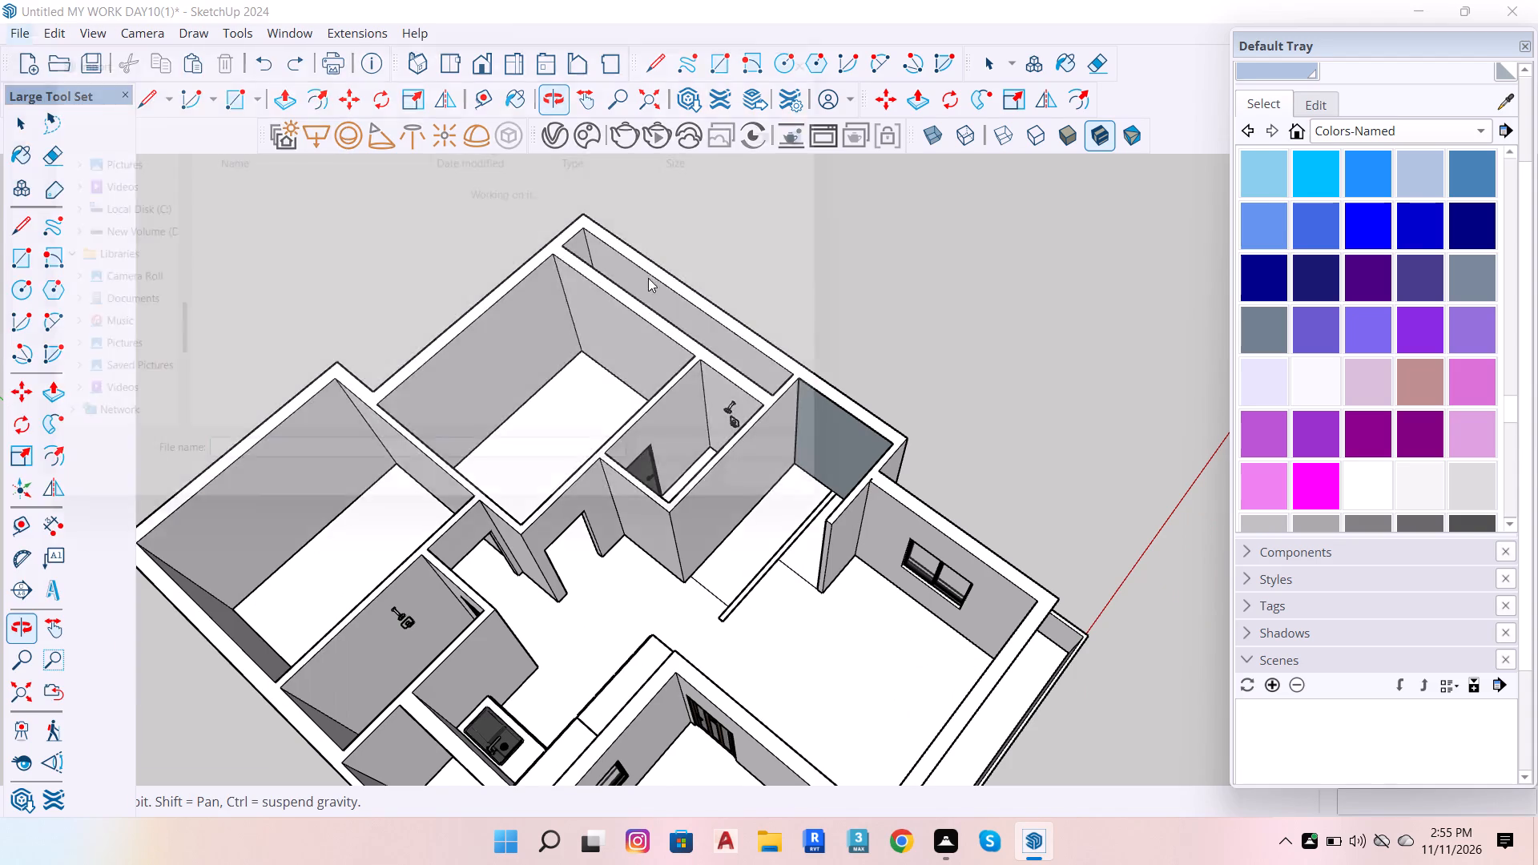
{"action": "scroll", "coordinate": [767, 287], "scroll_direction": "down", "scroll_amount": 19}
{"action": "scroll", "coordinate": [693, 282], "scroll_direction": "down", "scroll_amount": 5}
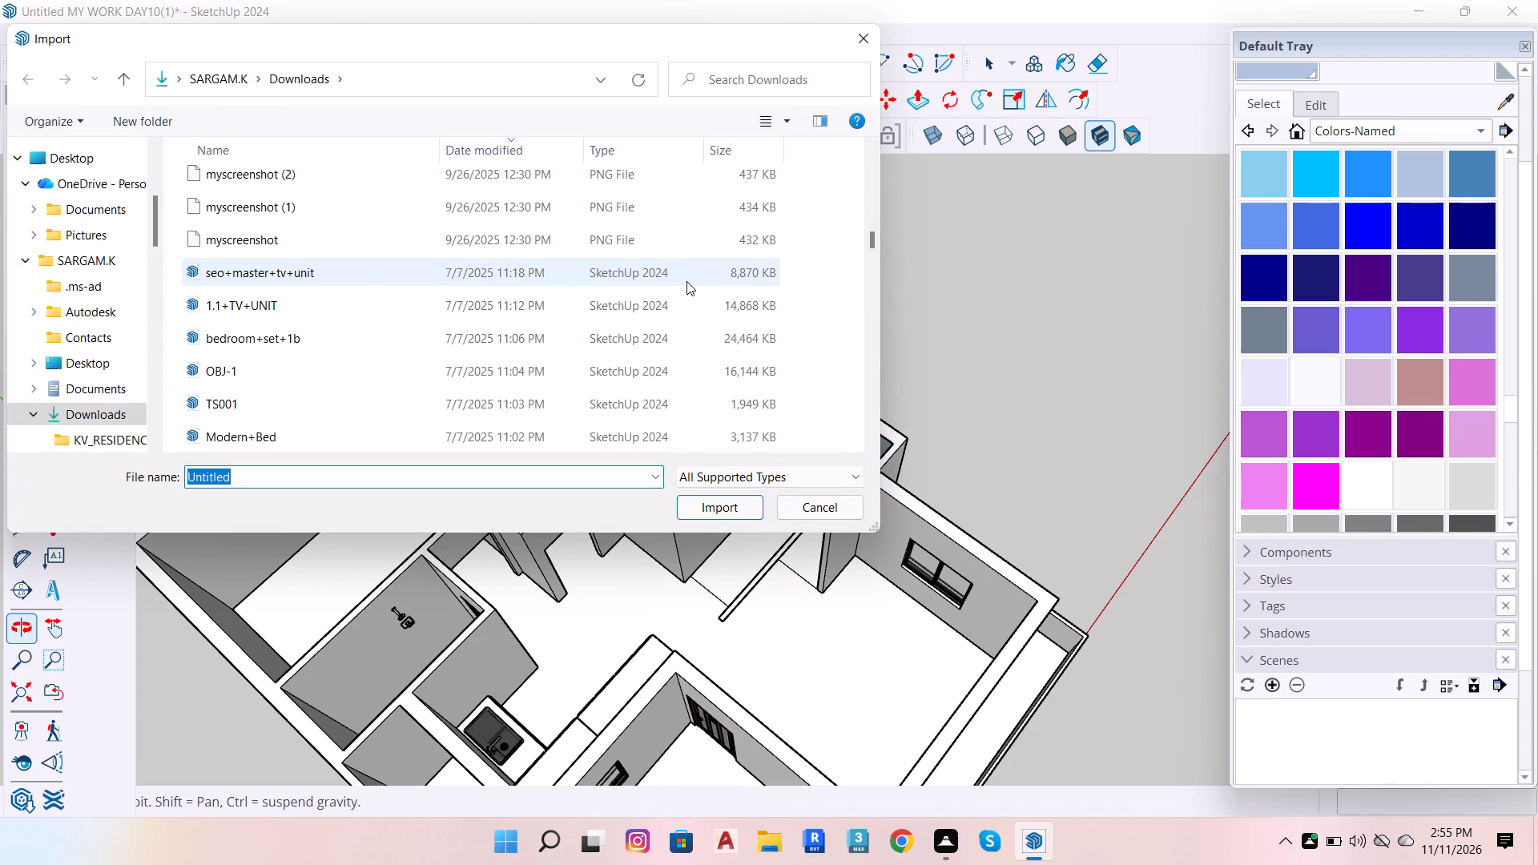
{"action": "scroll", "coordinate": [682, 277], "scroll_direction": "down", "scroll_amount": 2}
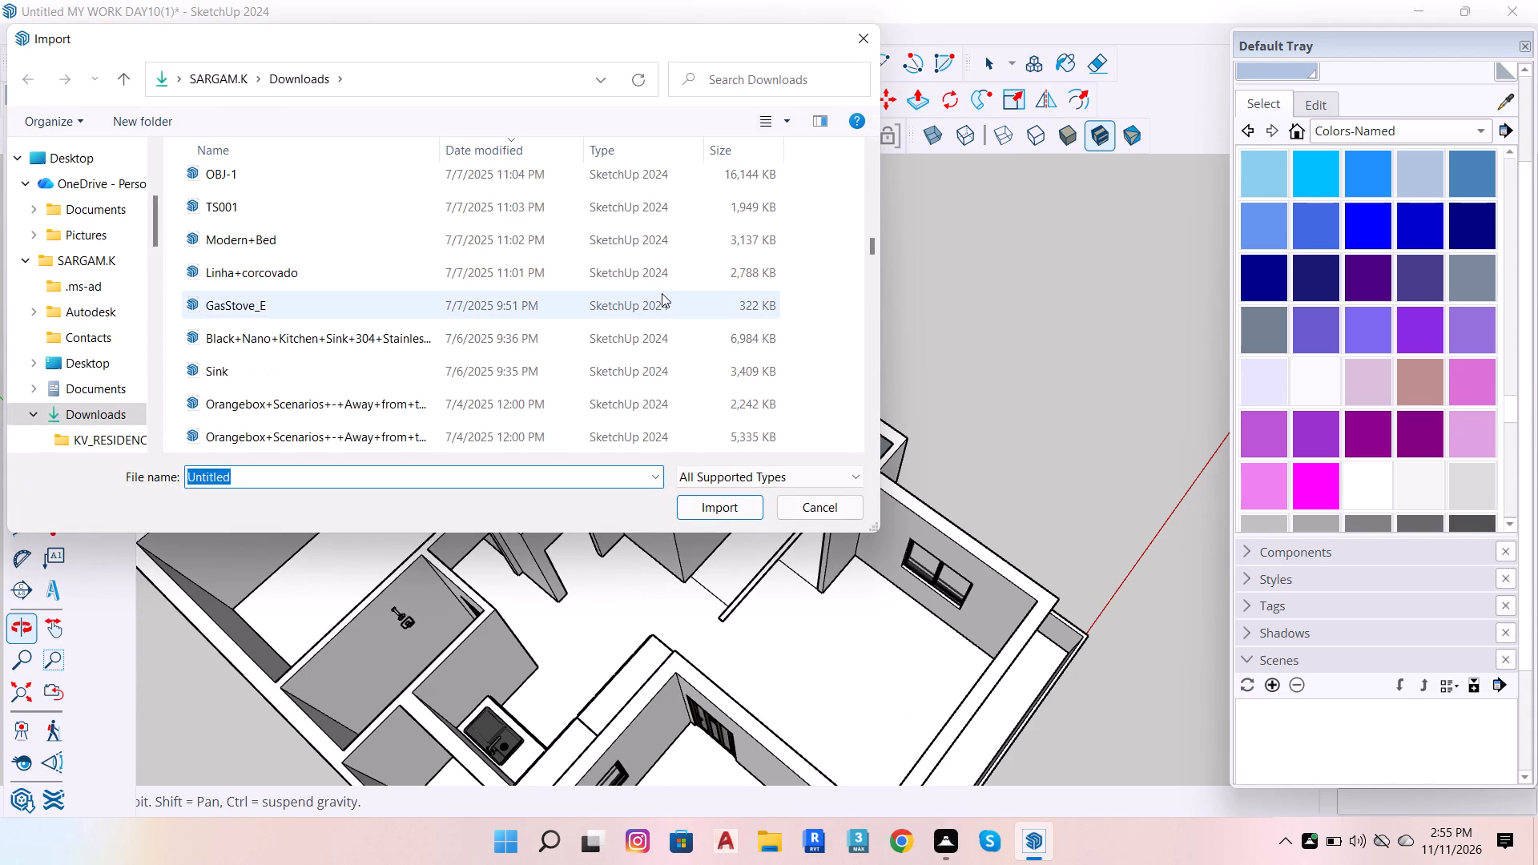
{"action": "scroll", "coordinate": [662, 293], "scroll_direction": "down", "scroll_amount": 4}
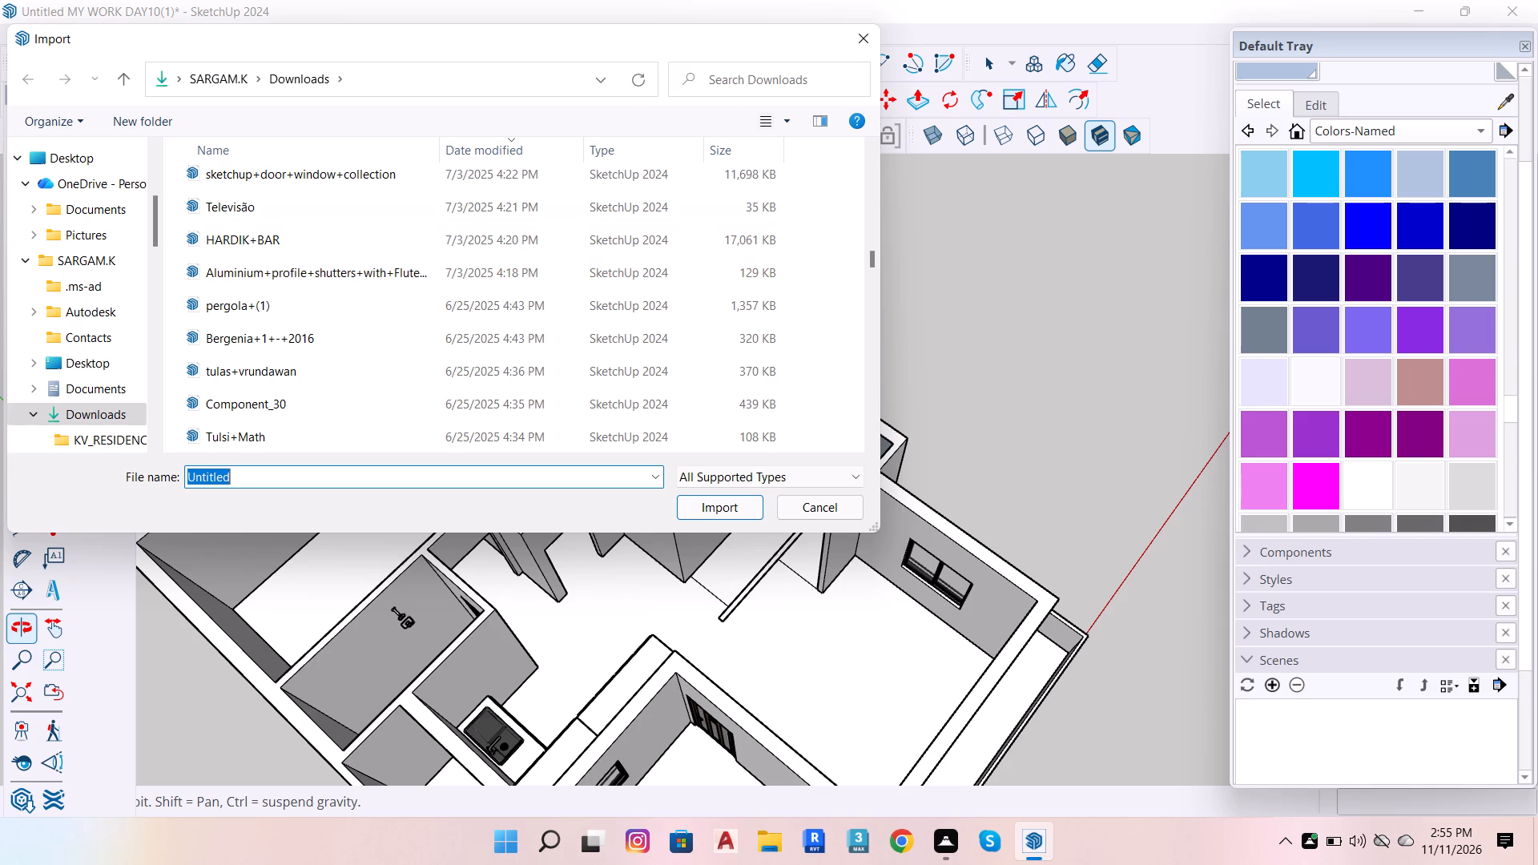
{"action": "left_click", "coordinate": [750, 72]}
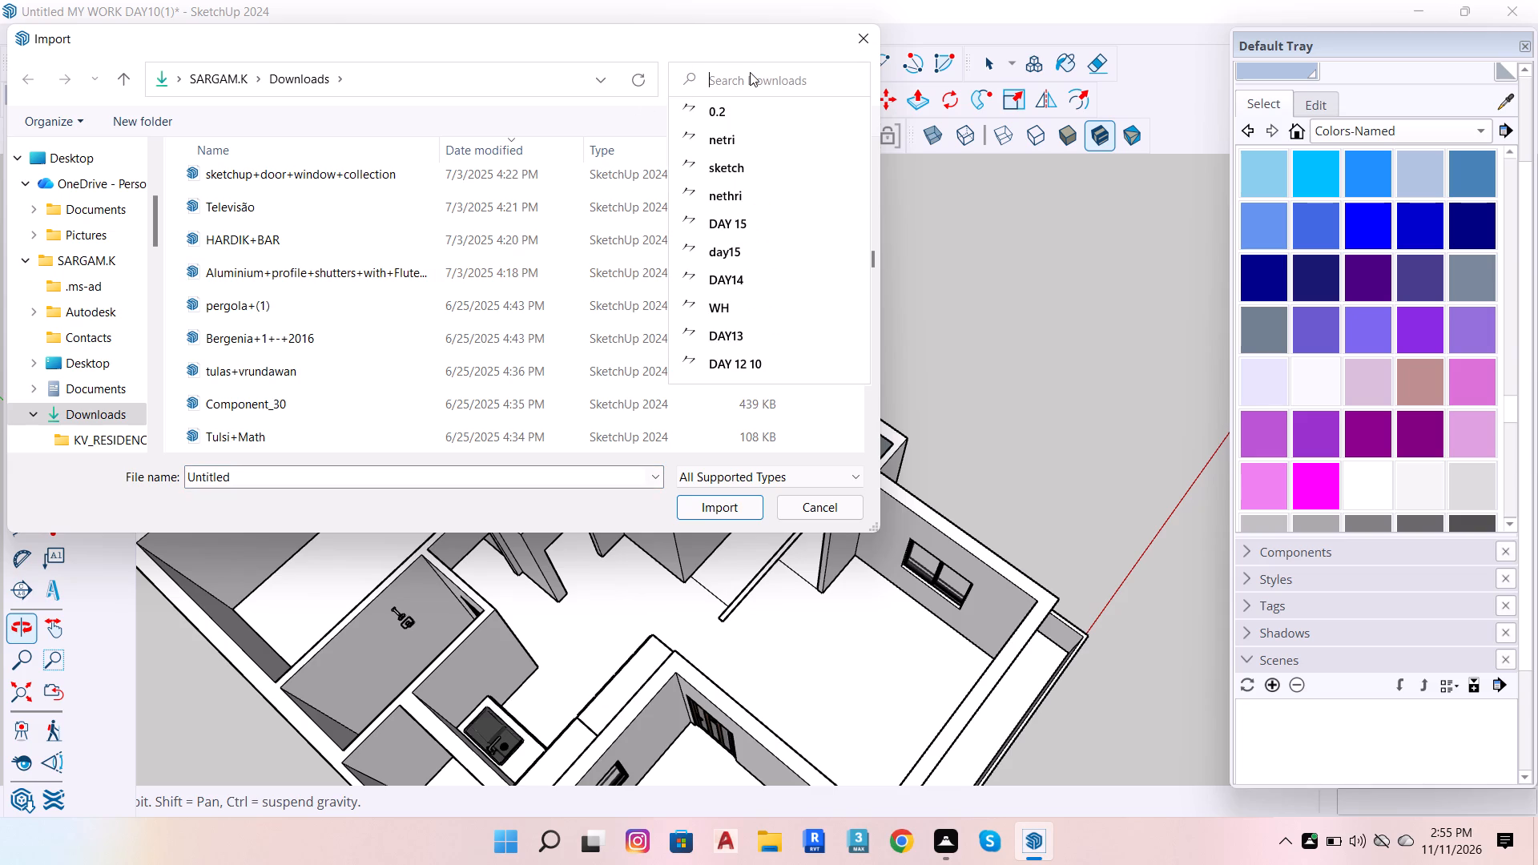
{"action": "type", "text": "sofa"}
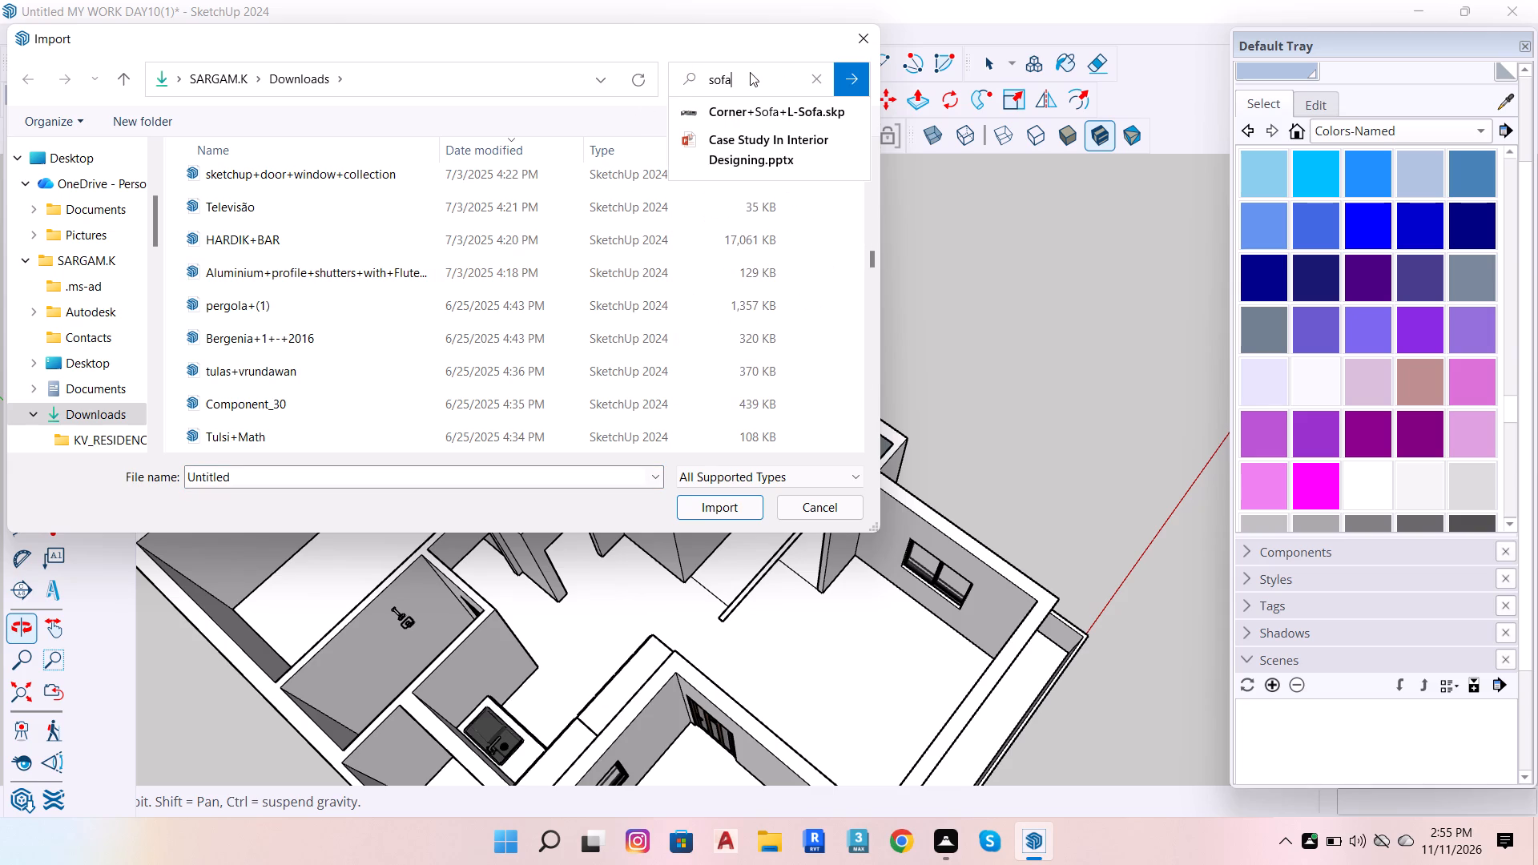
{"action": "key", "text": "Return"}
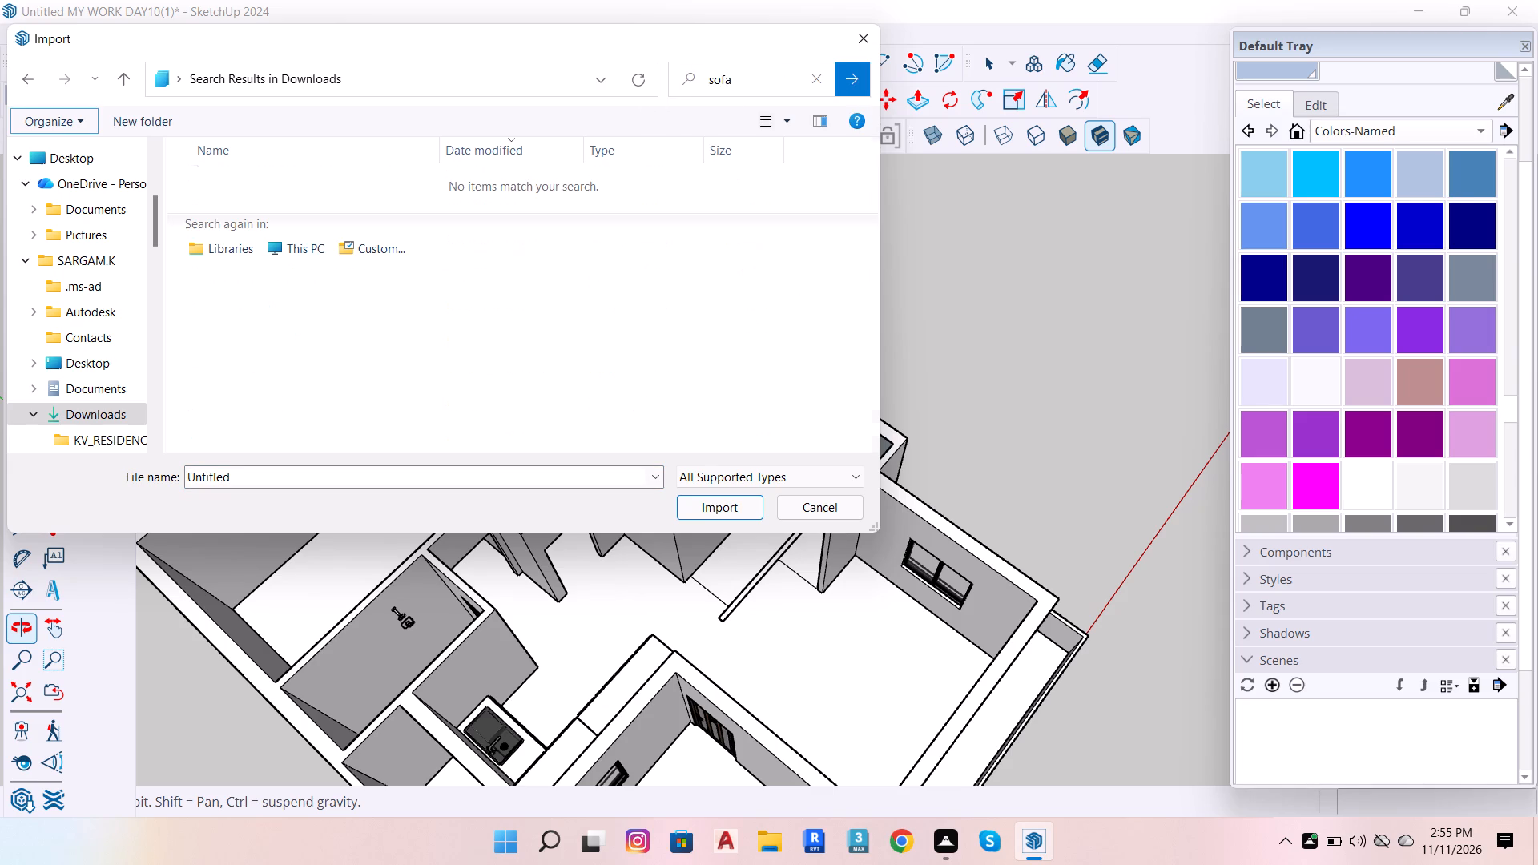
Find the SketchUp file "seating" in the Downloads folder and import it.
{"action": "left_click", "coordinate": [115, 419]}
{"action": "scroll", "coordinate": [386, 287], "scroll_direction": "down", "scroll_amount": 13}
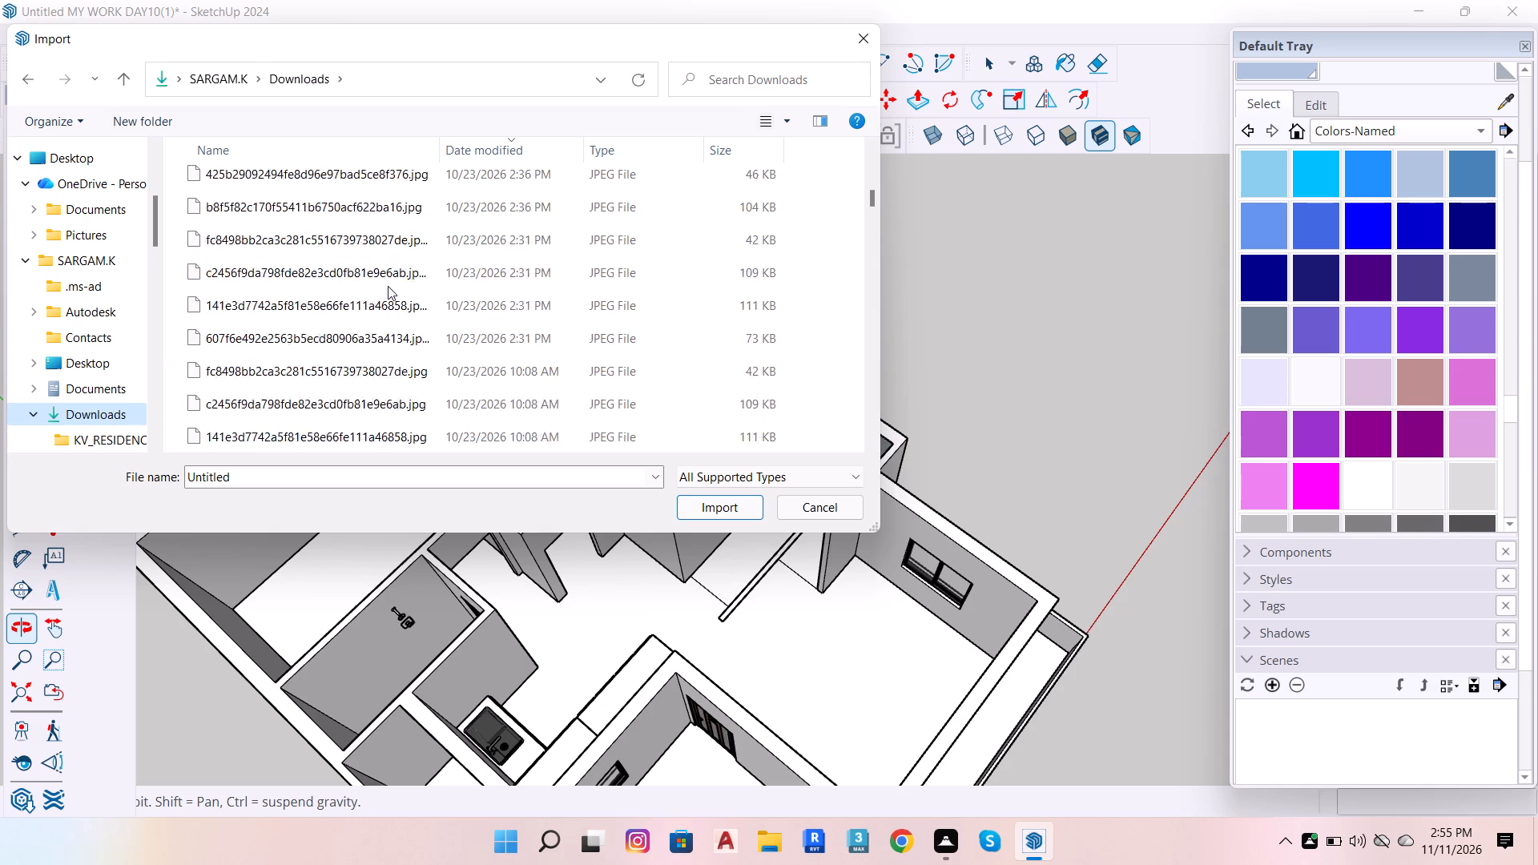
{"action": "scroll", "coordinate": [384, 286], "scroll_direction": "down", "scroll_amount": 6}
{"action": "scroll", "coordinate": [374, 278], "scroll_direction": "up", "scroll_amount": 2}
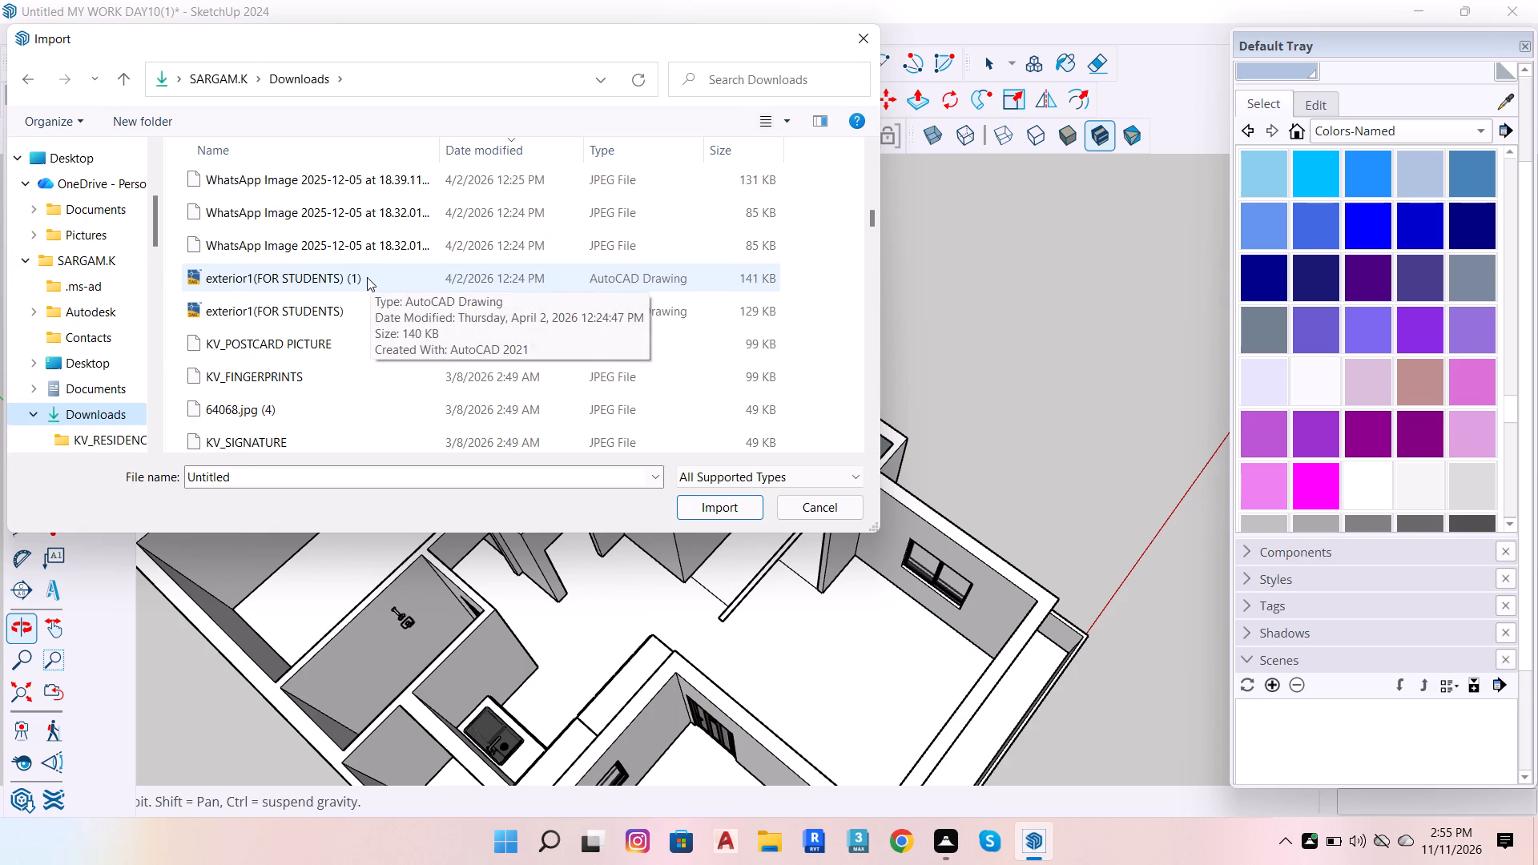
{"action": "scroll", "coordinate": [365, 278], "scroll_direction": "down", "scroll_amount": 3}
{"action": "scroll", "coordinate": [214, 192], "scroll_direction": "down", "scroll_amount": 6}
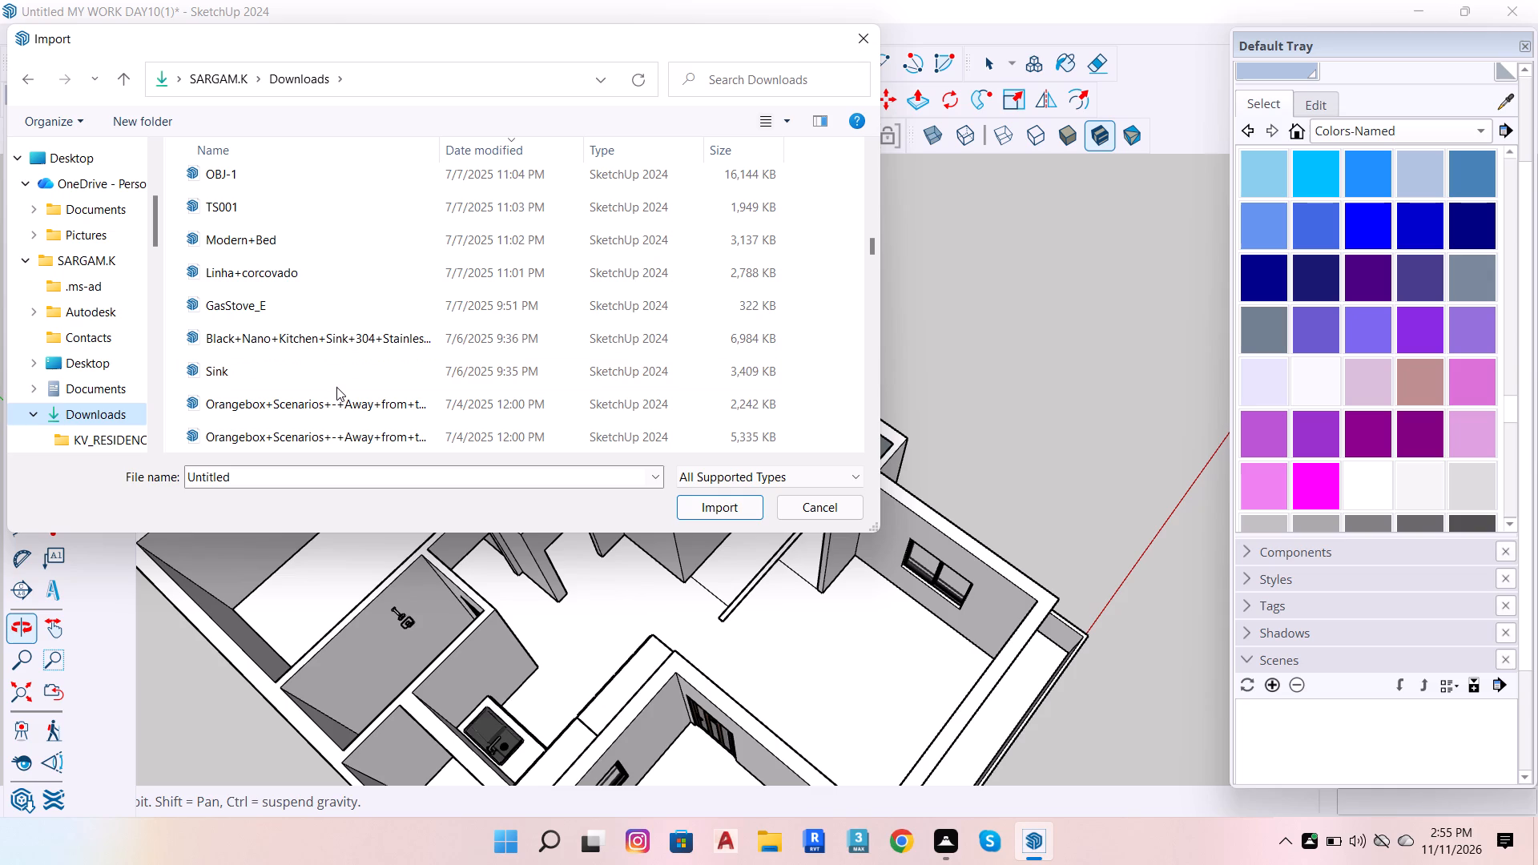
{"action": "left_click", "coordinate": [419, 398]}
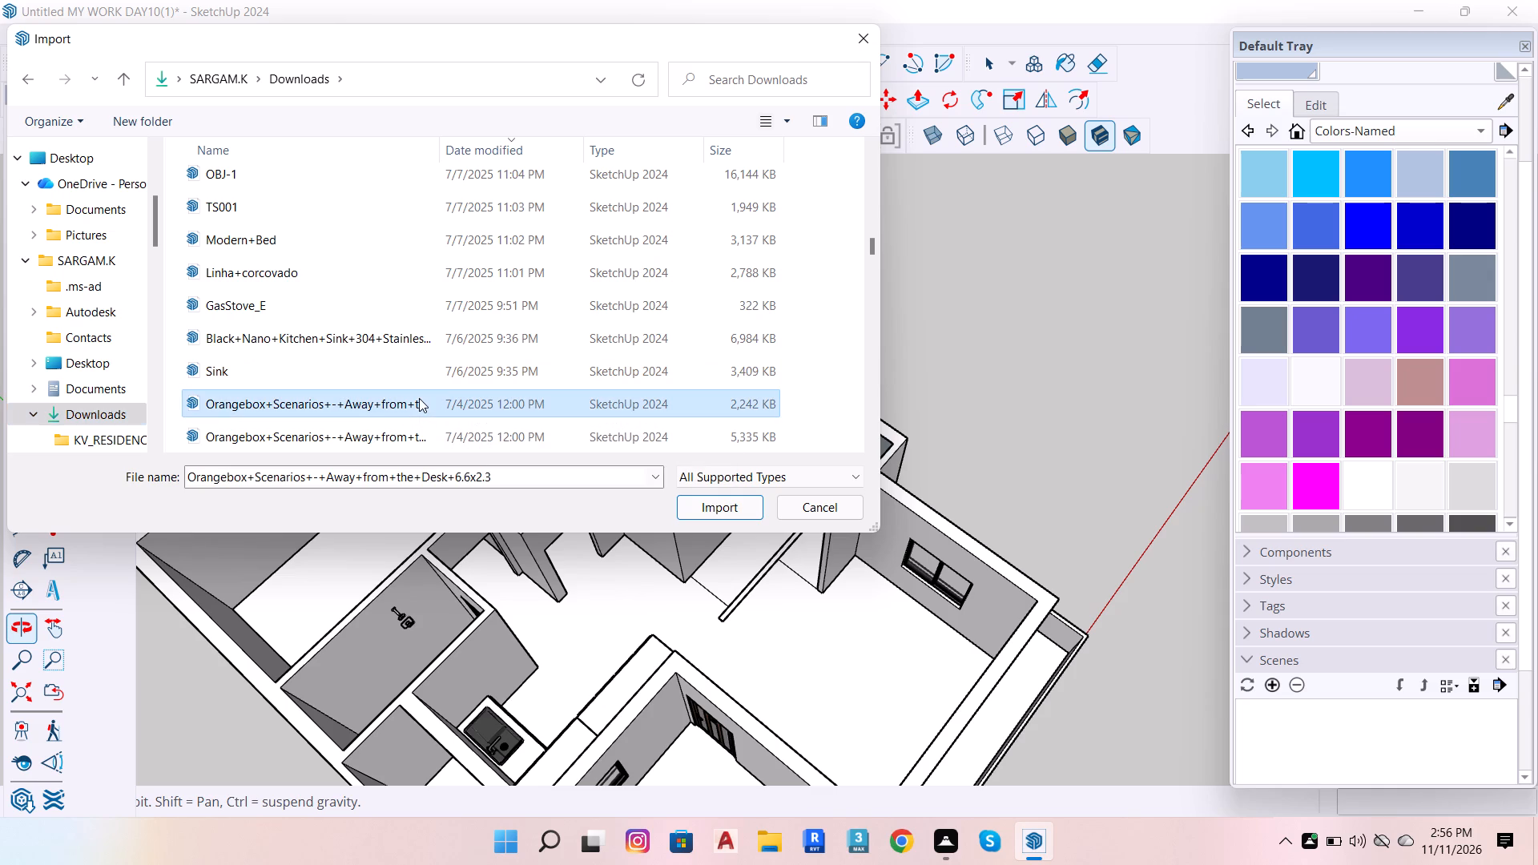
{"action": "left_click", "coordinate": [422, 432]}
{"action": "scroll", "coordinate": [425, 388], "scroll_direction": "down", "scroll_amount": 3}
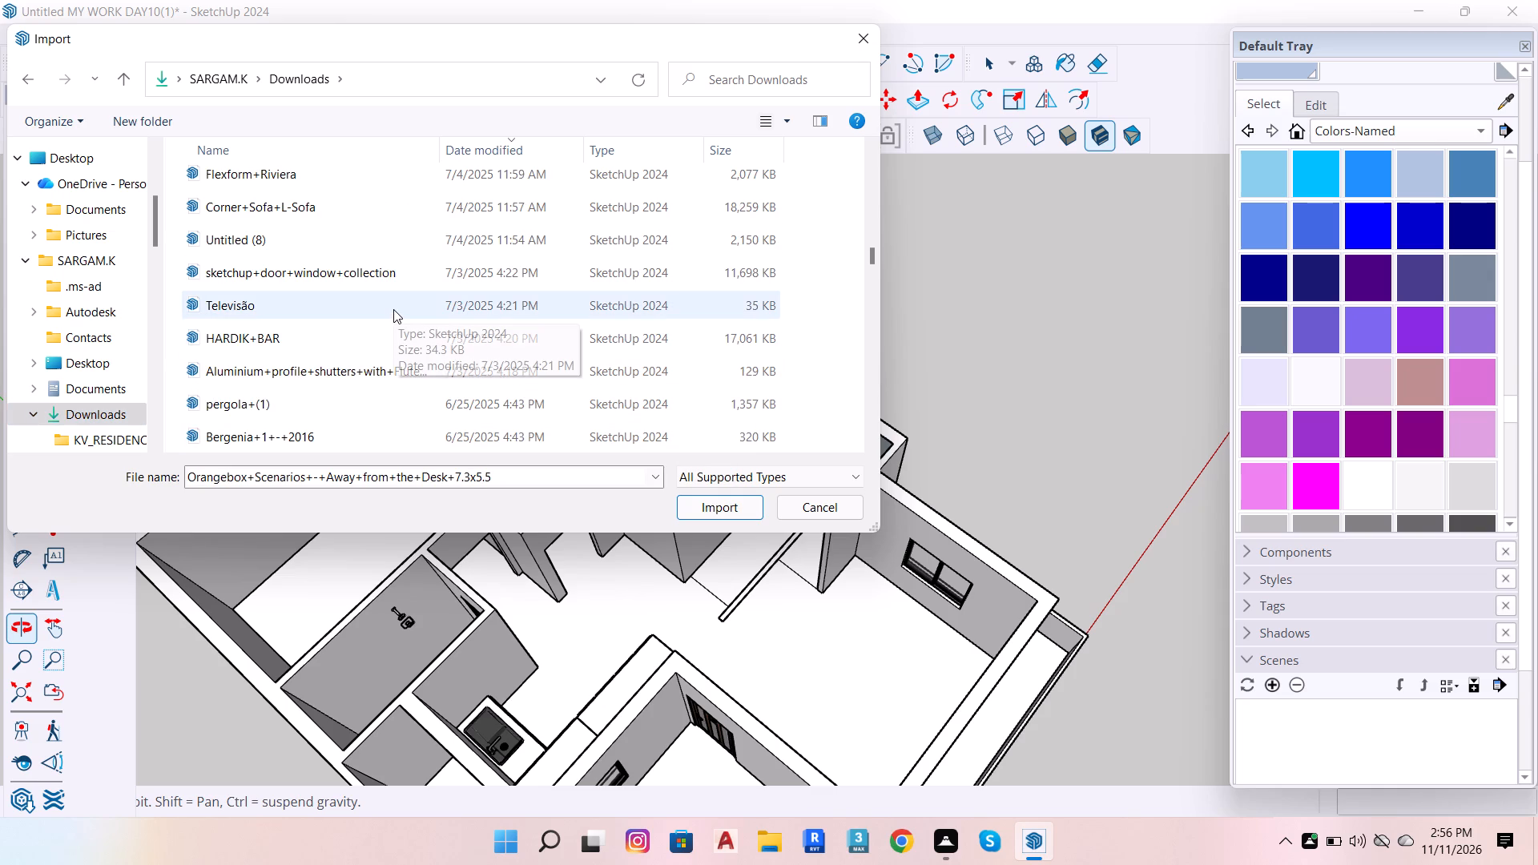
{"action": "left_click", "coordinate": [366, 369]}
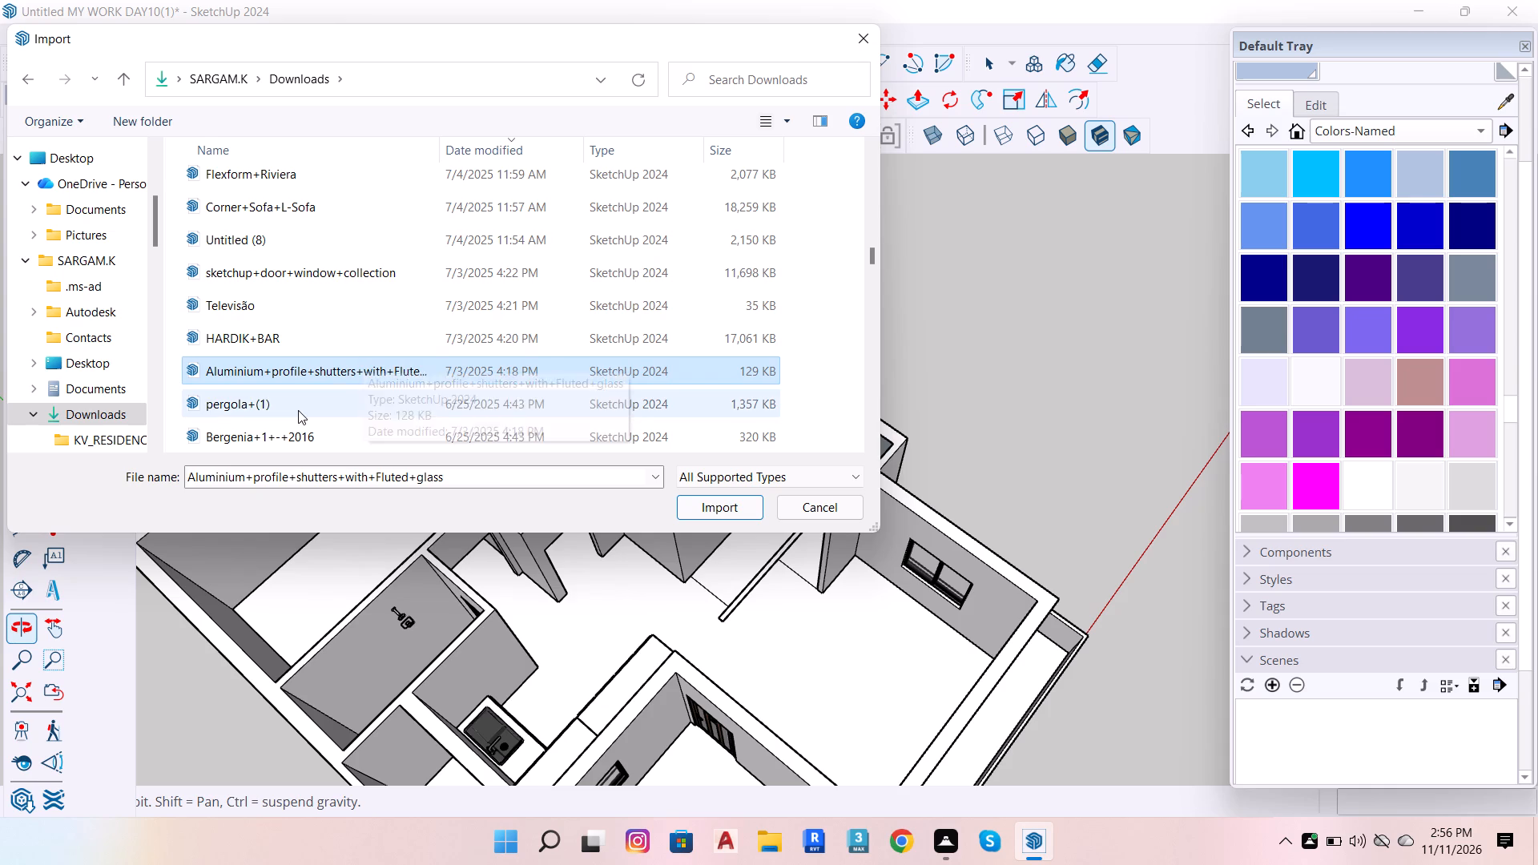
{"action": "scroll", "coordinate": [298, 410], "scroll_direction": "down", "scroll_amount": 6}
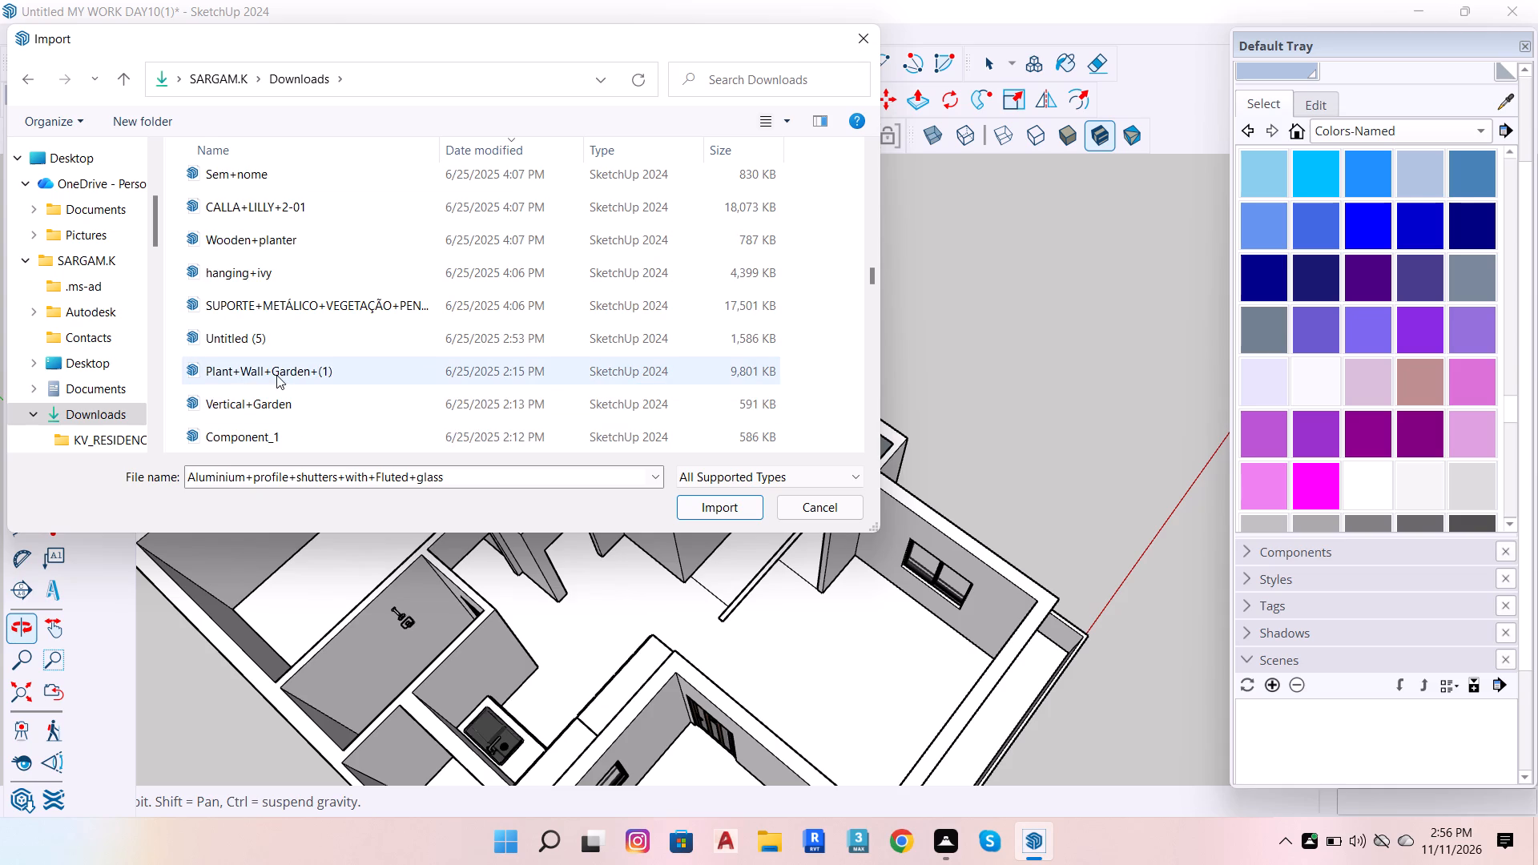
{"action": "scroll", "coordinate": [276, 375], "scroll_direction": "down", "scroll_amount": 2}
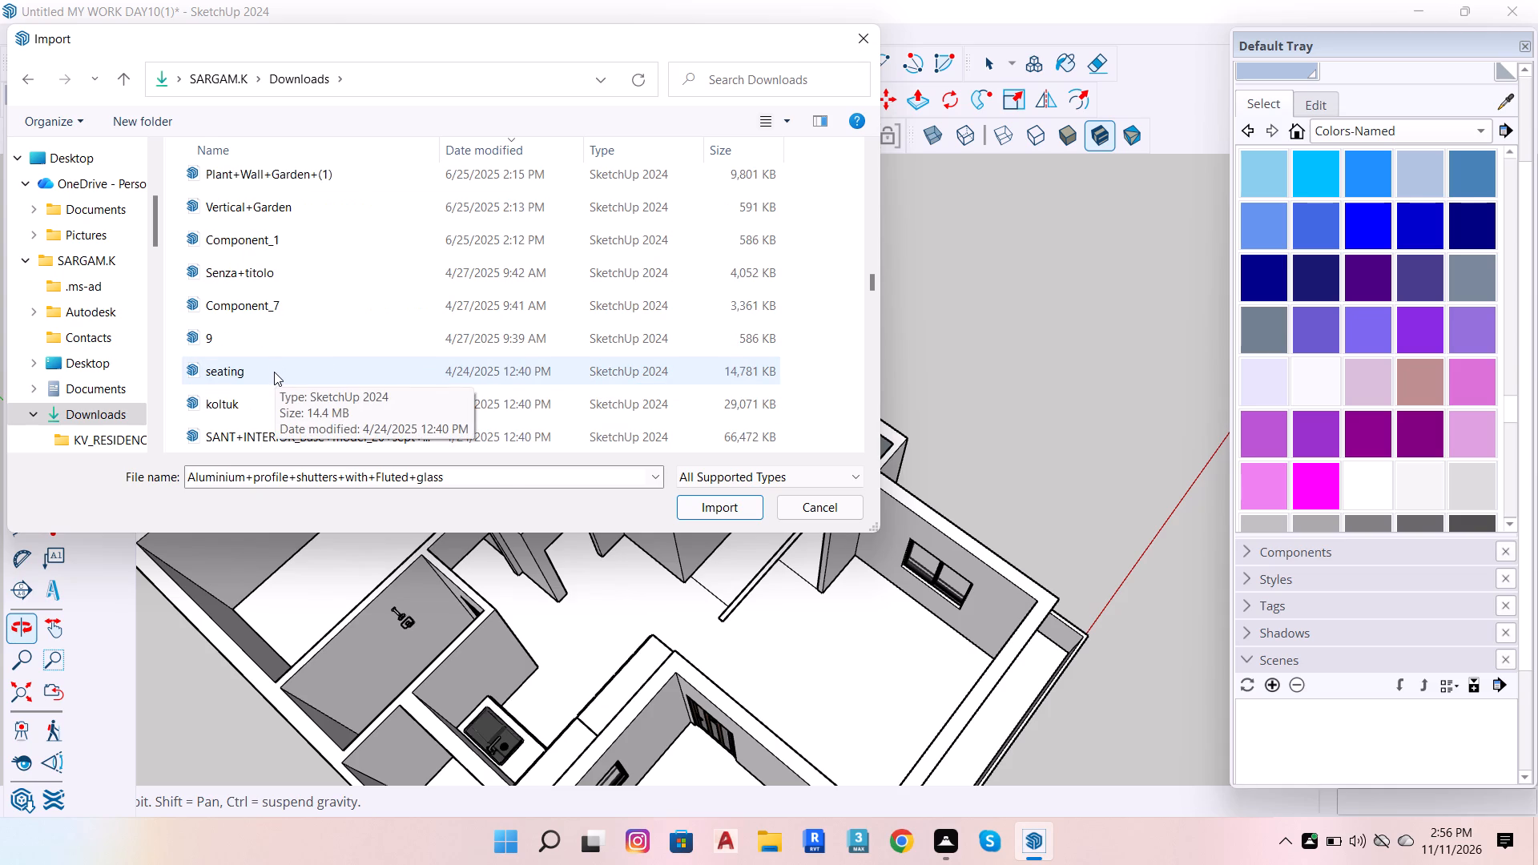
{"action": "left_click", "coordinate": [270, 361]}
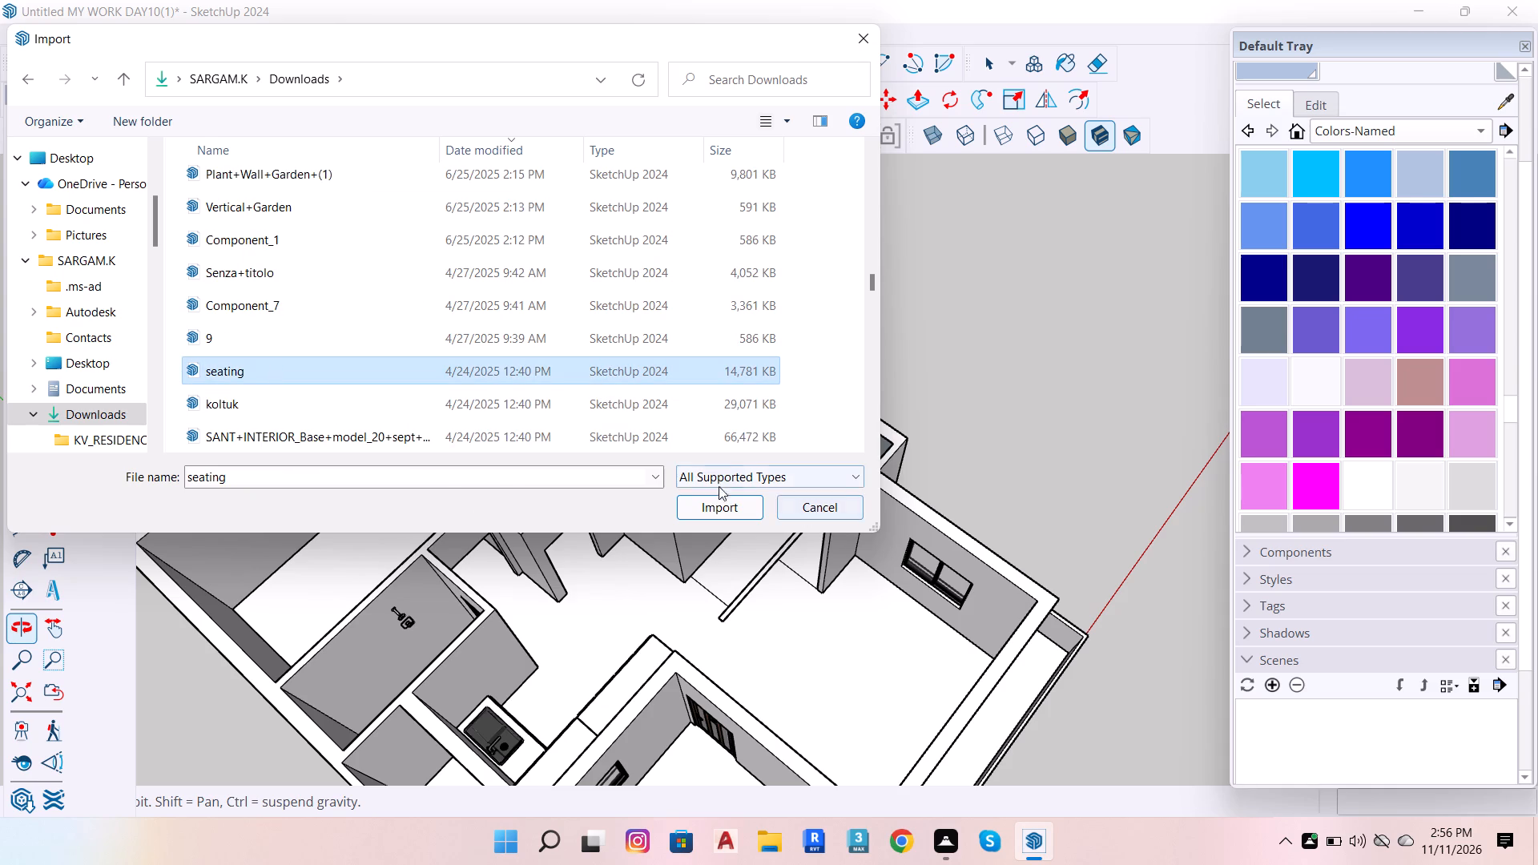
{"action": "left_click", "coordinate": [716, 512]}
Place the imported seating collection on the open ground behind the house, clear of its outer walls.
{"action": "scroll", "coordinate": [685, 442], "scroll_direction": "down", "scroll_amount": 6}
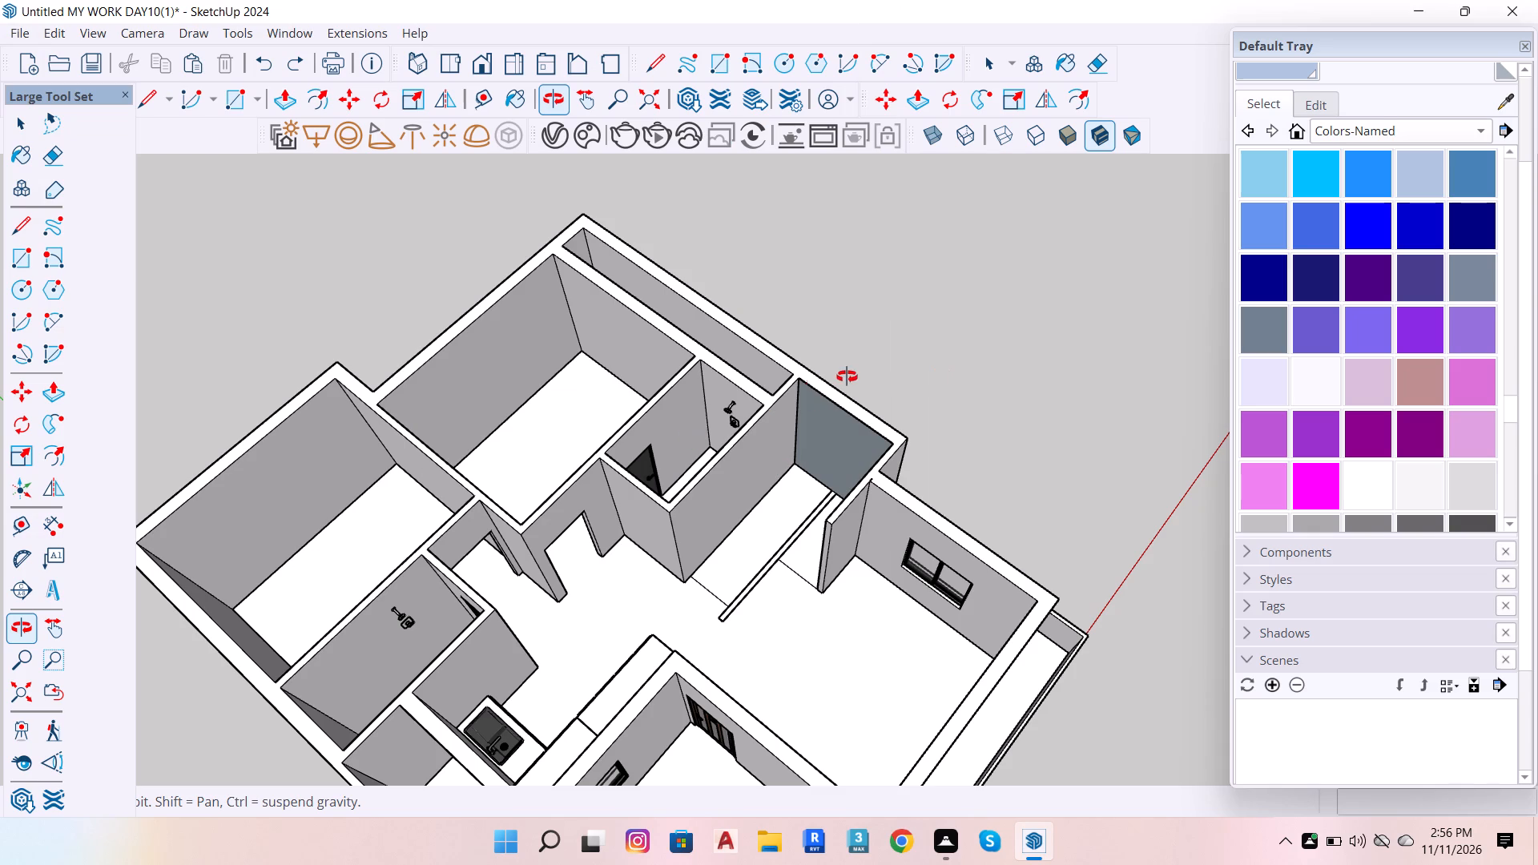
{"action": "scroll", "coordinate": [848, 376], "scroll_direction": "down", "scroll_amount": 5}
{"action": "scroll", "coordinate": [920, 336], "scroll_direction": "down", "scroll_amount": 6}
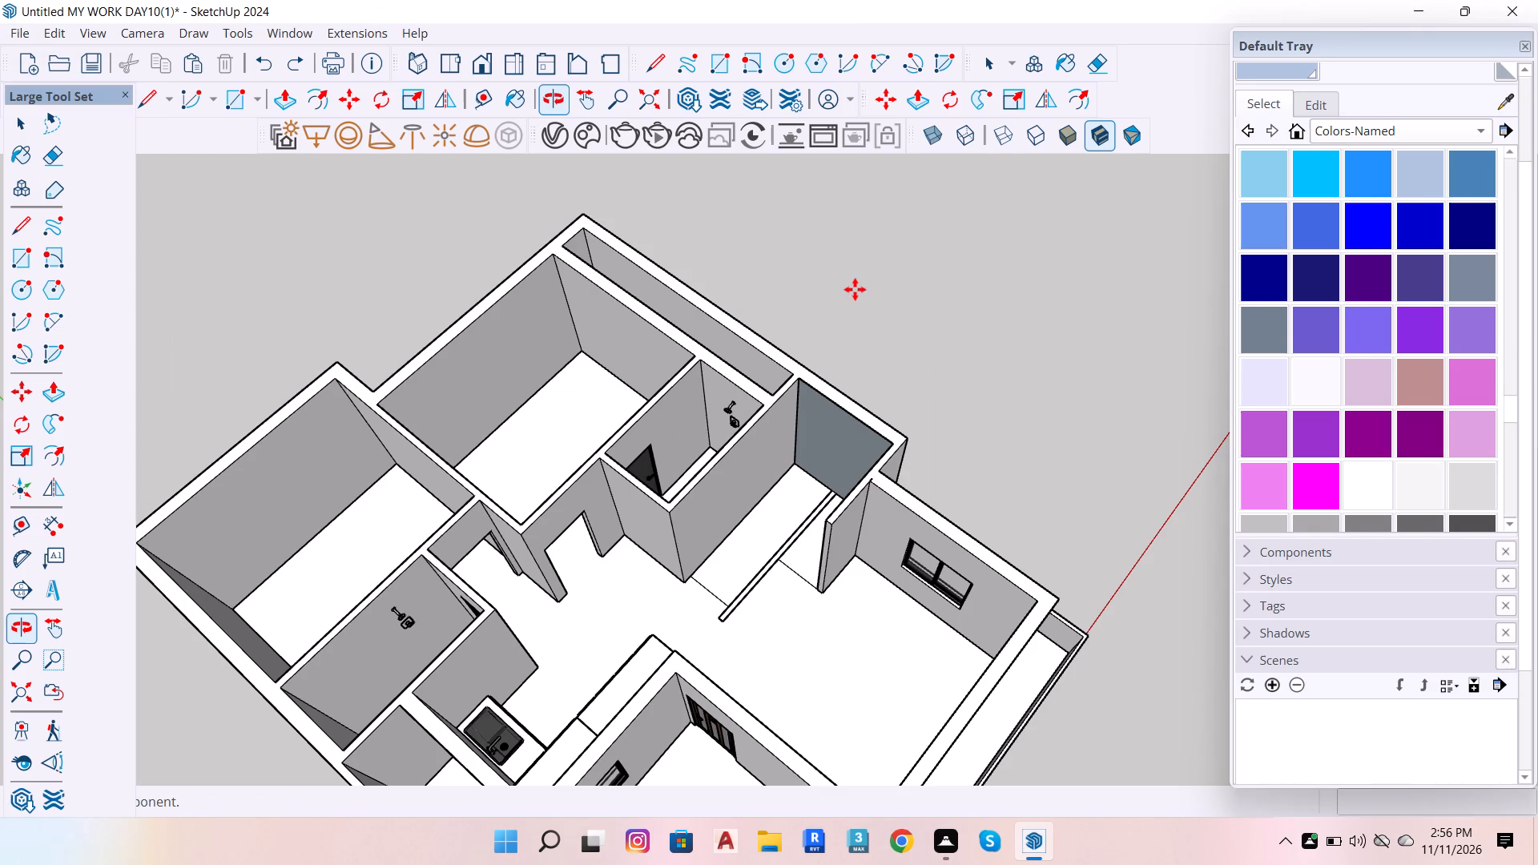
{"action": "scroll", "coordinate": [870, 374], "scroll_direction": "down", "scroll_amount": 6}
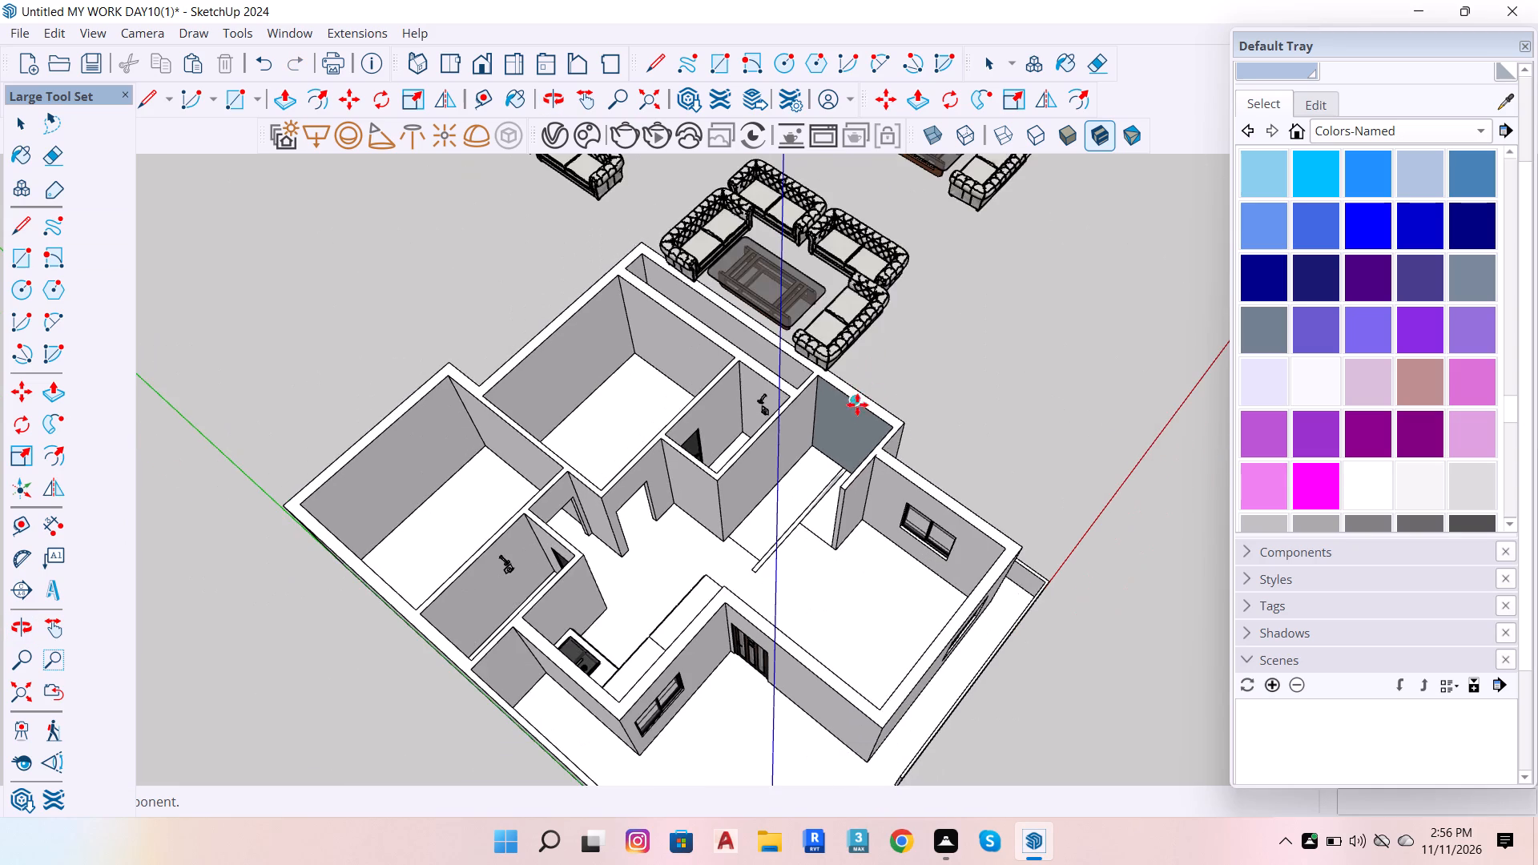
{"action": "scroll", "coordinate": [867, 401], "scroll_direction": "down", "scroll_amount": 5}
{"action": "left_click", "coordinate": [941, 308]}
{"action": "scroll", "coordinate": [899, 516], "scroll_direction": "down", "scroll_amount": 18}
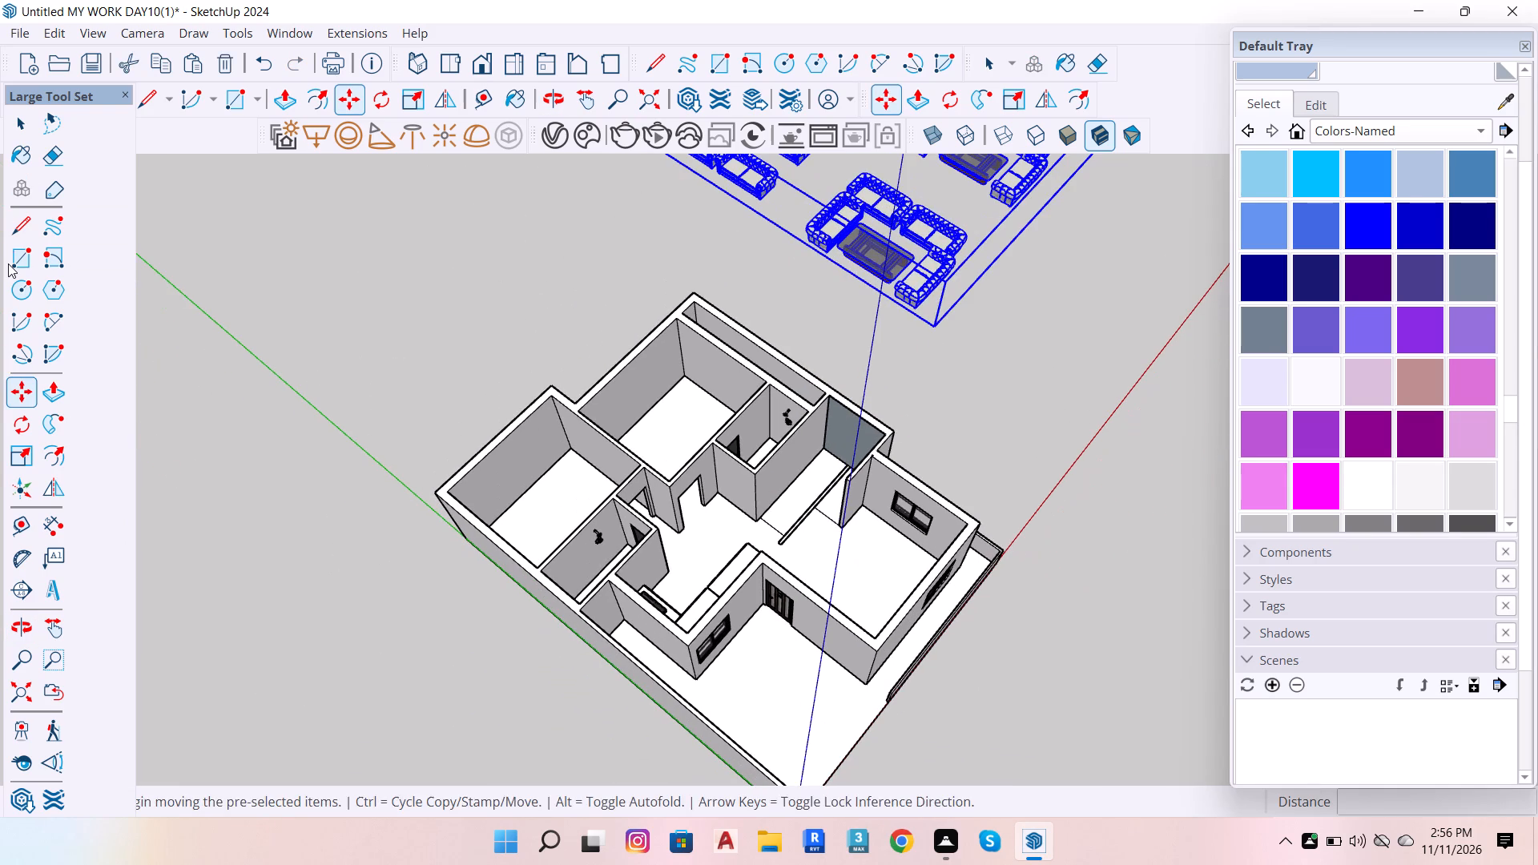
{"action": "left_click", "coordinate": [13, 130]}
Survey the overall layout of the seating collection in relation to the house, then deselect it.
{"action": "scroll", "coordinate": [773, 608], "scroll_direction": "down", "scroll_amount": 6}
{"action": "scroll", "coordinate": [477, 316], "scroll_direction": "down", "scroll_amount": 6}
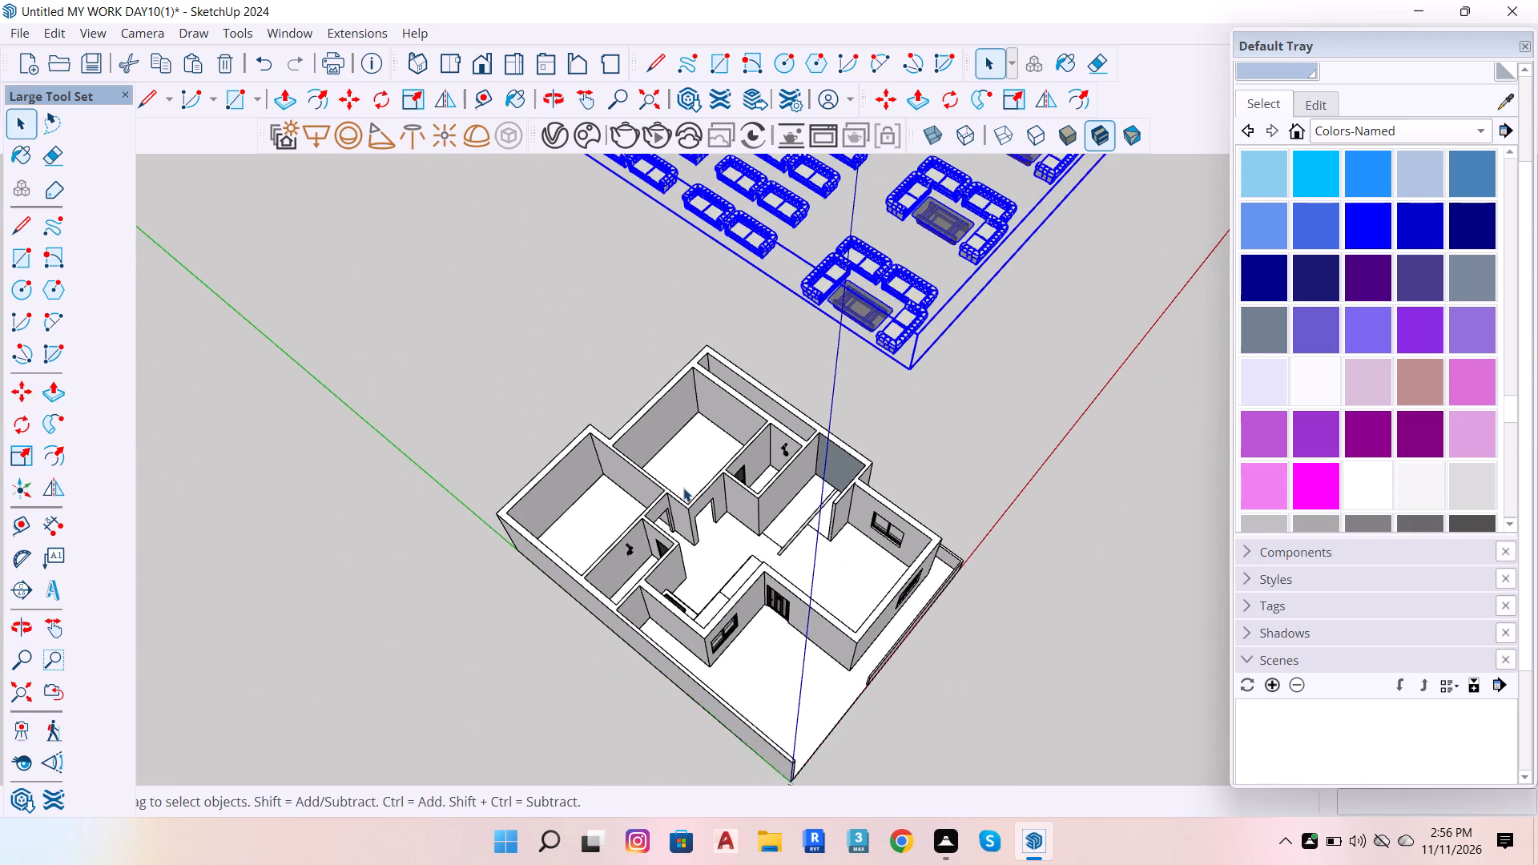
{"action": "scroll", "coordinate": [683, 488], "scroll_direction": "down", "scroll_amount": 6}
{"action": "scroll", "coordinate": [837, 589], "scroll_direction": "down", "scroll_amount": 6}
{"action": "scroll", "coordinate": [1001, 622], "scroll_direction": "down", "scroll_amount": 12}
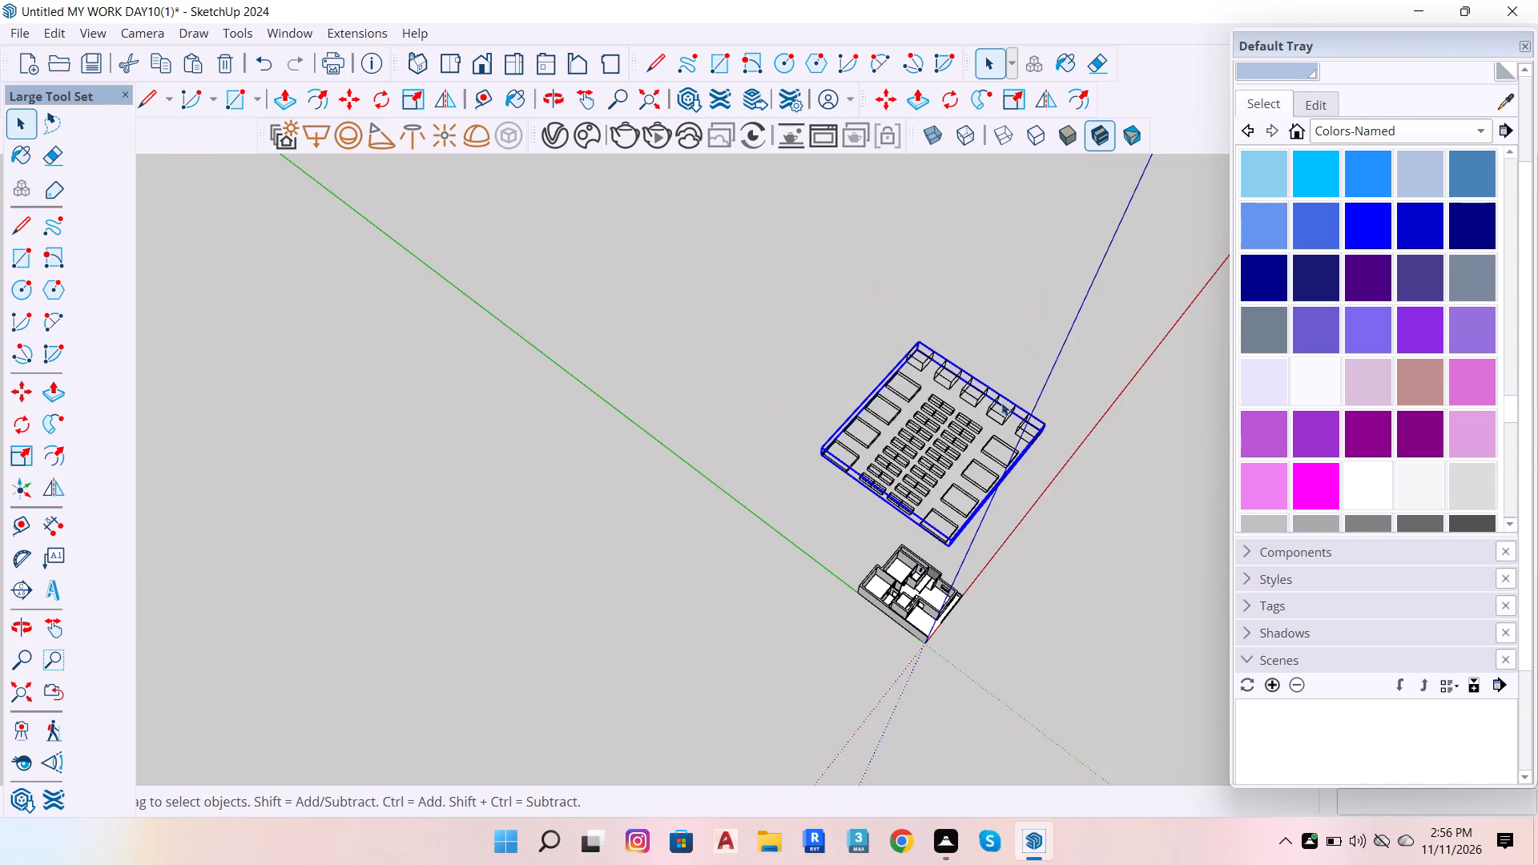
{"action": "scroll", "coordinate": [996, 359], "scroll_direction": "up", "scroll_amount": 5}
{"action": "scroll", "coordinate": [996, 452], "scroll_direction": "up", "scroll_amount": 6}
{"action": "scroll", "coordinate": [902, 545], "scroll_direction": "up", "scroll_amount": 5}
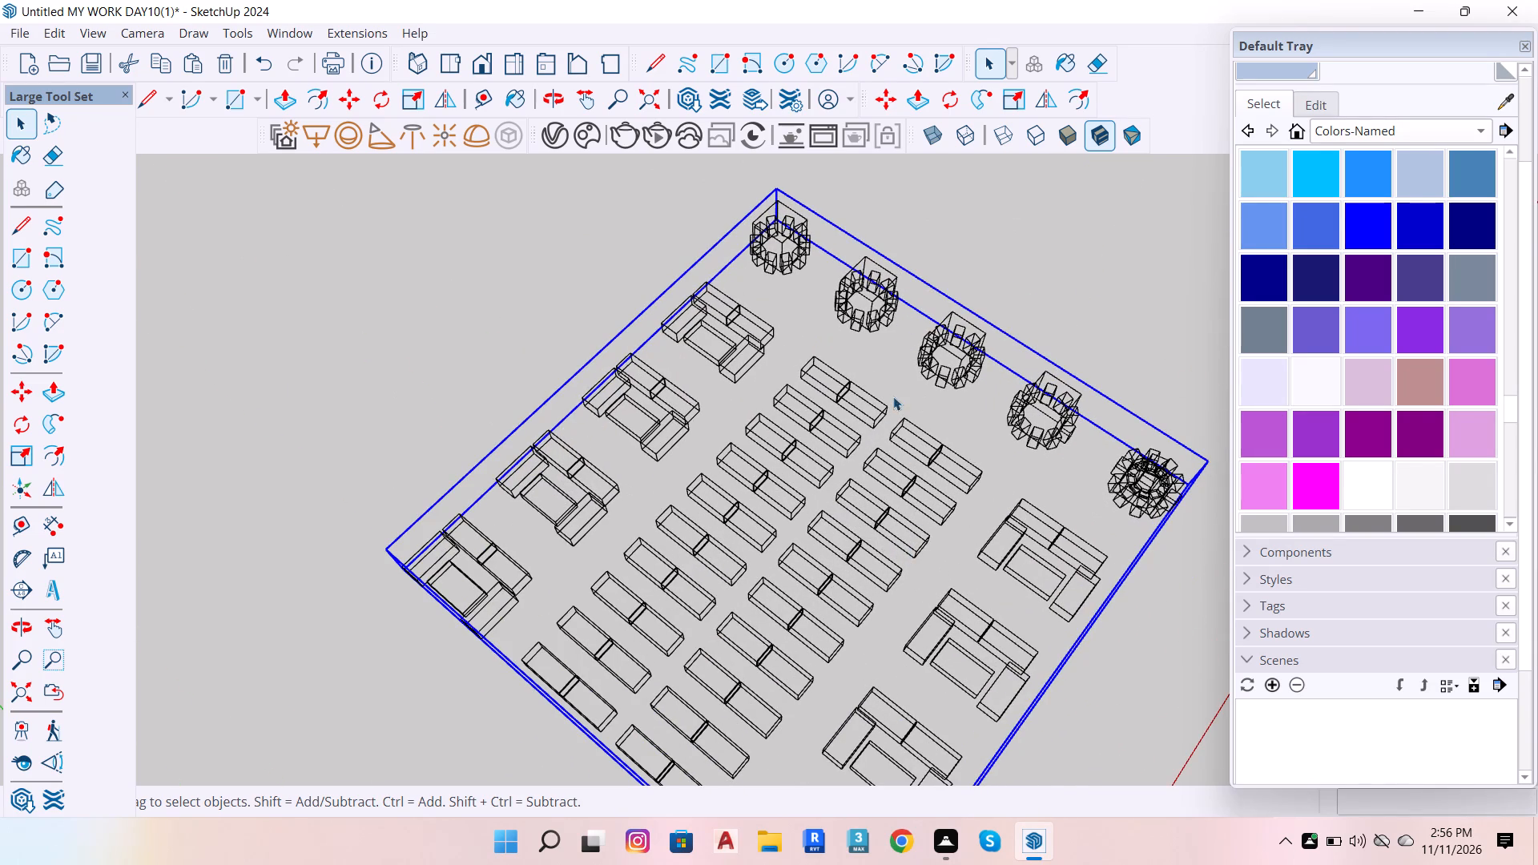
{"action": "scroll", "coordinate": [927, 561], "scroll_direction": "up", "scroll_amount": 4}
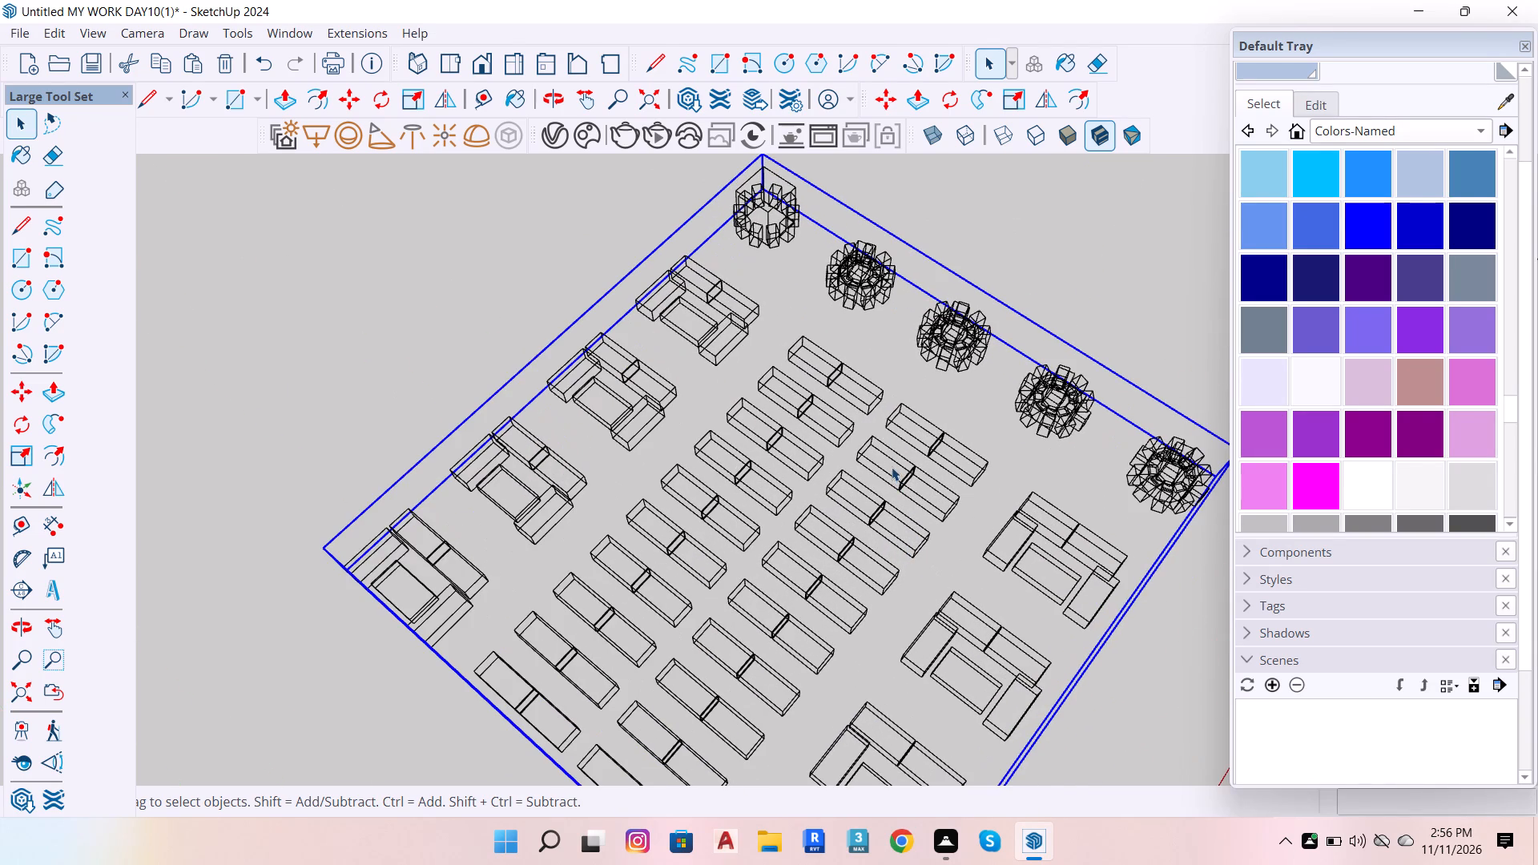
{"action": "scroll", "coordinate": [928, 429], "scroll_direction": "down", "scroll_amount": 3}
{"action": "scroll", "coordinate": [928, 511], "scroll_direction": "down", "scroll_amount": 4}
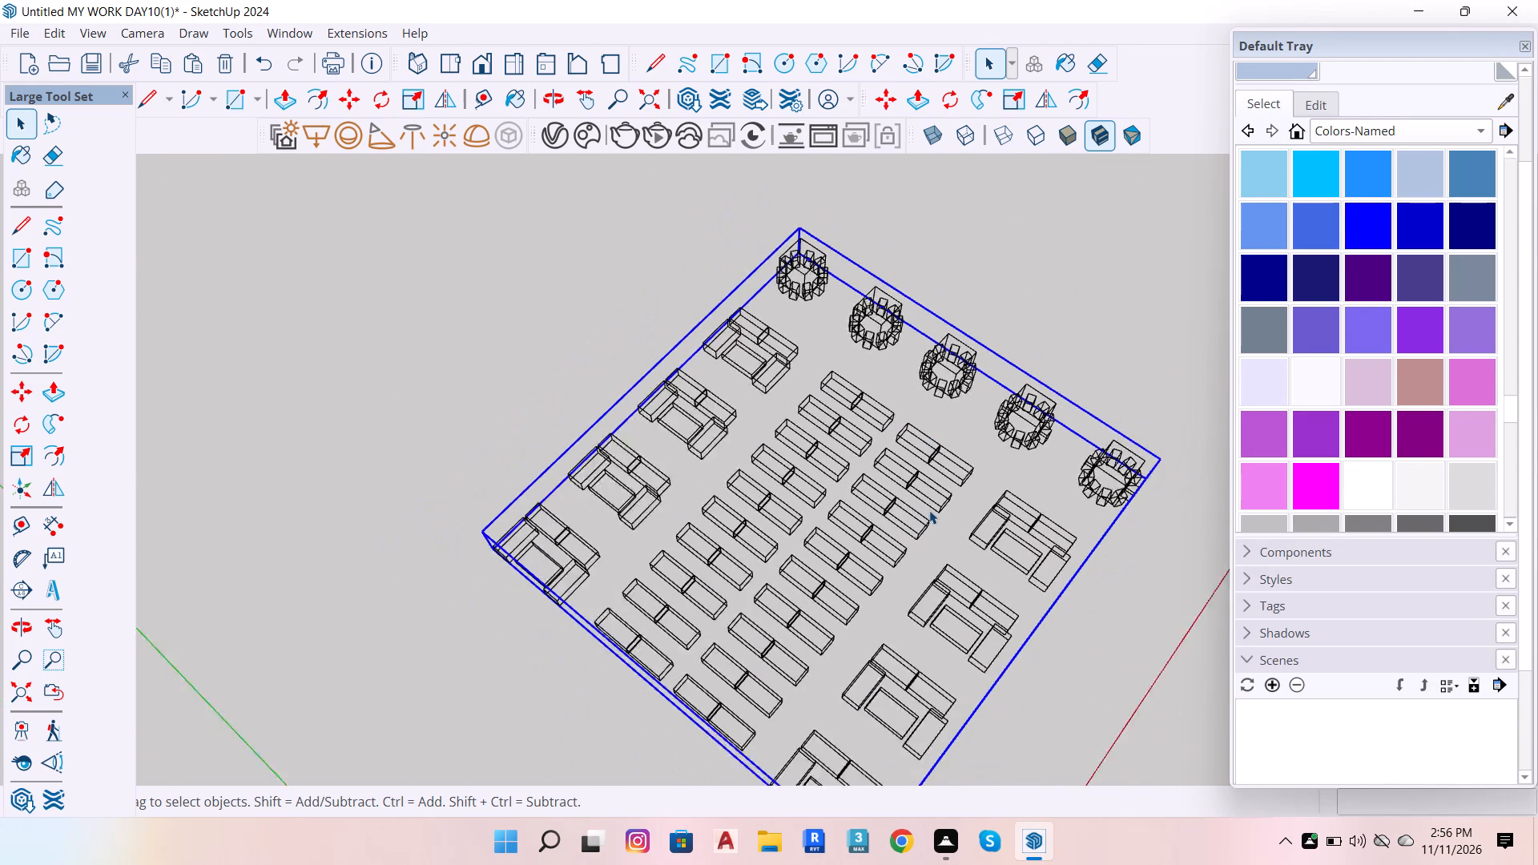
{"action": "scroll", "coordinate": [929, 510], "scroll_direction": "down", "scroll_amount": 1}
{"action": "left_click", "coordinate": [1067, 353]}
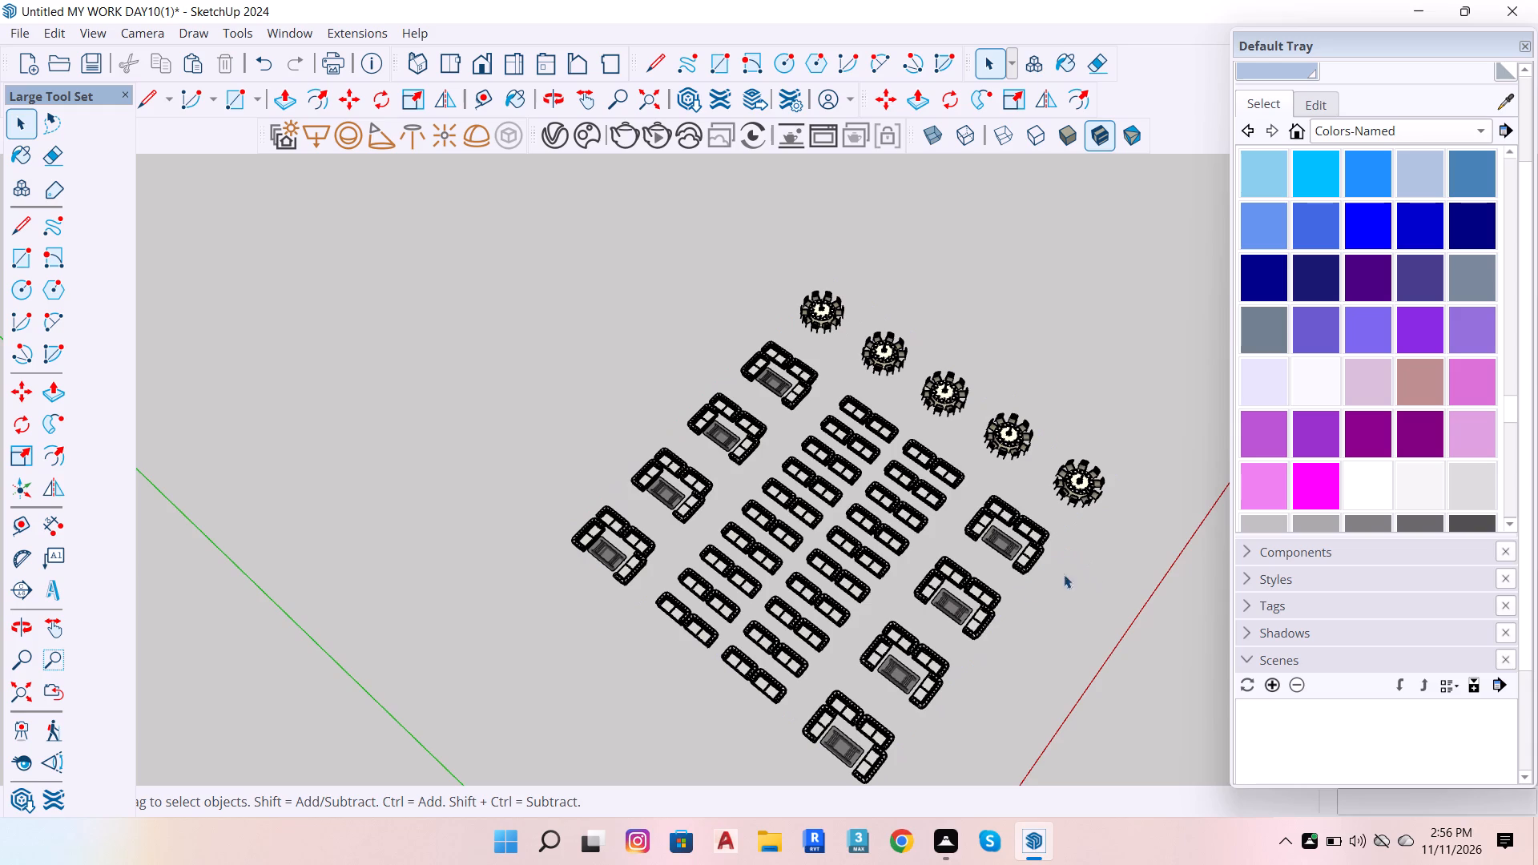
Examine the rows of tufted sofas, the sofa sets with coffee tables and the round dining sets up close.
{"action": "scroll", "coordinate": [1004, 591], "scroll_direction": "up", "scroll_amount": 5}
{"action": "key", "text": "o"}
{"action": "left_click_drag", "start_coordinate": [868, 557], "coordinate": [918, 436]}
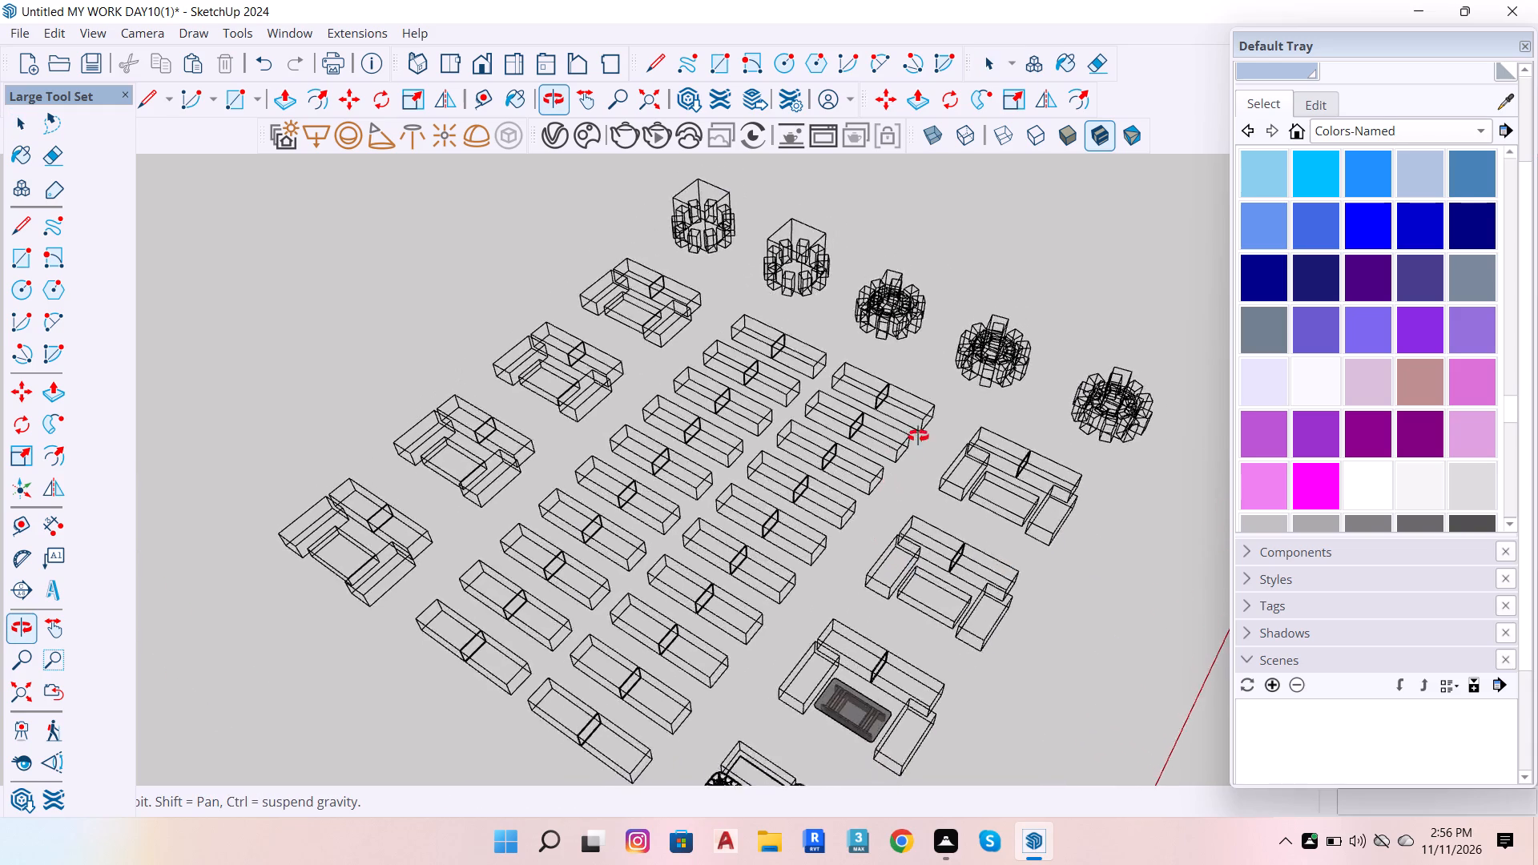
{"action": "left_click_drag", "start_coordinate": [918, 436], "coordinate": [1128, 251]}
{"action": "scroll", "coordinate": [1074, 586], "scroll_direction": "up", "scroll_amount": 6}
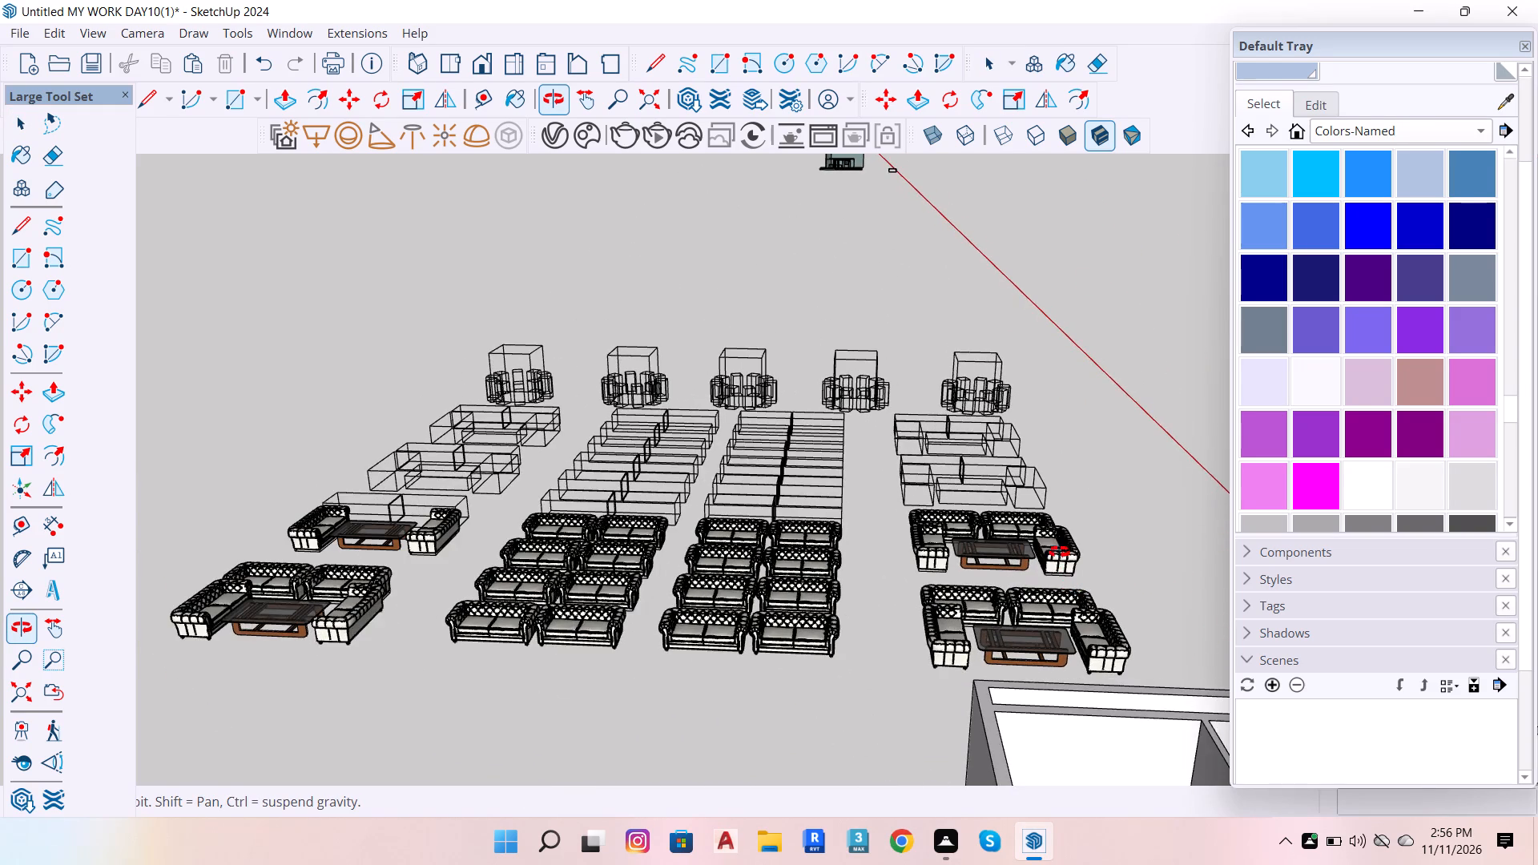
{"action": "scroll", "coordinate": [1047, 517], "scroll_direction": "up", "scroll_amount": 5}
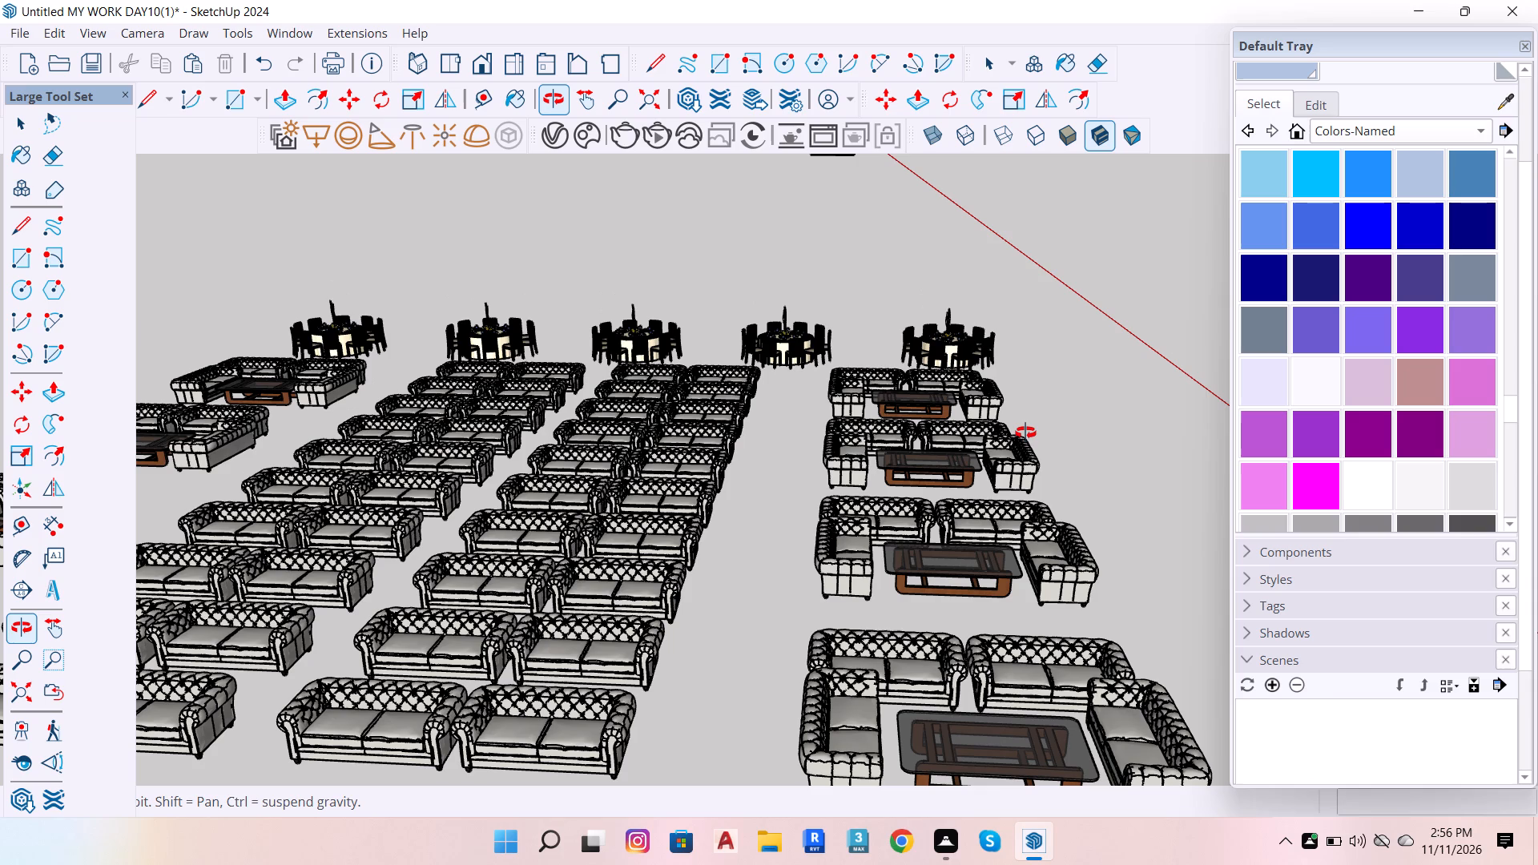
{"action": "scroll", "coordinate": [1101, 513], "scroll_direction": "down", "scroll_amount": 6}
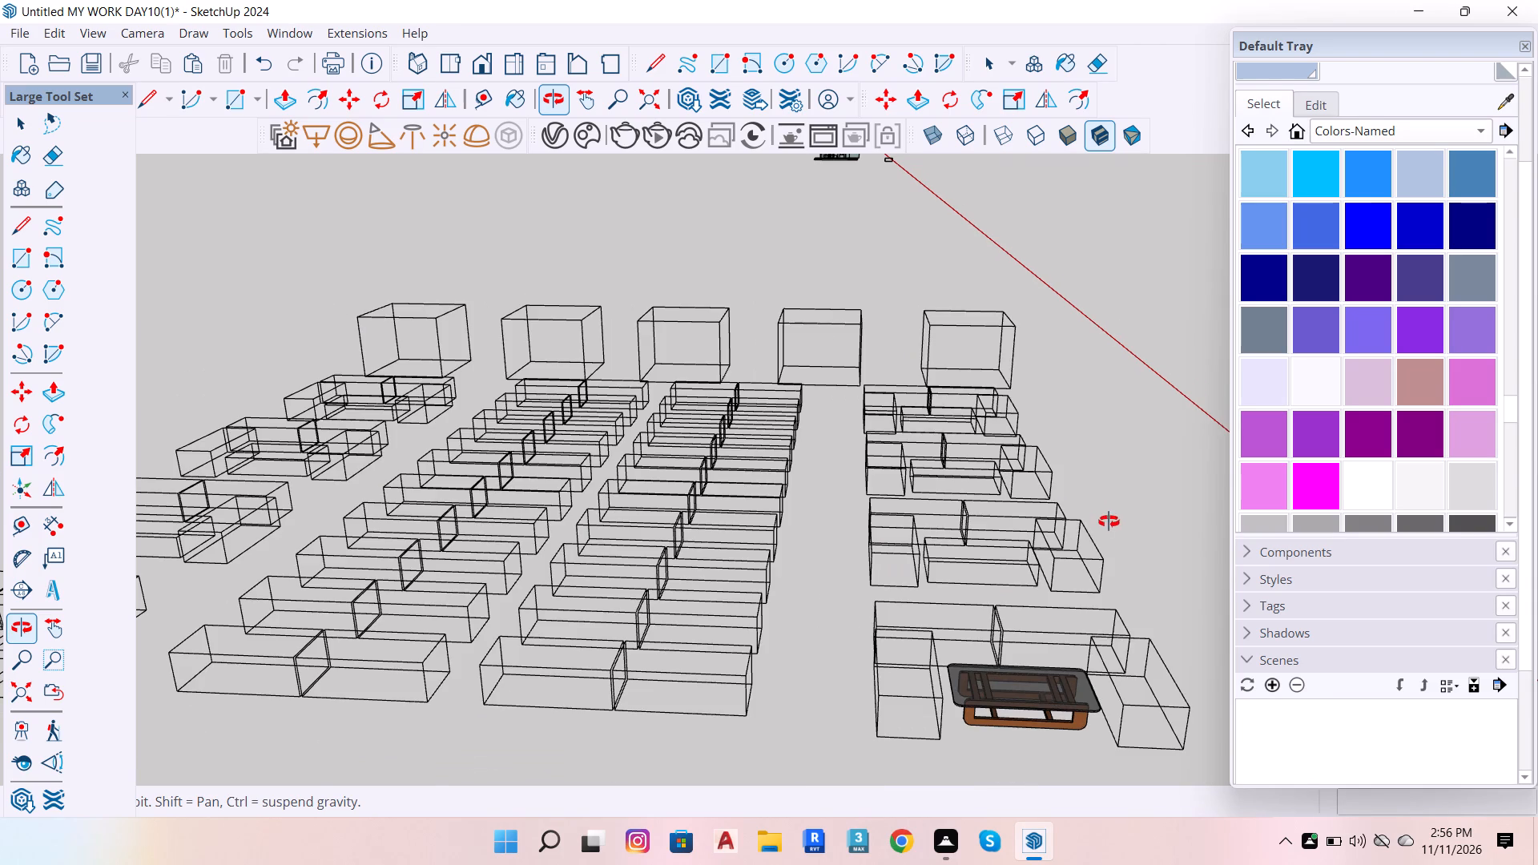
{"action": "left_click_drag", "start_coordinate": [759, 578], "coordinate": [896, 567]}
{"action": "scroll", "coordinate": [945, 549], "scroll_direction": "down", "scroll_amount": 6}
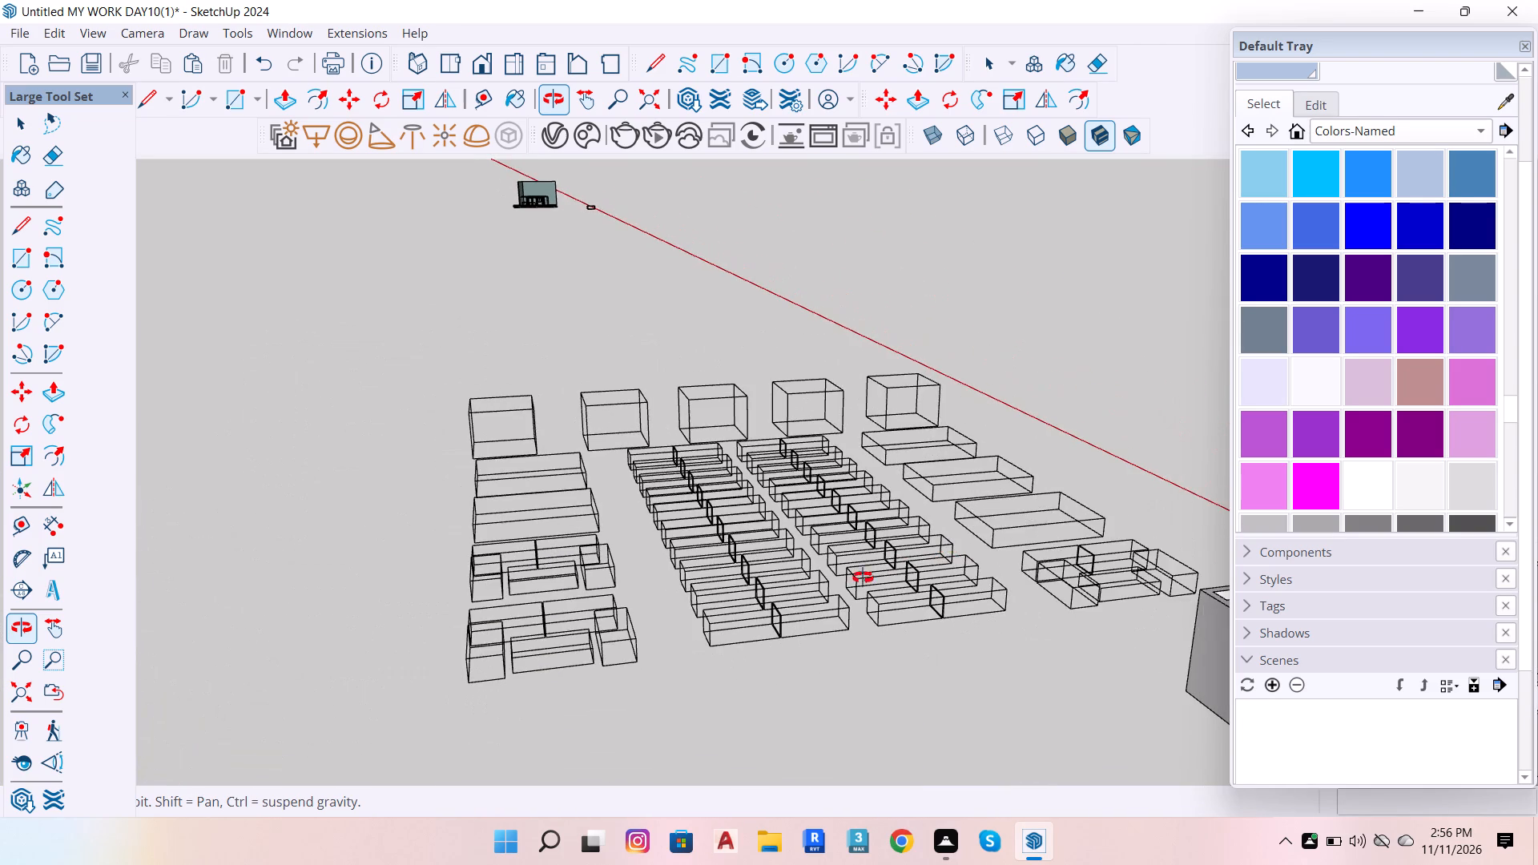
{"action": "scroll", "coordinate": [674, 617], "scroll_direction": "up", "scroll_amount": 4}
{"action": "scroll", "coordinate": [498, 632], "scroll_direction": "up", "scroll_amount": 6}
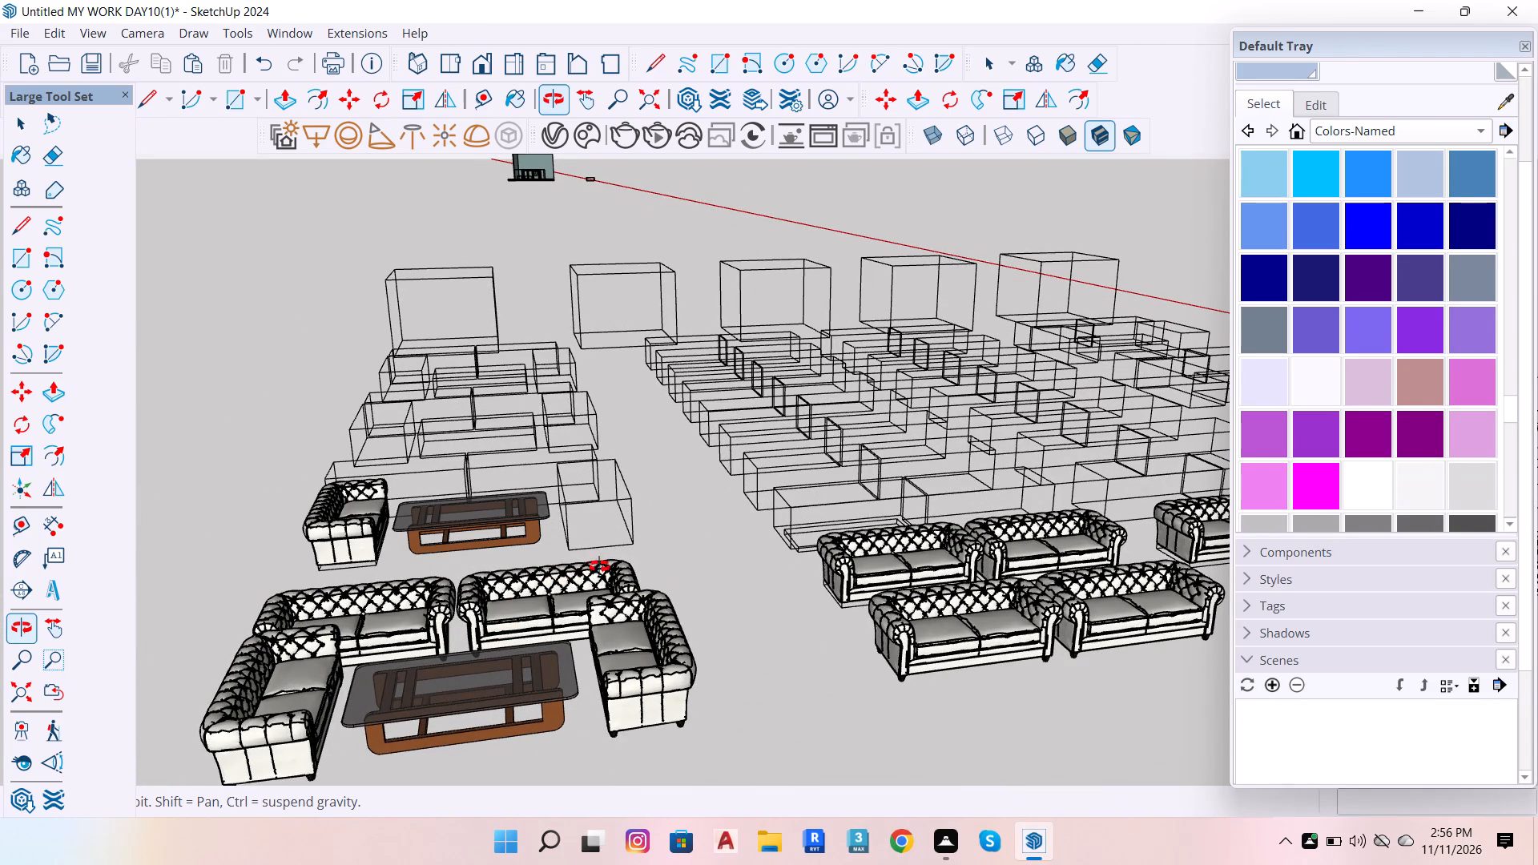
{"action": "scroll", "coordinate": [461, 495], "scroll_direction": "up", "scroll_amount": 3}
{"action": "scroll", "coordinate": [440, 512], "scroll_direction": "down", "scroll_amount": 2}
{"action": "scroll", "coordinate": [445, 238], "scroll_direction": "up", "scroll_amount": 5}
{"action": "scroll", "coordinate": [546, 497], "scroll_direction": "down", "scroll_amount": 5}
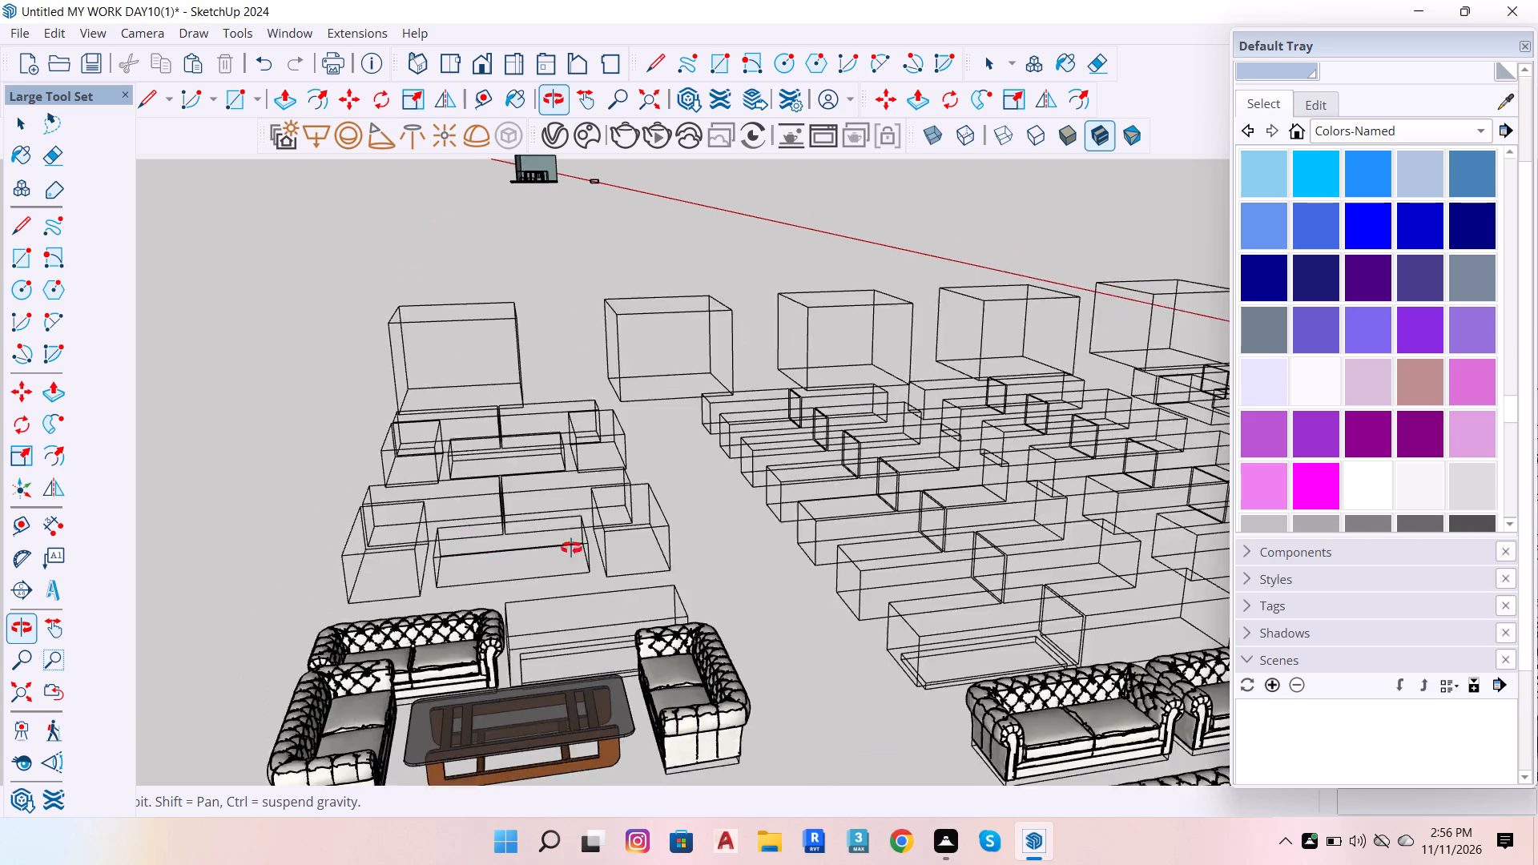
Examine the separate furnished bedroom model near the red axis, looking closely at the bed, bench and rug.
{"action": "scroll", "coordinate": [598, 577], "scroll_direction": "down", "scroll_amount": 19}
{"action": "scroll", "coordinate": [504, 158], "scroll_direction": "up", "scroll_amount": 4}
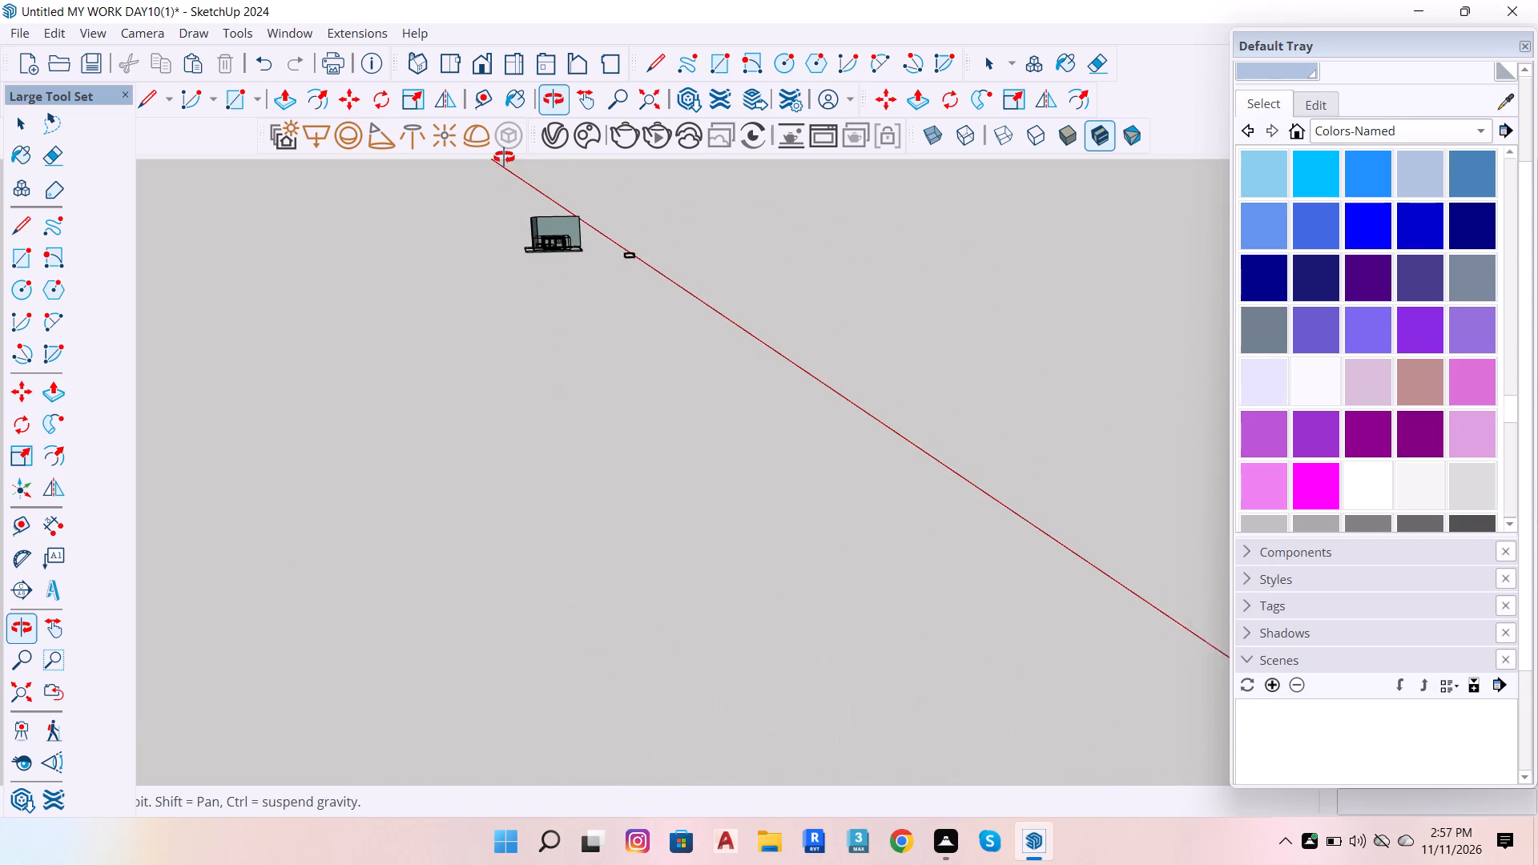
{"action": "scroll", "coordinate": [504, 157], "scroll_direction": "up", "scroll_amount": 2}
{"action": "scroll", "coordinate": [559, 232], "scroll_direction": "up", "scroll_amount": 13}
{"action": "scroll", "coordinate": [519, 265], "scroll_direction": "up", "scroll_amount": 15}
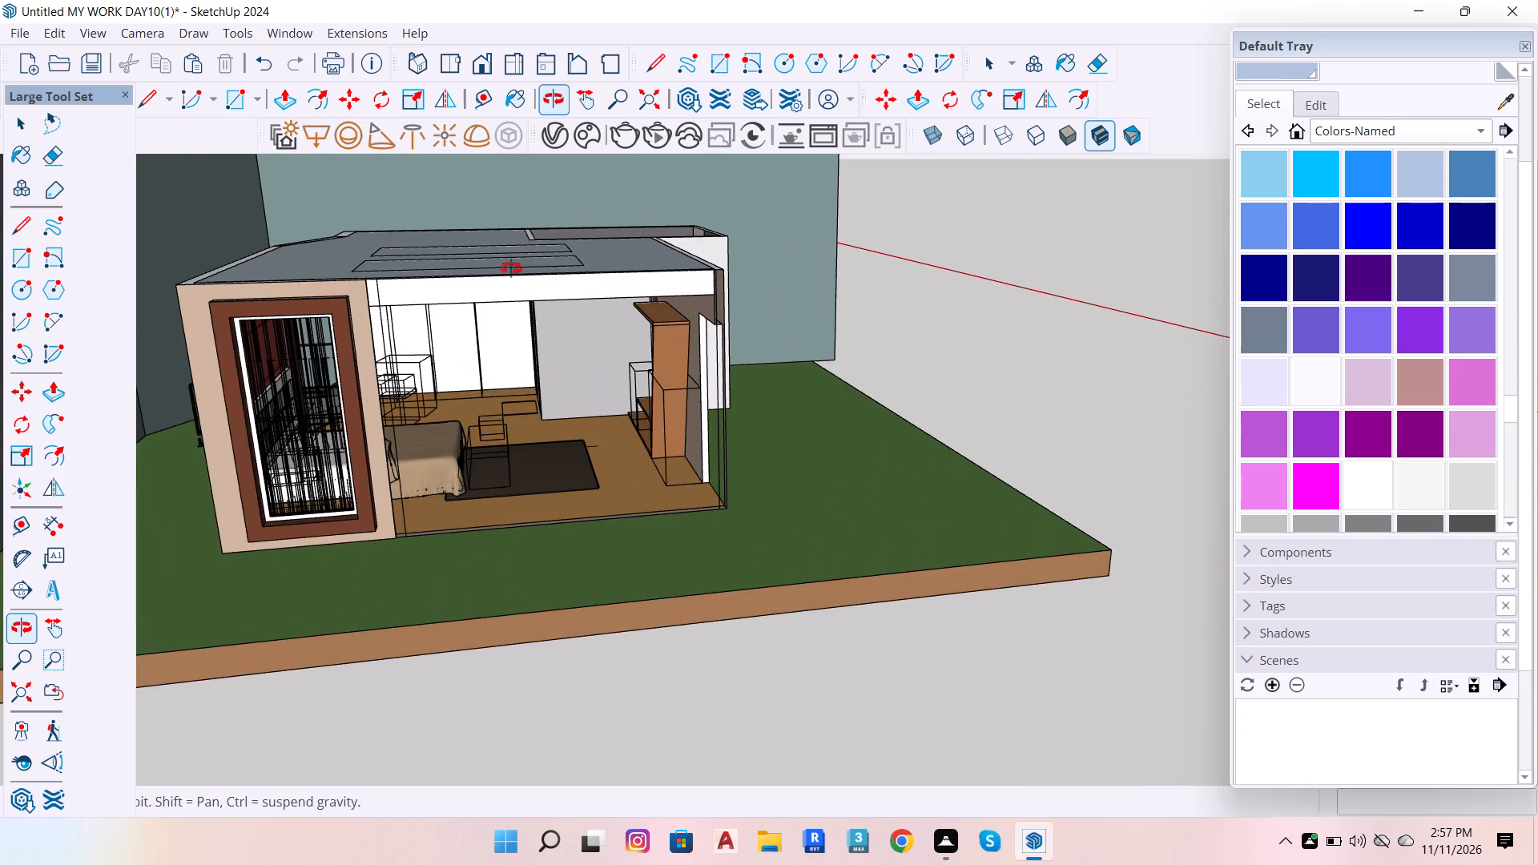
{"action": "scroll", "coordinate": [533, 346], "scroll_direction": "up", "scroll_amount": 5}
{"action": "left_click_drag", "start_coordinate": [518, 300], "coordinate": [259, 299]}
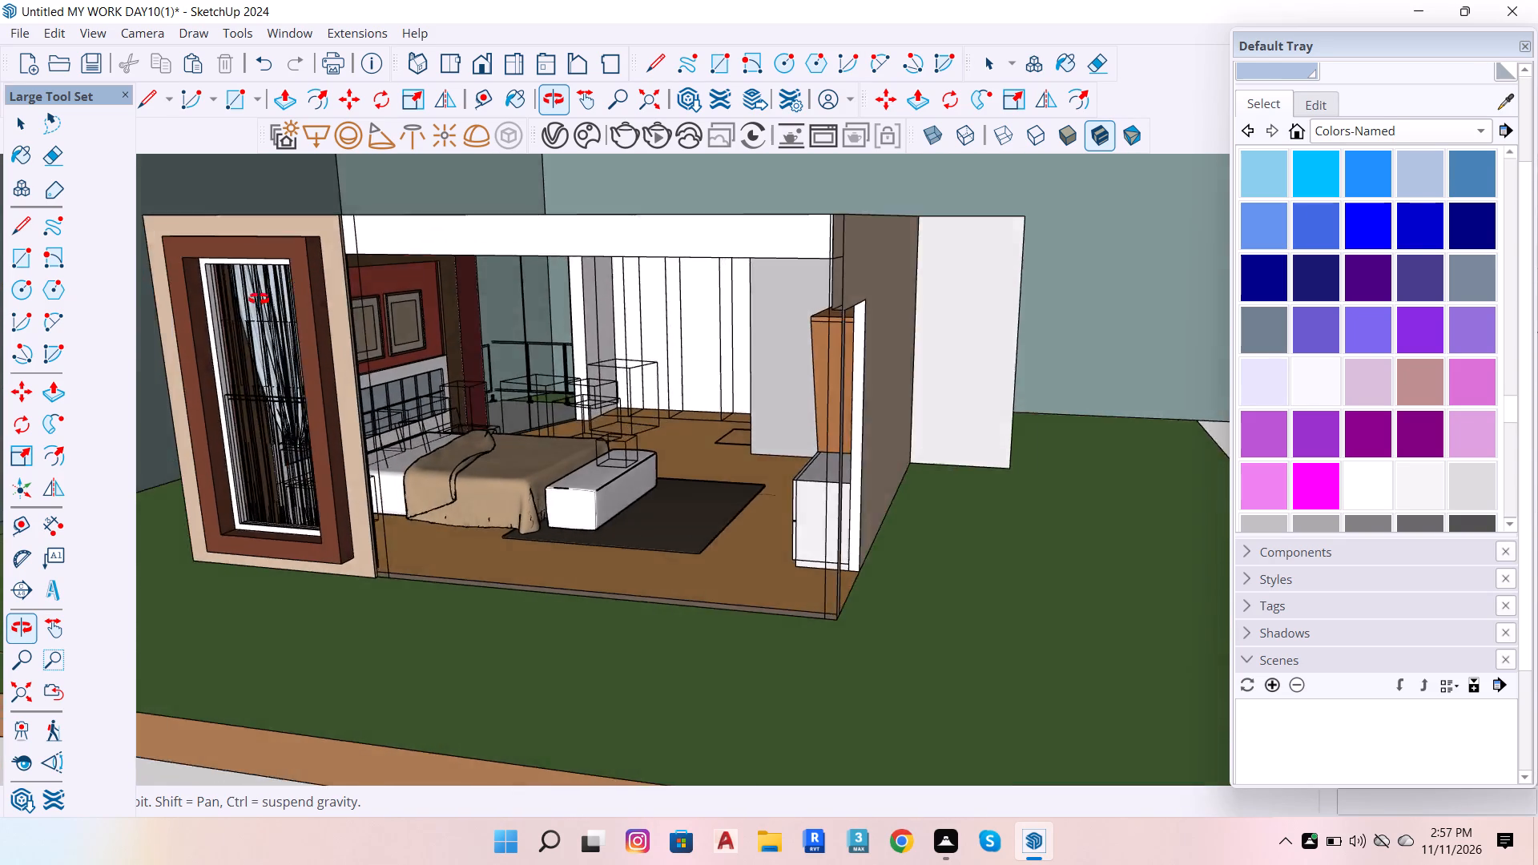
{"action": "left_click_drag", "start_coordinate": [259, 299], "coordinate": [213, 312]}
{"action": "scroll", "coordinate": [652, 363], "scroll_direction": "up", "scroll_amount": 4}
{"action": "scroll", "coordinate": [464, 395], "scroll_direction": "up", "scroll_amount": 13}
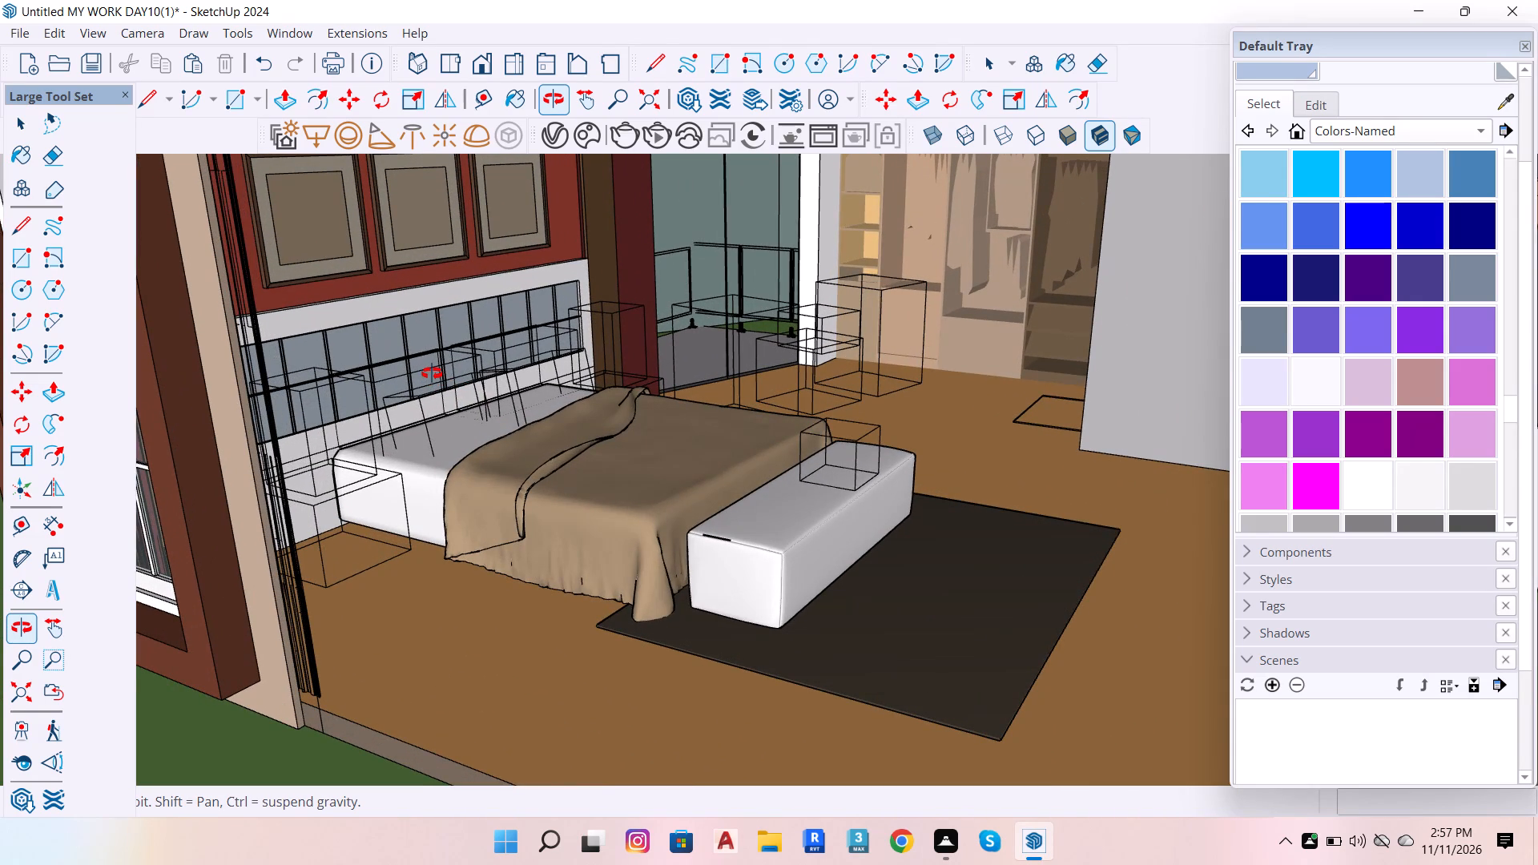
{"action": "scroll", "coordinate": [586, 401], "scroll_direction": "up", "scroll_amount": 5}
{"action": "scroll", "coordinate": [637, 377], "scroll_direction": "down", "scroll_amount": 5}
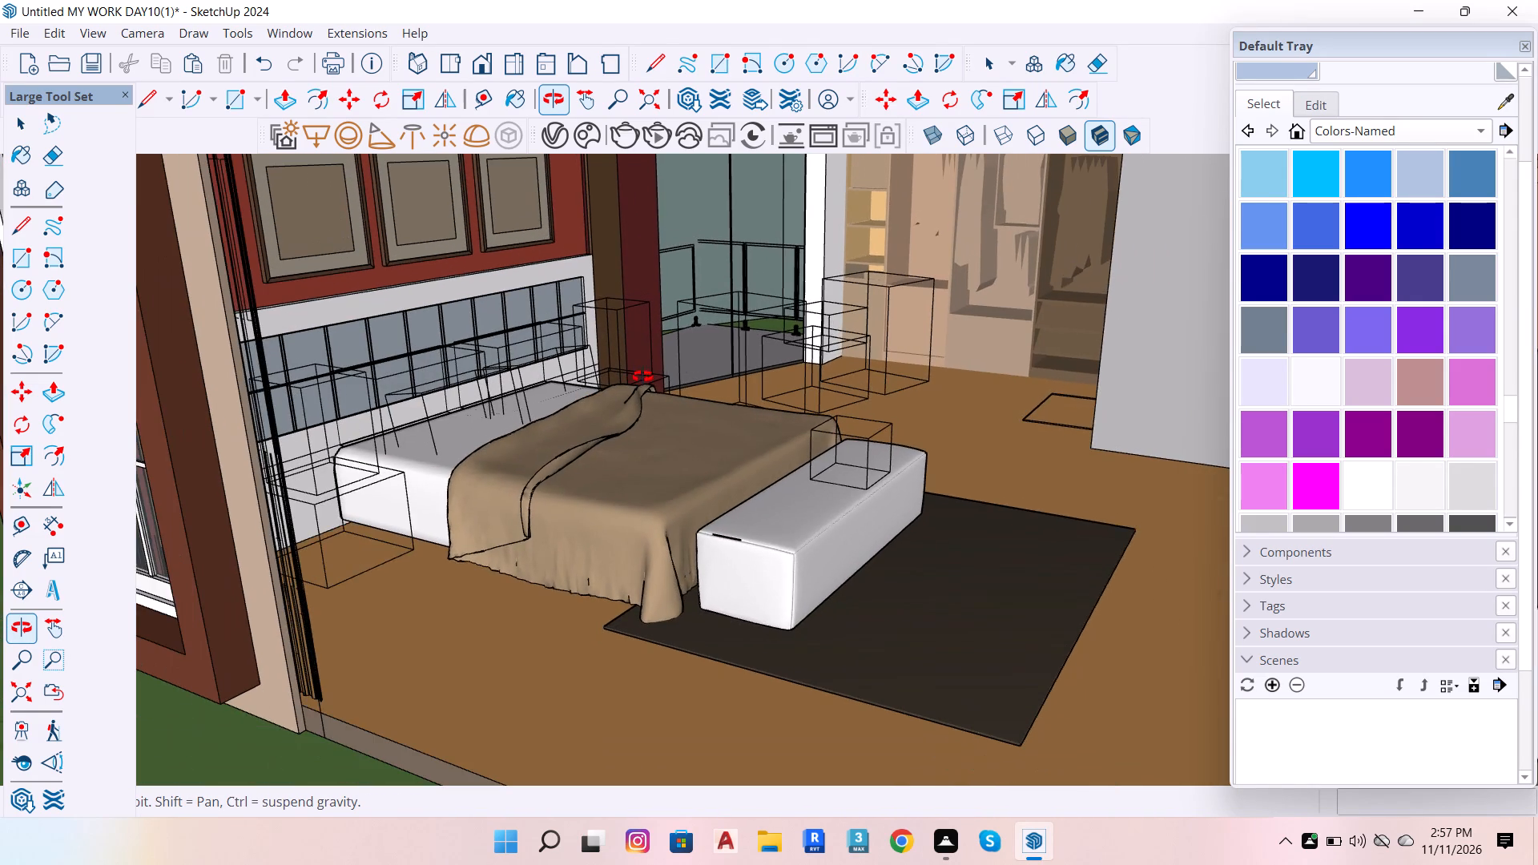
Examine the bedroom's interior from the foot of the bed, including the headboard wall, window seating corner and wardrobe.
{"action": "left_click_drag", "start_coordinate": [713, 310], "coordinate": [598, 281]}
{"action": "scroll", "coordinate": [529, 364], "scroll_direction": "down", "scroll_amount": 6}
{"action": "scroll", "coordinate": [425, 424], "scroll_direction": "down", "scroll_amount": 4}
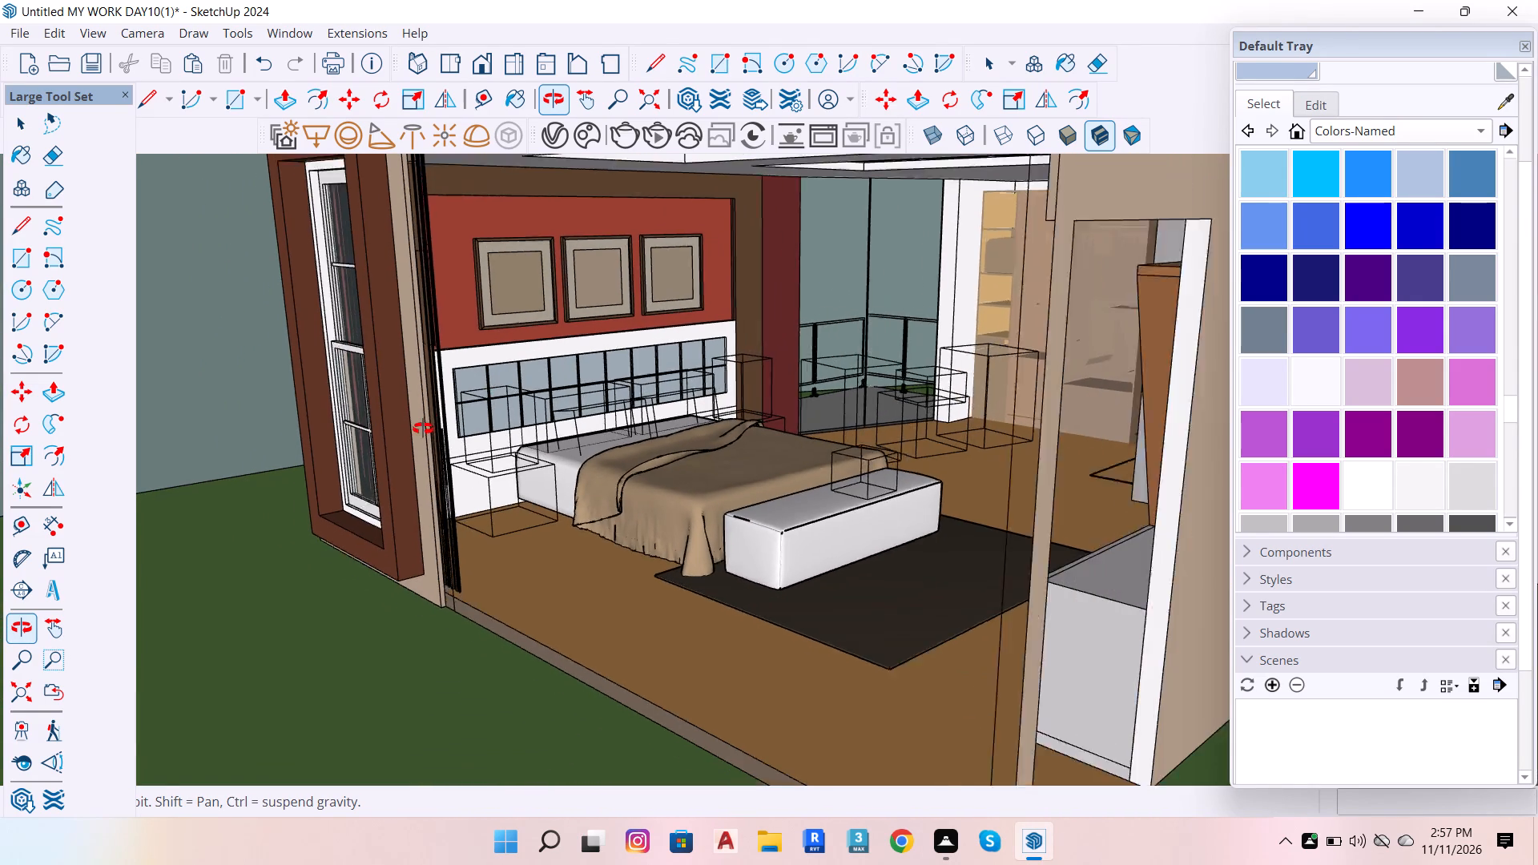
{"action": "scroll", "coordinate": [423, 428], "scroll_direction": "down", "scroll_amount": 1}
{"action": "scroll", "coordinate": [863, 364], "scroll_direction": "up", "scroll_amount": 17}
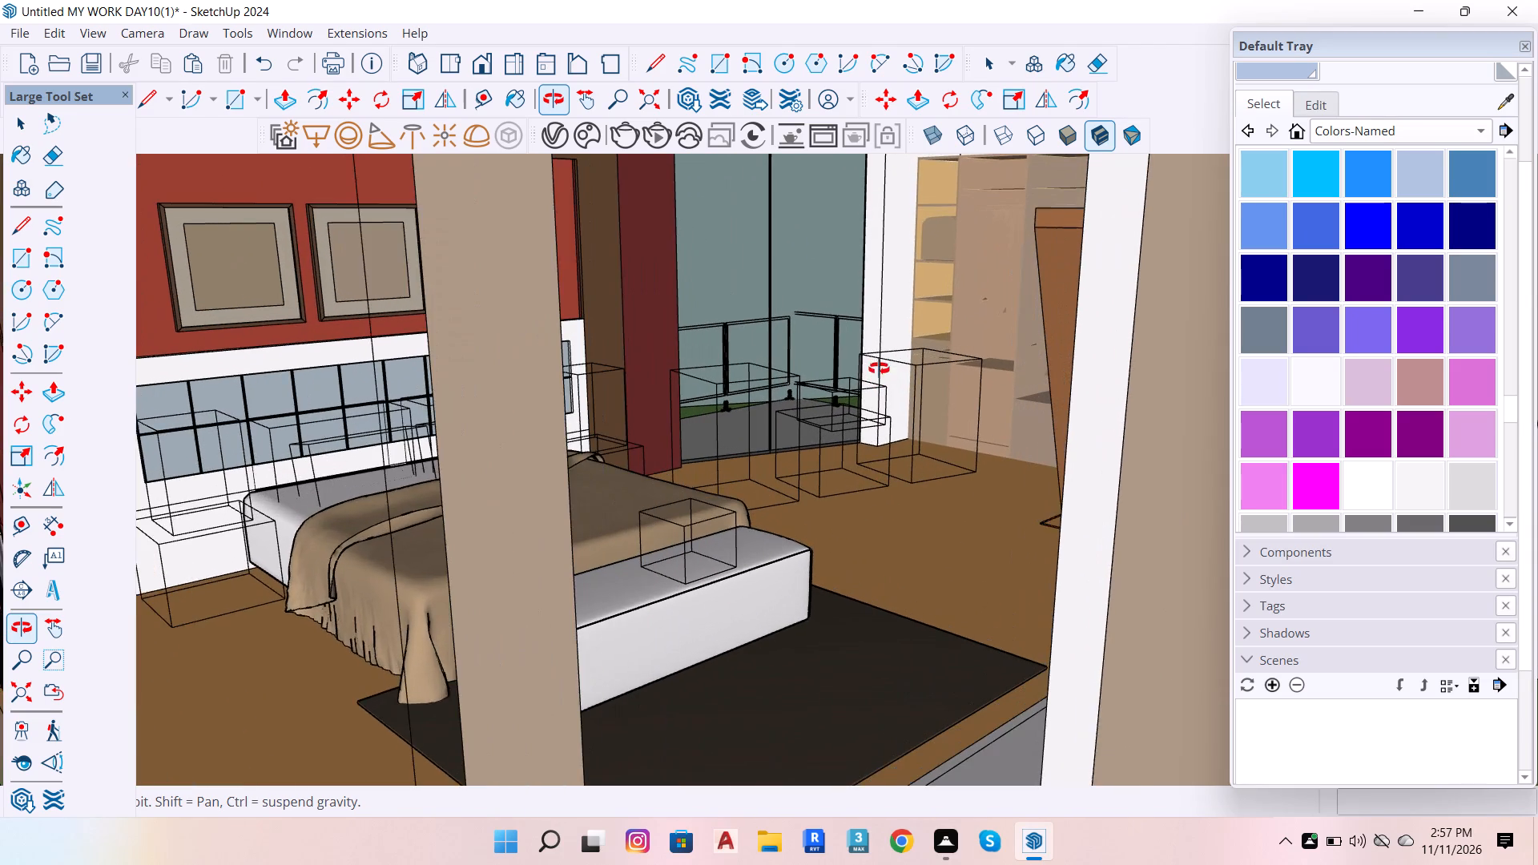
{"action": "scroll", "coordinate": [880, 373], "scroll_direction": "up", "scroll_amount": 11}
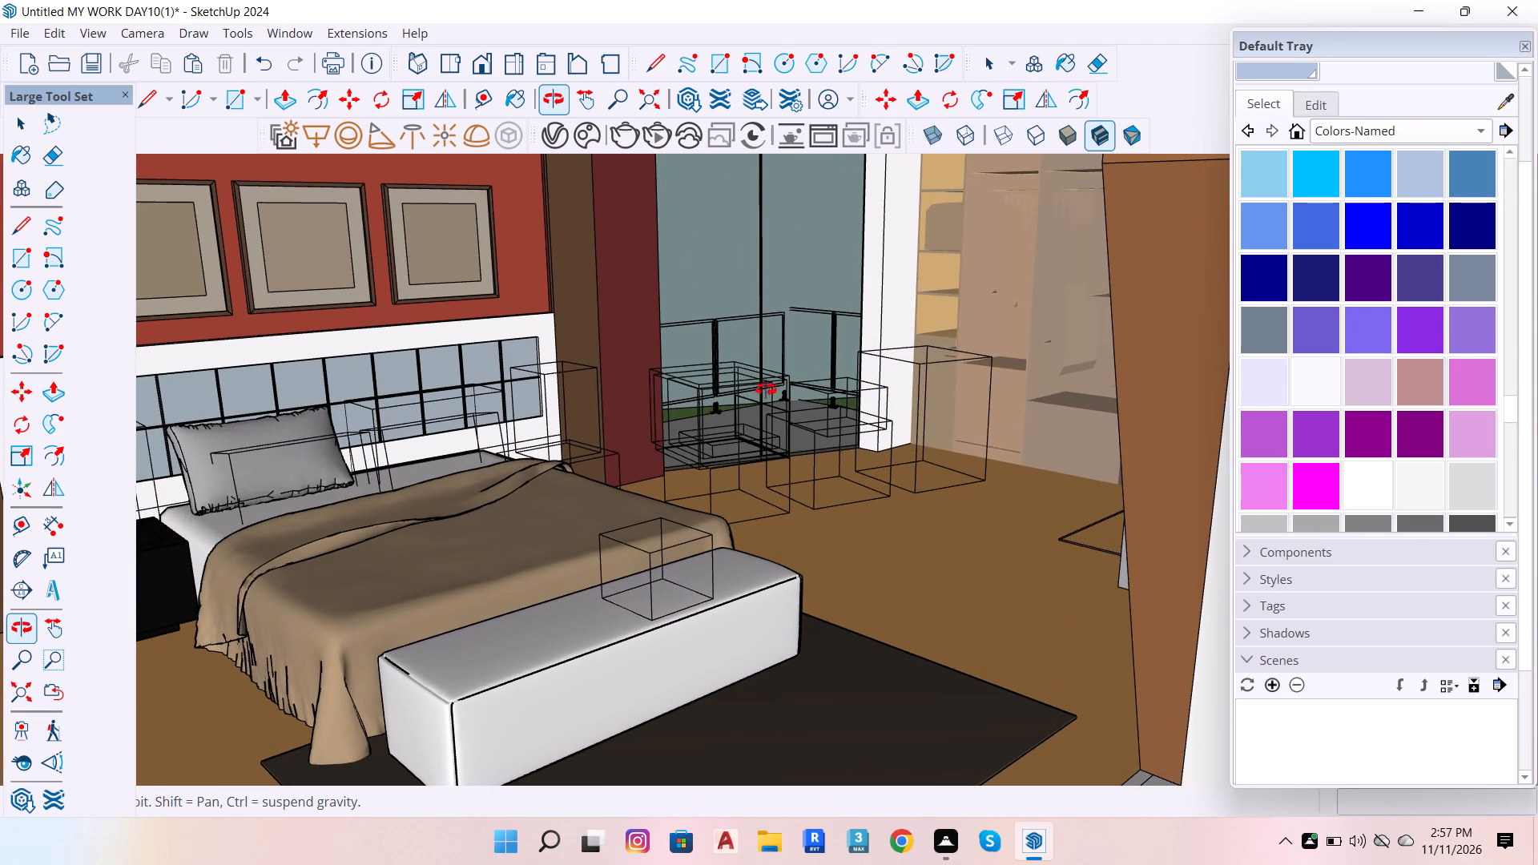
{"action": "scroll", "coordinate": [762, 392], "scroll_direction": "up", "scroll_amount": 4}
{"action": "scroll", "coordinate": [826, 412], "scroll_direction": "up", "scroll_amount": 5}
{"action": "scroll", "coordinate": [766, 361], "scroll_direction": "down", "scroll_amount": 12}
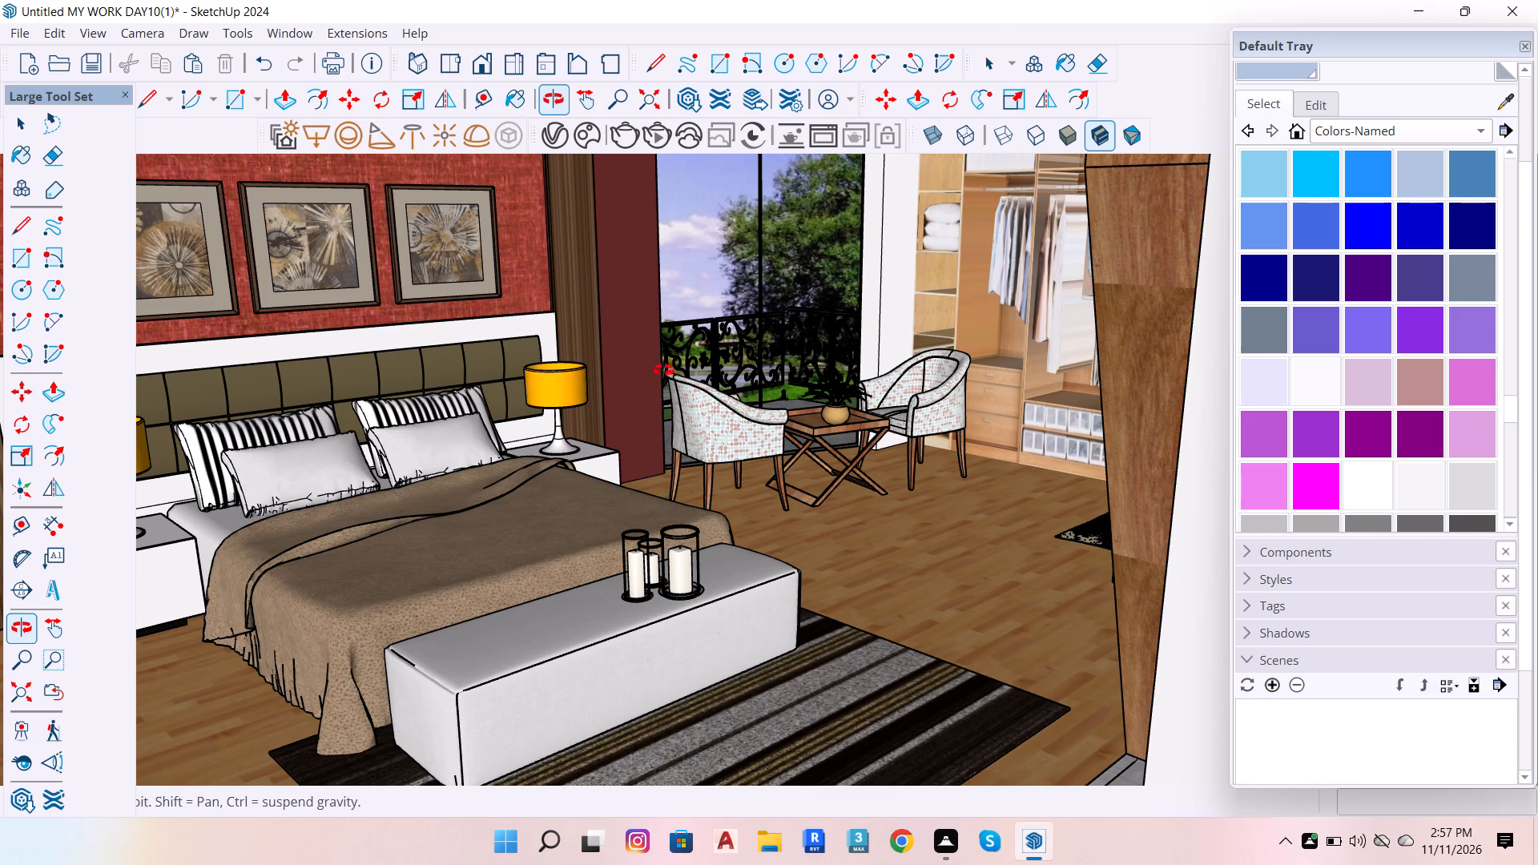
Examine the furnished bedroom model from outside, including its open side, side wall, roof and surrounding grass base, and its placement near the red axis.
{"action": "scroll", "coordinate": [652, 512], "scroll_direction": "down", "scroll_amount": 3}
{"action": "scroll", "coordinate": [635, 439], "scroll_direction": "down", "scroll_amount": 6}
{"action": "scroll", "coordinate": [842, 352], "scroll_direction": "down", "scroll_amount": 7}
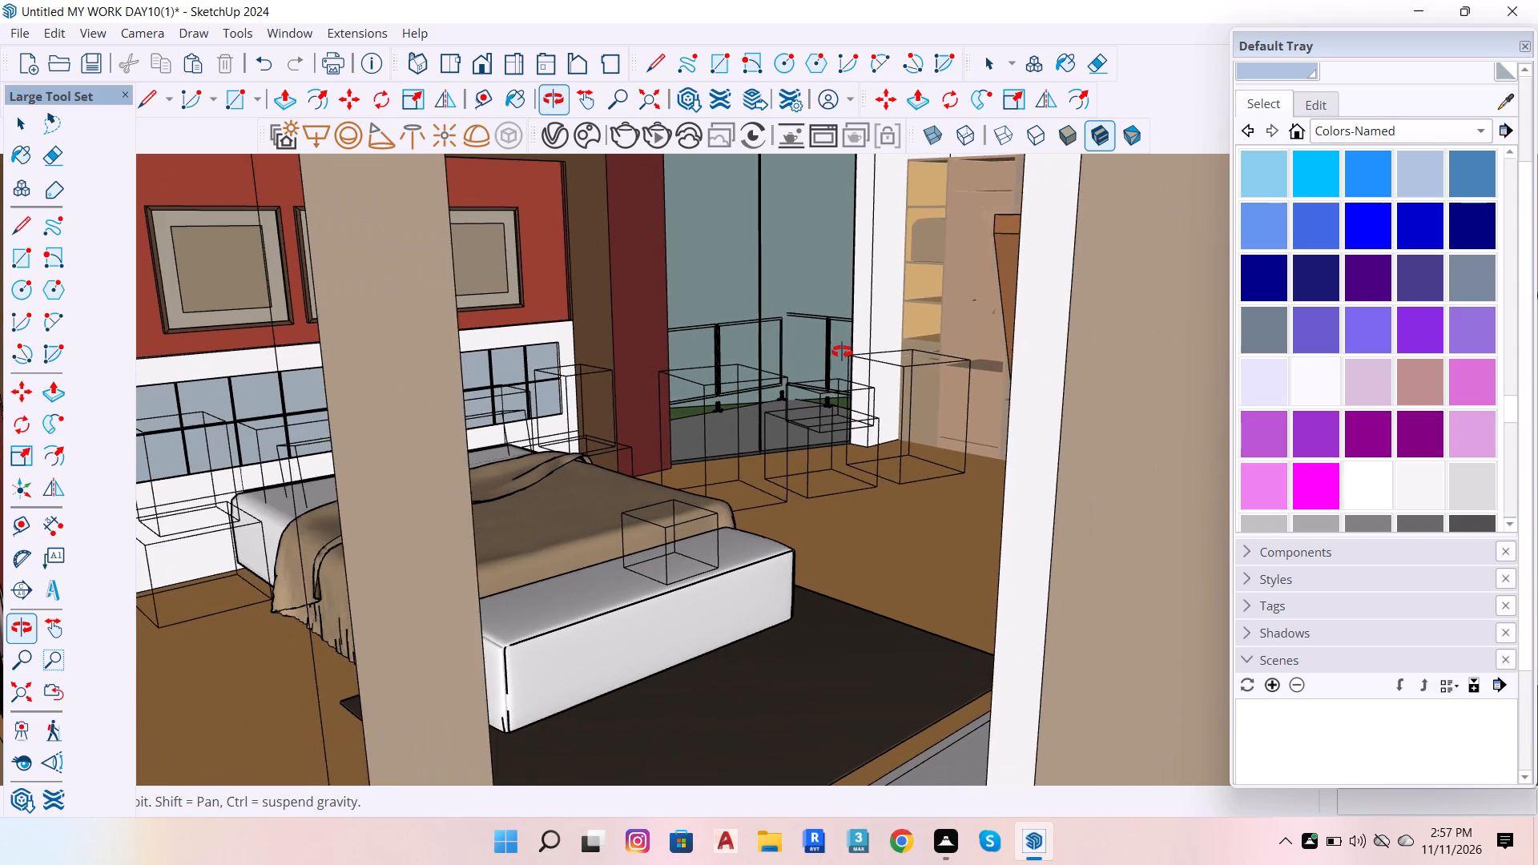
{"action": "scroll", "coordinate": [842, 352], "scroll_direction": "down", "scroll_amount": 14}
{"action": "scroll", "coordinate": [852, 383], "scroll_direction": "down", "scroll_amount": 15}
{"action": "scroll", "coordinate": [844, 376], "scroll_direction": "down", "scroll_amount": 6}
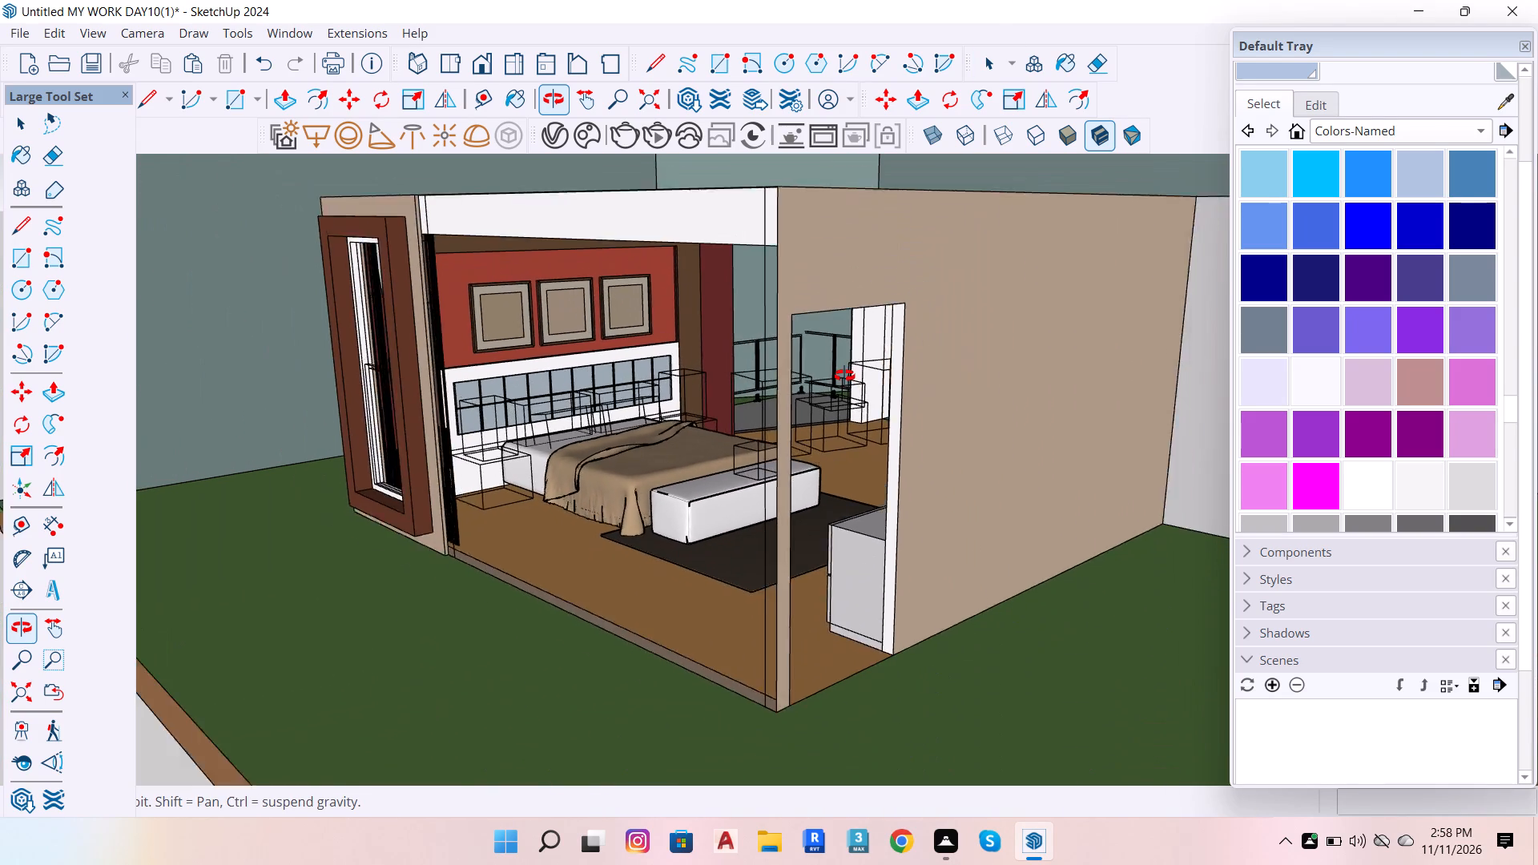
{"action": "scroll", "coordinate": [844, 376], "scroll_direction": "down", "scroll_amount": 16}
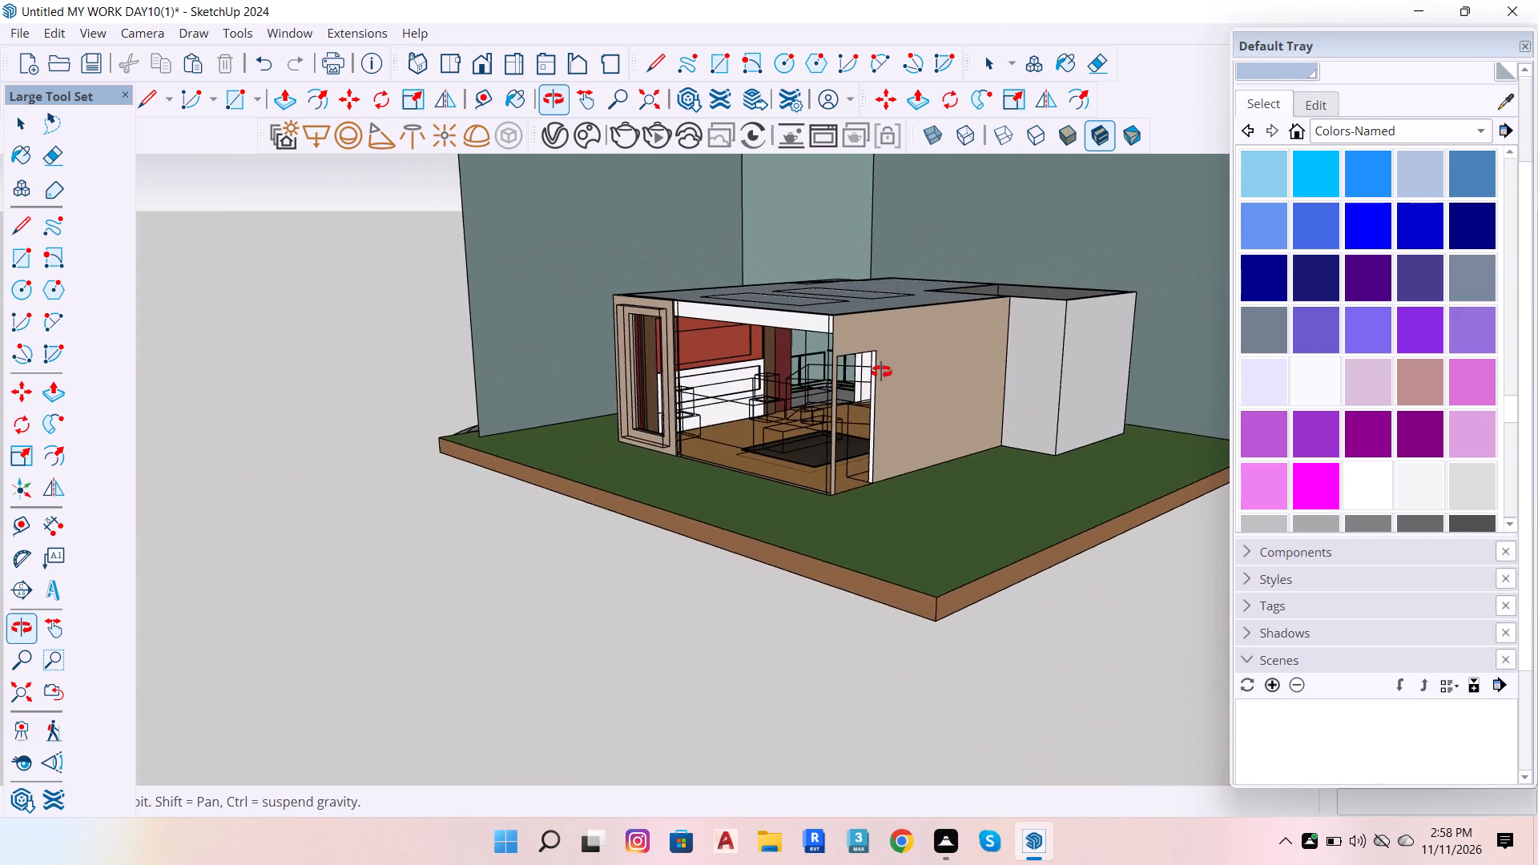
{"action": "scroll", "coordinate": [881, 372], "scroll_direction": "down", "scroll_amount": 18}
{"action": "scroll", "coordinate": [810, 460], "scroll_direction": "down", "scroll_amount": 14}
{"action": "scroll", "coordinate": [792, 479], "scroll_direction": "up", "scroll_amount": 7}
{"action": "scroll", "coordinate": [789, 484], "scroll_direction": "up", "scroll_amount": 20}
{"action": "scroll", "coordinate": [789, 484], "scroll_direction": "up", "scroll_amount": 2}
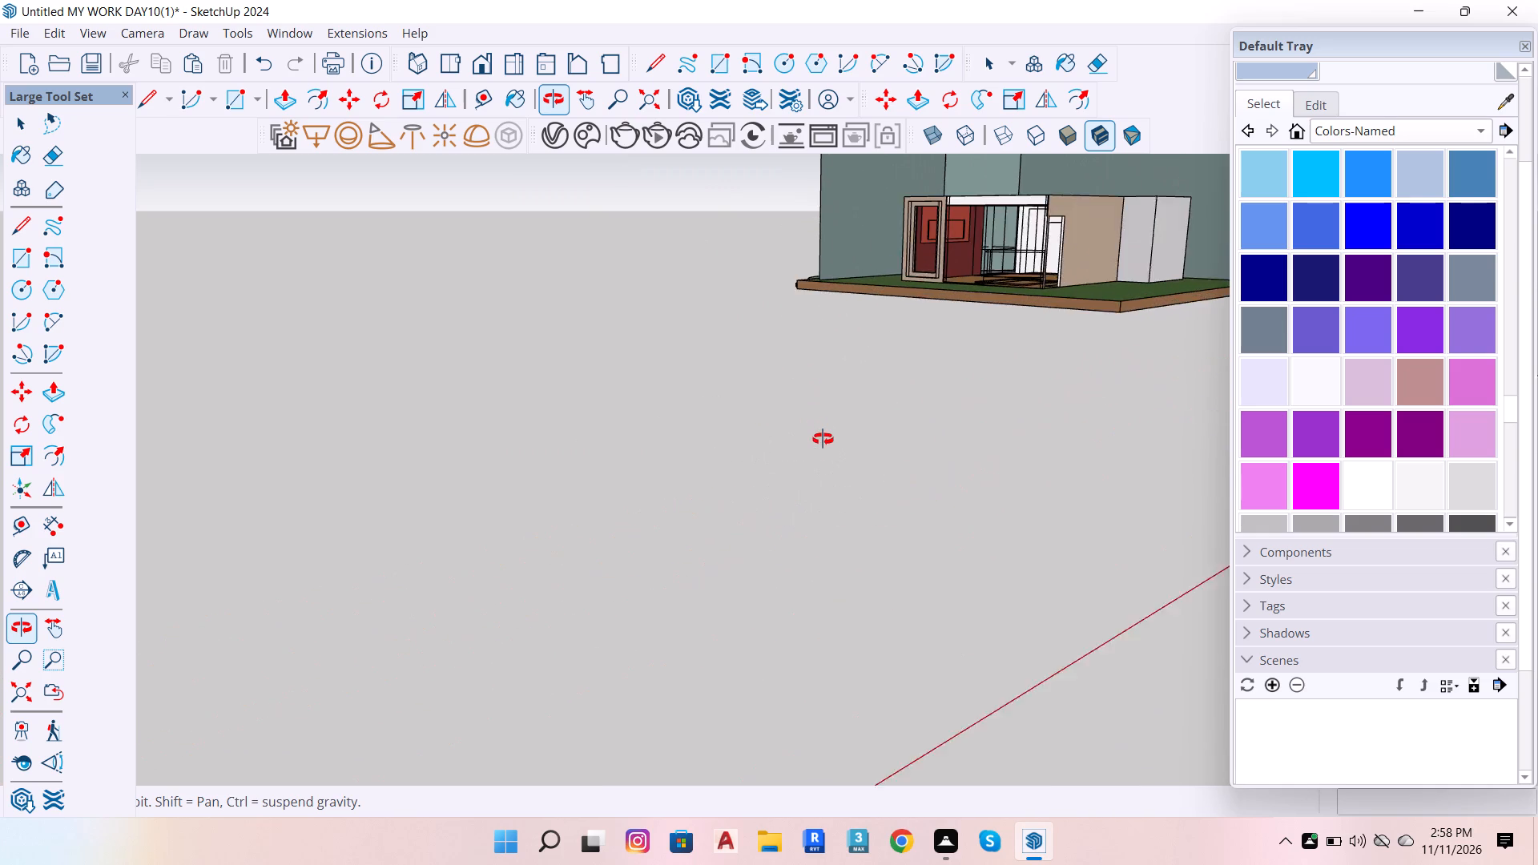
{"action": "scroll", "coordinate": [823, 439], "scroll_direction": "up", "scroll_amount": 2}
{"action": "scroll", "coordinate": [823, 441], "scroll_direction": "down", "scroll_amount": 13}
{"action": "left_click_drag", "start_coordinate": [813, 472], "coordinate": [803, 538]}
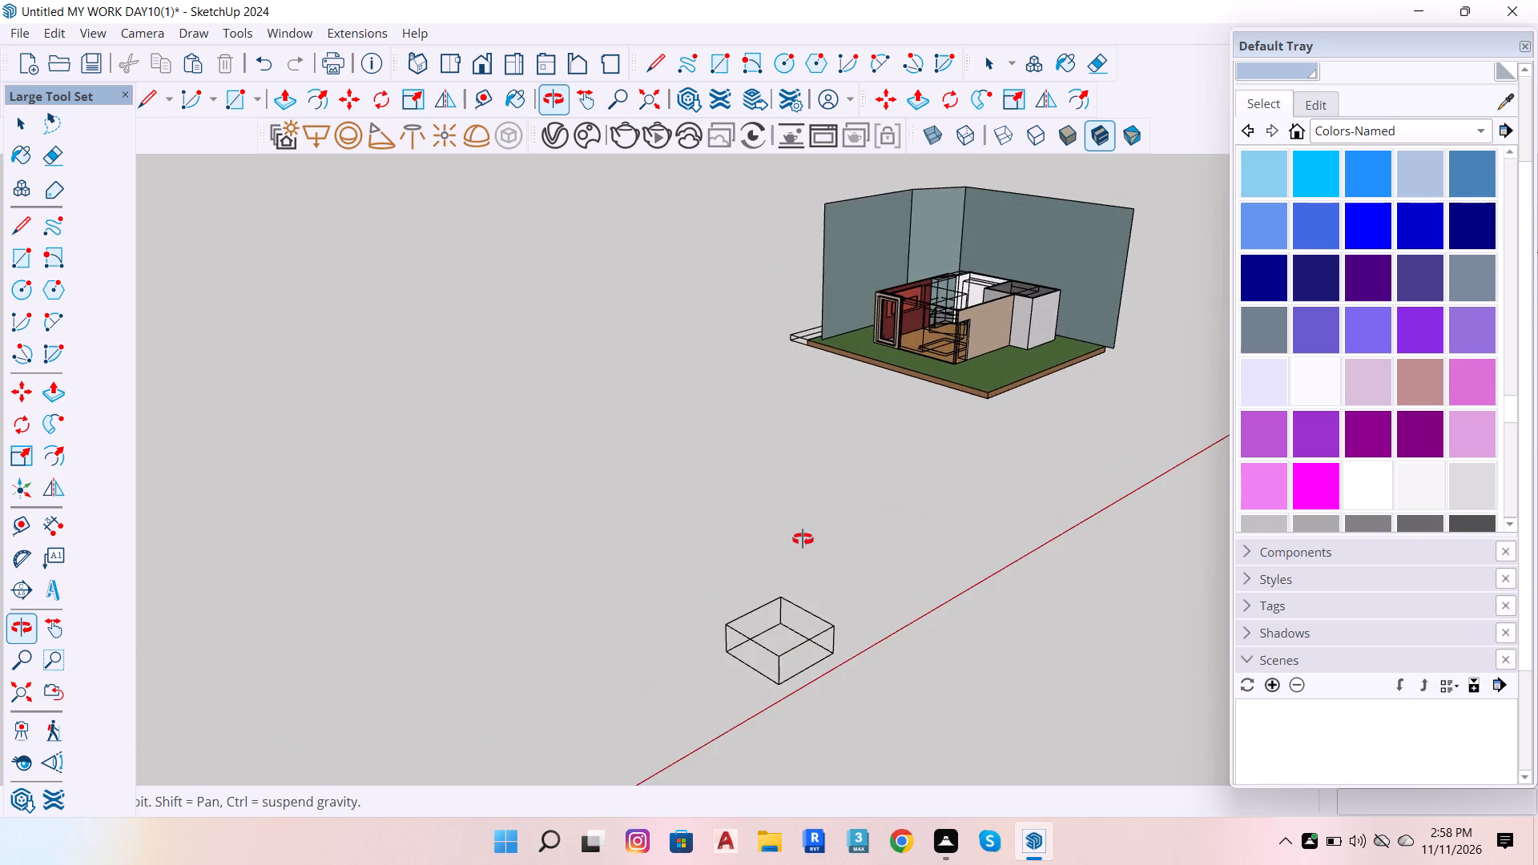
{"action": "scroll", "coordinate": [805, 548], "scroll_direction": "down", "scroll_amount": 5}
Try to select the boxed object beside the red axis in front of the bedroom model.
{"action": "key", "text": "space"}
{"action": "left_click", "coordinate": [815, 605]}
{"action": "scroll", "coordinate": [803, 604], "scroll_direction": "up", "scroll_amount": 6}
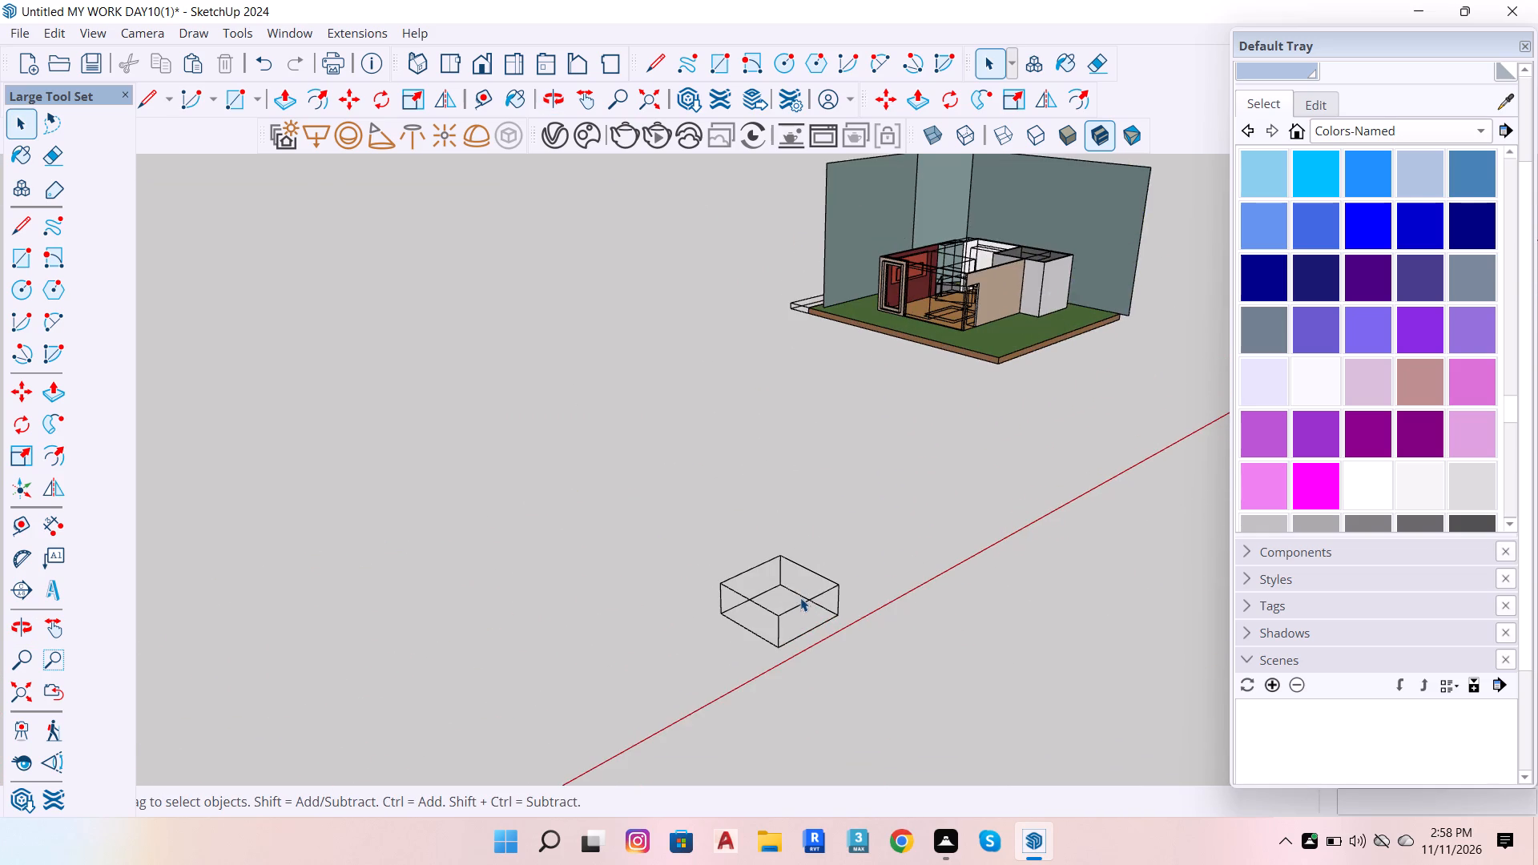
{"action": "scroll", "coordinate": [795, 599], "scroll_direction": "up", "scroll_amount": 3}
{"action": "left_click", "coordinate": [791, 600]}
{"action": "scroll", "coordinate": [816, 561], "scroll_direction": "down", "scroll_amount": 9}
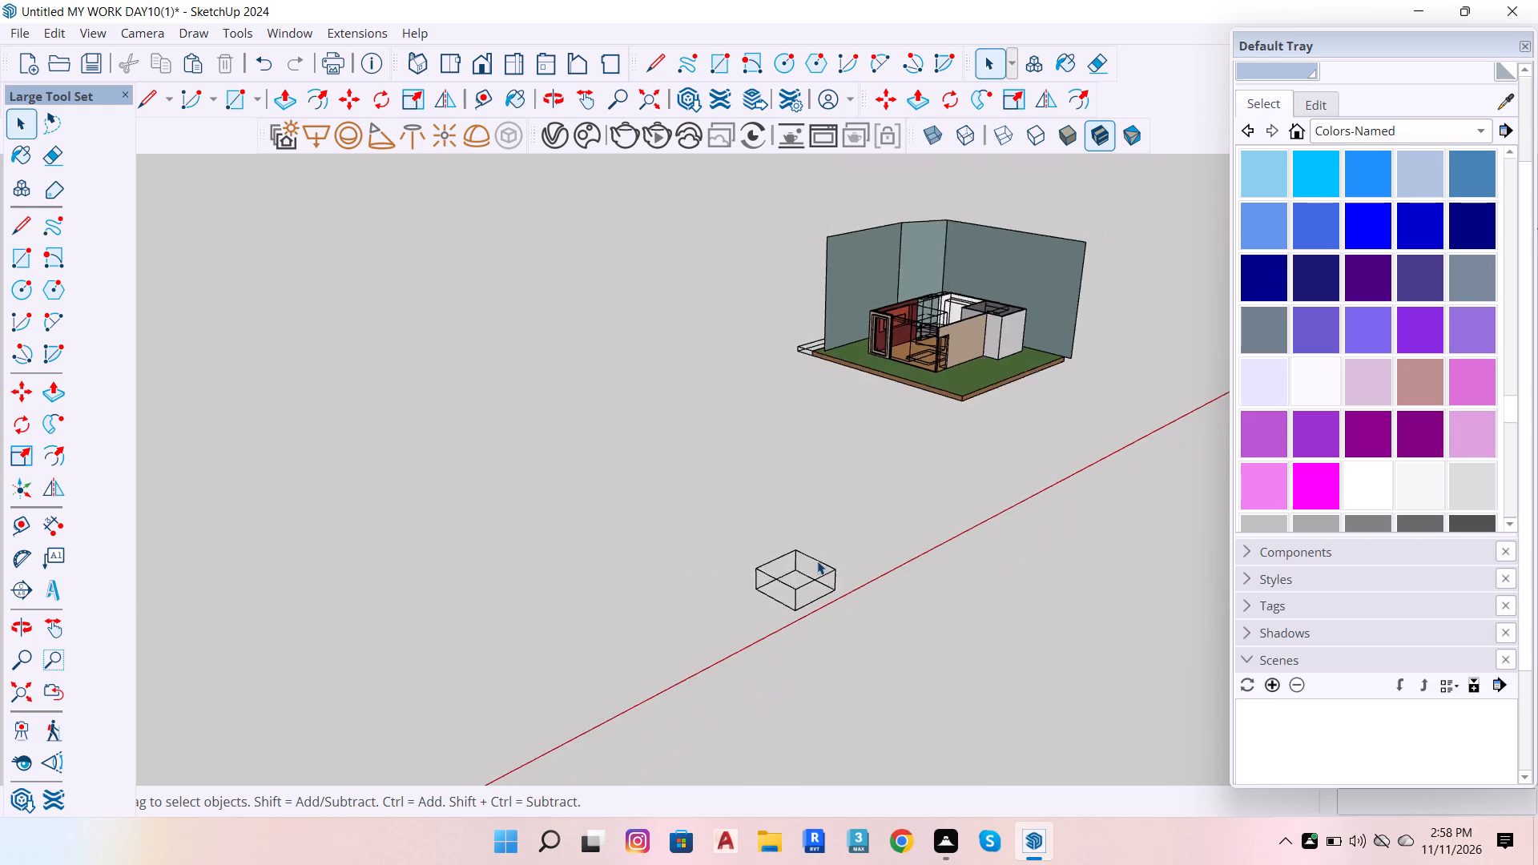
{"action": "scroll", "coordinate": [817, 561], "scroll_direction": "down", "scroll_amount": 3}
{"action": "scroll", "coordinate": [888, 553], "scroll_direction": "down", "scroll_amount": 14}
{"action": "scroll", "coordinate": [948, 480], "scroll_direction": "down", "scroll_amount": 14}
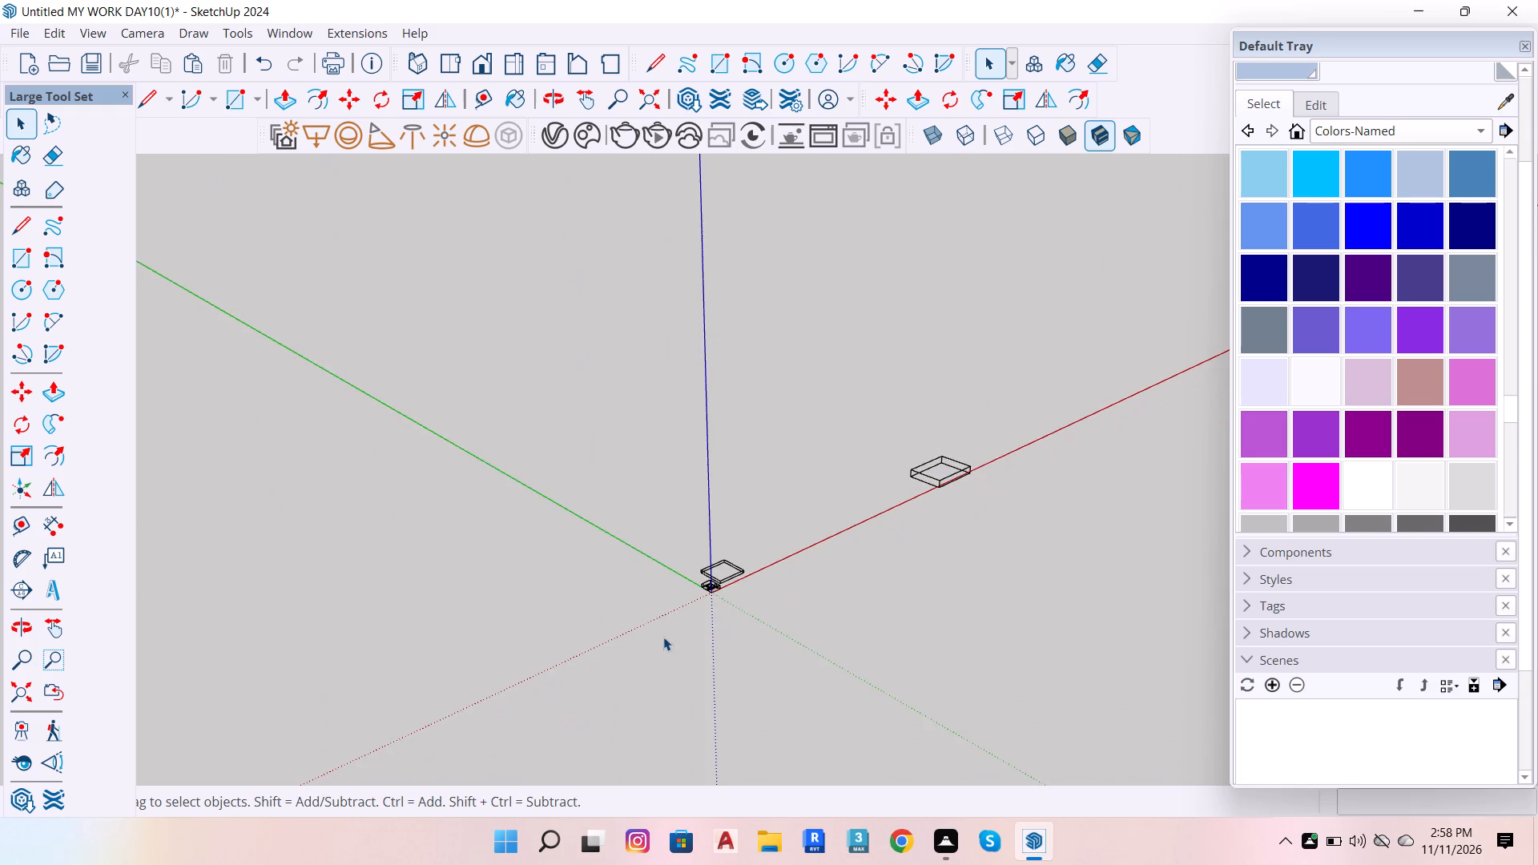
Select the whole seating and dining furniture collection beside the house at the origin.
{"action": "scroll", "coordinate": [772, 560], "scroll_direction": "up", "scroll_amount": 7}
{"action": "left_click", "coordinate": [706, 571]}
{"action": "left_click", "coordinate": [681, 579]}
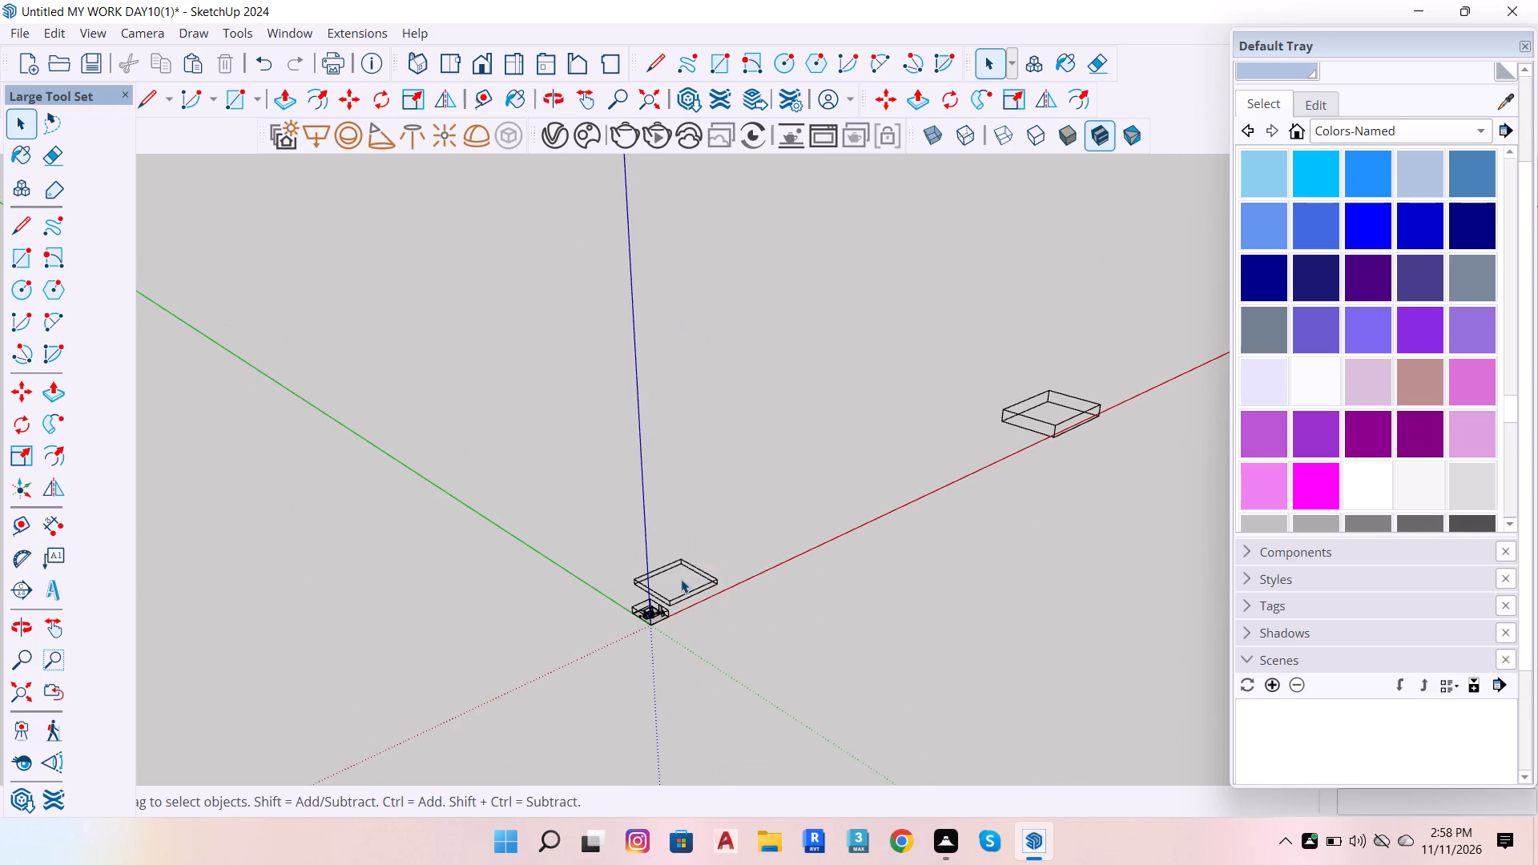
{"action": "scroll", "coordinate": [702, 599], "scroll_direction": "up", "scroll_amount": 18}
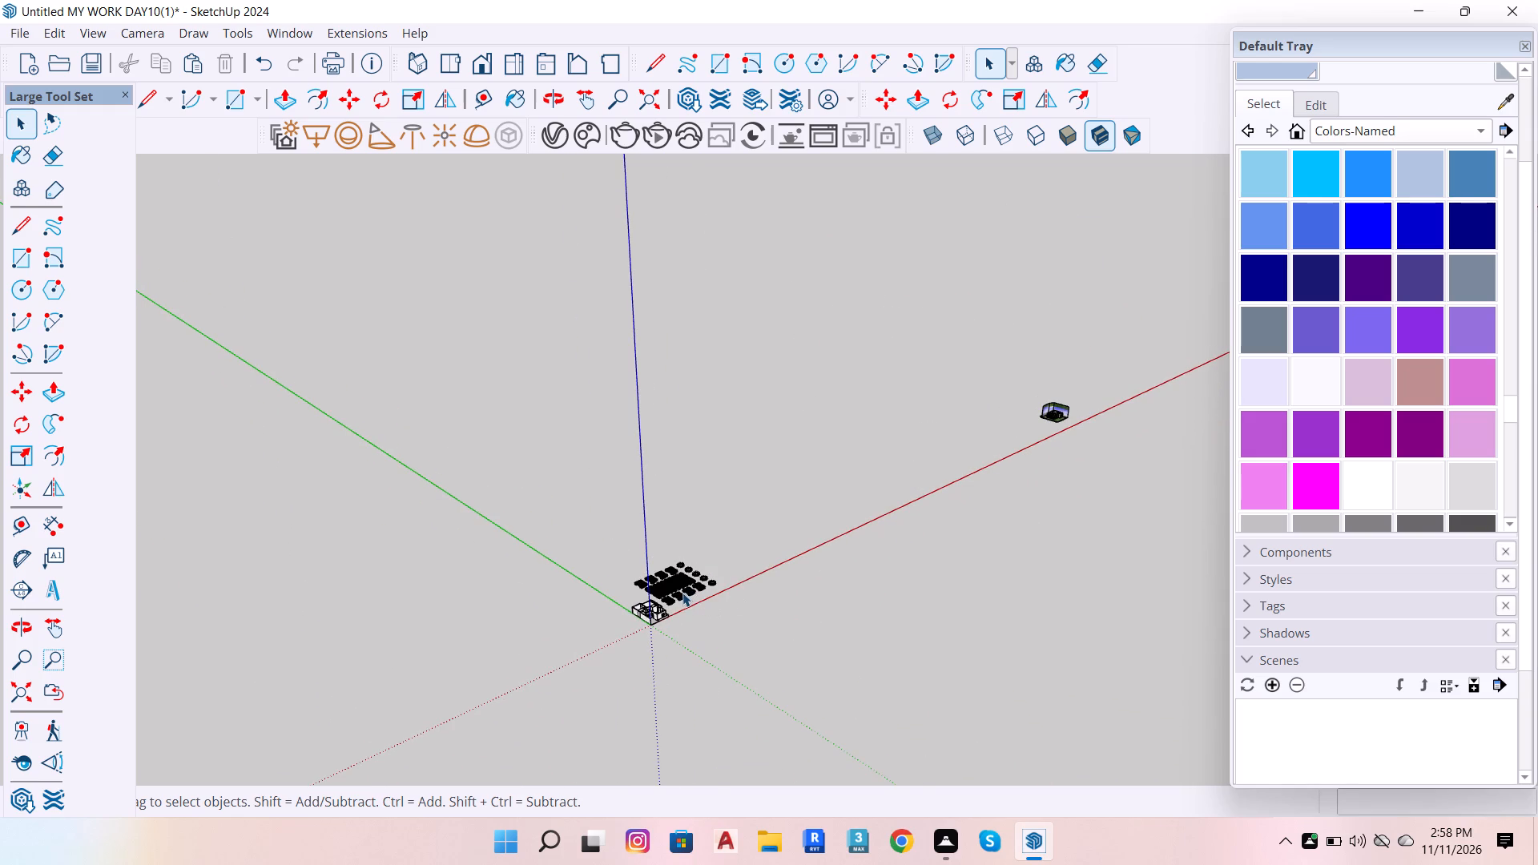
{"action": "scroll", "coordinate": [682, 593], "scroll_direction": "up", "scroll_amount": 19}
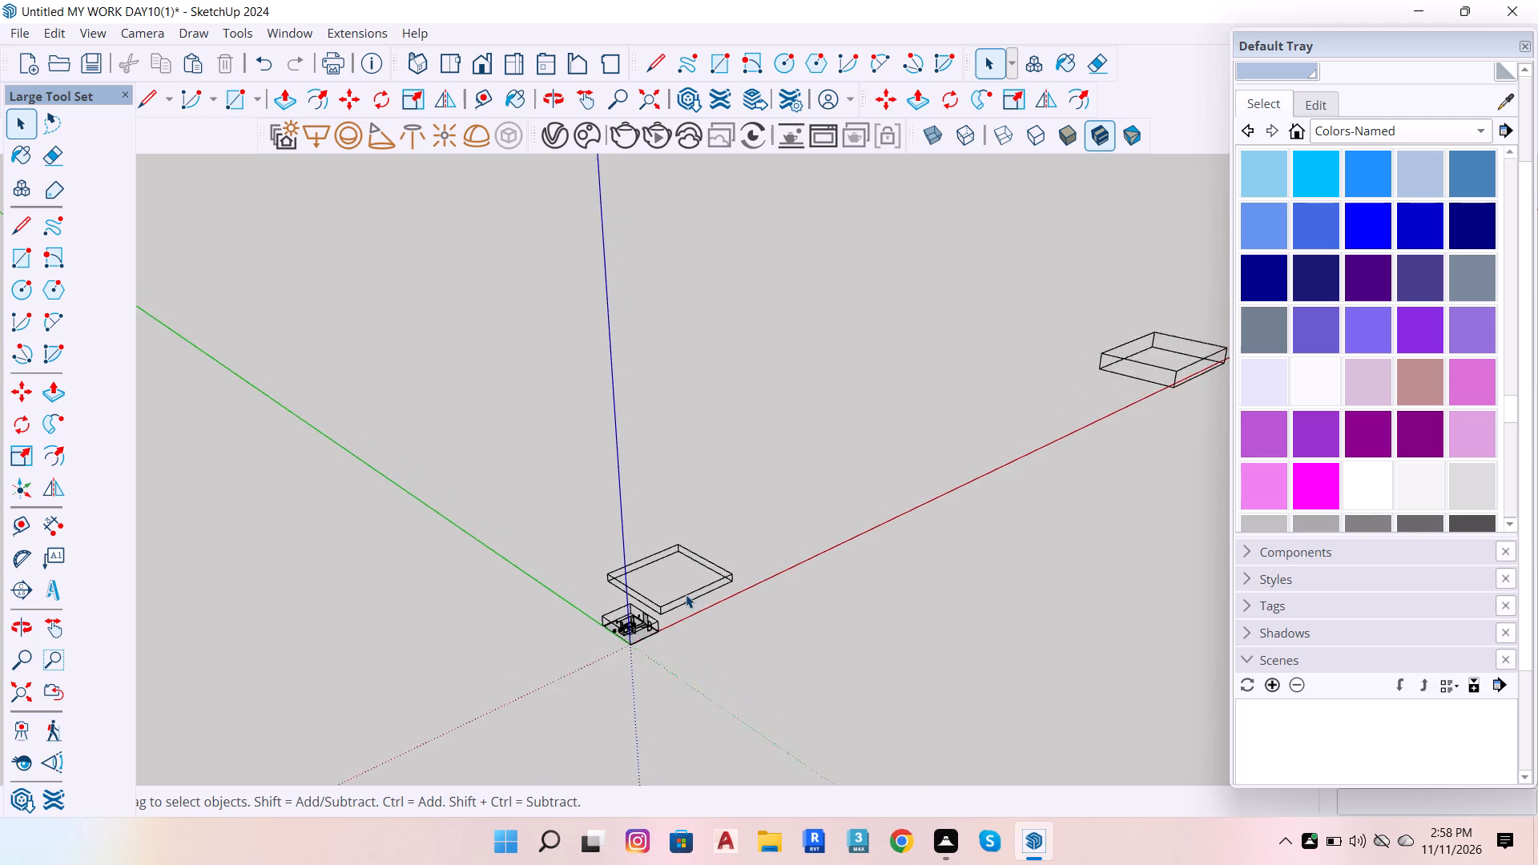
{"action": "scroll", "coordinate": [686, 594], "scroll_direction": "up", "scroll_amount": 13}
{"action": "left_click", "coordinate": [662, 588]}
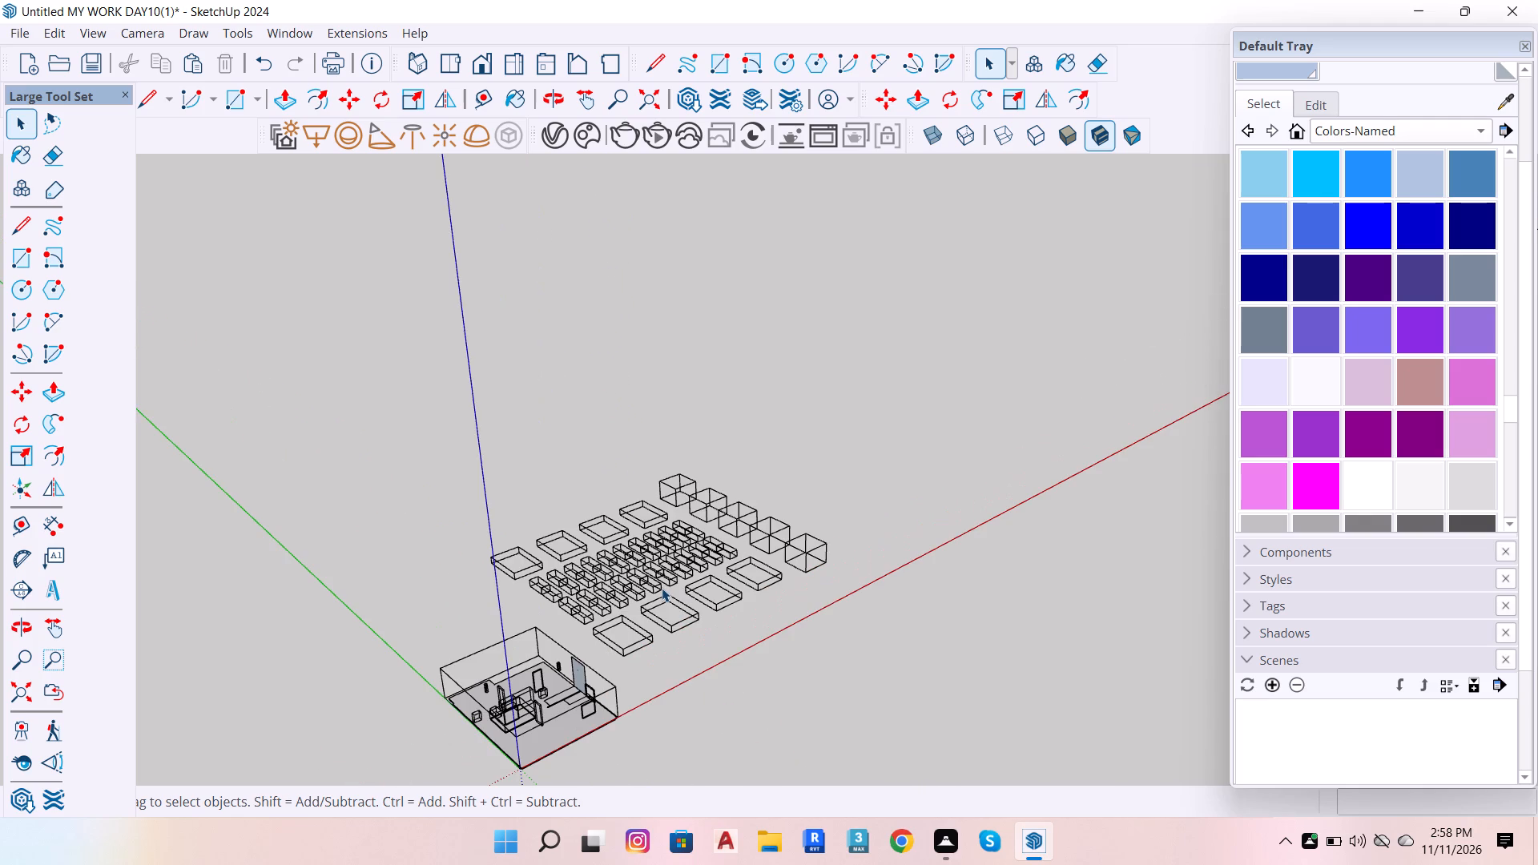
{"action": "left_click", "coordinate": [670, 620]}
Examine the selected furniture collection in the overall layout, and look closer at the end with the round dining sets.
{"action": "scroll", "coordinate": [670, 614], "scroll_direction": "down", "scroll_amount": 6}
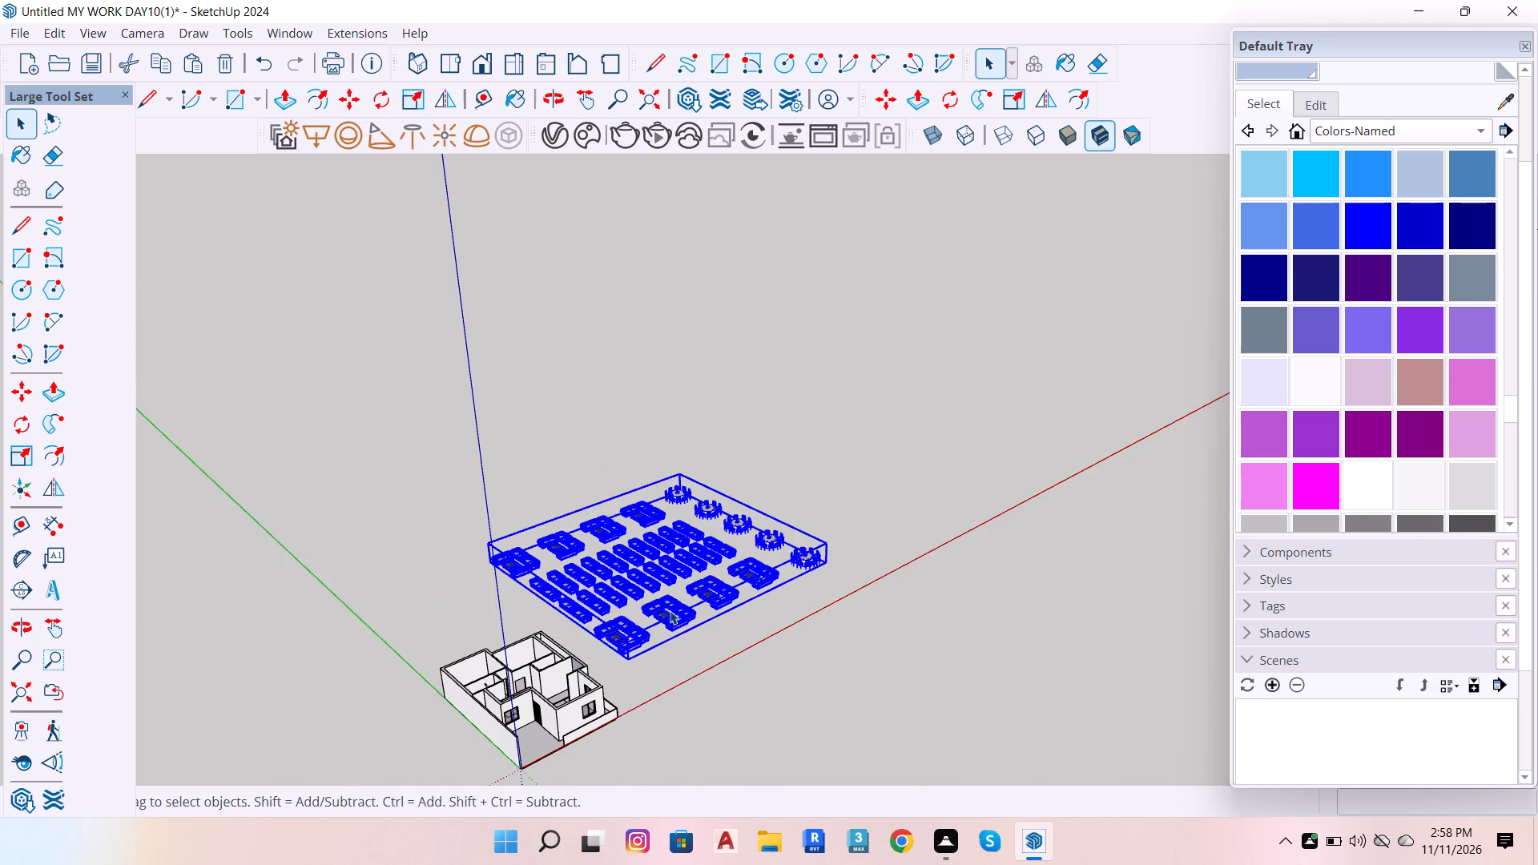
{"action": "scroll", "coordinate": [650, 597], "scroll_direction": "down", "scroll_amount": 19}
{"action": "scroll", "coordinate": [714, 573], "scroll_direction": "up", "scroll_amount": 5}
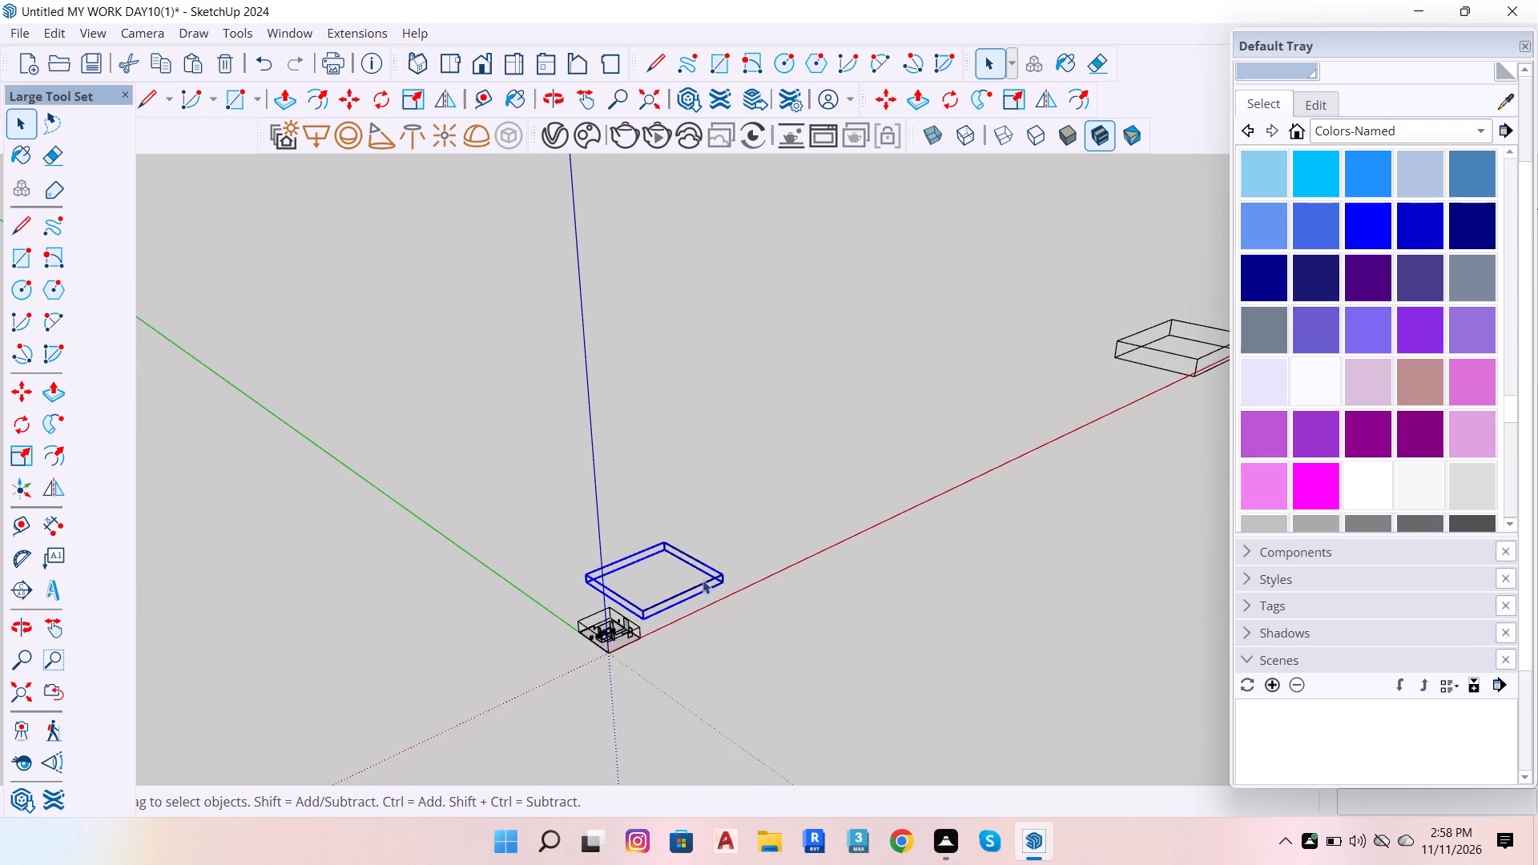
{"action": "scroll", "coordinate": [681, 585], "scroll_direction": "up", "scroll_amount": 20}
{"action": "scroll", "coordinate": [692, 577], "scroll_direction": "up", "scroll_amount": 6}
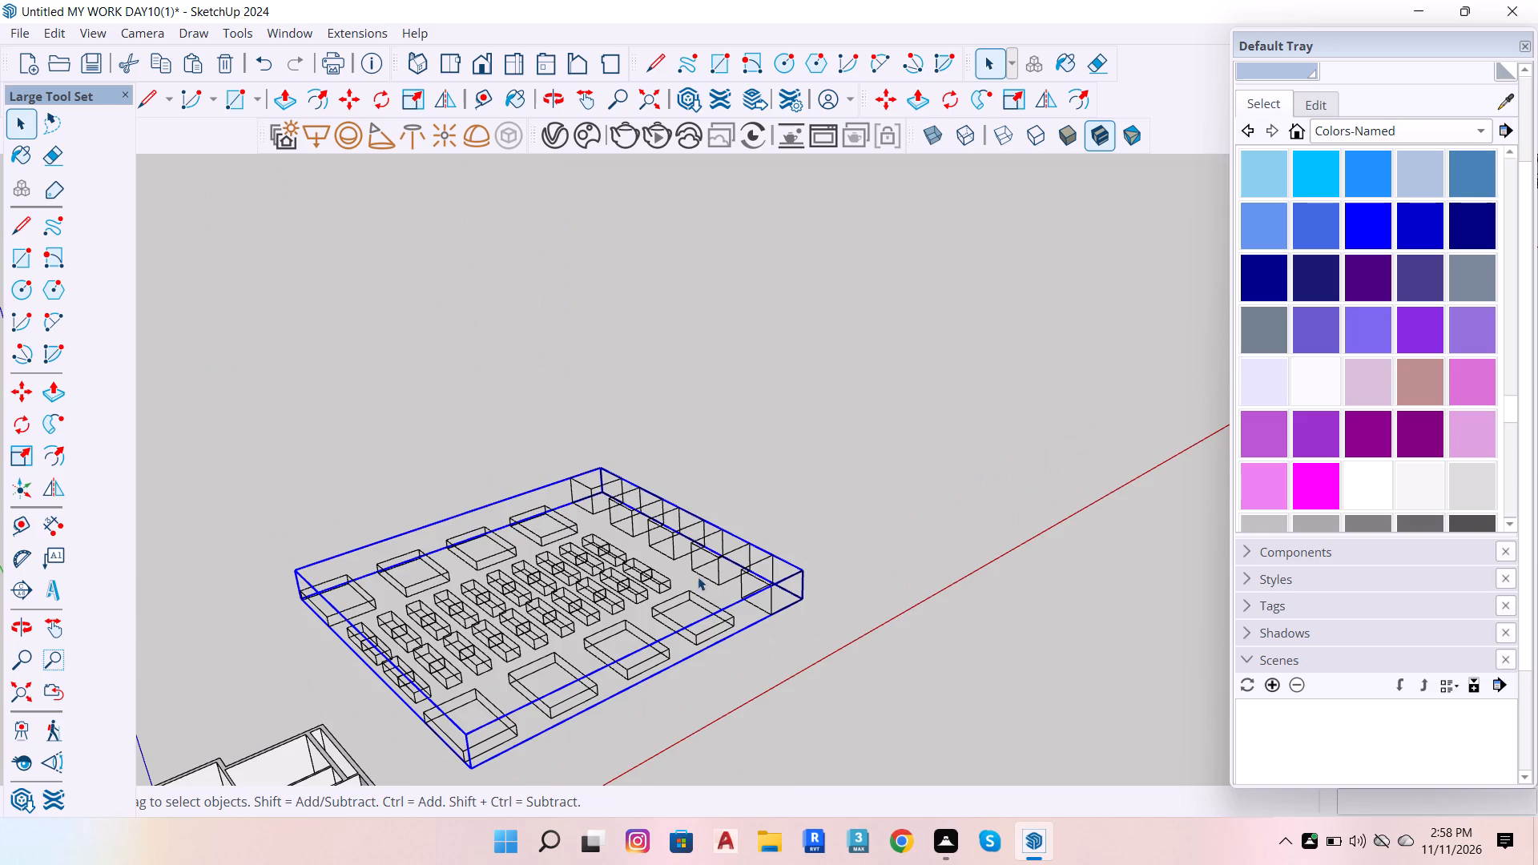
{"action": "scroll", "coordinate": [690, 582], "scroll_direction": "up", "scroll_amount": 7}
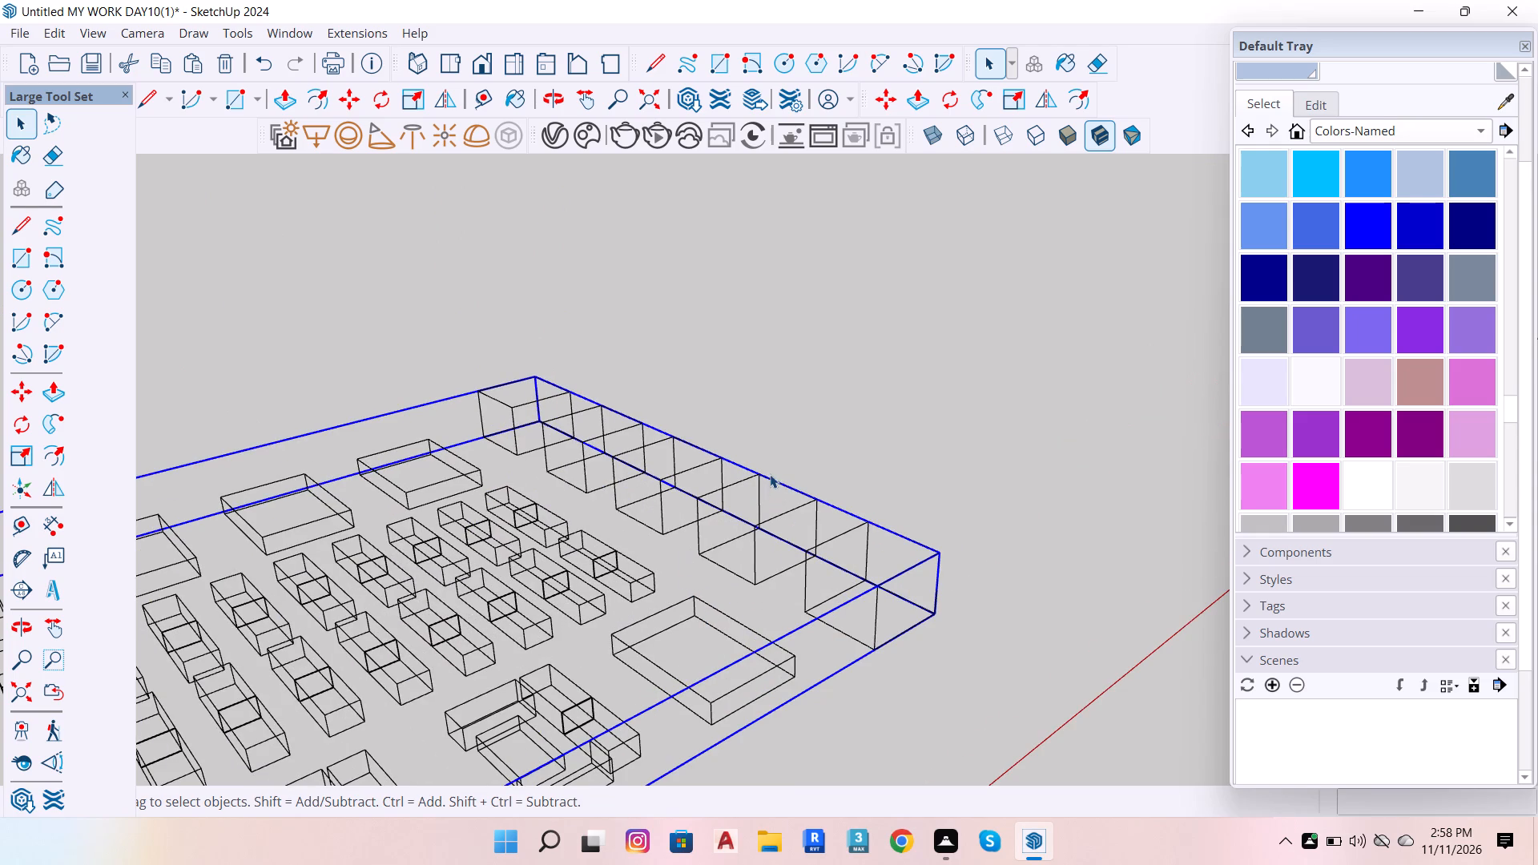
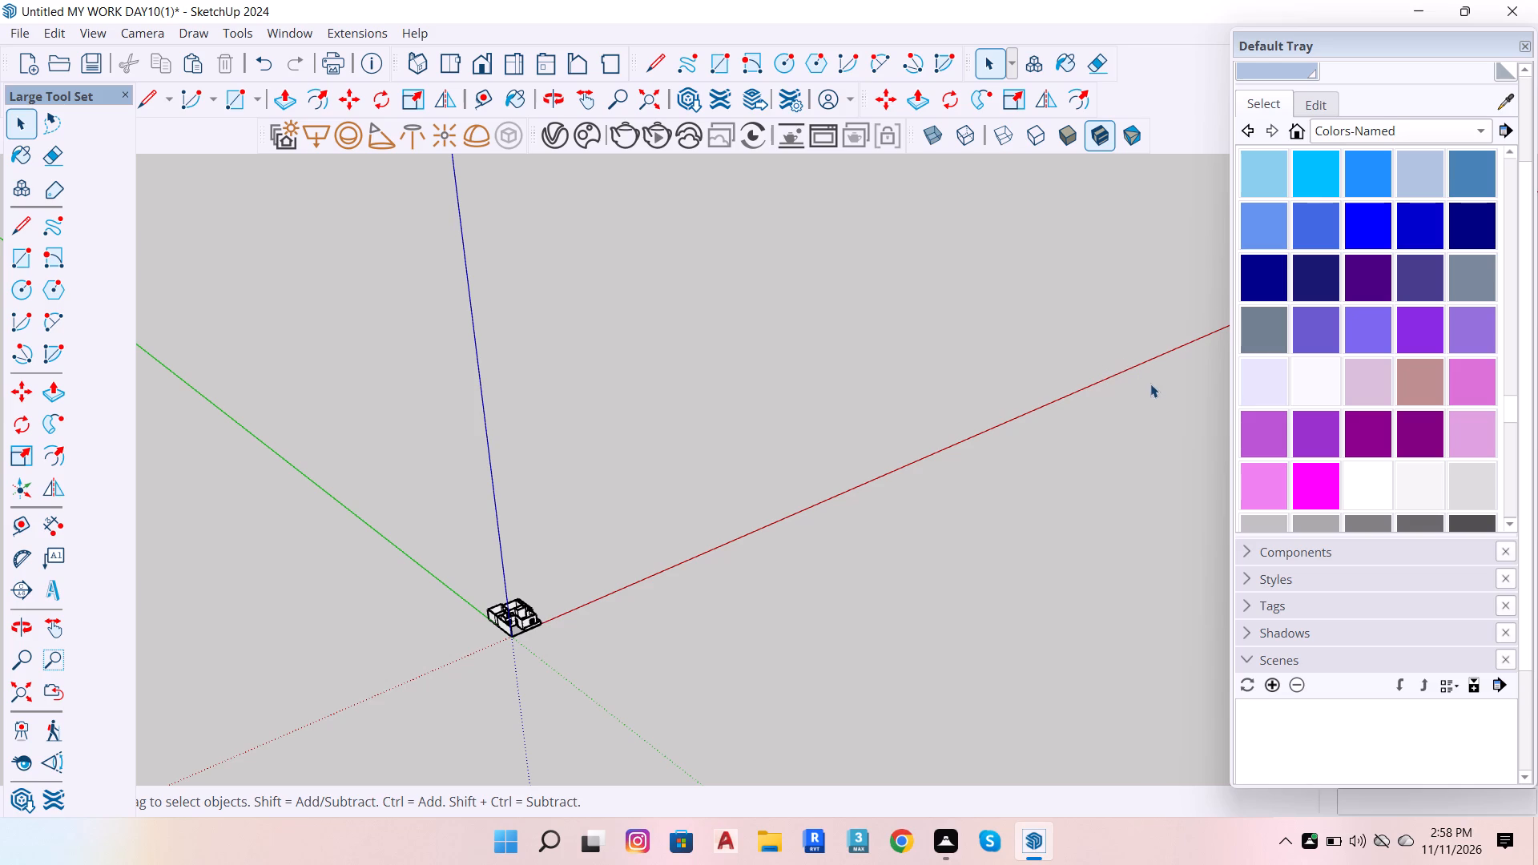
Reverse the blue-grey back face on the end wall of the narrow space beside the bathroom.
{"action": "scroll", "coordinate": [447, 680], "scroll_direction": "up", "scroll_amount": 4}
{"action": "scroll", "coordinate": [523, 575], "scroll_direction": "up", "scroll_amount": 7}
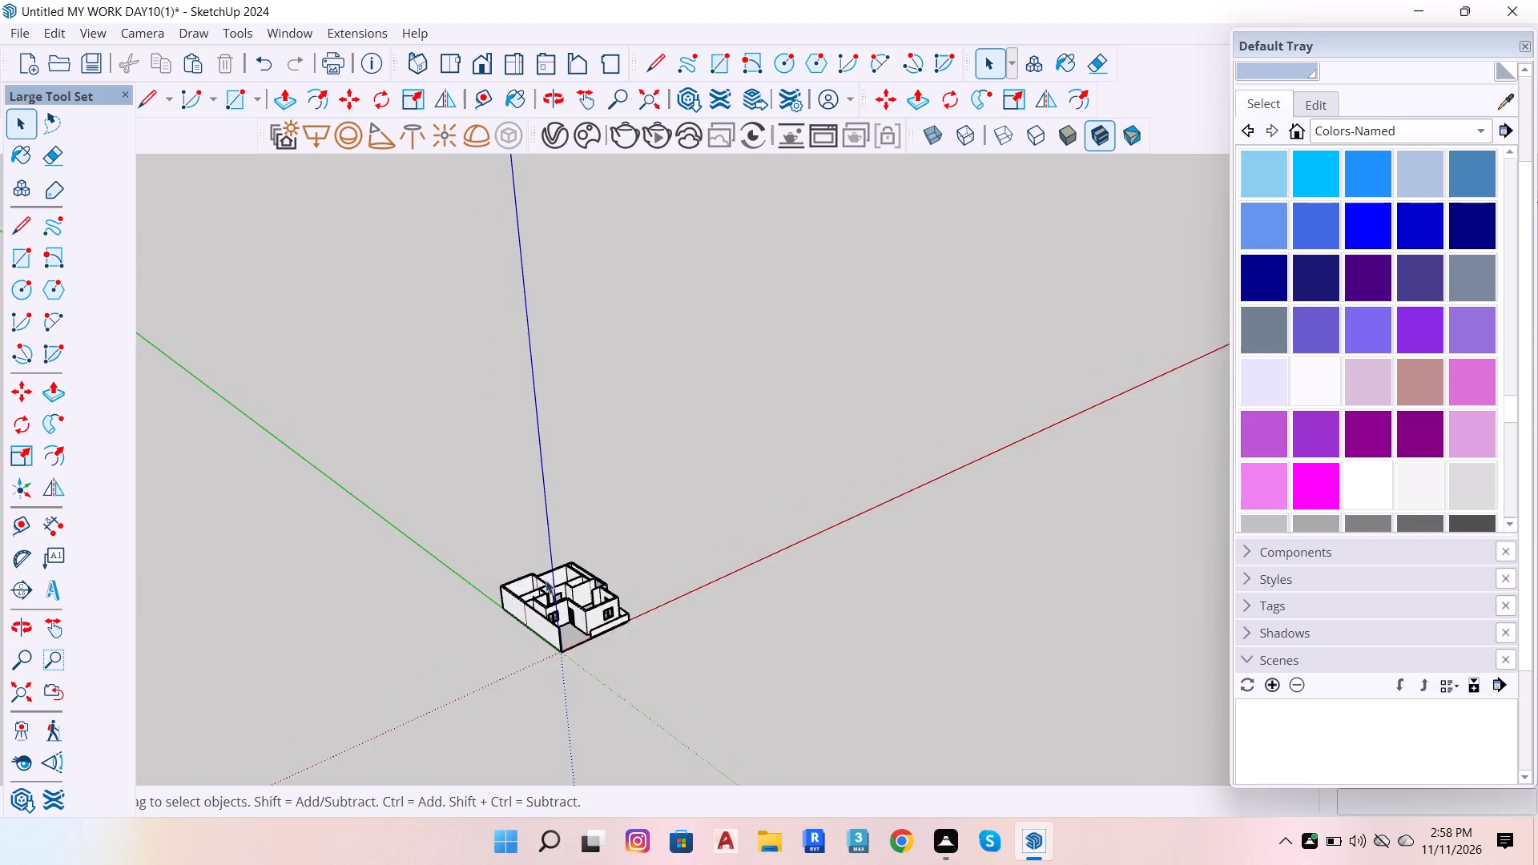
{"action": "scroll", "coordinate": [546, 580], "scroll_direction": "up", "scroll_amount": 7}
{"action": "scroll", "coordinate": [635, 553], "scroll_direction": "up", "scroll_amount": 20}
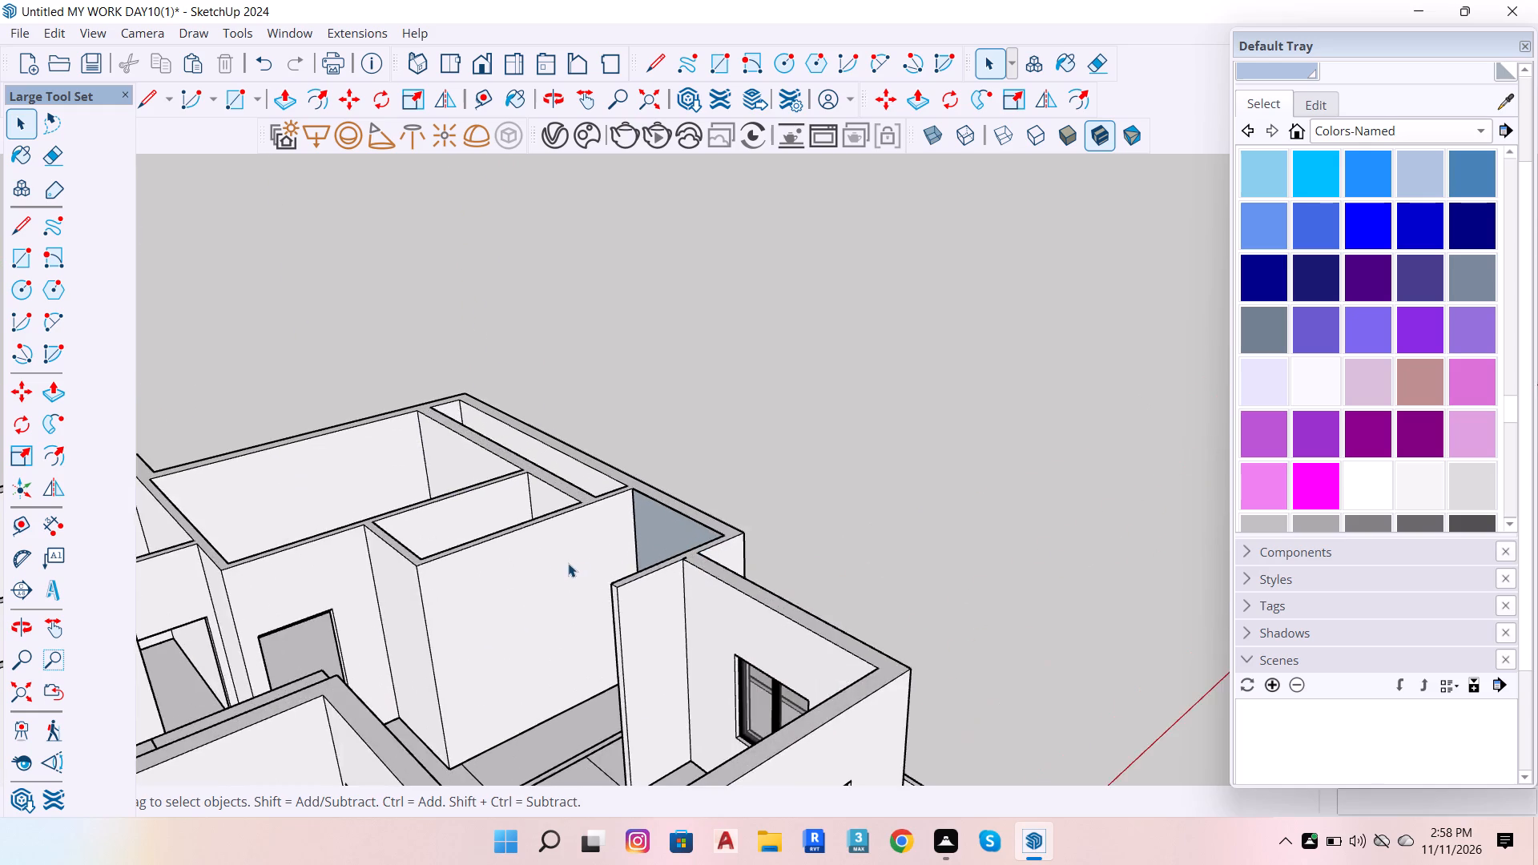
{"action": "scroll", "coordinate": [569, 549], "scroll_direction": "up", "scroll_amount": 8}
{"action": "key", "text": "o"}
{"action": "left_click_drag", "start_coordinate": [565, 592], "coordinate": [612, 662]}
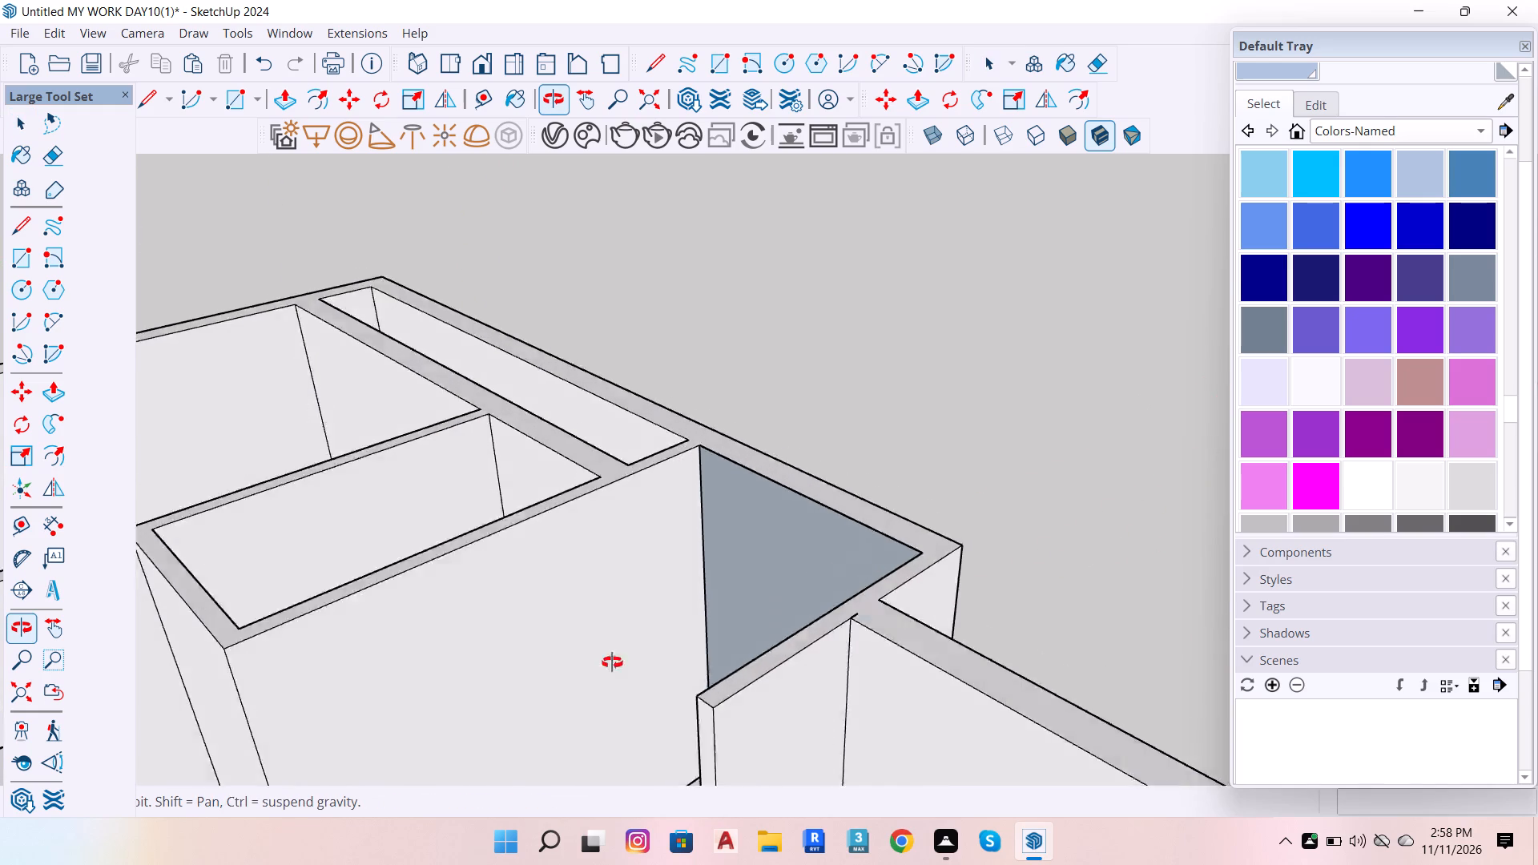
{"action": "left_click_drag", "start_coordinate": [612, 662], "coordinate": [892, 604]}
{"action": "scroll", "coordinate": [708, 583], "scroll_direction": "down", "scroll_amount": 7}
{"action": "scroll", "coordinate": [885, 581], "scroll_direction": "up", "scroll_amount": 6}
{"action": "key", "text": "space"}
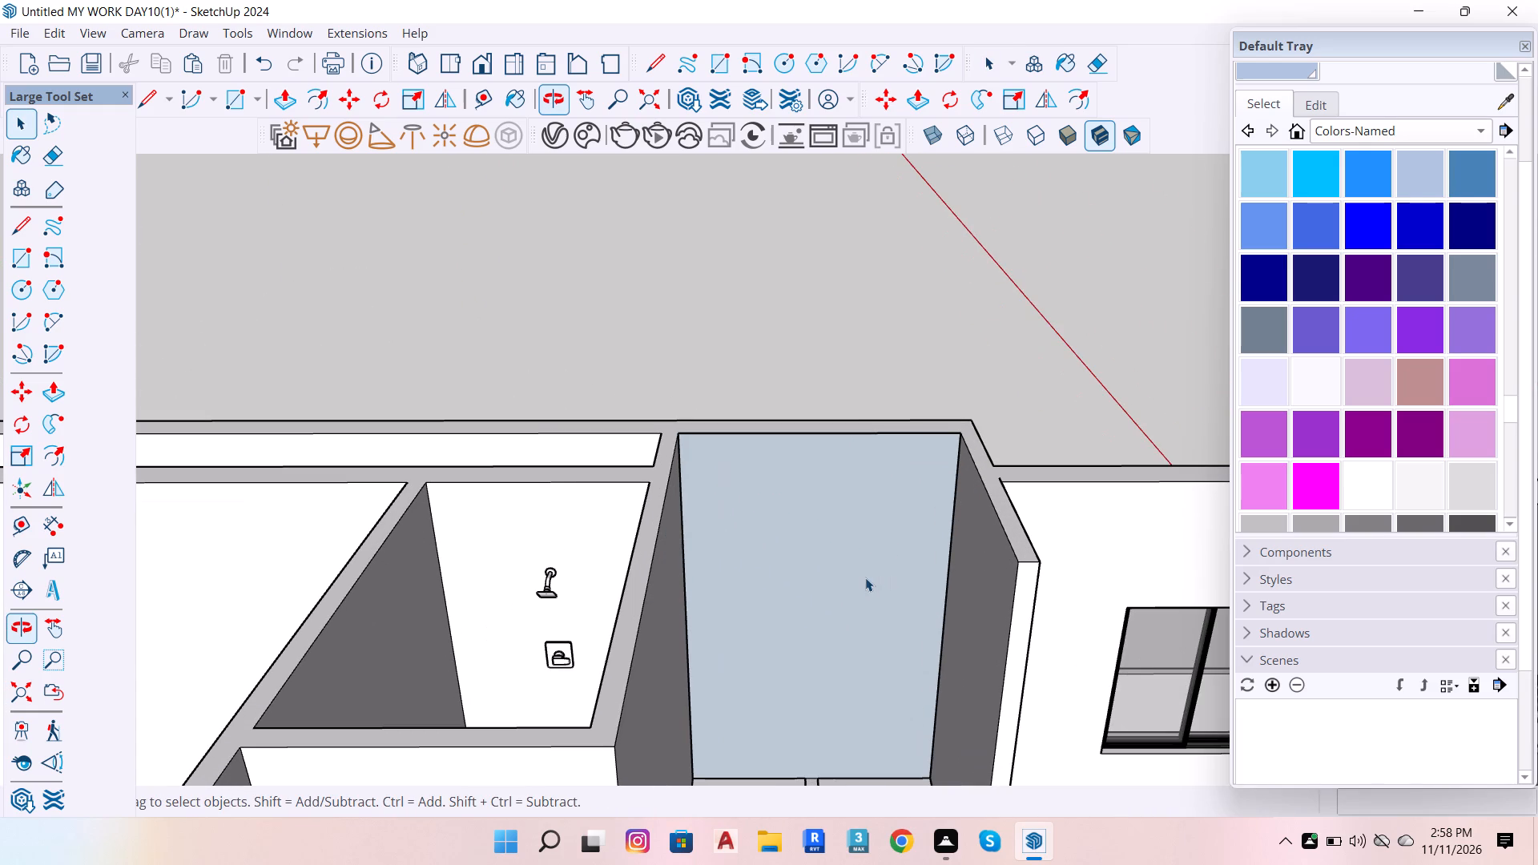
{"action": "left_click", "coordinate": [863, 575]}
{"action": "right_click", "coordinate": [863, 575]}
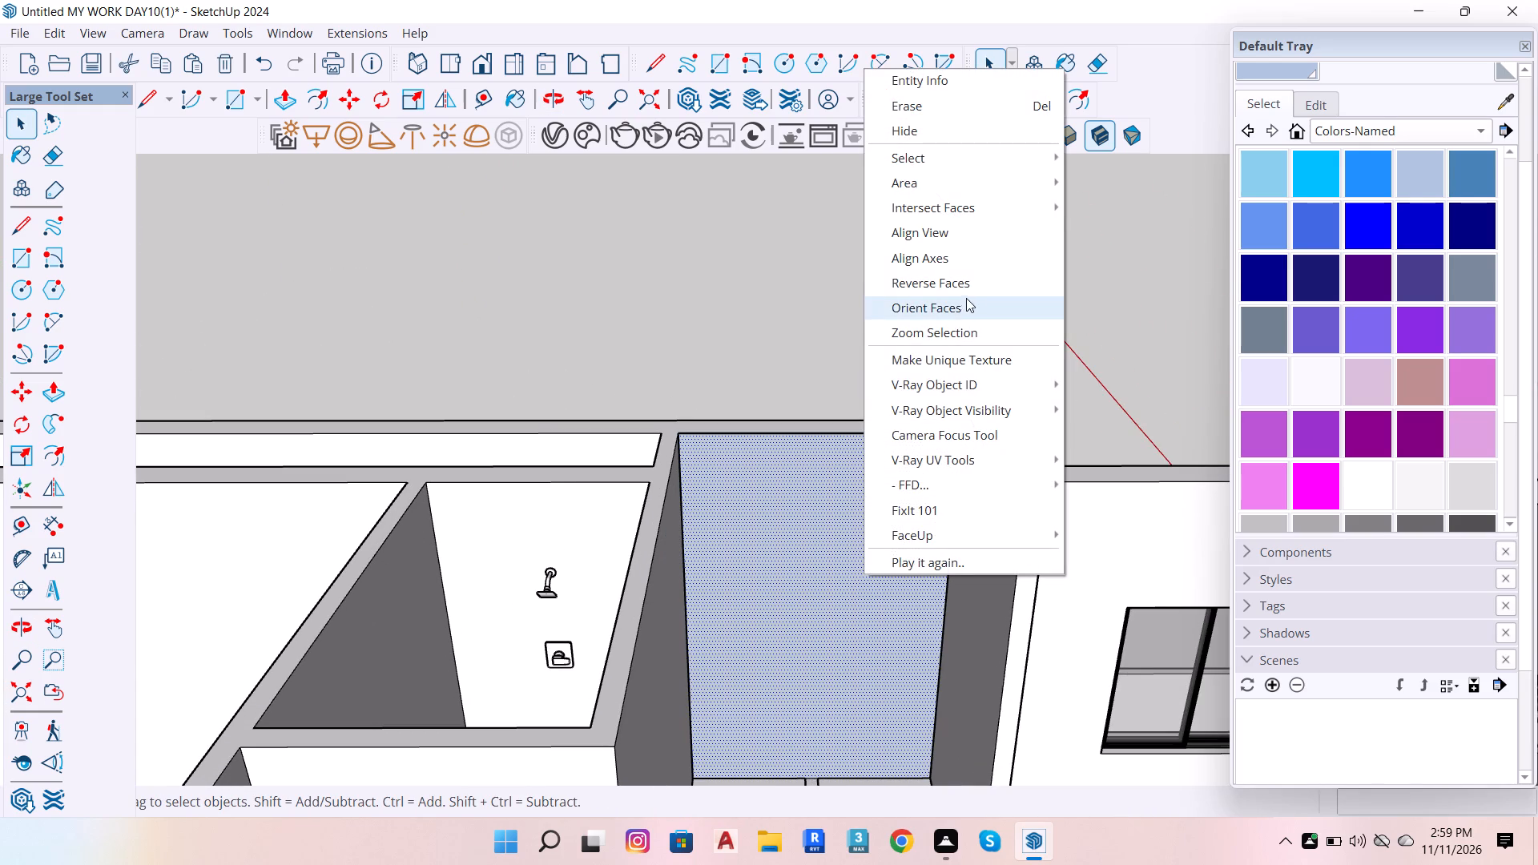
{"action": "left_click", "coordinate": [973, 288]}
Reverse the face of the thin strip running along the floor of the narrow space.
{"action": "scroll", "coordinate": [793, 618], "scroll_direction": "down", "scroll_amount": 7}
{"action": "scroll", "coordinate": [847, 763], "scroll_direction": "up", "scroll_amount": 4}
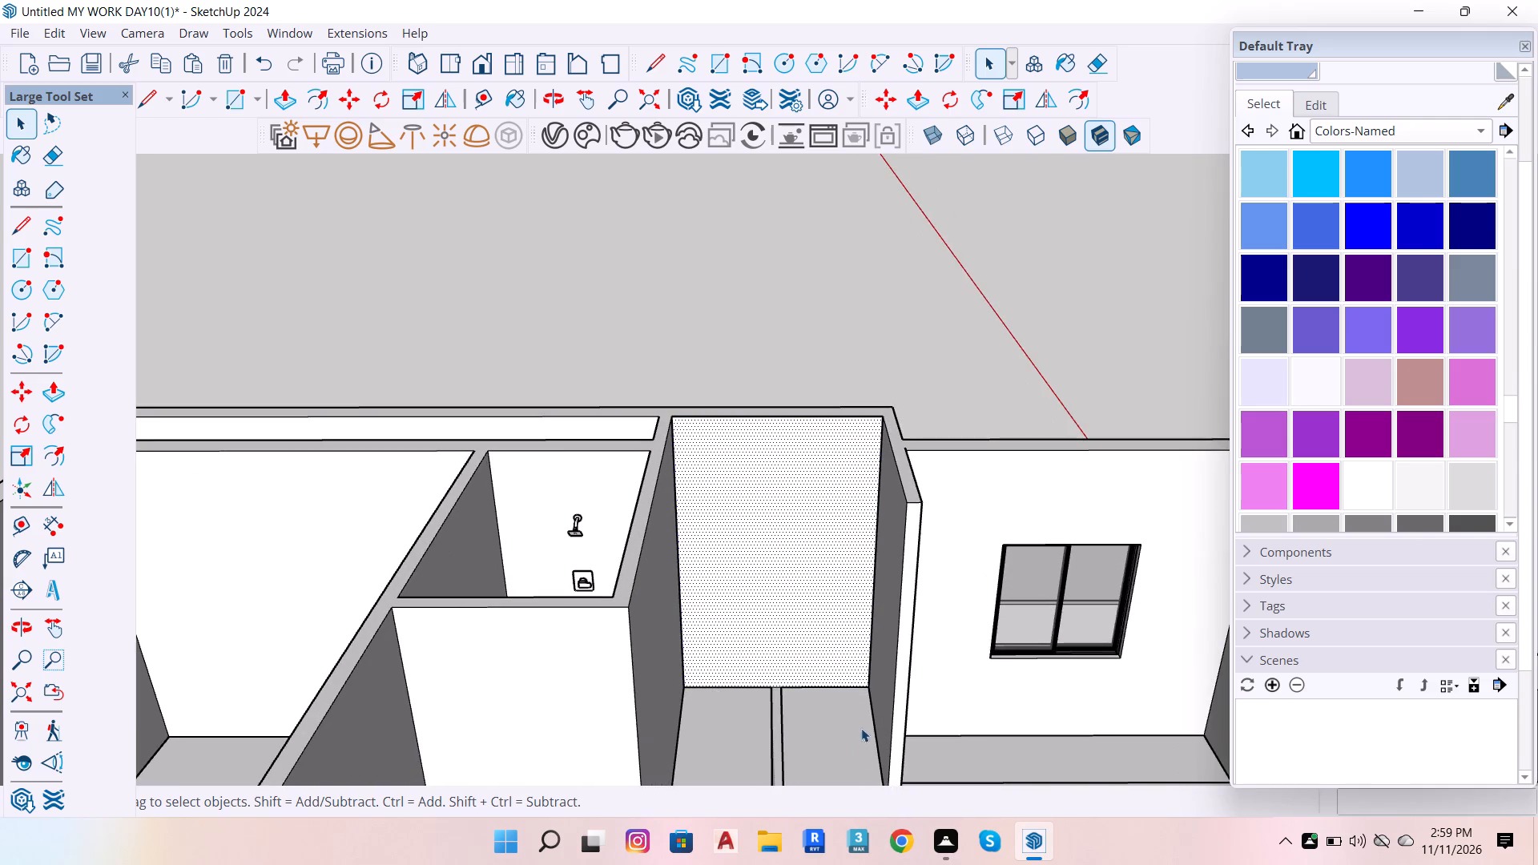
{"action": "scroll", "coordinate": [799, 636], "scroll_direction": "down", "scroll_amount": 7}
{"action": "scroll", "coordinate": [779, 731], "scroll_direction": "up", "scroll_amount": 5}
{"action": "left_click", "coordinate": [791, 743]}
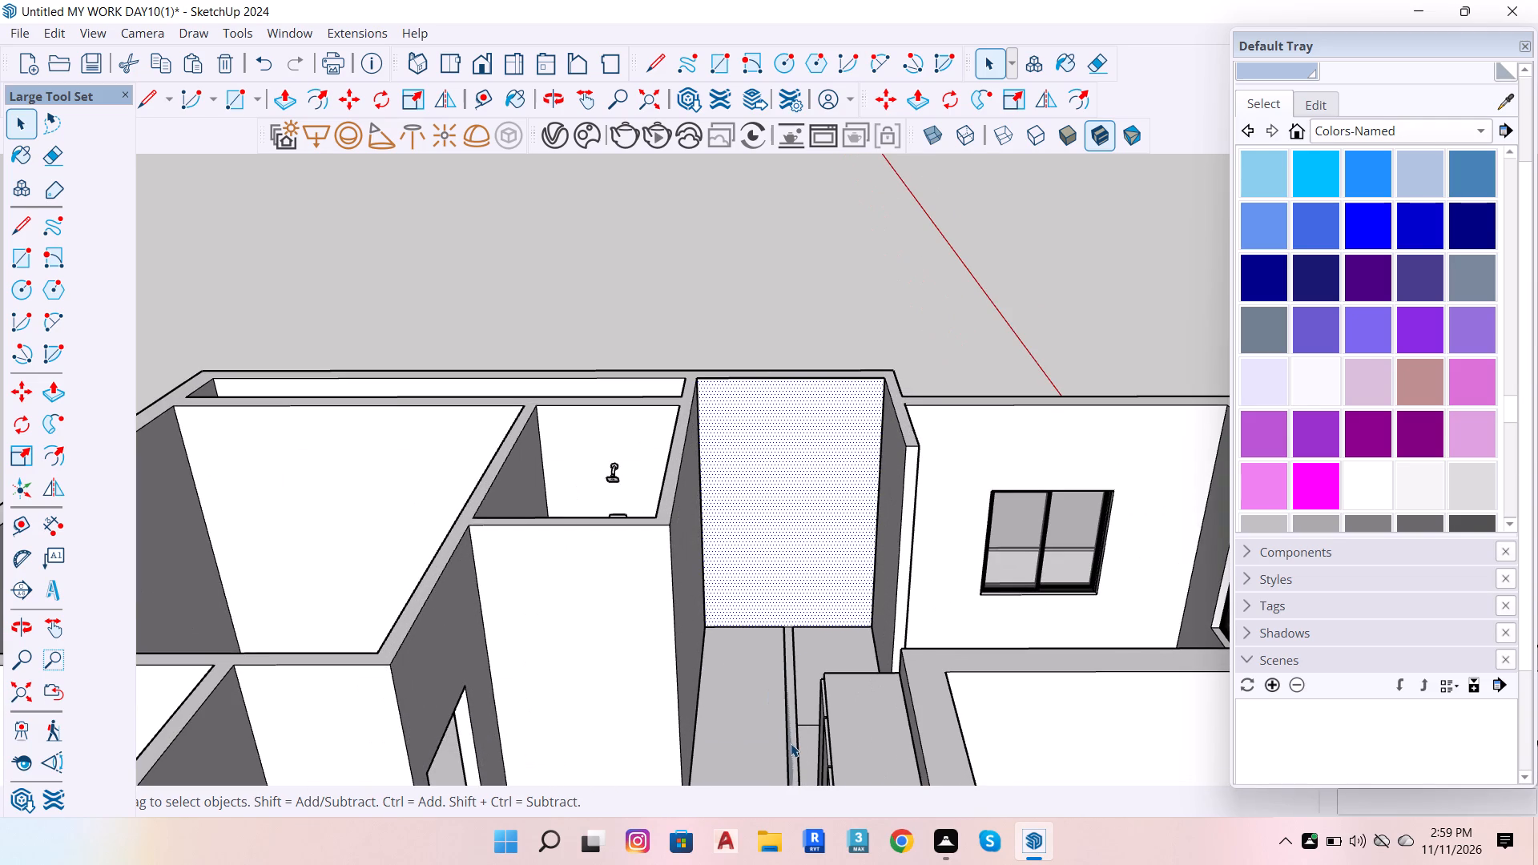
{"action": "right_click", "coordinate": [791, 743]}
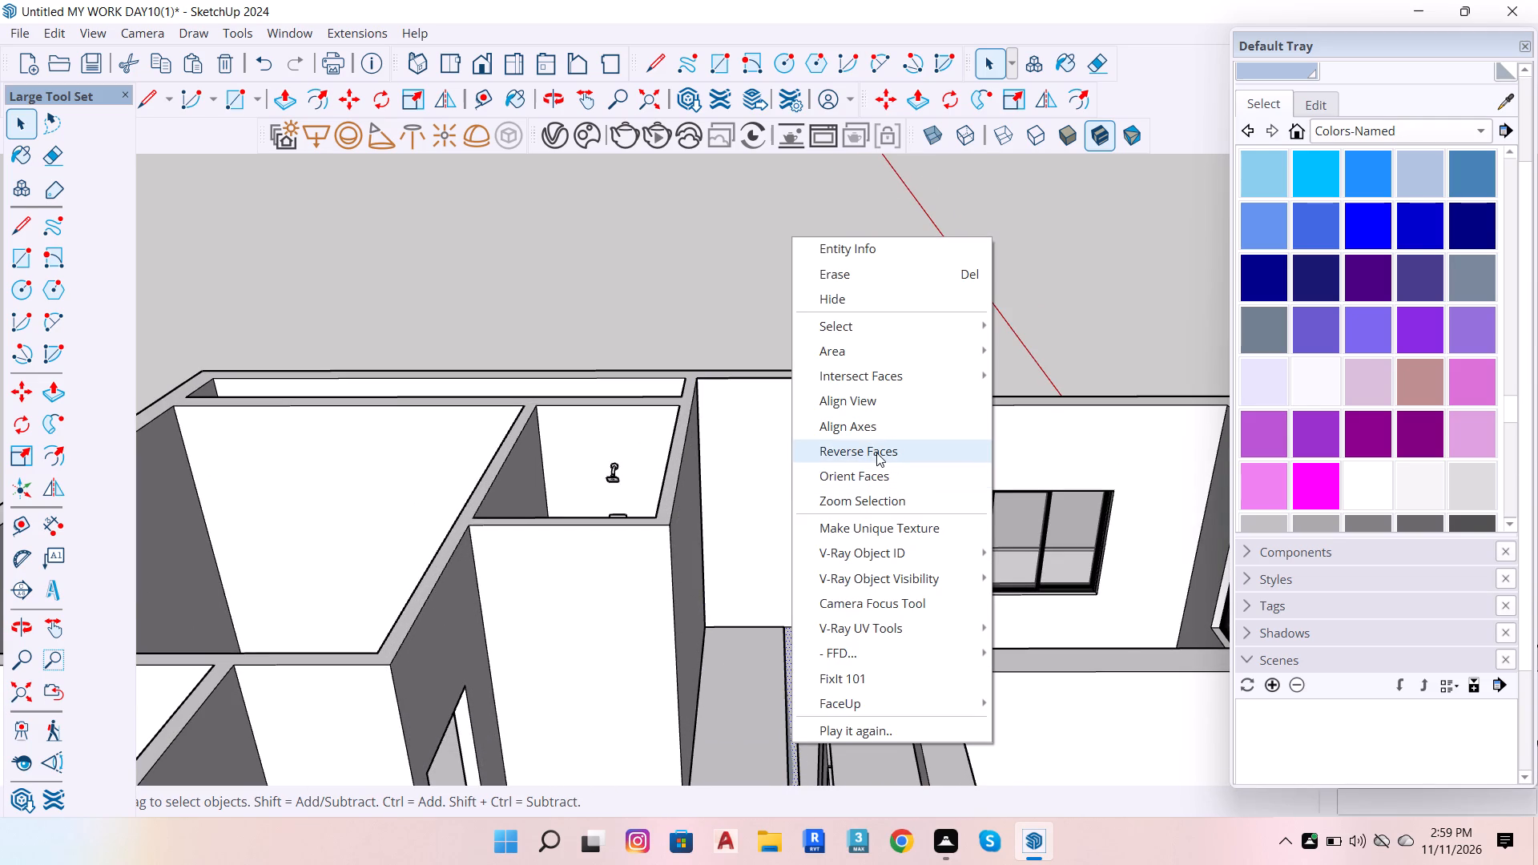
{"action": "left_click", "coordinate": [876, 453]}
Place a guide line across the floor of the narrow space, 3' from the base of the end wall.
{"action": "scroll", "coordinate": [869, 558], "scroll_direction": "down", "scroll_amount": 6}
{"action": "key", "text": "space"}
{"action": "scroll", "coordinate": [833, 636], "scroll_direction": "up", "scroll_amount": 8}
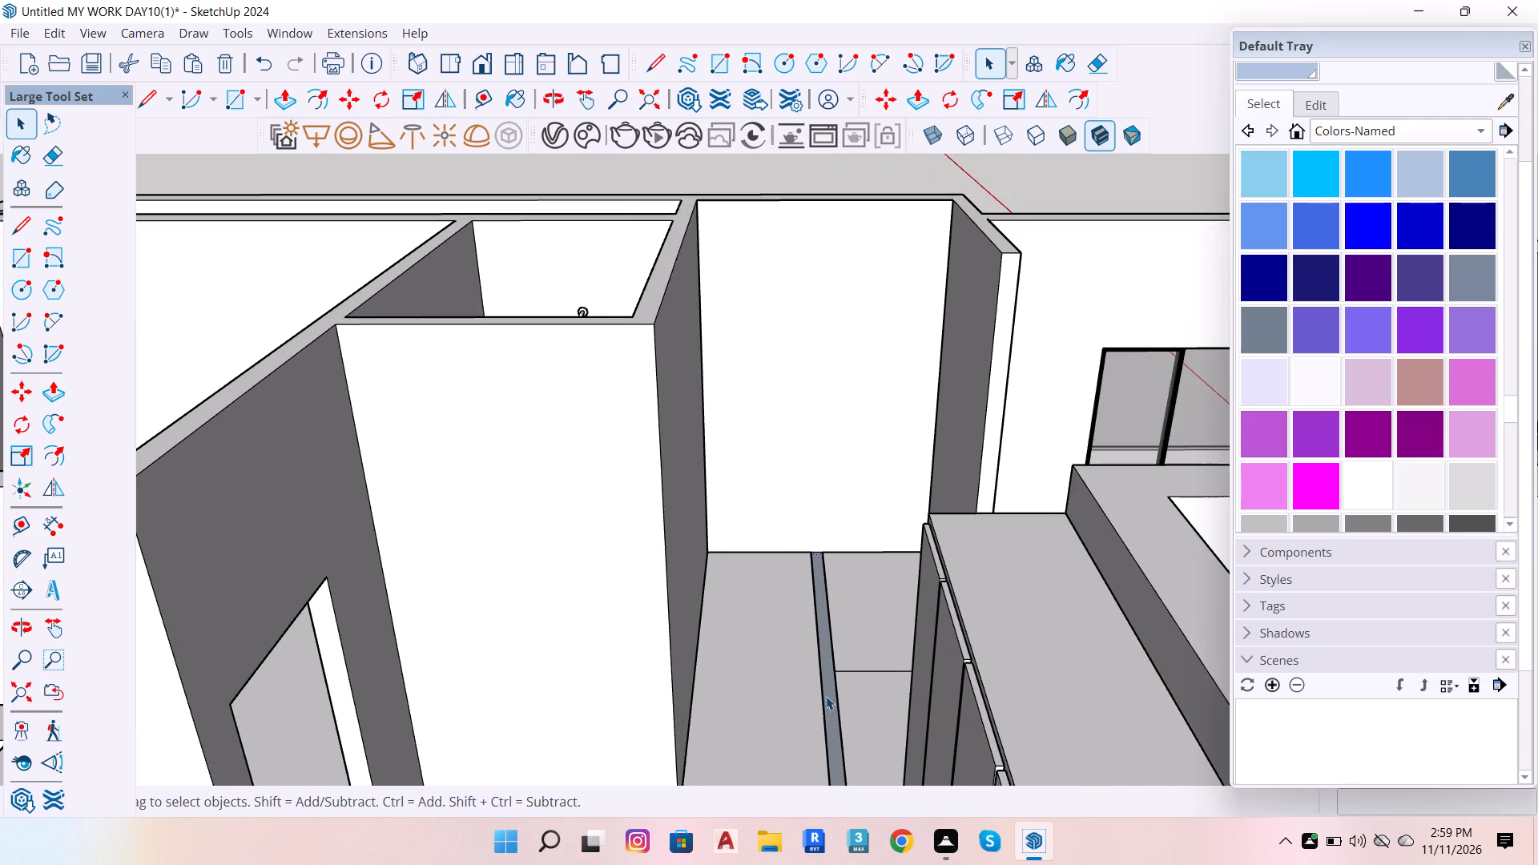
{"action": "scroll", "coordinate": [827, 693], "scroll_direction": "up", "scroll_amount": 5}
{"action": "scroll", "coordinate": [839, 630], "scroll_direction": "up", "scroll_amount": 6}
{"action": "scroll", "coordinate": [816, 605], "scroll_direction": "down", "scroll_amount": 7}
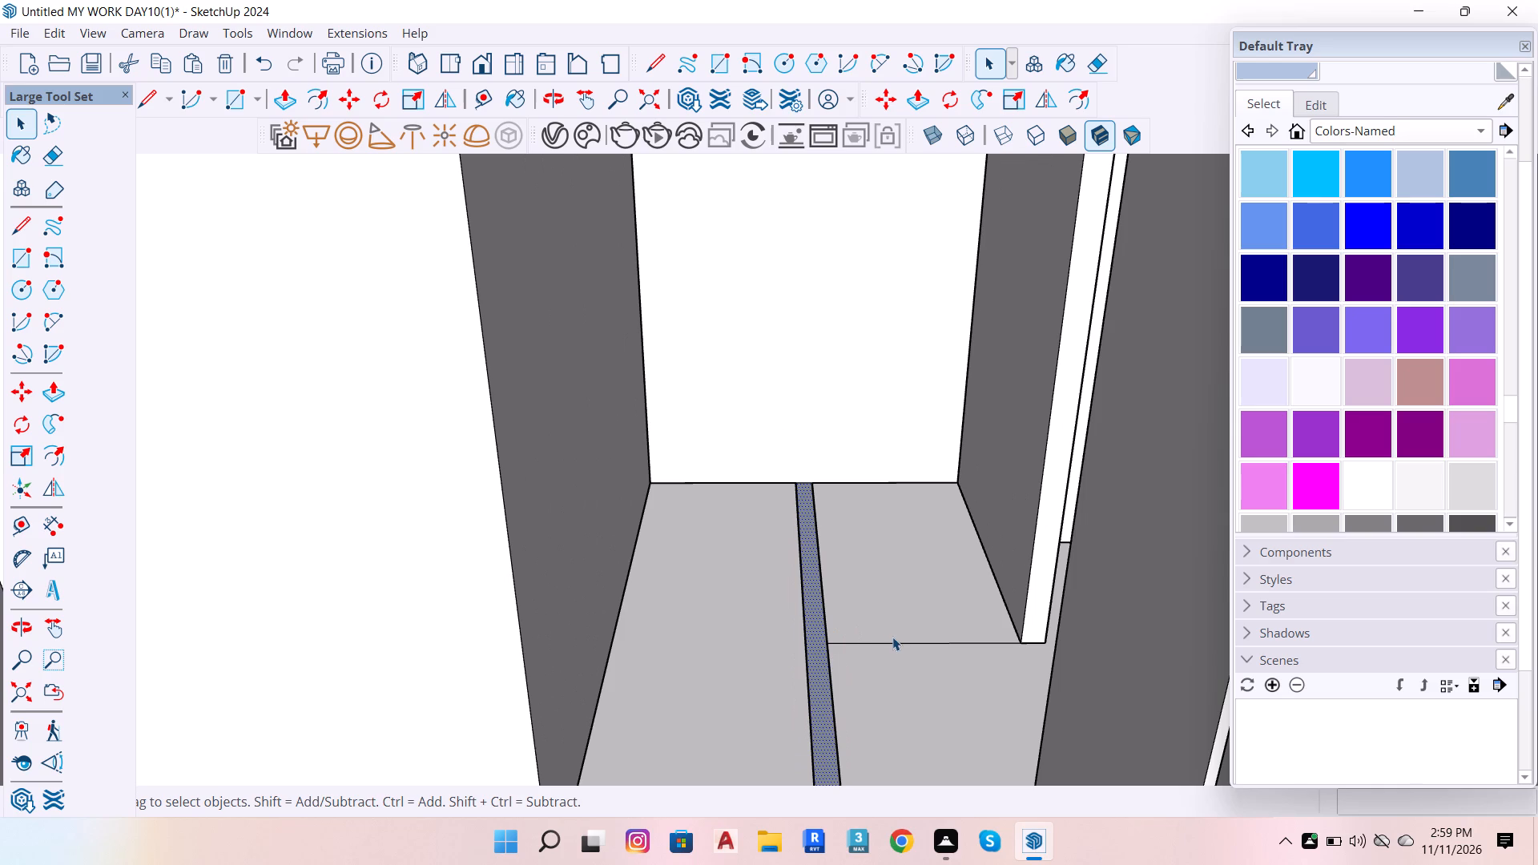
{"action": "left_click", "coordinate": [892, 637]}
{"action": "left_click", "coordinate": [772, 631]}
{"action": "scroll", "coordinate": [832, 684], "scroll_direction": "down", "scroll_amount": 7}
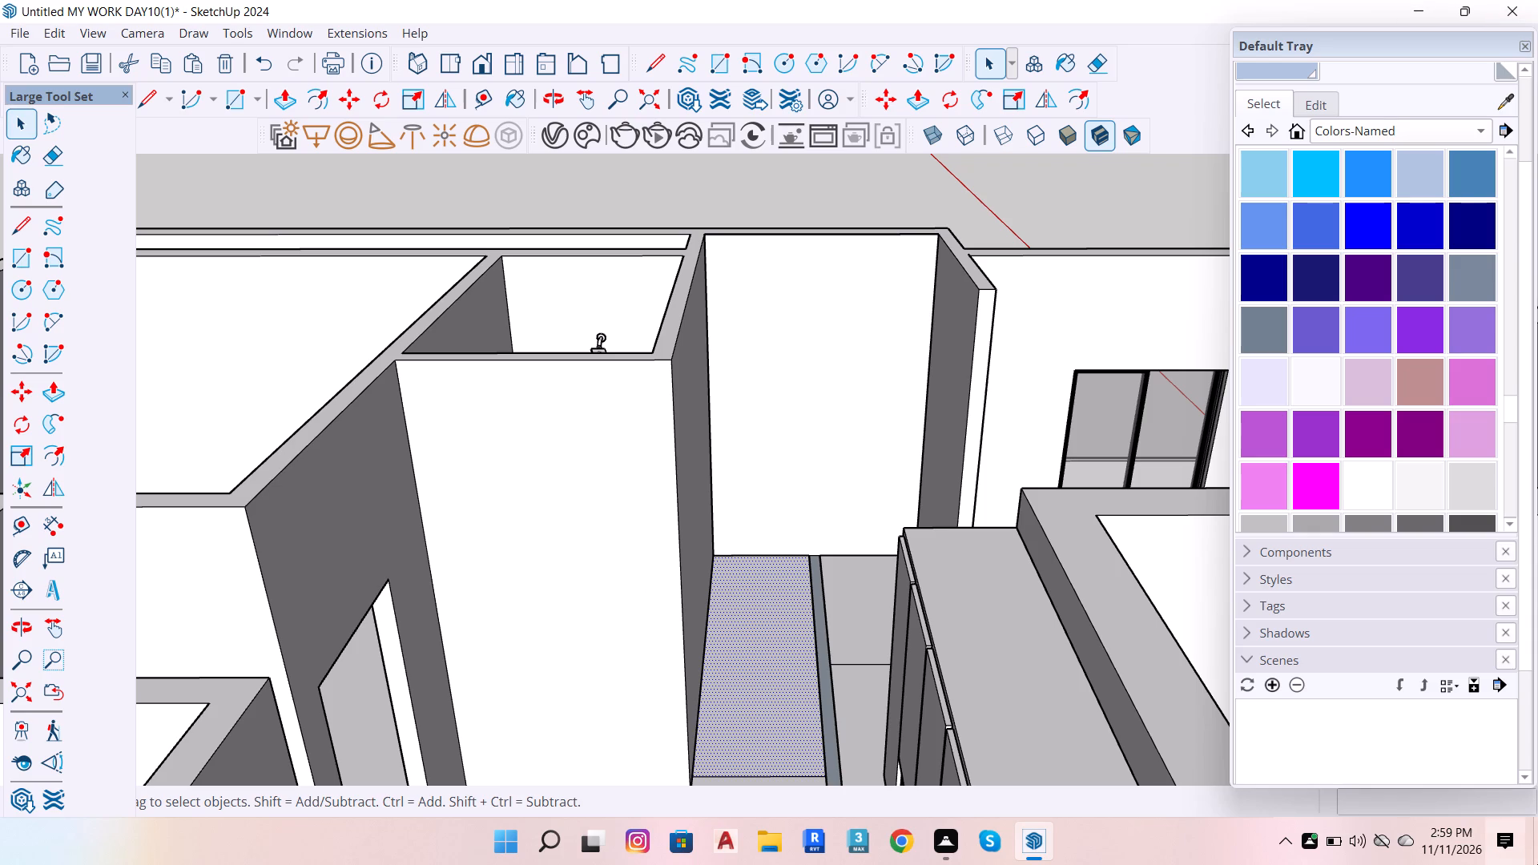
{"action": "scroll", "coordinate": [767, 551], "scroll_direction": "up", "scroll_amount": 8}
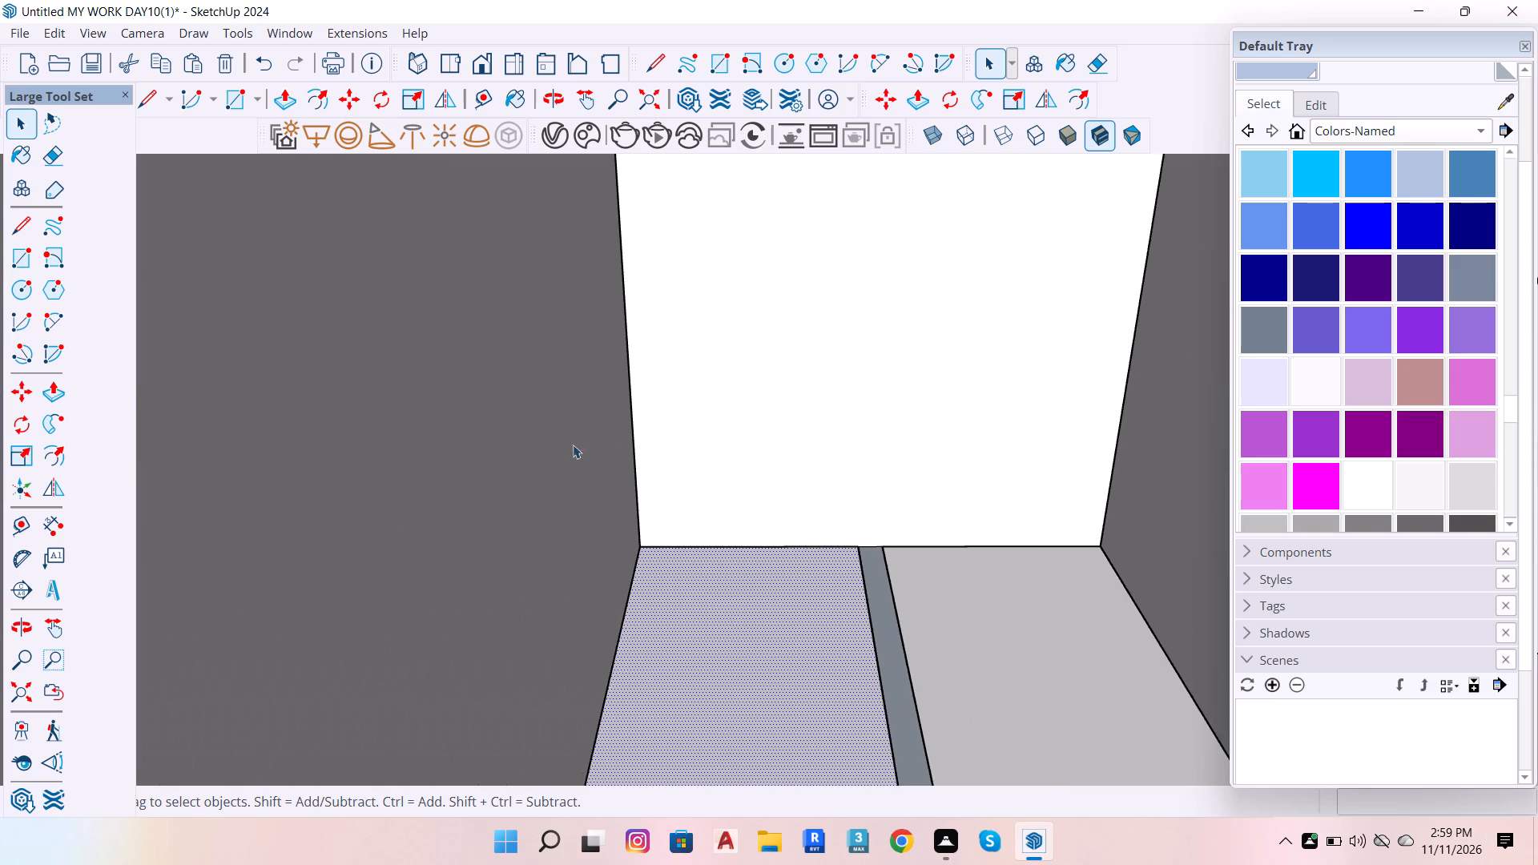
{"action": "scroll", "coordinate": [556, 434], "scroll_direction": "down", "scroll_amount": 7}
{"action": "scroll", "coordinate": [566, 451], "scroll_direction": "up", "scroll_amount": 3}
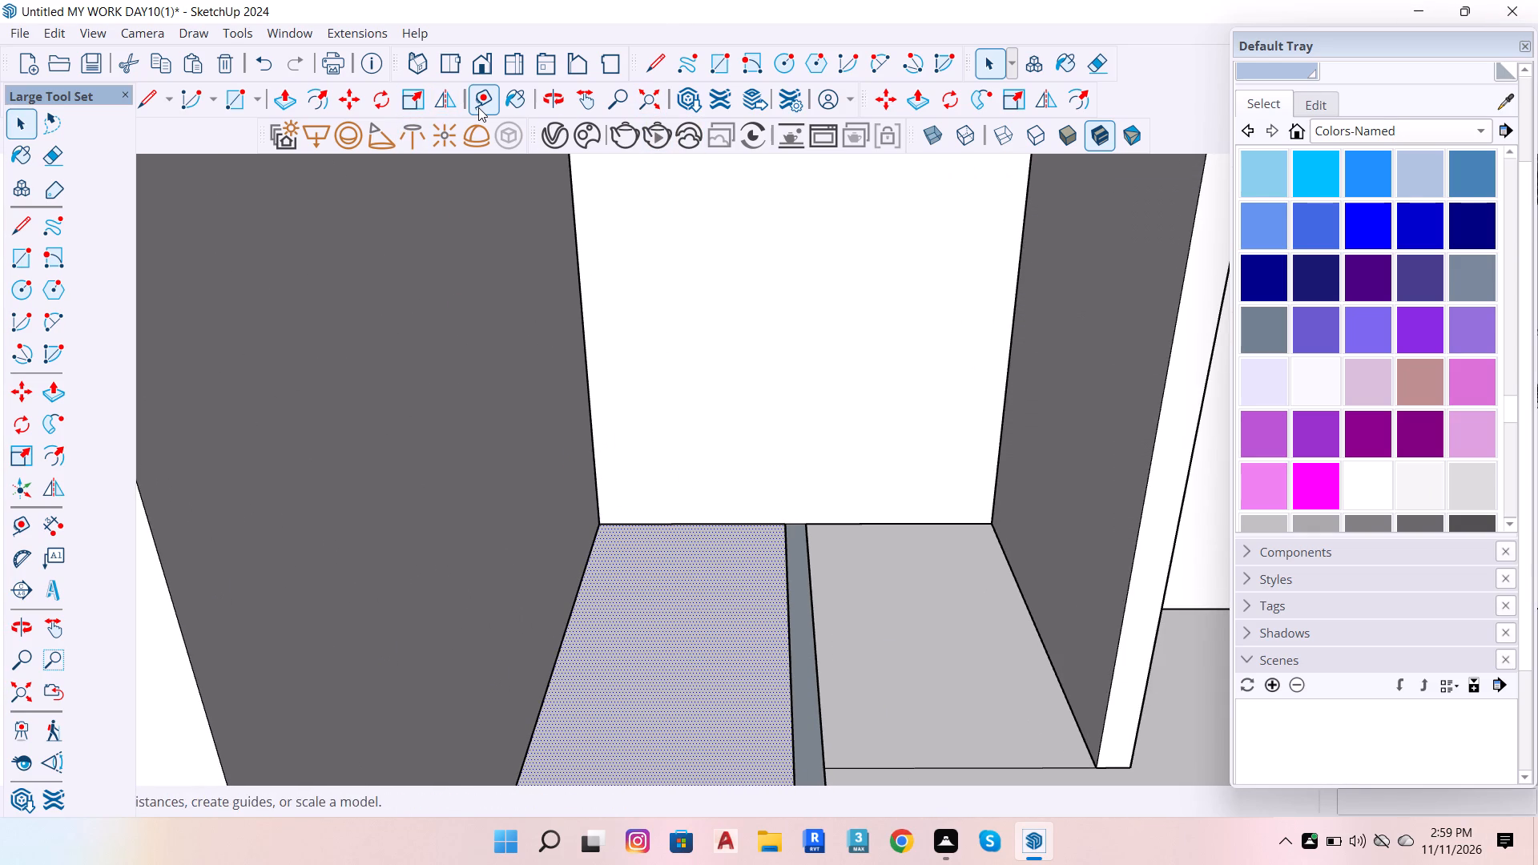
{"action": "left_click", "coordinate": [478, 107]}
{"action": "left_click", "coordinate": [895, 524]}
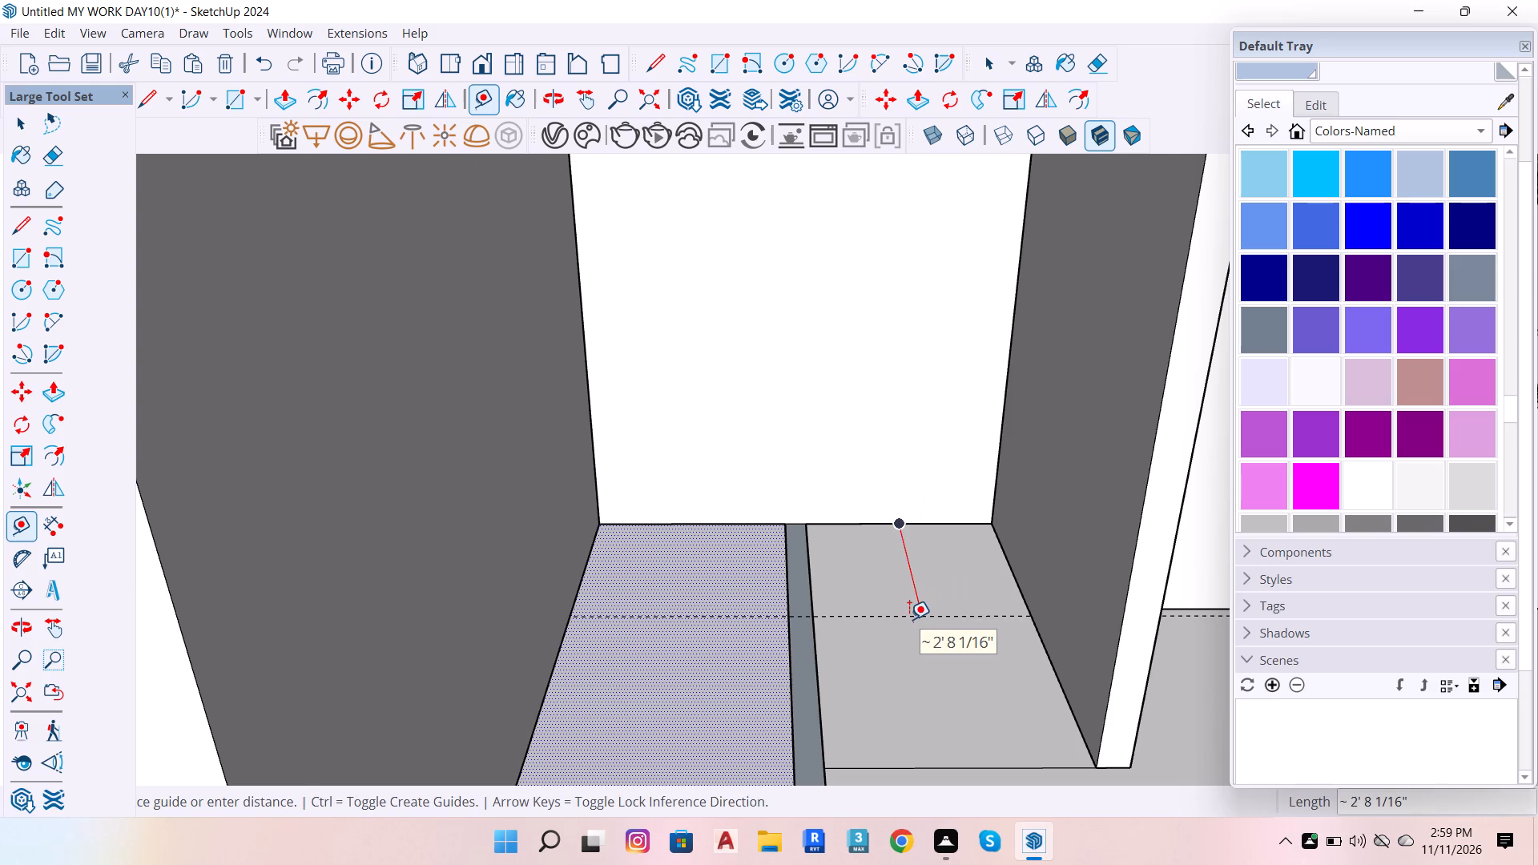
{"action": "type", "text": "3'"}
{"action": "key", "text": "Return"}
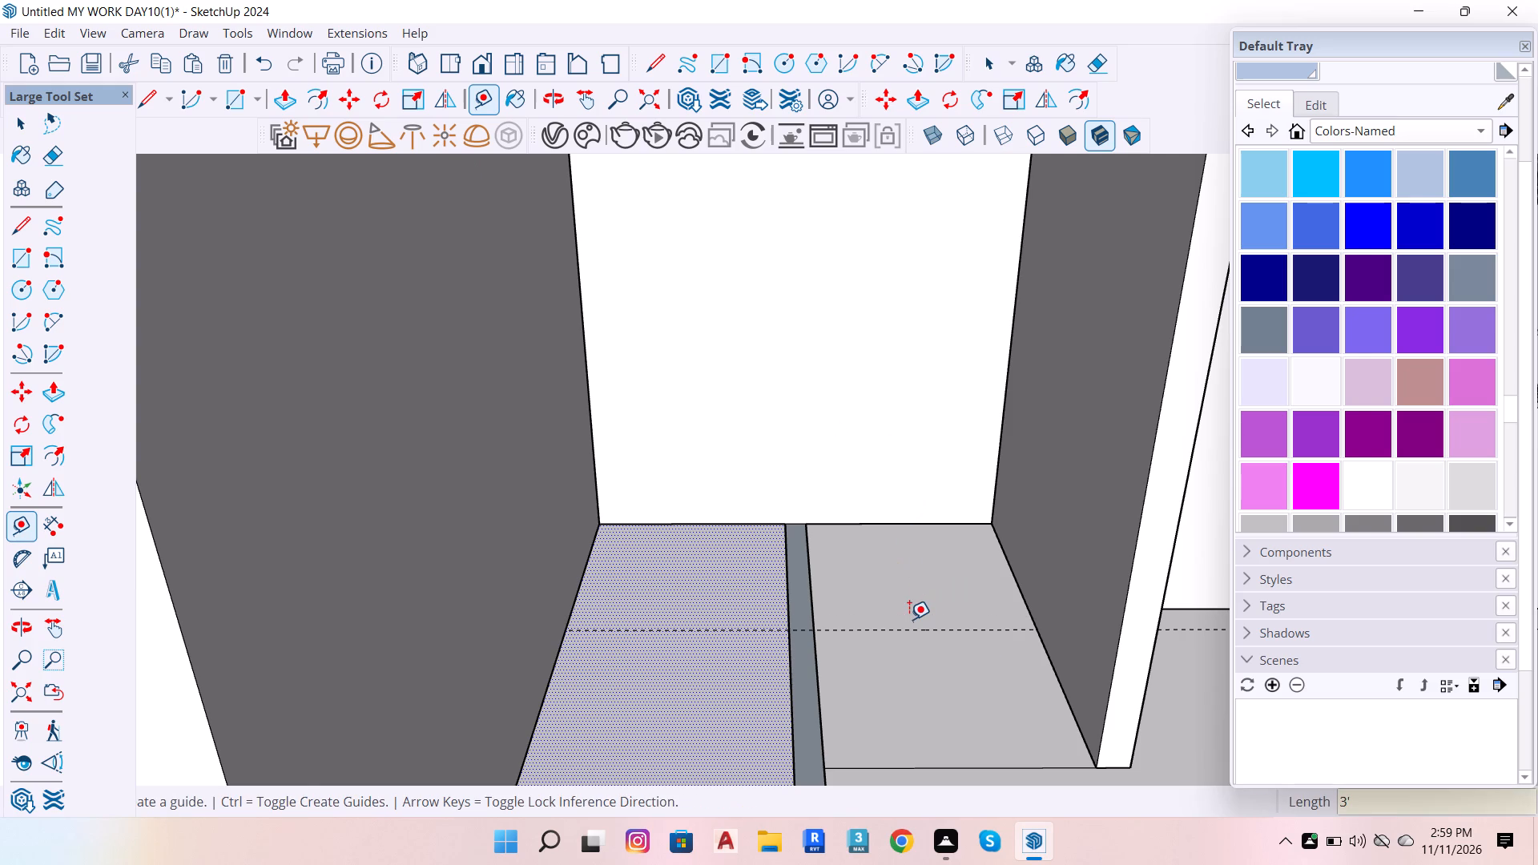
{"action": "scroll", "coordinate": [878, 627], "scroll_direction": "down", "scroll_amount": 5}
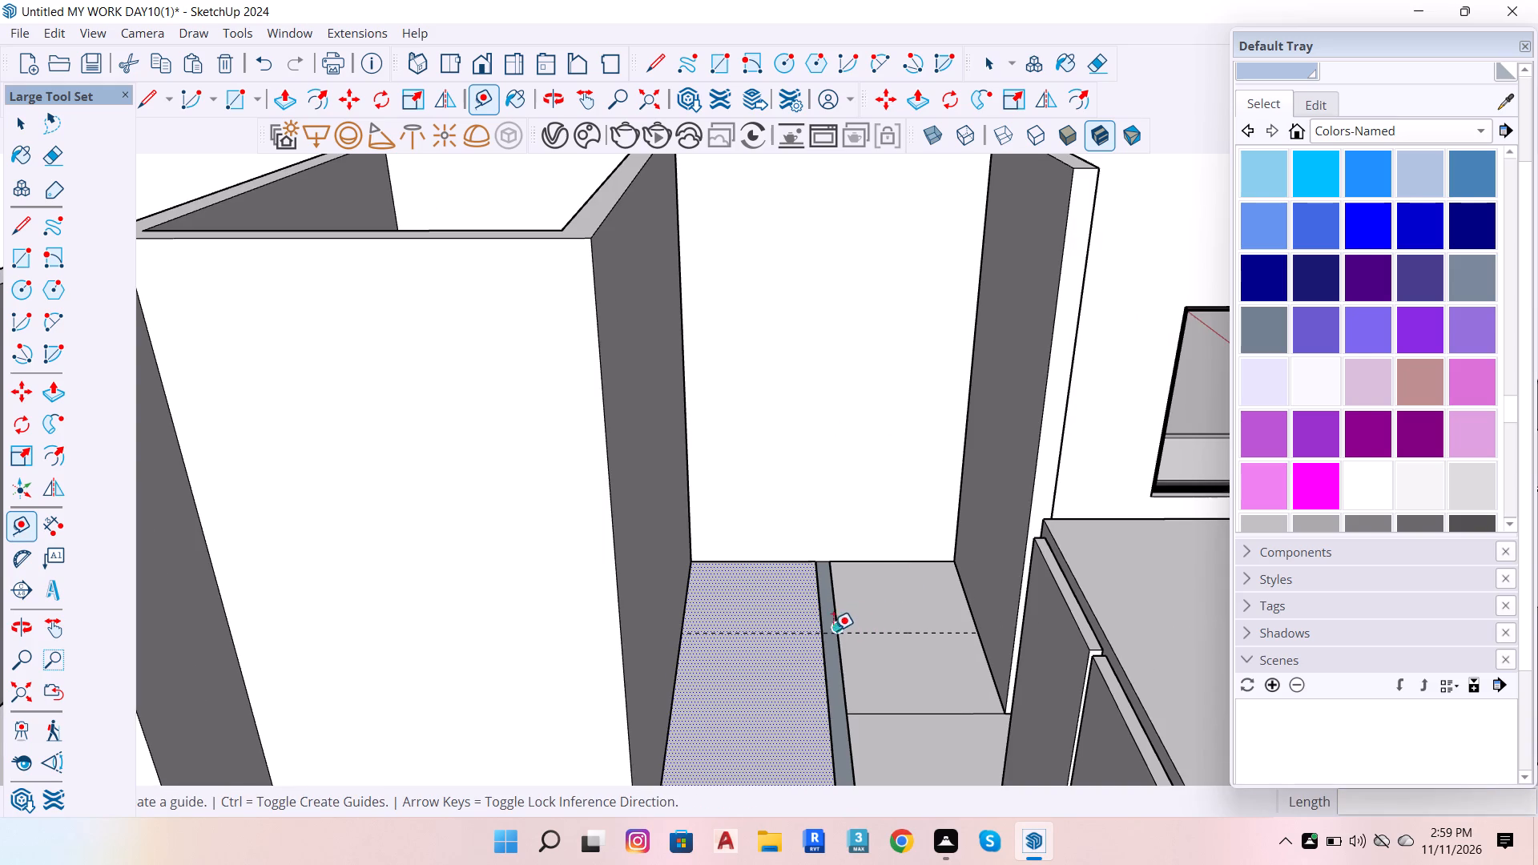
{"action": "left_click", "coordinate": [833, 632]}
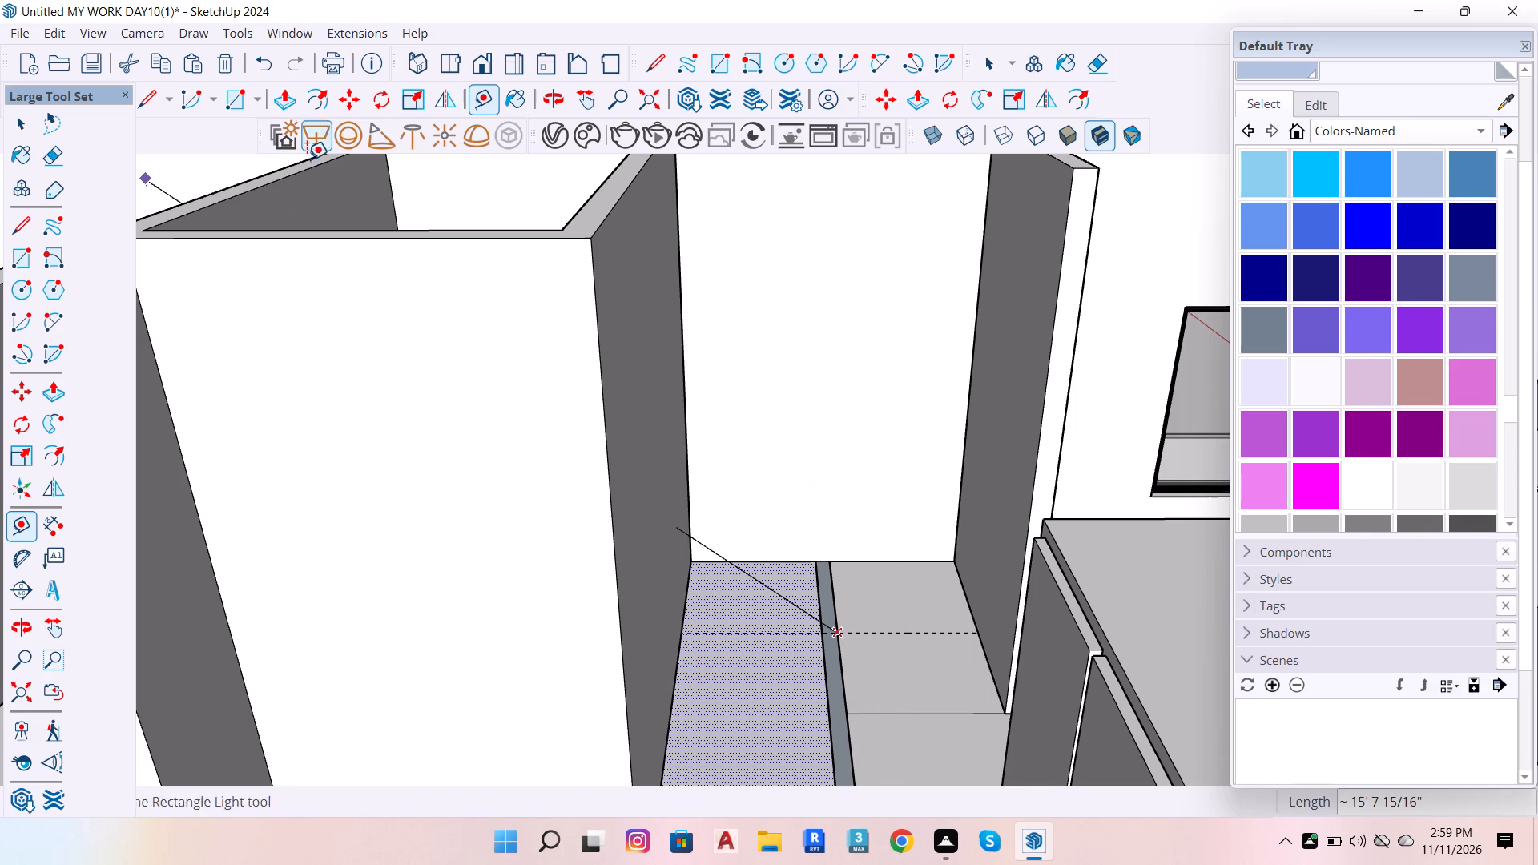
{"action": "key", "text": "space"}
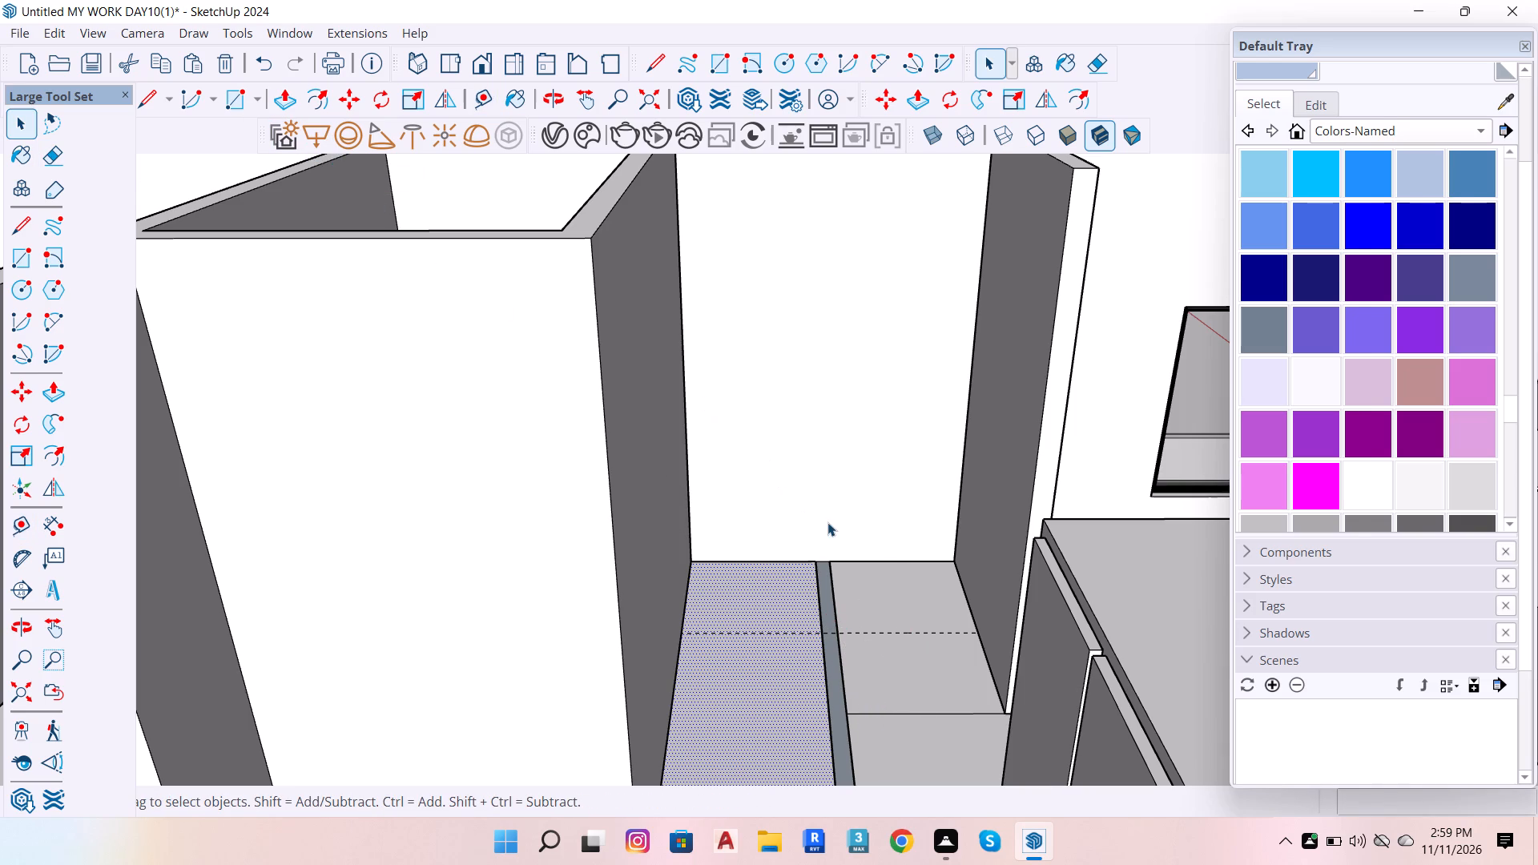
Draw line segments of 3', 4" and 3' along the guide, across both floor panels and the thin strip between them.
{"action": "key", "text": "l"}
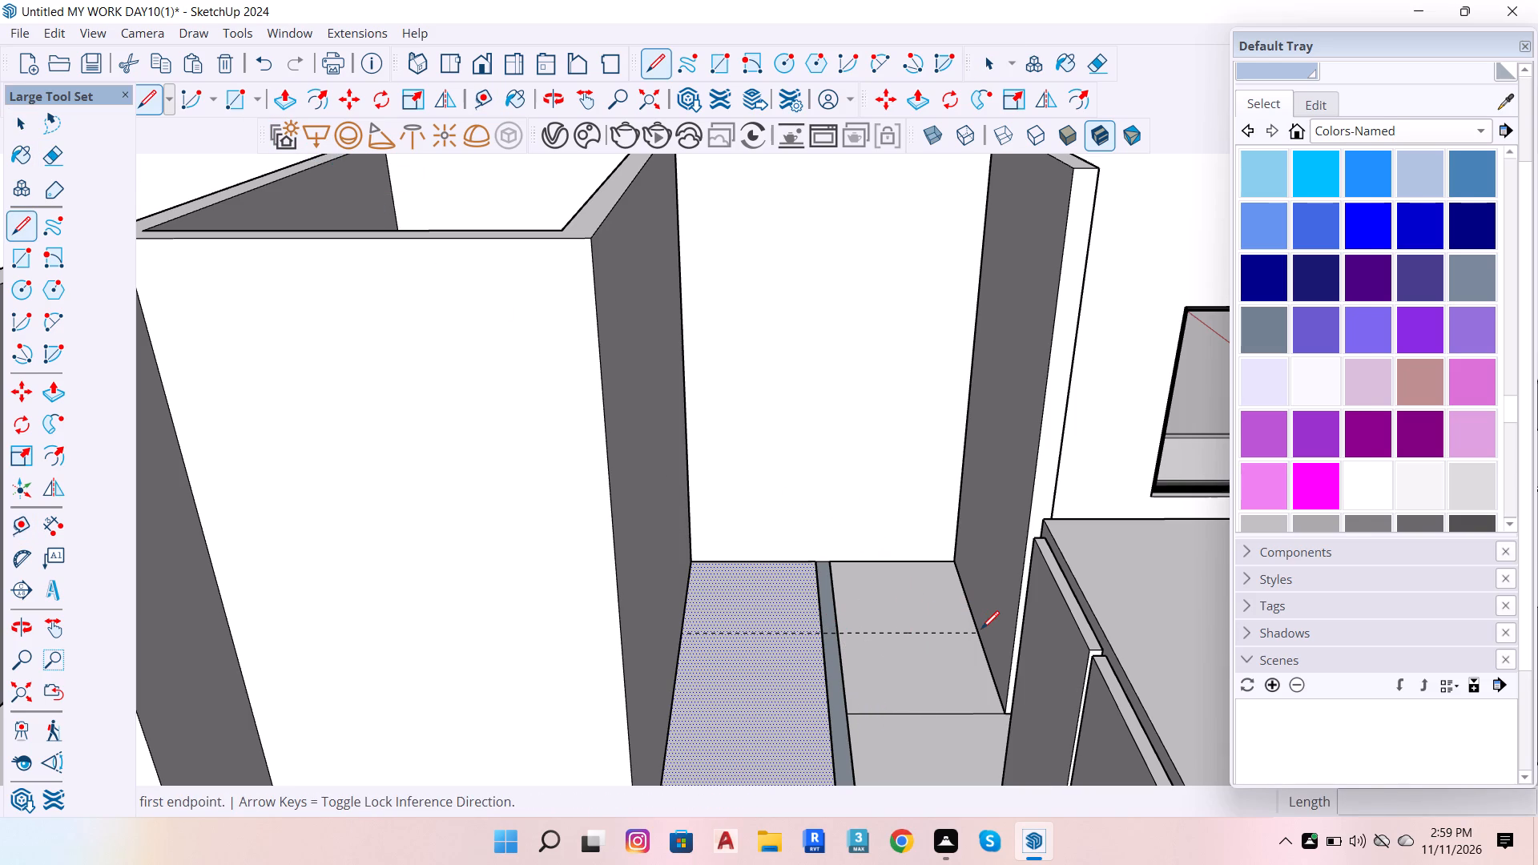
{"action": "left_click", "coordinate": [976, 634]}
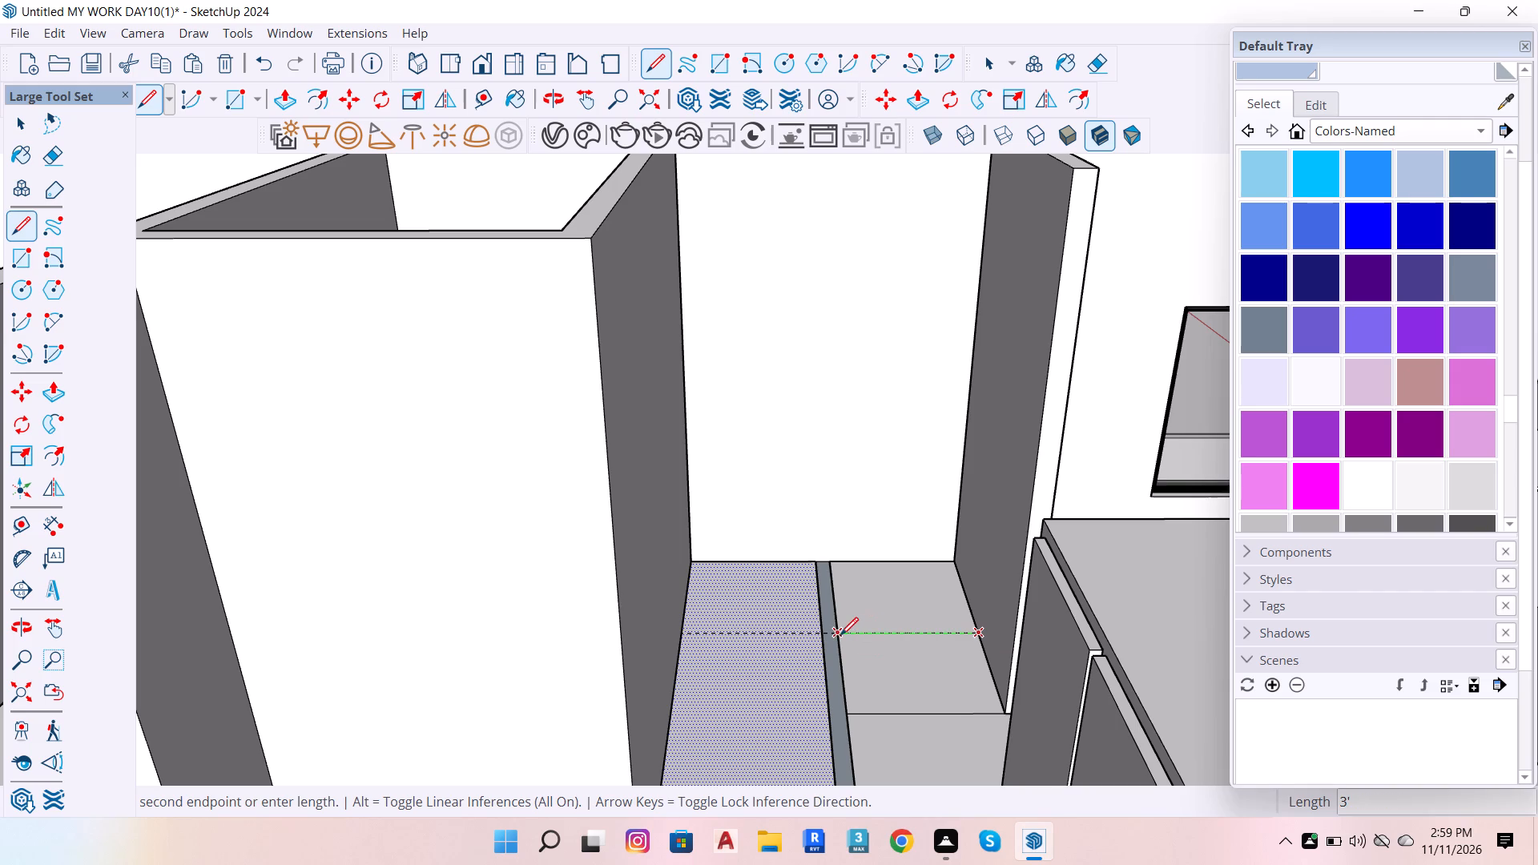
{"action": "left_click", "coordinate": [840, 635]}
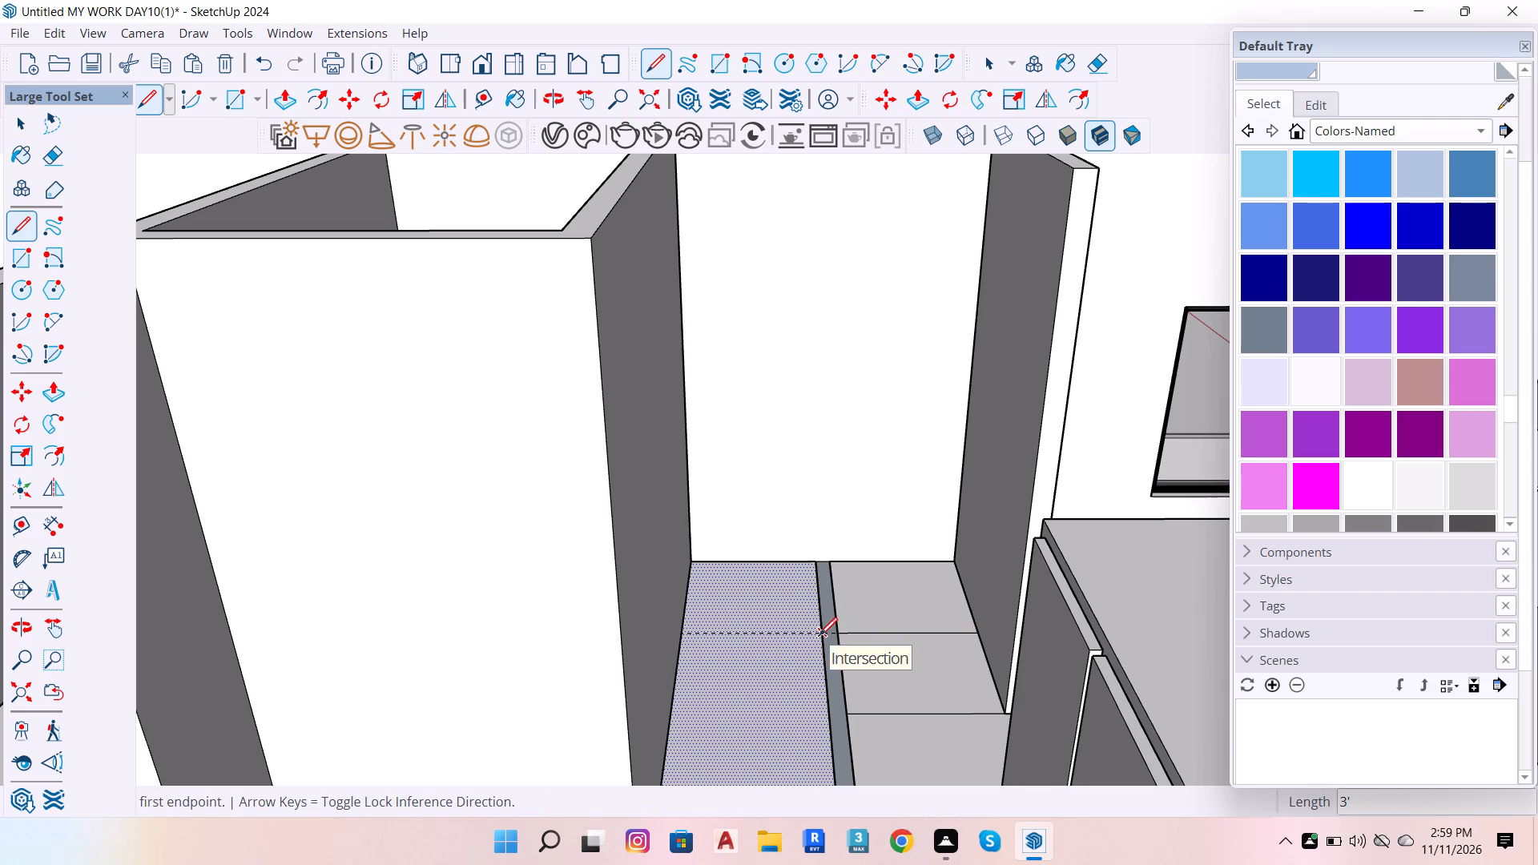
{"action": "left_click", "coordinate": [819, 635]}
{"action": "left_click", "coordinate": [839, 634]}
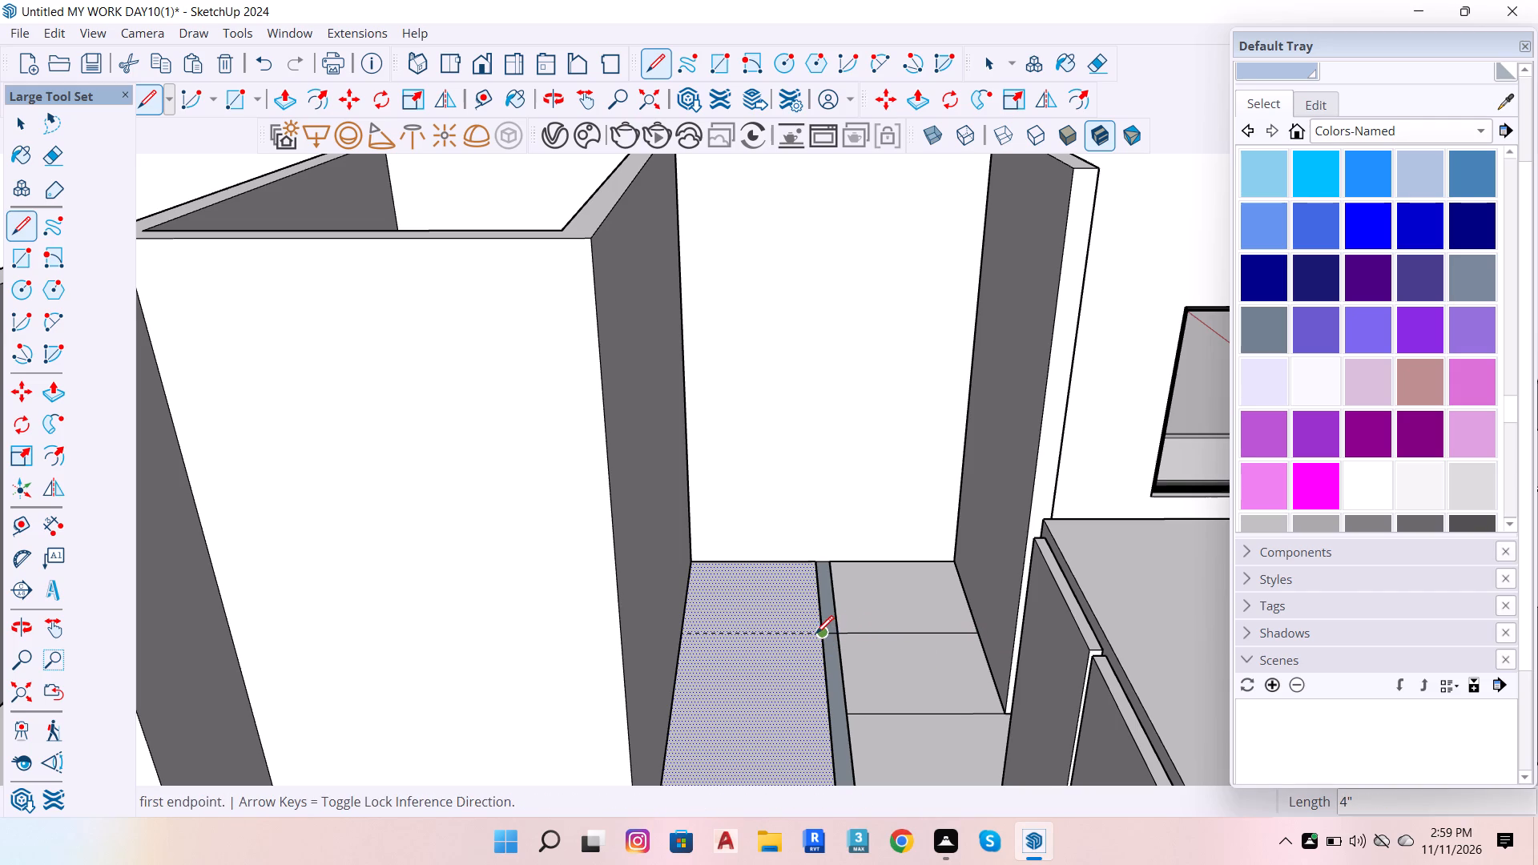
{"action": "left_click", "coordinate": [815, 634]}
{"action": "left_click", "coordinate": [682, 634]}
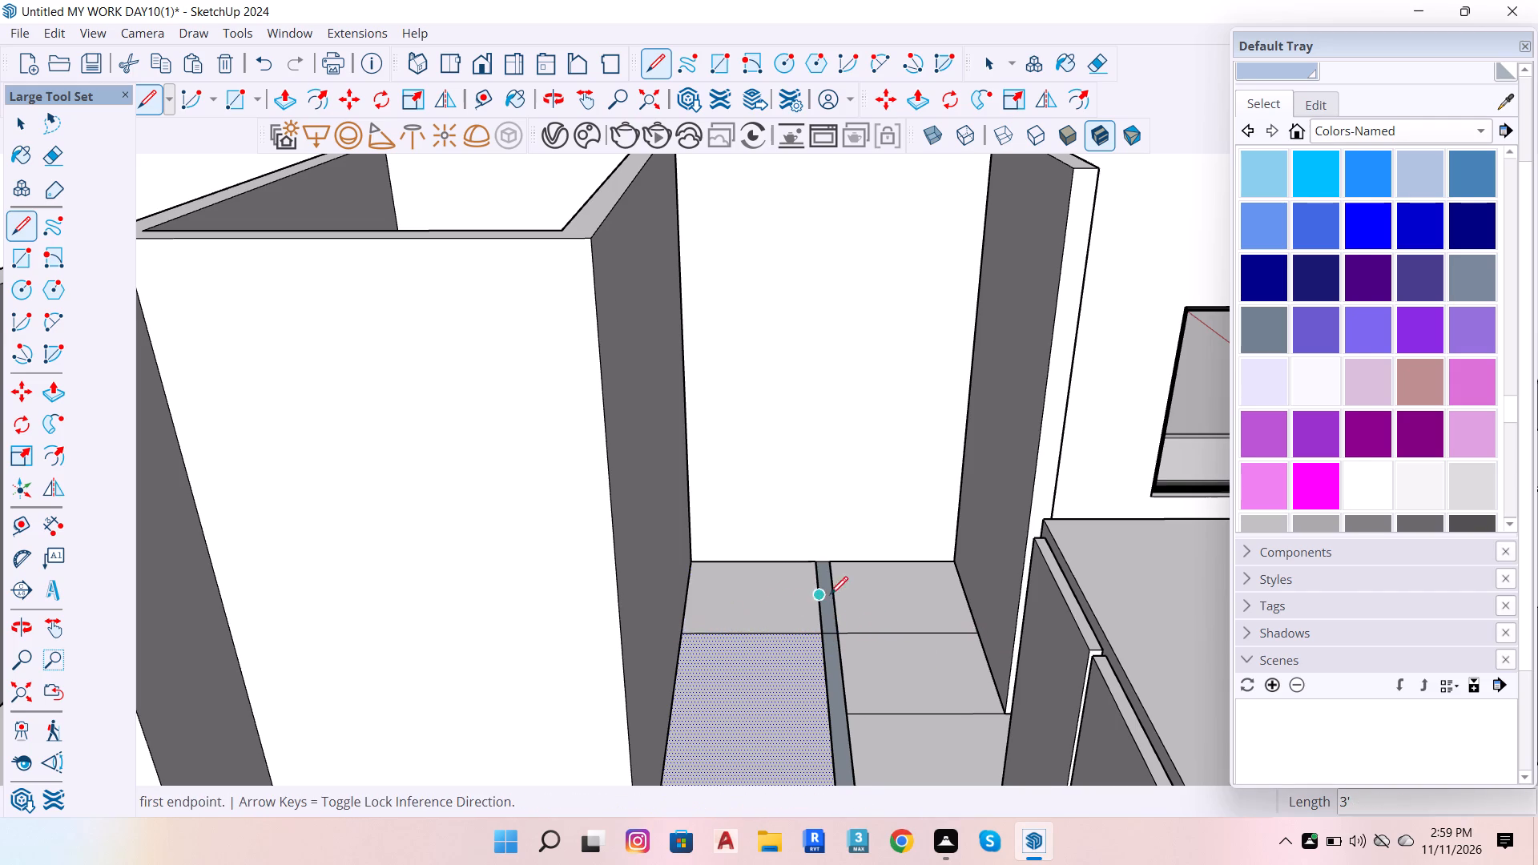
Delete the thin strip's two side edges between the end wall and the new dividing line.
{"action": "key", "text": "space"}
{"action": "scroll", "coordinate": [831, 593], "scroll_direction": "up", "scroll_amount": 5}
{"action": "left_click", "coordinate": [804, 566]}
{"action": "left_click", "coordinate": [810, 577]}
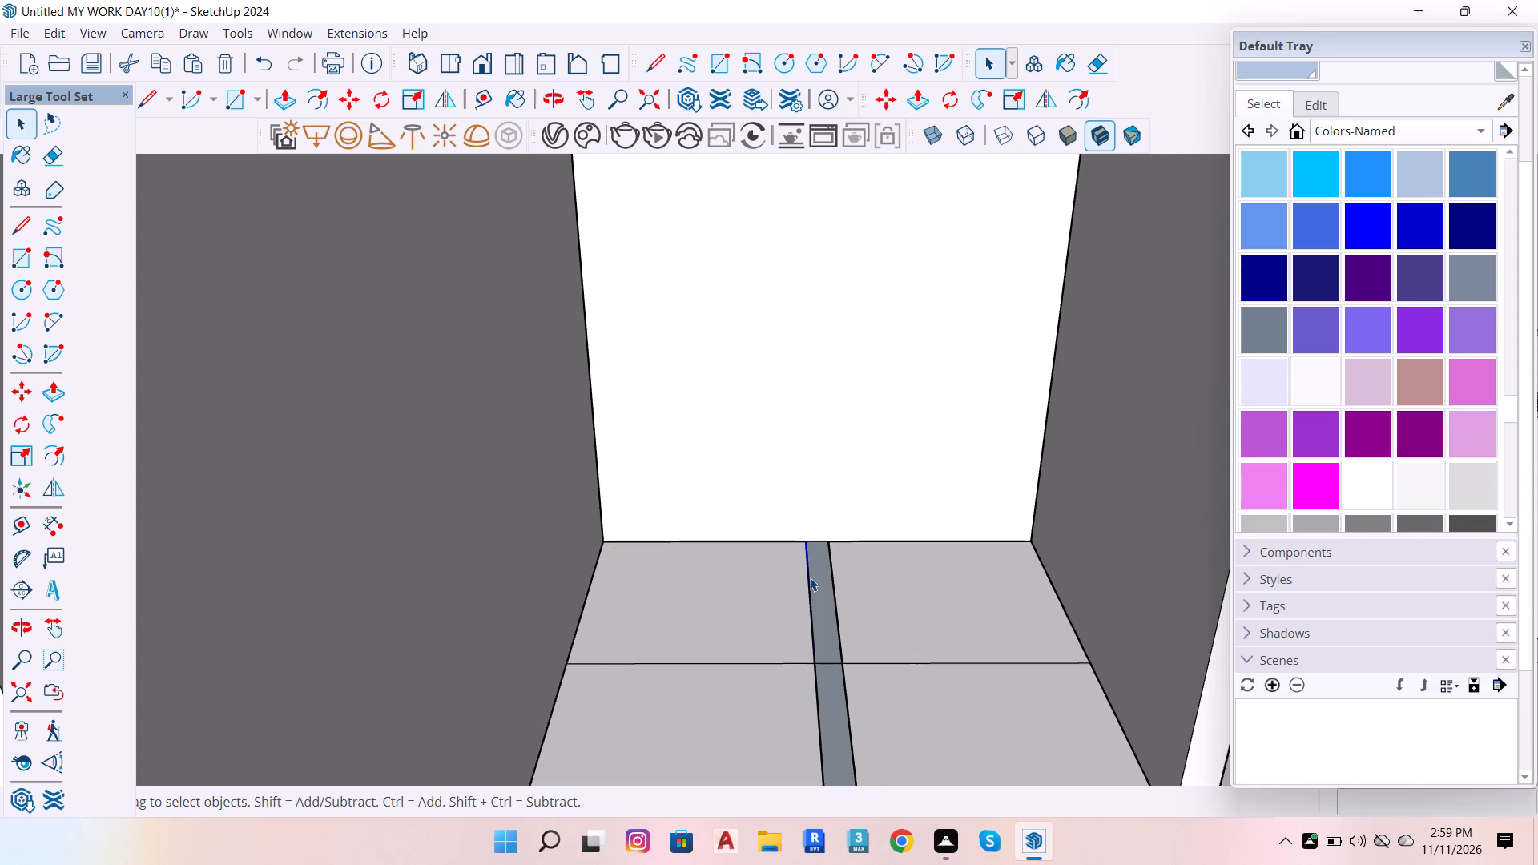
{"action": "key", "text": "Delete"}
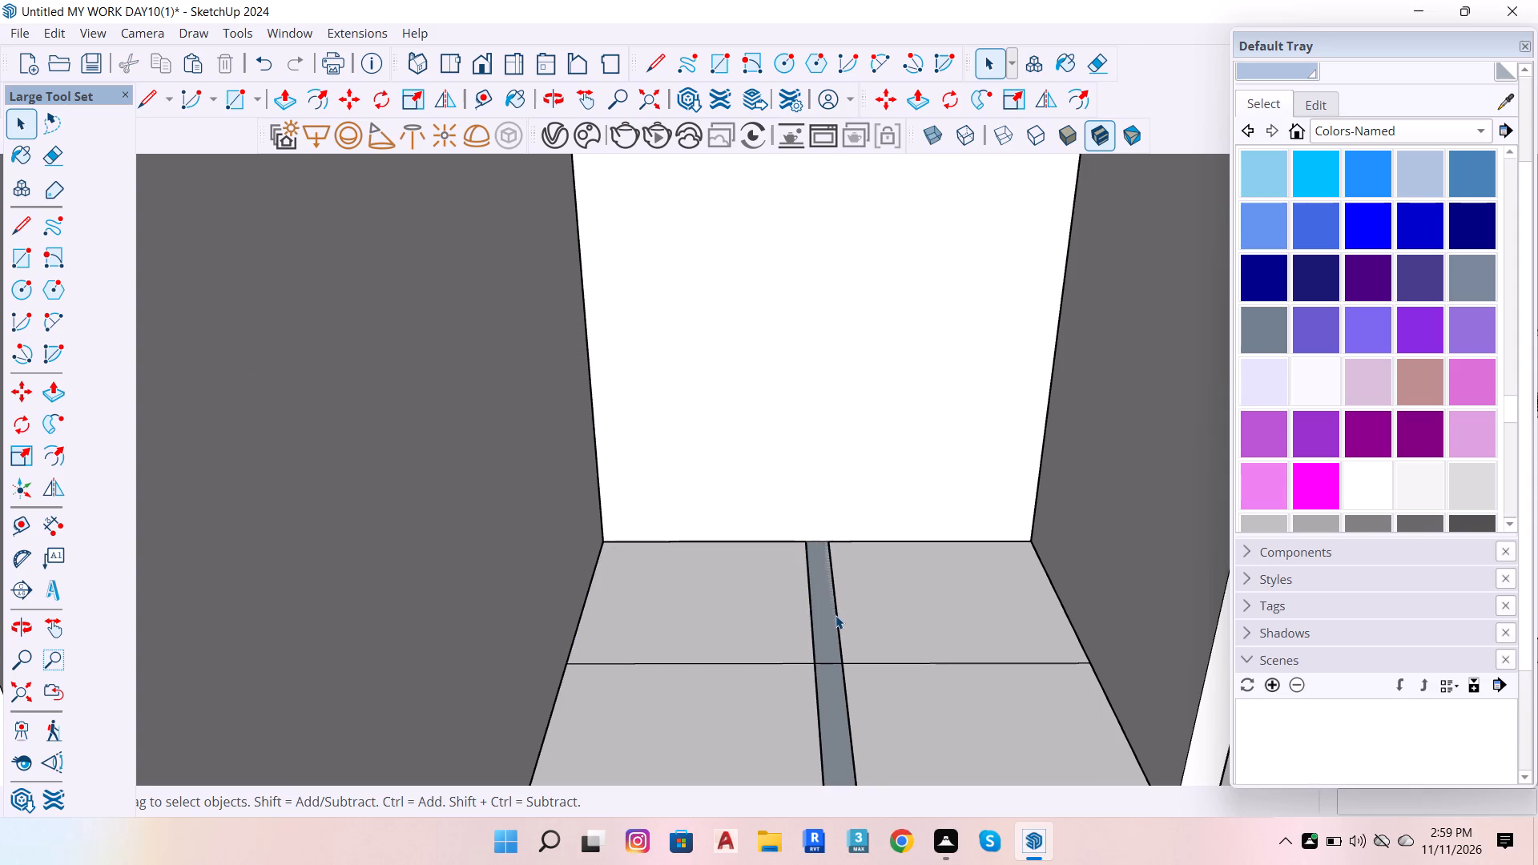
{"action": "left_click", "coordinate": [835, 615]}
{"action": "key", "text": "Delete"}
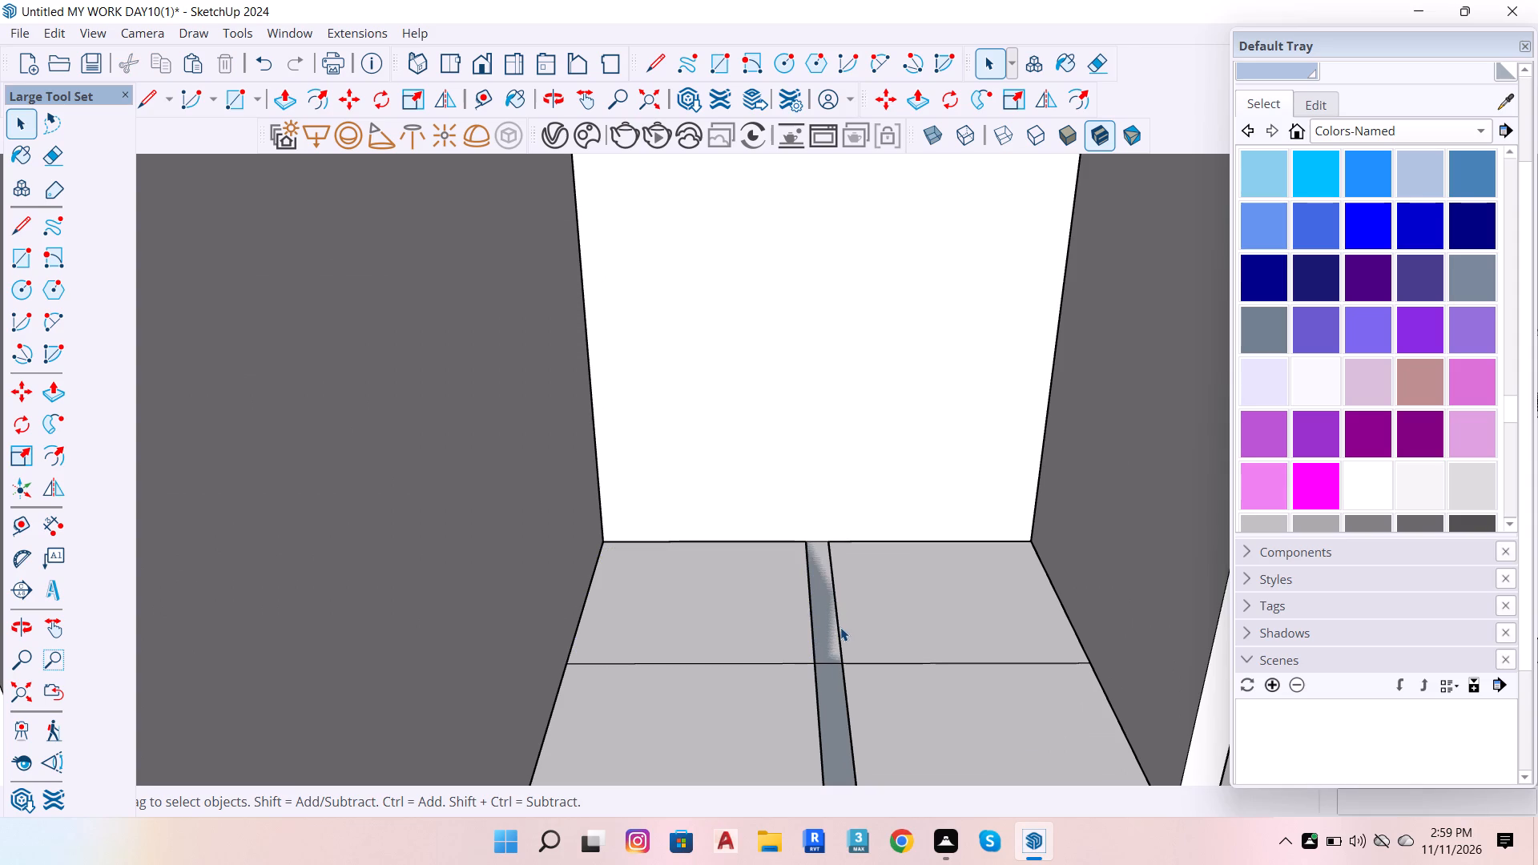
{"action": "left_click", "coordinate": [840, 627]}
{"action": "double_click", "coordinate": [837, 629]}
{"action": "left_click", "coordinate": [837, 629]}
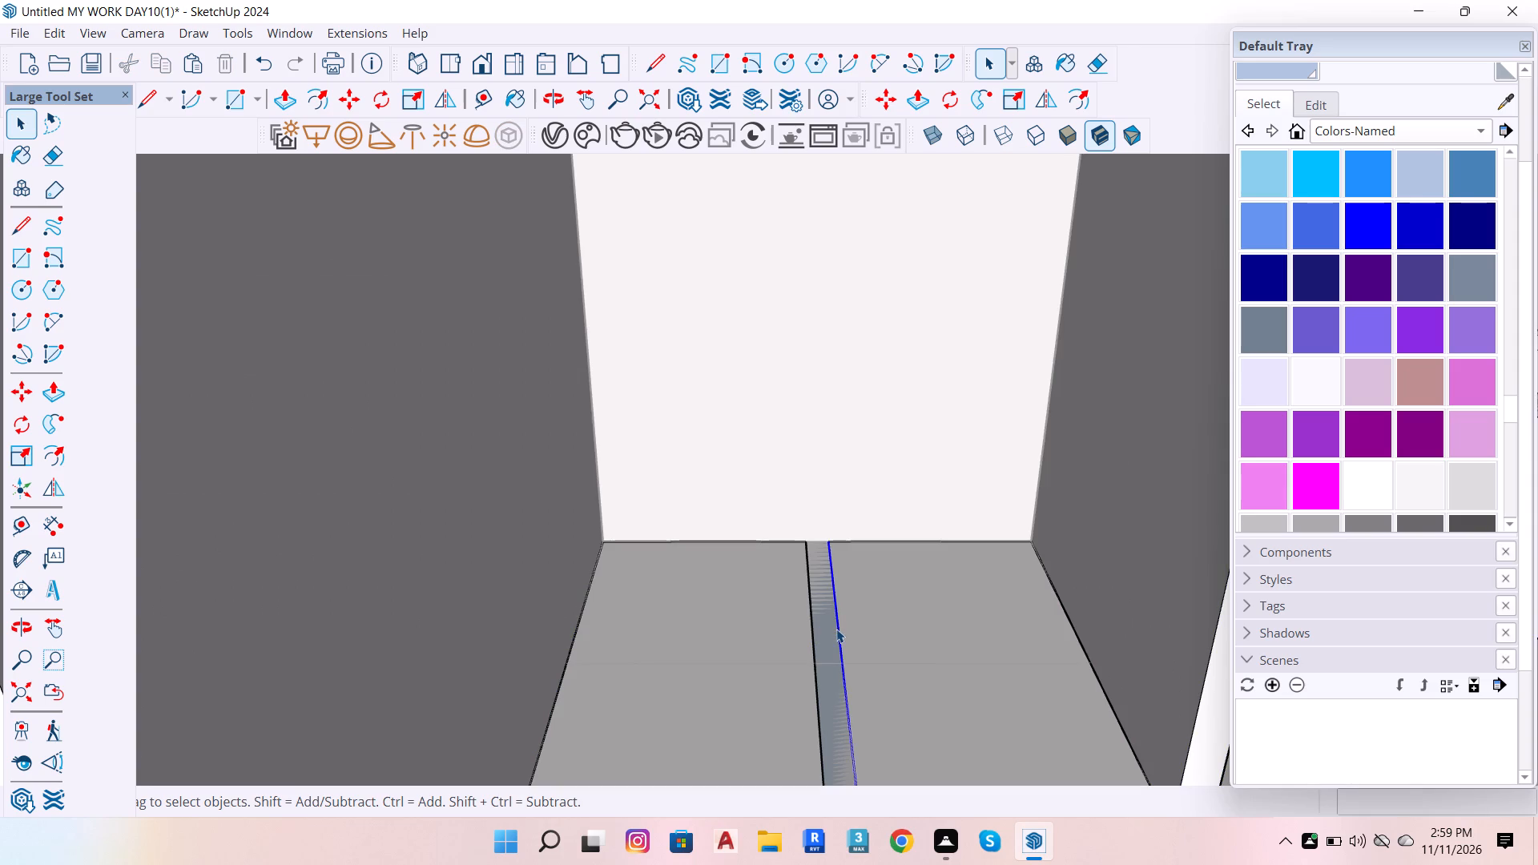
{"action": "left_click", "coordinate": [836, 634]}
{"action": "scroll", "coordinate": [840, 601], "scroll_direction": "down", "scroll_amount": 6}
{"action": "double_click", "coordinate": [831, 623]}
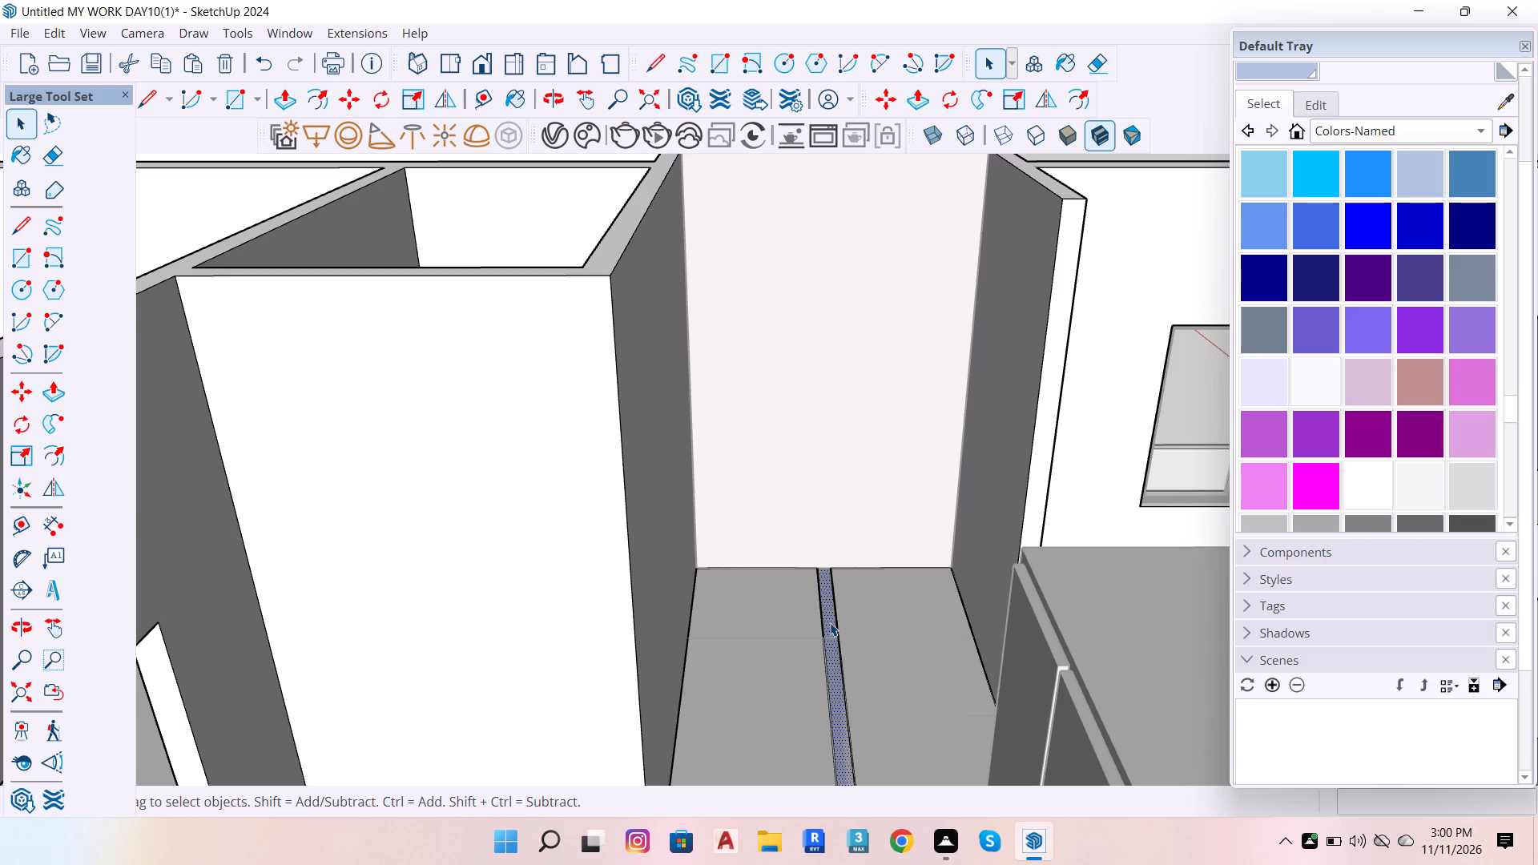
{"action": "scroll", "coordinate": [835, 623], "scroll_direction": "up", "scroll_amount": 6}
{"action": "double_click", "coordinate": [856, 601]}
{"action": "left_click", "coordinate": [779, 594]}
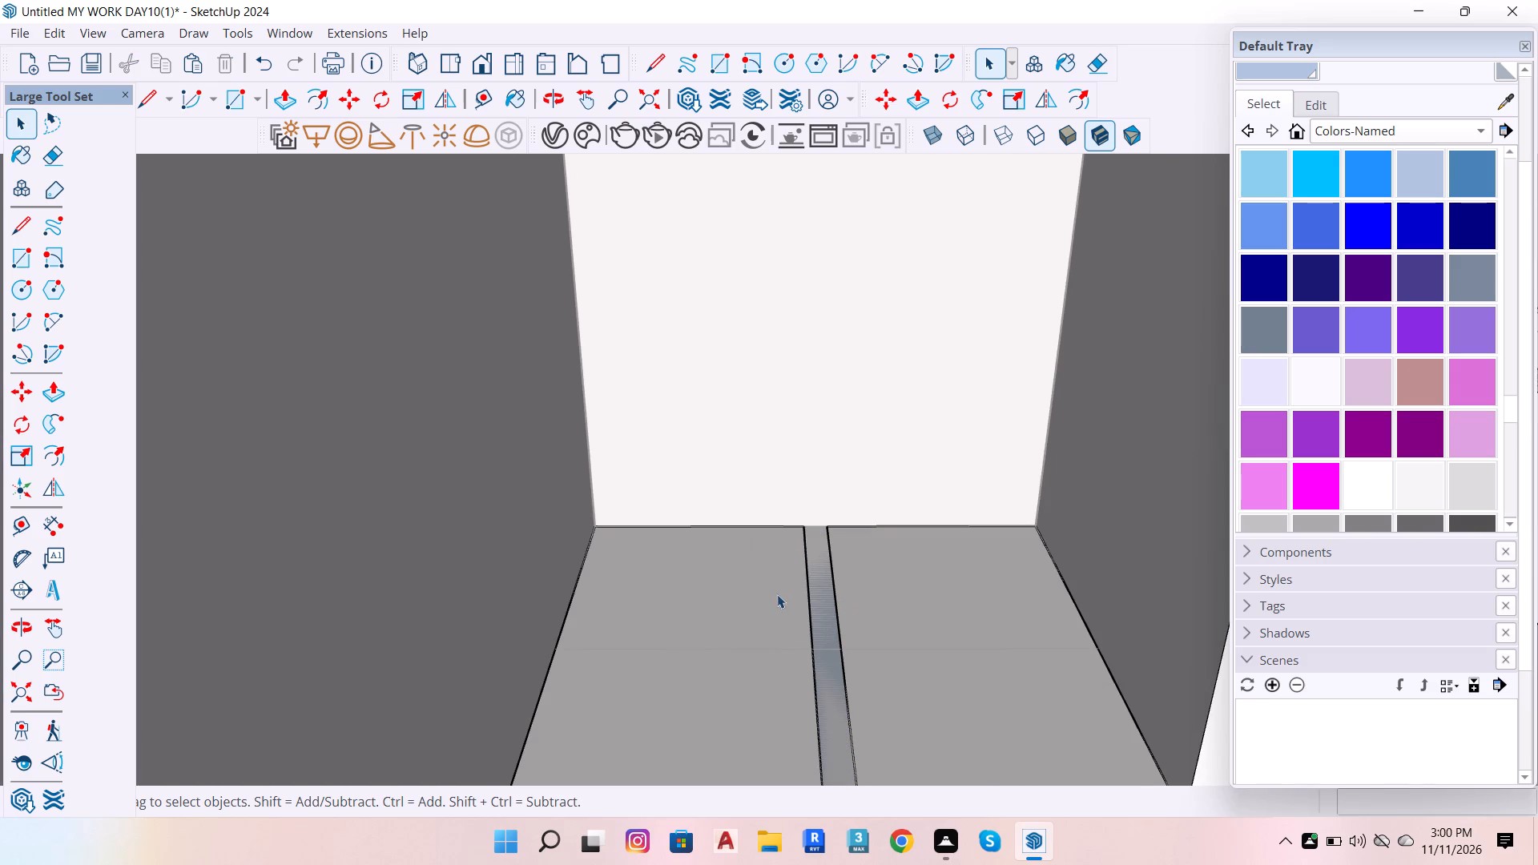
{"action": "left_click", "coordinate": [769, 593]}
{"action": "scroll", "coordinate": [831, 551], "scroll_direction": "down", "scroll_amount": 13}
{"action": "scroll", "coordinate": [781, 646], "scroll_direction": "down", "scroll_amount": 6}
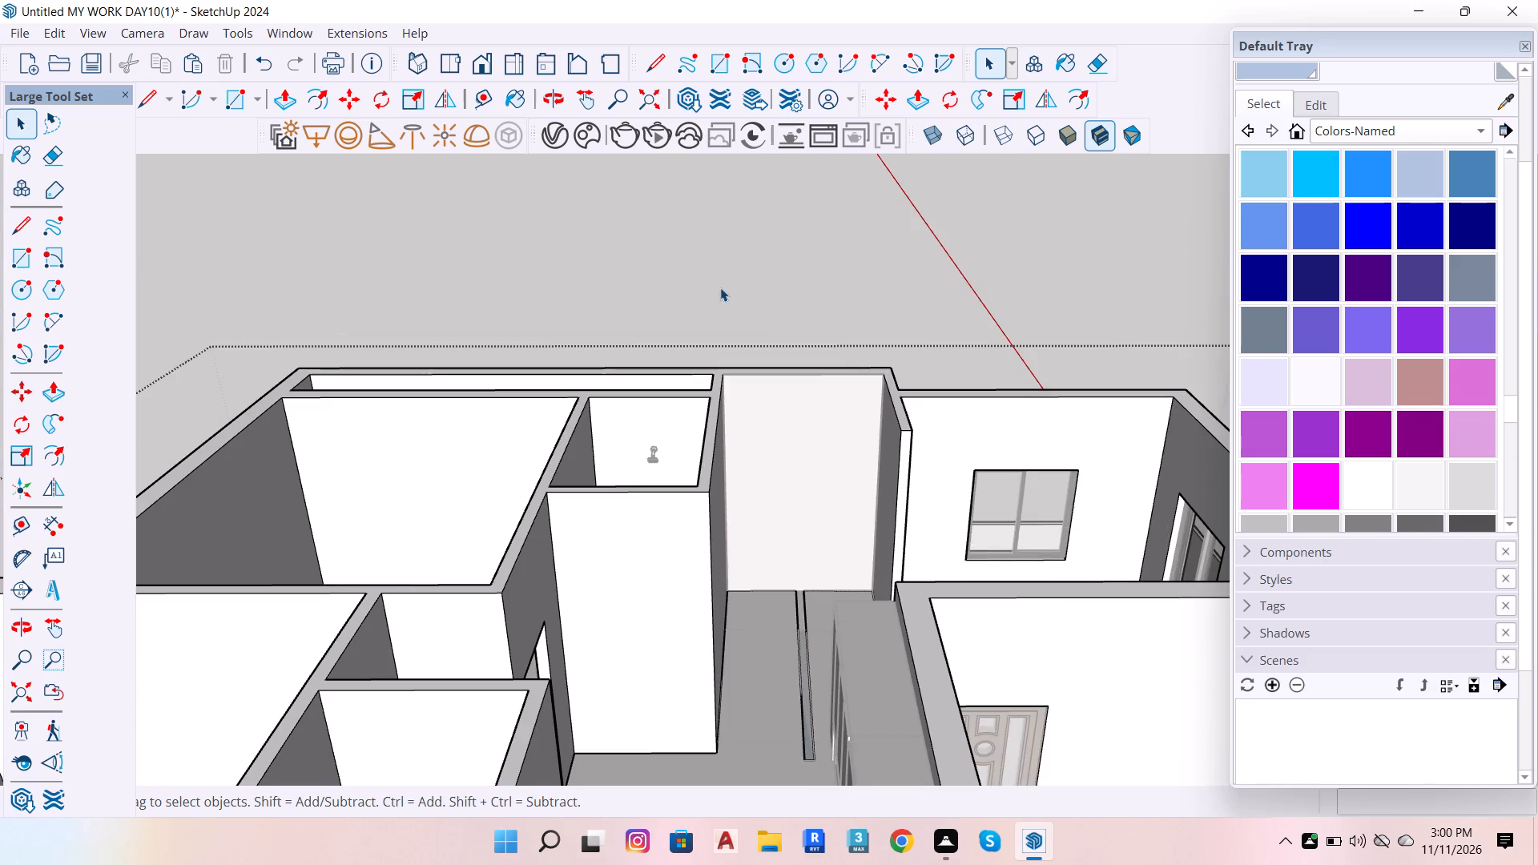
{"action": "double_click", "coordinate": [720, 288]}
Push/Pull the merged floor panel at the narrow space's end wall upward about 5' 8" into a raised block.
{"action": "scroll", "coordinate": [811, 642], "scroll_direction": "up", "scroll_amount": 13}
{"action": "triple_click", "coordinate": [814, 612]}
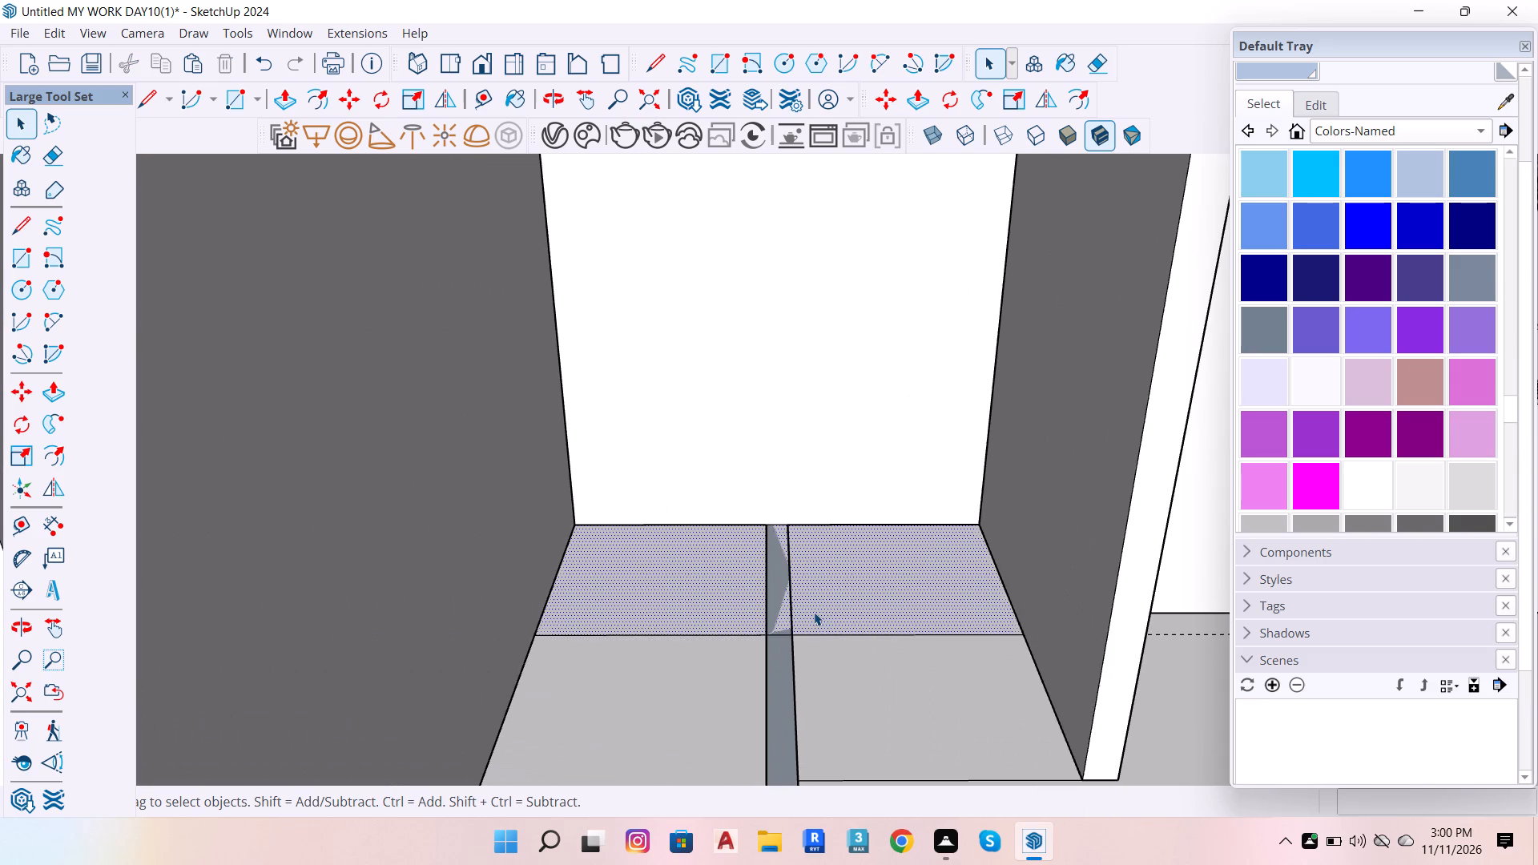
{"action": "left_click", "coordinate": [816, 610]}
{"action": "left_click", "coordinate": [816, 610]}
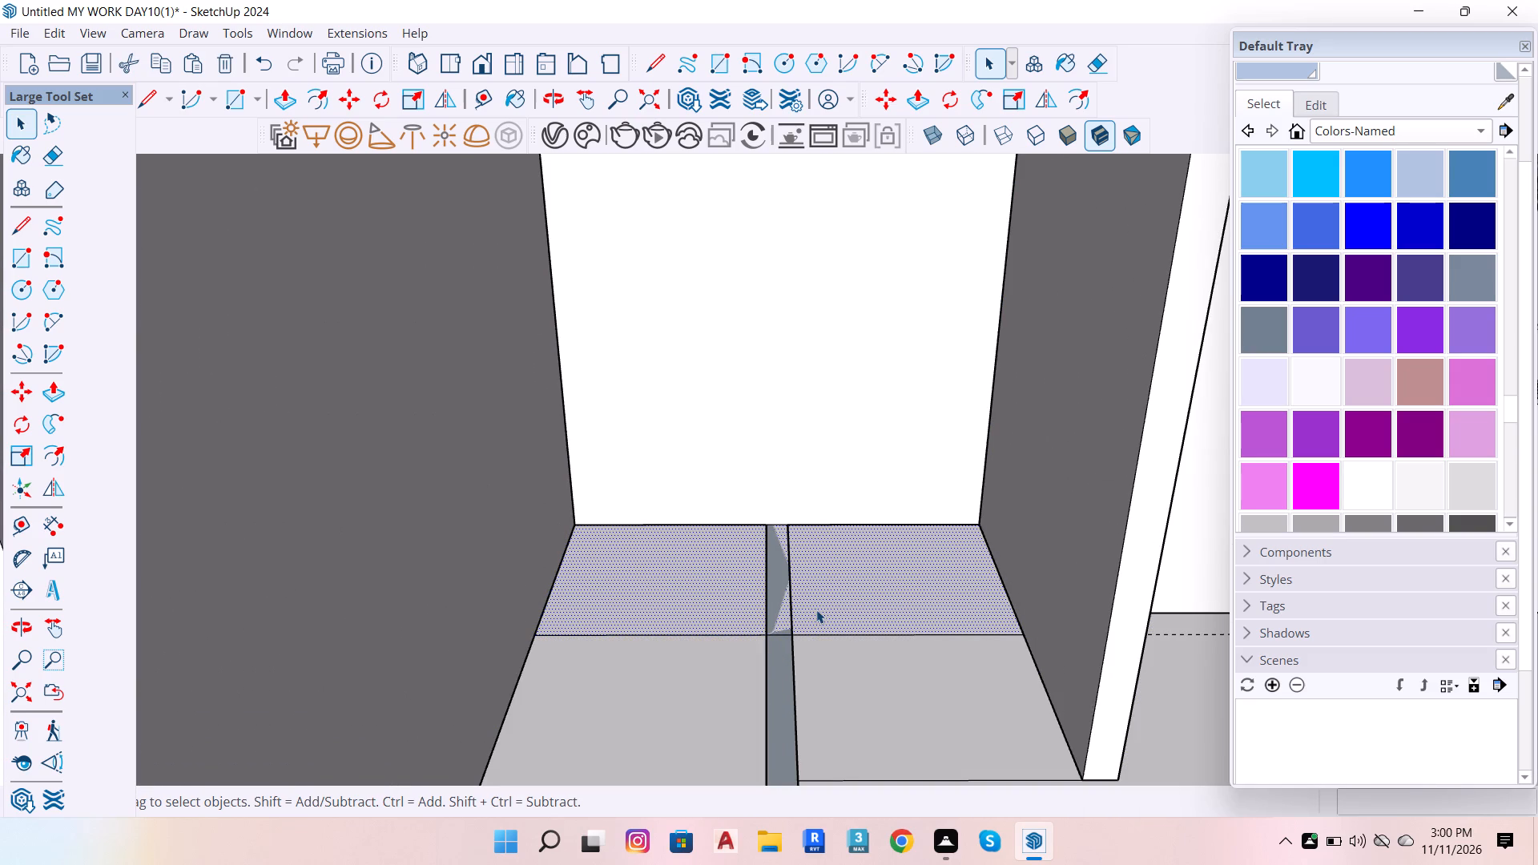
{"action": "scroll", "coordinate": [842, 628], "scroll_direction": "up", "scroll_amount": 4}
{"action": "left_click", "coordinate": [842, 605]}
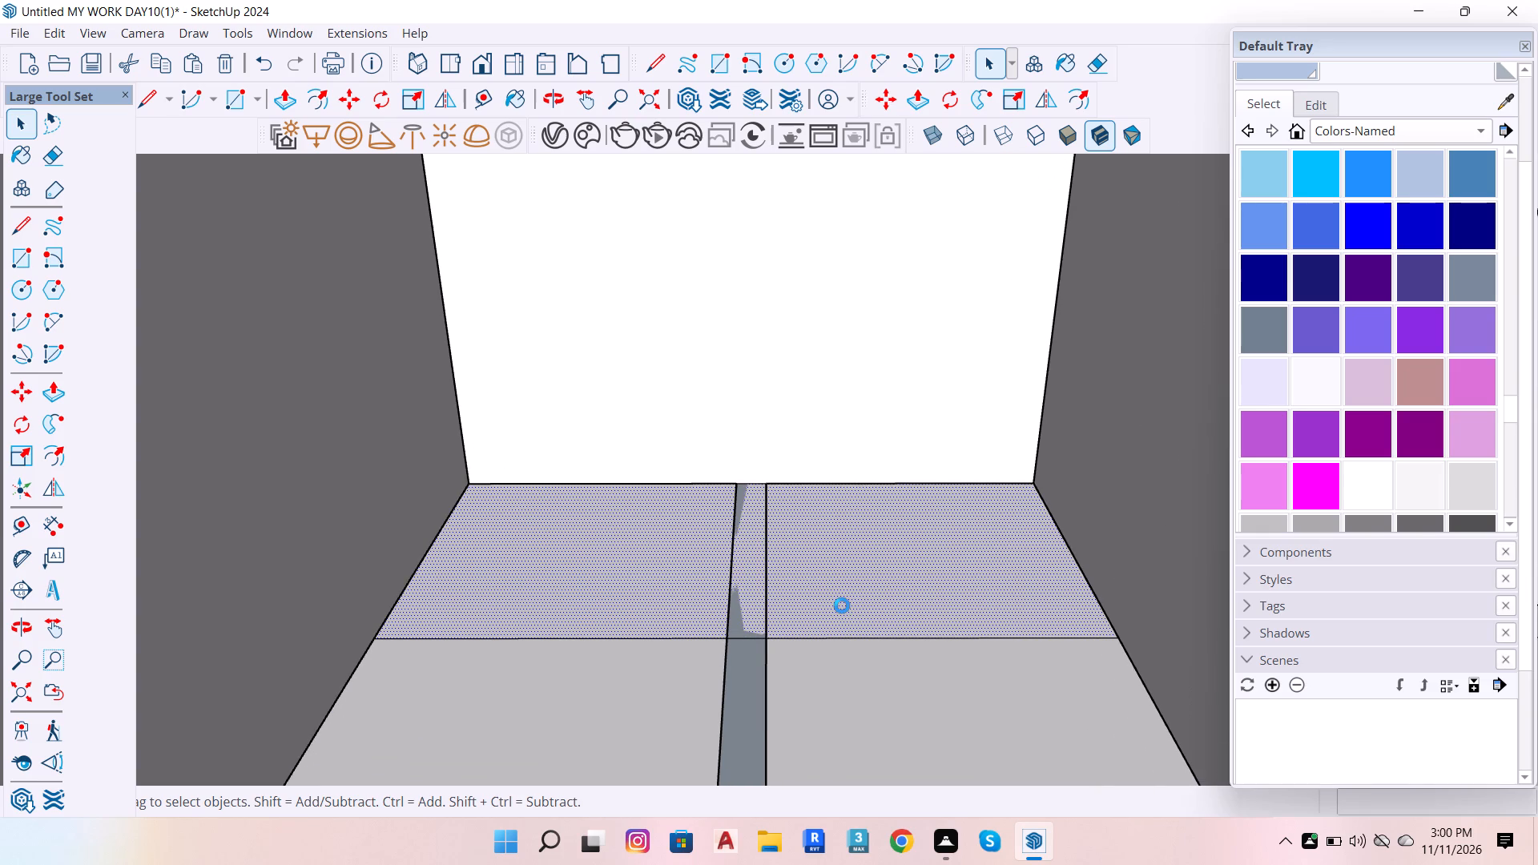
{"action": "key", "text": "p"}
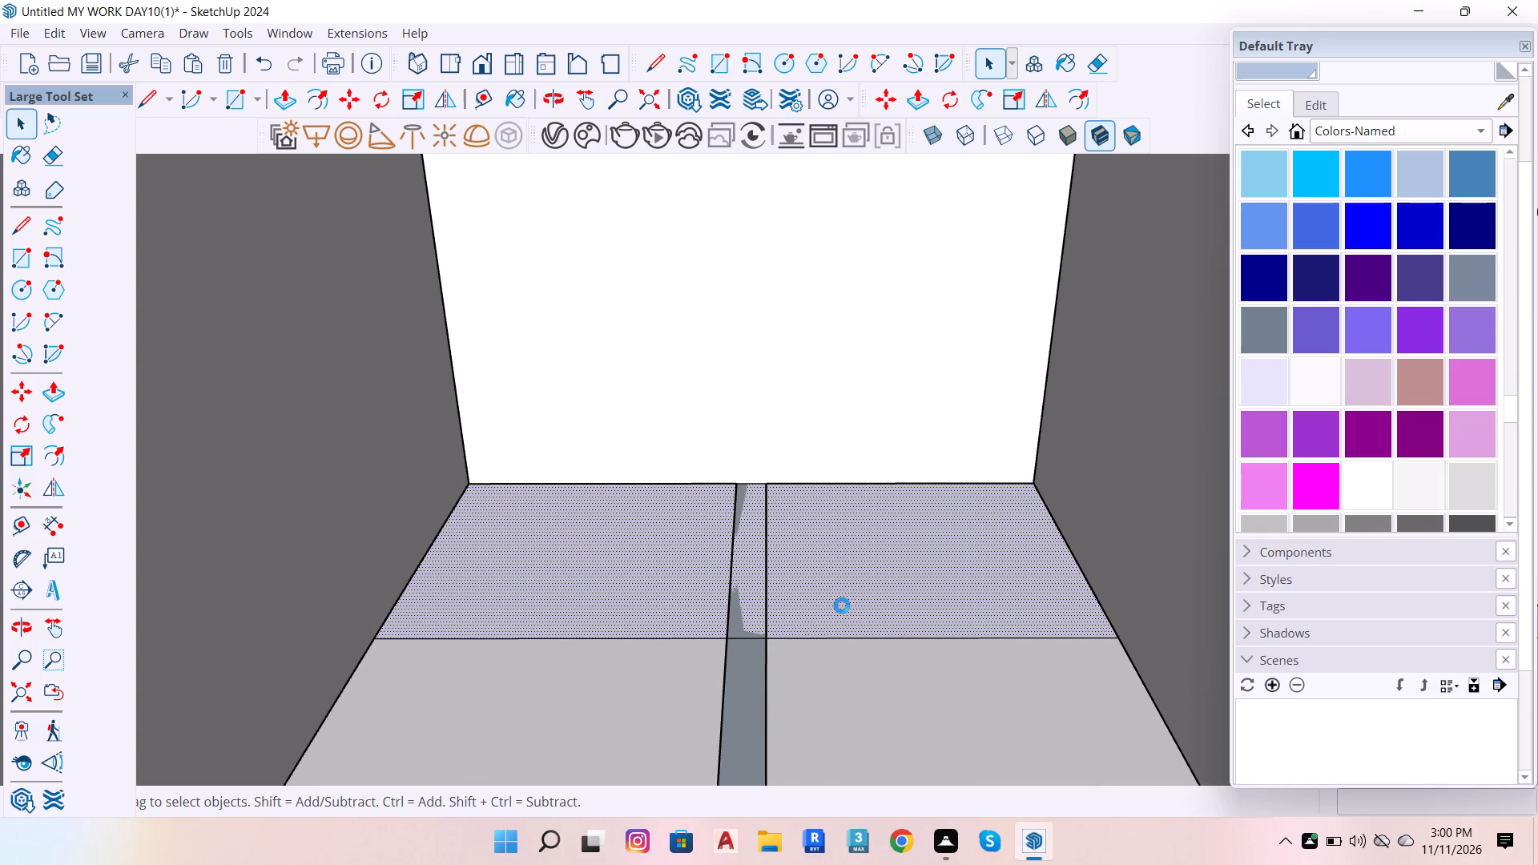
{"action": "left_click", "coordinate": [842, 605]}
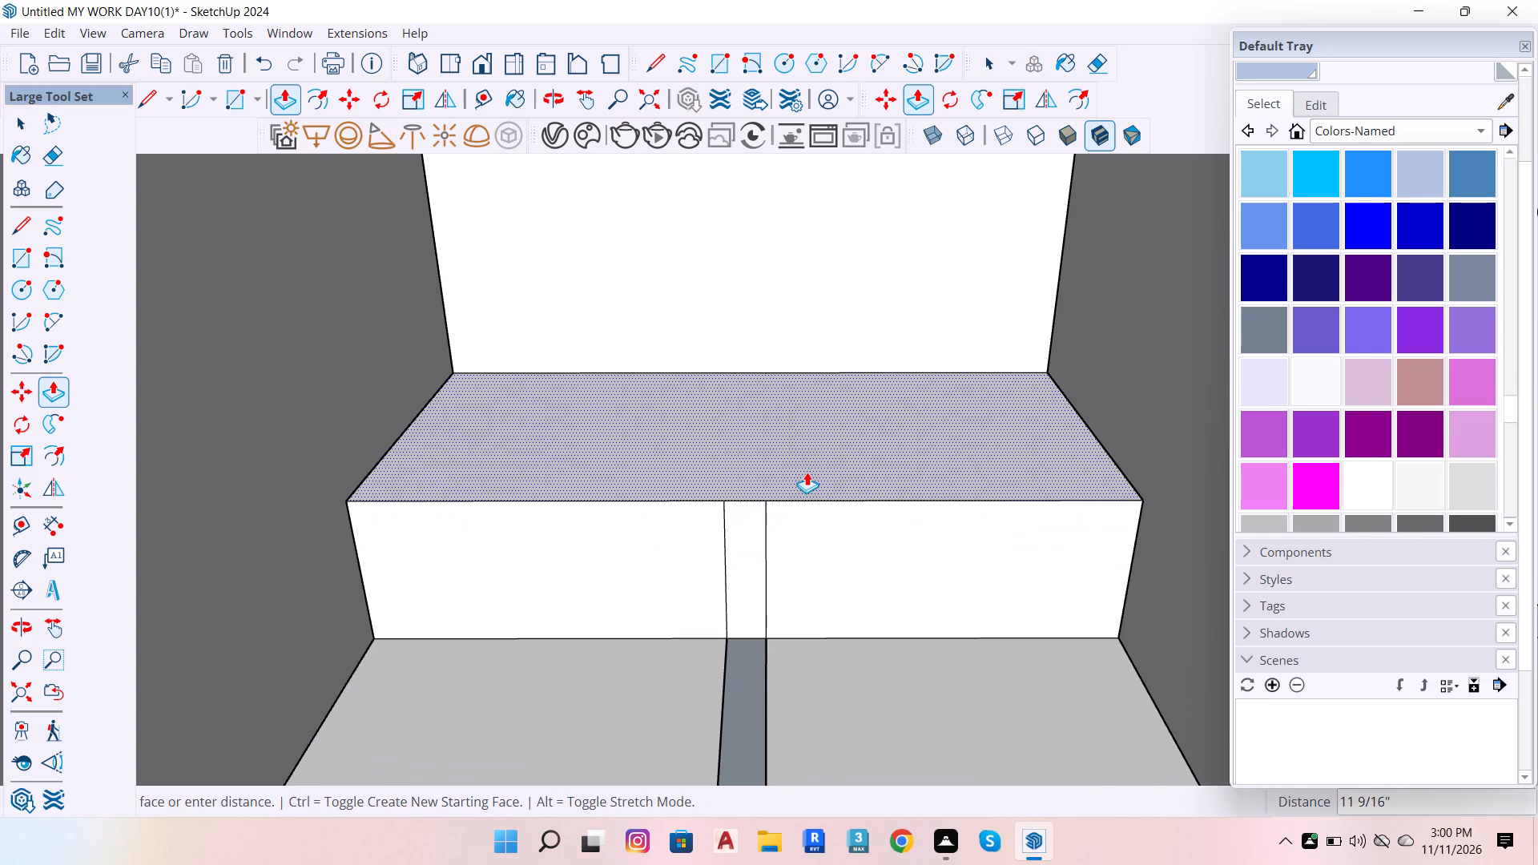
{"action": "scroll", "coordinate": [850, 515], "scroll_direction": "down", "scroll_amount": 11}
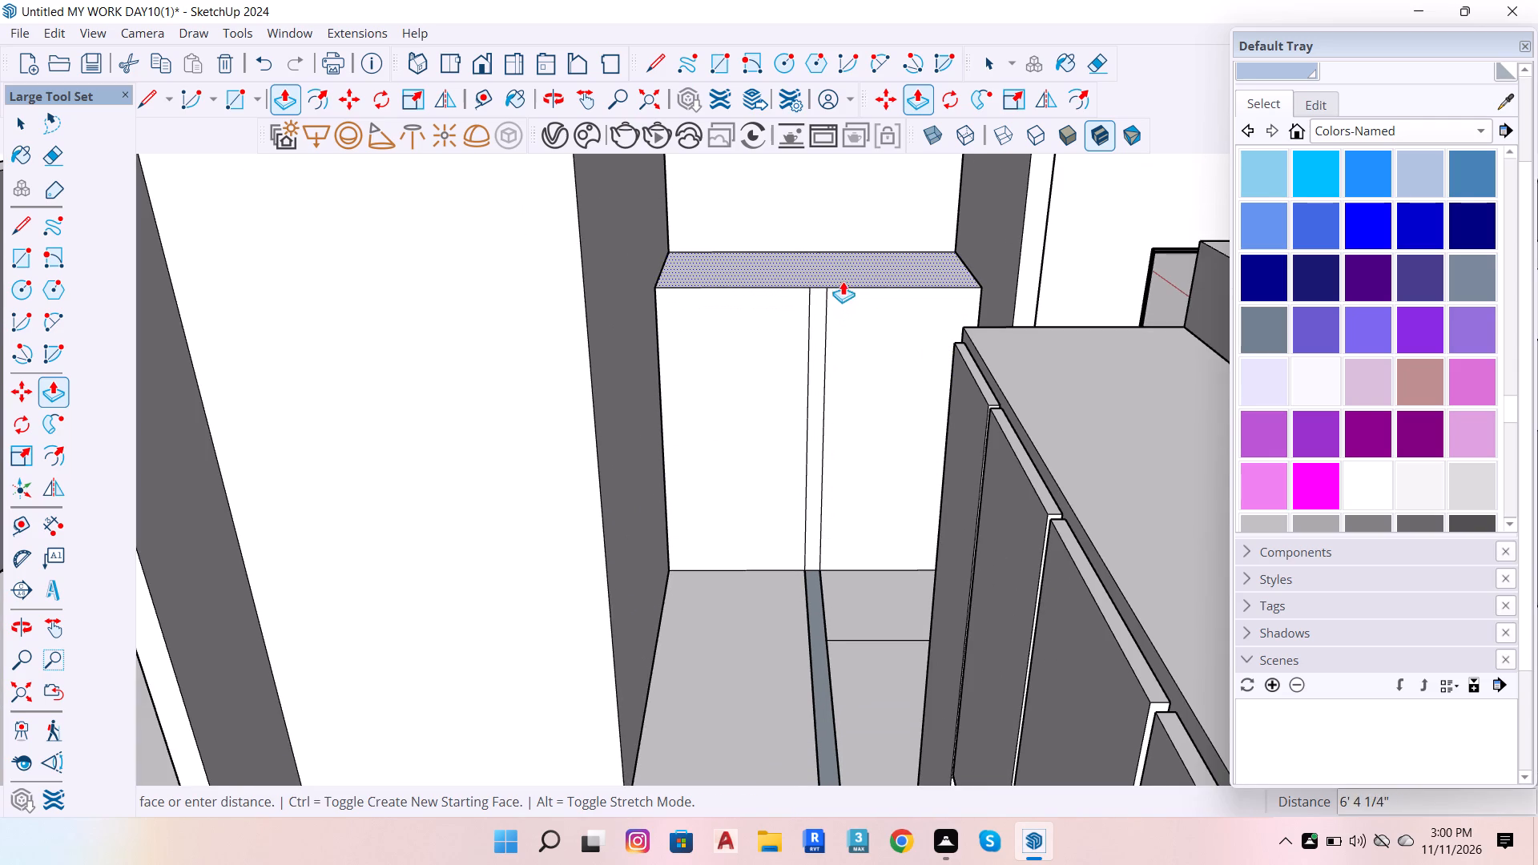
{"action": "scroll", "coordinate": [845, 307], "scroll_direction": "down", "scroll_amount": 3}
{"action": "left_click", "coordinate": [847, 315]}
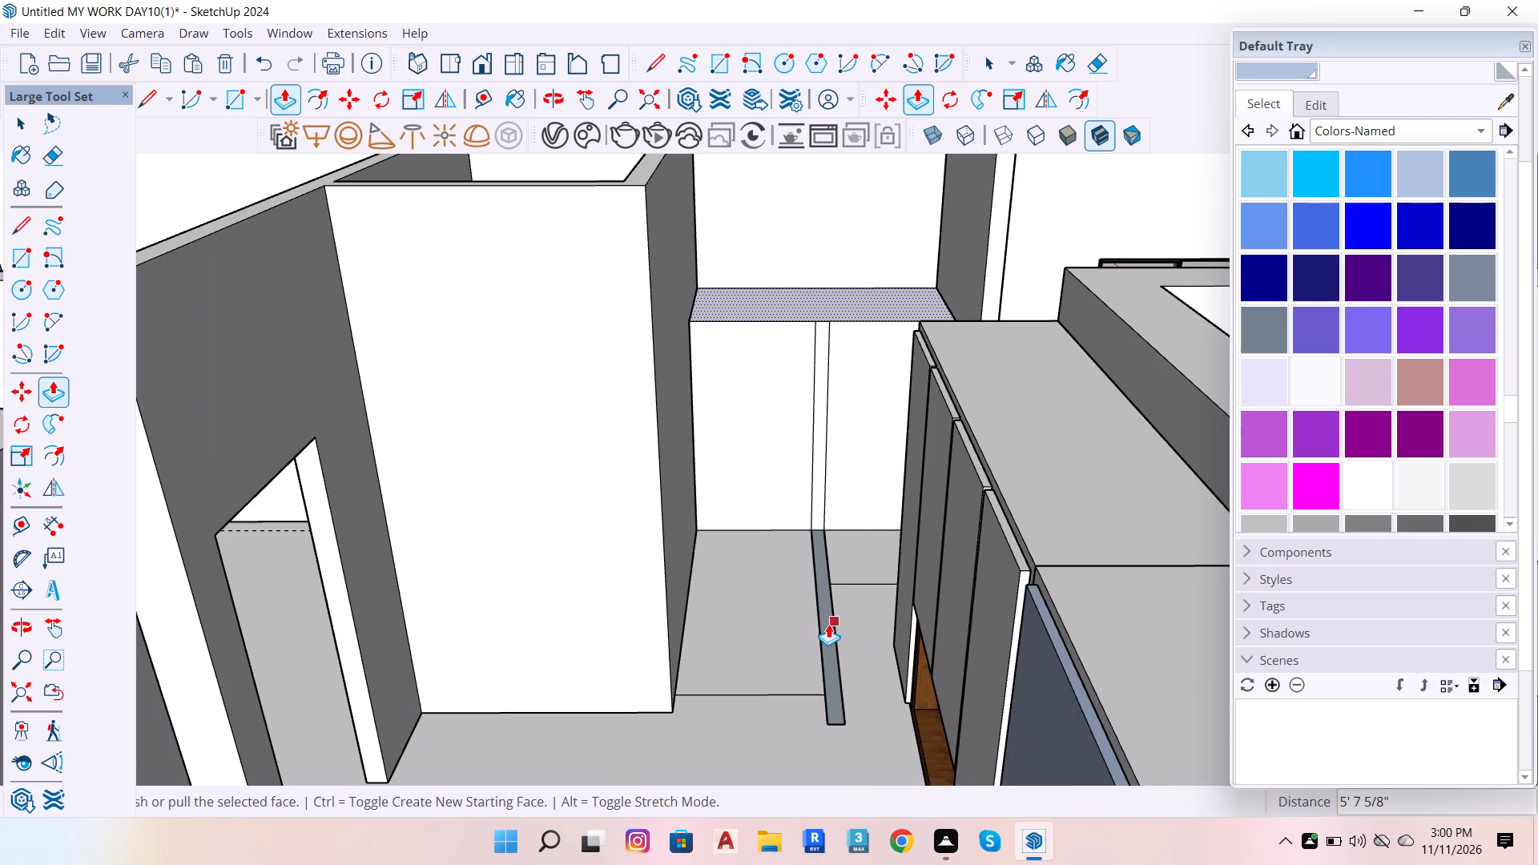
Erase the two vertical lines on the raised block's front face.
{"action": "key", "text": "space"}
{"action": "scroll", "coordinate": [779, 522], "scroll_direction": "up", "scroll_amount": 4}
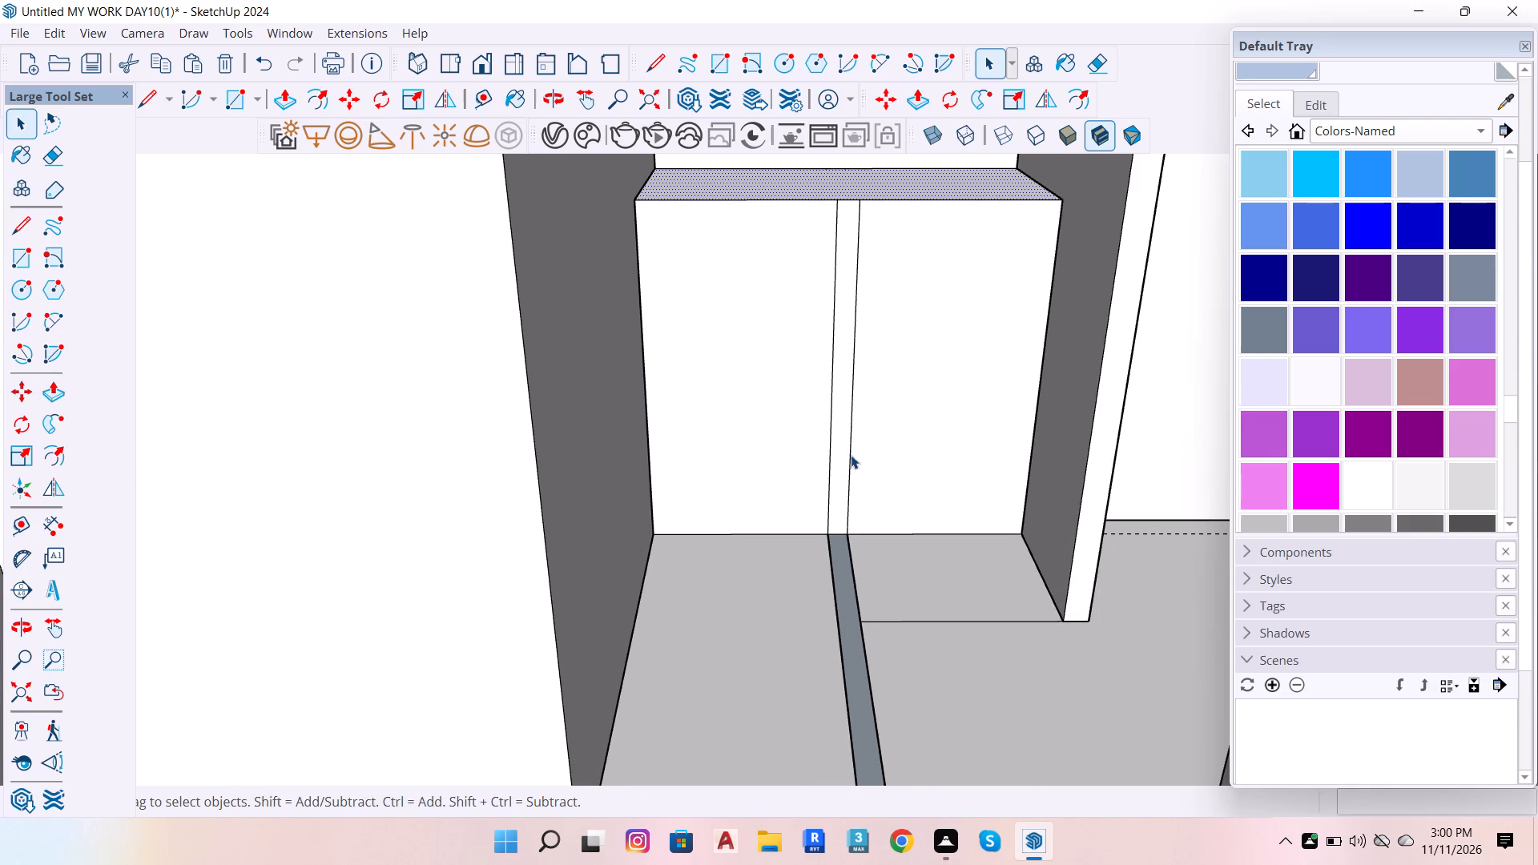
{"action": "key", "text": "e"}
{"action": "left_click_drag", "start_coordinate": [857, 448], "coordinate": [819, 439]}
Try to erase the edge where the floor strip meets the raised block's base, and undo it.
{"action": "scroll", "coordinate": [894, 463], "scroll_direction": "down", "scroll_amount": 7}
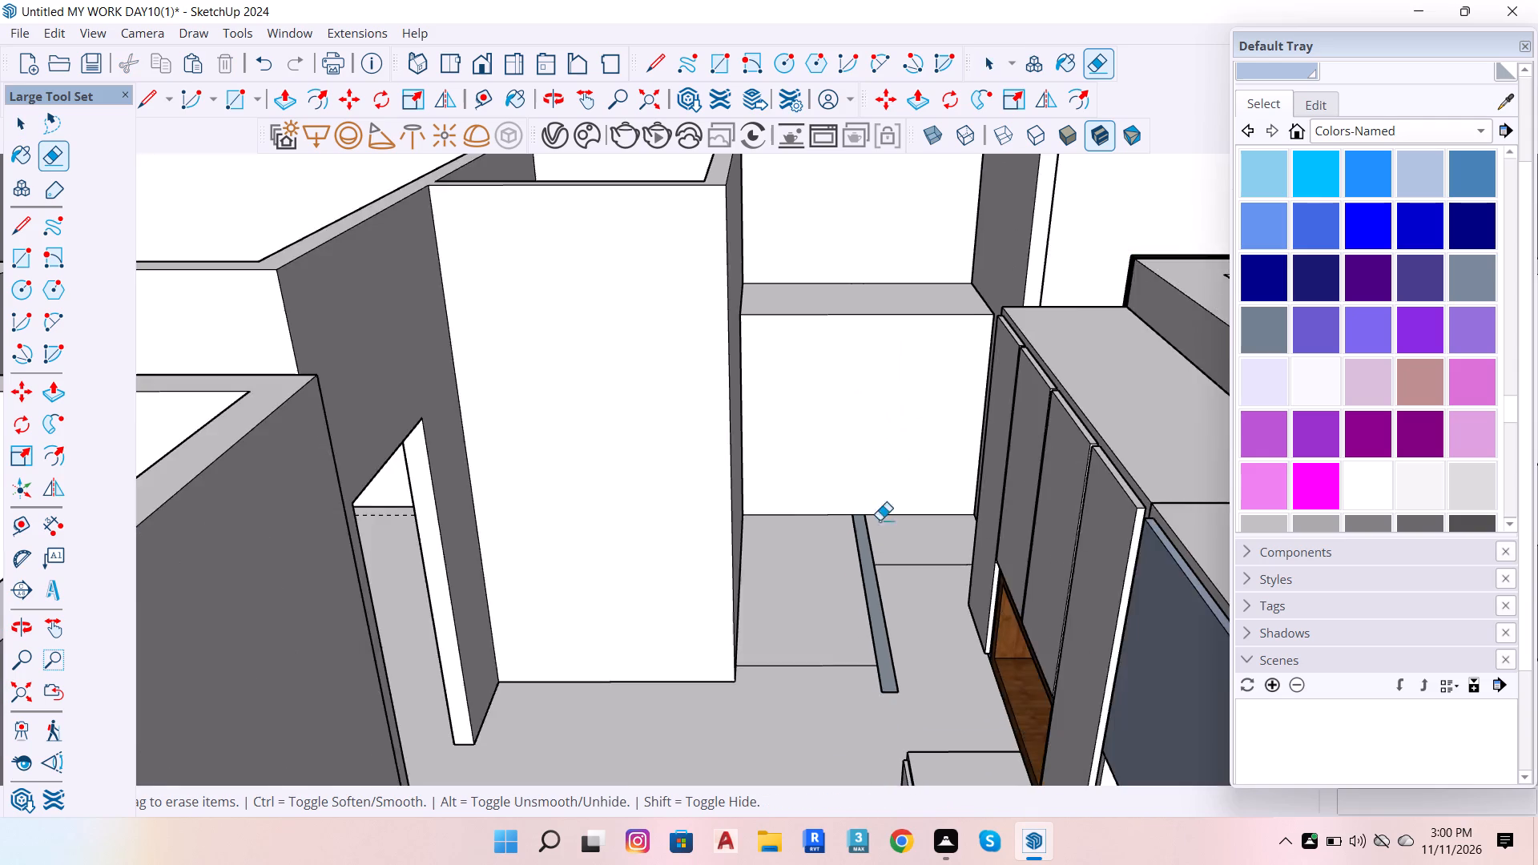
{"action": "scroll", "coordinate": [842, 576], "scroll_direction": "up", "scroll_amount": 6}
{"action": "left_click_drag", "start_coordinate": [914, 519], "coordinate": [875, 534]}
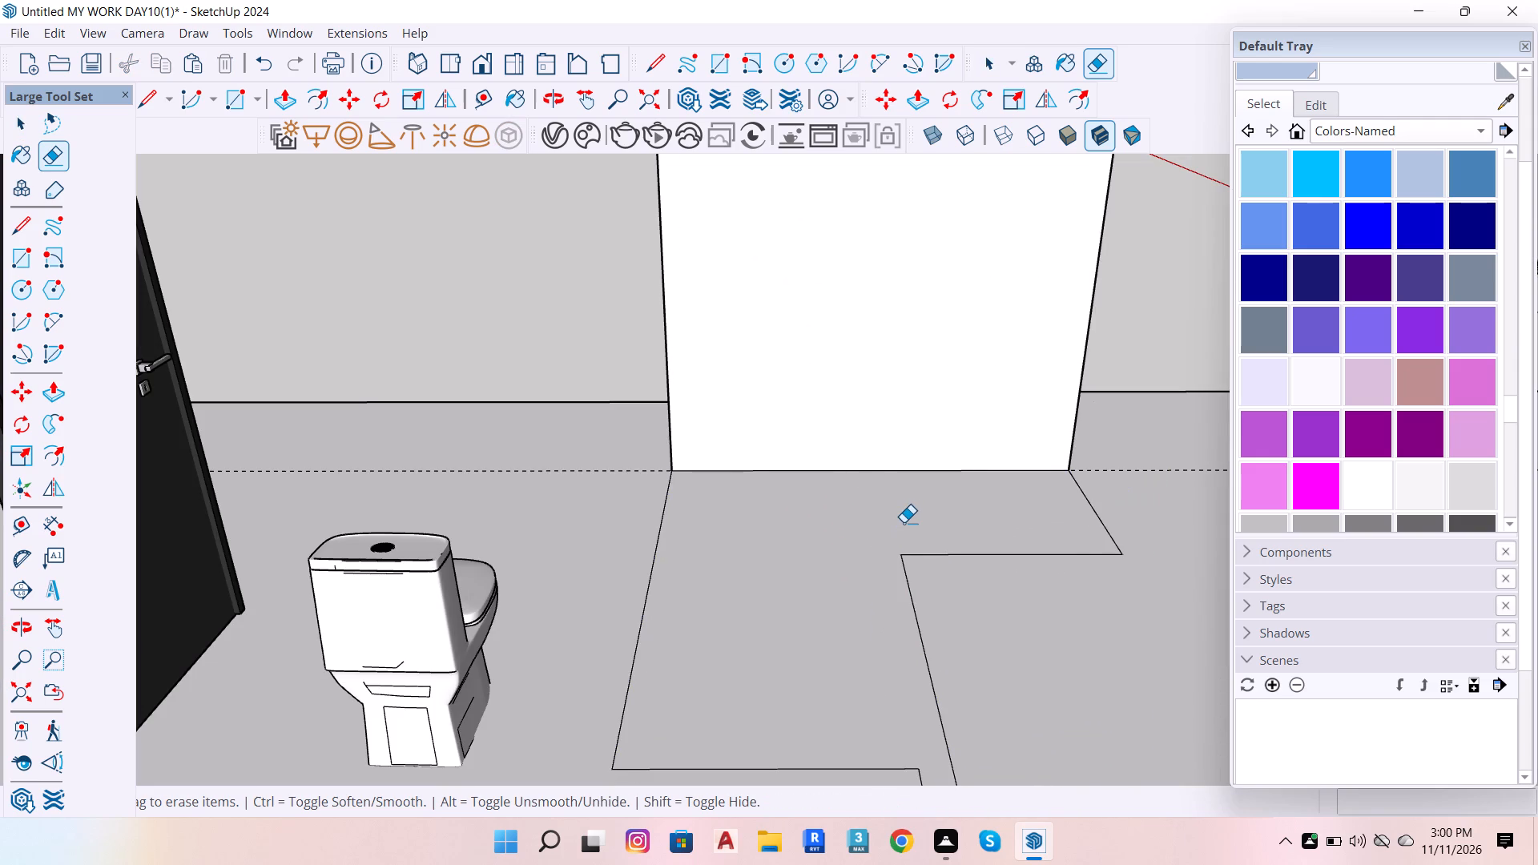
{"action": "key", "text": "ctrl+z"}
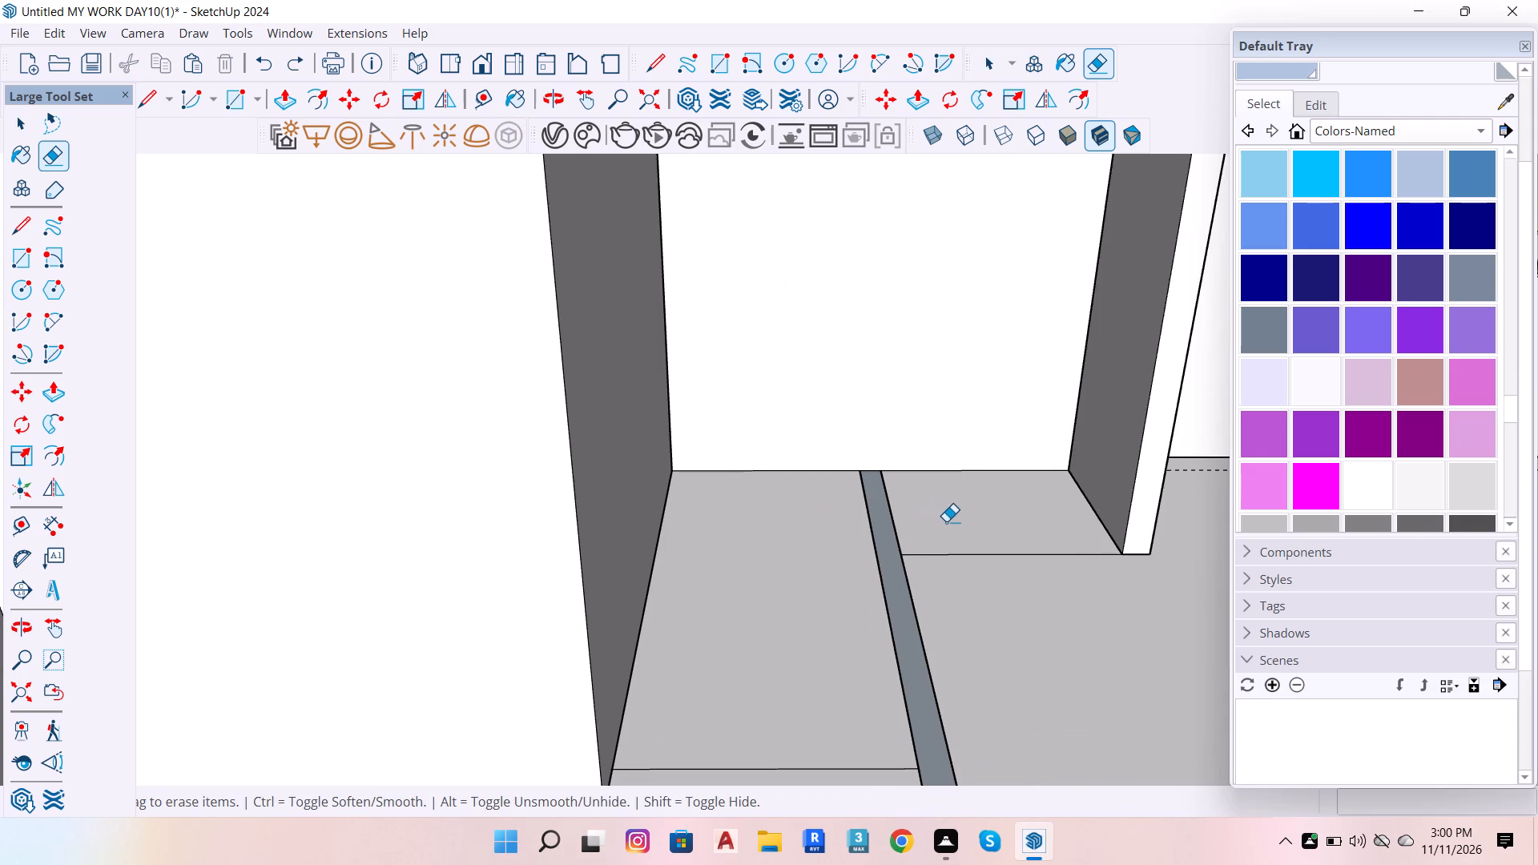
Place three guide lines across the narrow space's floor at 11" spacing, starting from the base of the raised block.
{"action": "key", "text": "space"}
{"action": "key", "text": "t"}
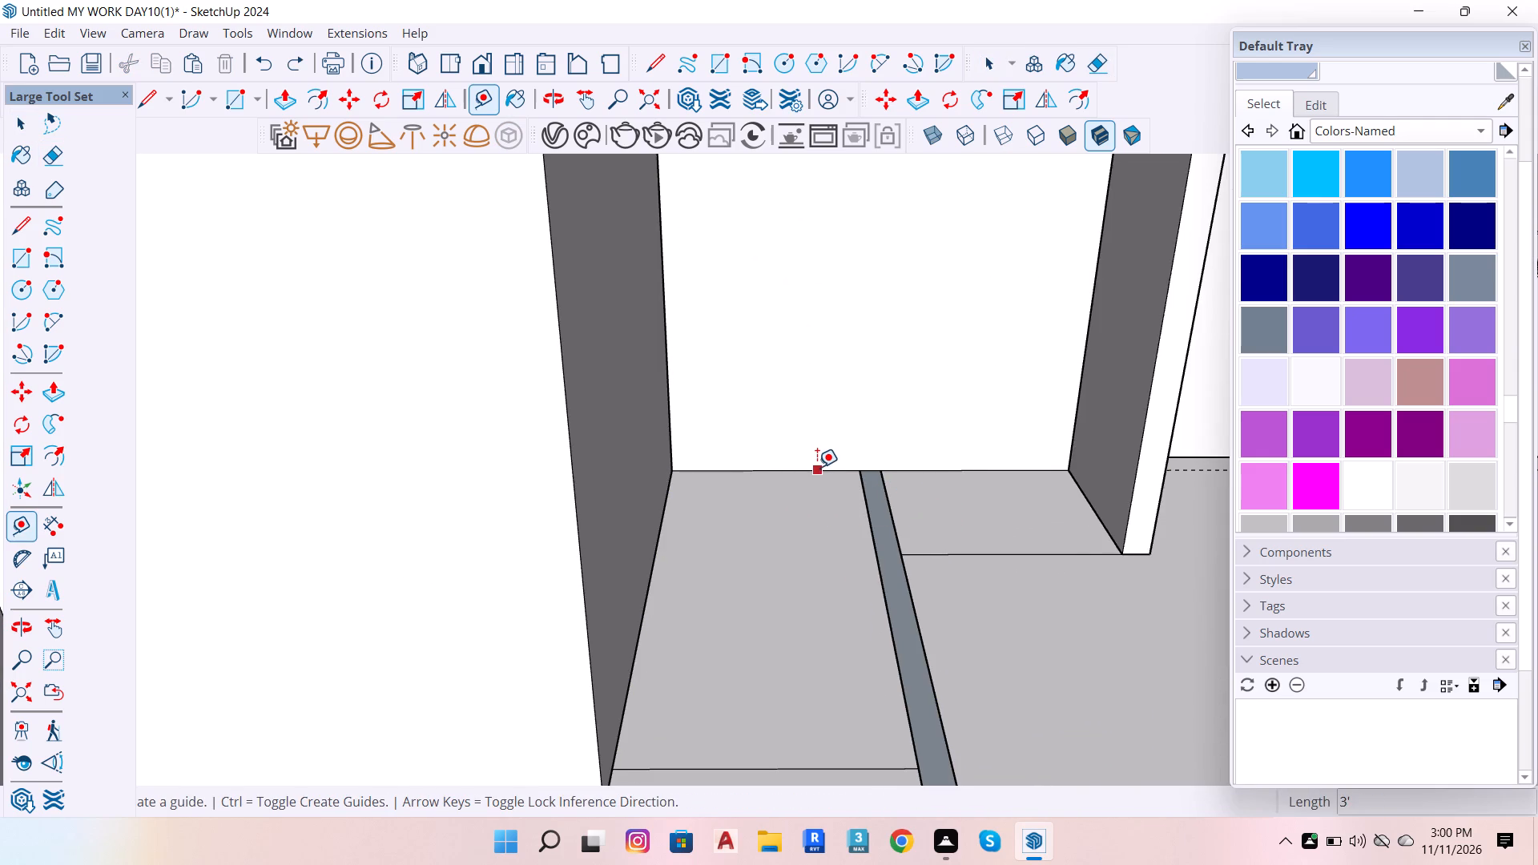
{"action": "left_click", "coordinate": [817, 465]}
{"action": "key", "text": "space"}
{"action": "key", "text": "t"}
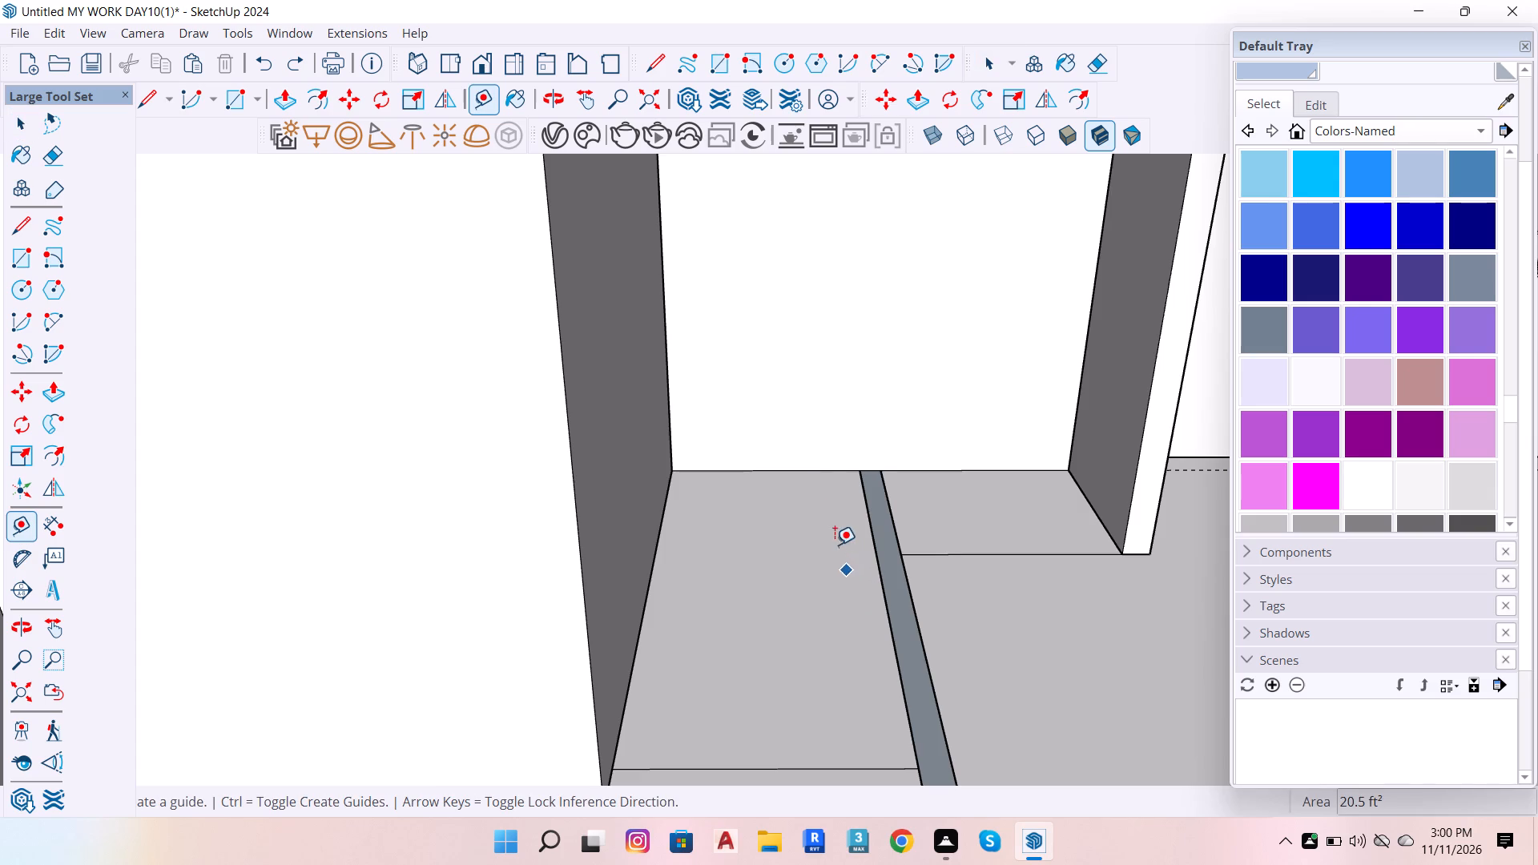
{"action": "left_click", "coordinate": [811, 475]}
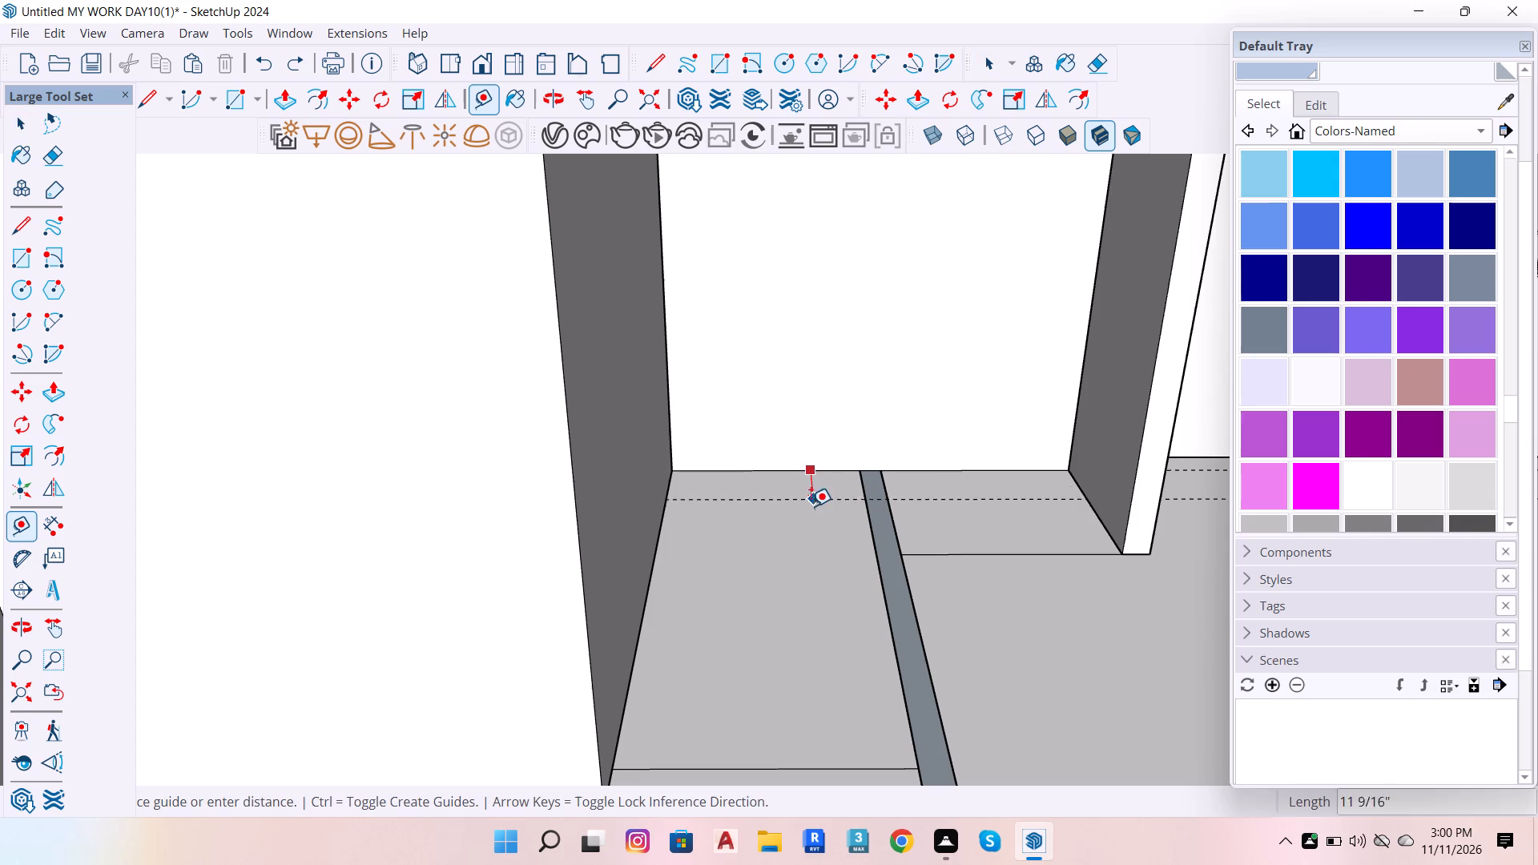
{"action": "type", "text": "11"}
{"action": "key", "text": "Return"}
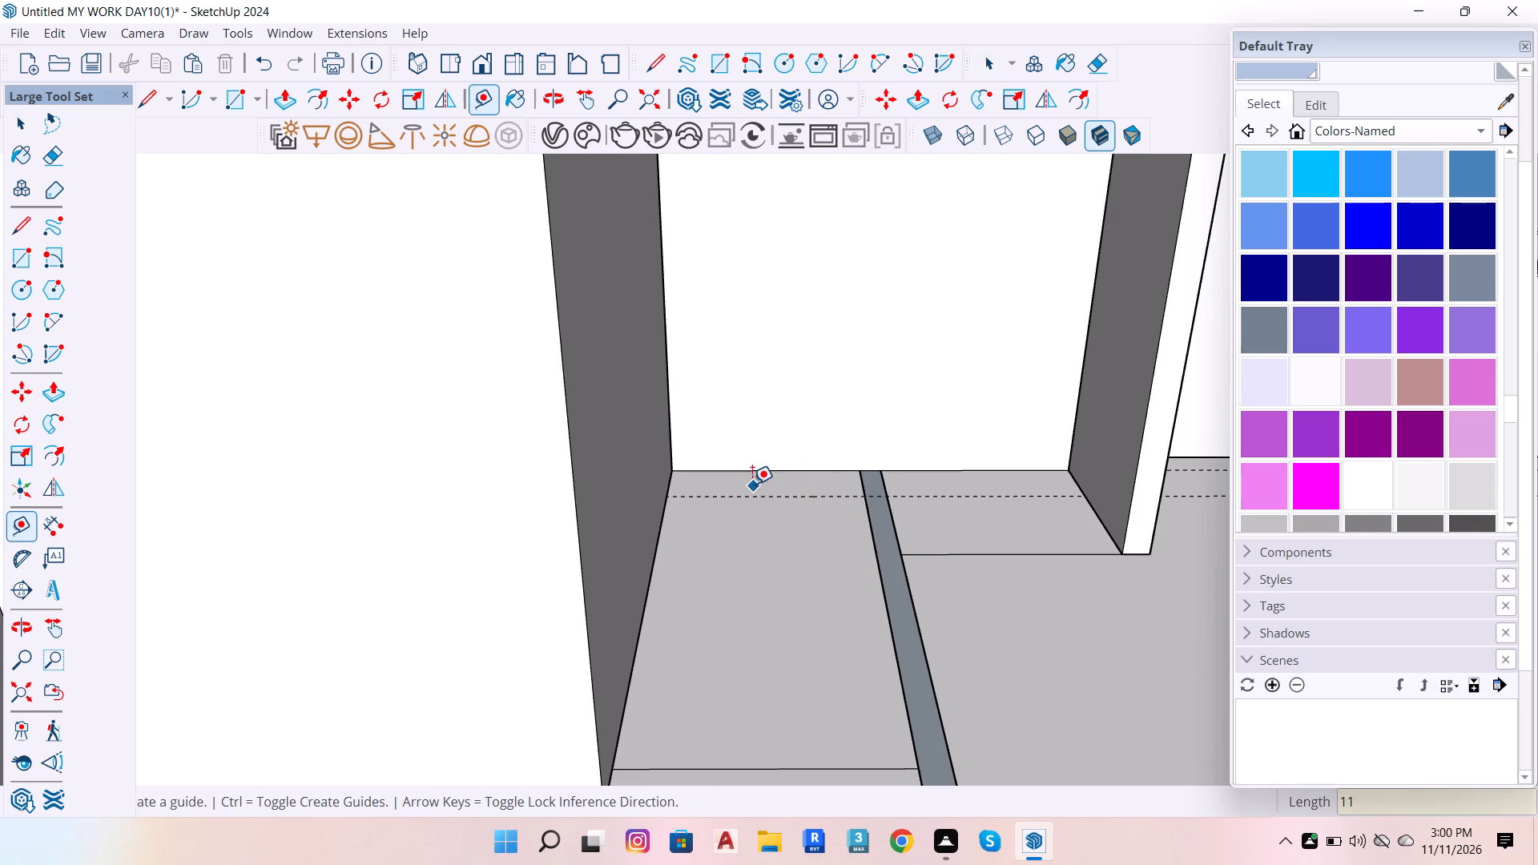
{"action": "left_click", "coordinate": [773, 492]}
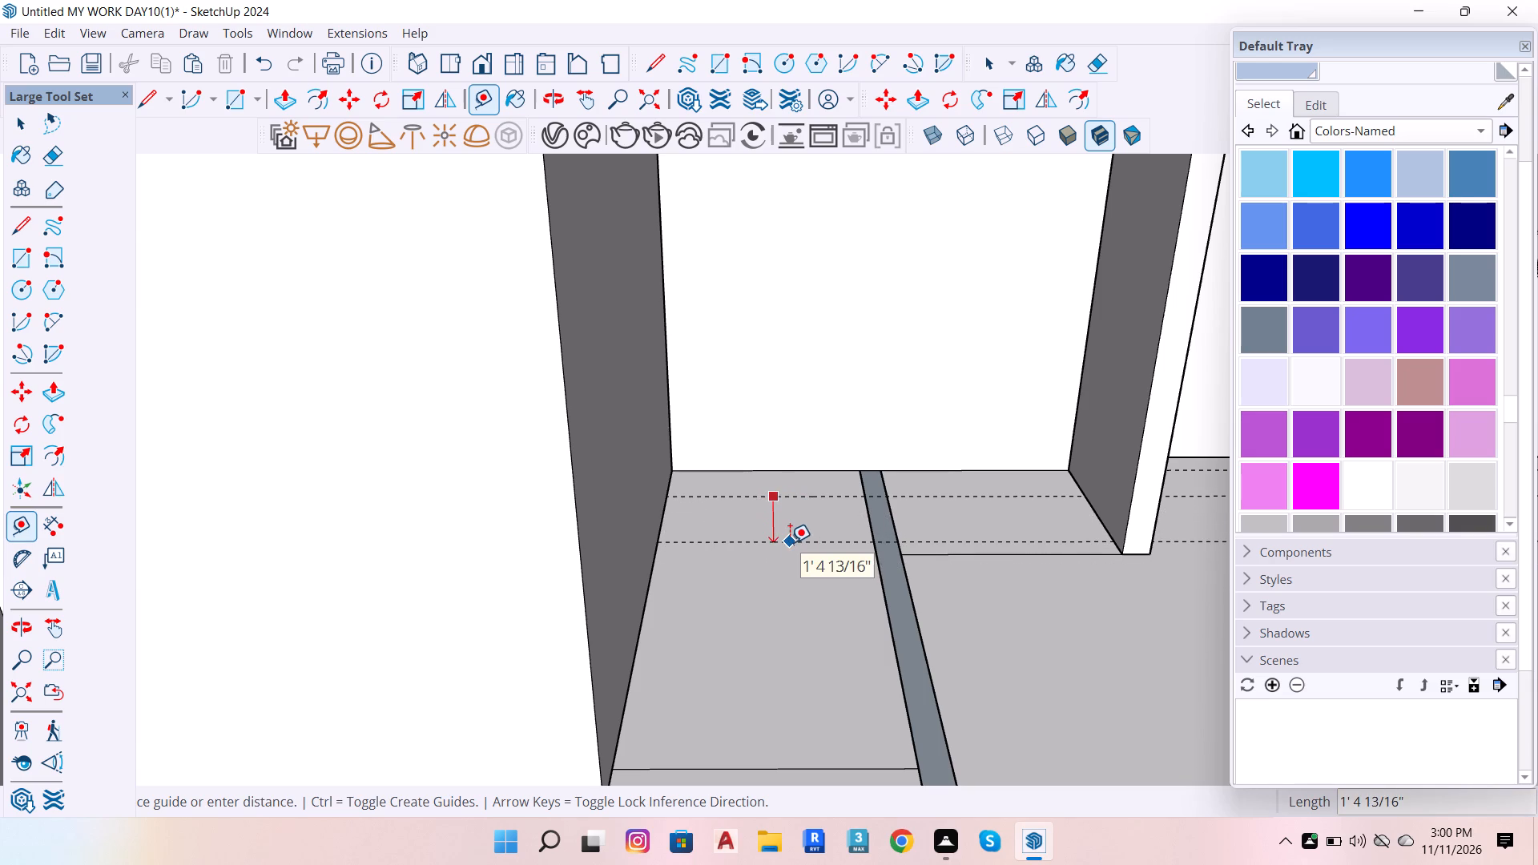
{"action": "type", "text": "11"}
{"action": "key", "text": "Return"}
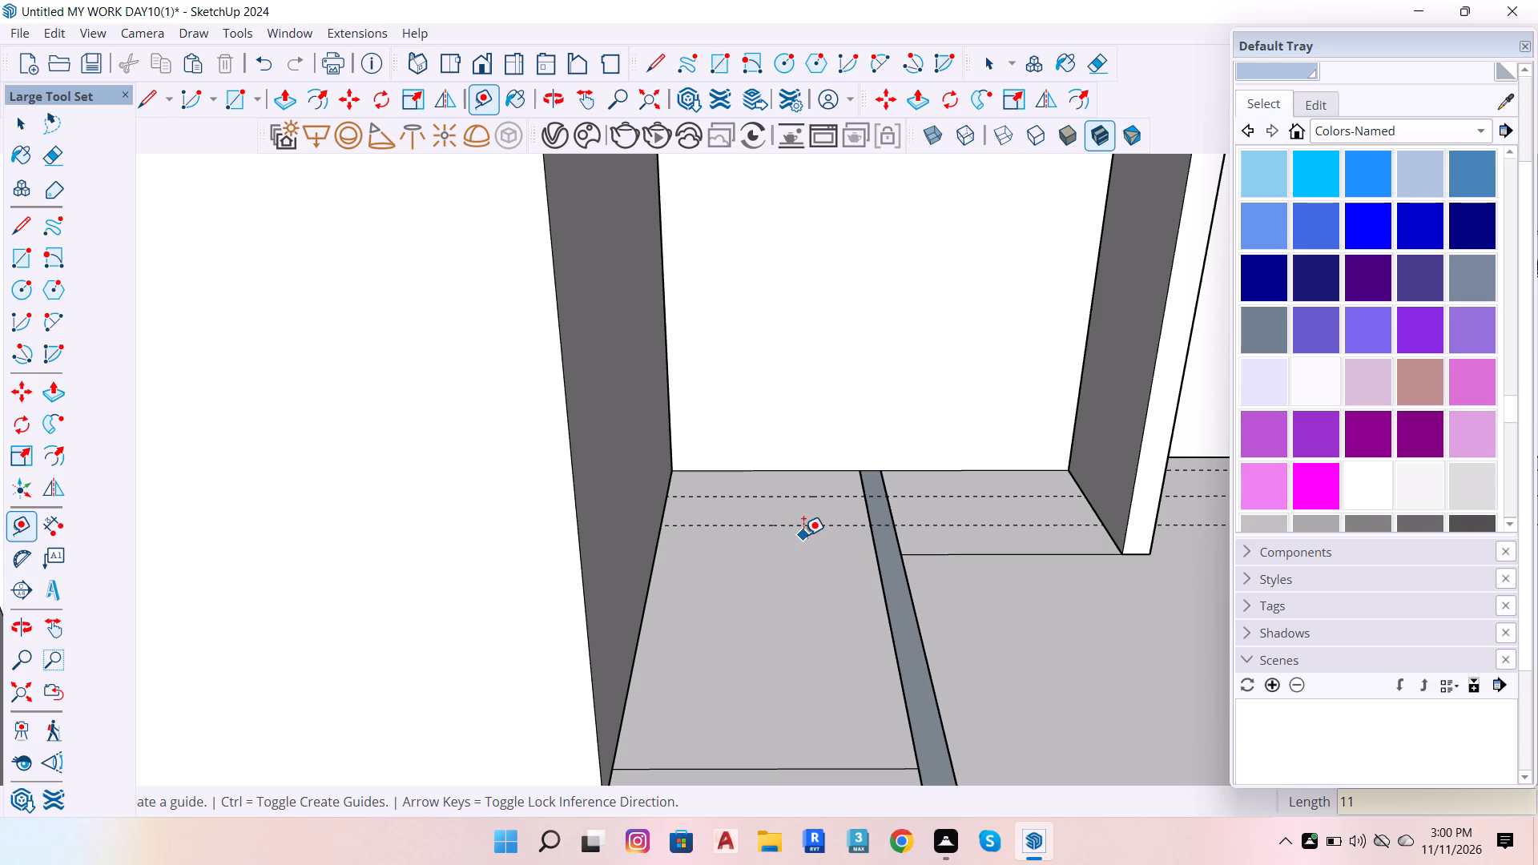
{"action": "left_click", "coordinate": [807, 521]}
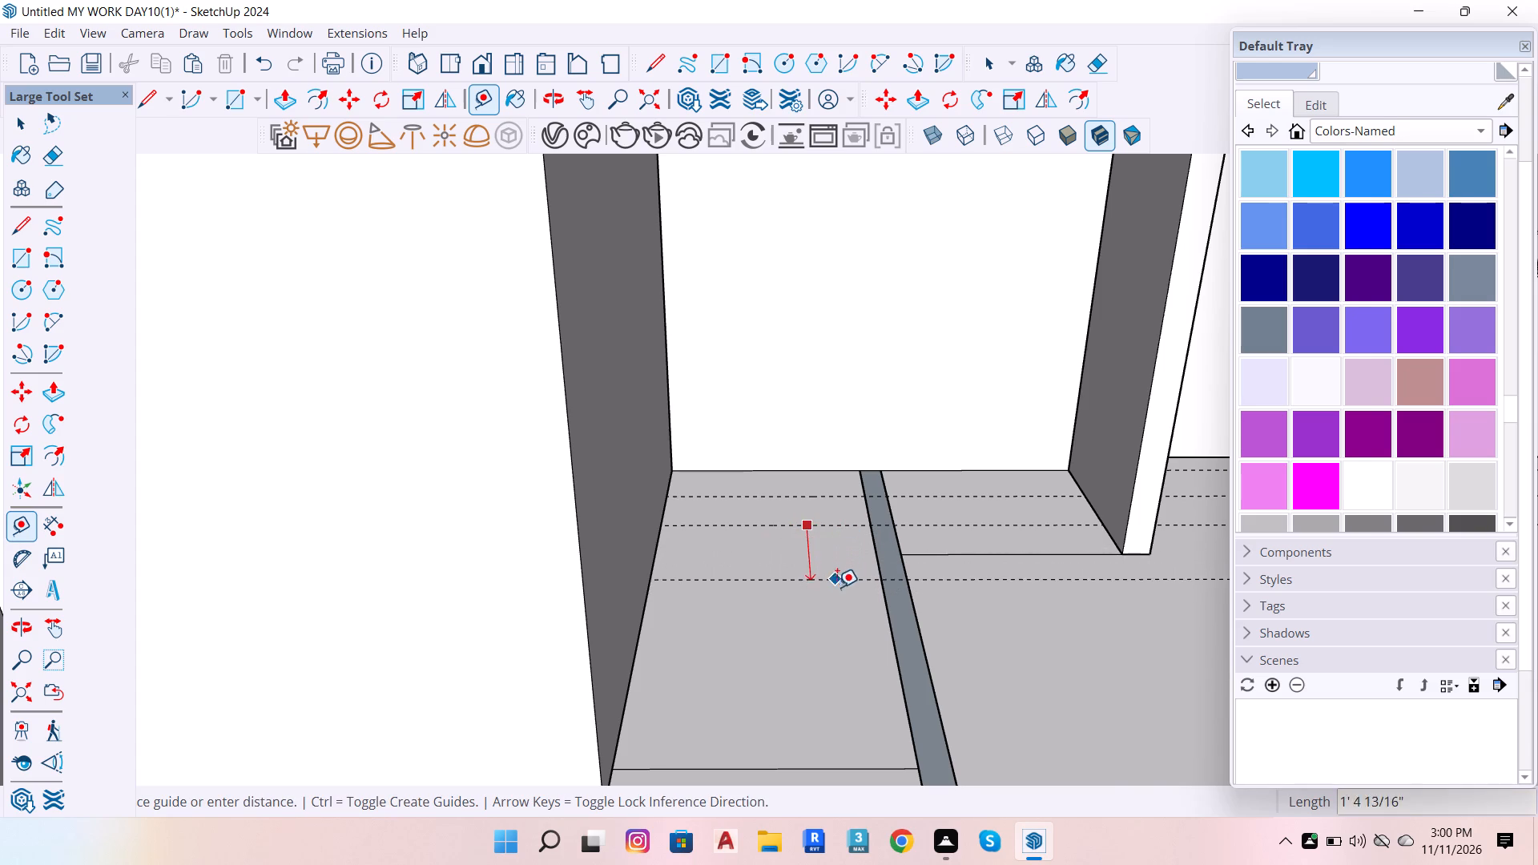
{"action": "type", "text": "11"}
{"action": "key", "text": "Return"}
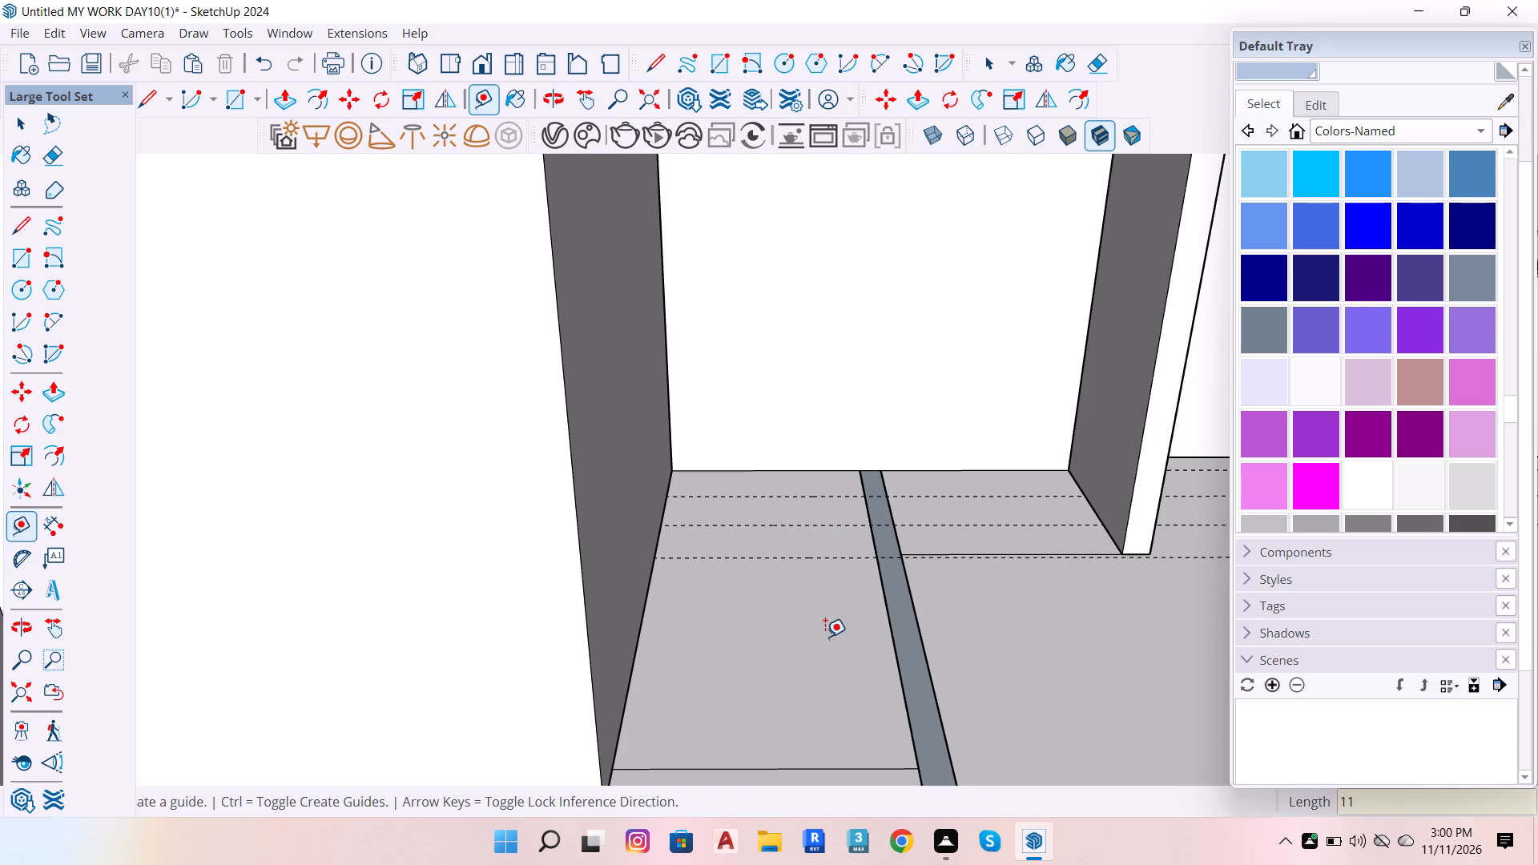
Continue the row with four more guide lines across the floor, each 11" beyond the previous one.
{"action": "left_click", "coordinate": [823, 563]}
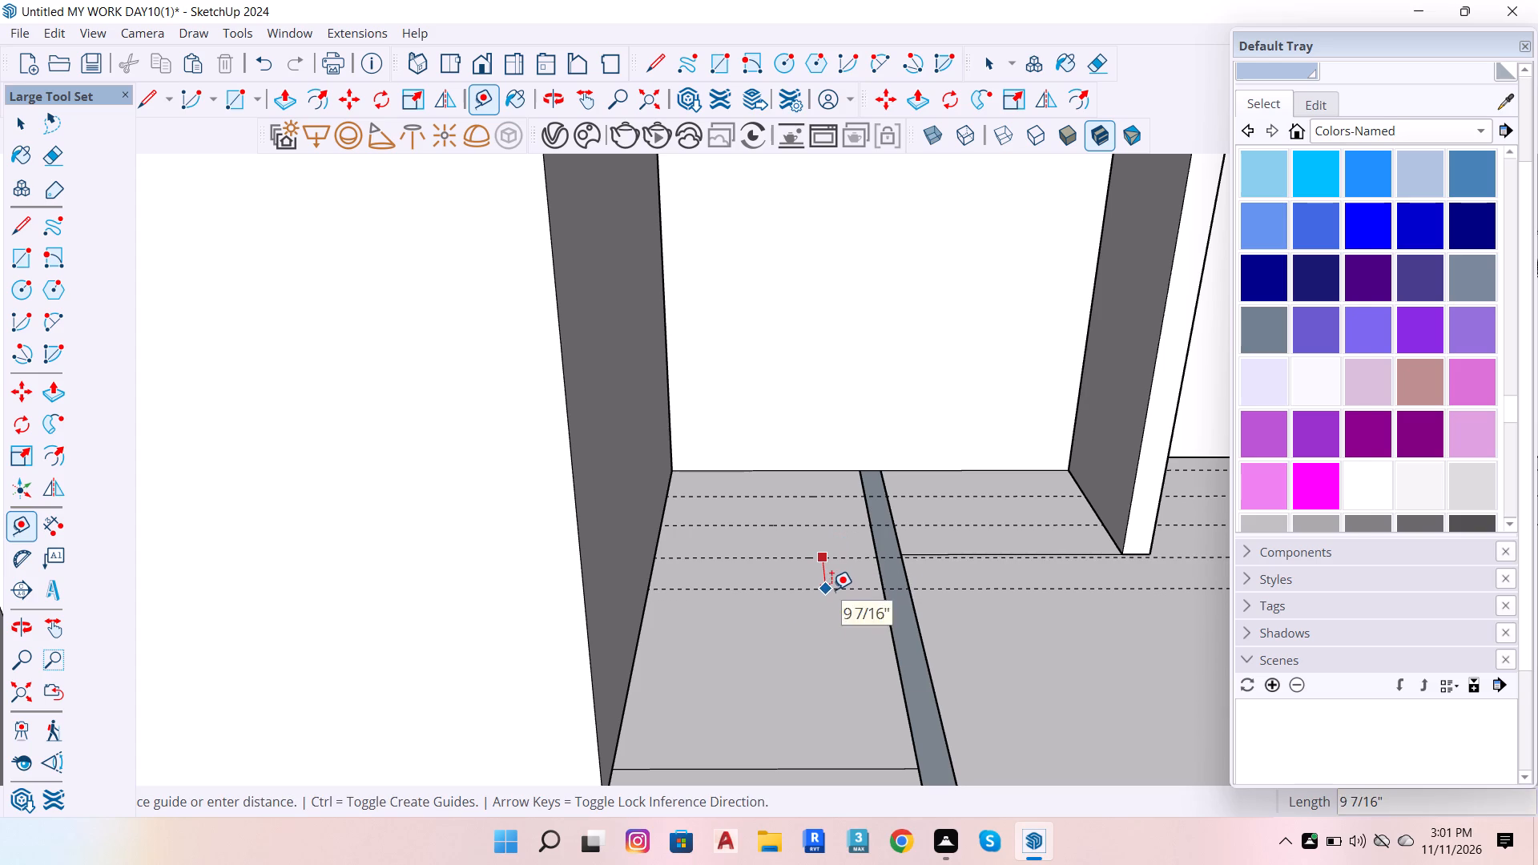
{"action": "type", "text": "11"}
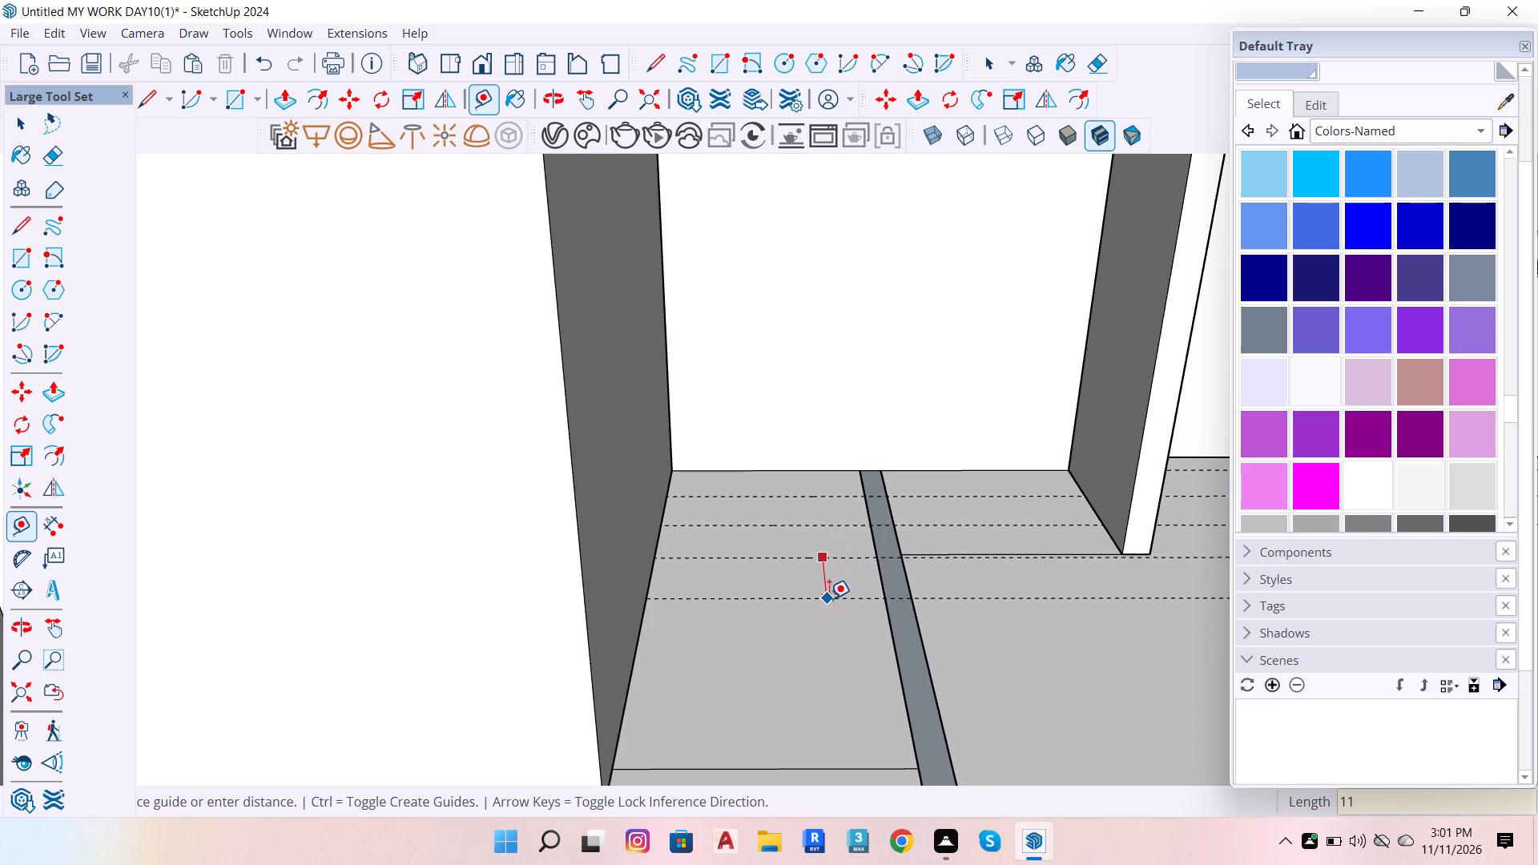
{"action": "key", "text": "Return"}
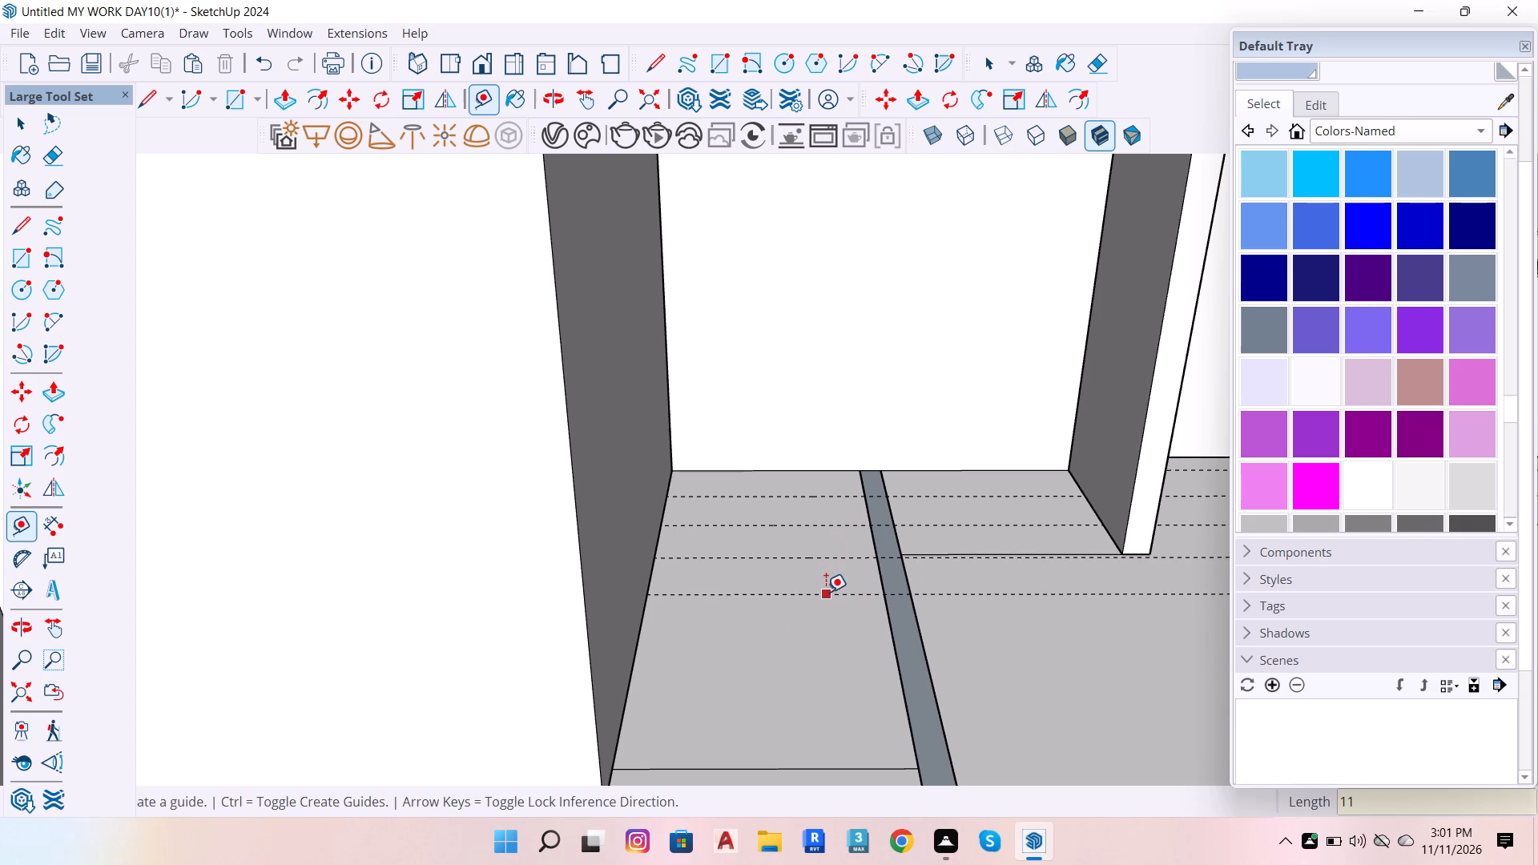
{"action": "left_click", "coordinate": [826, 592]}
{"action": "type", "text": "11"}
{"action": "key", "text": "Return"}
{"action": "scroll", "coordinate": [828, 626], "scroll_direction": "down", "scroll_amount": 6}
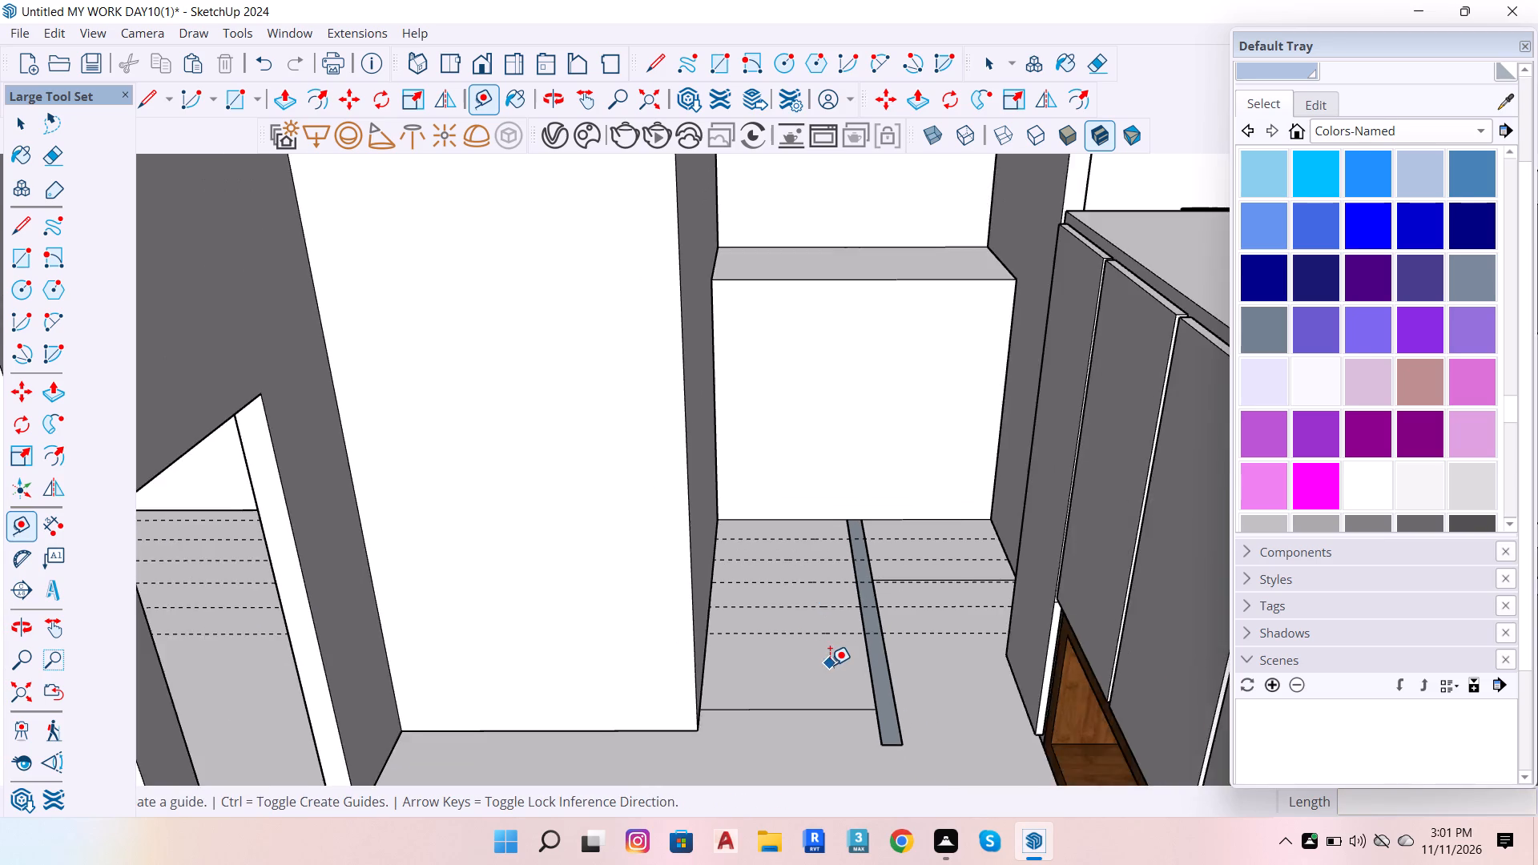
{"action": "scroll", "coordinate": [830, 665], "scroll_direction": "up", "scroll_amount": 3}
{"action": "left_click", "coordinate": [824, 622]}
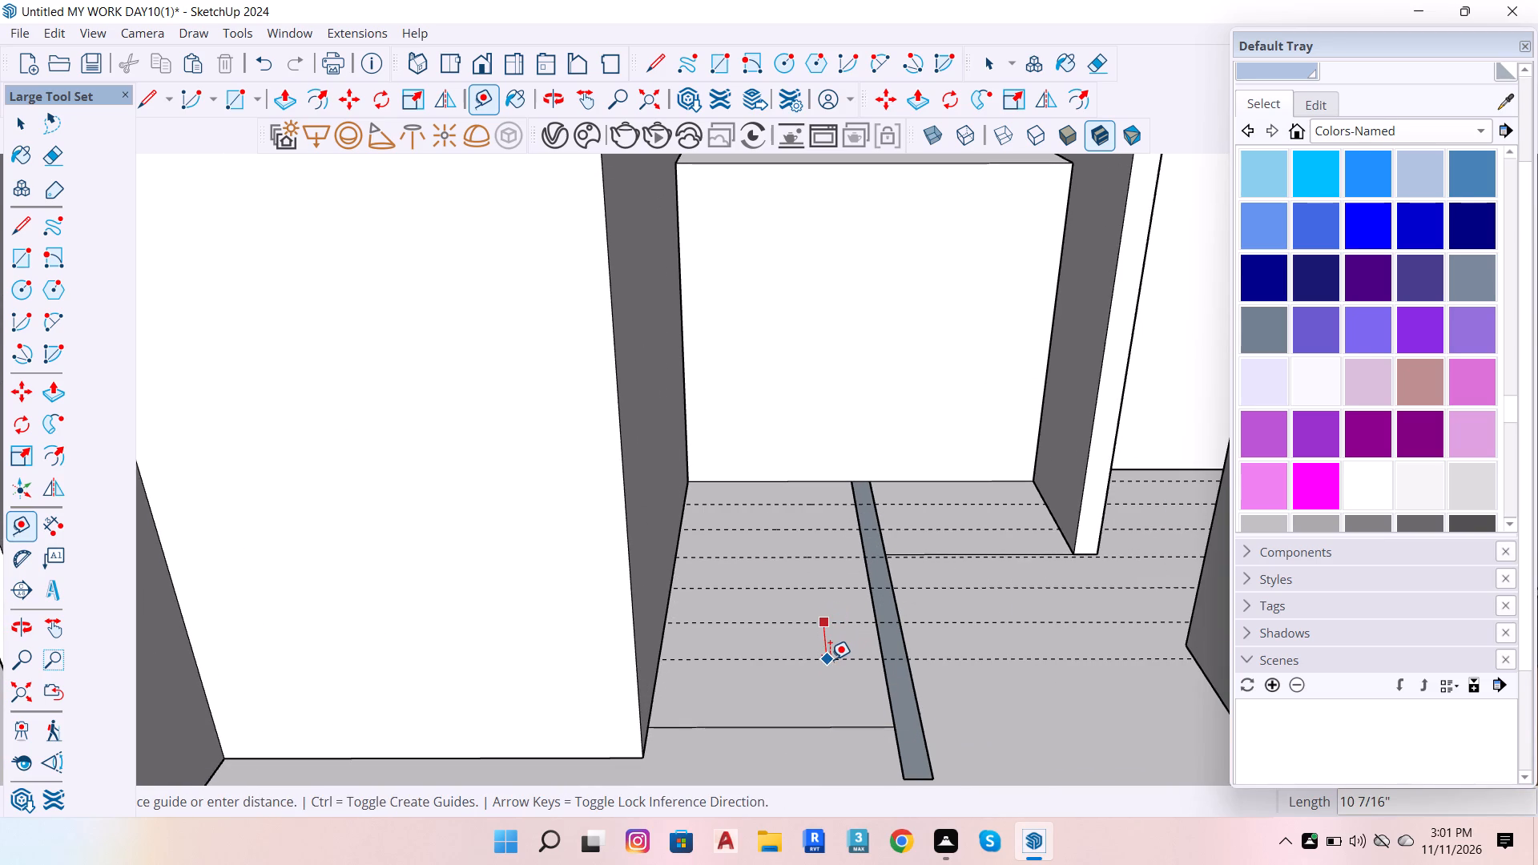
{"action": "key", "text": "1"}
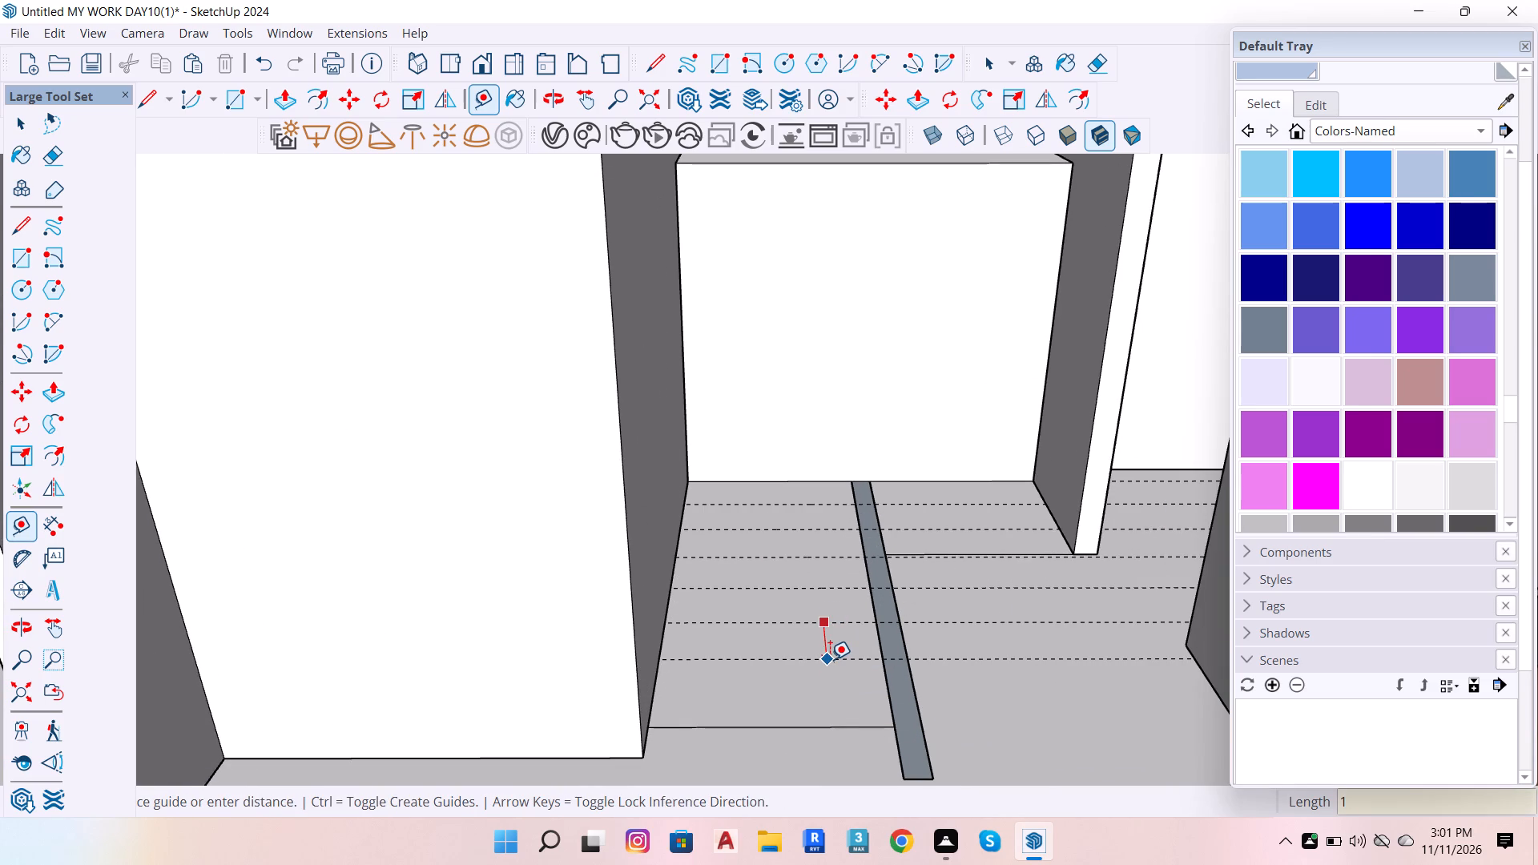
{"action": "key", "text": "1"}
{"action": "key", "text": "Return"}
{"action": "left_click", "coordinate": [812, 658]}
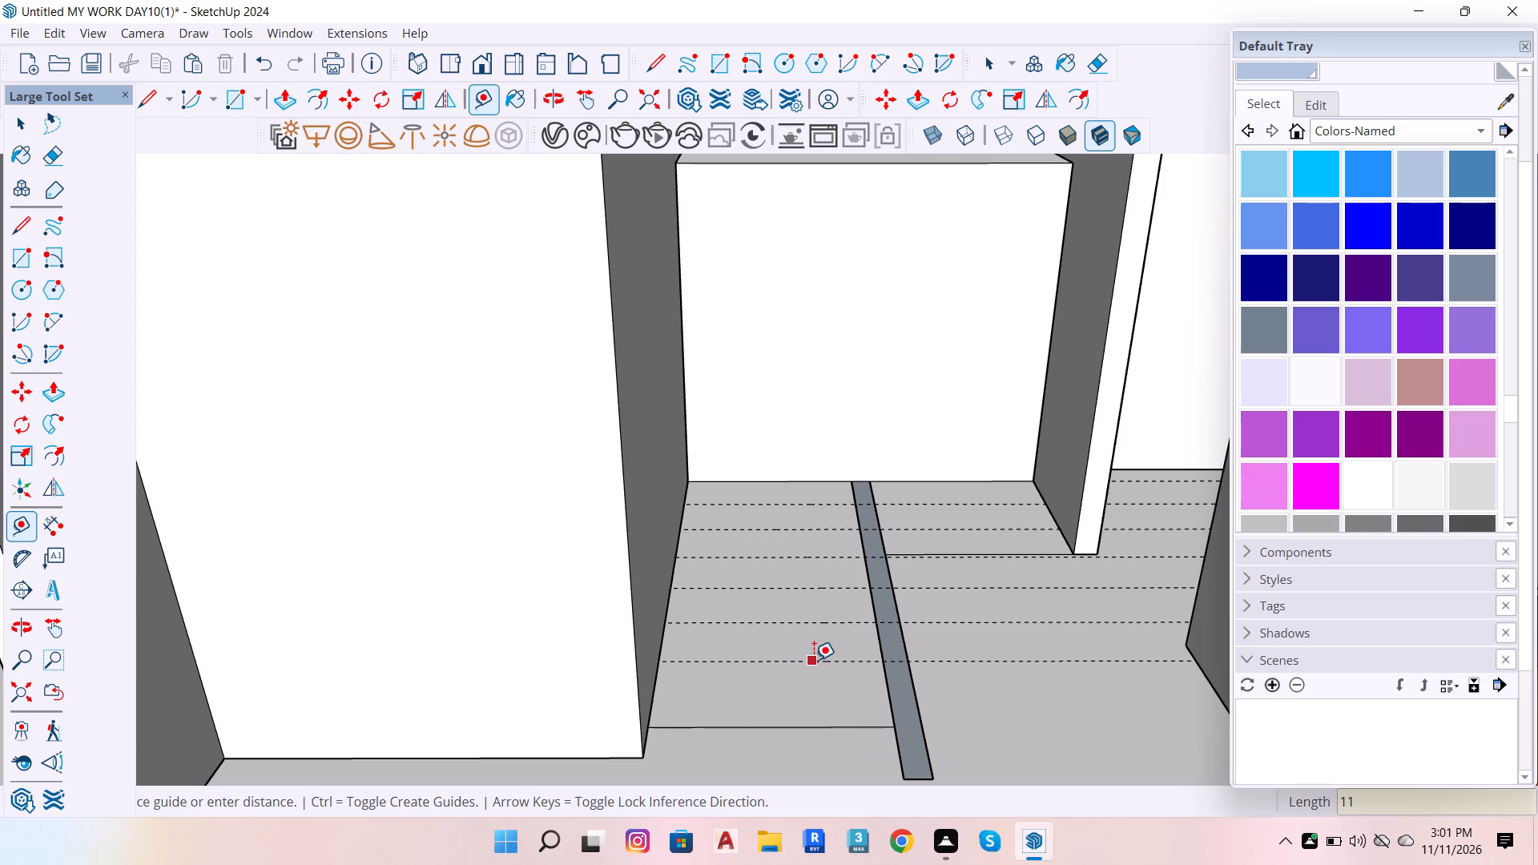
{"action": "type", "text": "11"}
{"action": "key", "text": "Return"}
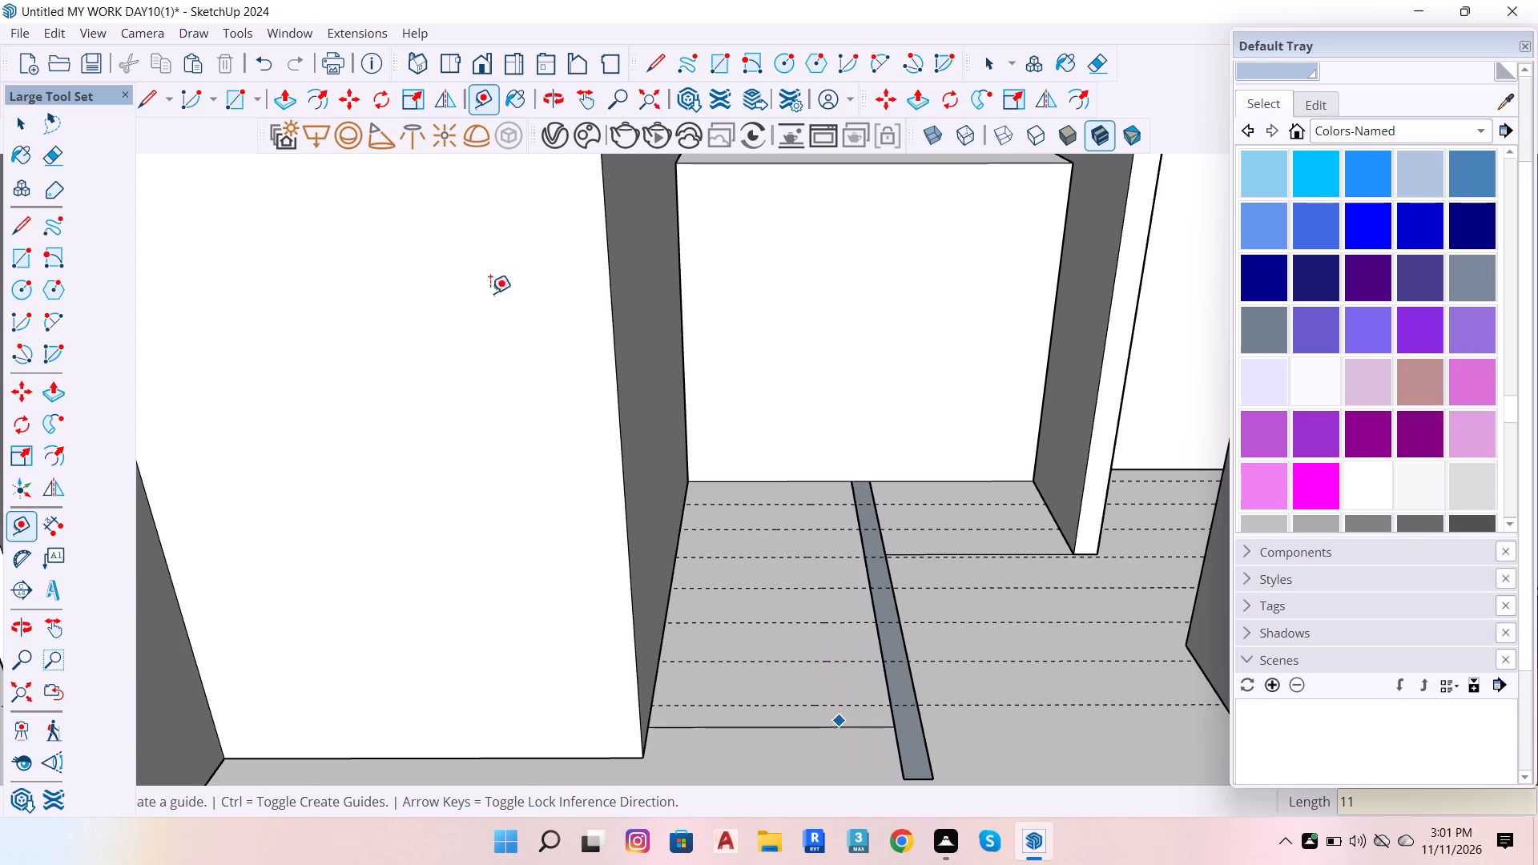
Erase the two leftover solid lines crossing the floor panels on either side of the thin strip.
{"action": "left_click", "coordinate": [37, 164]}
{"action": "scroll", "coordinate": [981, 697], "scroll_direction": "up", "scroll_amount": 6}
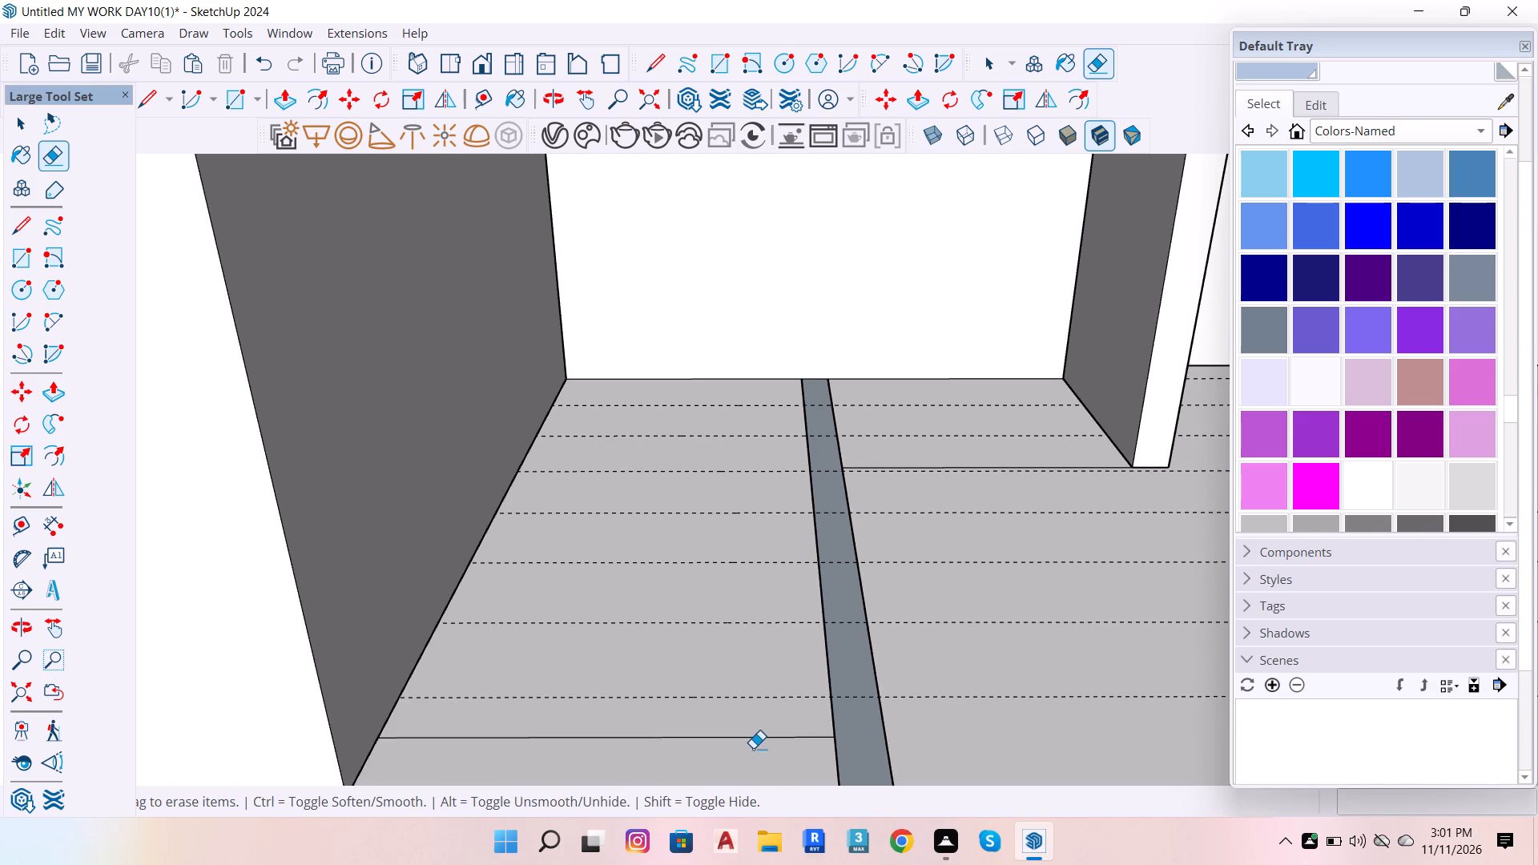
{"action": "left_click_drag", "start_coordinate": [753, 748], "coordinate": [759, 734]}
{"action": "scroll", "coordinate": [815, 752], "scroll_direction": "down", "scroll_amount": 4}
{"action": "scroll", "coordinate": [1049, 497], "scroll_direction": "up", "scroll_amount": 10}
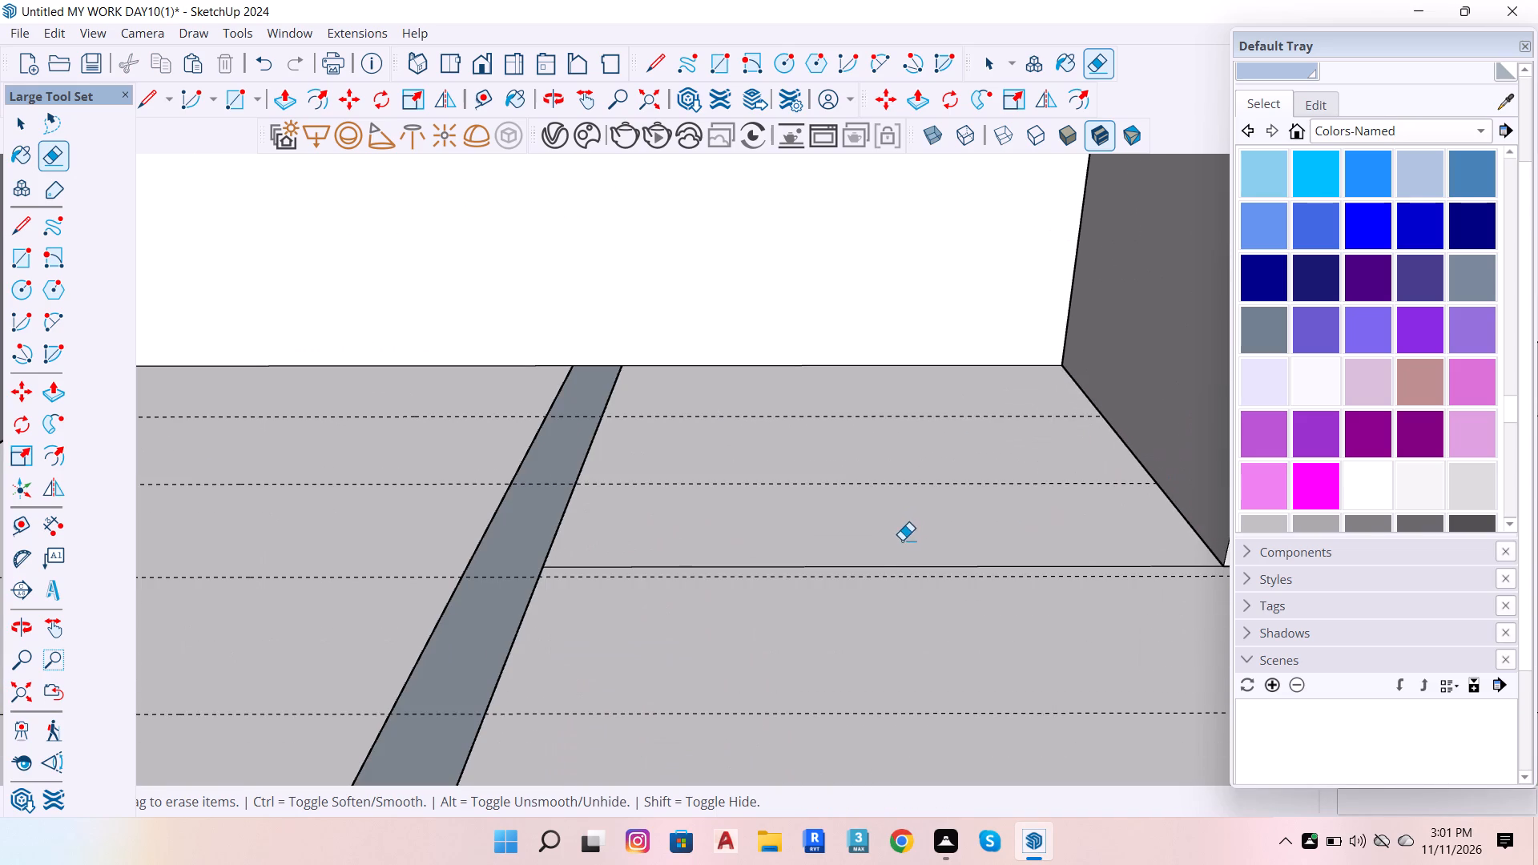
{"action": "left_click_drag", "start_coordinate": [900, 546], "coordinate": [901, 566]}
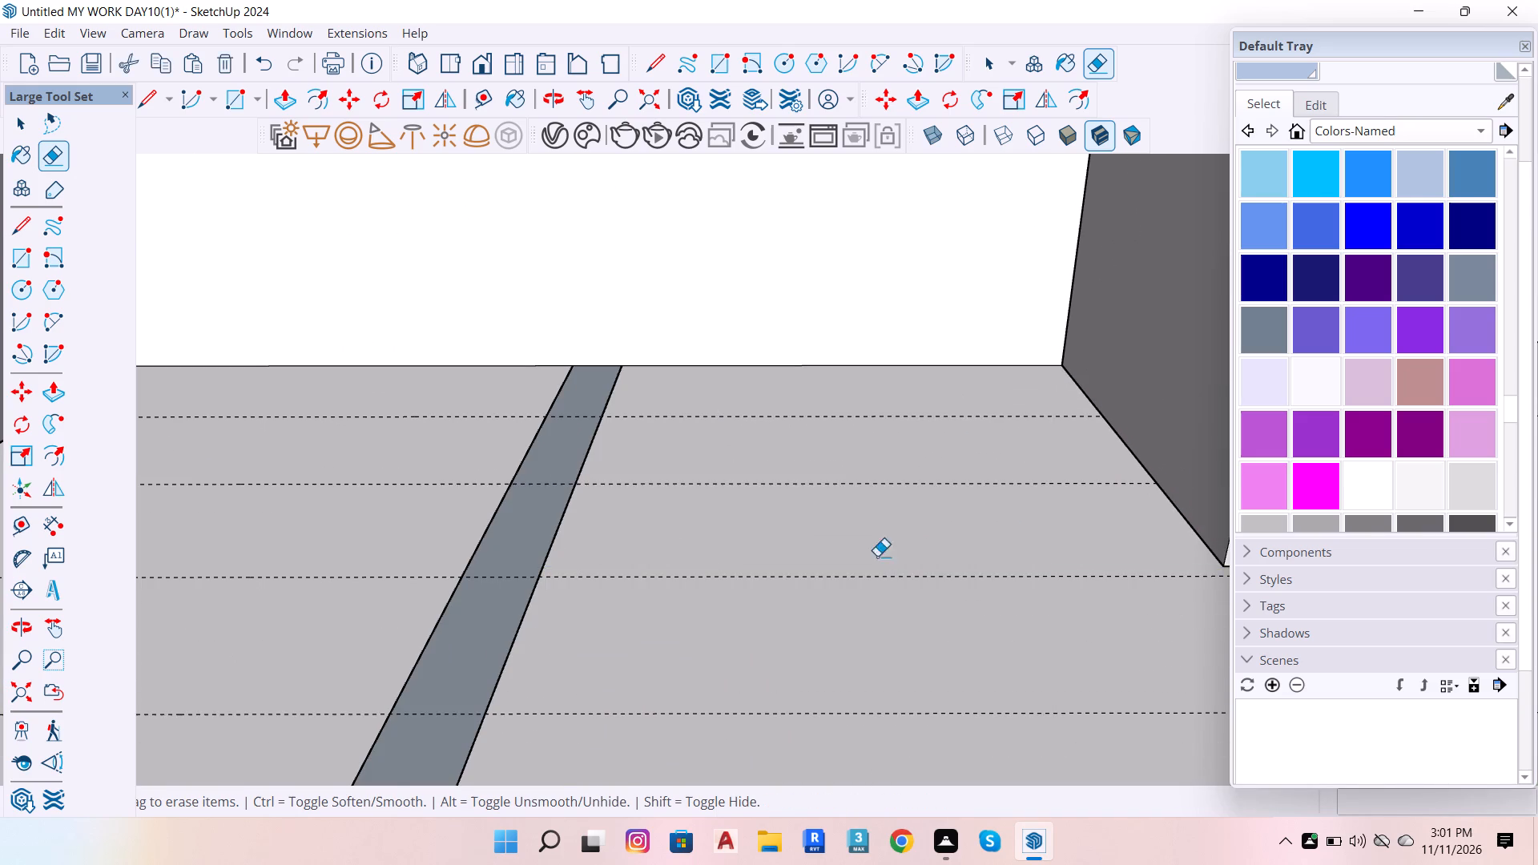
{"action": "scroll", "coordinate": [834, 546], "scroll_direction": "down", "scroll_amount": 6}
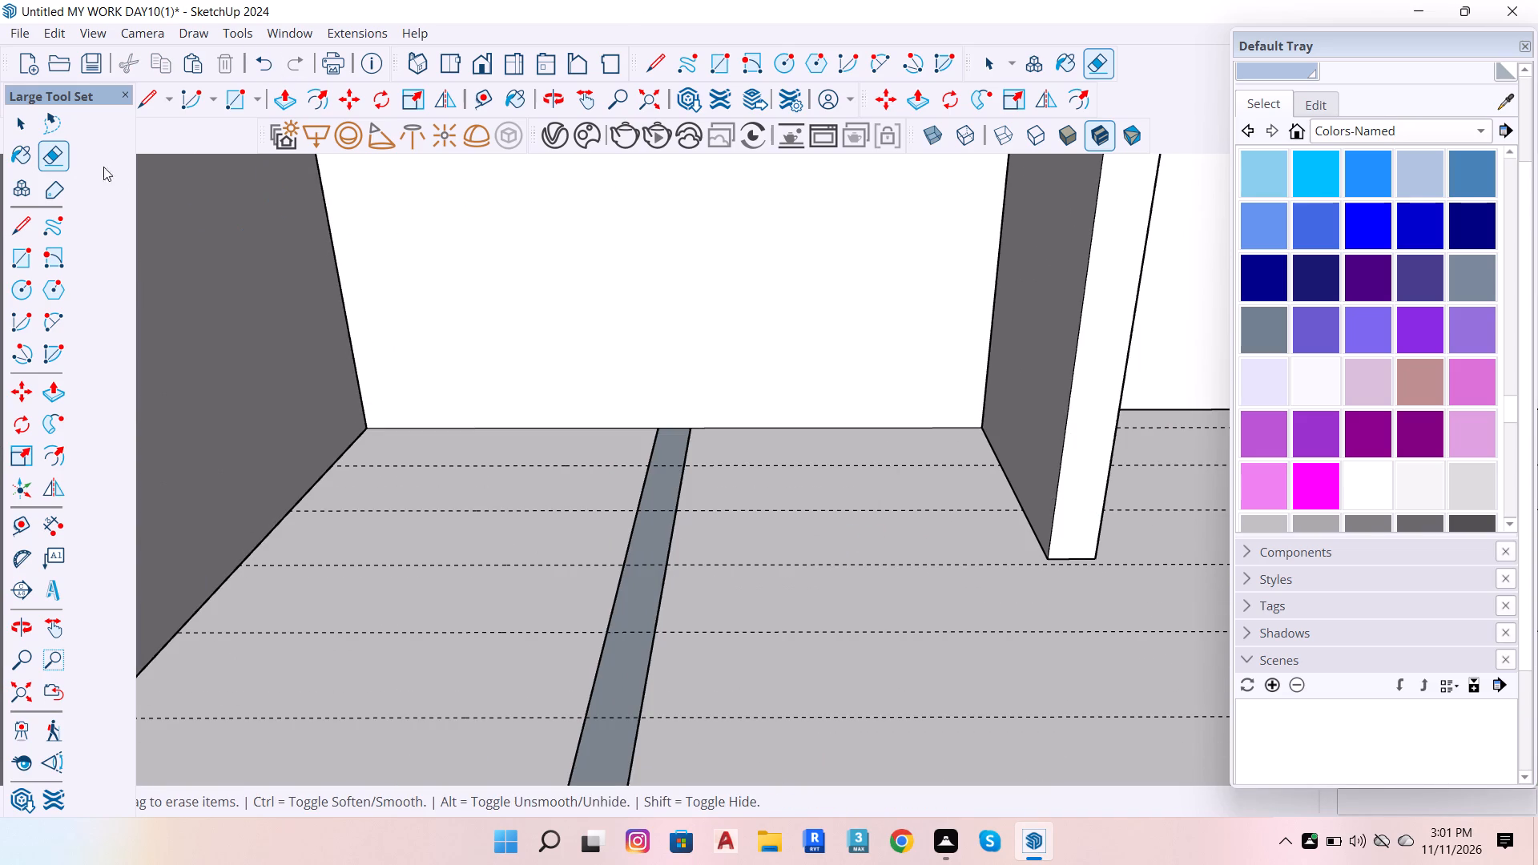
Open the house walls group for editing from the wall end beside the narrow space.
{"action": "left_click", "coordinate": [25, 129]}
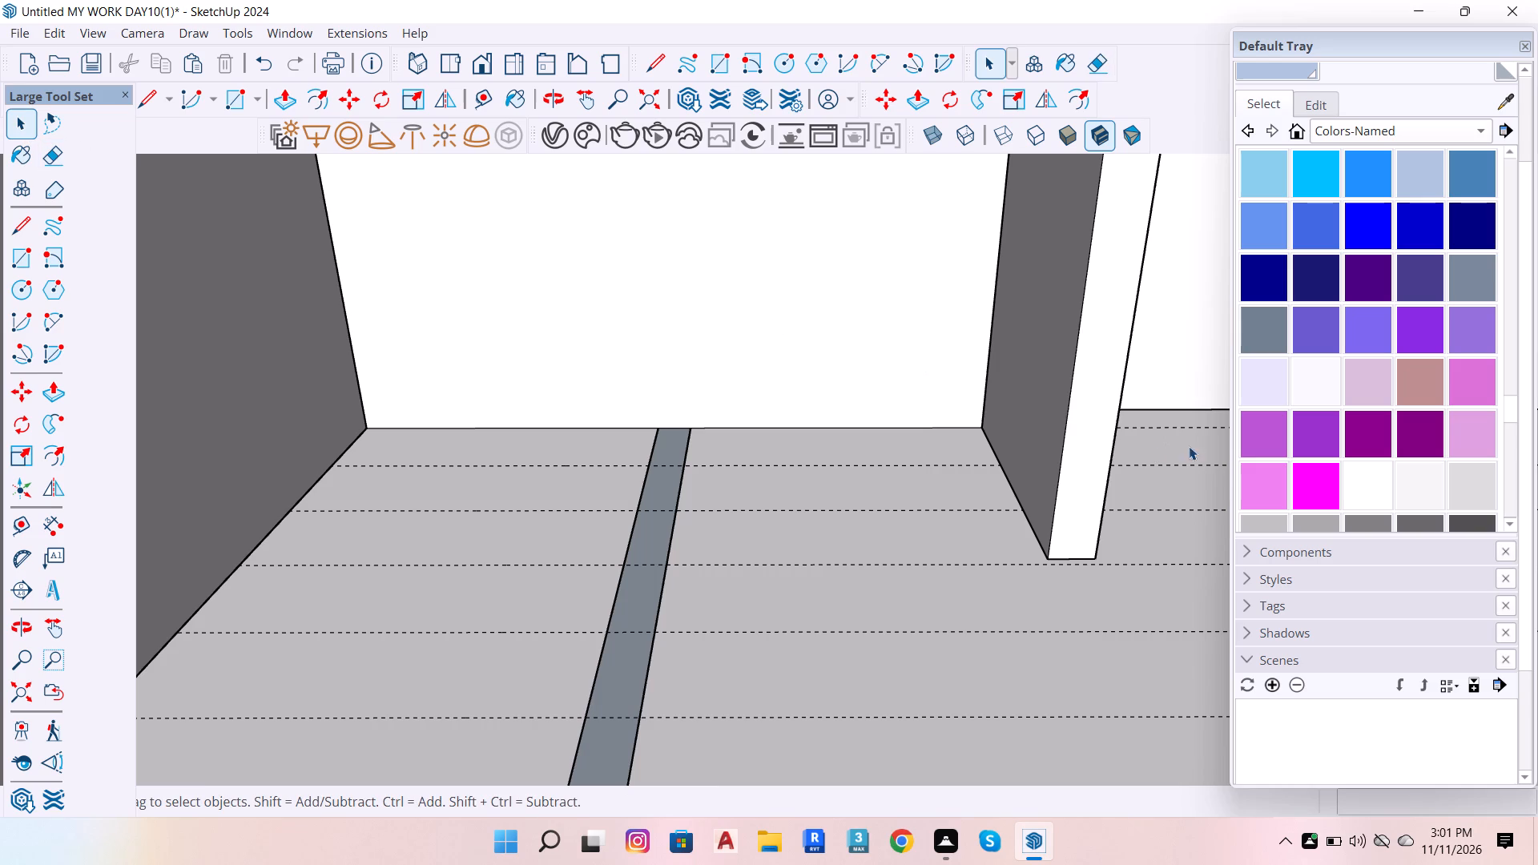
{"action": "double_click", "coordinate": [1093, 453]}
{"action": "left_click", "coordinate": [1090, 454]}
{"action": "left_click", "coordinate": [1090, 454]}
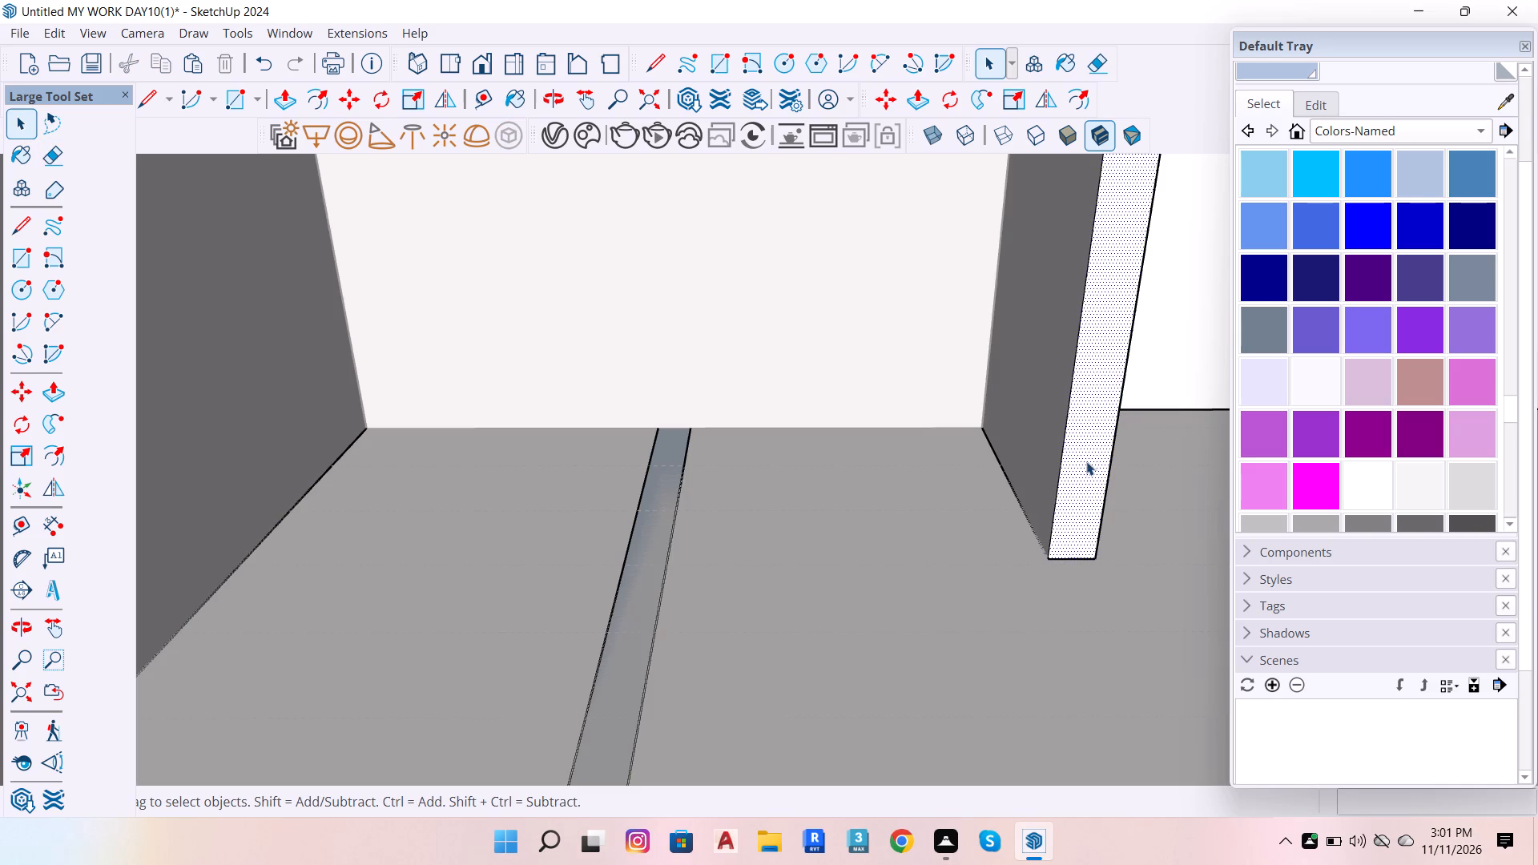
{"action": "scroll", "coordinate": [928, 517], "scroll_direction": "down", "scroll_amount": 5}
{"action": "scroll", "coordinate": [664, 441], "scroll_direction": "down", "scroll_amount": 6}
{"action": "scroll", "coordinate": [505, 508], "scroll_direction": "down", "scroll_amount": 11}
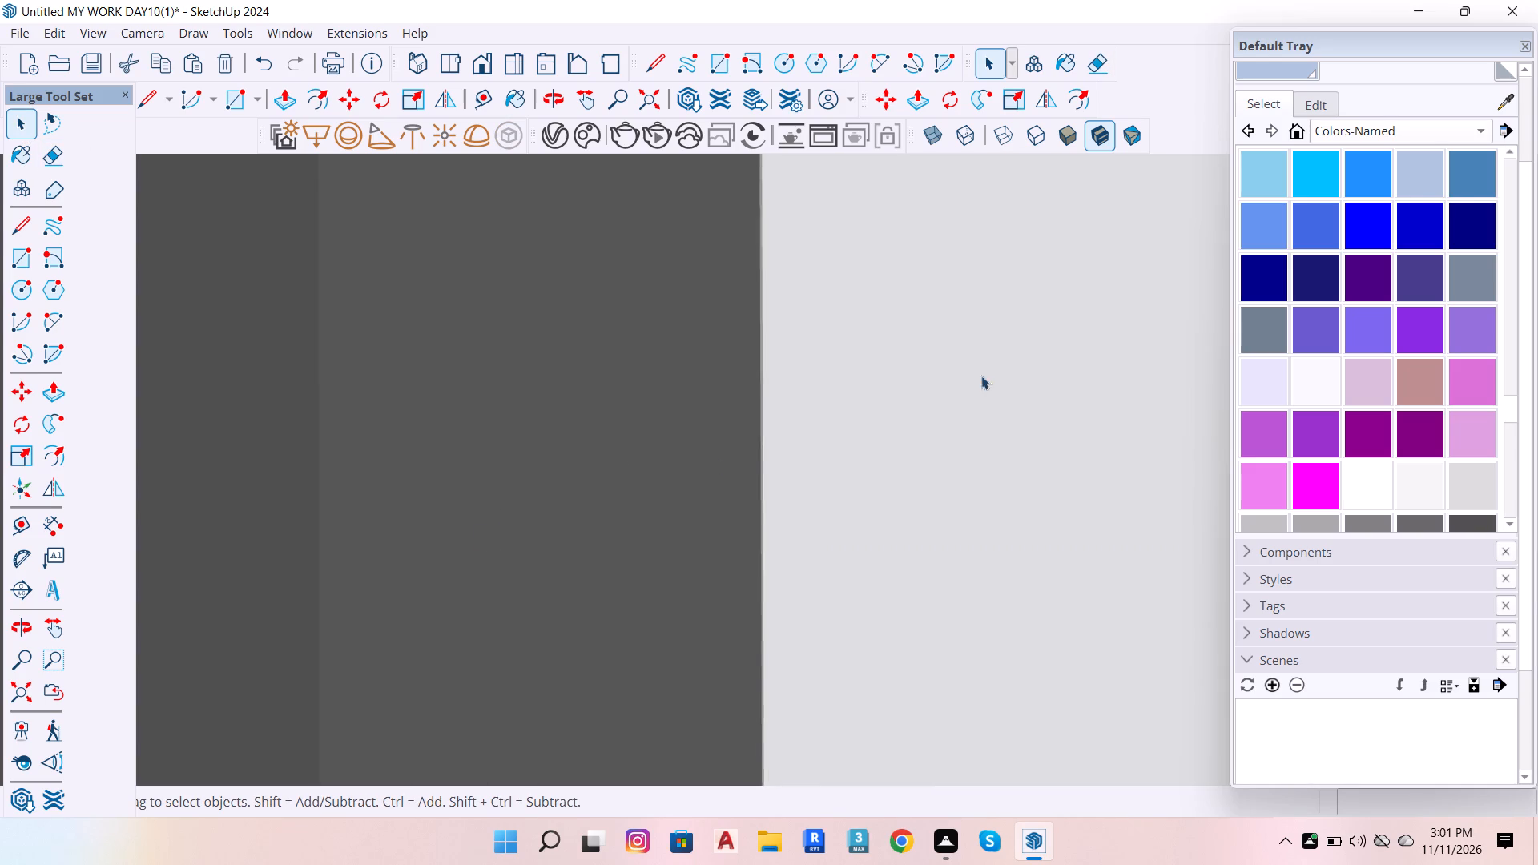
{"action": "scroll", "coordinate": [981, 376], "scroll_direction": "down", "scroll_amount": 3}
{"action": "left_click", "coordinate": [2, 696]}
{"action": "left_click", "coordinate": [10, 688]}
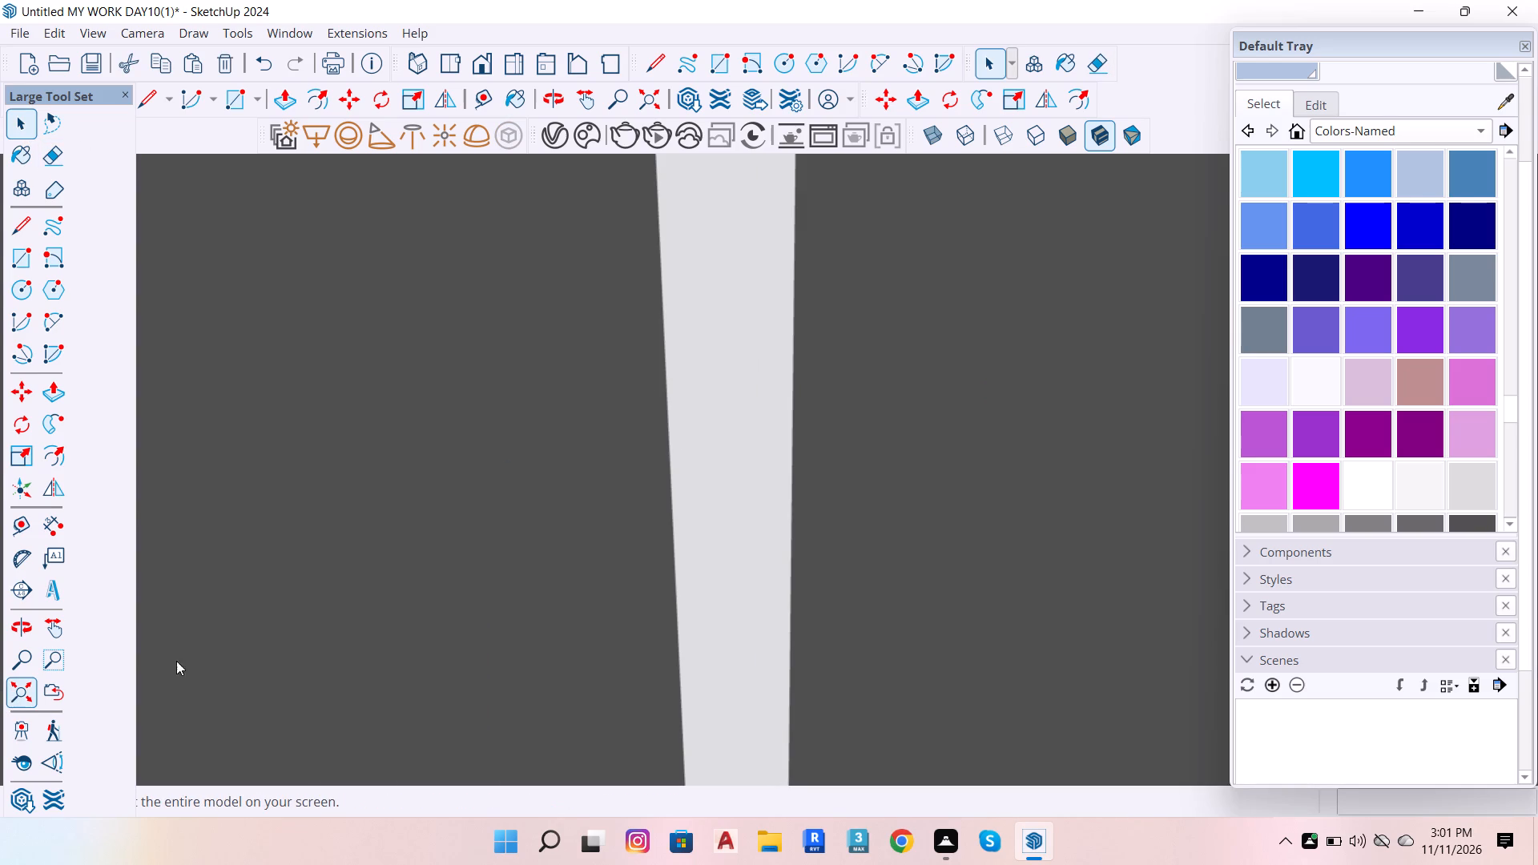
{"action": "scroll", "coordinate": [458, 672], "scroll_direction": "down", "scroll_amount": 7}
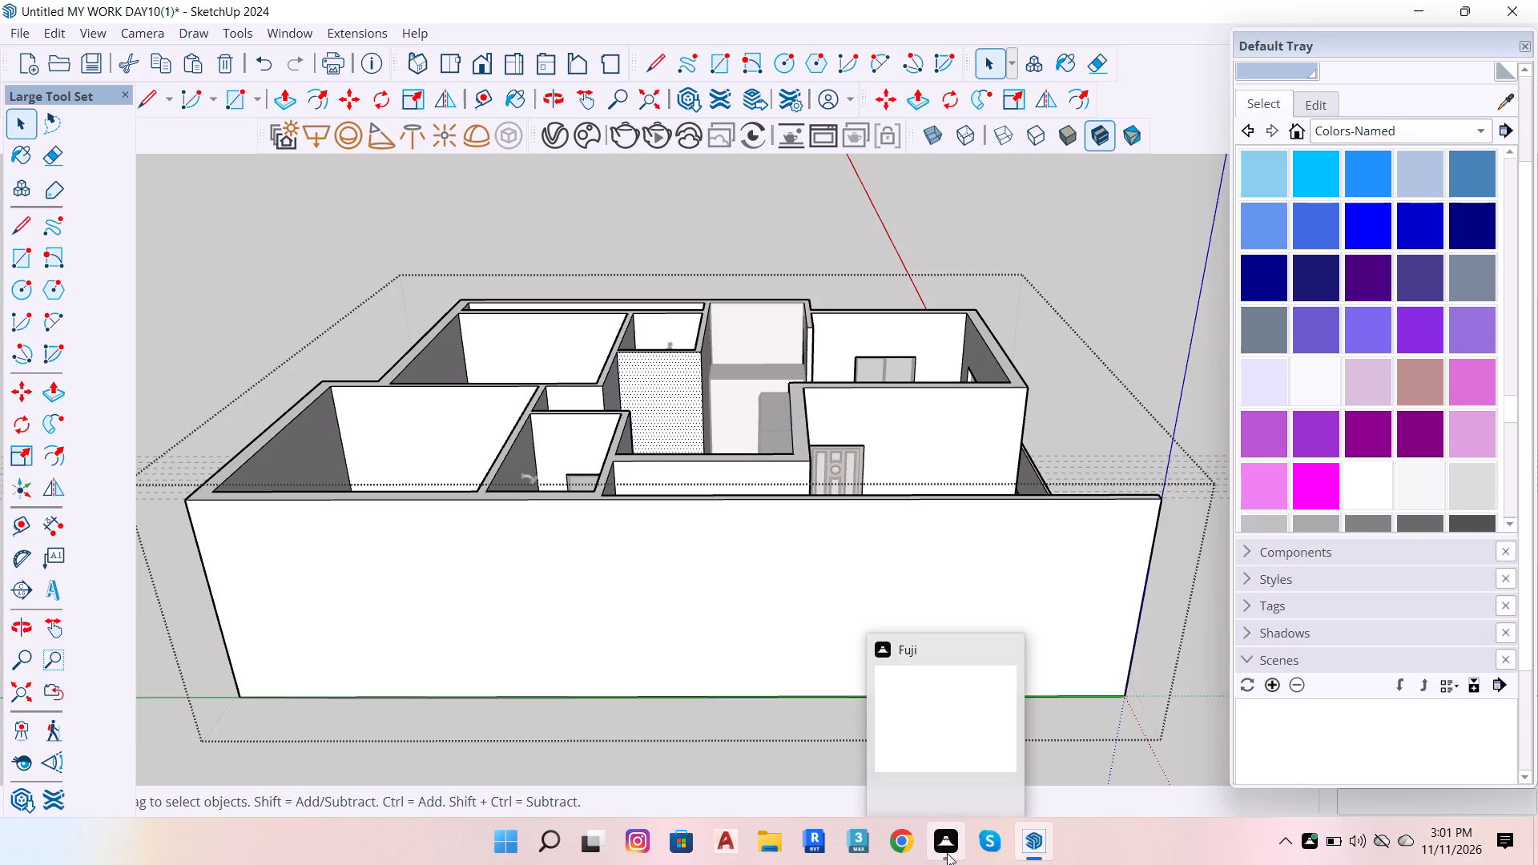
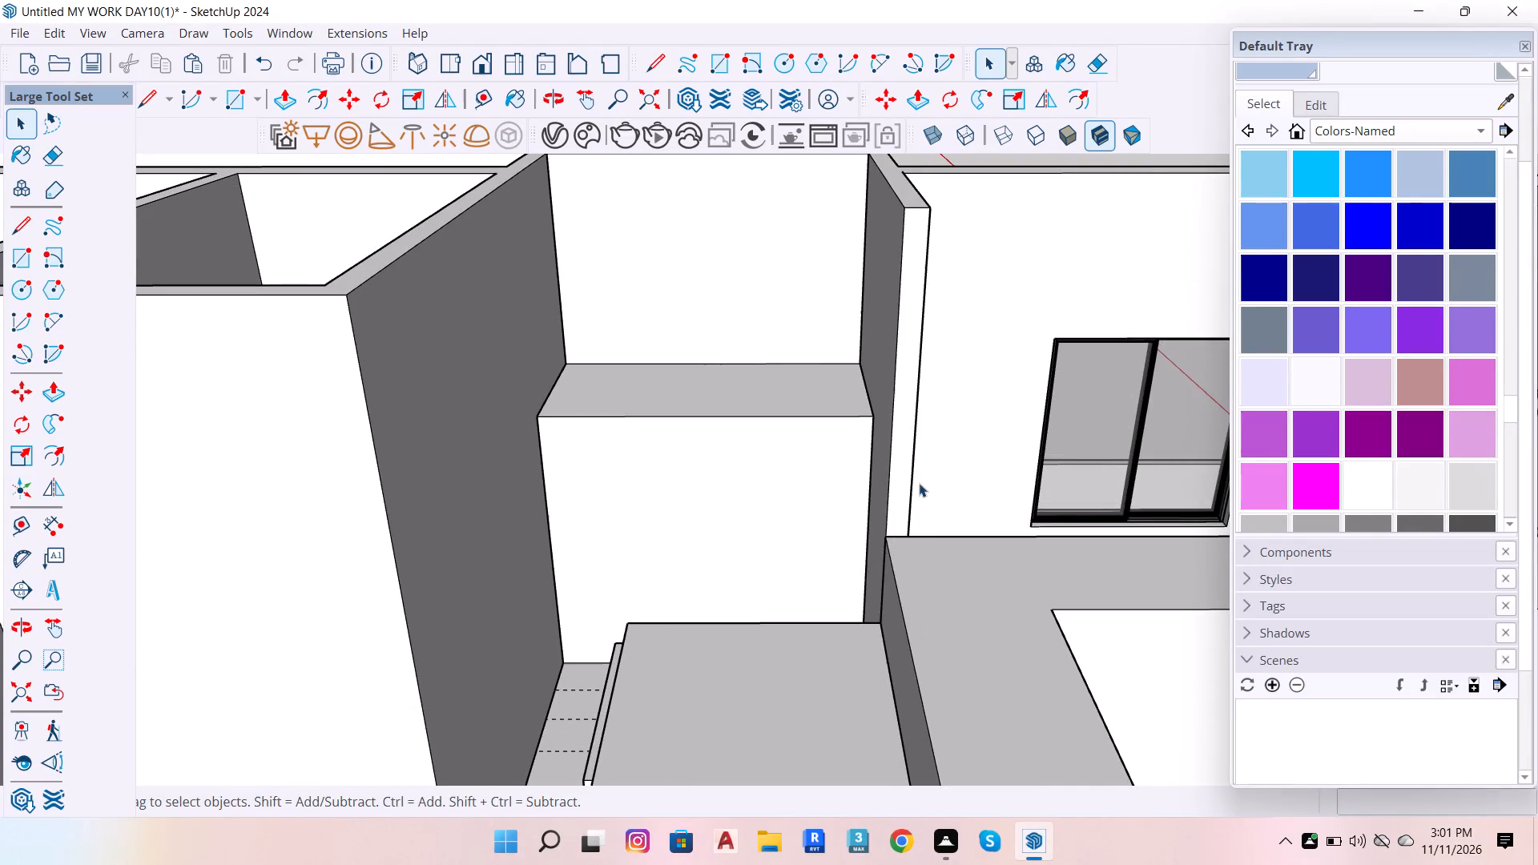
Push/Pull the end face of the short wall beside the narrow space out 1" toward the third guide line and leave the walls group.
{"action": "key", "text": "o"}
{"action": "left_click_drag", "start_coordinate": [920, 462], "coordinate": [936, 611]}
{"action": "scroll", "coordinate": [903, 708], "scroll_direction": "up", "scroll_amount": 6}
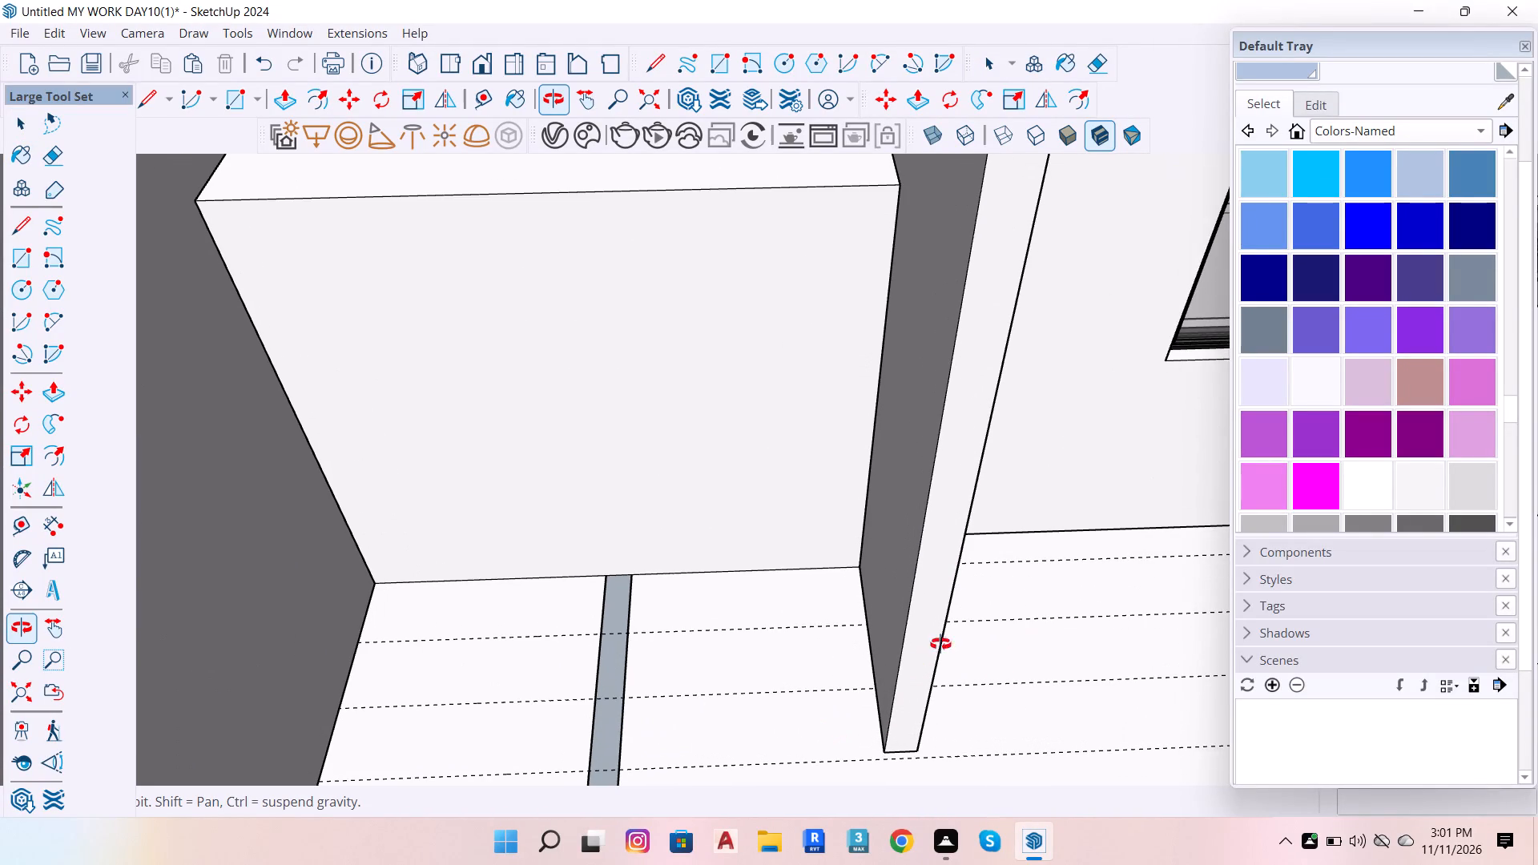
{"action": "key", "text": "space"}
{"action": "left_click", "coordinate": [925, 702]}
{"action": "double_click", "coordinate": [902, 729]}
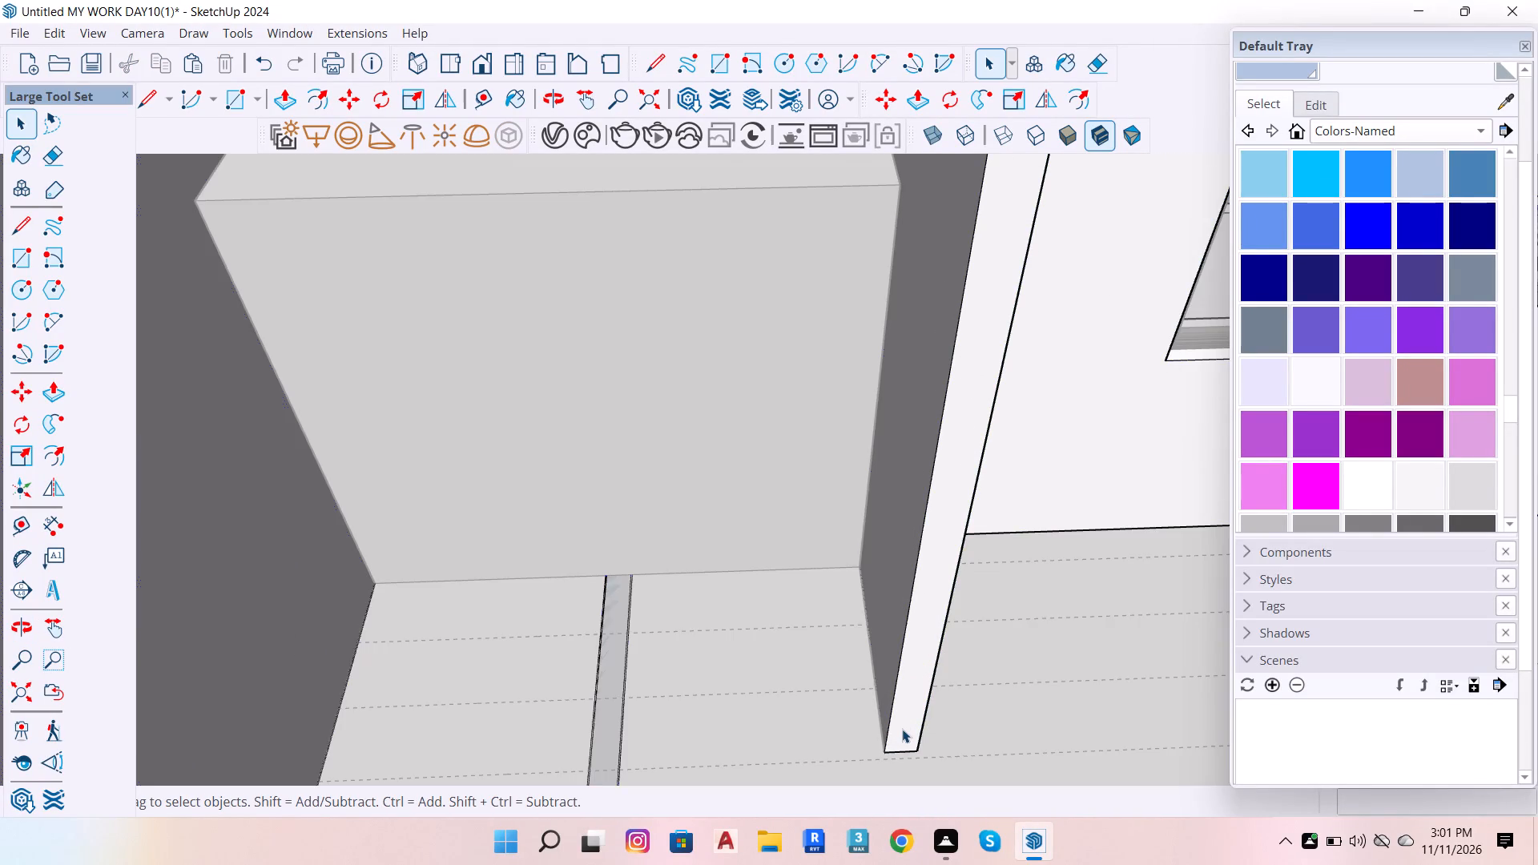
{"action": "left_click", "coordinate": [902, 729]}
{"action": "key", "text": "p"}
{"action": "left_click", "coordinate": [912, 725]}
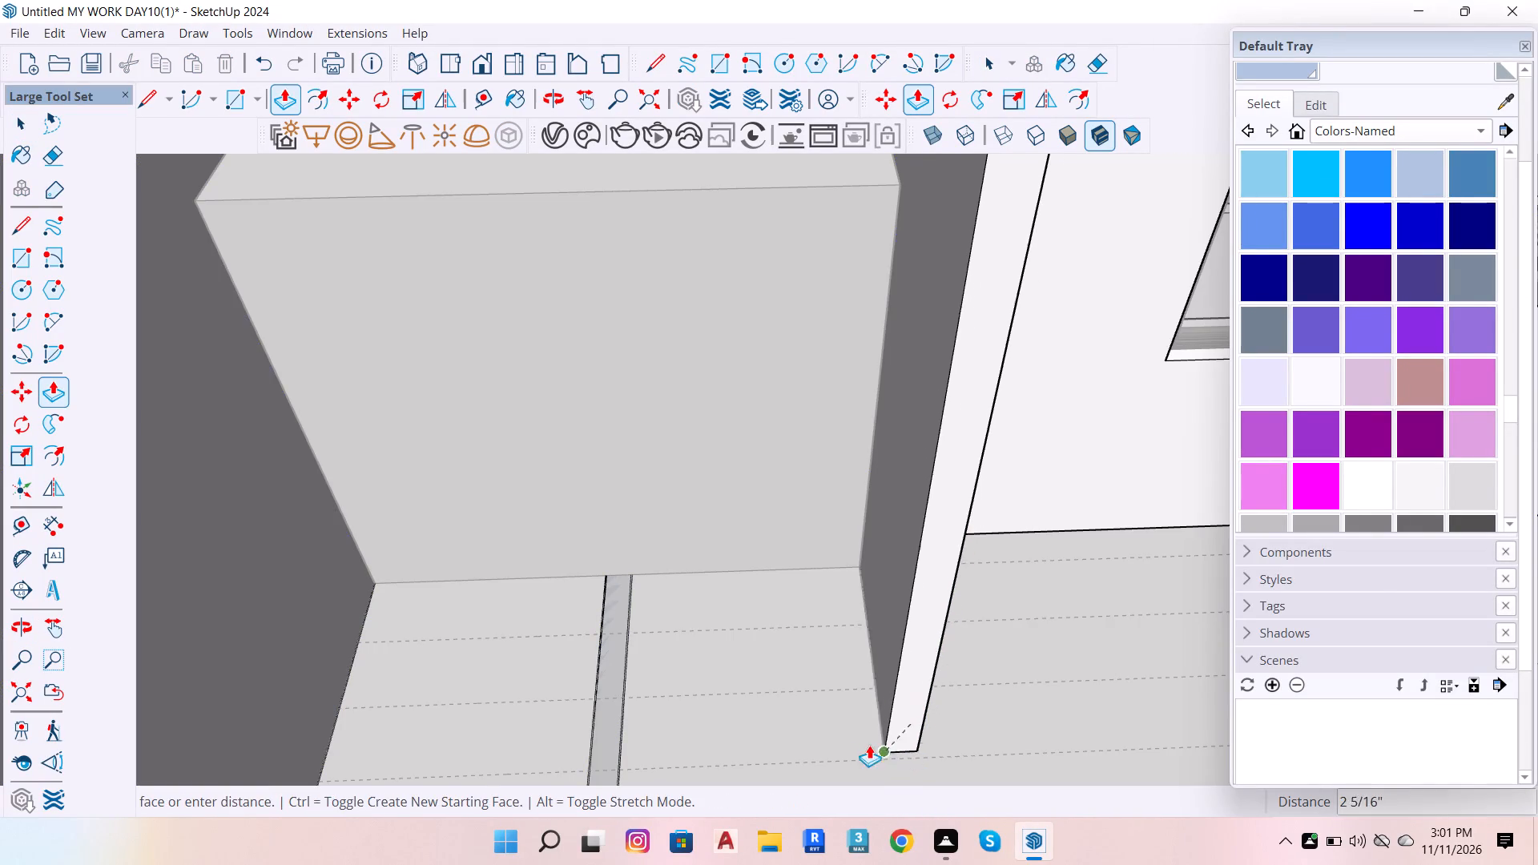
{"action": "left_click", "coordinate": [870, 761]}
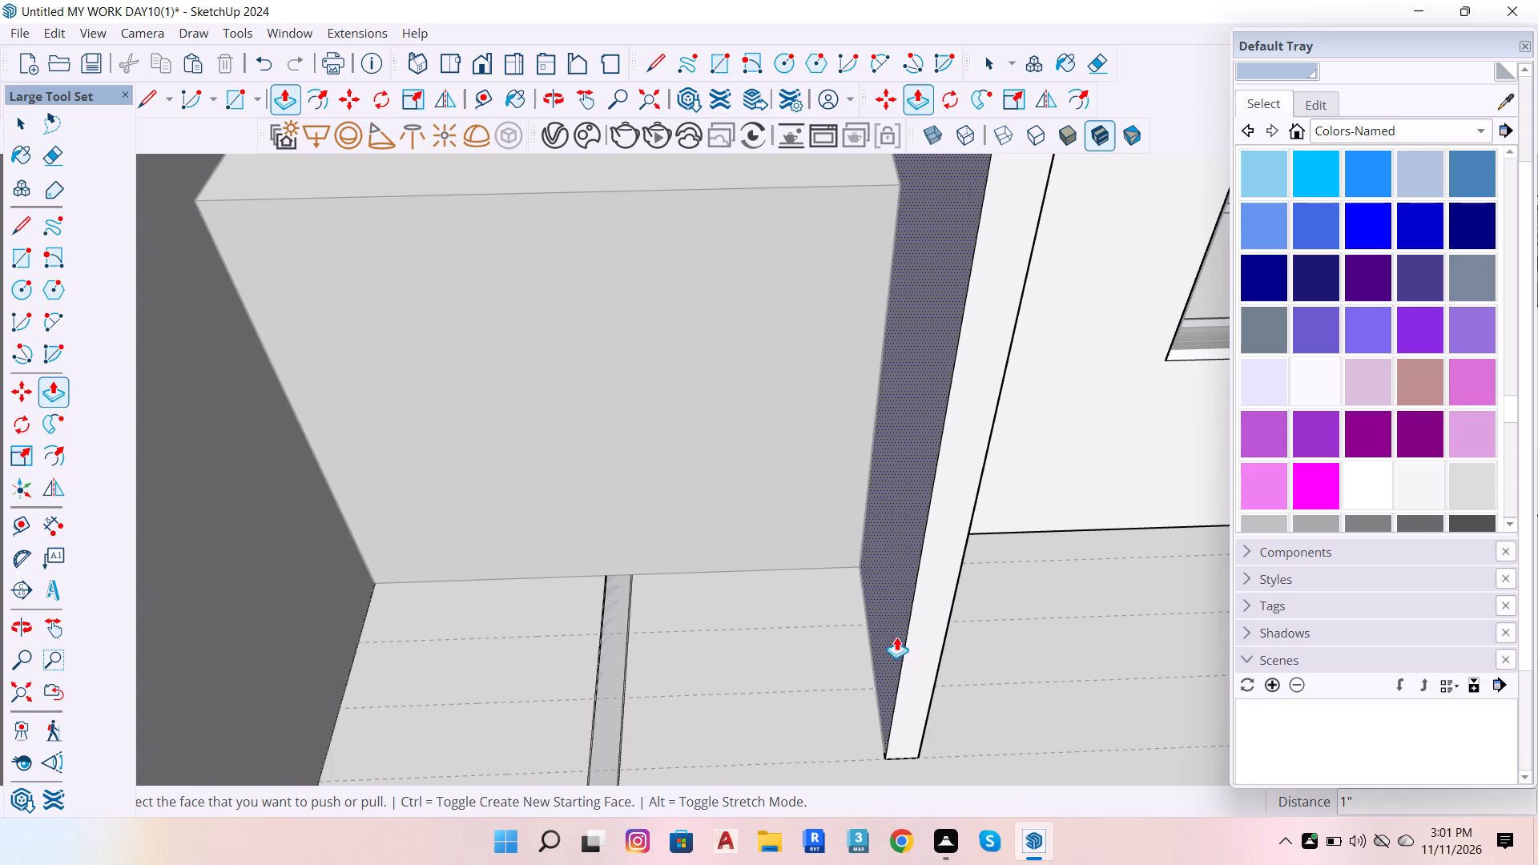
{"action": "scroll", "coordinate": [896, 637], "scroll_direction": "down", "scroll_amount": 6}
{"action": "key", "text": "space"}
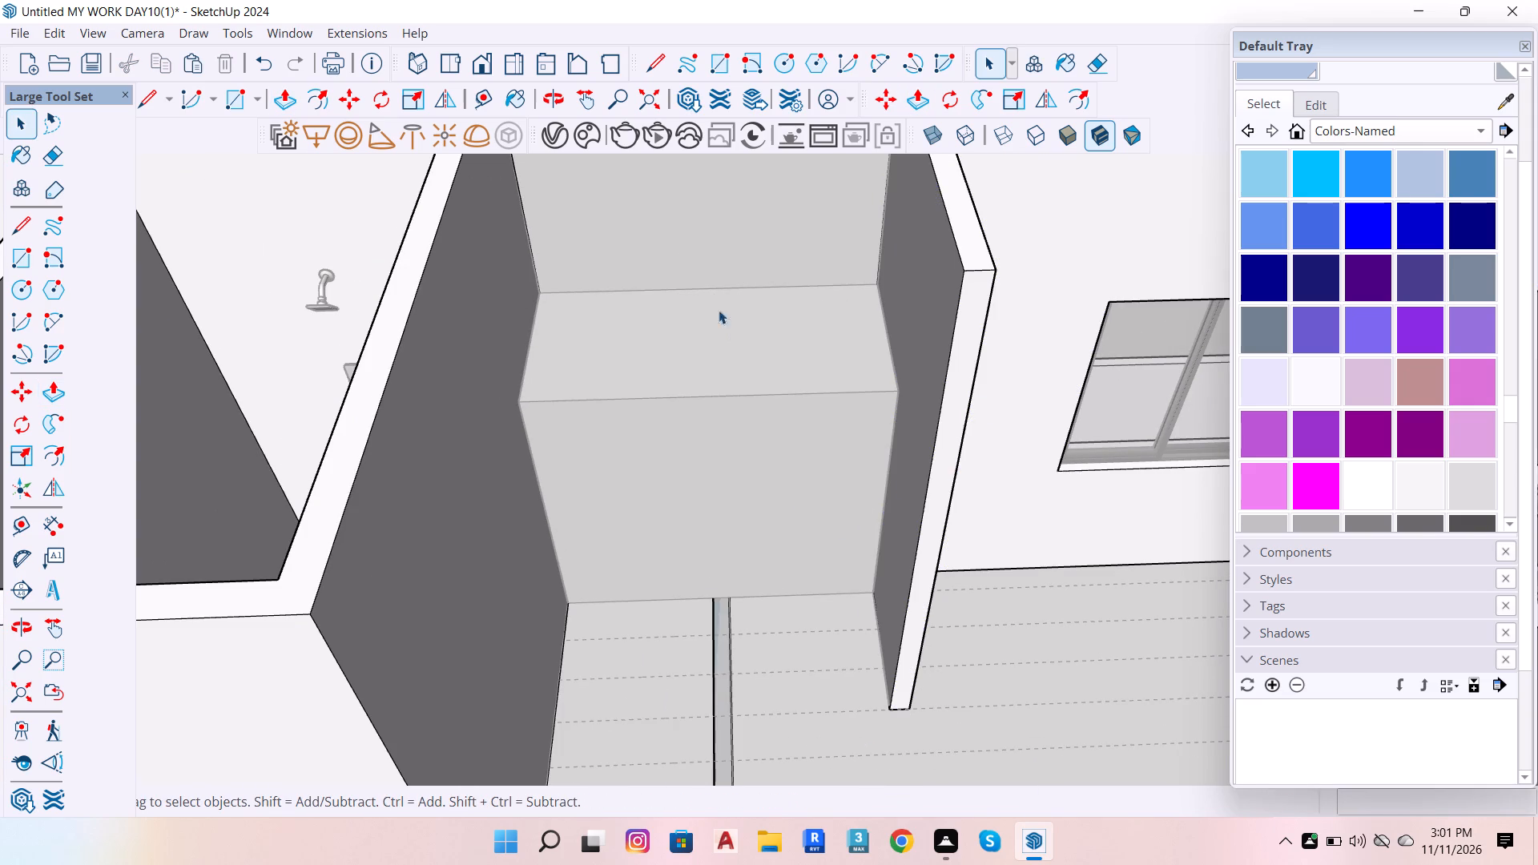
{"action": "left_click", "coordinate": [708, 264]}
{"action": "double_click", "coordinate": [763, 630]}
{"action": "double_click", "coordinate": [722, 659]}
{"action": "scroll", "coordinate": [811, 595], "scroll_direction": "down", "scroll_amount": 5}
{"action": "double_click", "coordinate": [921, 240]}
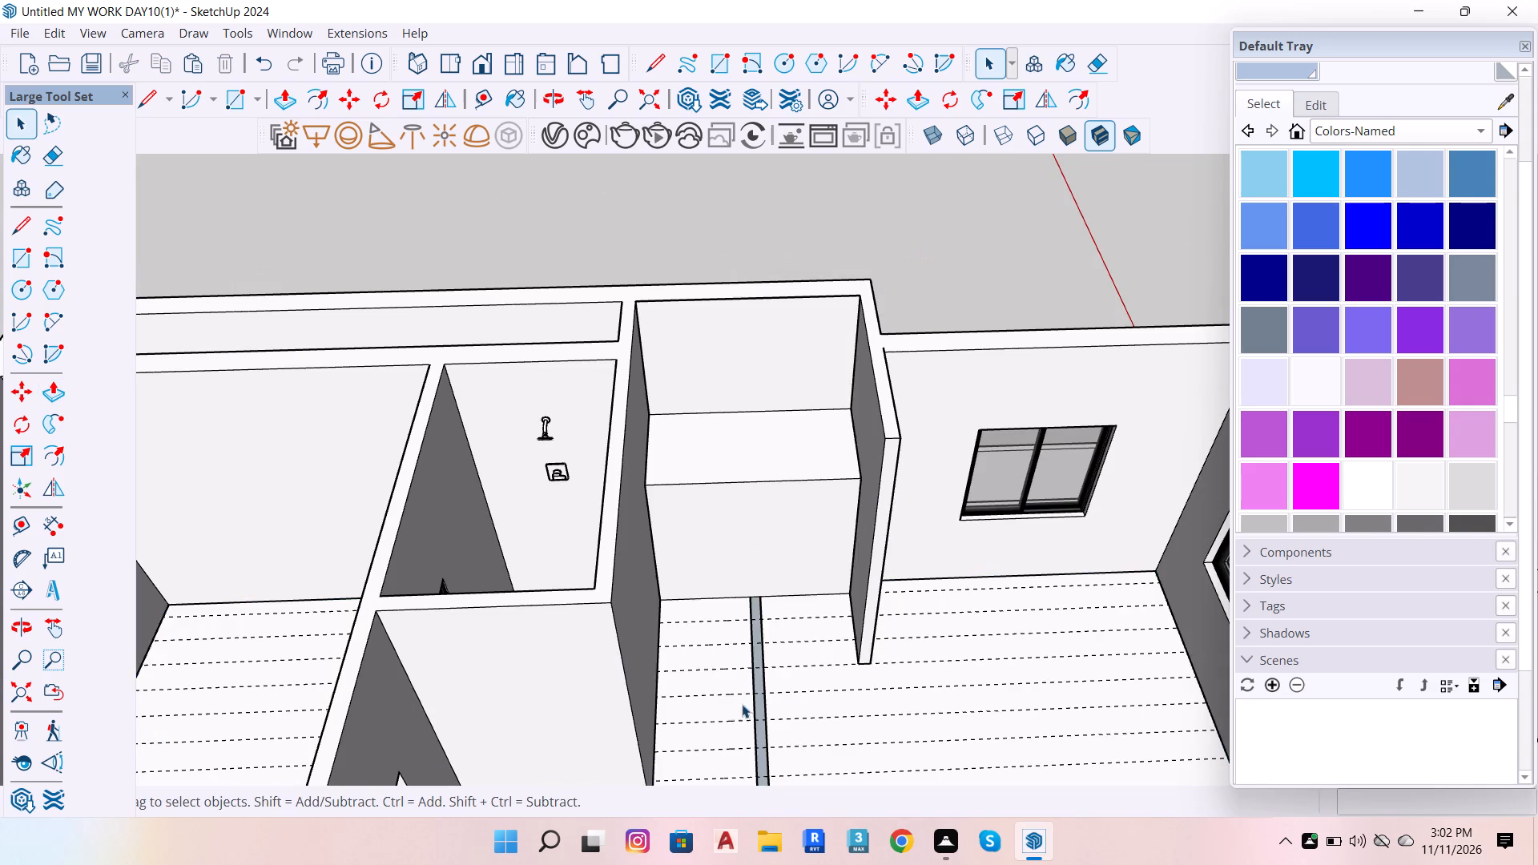
Draw 3' lines along the first guide line across the floor panels on both sides of the thin strip.
{"action": "scroll", "coordinate": [743, 713], "scroll_direction": "up", "scroll_amount": 5}
{"action": "key", "text": "l"}
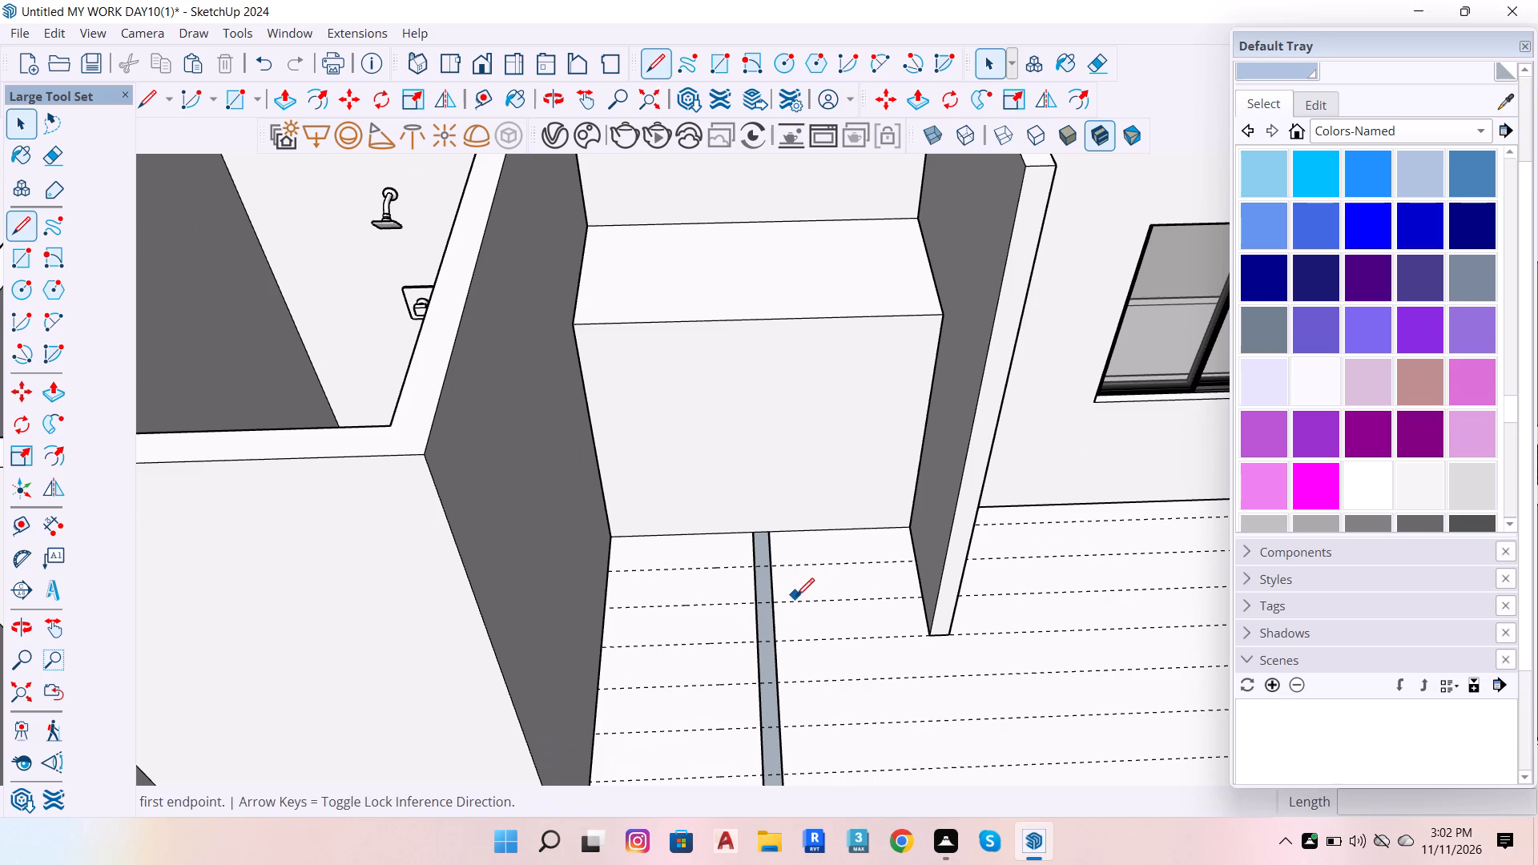
{"action": "left_click", "coordinate": [607, 570]}
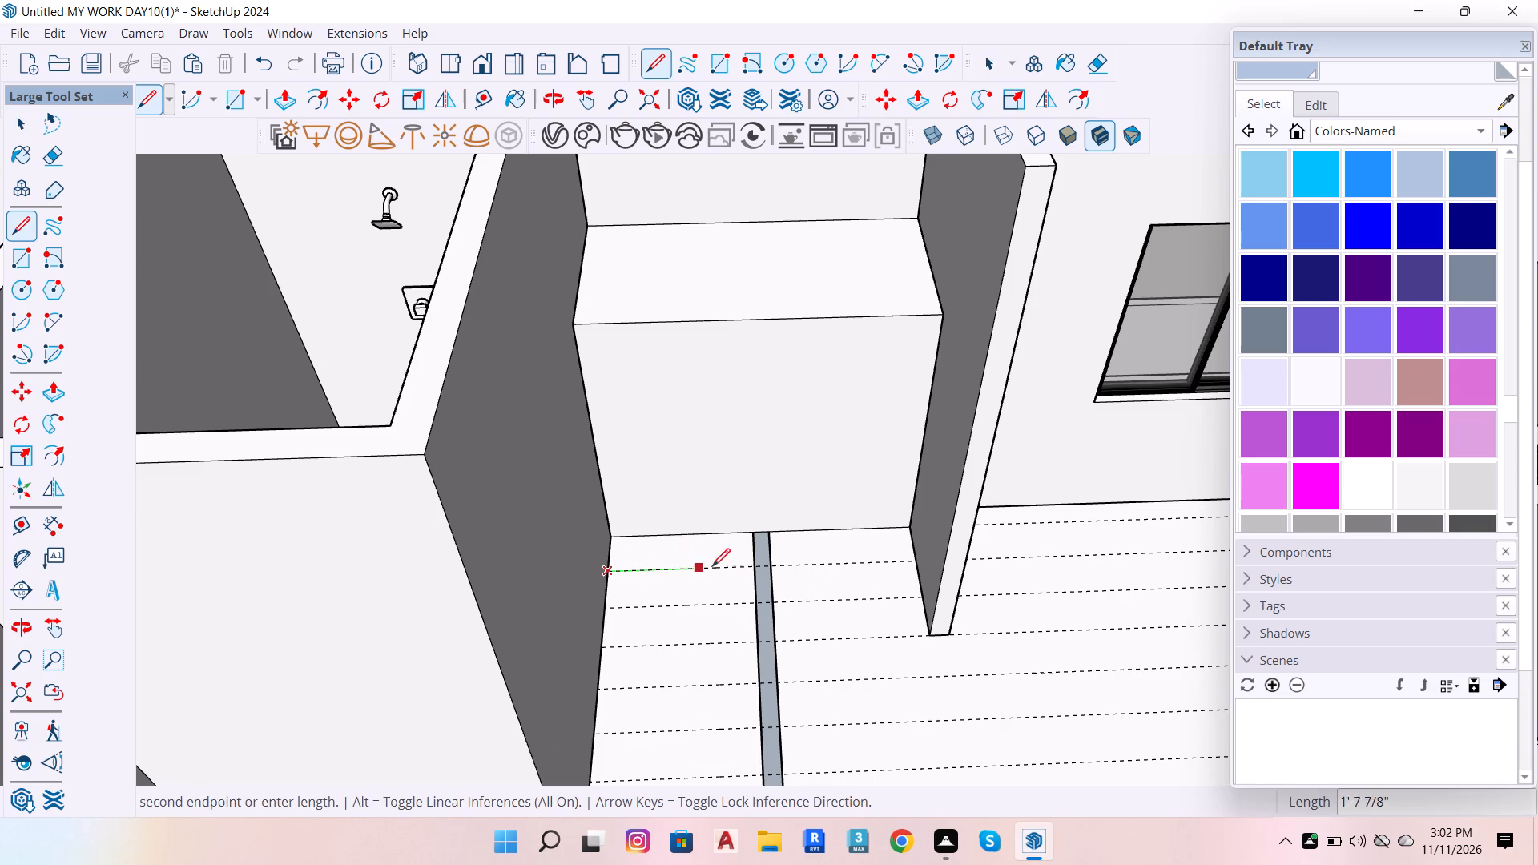
{"action": "left_click", "coordinate": [755, 569]}
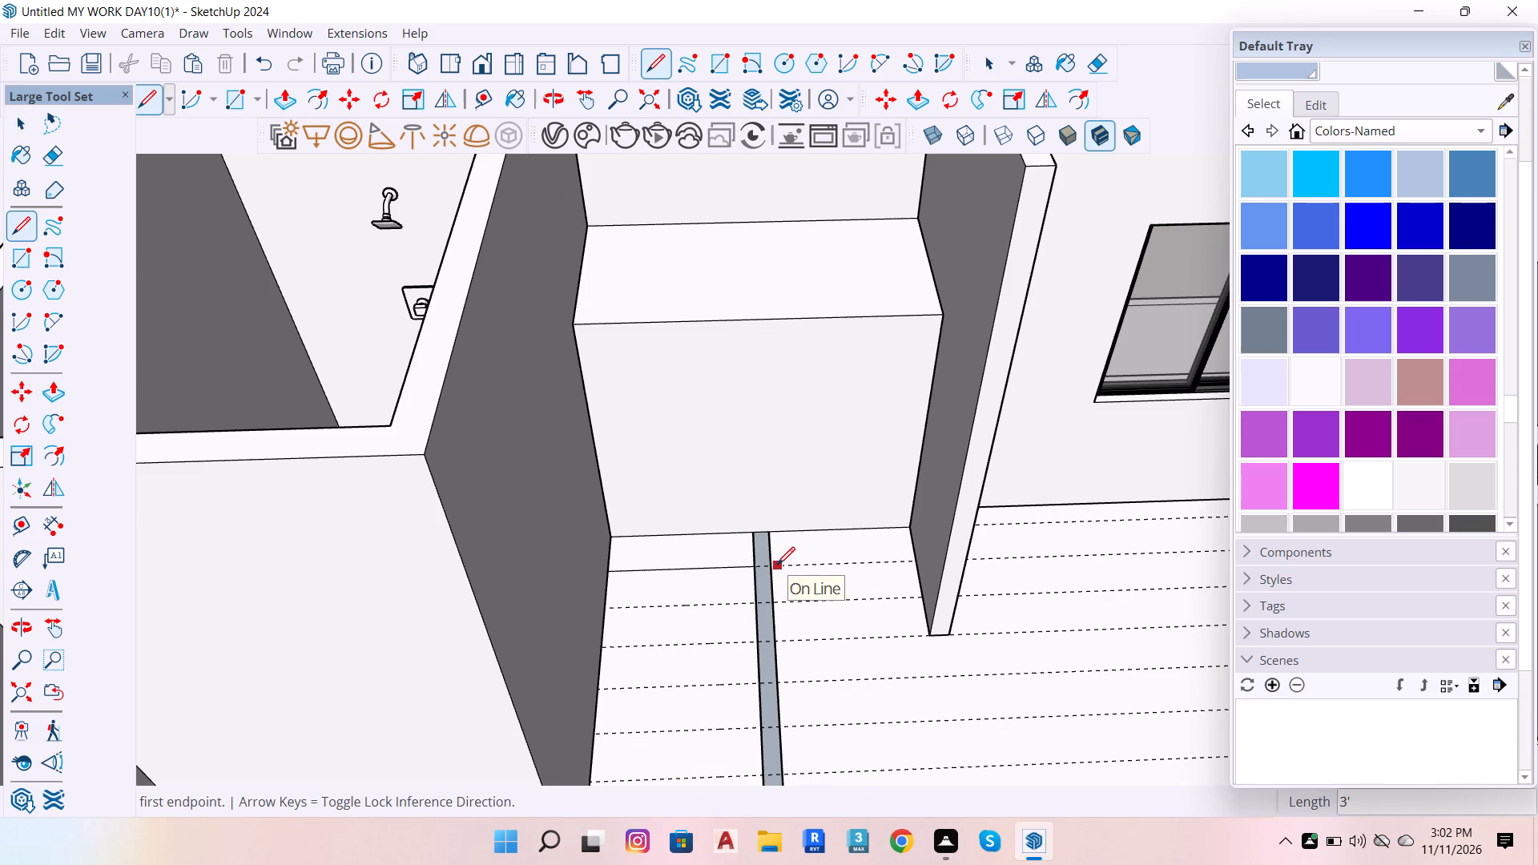
{"action": "left_click", "coordinate": [771, 568]}
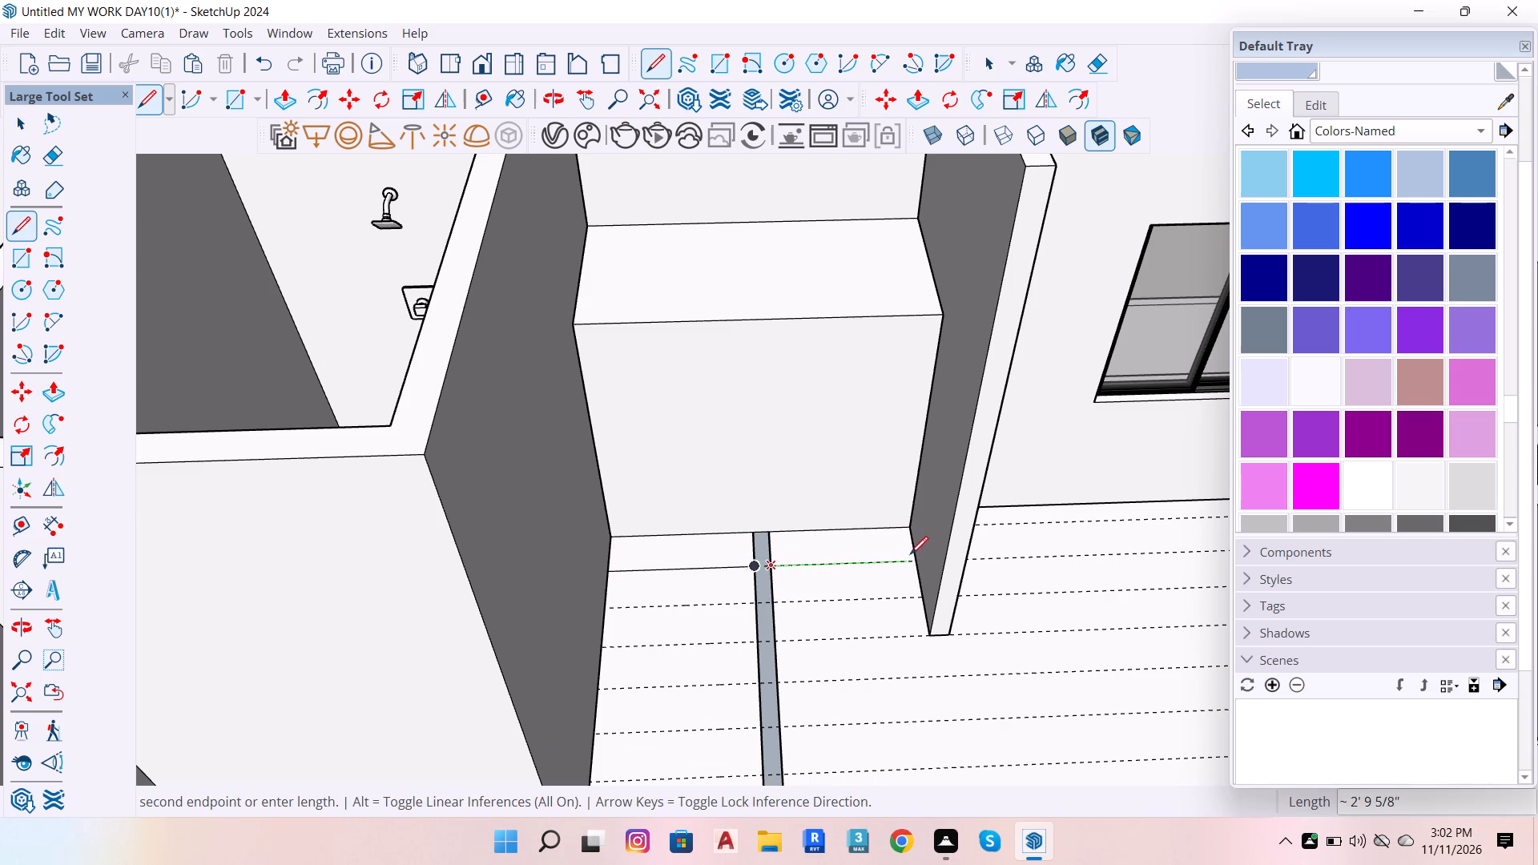
{"action": "left_click", "coordinate": [916, 562]}
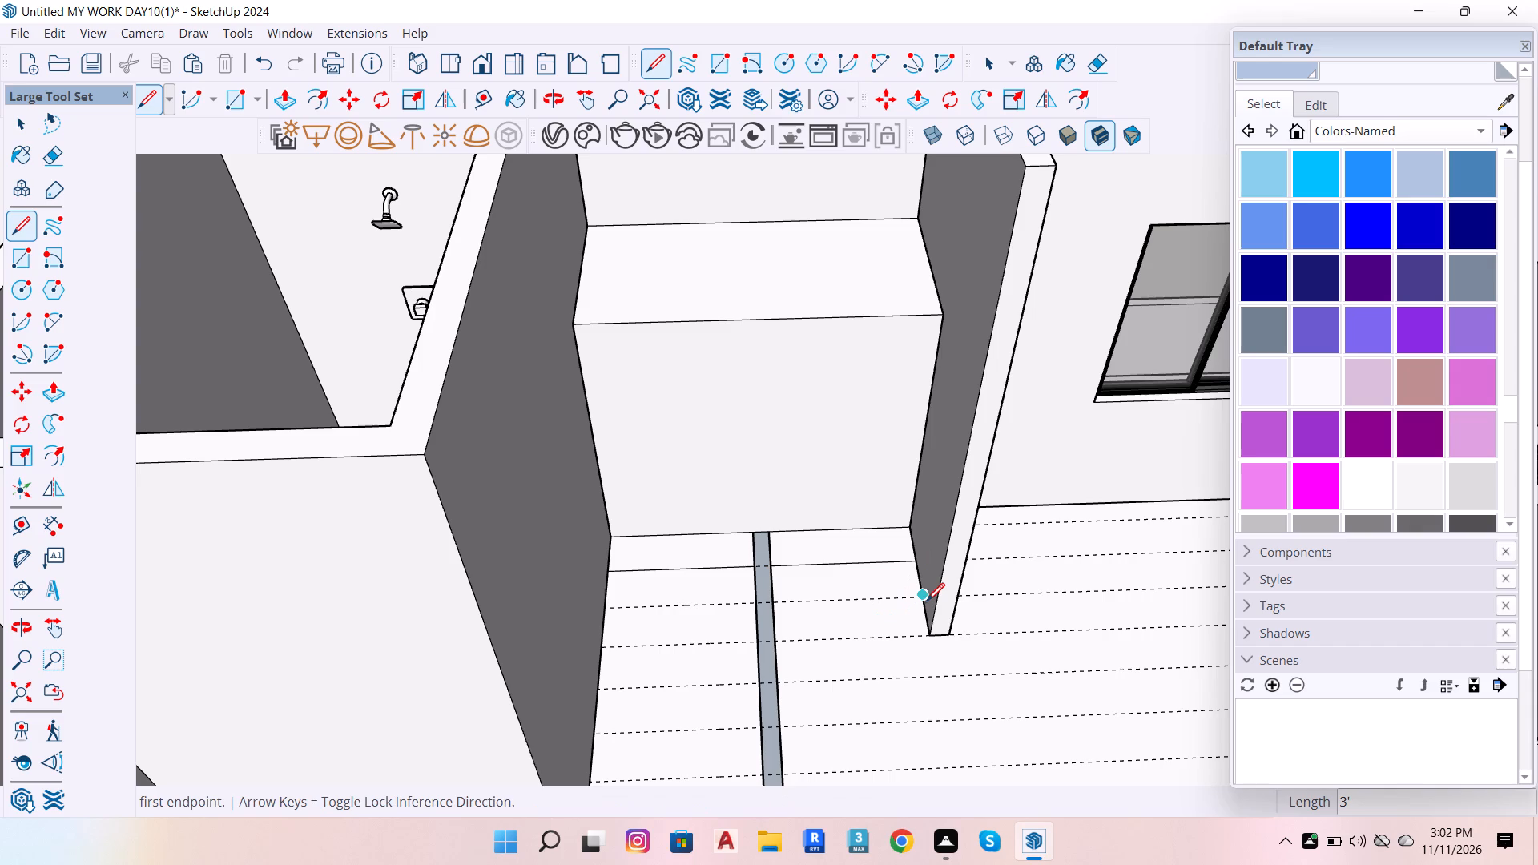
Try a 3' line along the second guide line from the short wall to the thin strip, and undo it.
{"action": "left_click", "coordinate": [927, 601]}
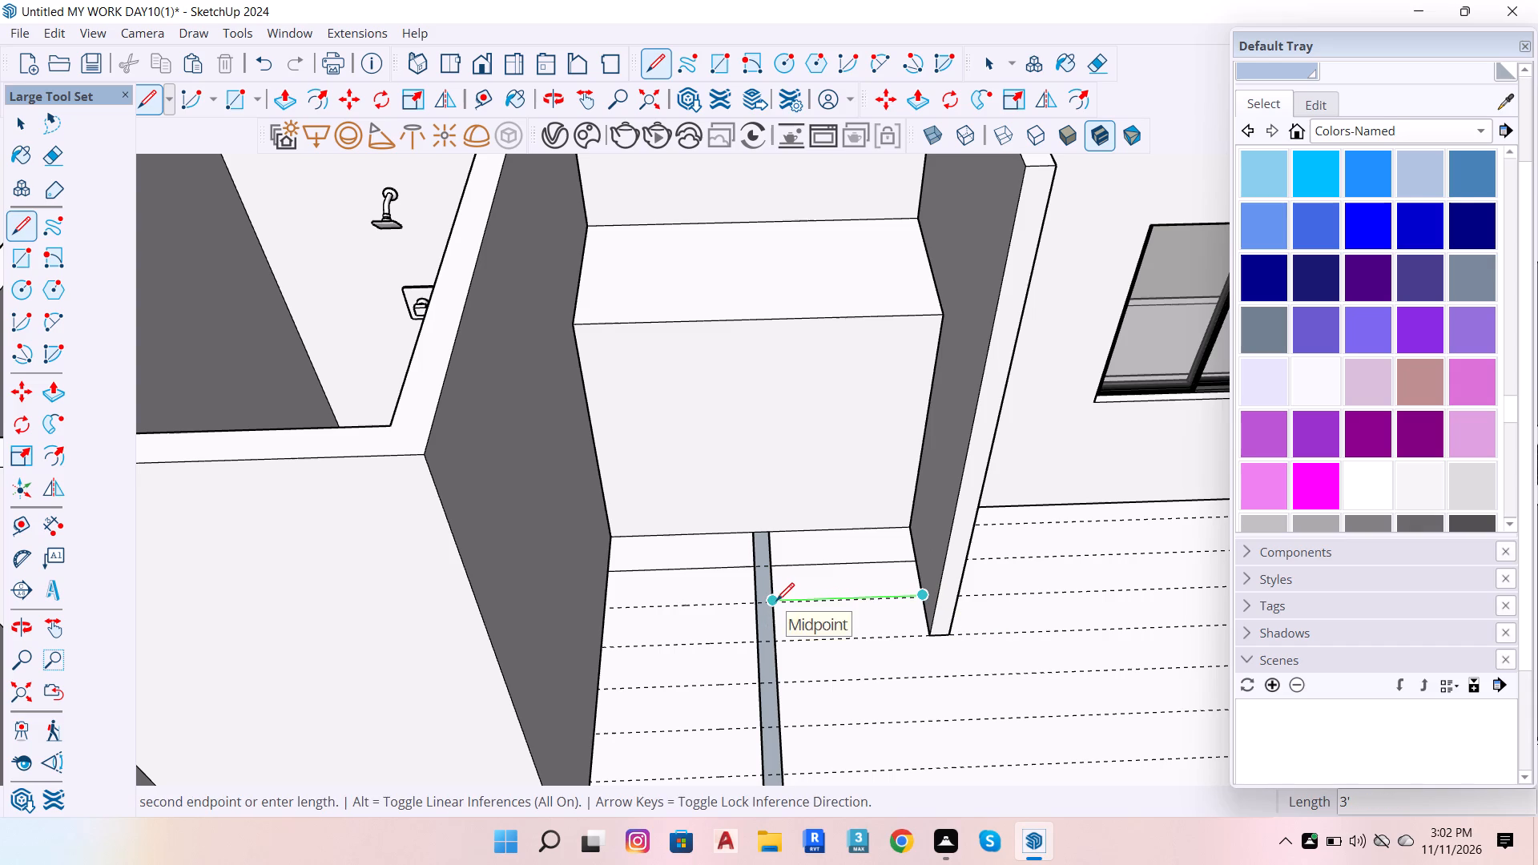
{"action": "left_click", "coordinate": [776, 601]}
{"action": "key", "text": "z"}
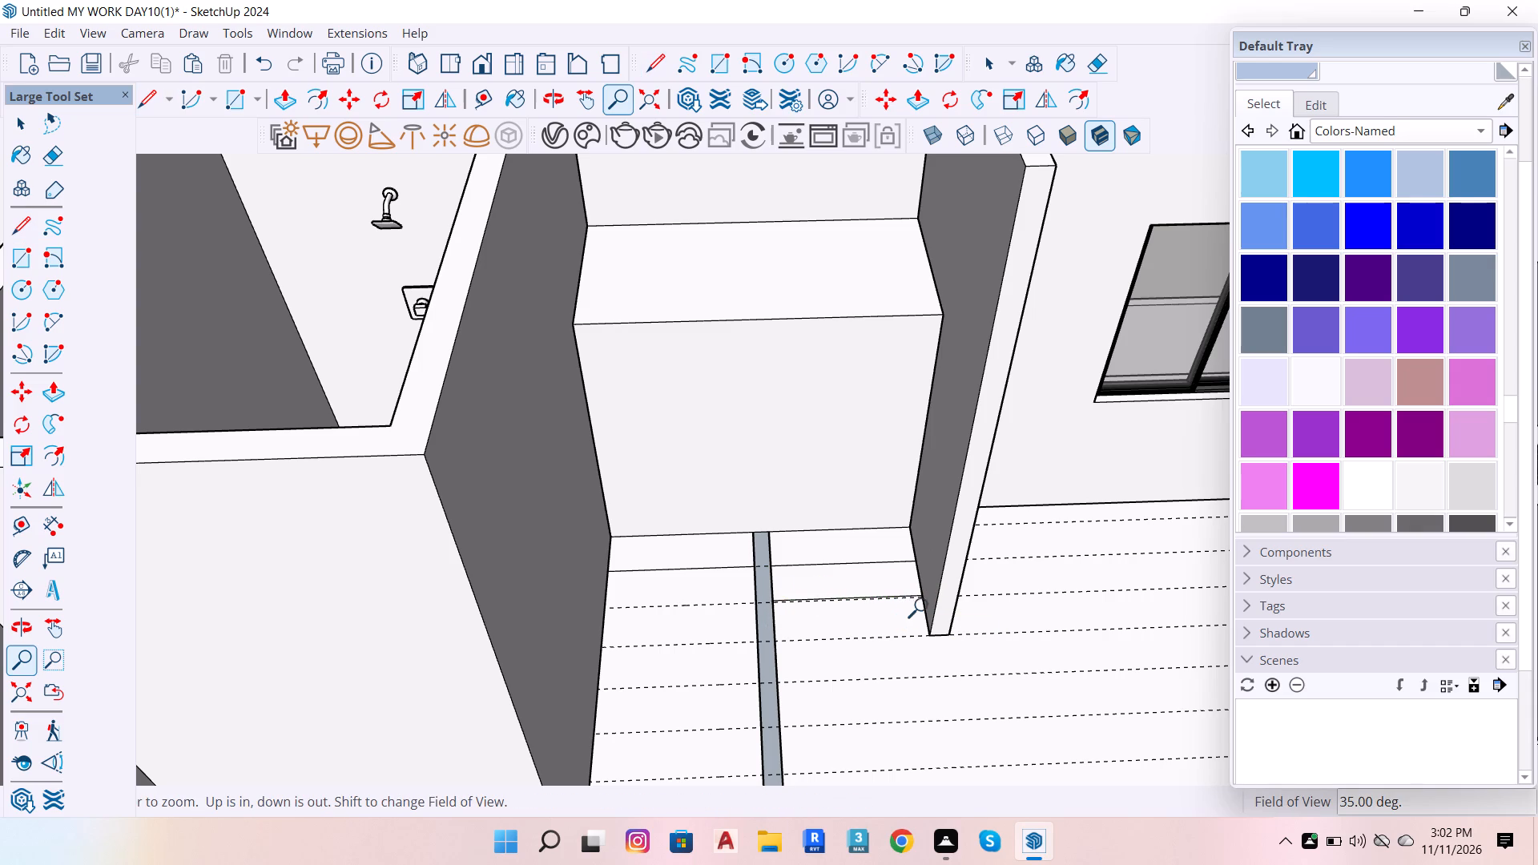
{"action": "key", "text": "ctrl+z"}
Draw a 3' line along the second guide line from the base of the short wall to the thin strip's edge.
{"action": "scroll", "coordinate": [920, 596], "scroll_direction": "up", "scroll_amount": 5}
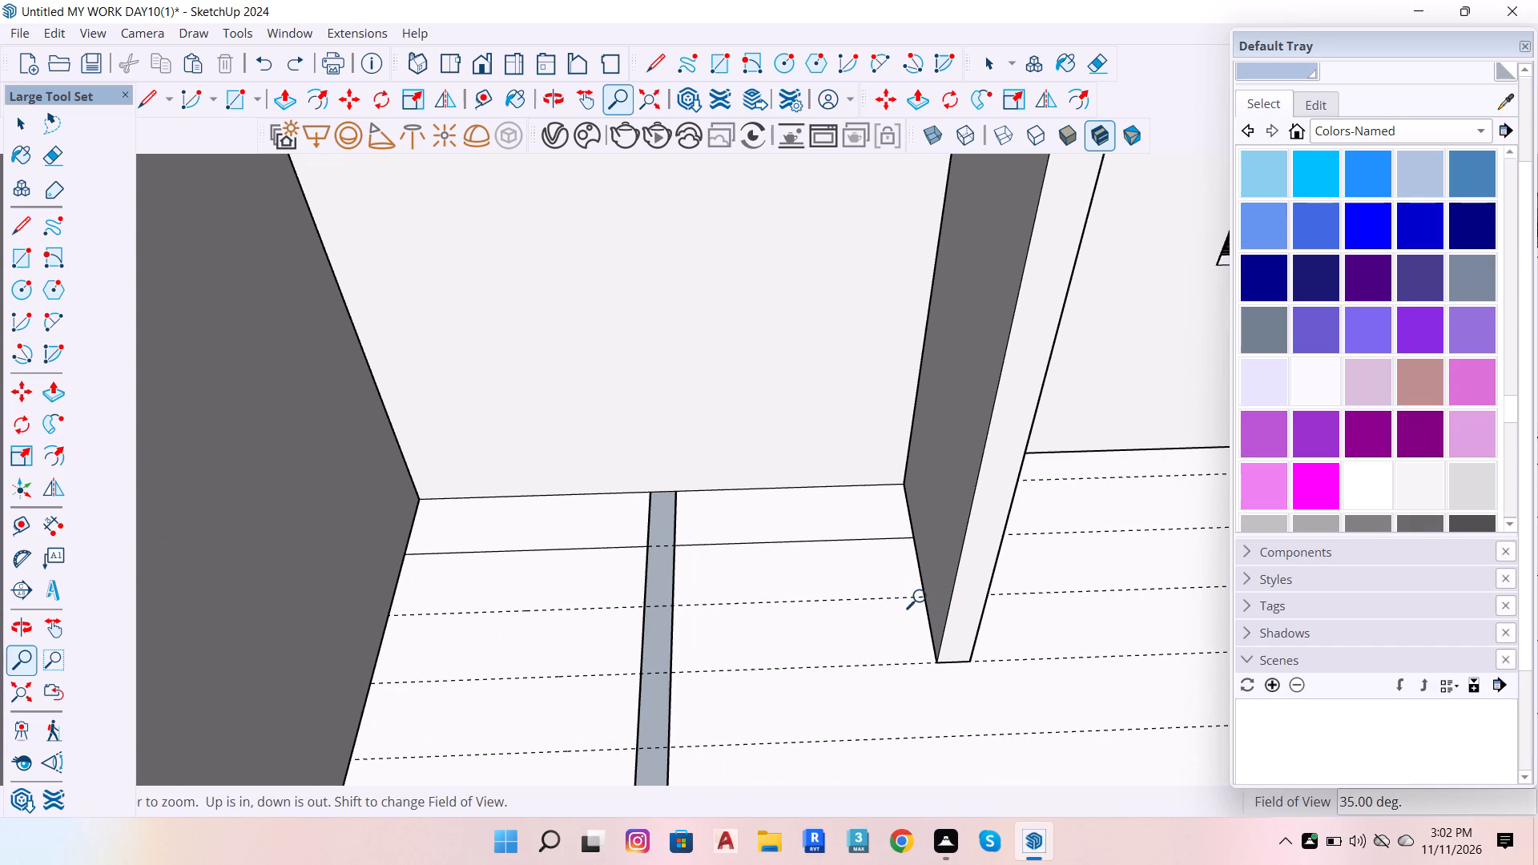
{"action": "key", "text": "l"}
{"action": "scroll", "coordinate": [925, 601], "scroll_direction": "up", "scroll_amount": 6}
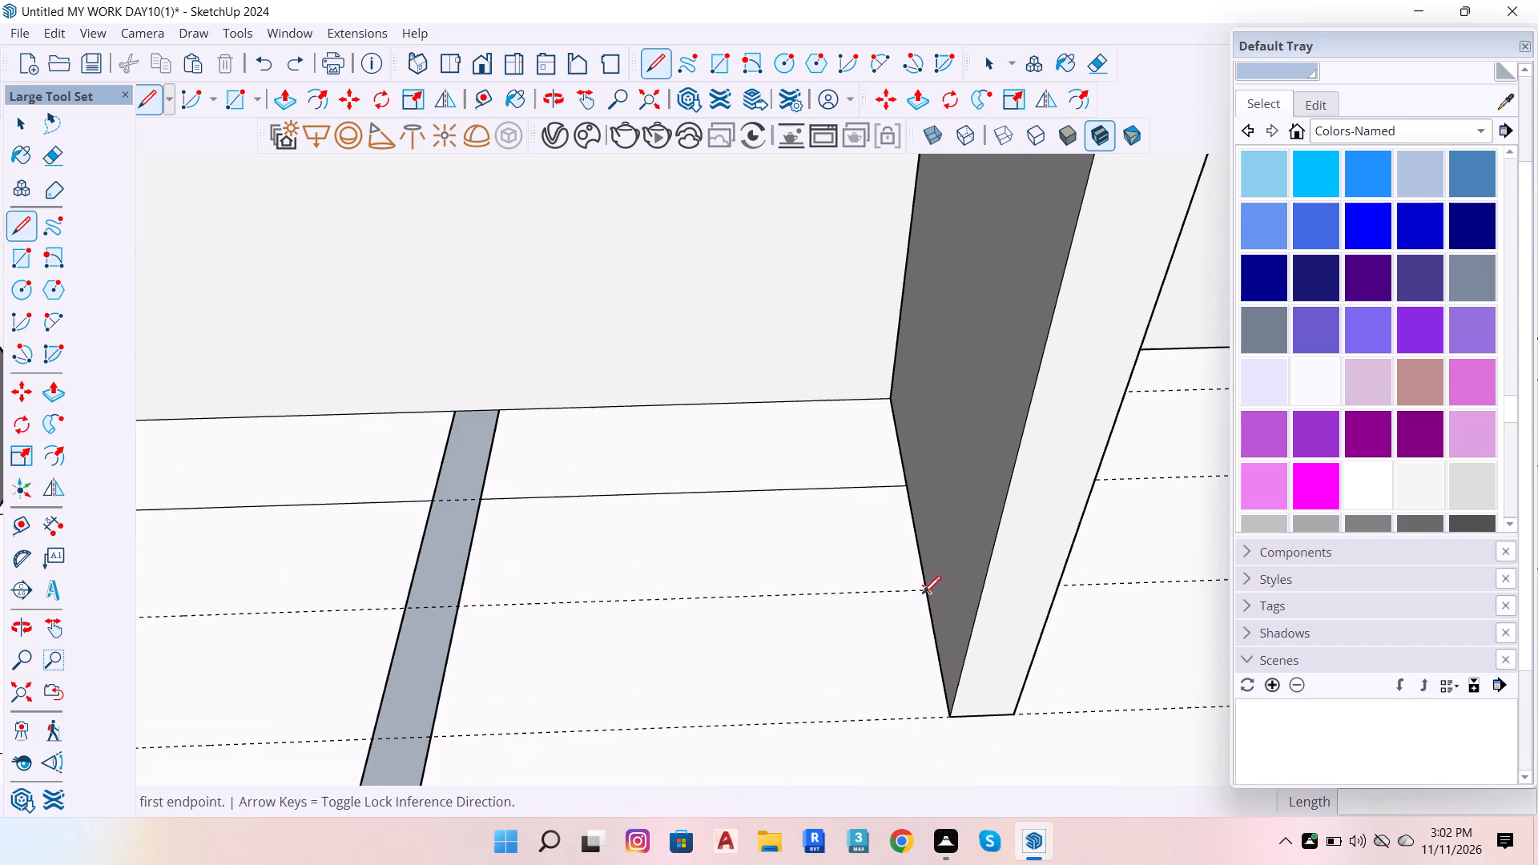
{"action": "left_click", "coordinate": [923, 593]}
{"action": "left_click", "coordinate": [455, 607]}
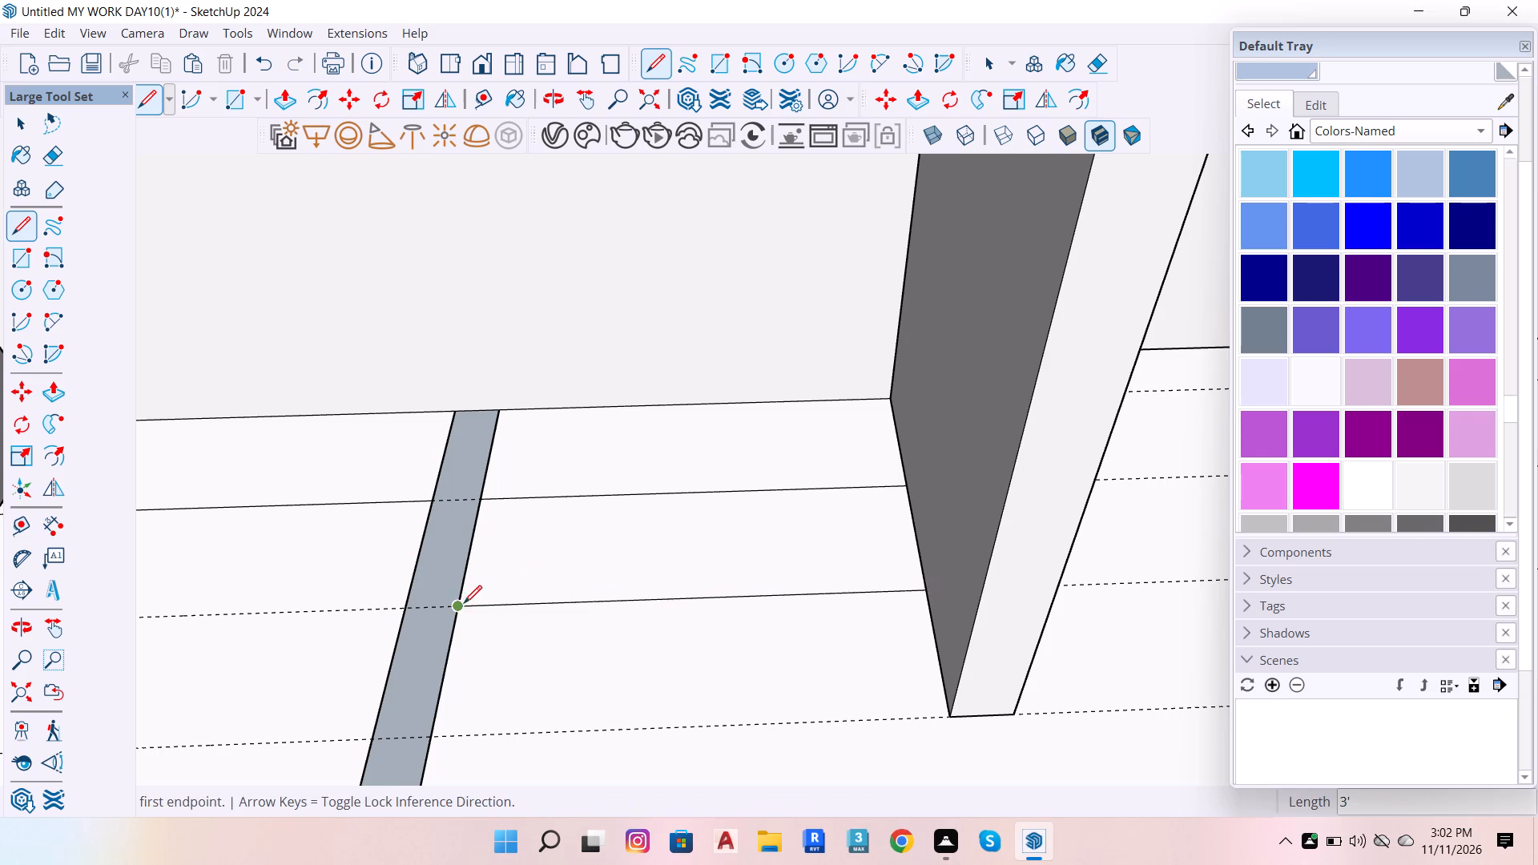
{"action": "scroll", "coordinate": [706, 526], "scroll_direction": "down", "scroll_amount": 6}
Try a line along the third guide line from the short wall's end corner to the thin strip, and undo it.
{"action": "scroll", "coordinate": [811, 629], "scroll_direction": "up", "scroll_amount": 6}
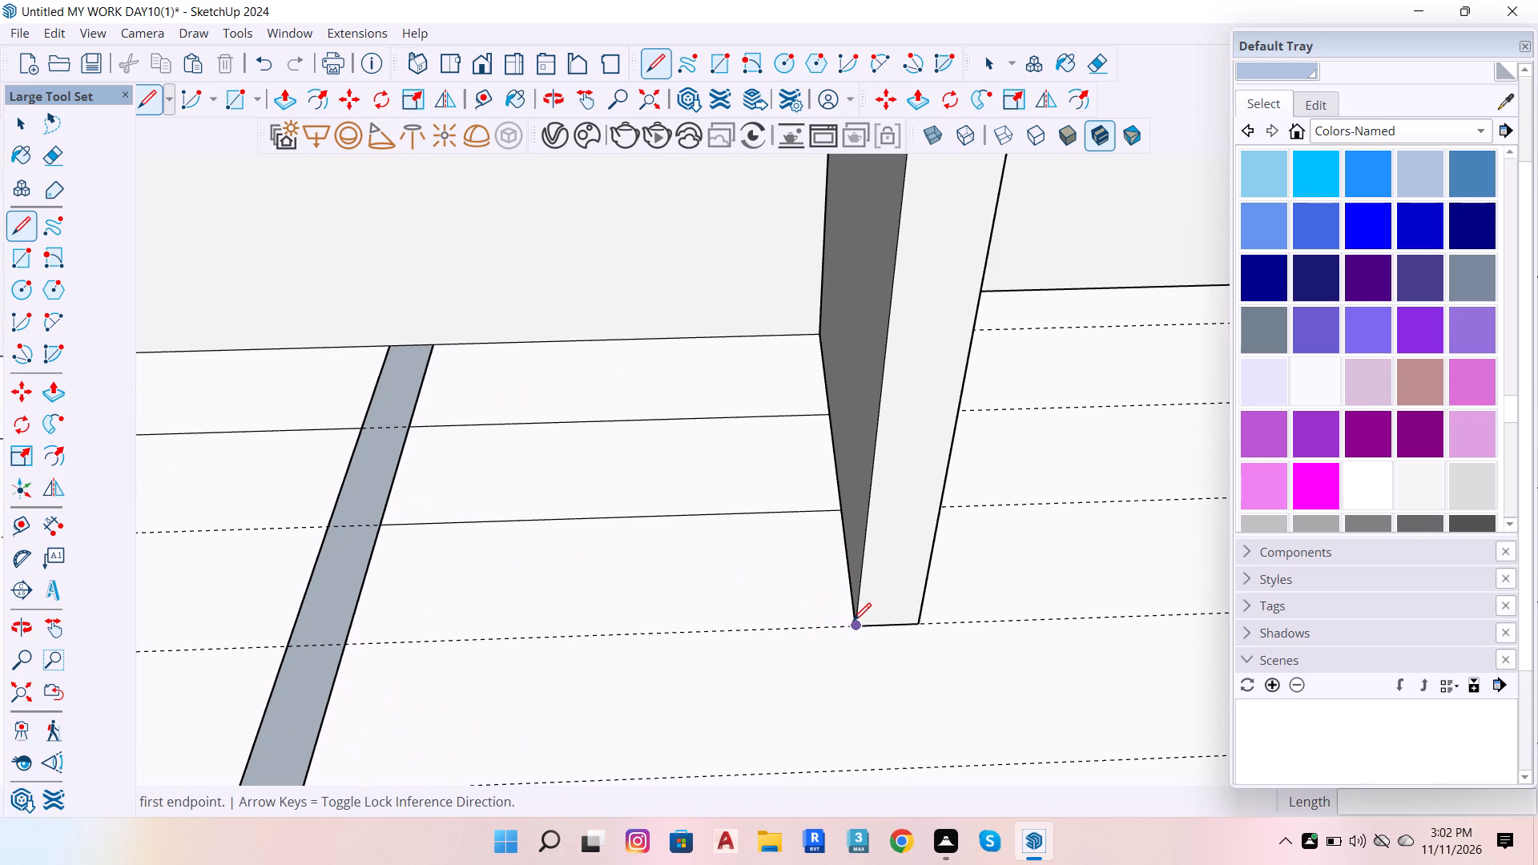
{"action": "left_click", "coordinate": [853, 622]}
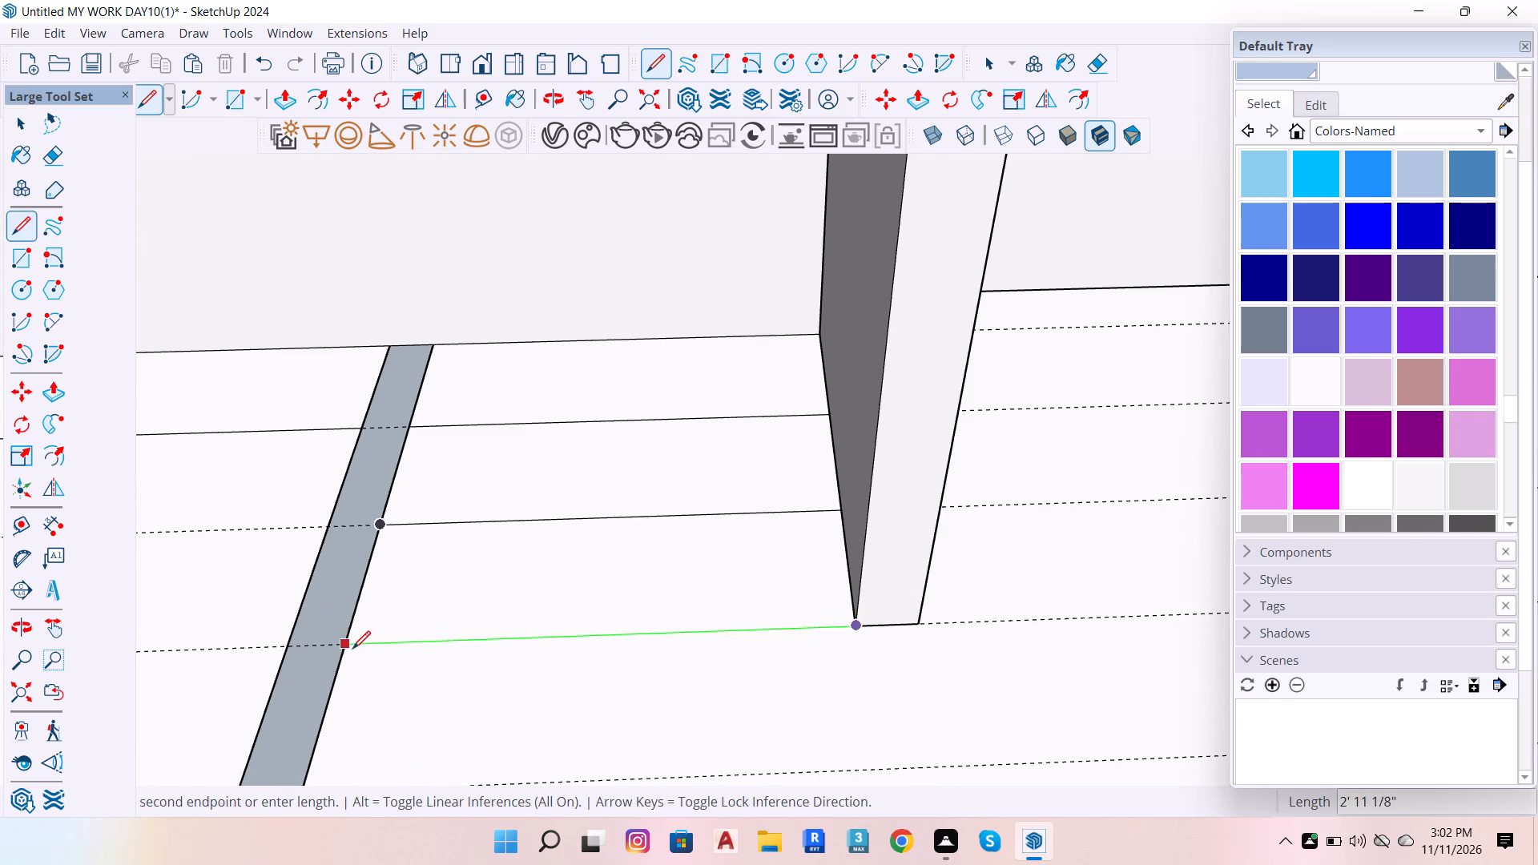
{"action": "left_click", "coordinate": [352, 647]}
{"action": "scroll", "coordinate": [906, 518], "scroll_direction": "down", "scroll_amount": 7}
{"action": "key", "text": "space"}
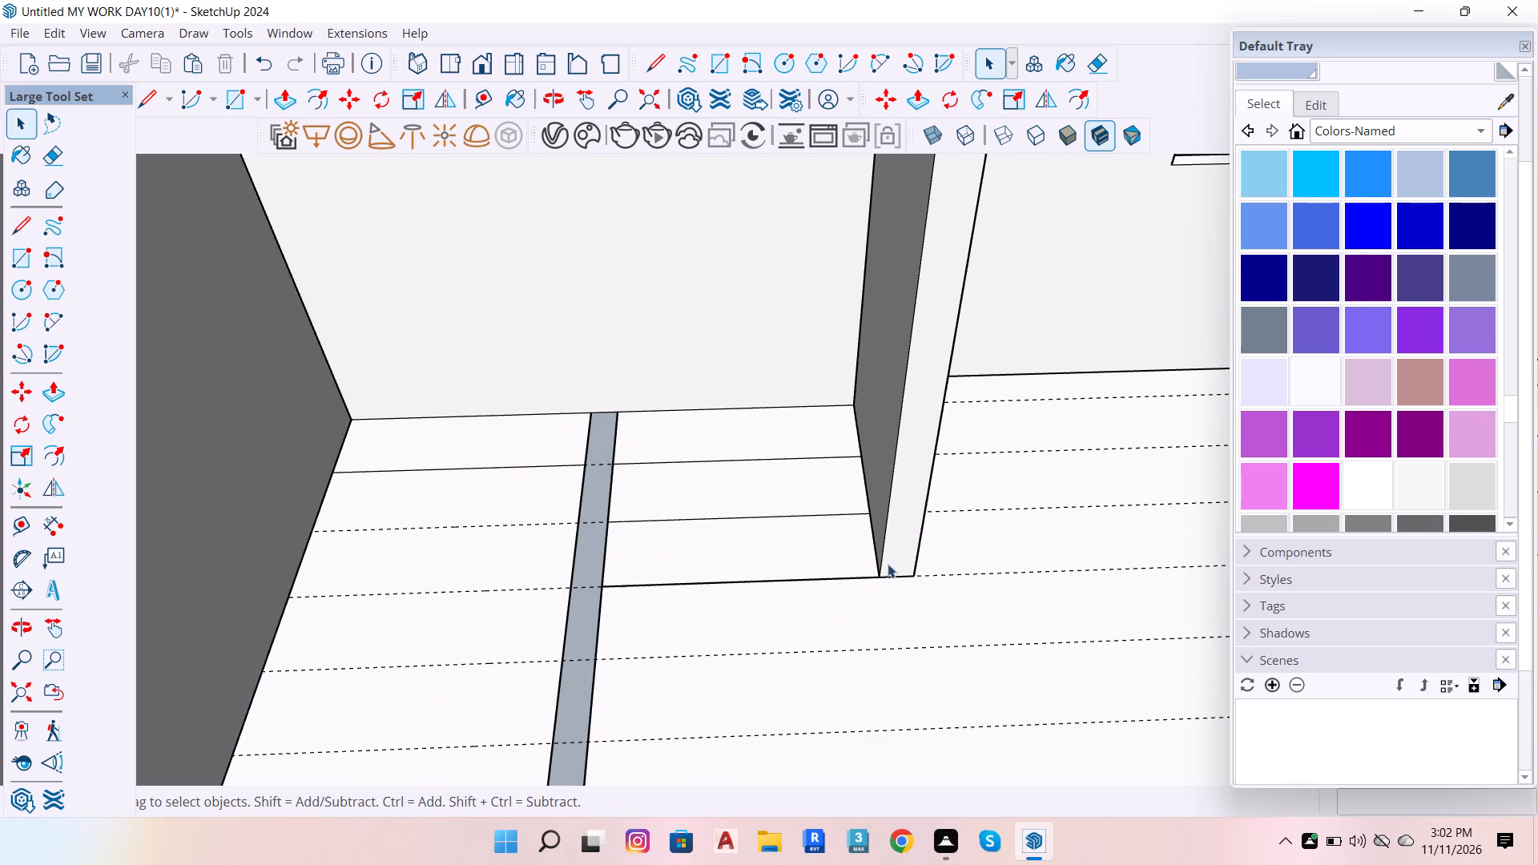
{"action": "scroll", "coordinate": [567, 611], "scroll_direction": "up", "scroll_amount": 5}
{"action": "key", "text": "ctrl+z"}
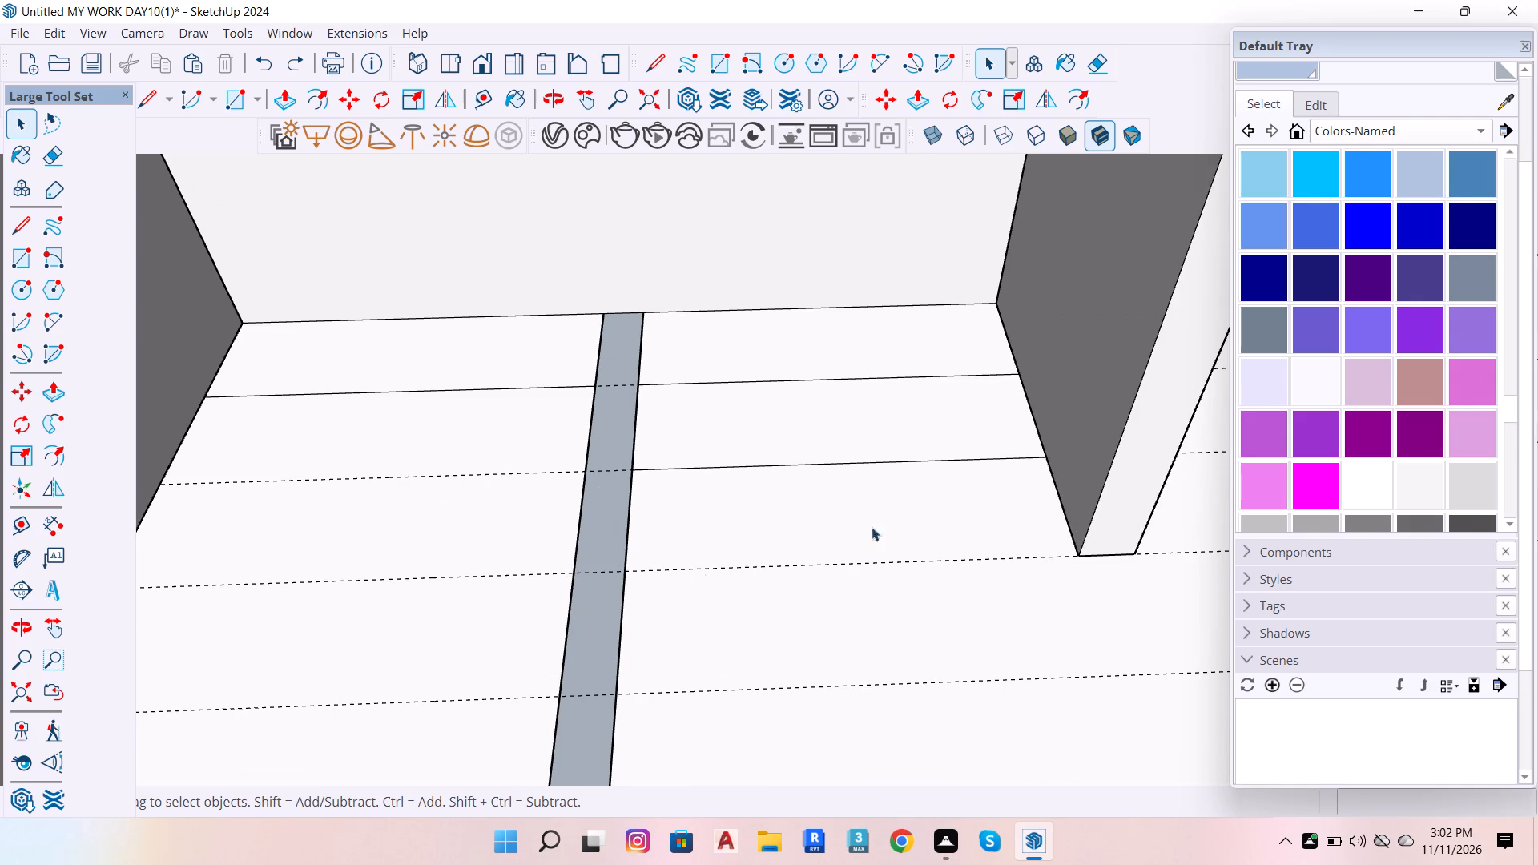
Draw a line along the third guide line from the short wall's end corner to the thin strip and continue it across the strip.
{"action": "key", "text": "l"}
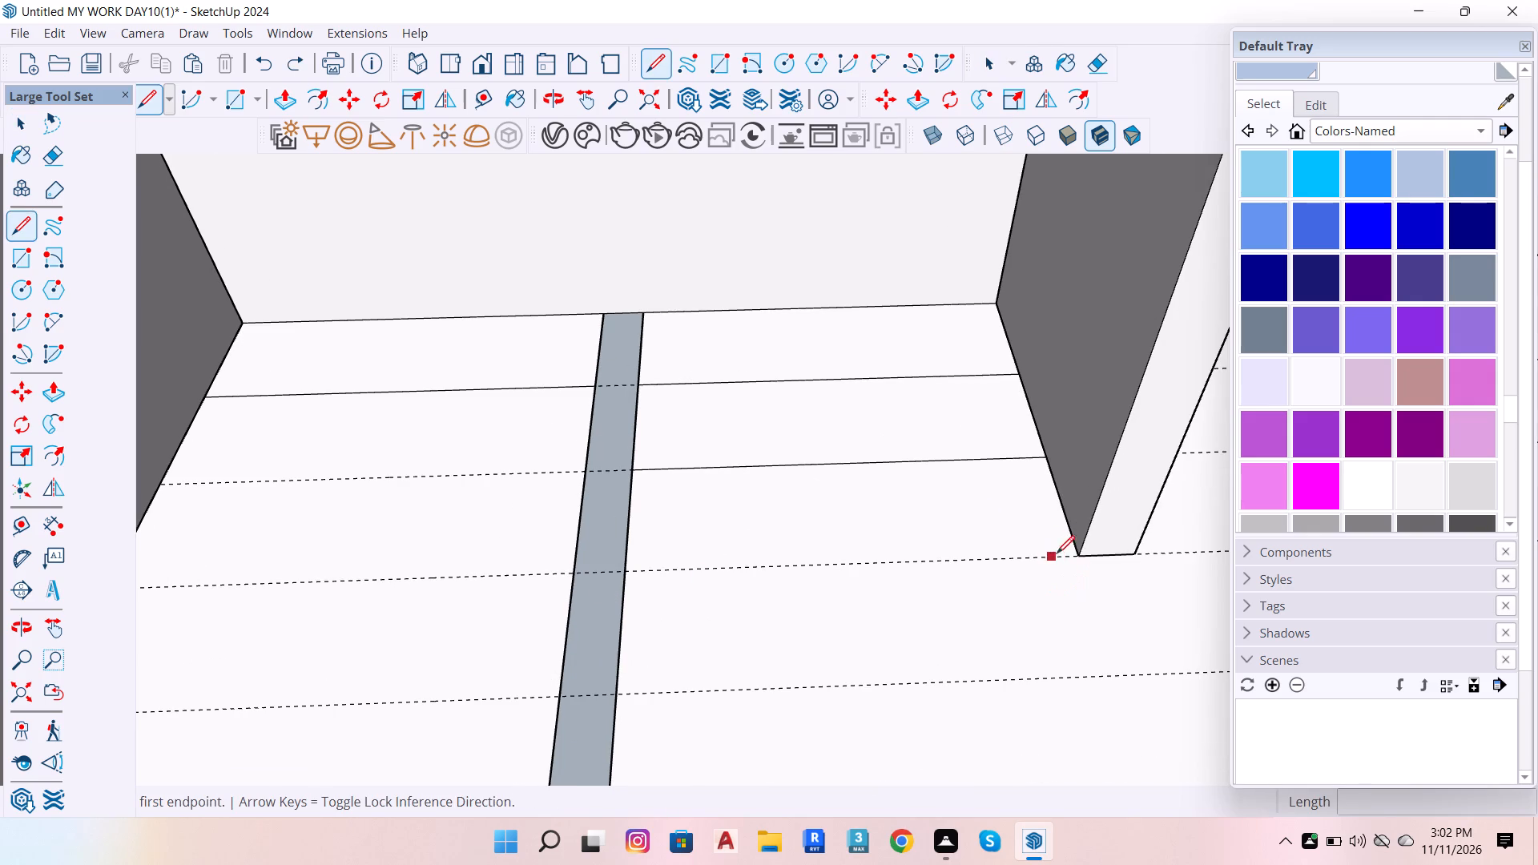
{"action": "left_click", "coordinate": [1077, 553]}
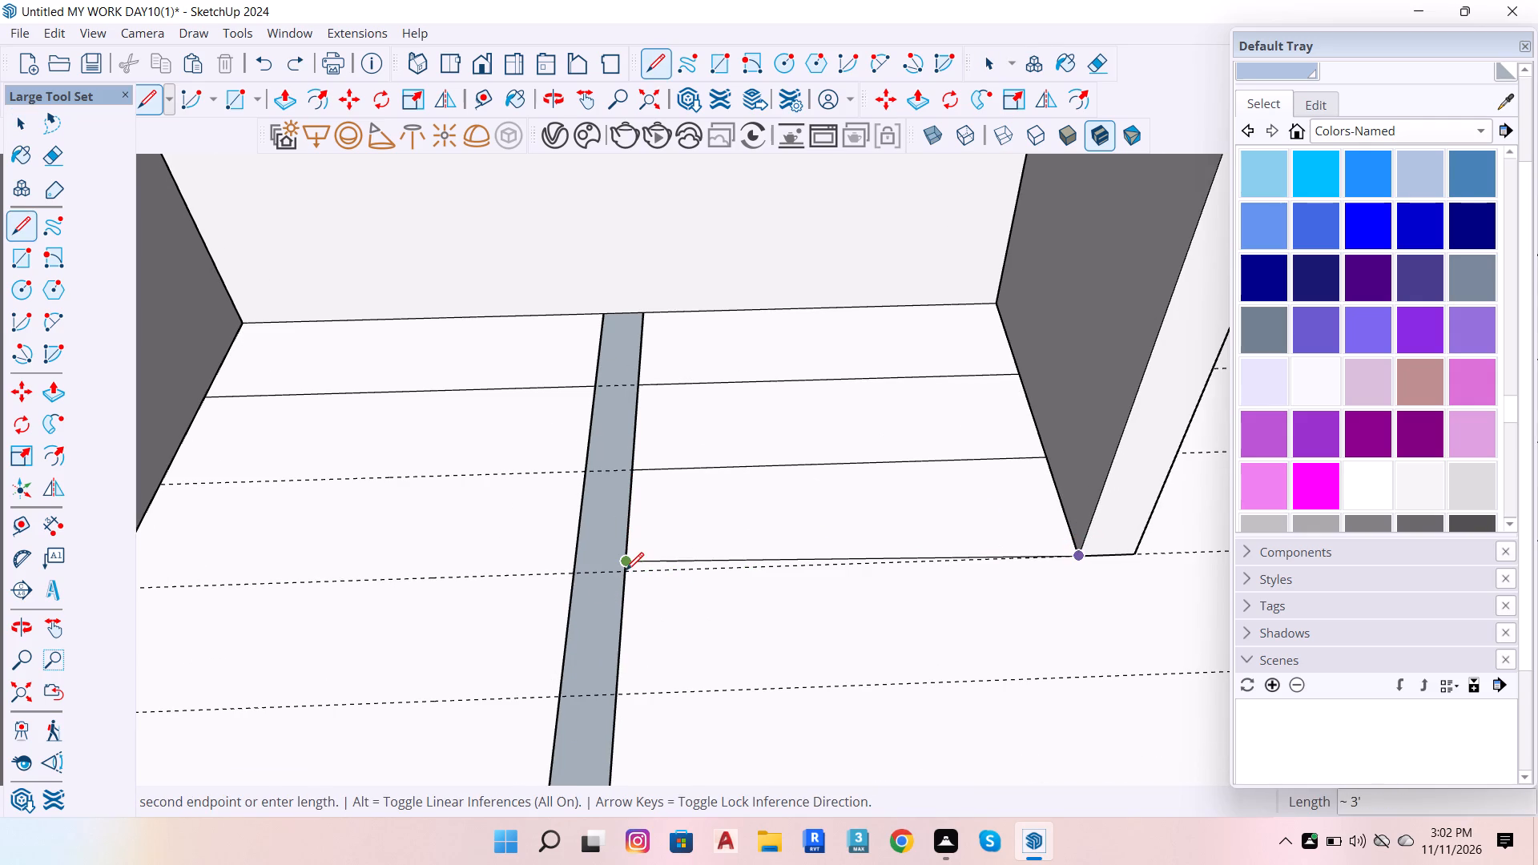
{"action": "left_click", "coordinate": [624, 577]}
{"action": "scroll", "coordinate": [868, 546], "scroll_direction": "down", "scroll_amount": 6}
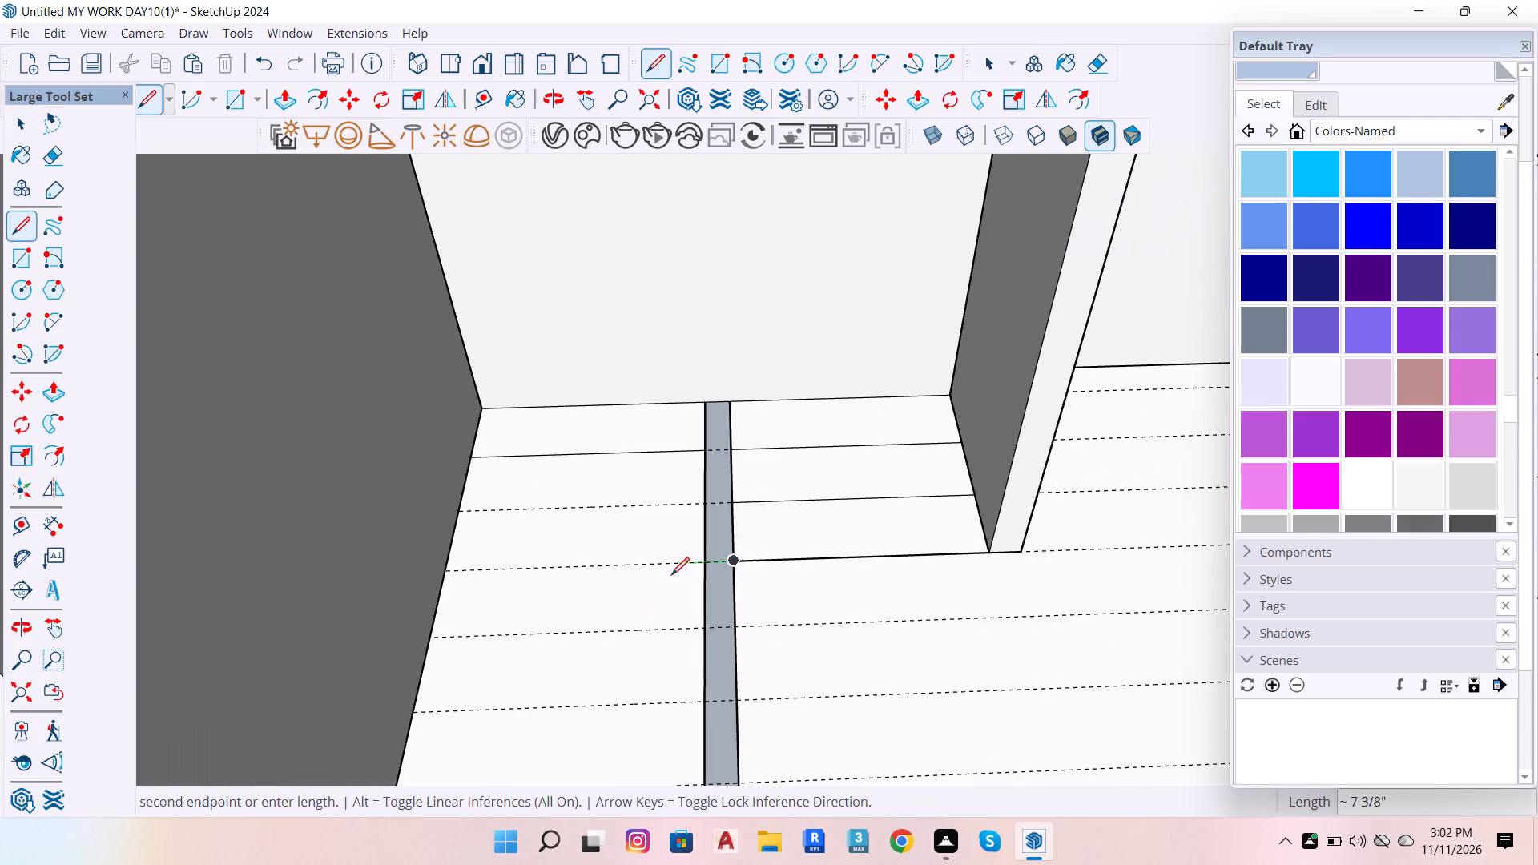
{"action": "scroll", "coordinate": [707, 537], "scroll_direction": "up", "scroll_amount": 5}
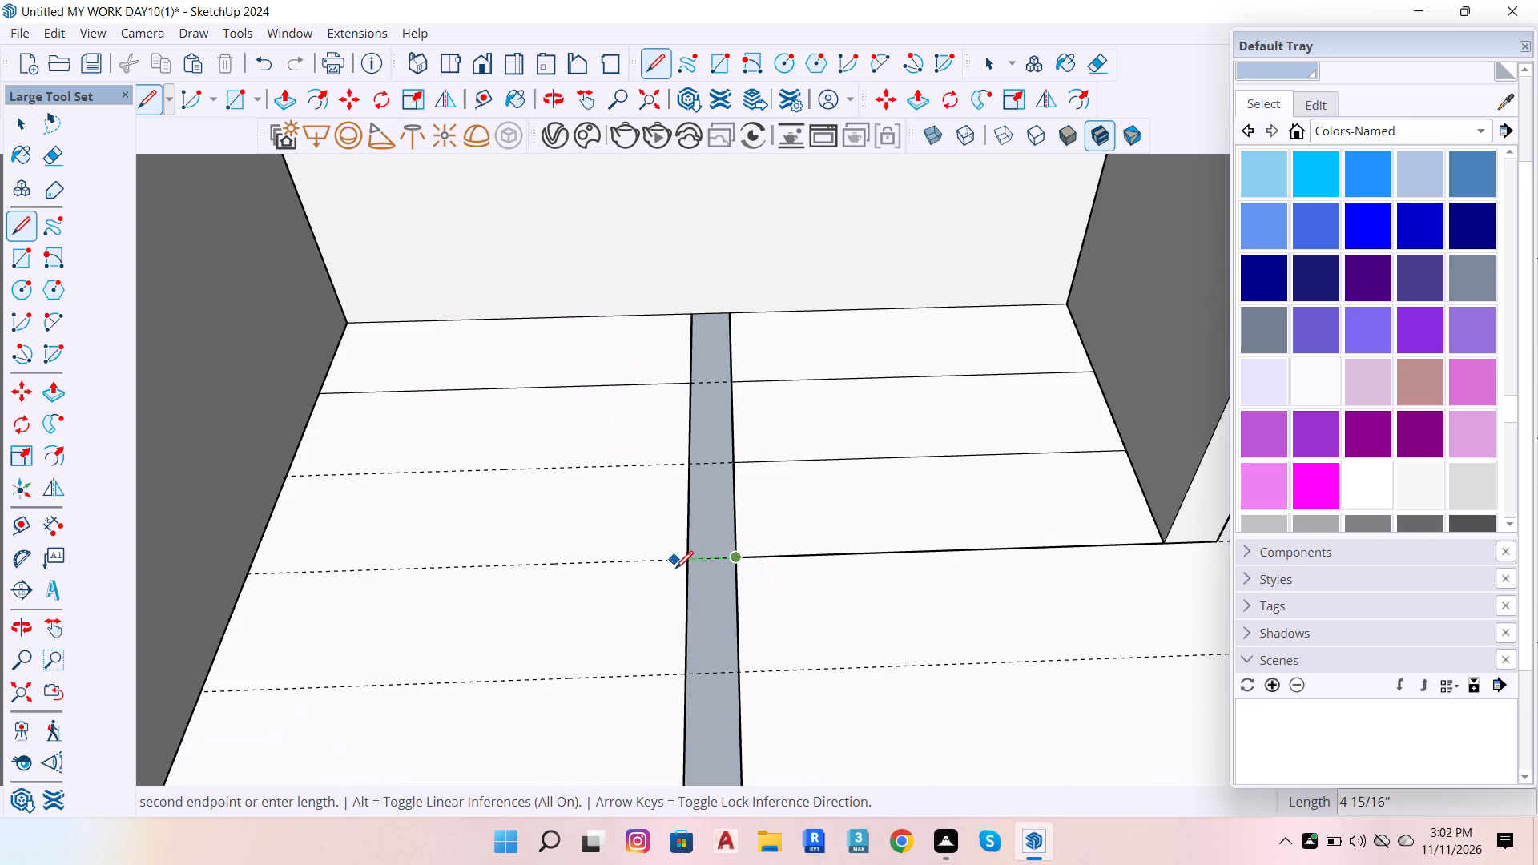
{"action": "left_click", "coordinate": [689, 561]}
{"action": "scroll", "coordinate": [729, 549], "scroll_direction": "up", "scroll_amount": 5}
{"action": "scroll", "coordinate": [728, 605], "scroll_direction": "down", "scroll_amount": 6}
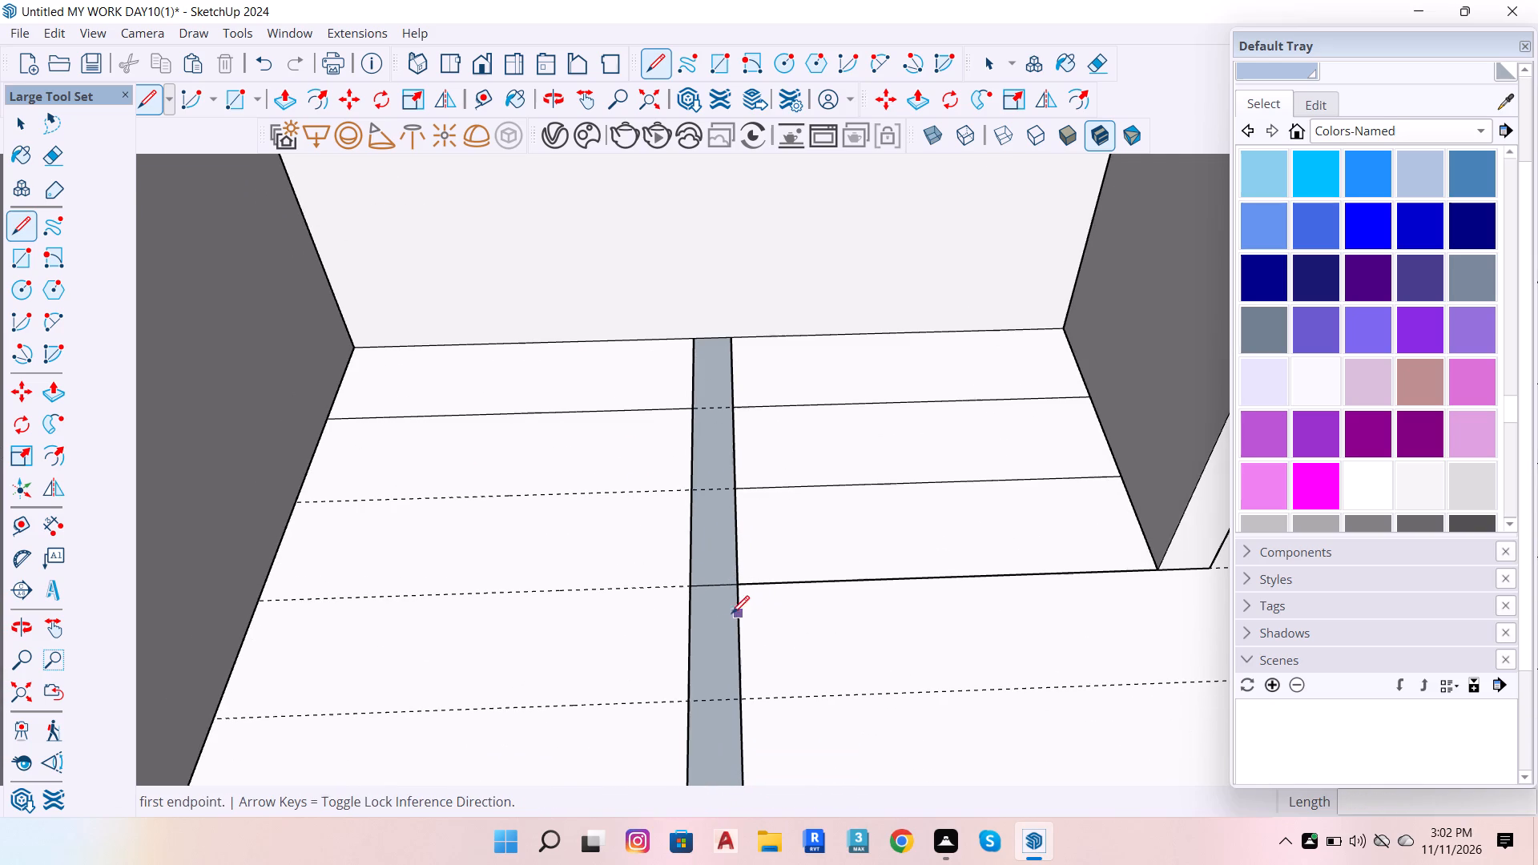
Draw lines from the long wall along the second guide line across the strip, 3' 4", and along the third to the strip, 3'.
{"action": "left_click", "coordinate": [301, 506]}
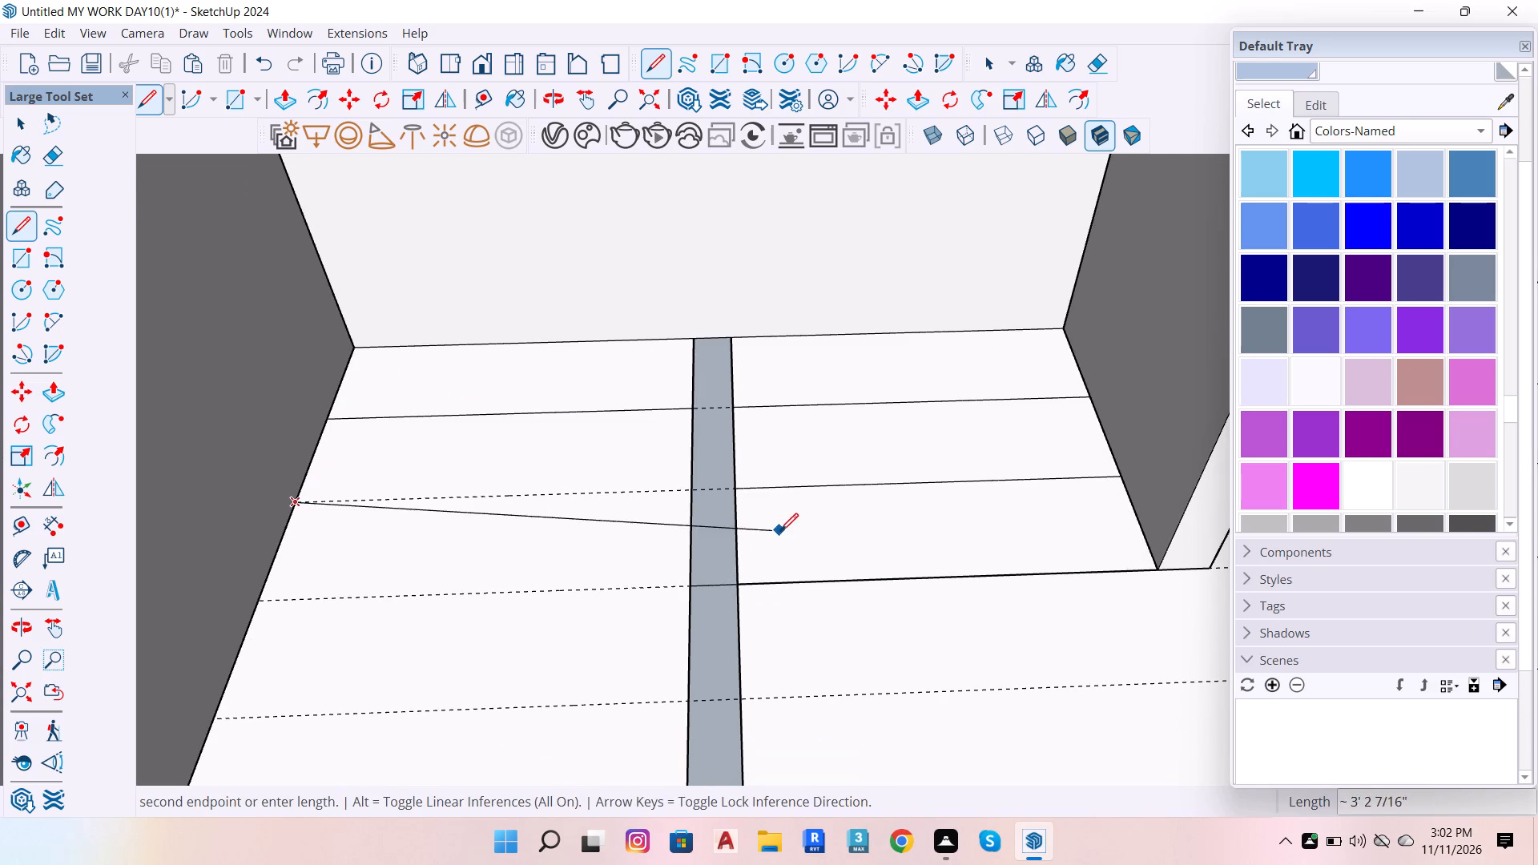
{"action": "left_click", "coordinate": [738, 488]}
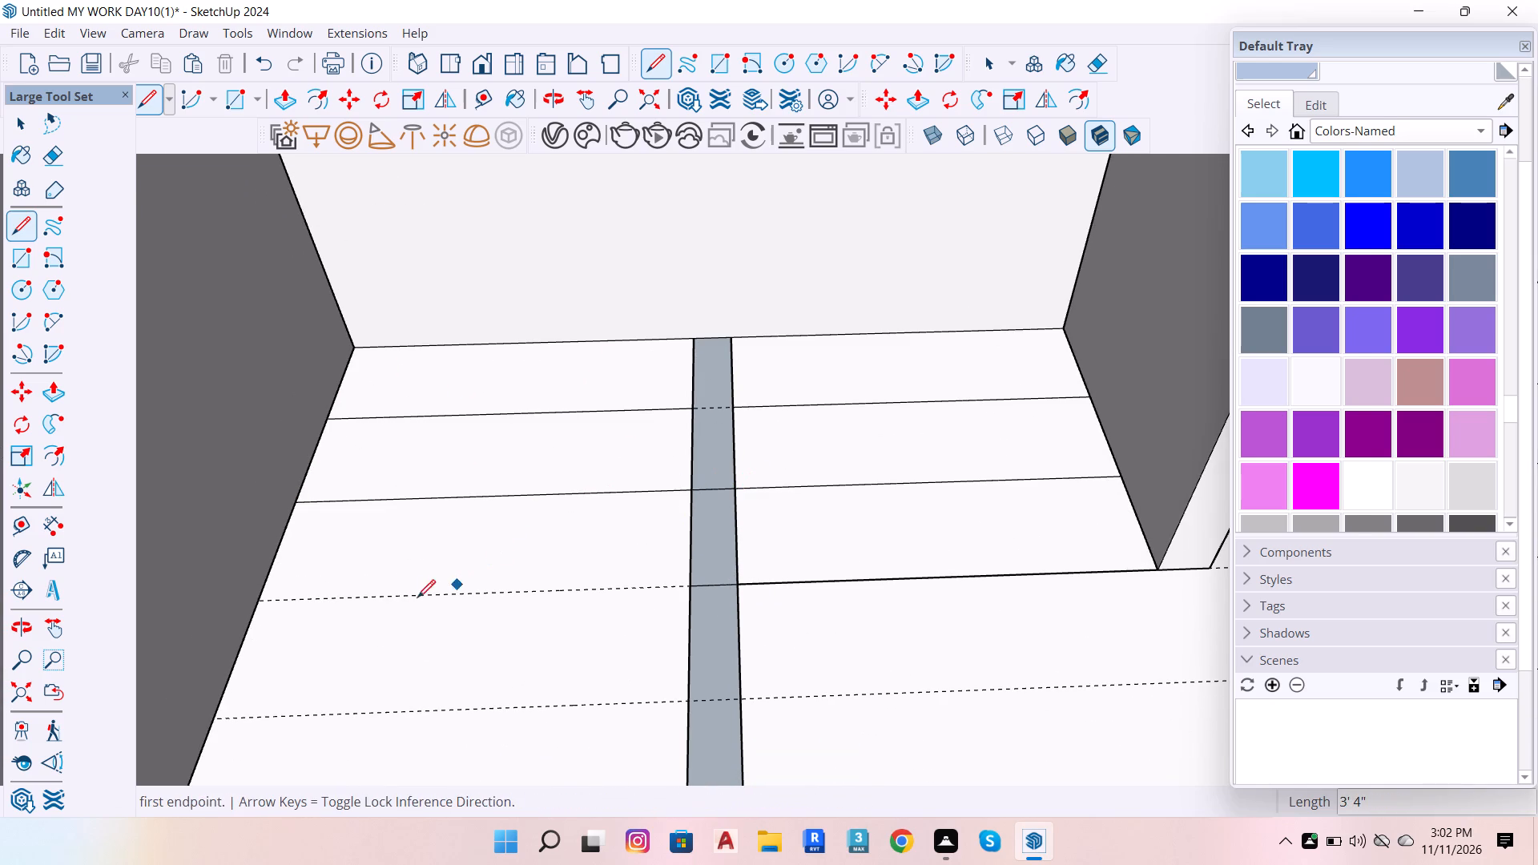
{"action": "left_click", "coordinate": [255, 603]}
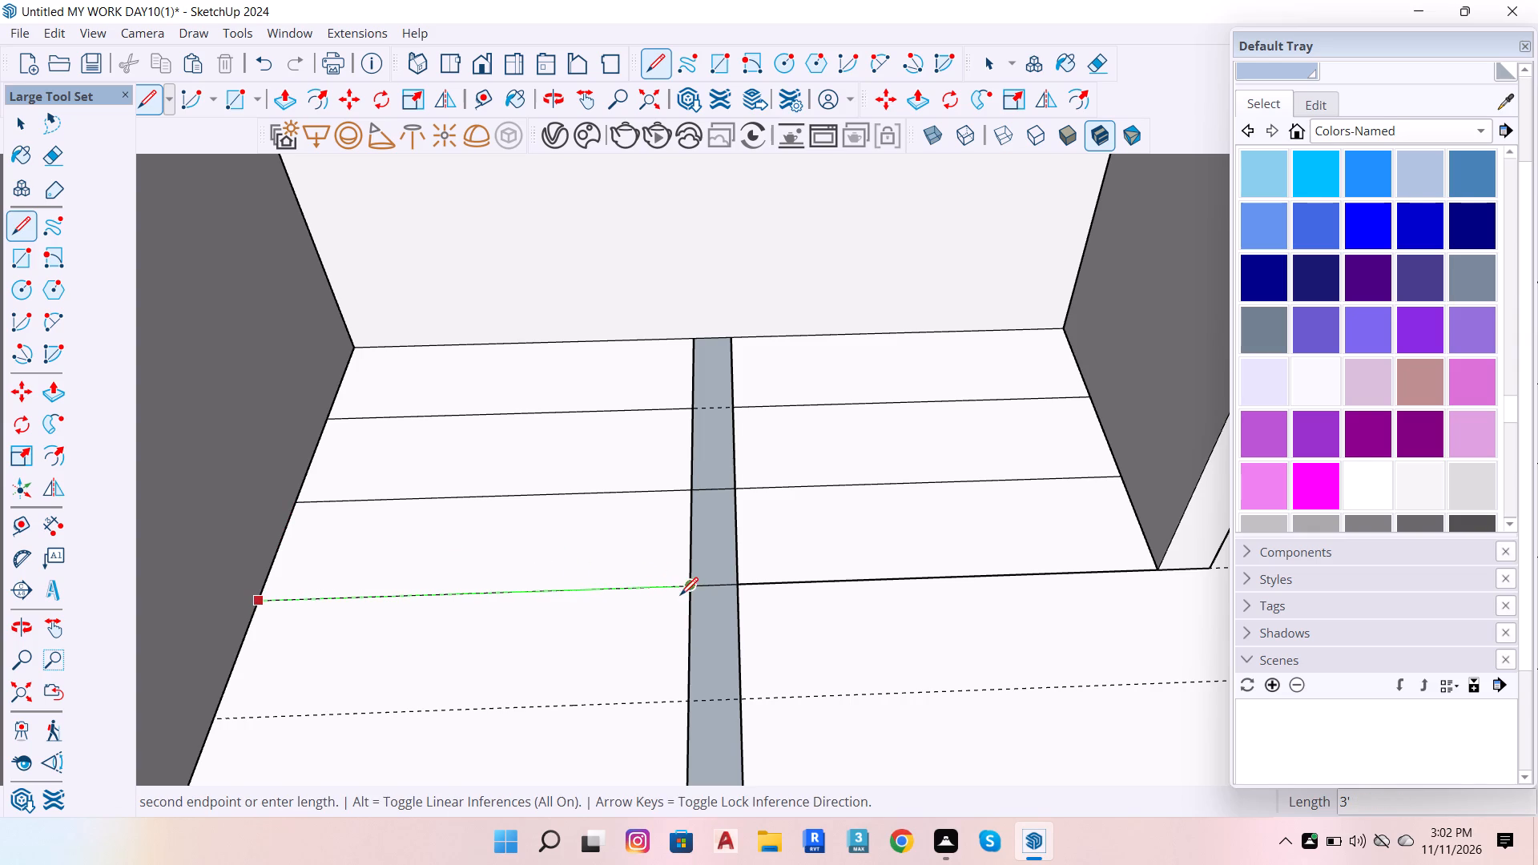
{"action": "left_click", "coordinate": [696, 585]}
Draw 3' lines from the long wall to the thin strip's edge along the fourth, fifth and sixth guide lines.
{"action": "scroll", "coordinate": [752, 504], "scroll_direction": "down", "scroll_amount": 7}
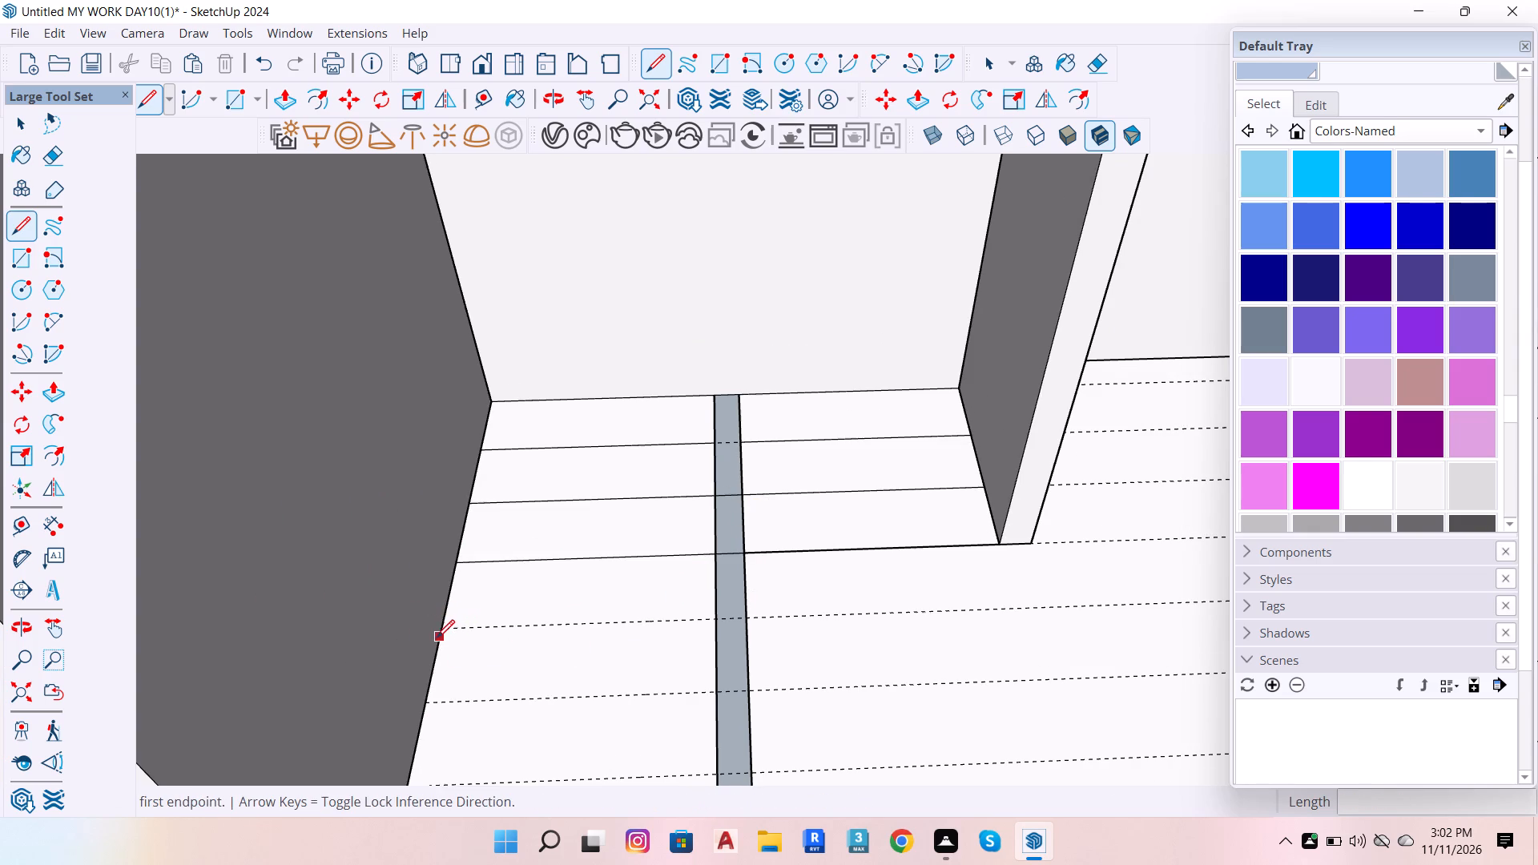
{"action": "left_click", "coordinate": [445, 632]}
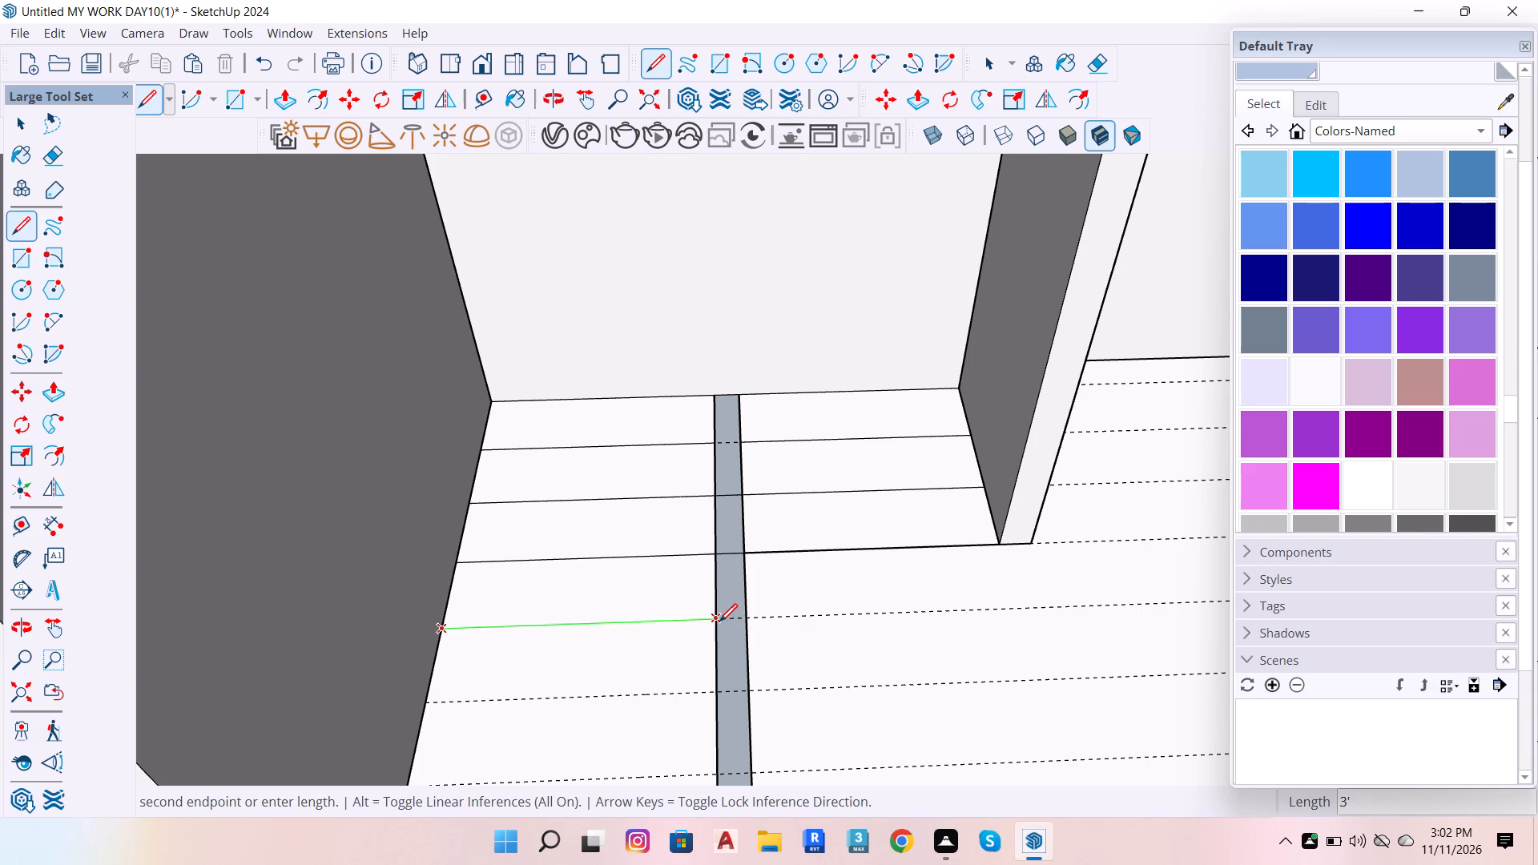
{"action": "left_click", "coordinate": [718, 621]}
{"action": "scroll", "coordinate": [792, 475], "scroll_direction": "down", "scroll_amount": 6}
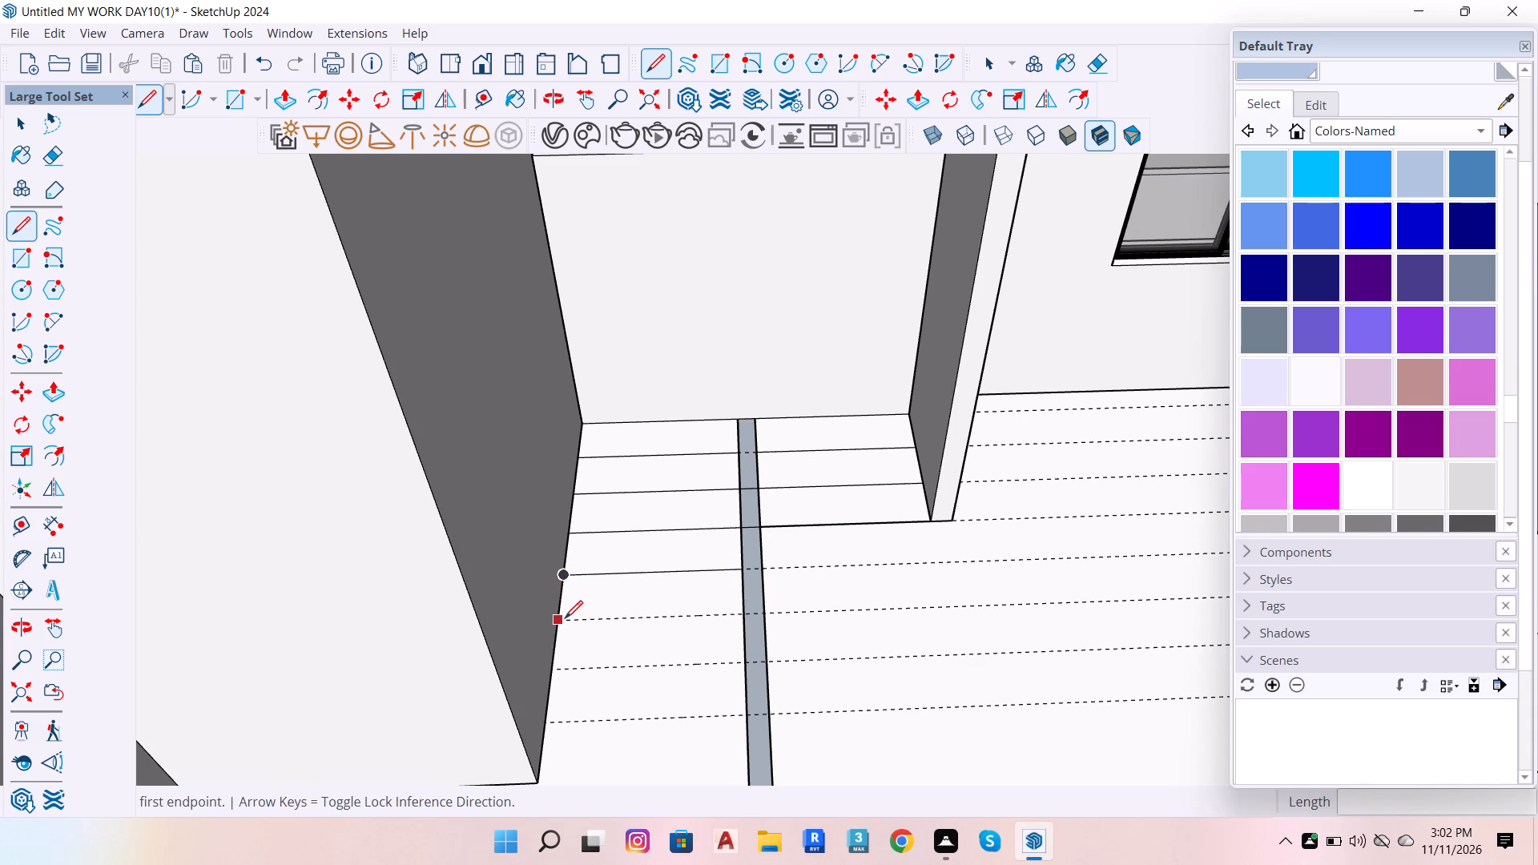
{"action": "left_click", "coordinate": [567, 619]}
{"action": "left_click", "coordinate": [747, 616]}
{"action": "left_click", "coordinate": [558, 667]}
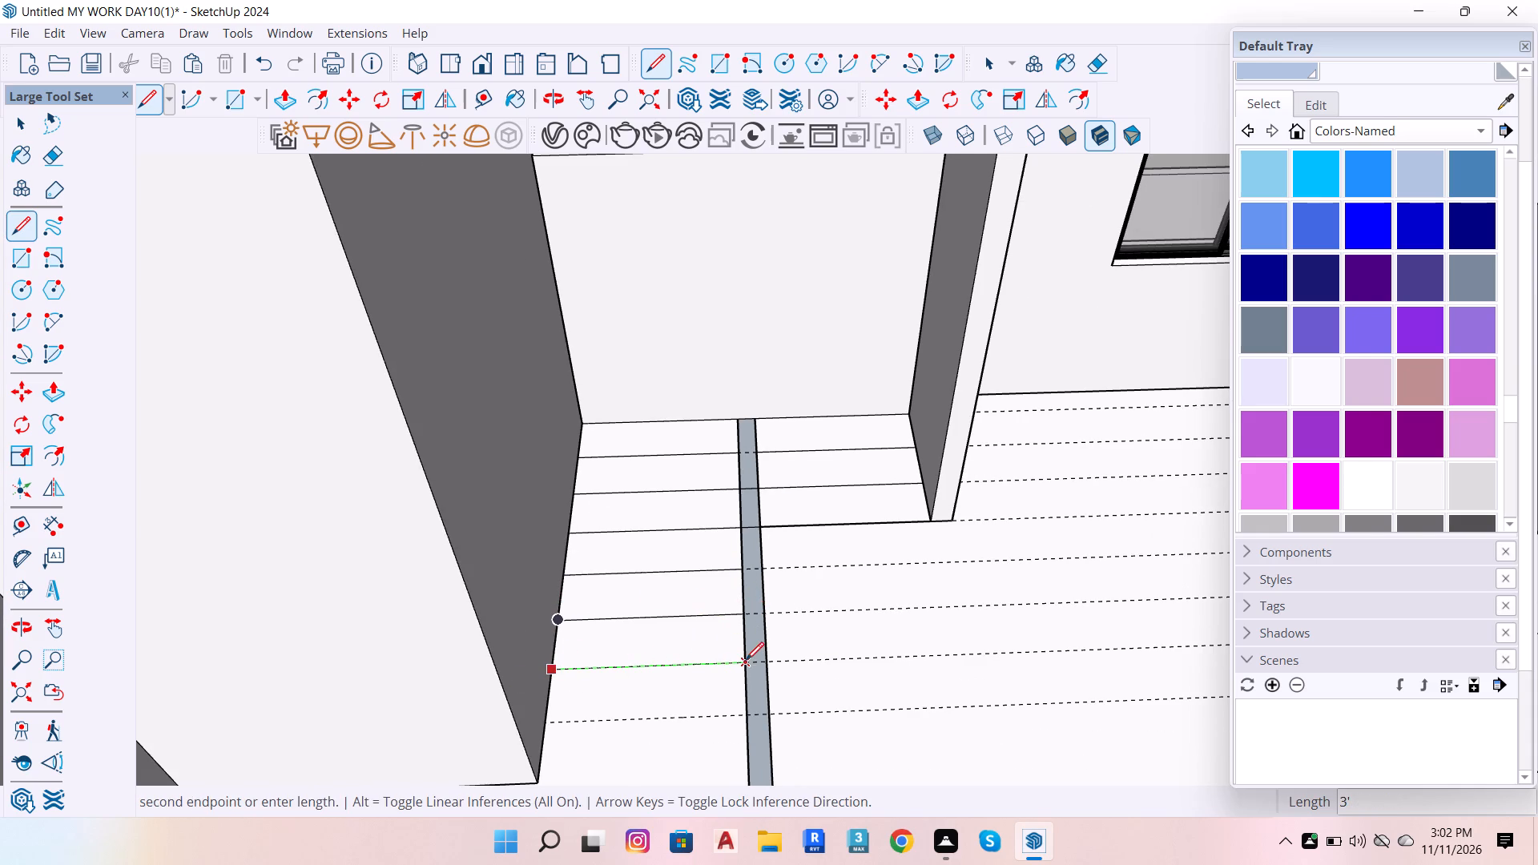
{"action": "left_click_drag", "start_coordinate": [746, 661], "coordinate": [732, 658]}
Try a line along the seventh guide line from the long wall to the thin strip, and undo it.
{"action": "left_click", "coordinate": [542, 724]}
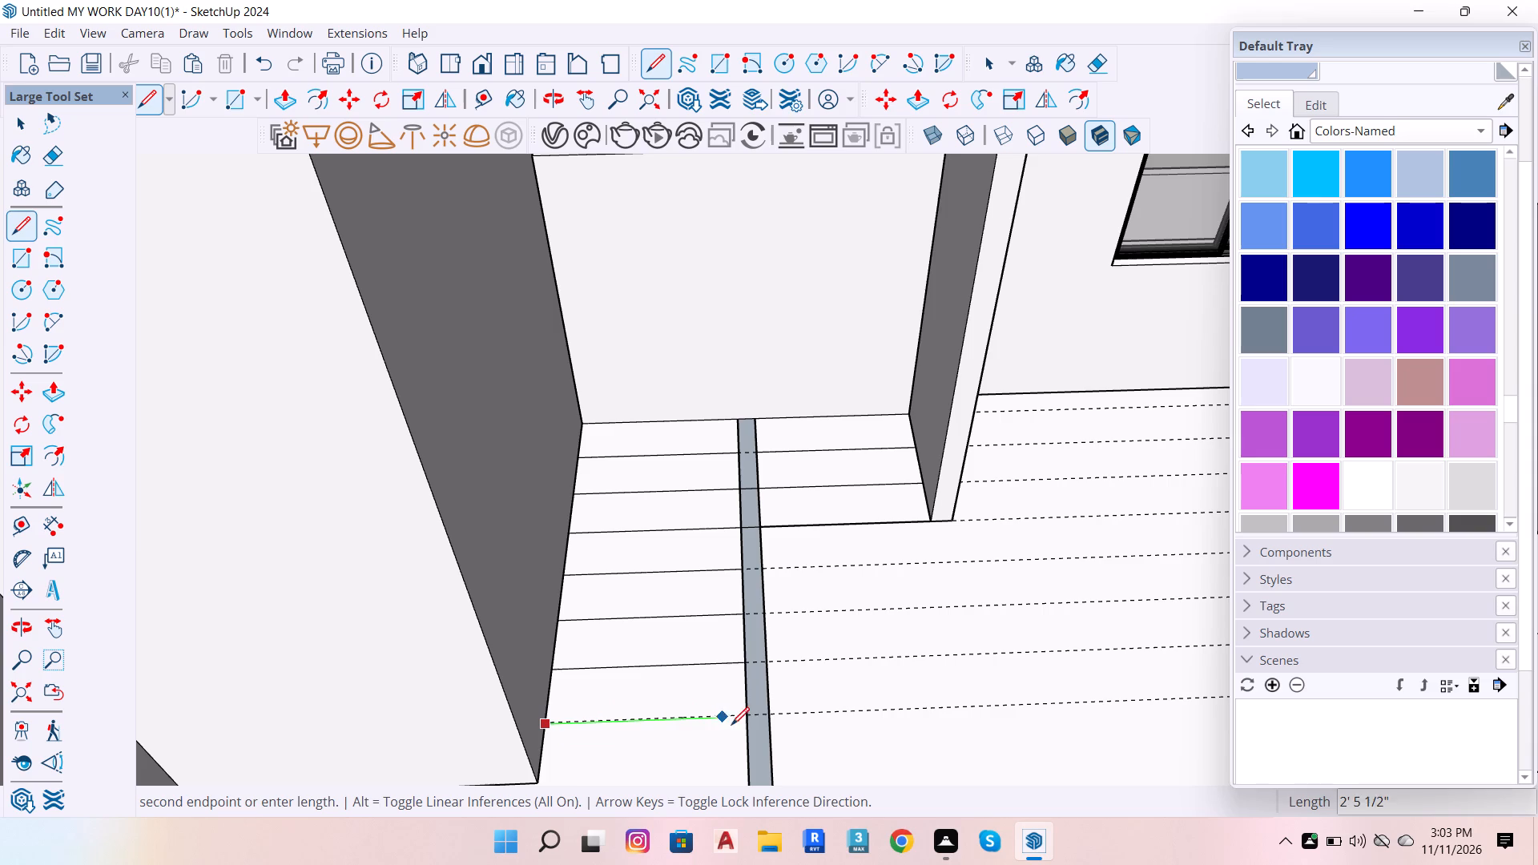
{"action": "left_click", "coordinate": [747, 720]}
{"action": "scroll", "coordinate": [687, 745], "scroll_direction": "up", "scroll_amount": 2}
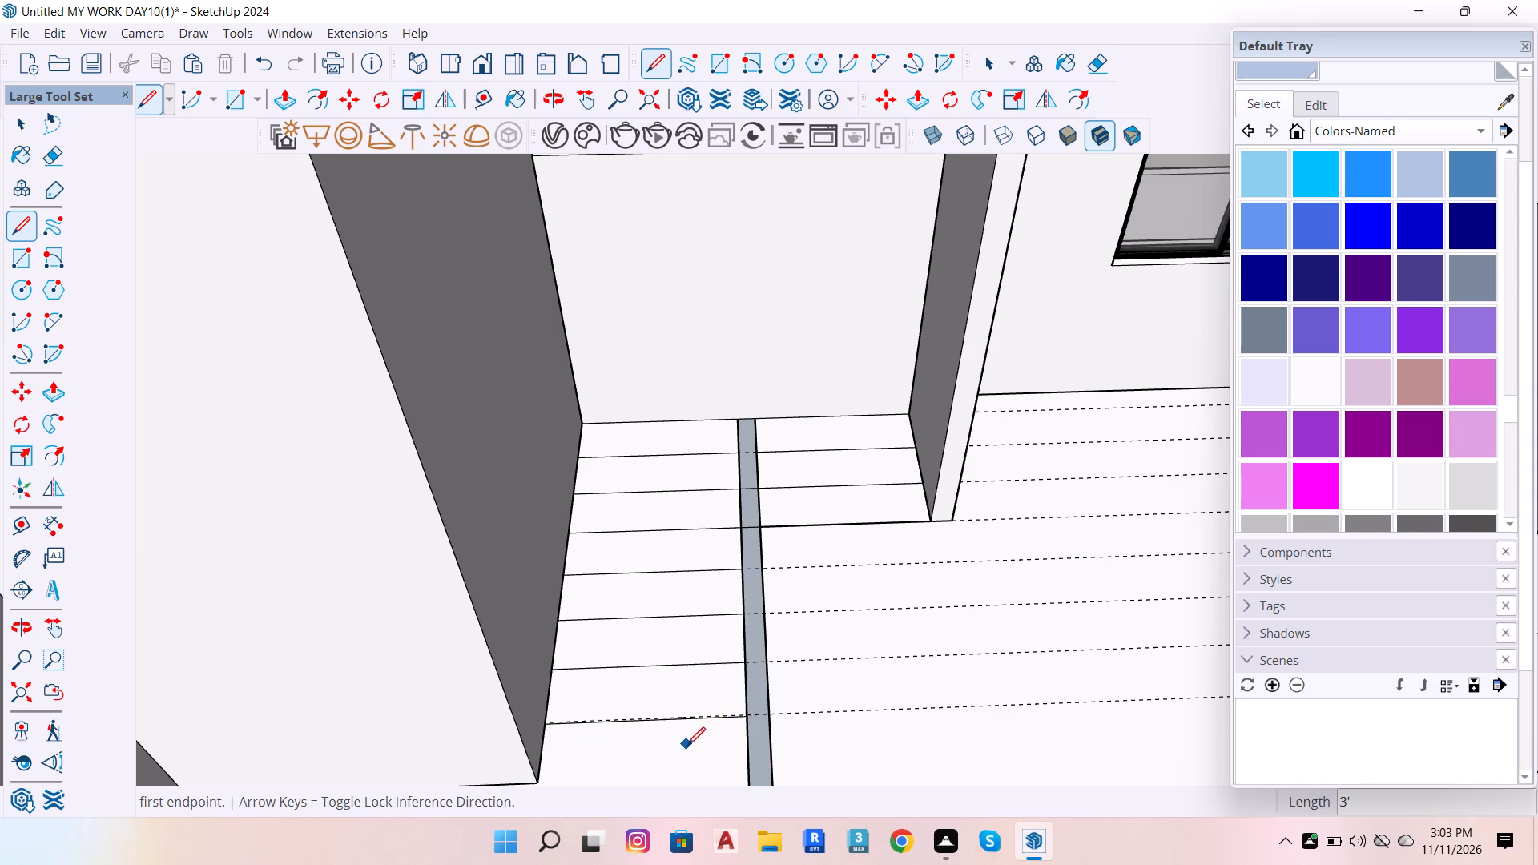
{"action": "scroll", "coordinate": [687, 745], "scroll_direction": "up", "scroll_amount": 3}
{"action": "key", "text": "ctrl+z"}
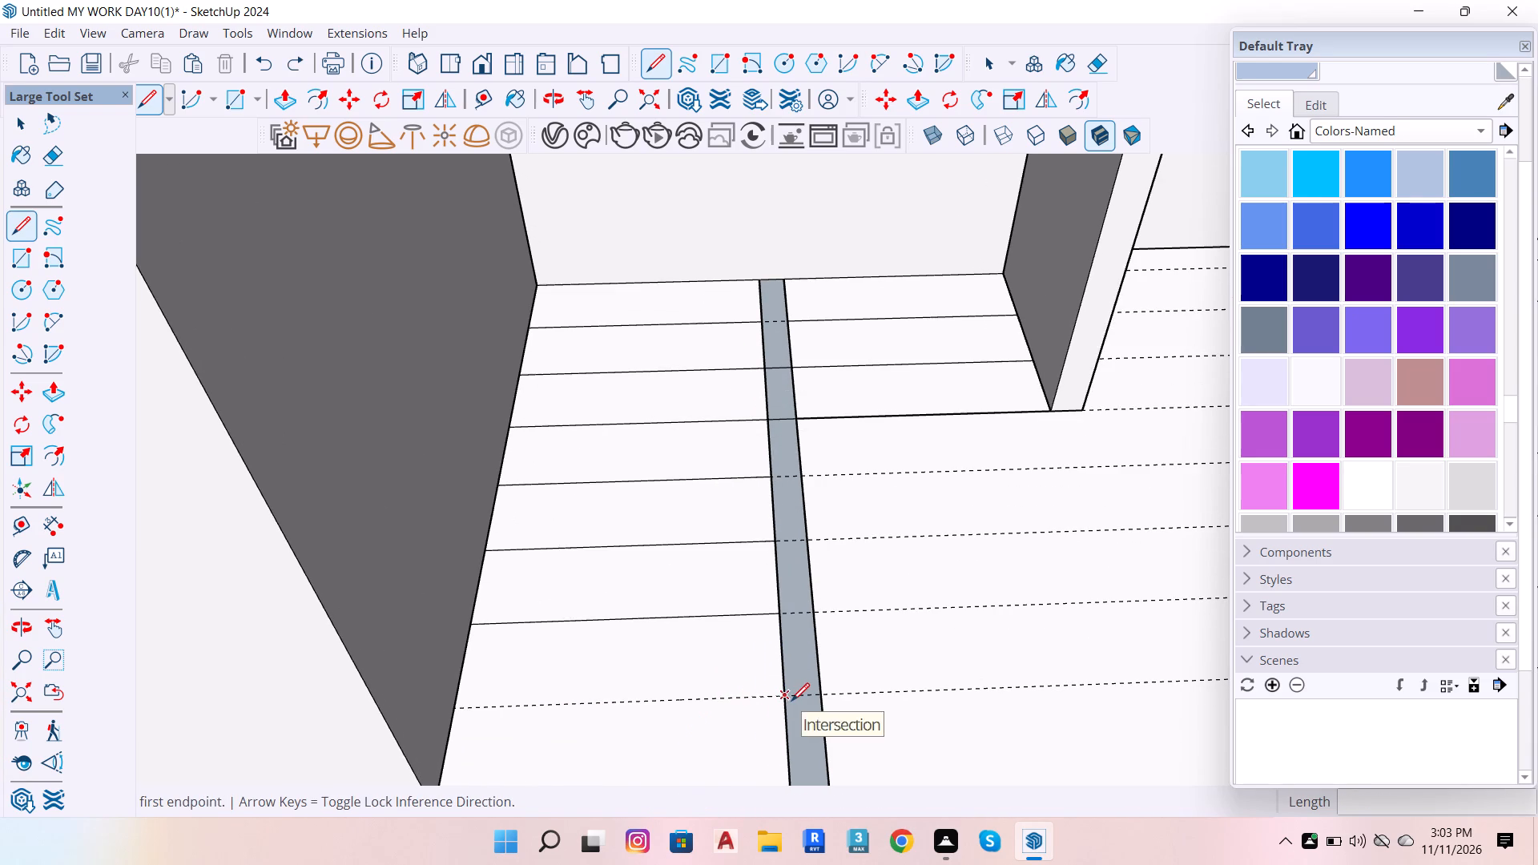
Draw a 3' line along the seventh guide line from the thin strip's edge to the long wall.
{"action": "left_click", "coordinate": [791, 701]}
{"action": "left_click", "coordinate": [460, 703]}
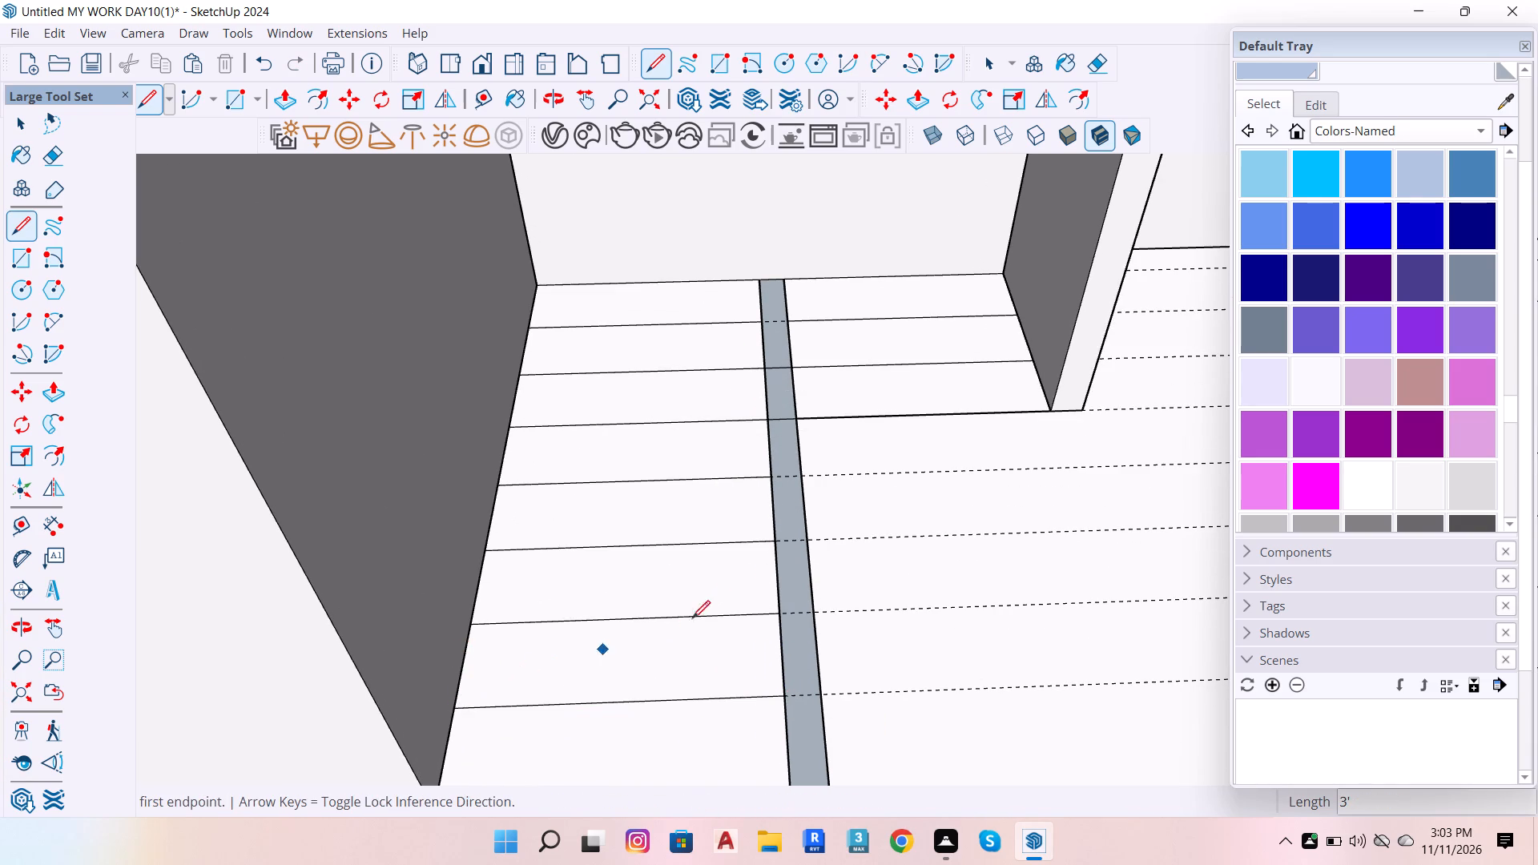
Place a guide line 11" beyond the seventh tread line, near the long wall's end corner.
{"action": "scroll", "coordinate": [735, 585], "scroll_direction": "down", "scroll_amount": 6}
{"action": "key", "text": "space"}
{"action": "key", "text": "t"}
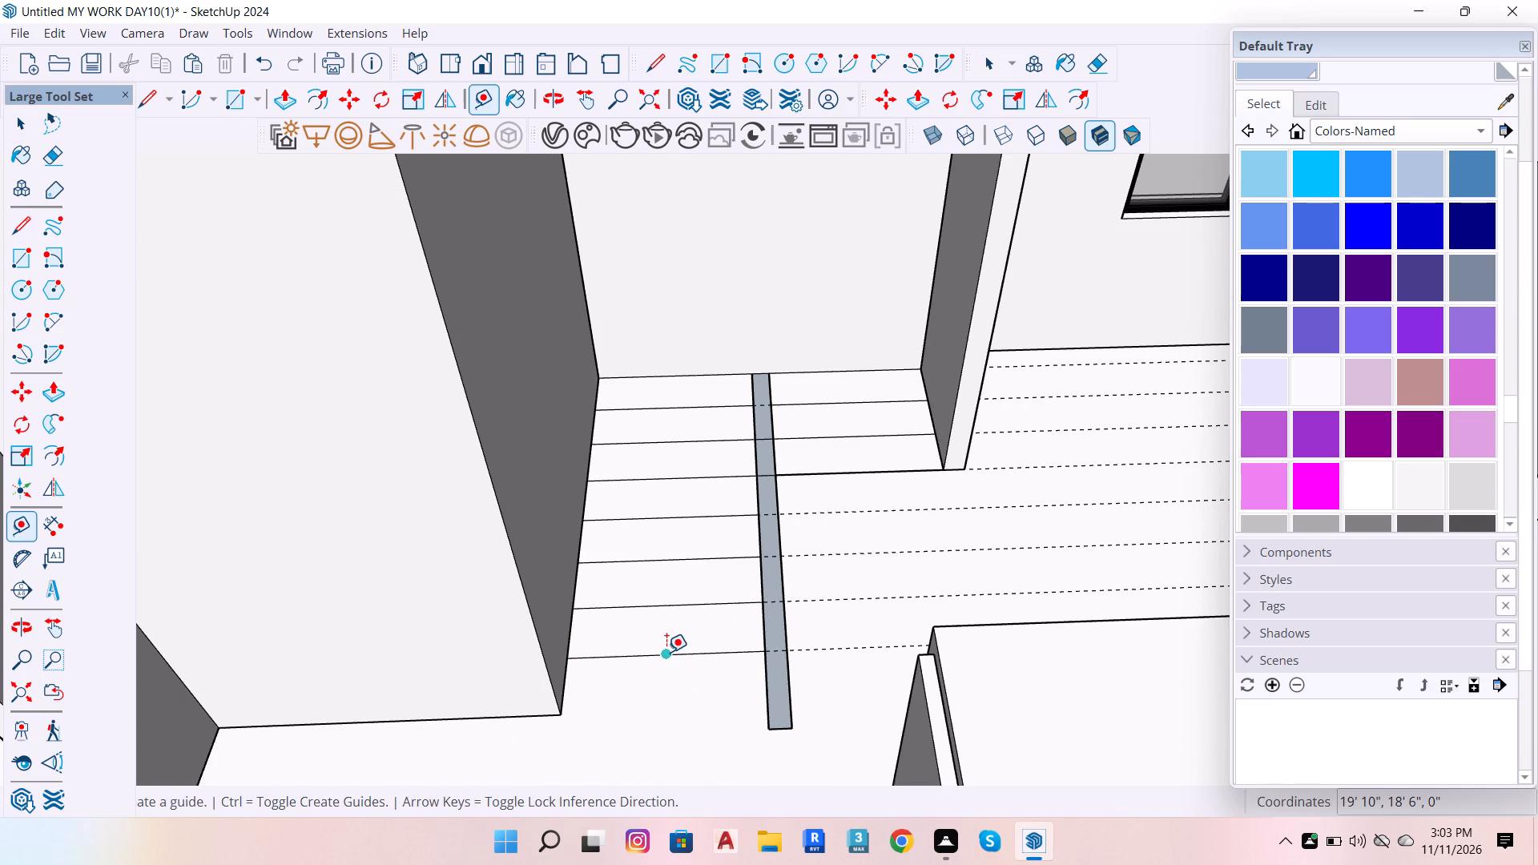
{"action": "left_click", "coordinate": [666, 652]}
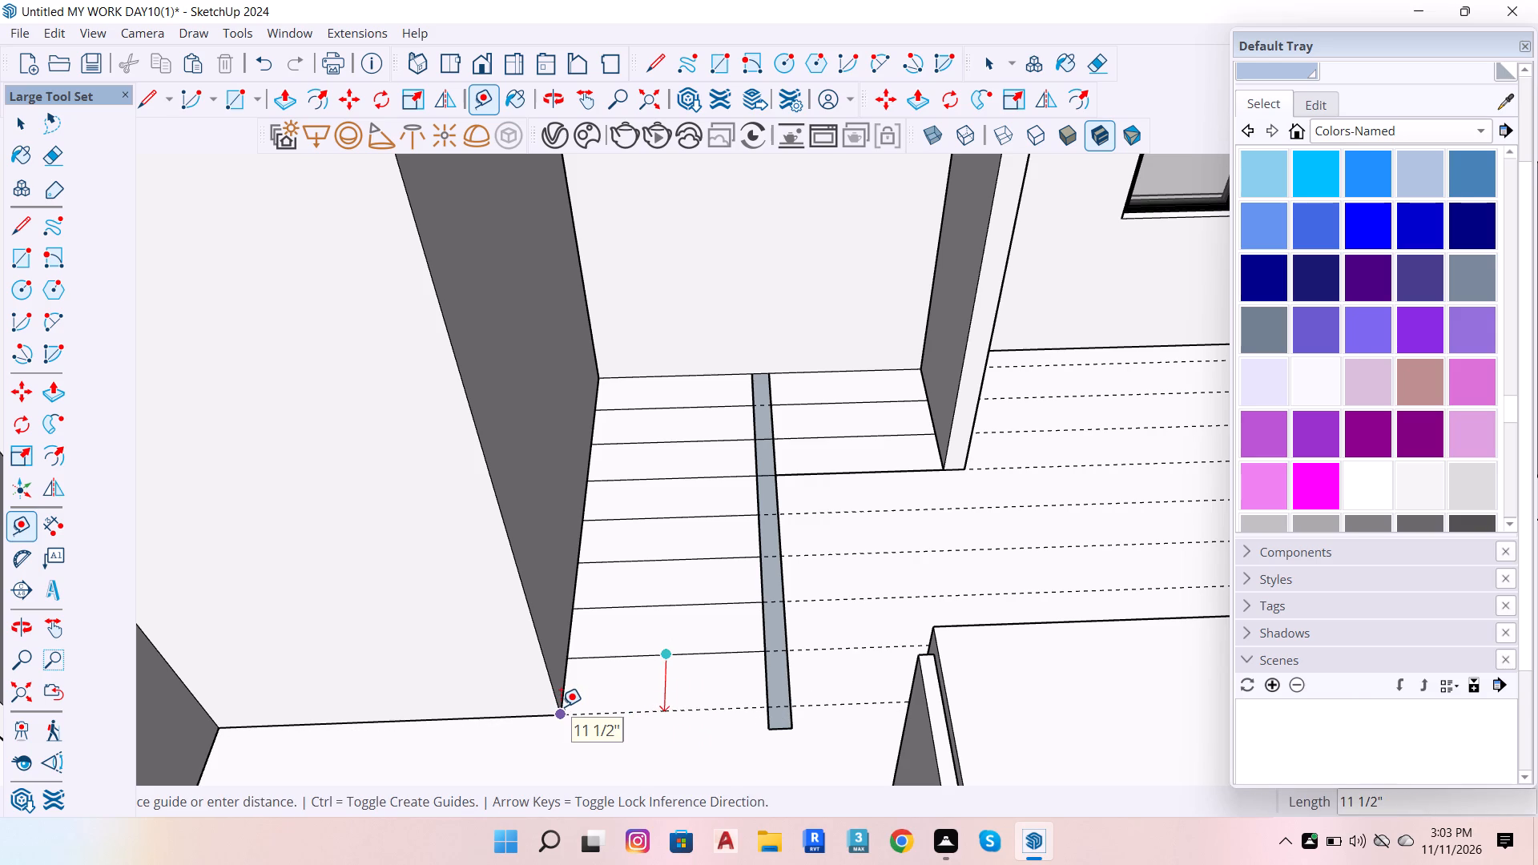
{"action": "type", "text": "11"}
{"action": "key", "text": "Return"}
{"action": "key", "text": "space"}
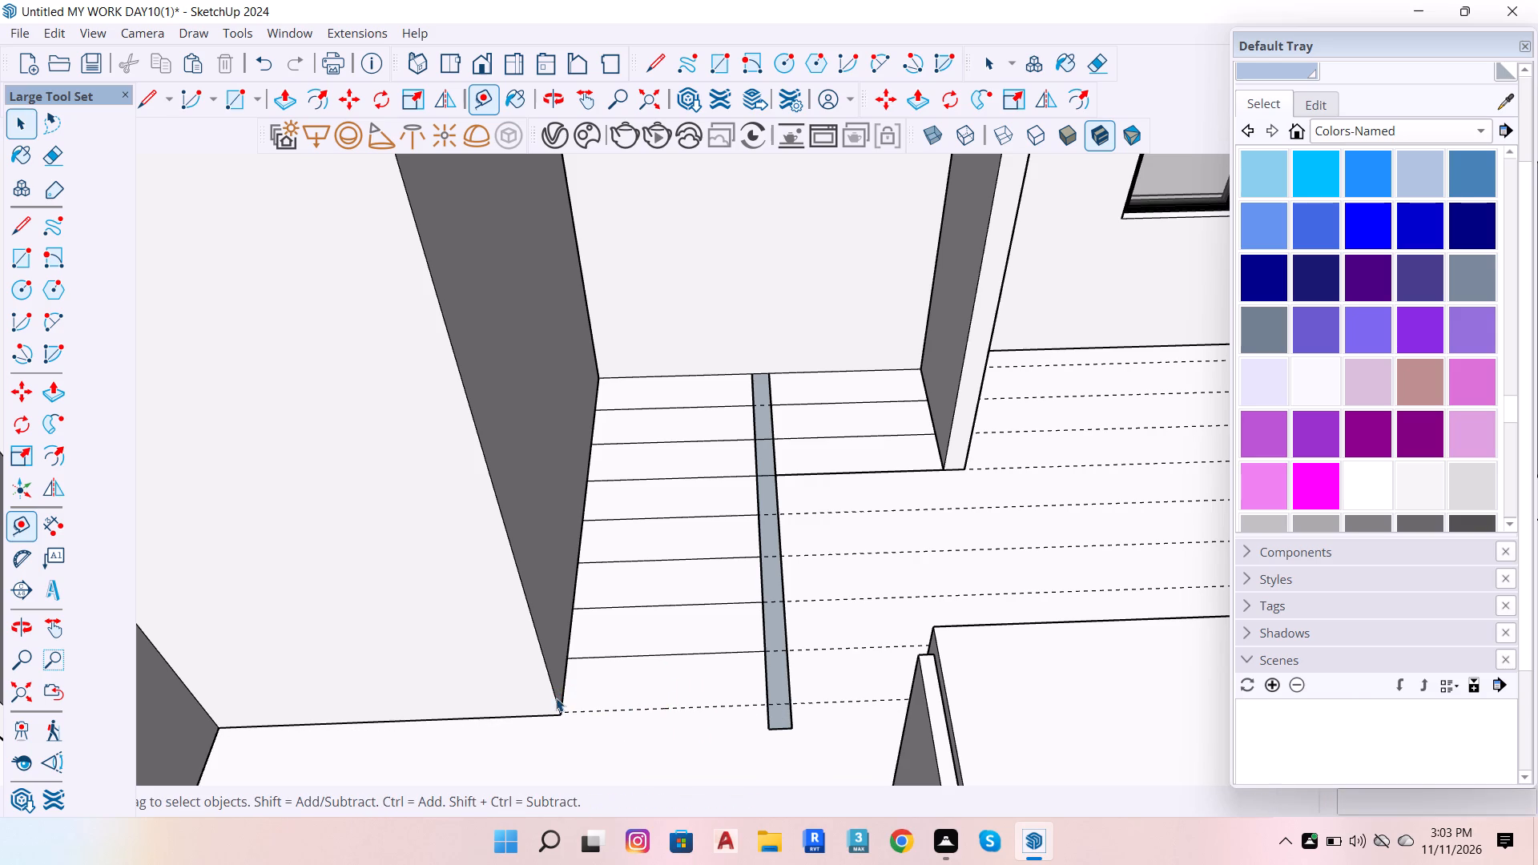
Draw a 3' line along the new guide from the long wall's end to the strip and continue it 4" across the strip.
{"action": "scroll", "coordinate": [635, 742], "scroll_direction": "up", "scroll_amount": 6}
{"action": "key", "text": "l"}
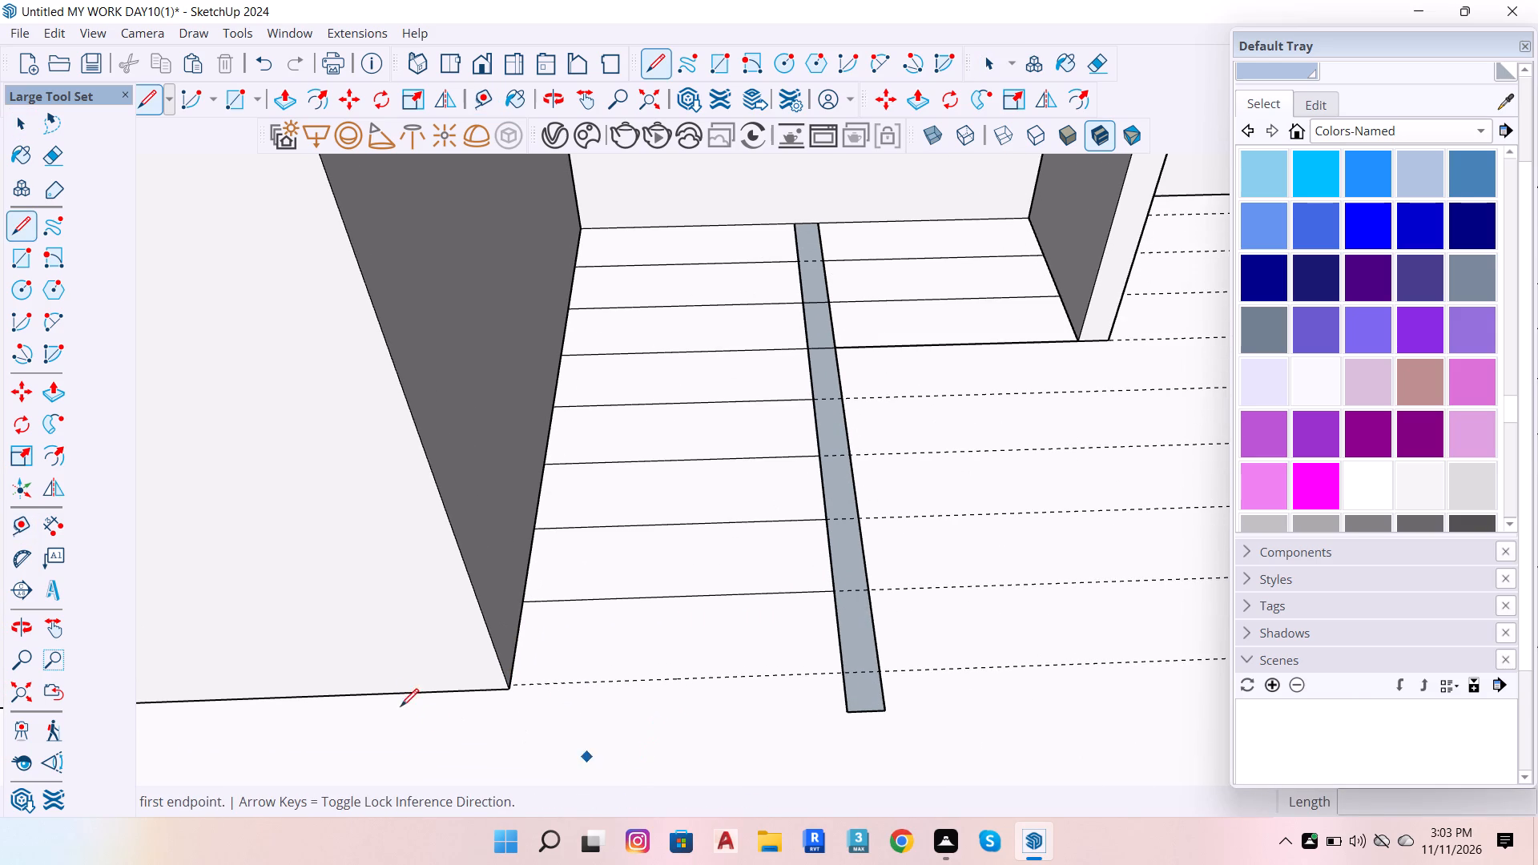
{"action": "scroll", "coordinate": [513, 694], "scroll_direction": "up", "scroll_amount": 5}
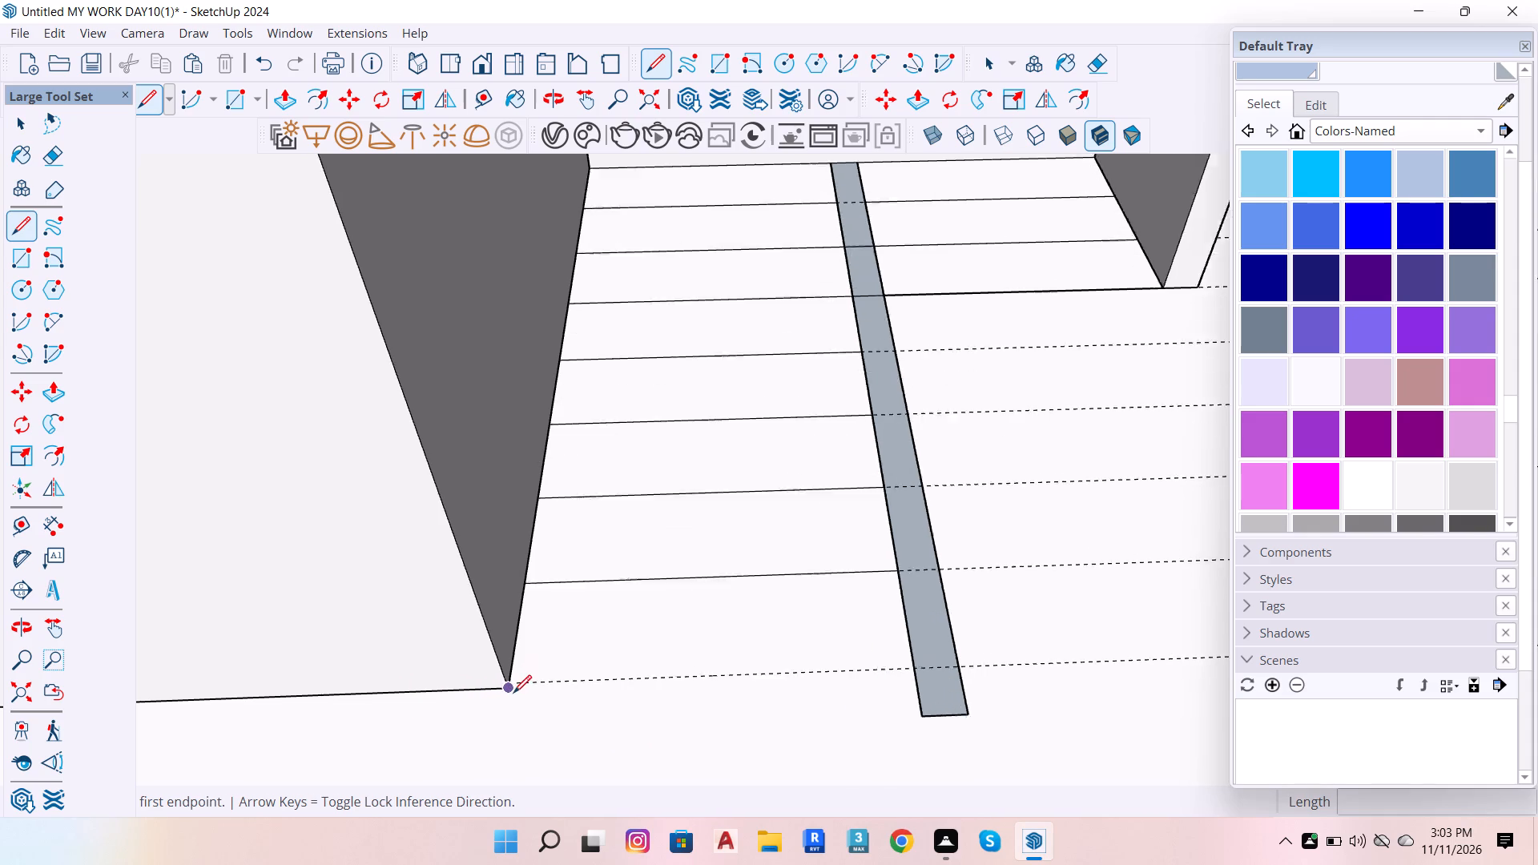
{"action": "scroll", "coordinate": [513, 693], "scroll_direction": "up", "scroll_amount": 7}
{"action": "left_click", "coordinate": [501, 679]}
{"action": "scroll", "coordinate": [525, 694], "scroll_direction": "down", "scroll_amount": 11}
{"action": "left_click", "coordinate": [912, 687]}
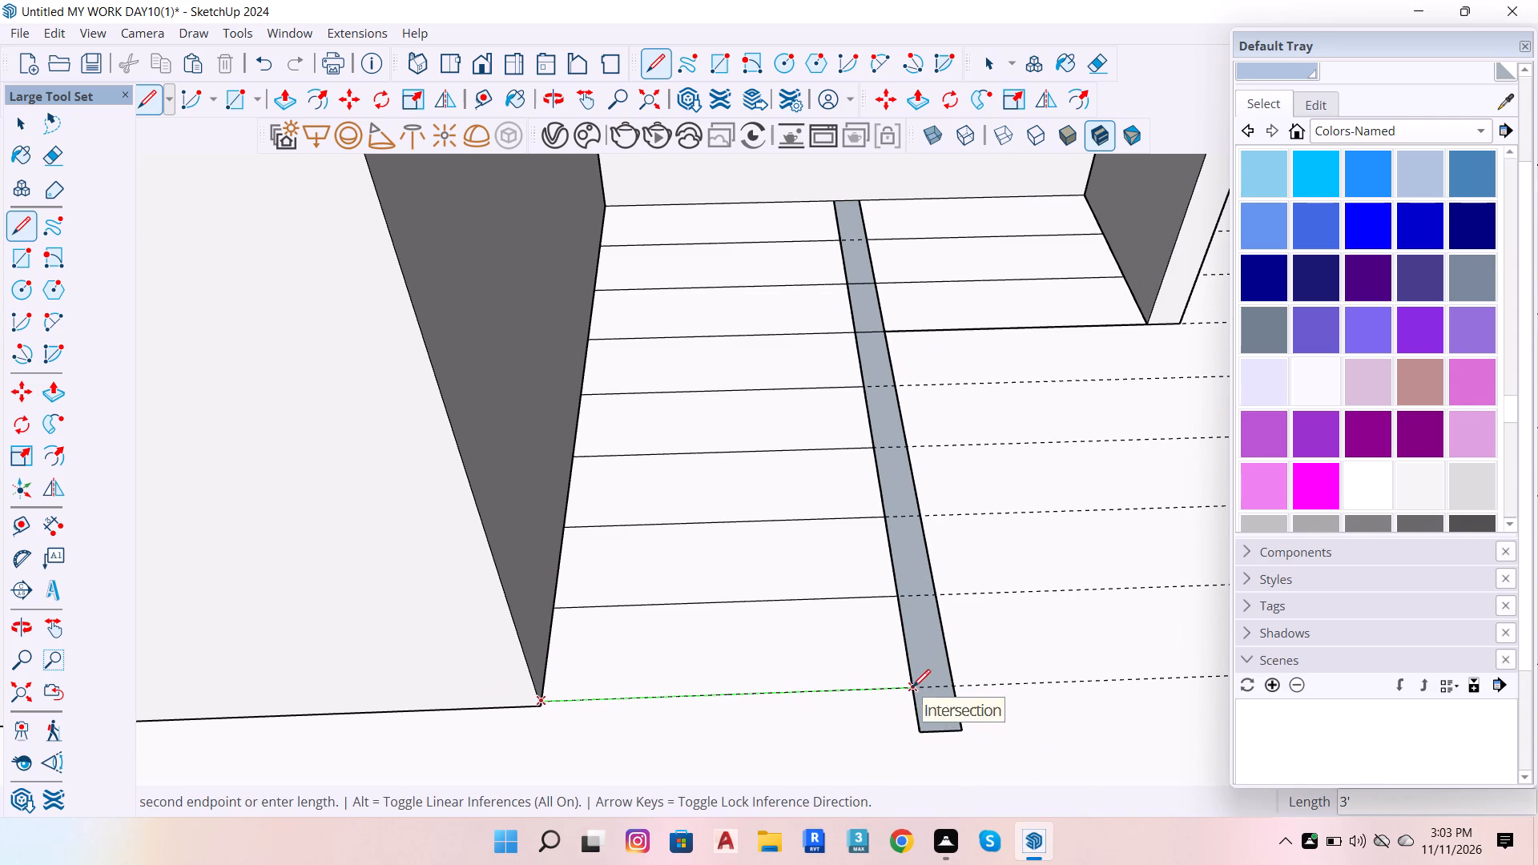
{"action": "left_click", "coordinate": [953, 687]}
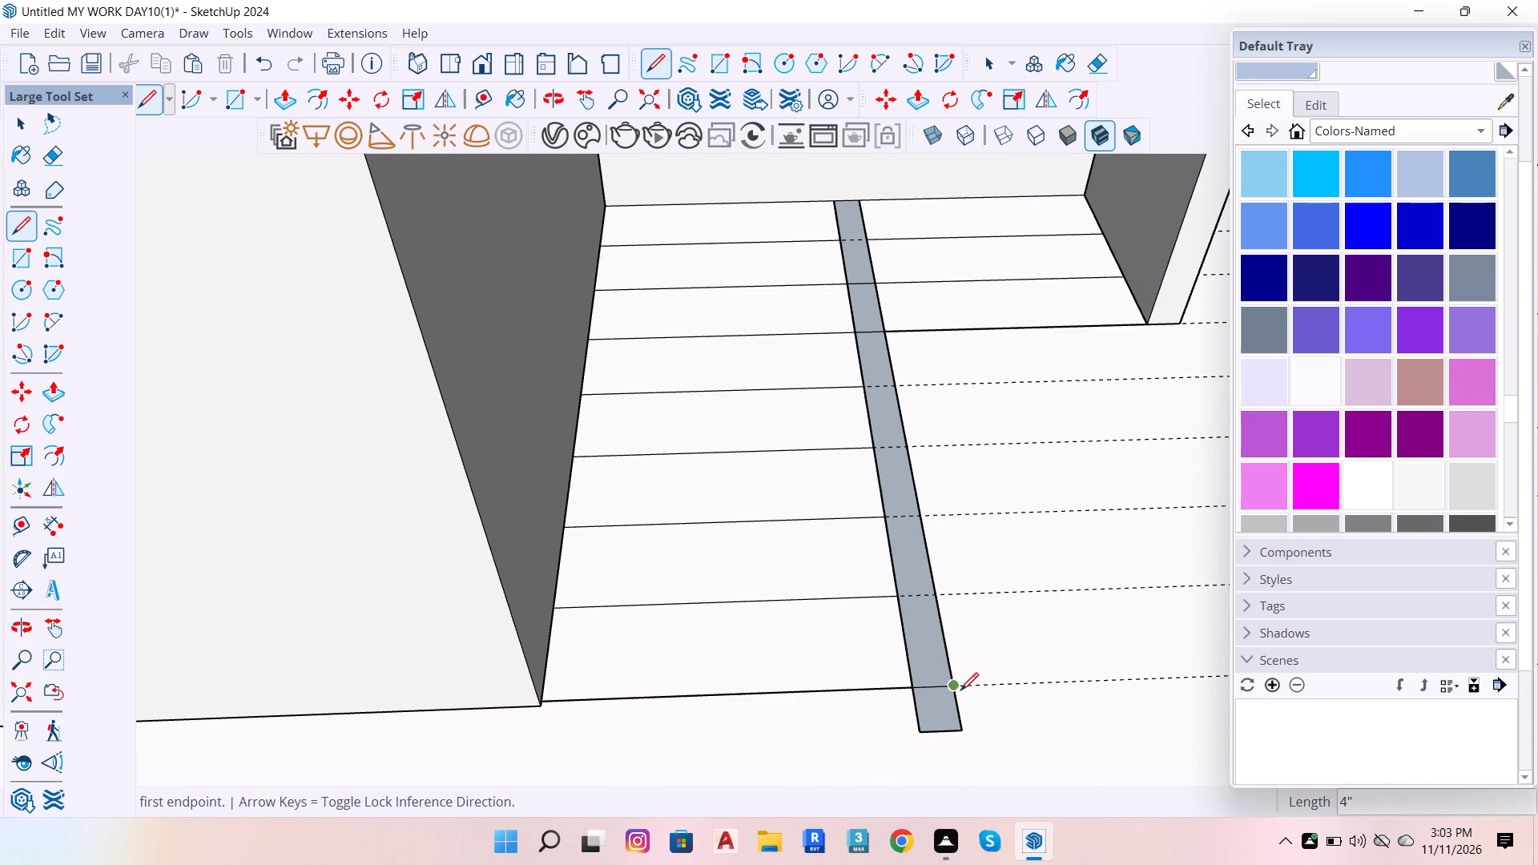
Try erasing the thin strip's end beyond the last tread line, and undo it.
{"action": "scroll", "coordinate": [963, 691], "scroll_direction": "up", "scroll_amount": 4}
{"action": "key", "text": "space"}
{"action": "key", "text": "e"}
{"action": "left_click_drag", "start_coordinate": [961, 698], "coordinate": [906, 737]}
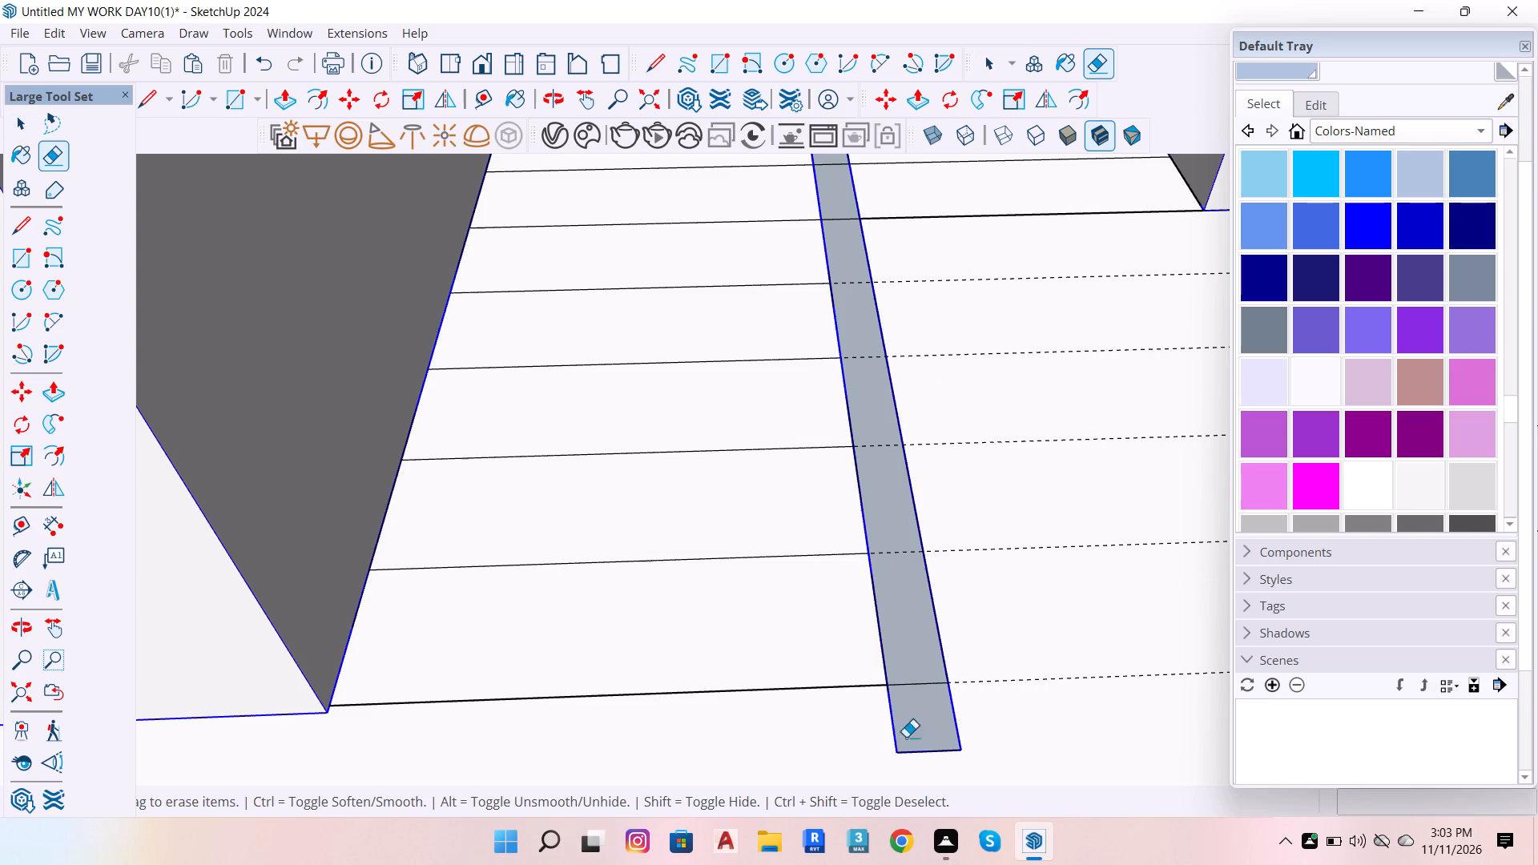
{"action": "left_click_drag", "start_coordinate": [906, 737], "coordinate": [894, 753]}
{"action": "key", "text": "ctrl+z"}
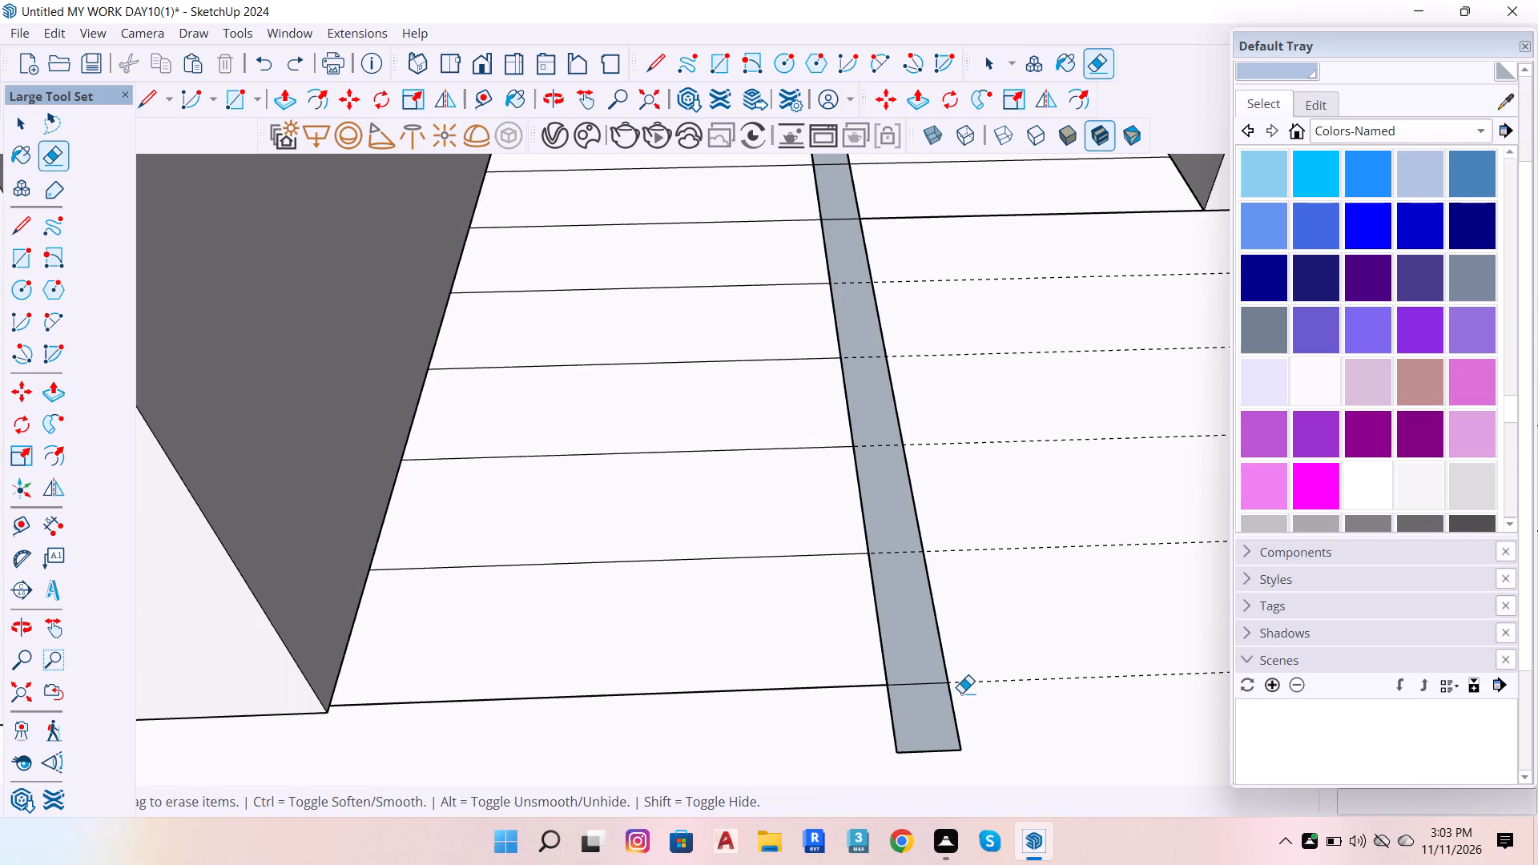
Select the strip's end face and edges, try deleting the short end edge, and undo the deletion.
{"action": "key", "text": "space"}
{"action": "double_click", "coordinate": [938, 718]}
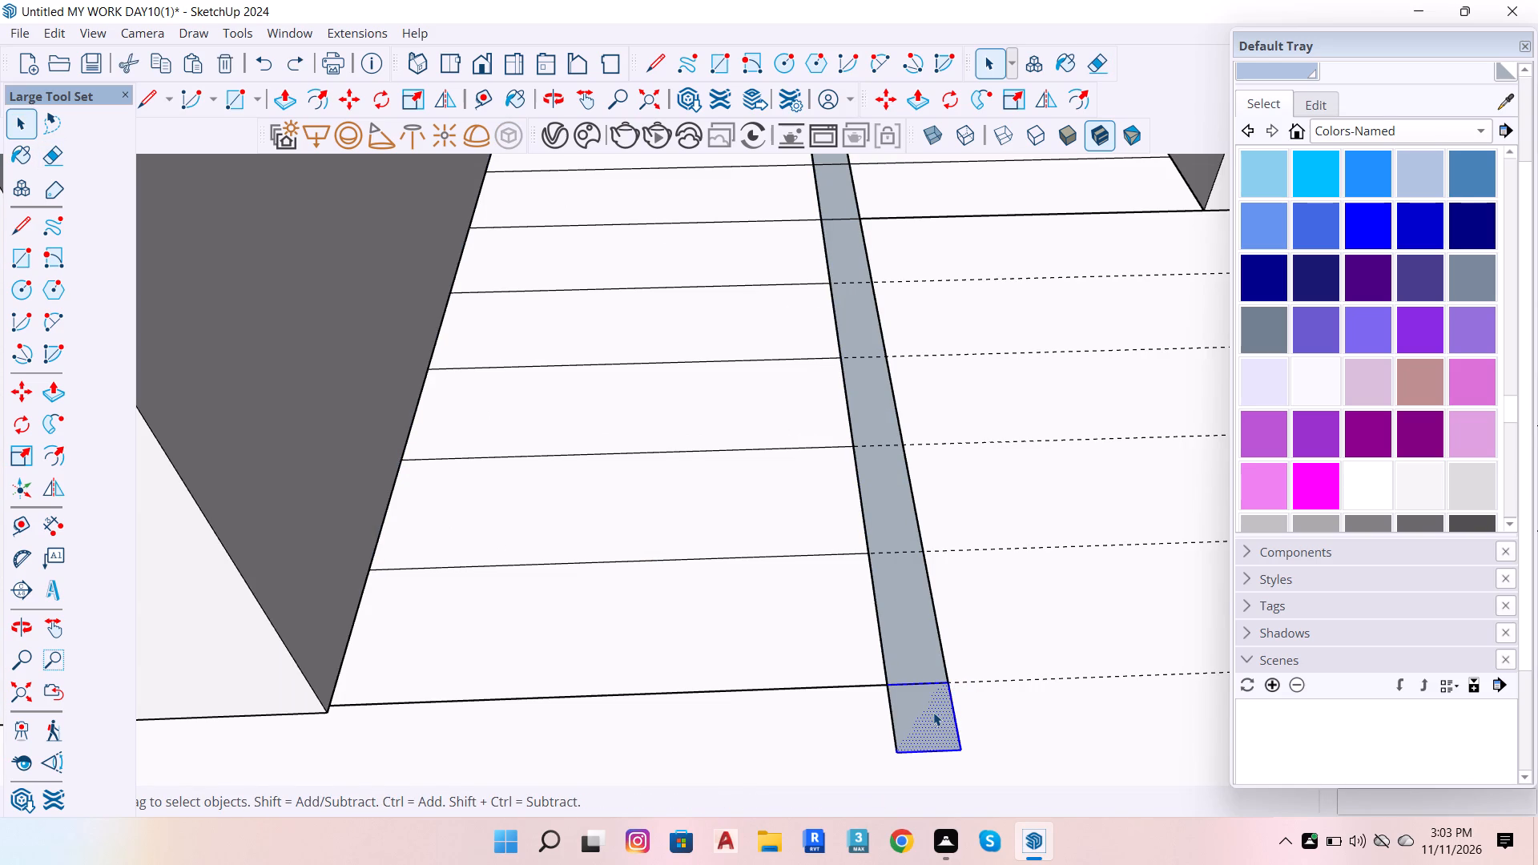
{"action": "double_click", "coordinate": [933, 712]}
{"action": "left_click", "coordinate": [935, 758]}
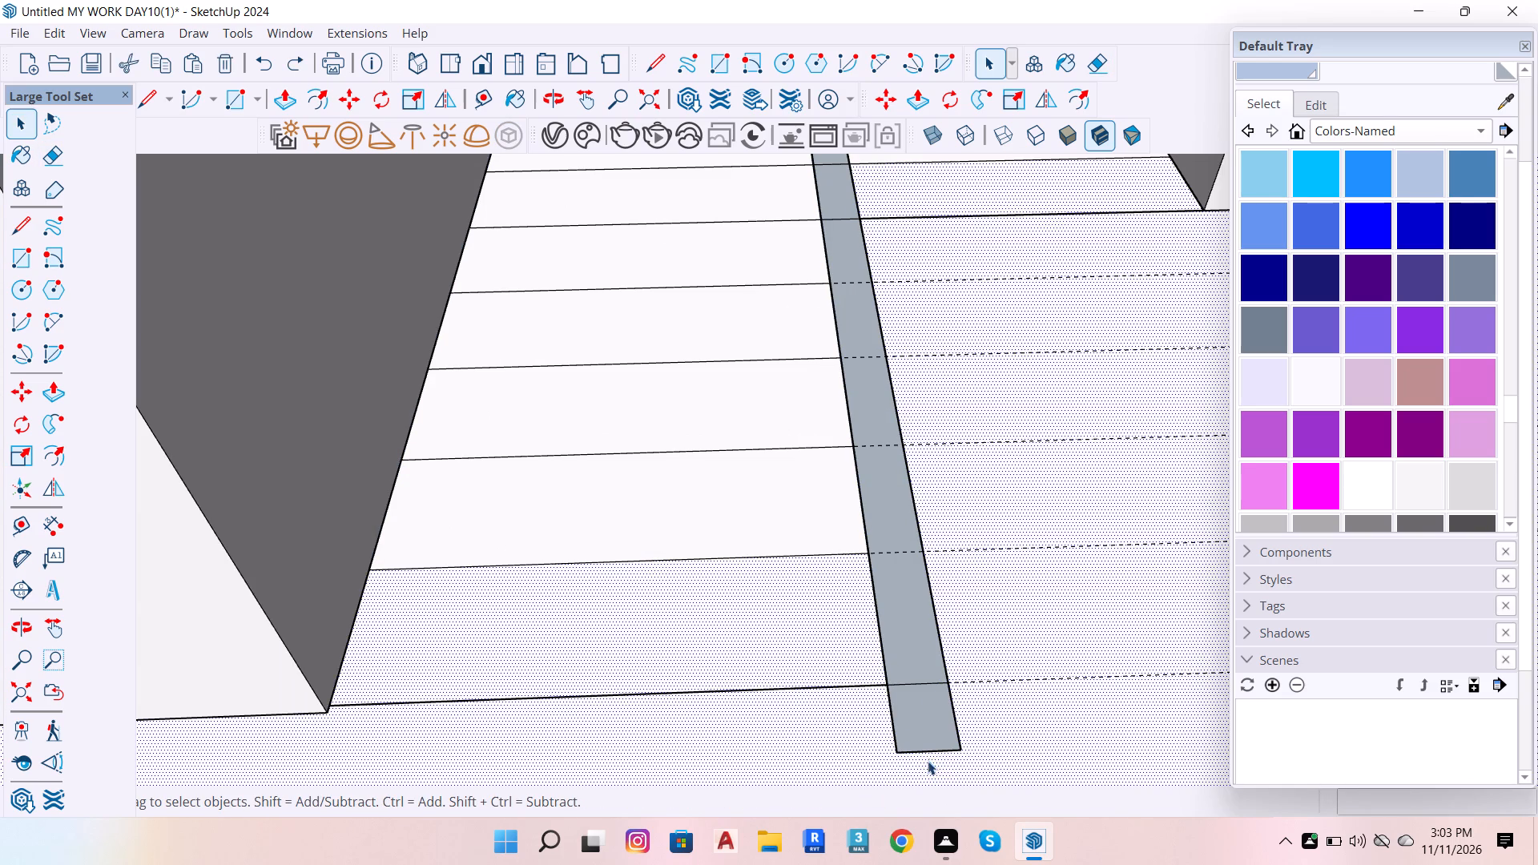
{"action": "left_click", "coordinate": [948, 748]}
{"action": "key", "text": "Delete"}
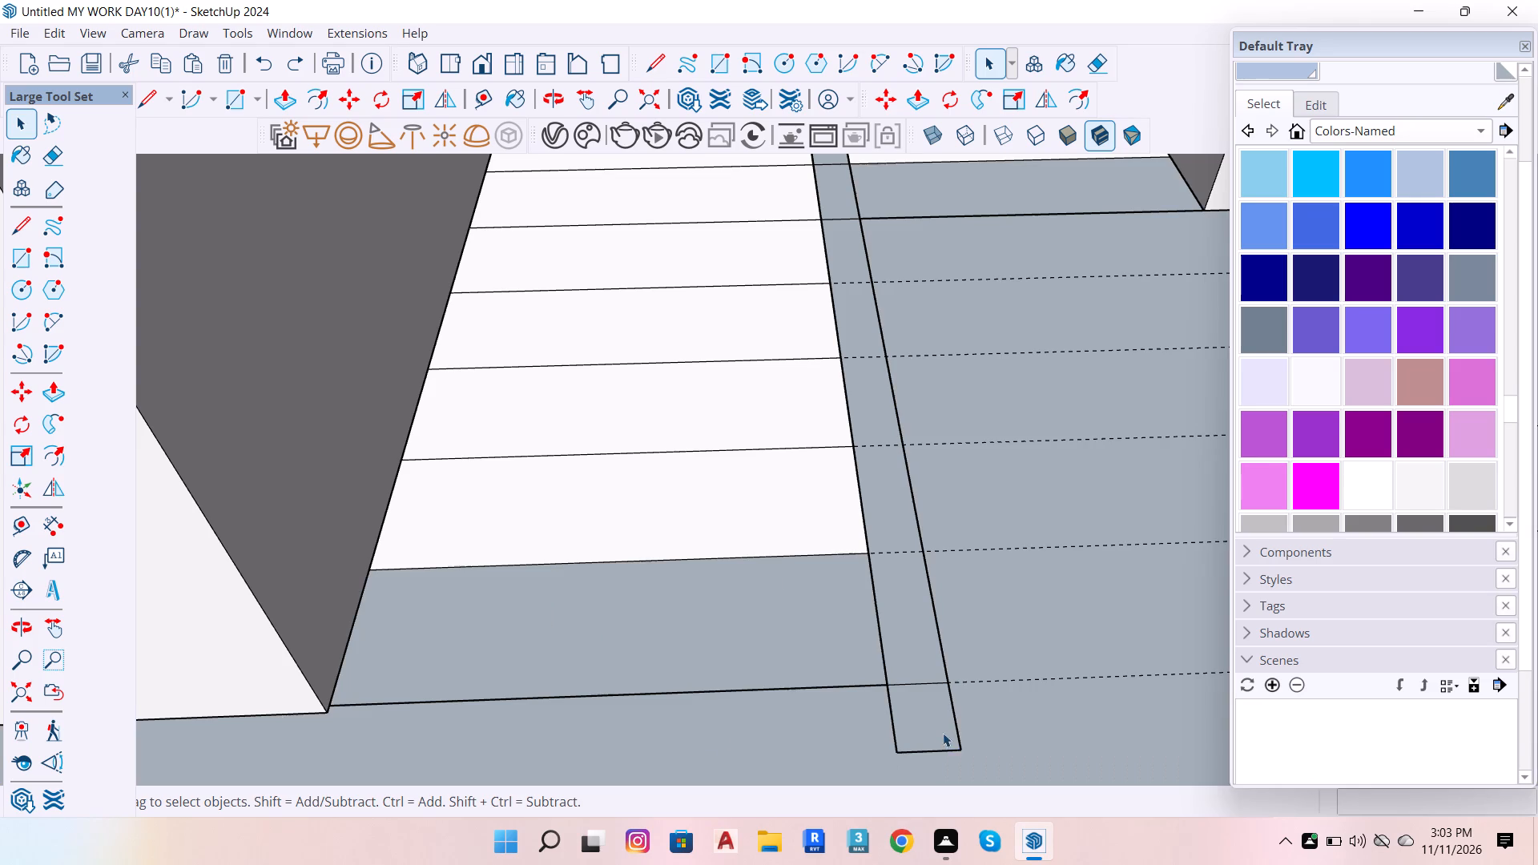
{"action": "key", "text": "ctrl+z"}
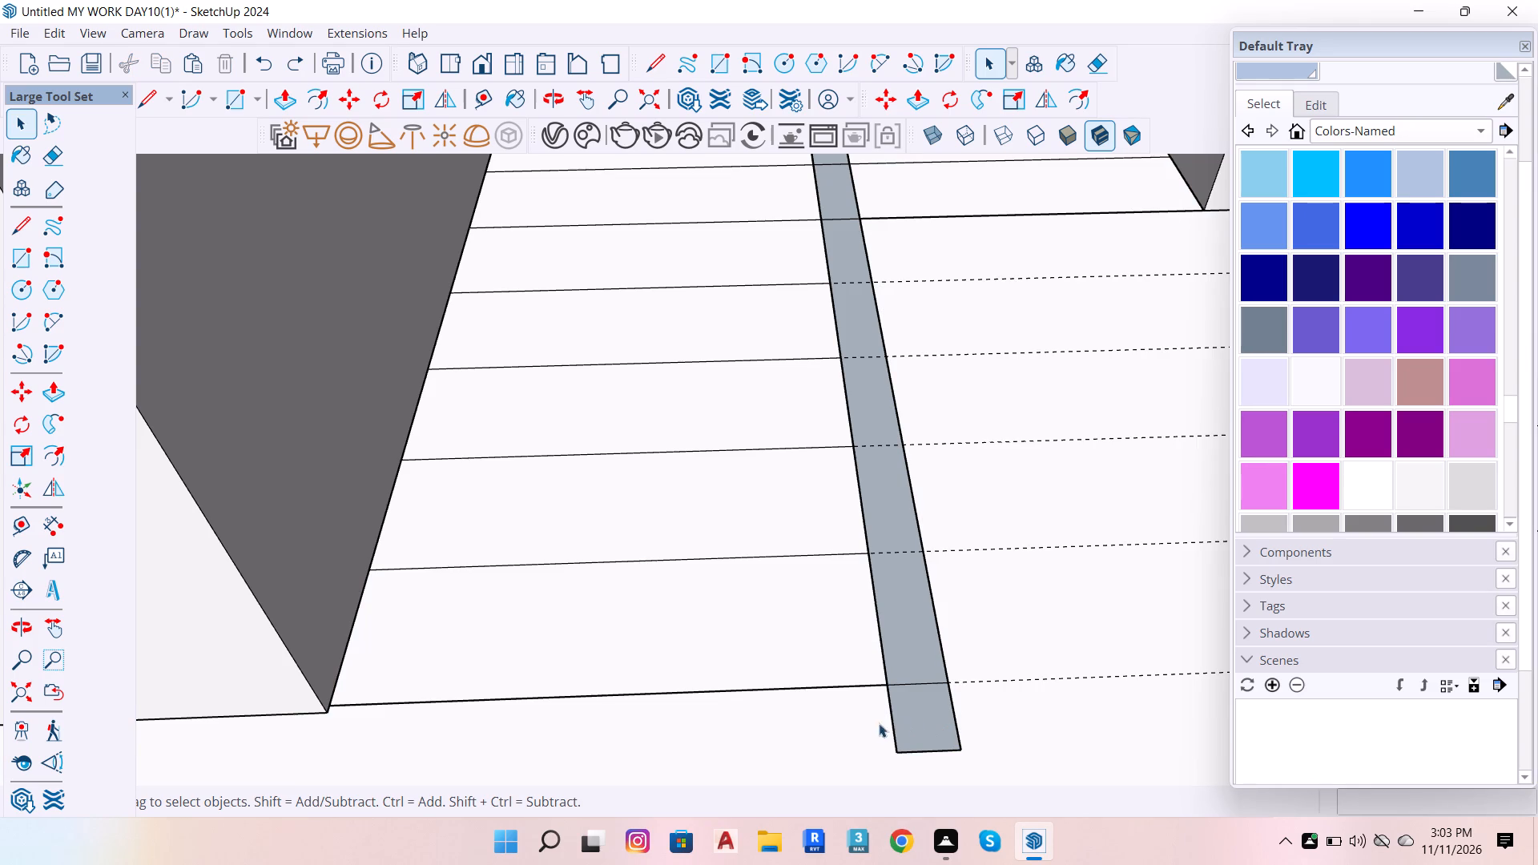
Examine how far the floor face at the last tread extends and whether the last line divides it.
{"action": "left_click_drag", "start_coordinate": [861, 642], "coordinate": [854, 654]}
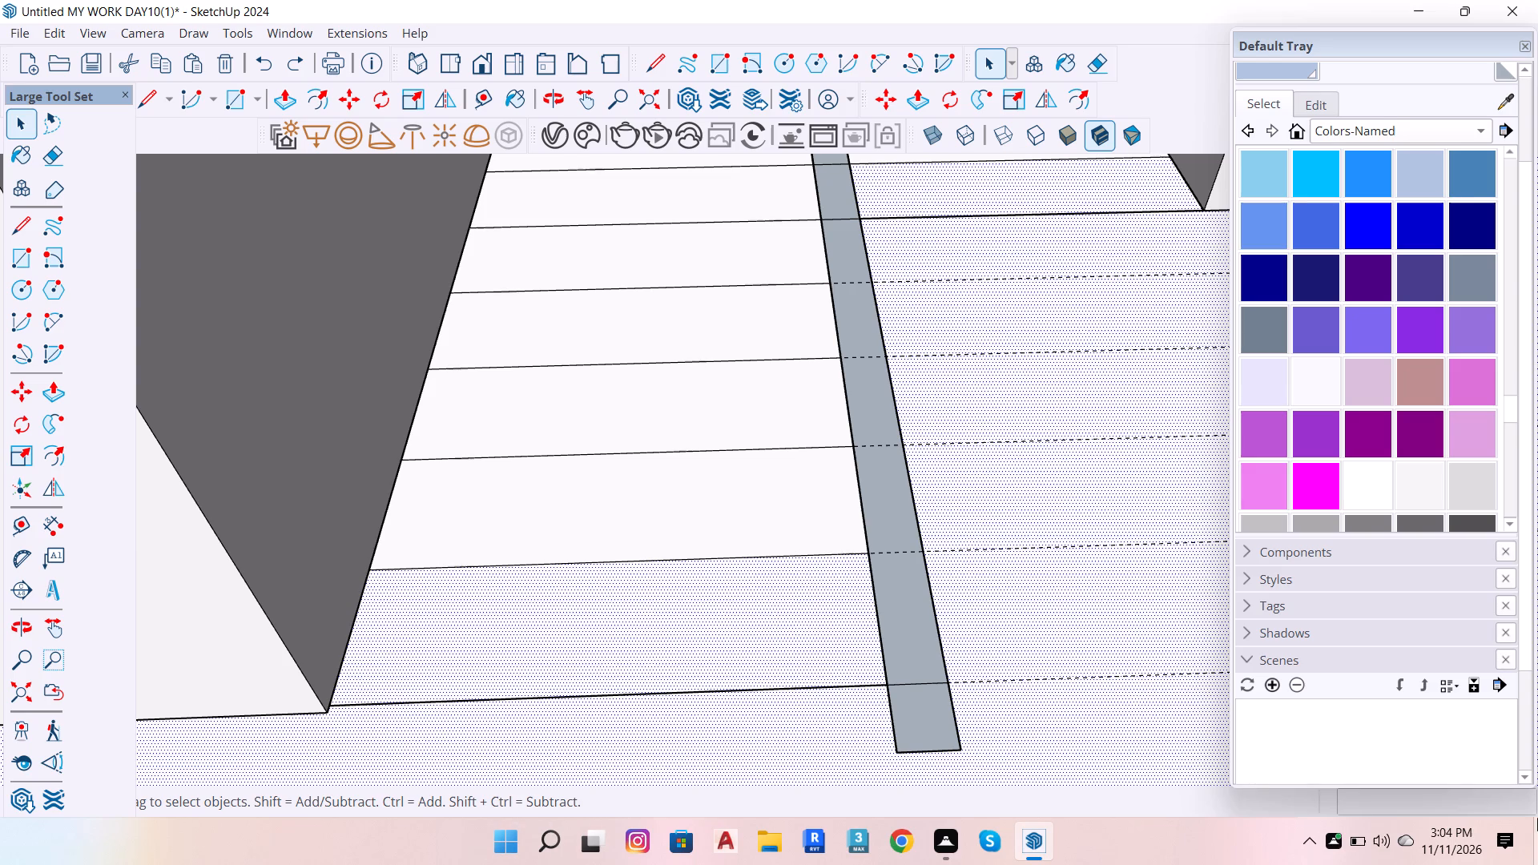
{"action": "scroll", "coordinate": [513, 579], "scroll_direction": "down", "scroll_amount": 7}
{"action": "double_click", "coordinate": [597, 654]}
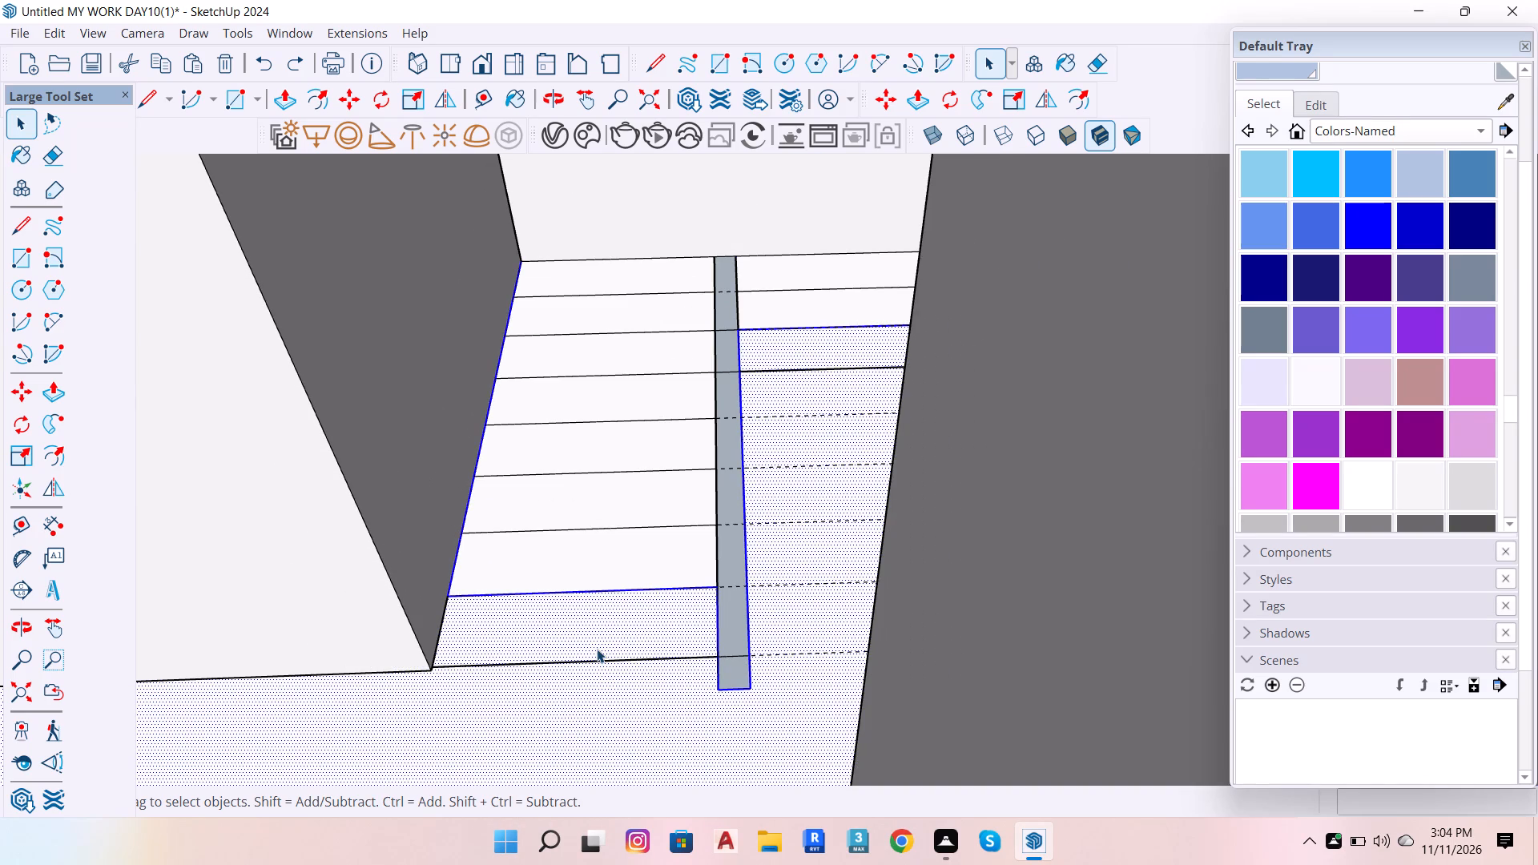
{"action": "left_click", "coordinate": [597, 649]}
{"action": "key", "text": "space"}
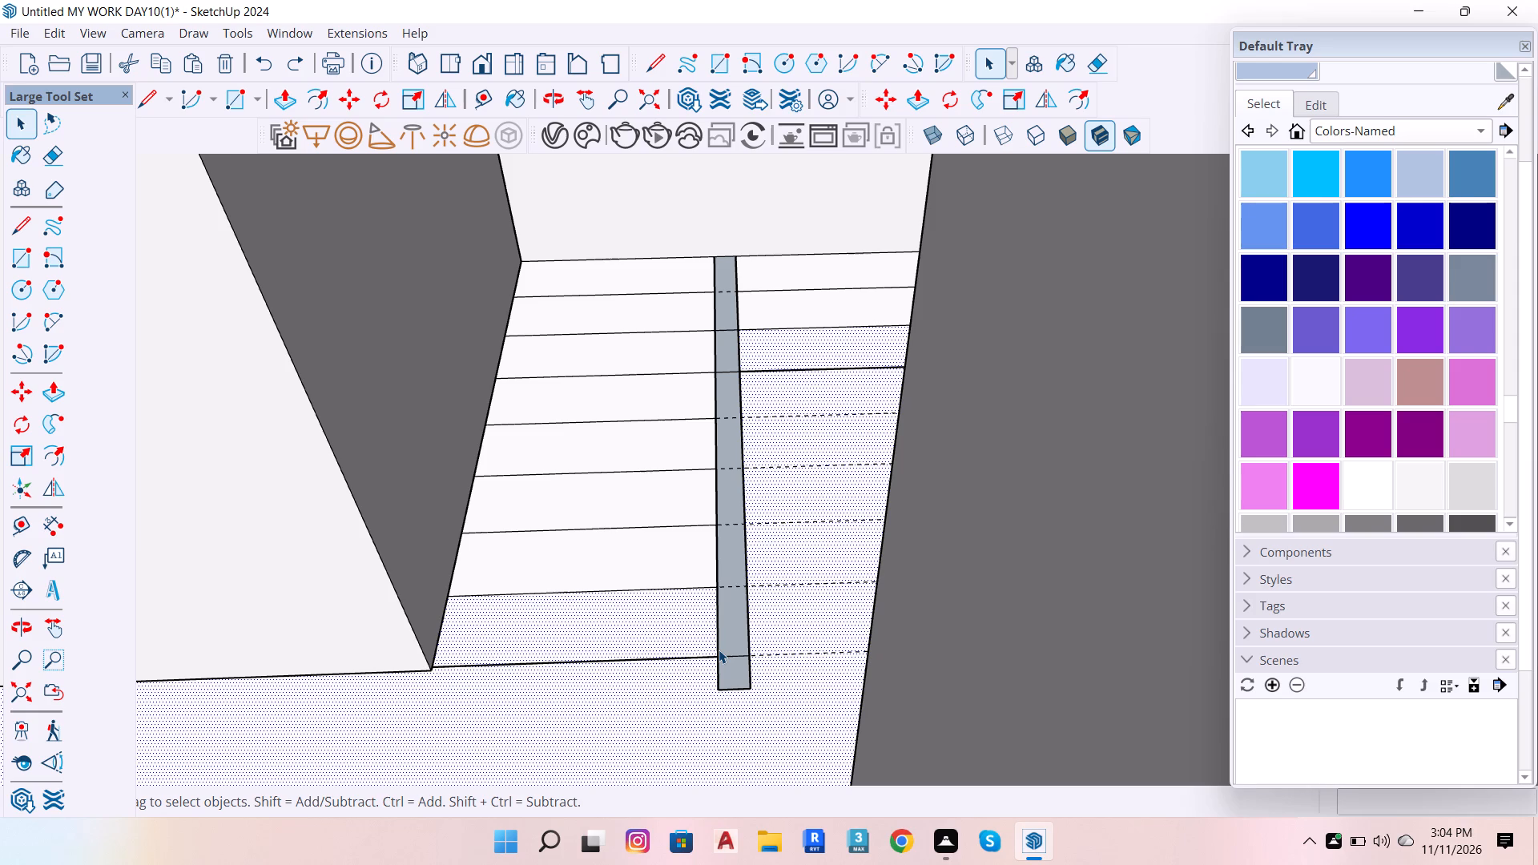
{"action": "scroll", "coordinate": [711, 645], "scroll_direction": "up", "scroll_amount": 3}
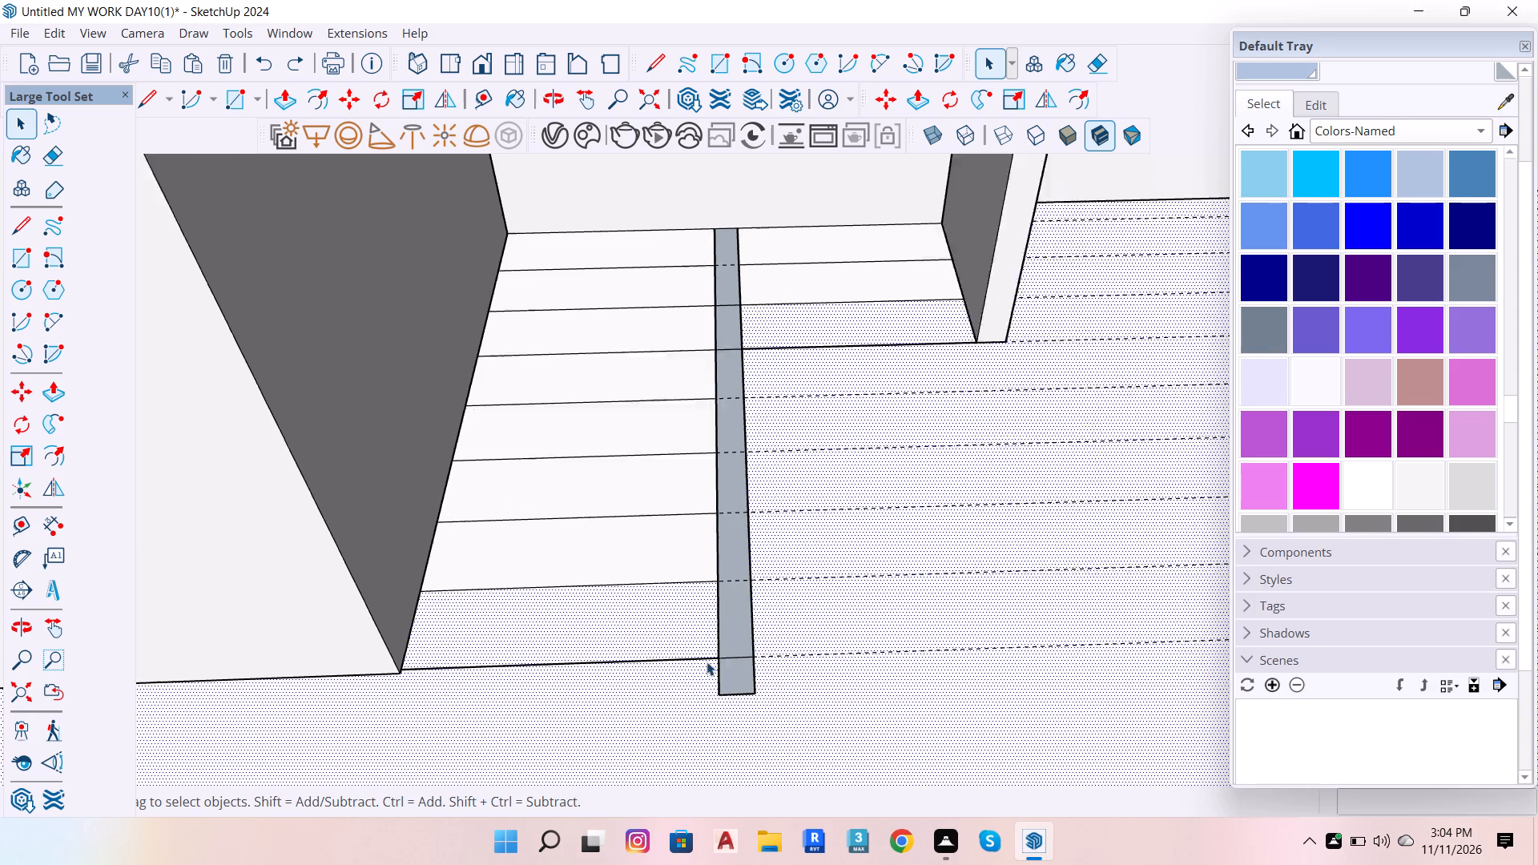
{"action": "scroll", "coordinate": [707, 662], "scroll_direction": "up", "scroll_amount": 3}
{"action": "left_click", "coordinate": [622, 599]}
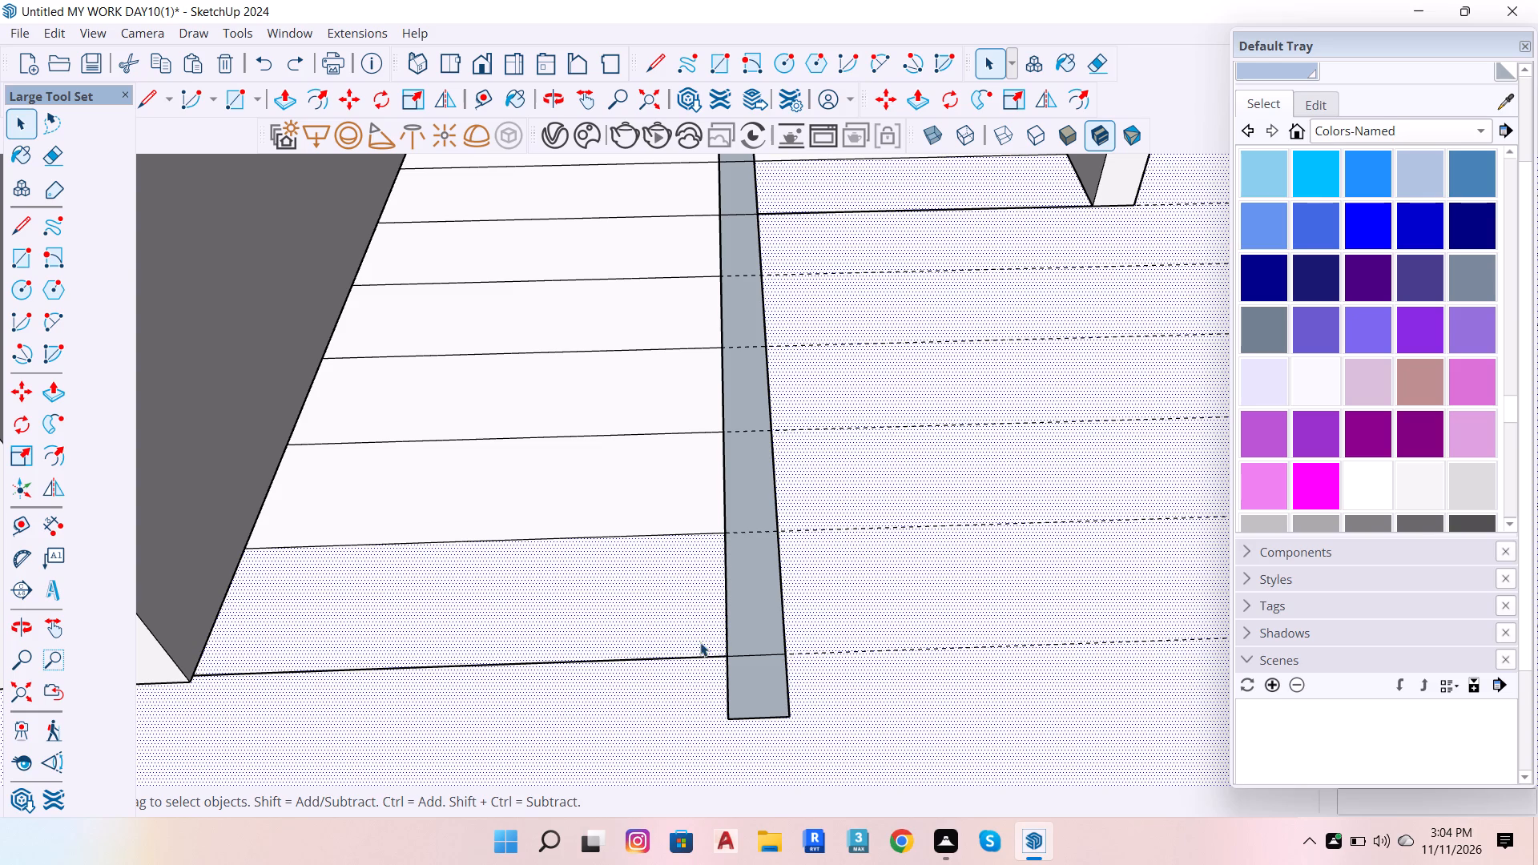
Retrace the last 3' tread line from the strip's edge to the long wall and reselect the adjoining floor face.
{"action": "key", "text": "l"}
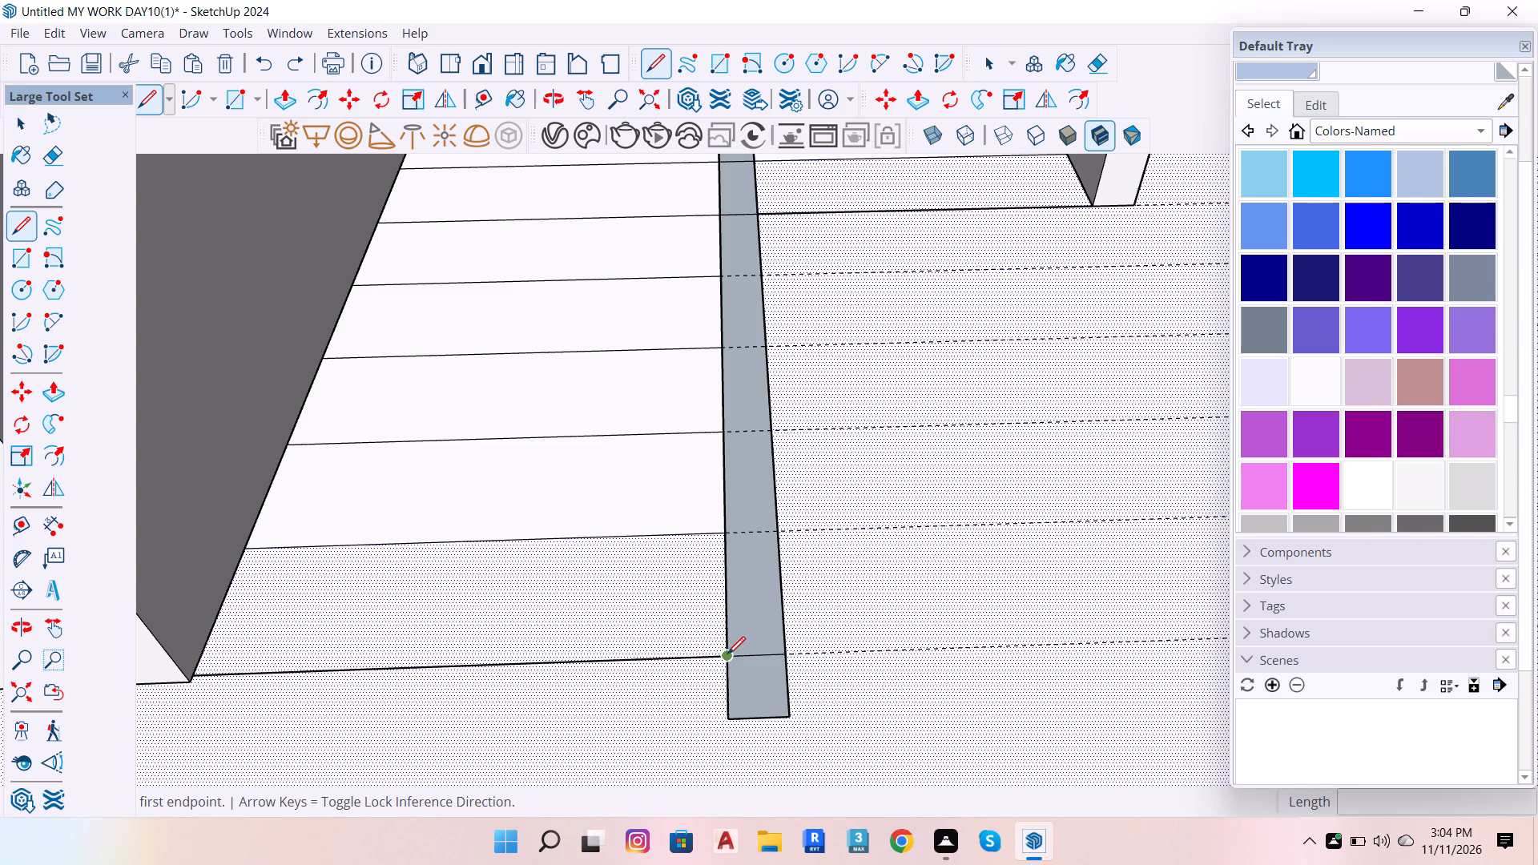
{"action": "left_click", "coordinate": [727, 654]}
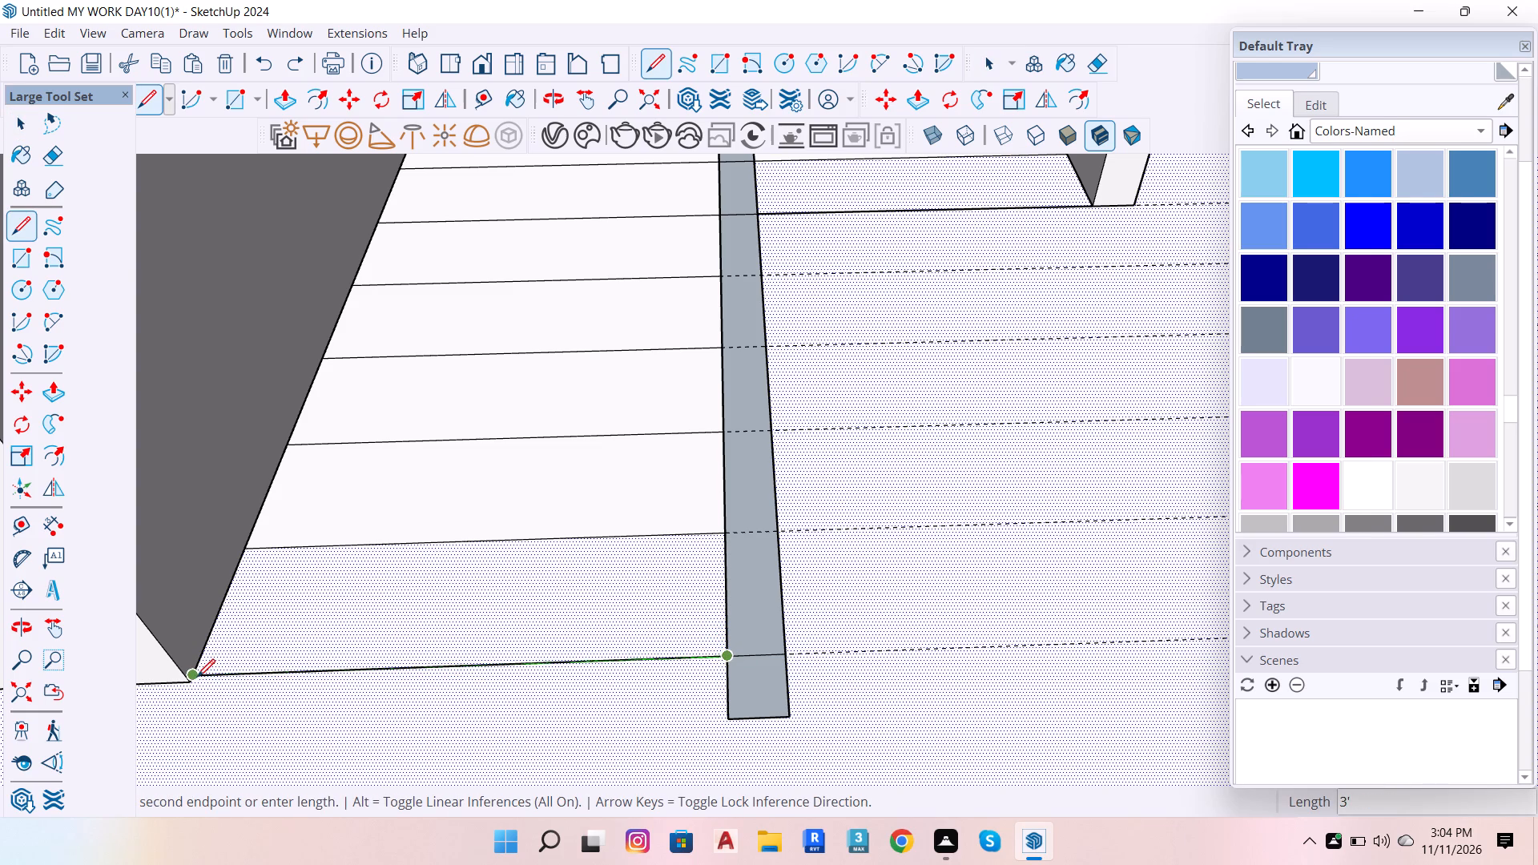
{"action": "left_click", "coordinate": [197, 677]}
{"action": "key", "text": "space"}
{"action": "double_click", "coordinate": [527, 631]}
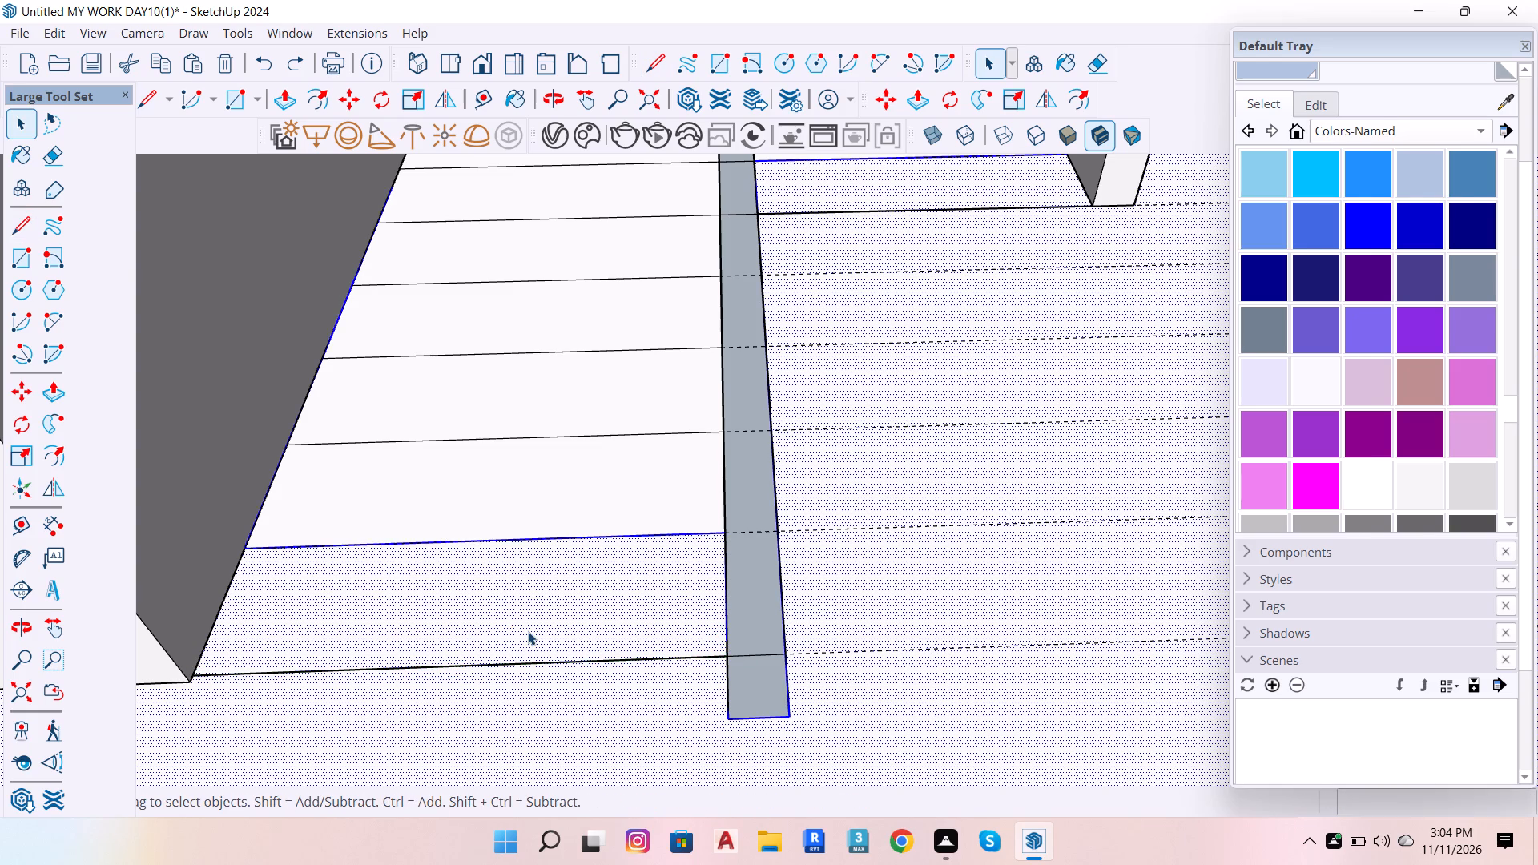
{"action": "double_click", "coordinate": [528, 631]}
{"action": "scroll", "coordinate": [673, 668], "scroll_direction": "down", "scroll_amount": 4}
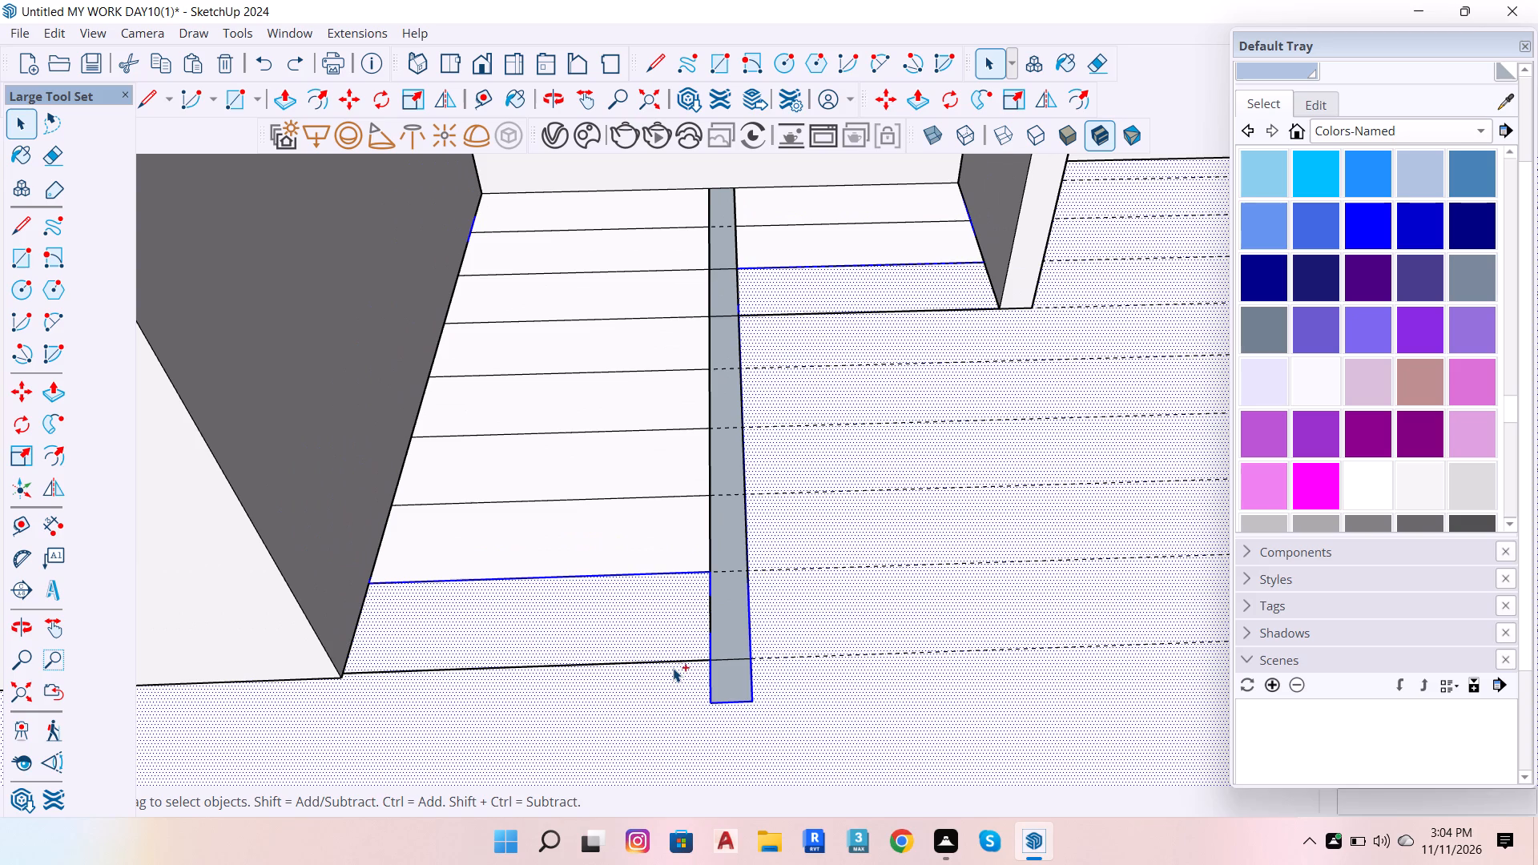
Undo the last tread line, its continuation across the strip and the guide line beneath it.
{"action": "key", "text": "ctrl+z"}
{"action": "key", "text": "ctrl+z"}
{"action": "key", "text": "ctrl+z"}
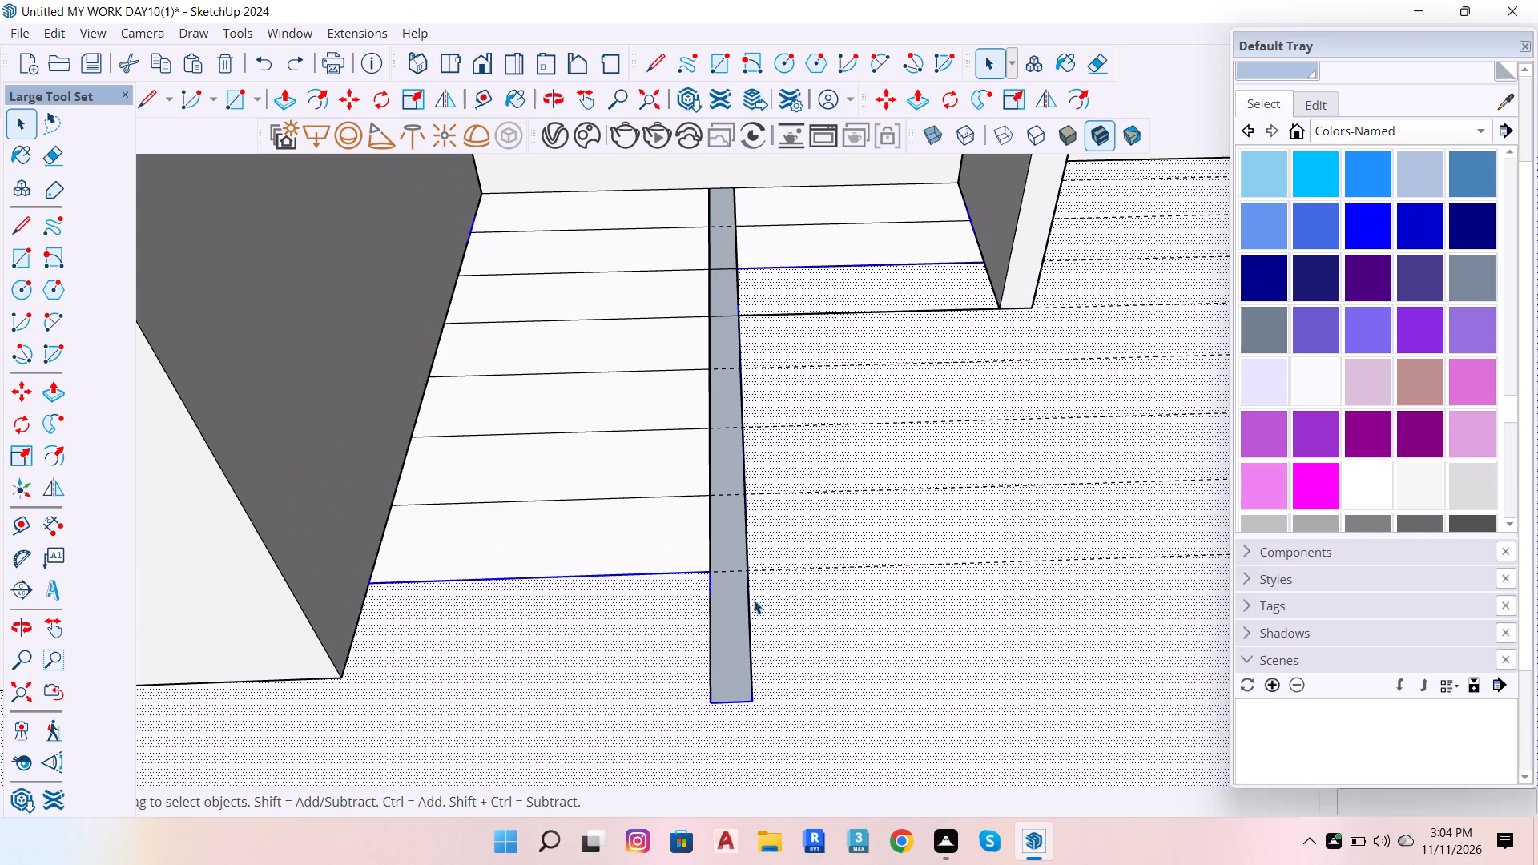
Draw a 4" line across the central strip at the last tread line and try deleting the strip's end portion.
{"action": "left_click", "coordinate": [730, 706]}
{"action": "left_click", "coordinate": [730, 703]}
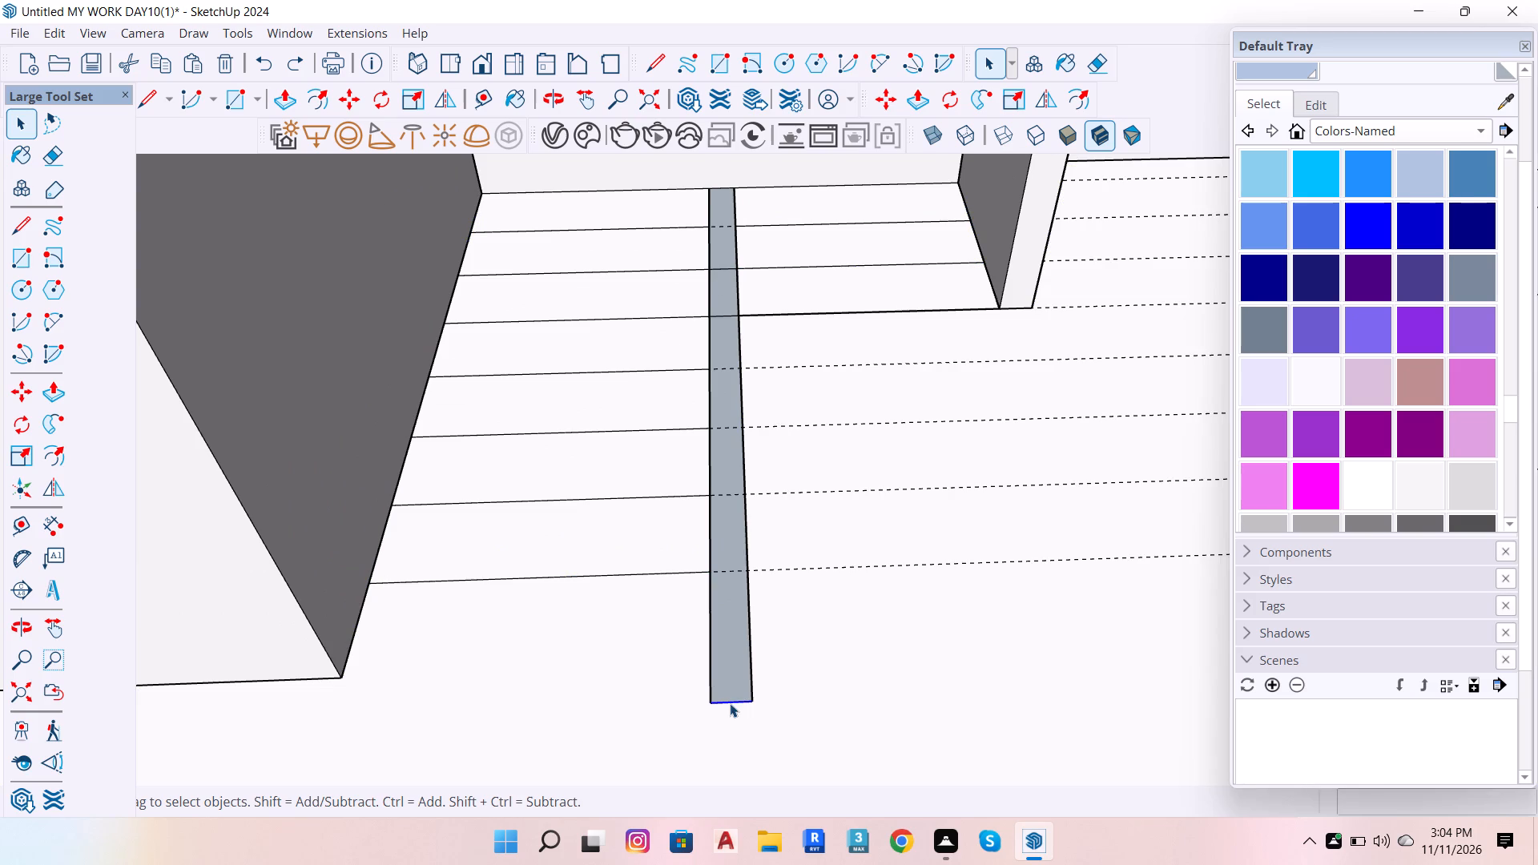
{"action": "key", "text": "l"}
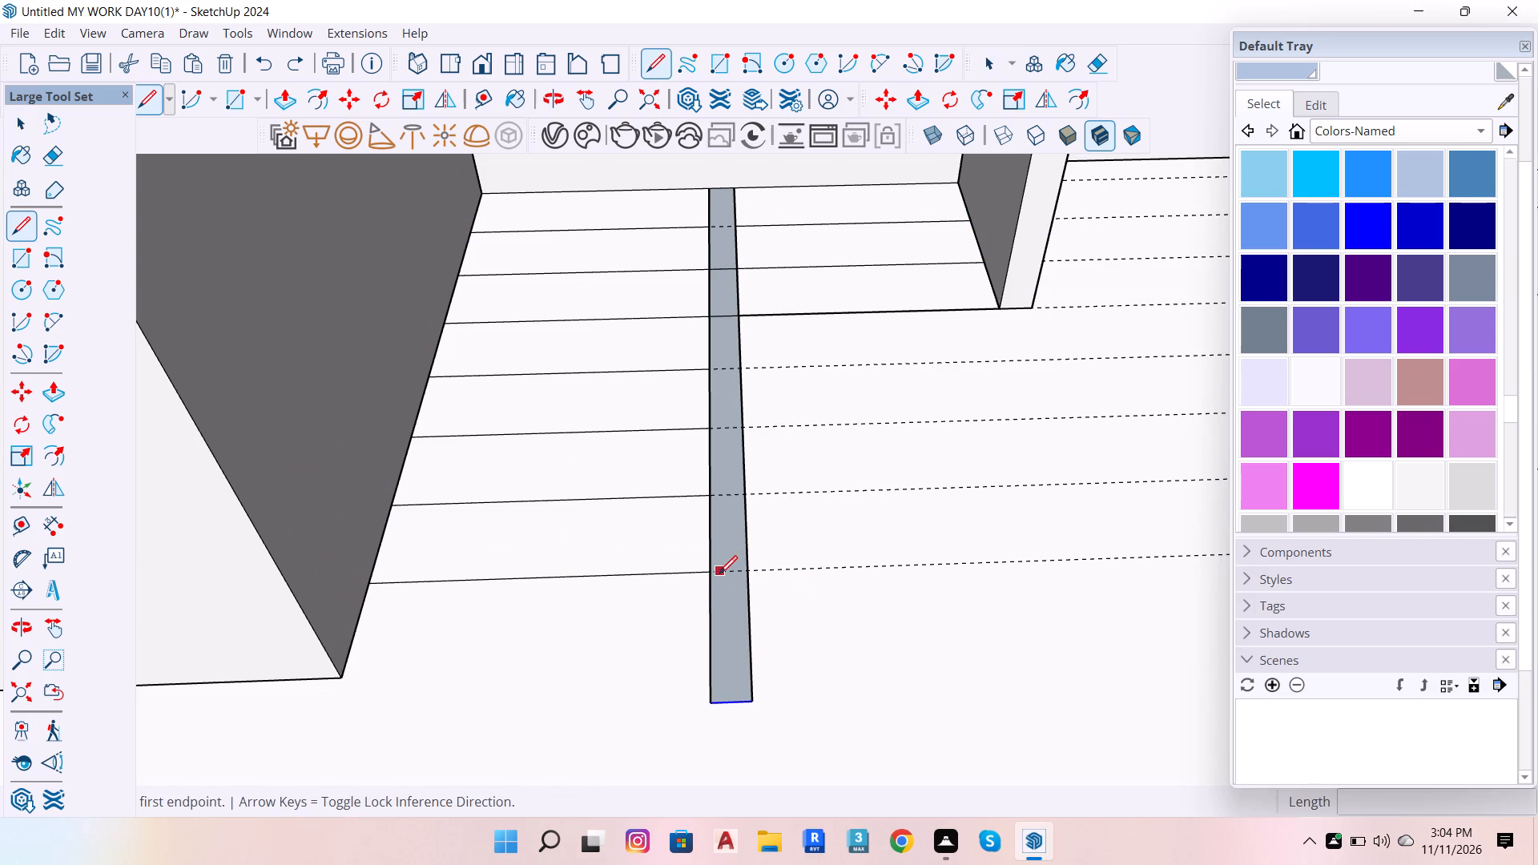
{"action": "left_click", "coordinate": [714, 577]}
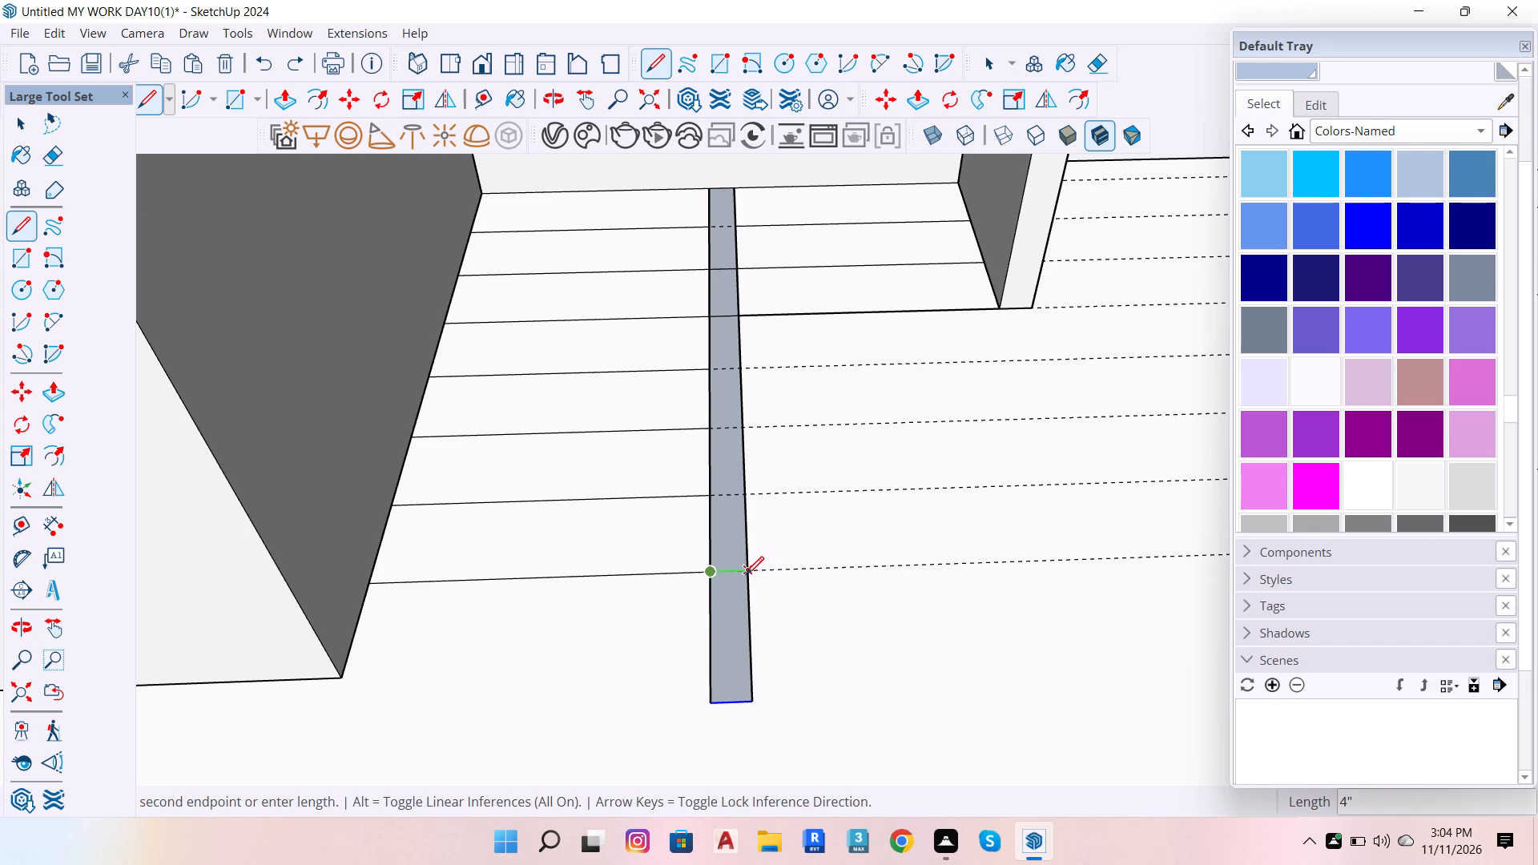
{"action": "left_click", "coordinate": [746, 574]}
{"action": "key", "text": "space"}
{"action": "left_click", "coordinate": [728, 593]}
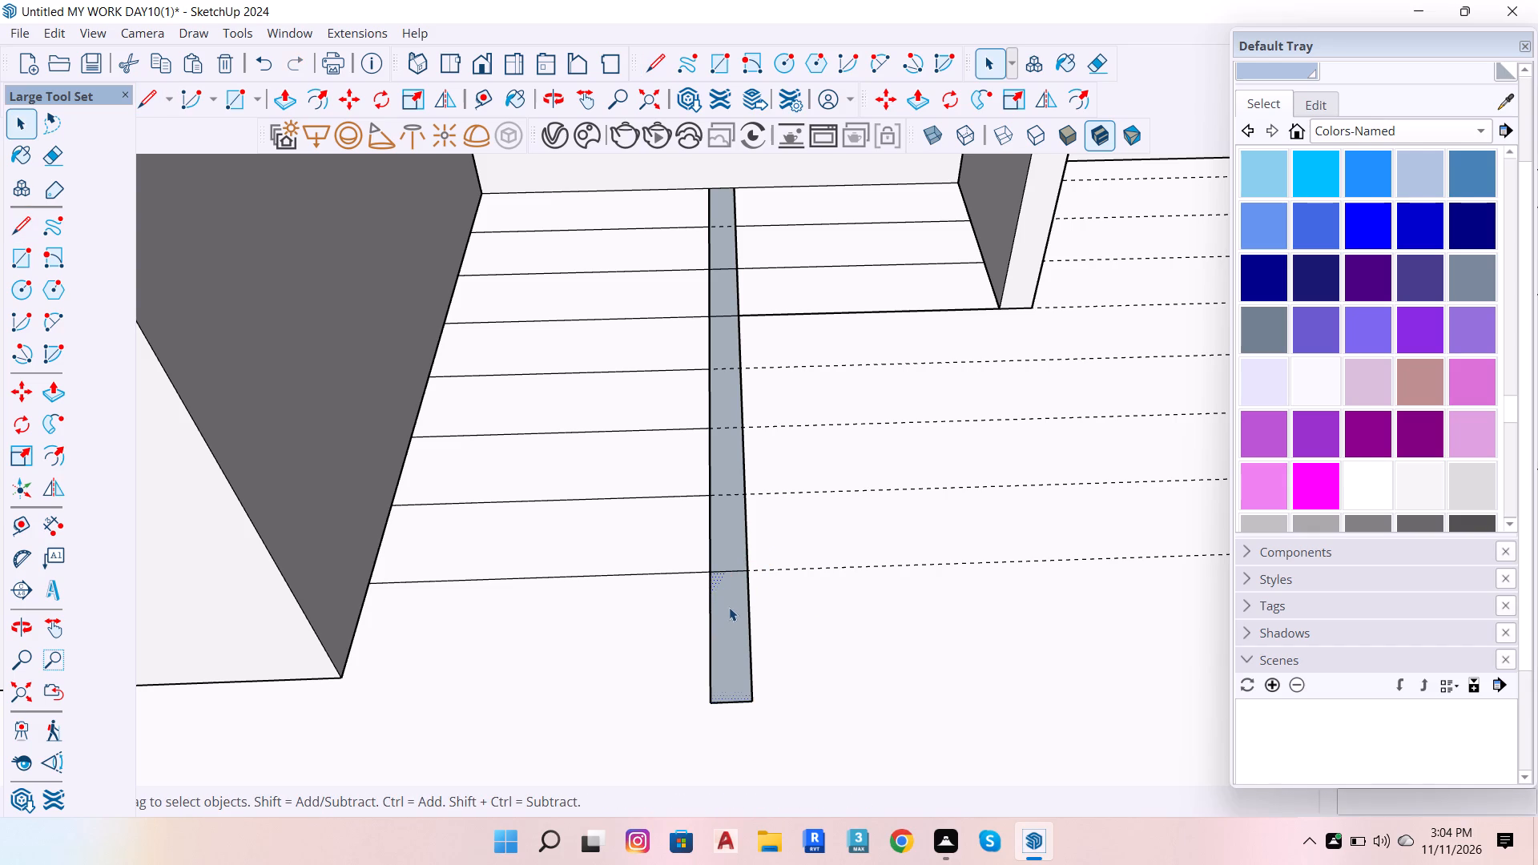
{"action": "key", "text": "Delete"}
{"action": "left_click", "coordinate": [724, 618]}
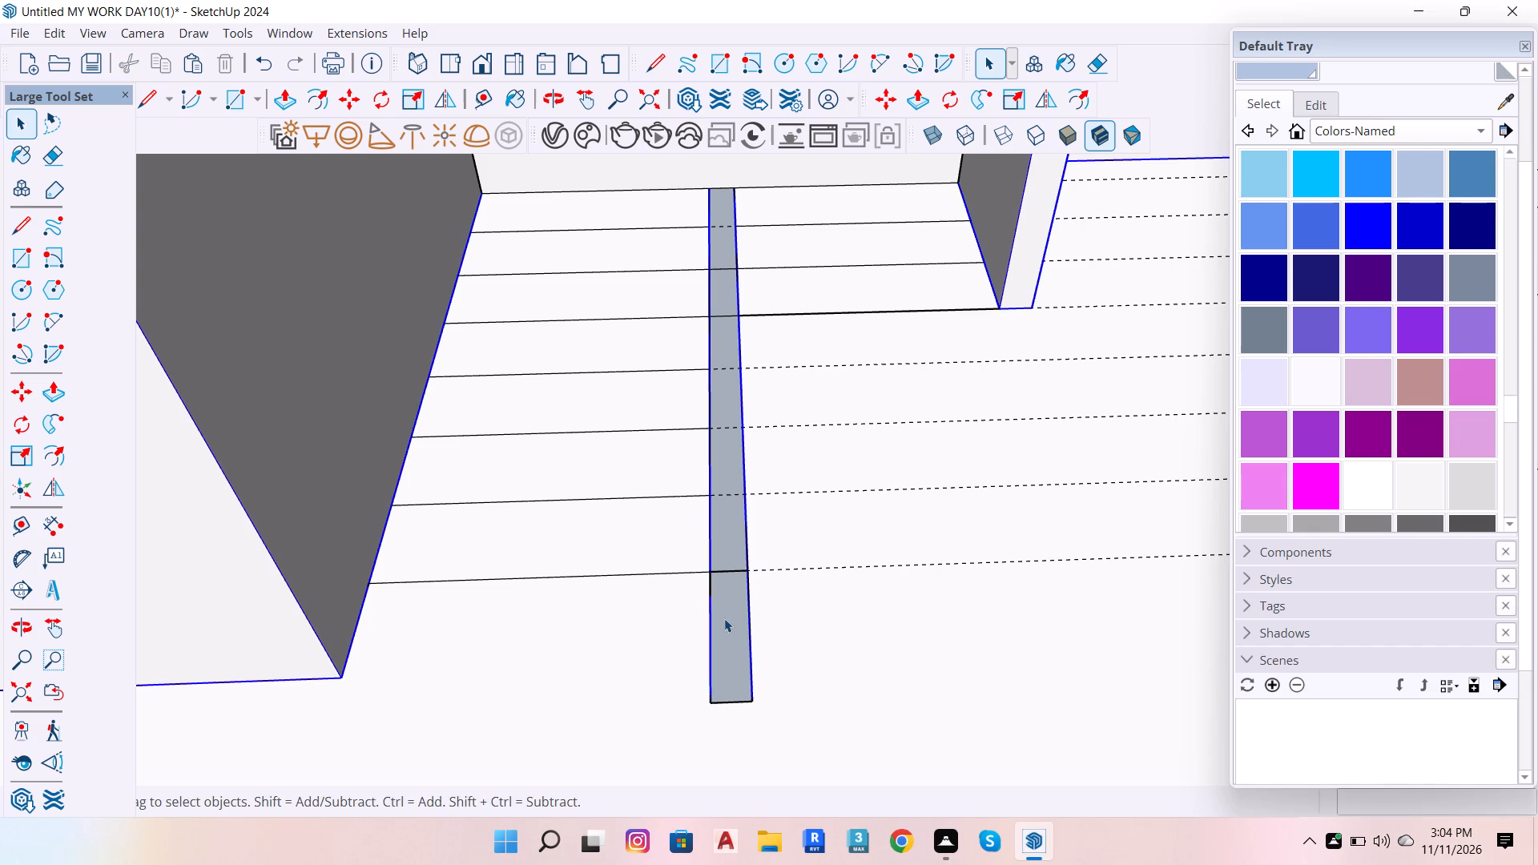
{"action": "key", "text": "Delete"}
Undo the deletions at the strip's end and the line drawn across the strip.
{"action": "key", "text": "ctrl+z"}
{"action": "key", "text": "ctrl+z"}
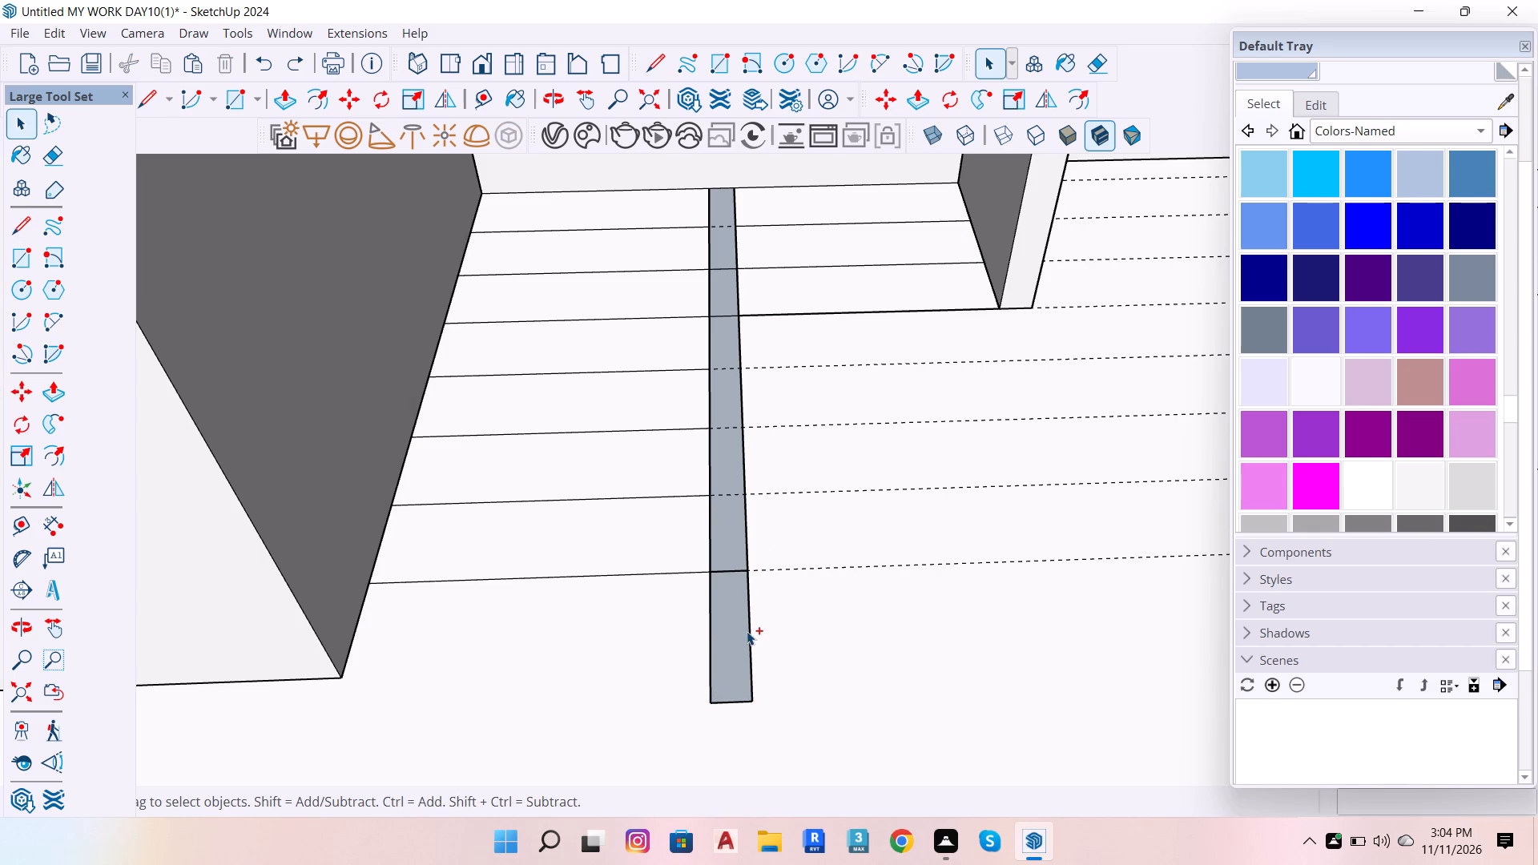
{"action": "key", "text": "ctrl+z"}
Place a parallel guide 11" beyond the last tread line, towards the strip's free end.
{"action": "scroll", "coordinate": [566, 803], "scroll_direction": "down", "scroll_amount": 6}
{"action": "key", "text": "t"}
{"action": "left_click", "coordinate": [620, 575]}
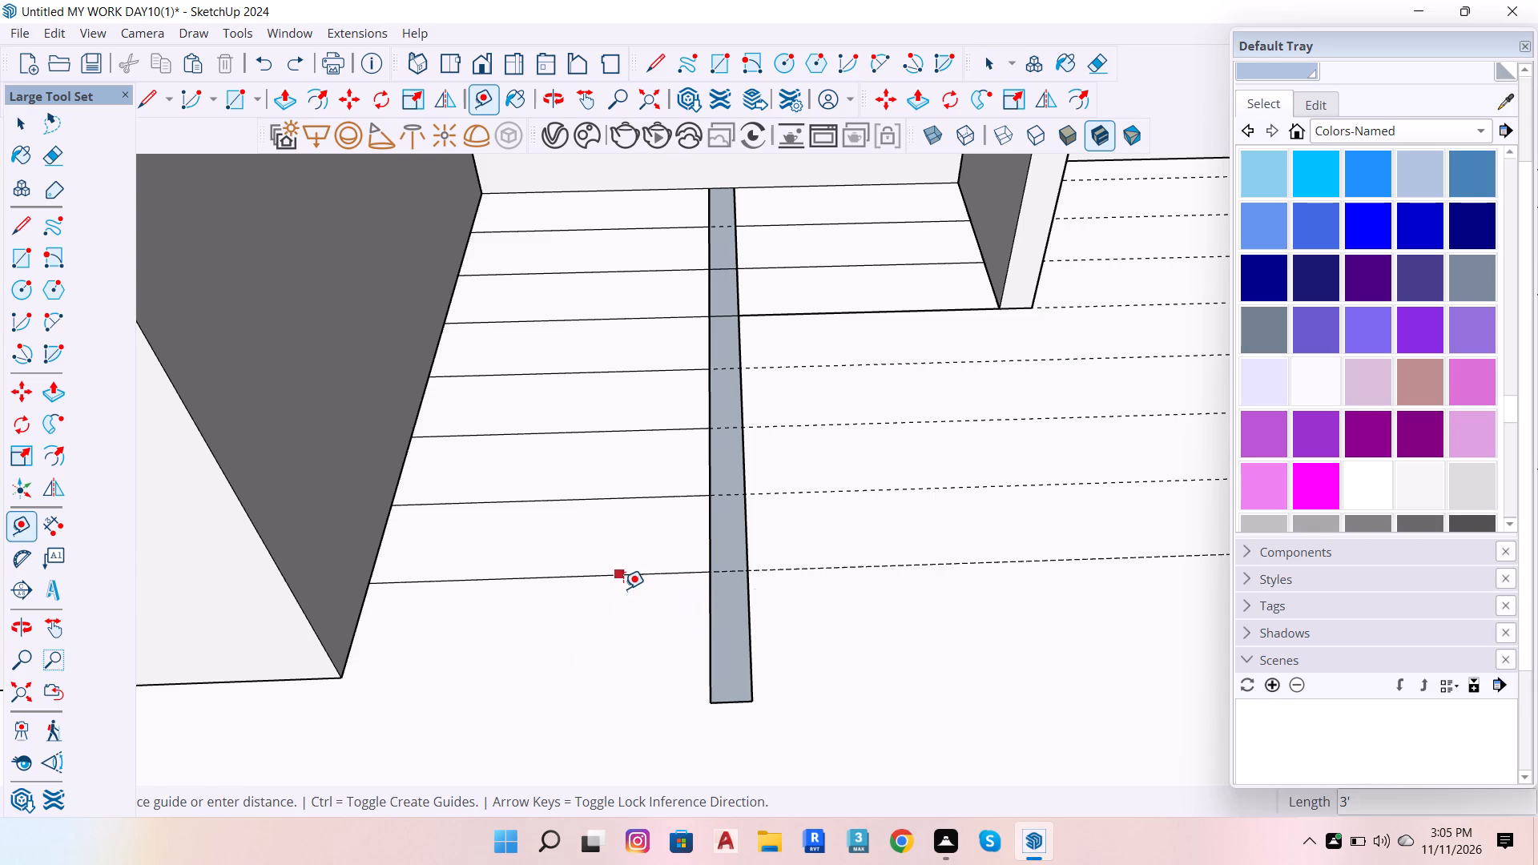
{"action": "type", "text": "11"}
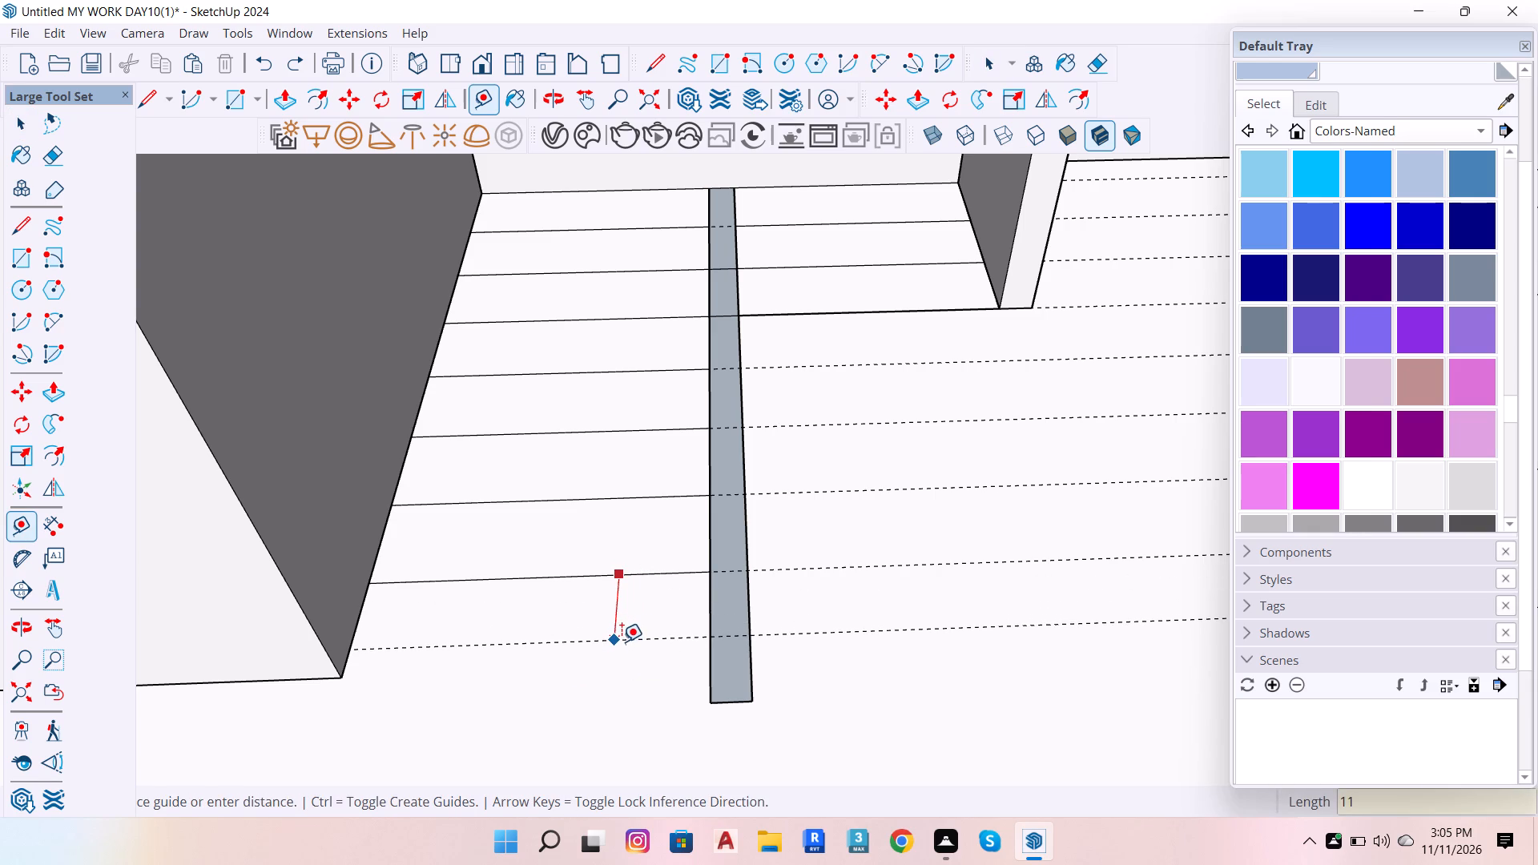
{"action": "key", "text": "Return"}
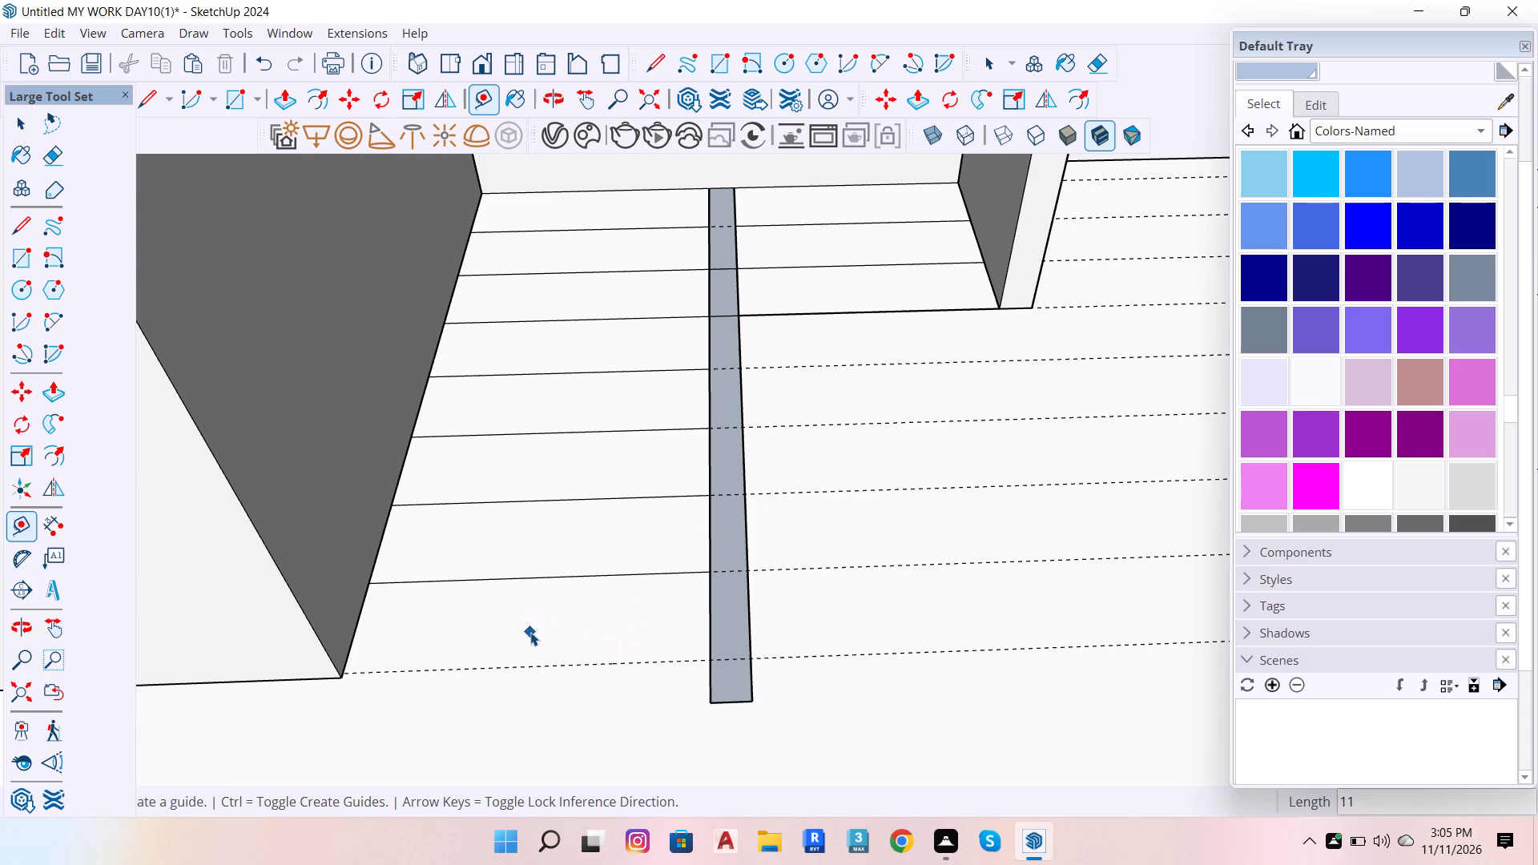
{"action": "key", "text": "space"}
{"action": "left_click", "coordinate": [614, 614]}
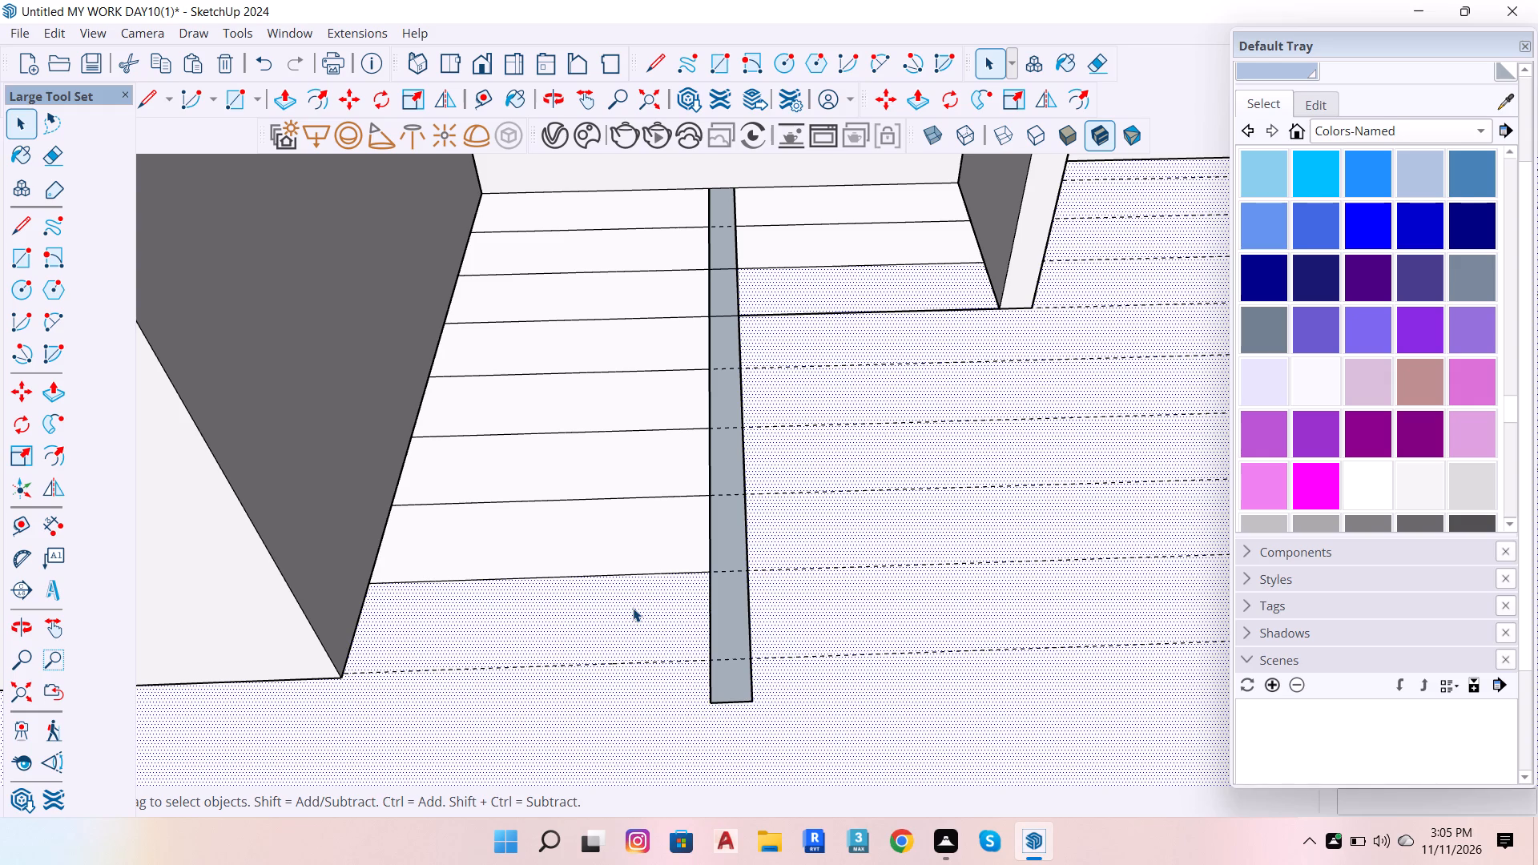
Draw a 3' tread line along the new guide from the long wall's end to the near edge of the central strip.
{"action": "key", "text": "l"}
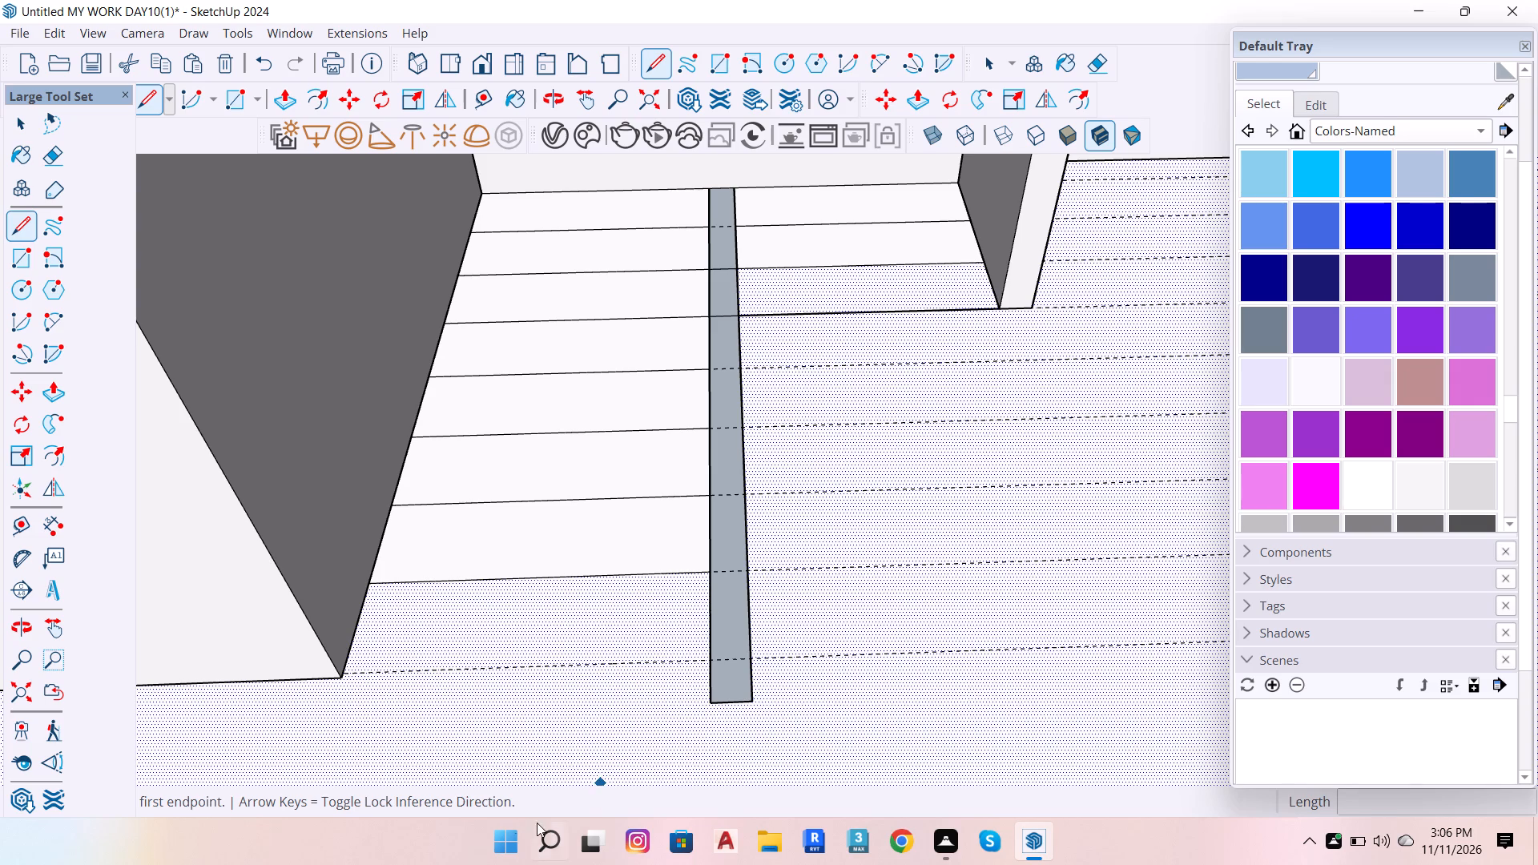
{"action": "scroll", "coordinate": [346, 671], "scroll_direction": "up", "scroll_amount": 11}
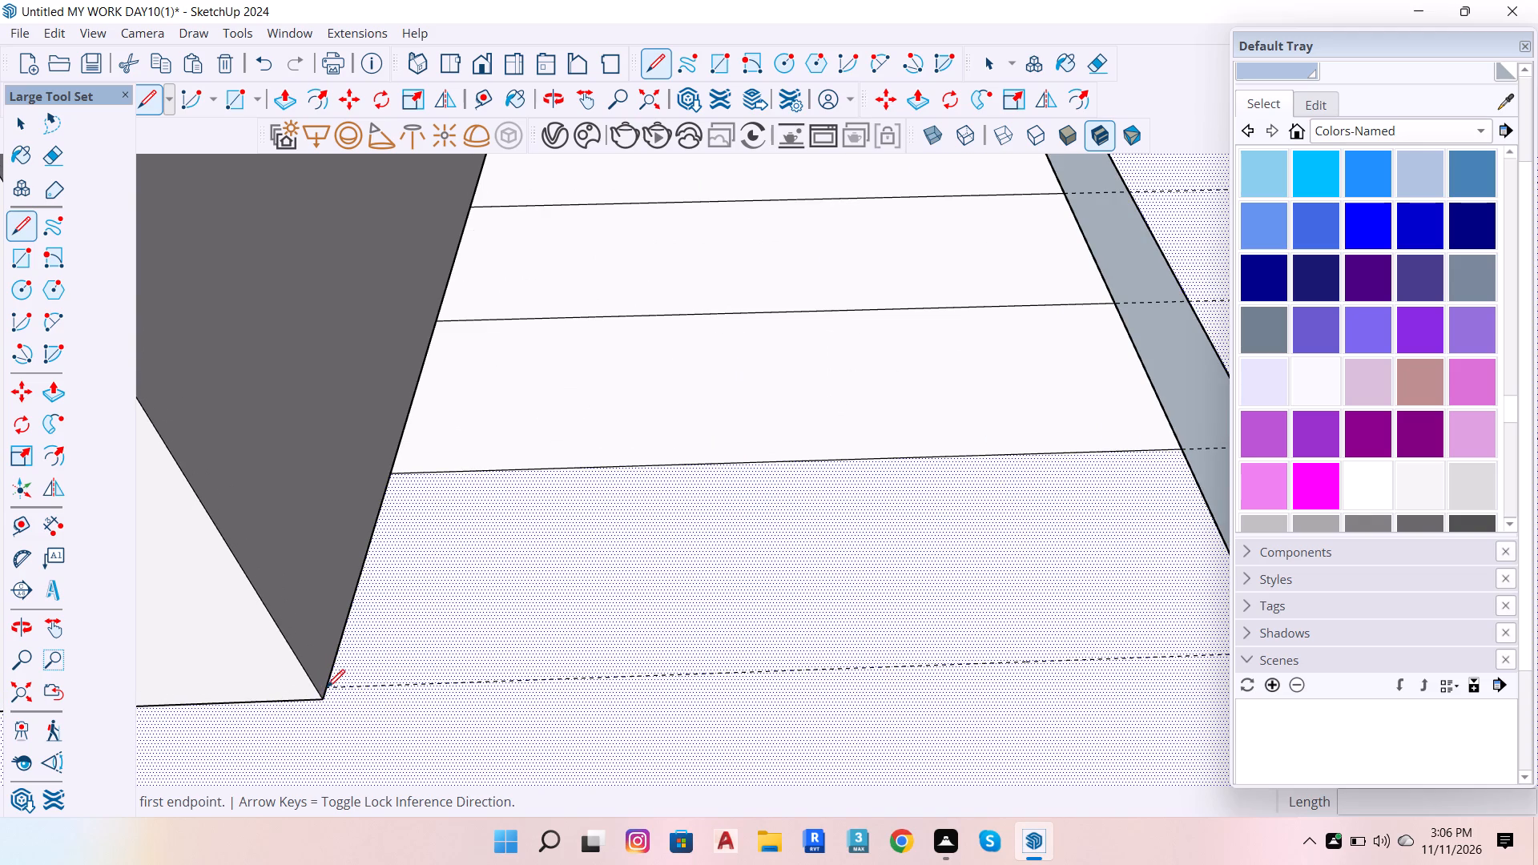
{"action": "left_click", "coordinate": [331, 688]}
{"action": "scroll", "coordinate": [455, 722], "scroll_direction": "down", "scroll_amount": 11}
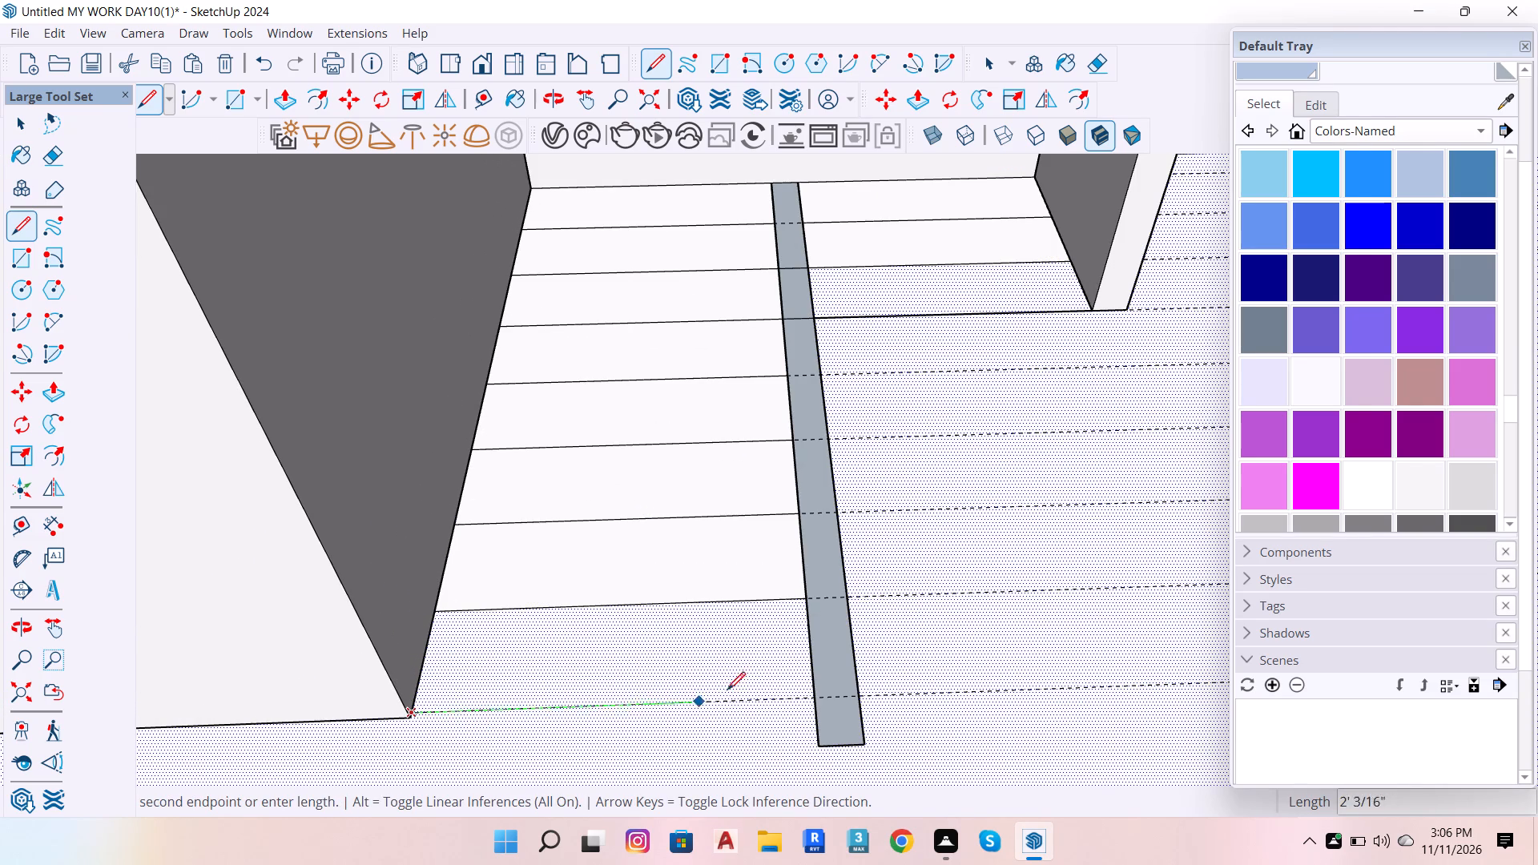
{"action": "left_click", "coordinate": [811, 698]}
{"action": "scroll", "coordinate": [634, 746], "scroll_direction": "down", "scroll_amount": 5}
{"action": "scroll", "coordinate": [731, 682], "scroll_direction": "down", "scroll_amount": 4}
{"action": "key", "text": "space"}
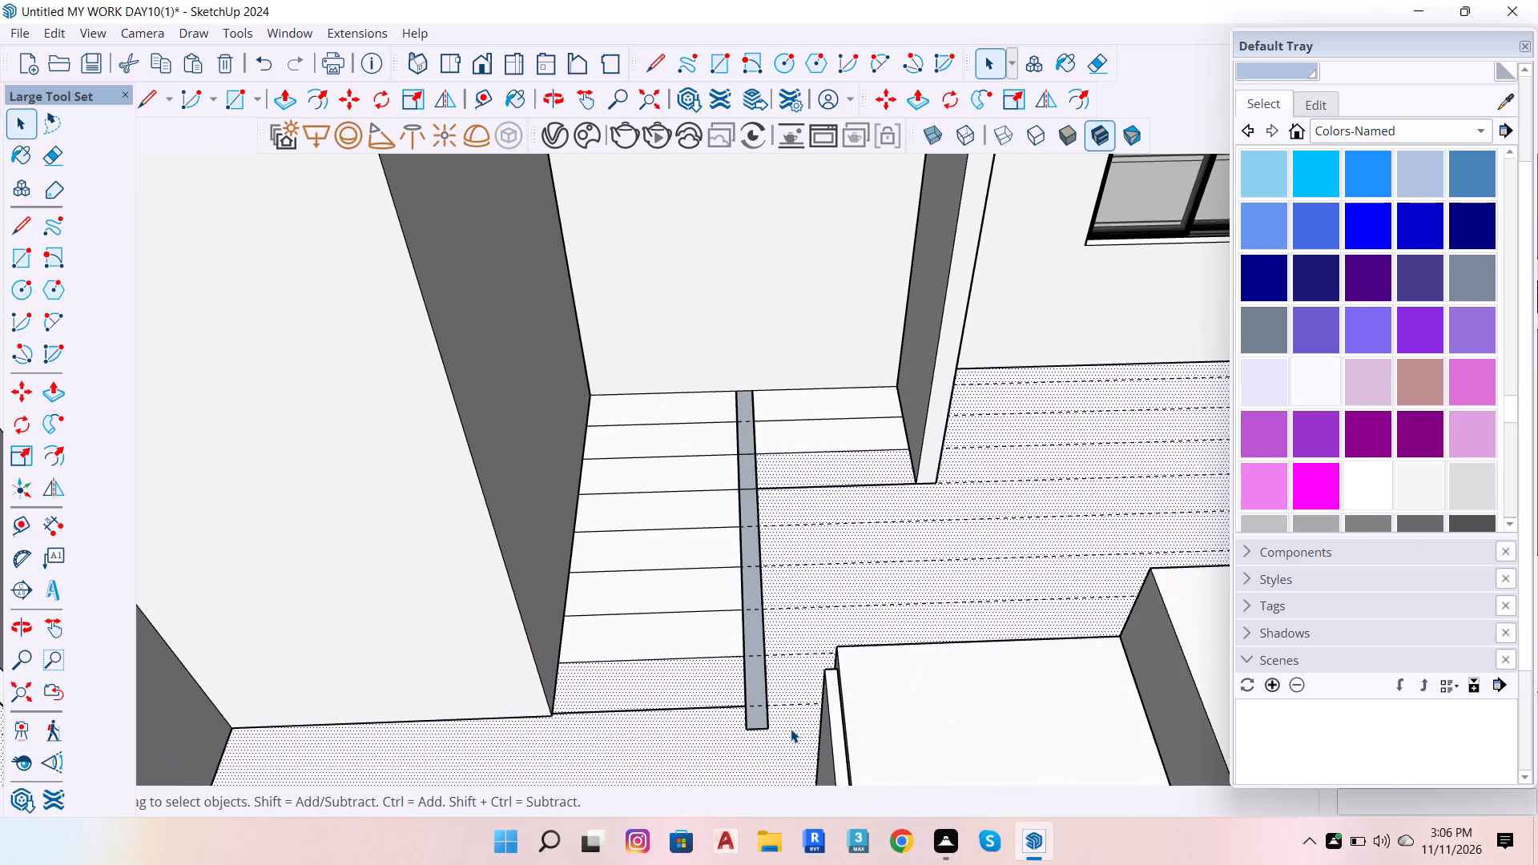
{"action": "scroll", "coordinate": [791, 729], "scroll_direction": "down", "scroll_amount": 5}
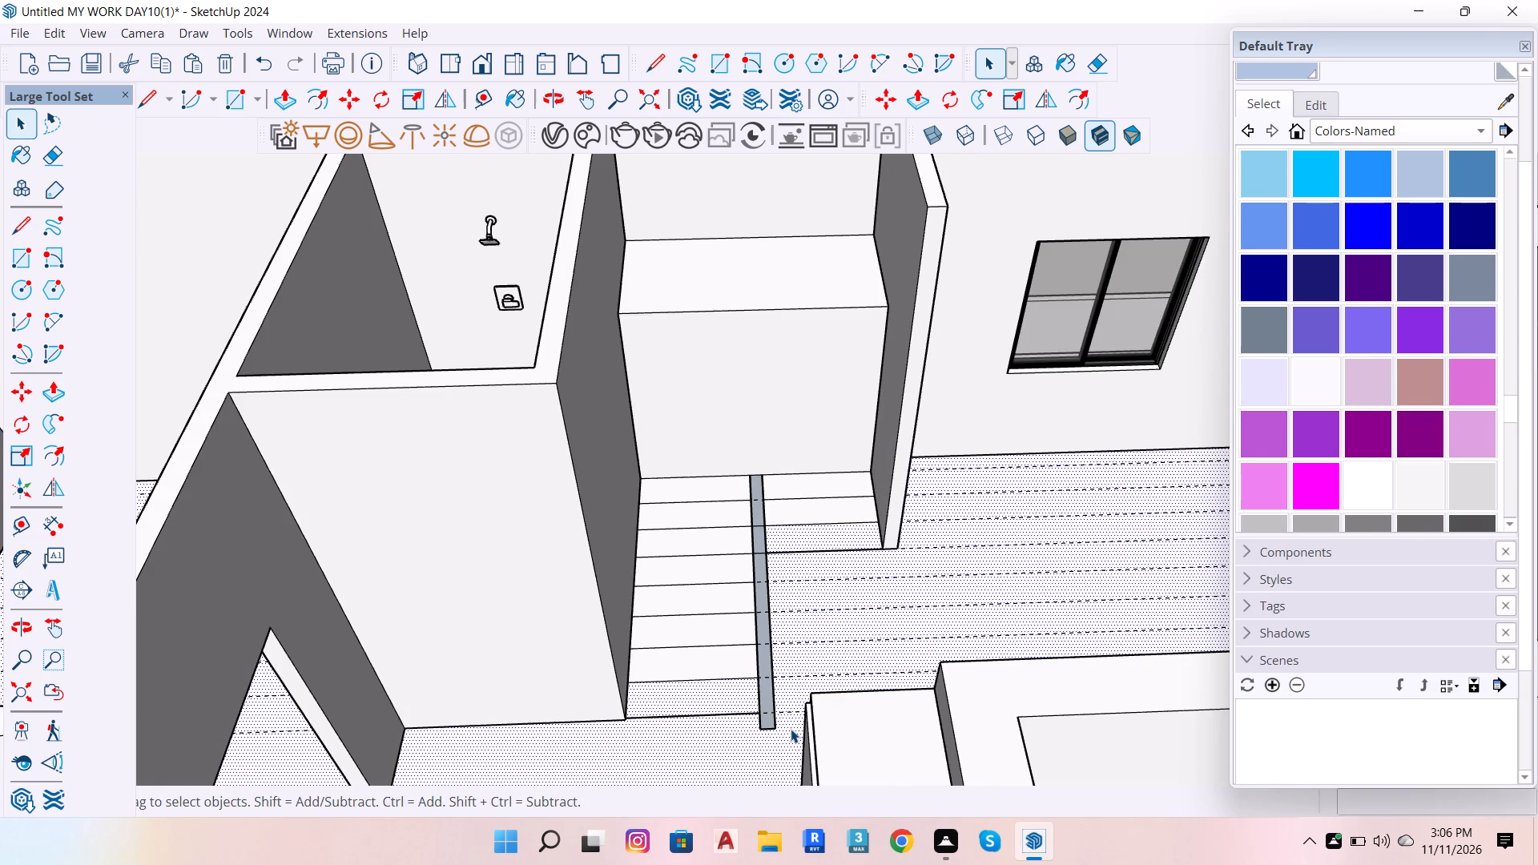
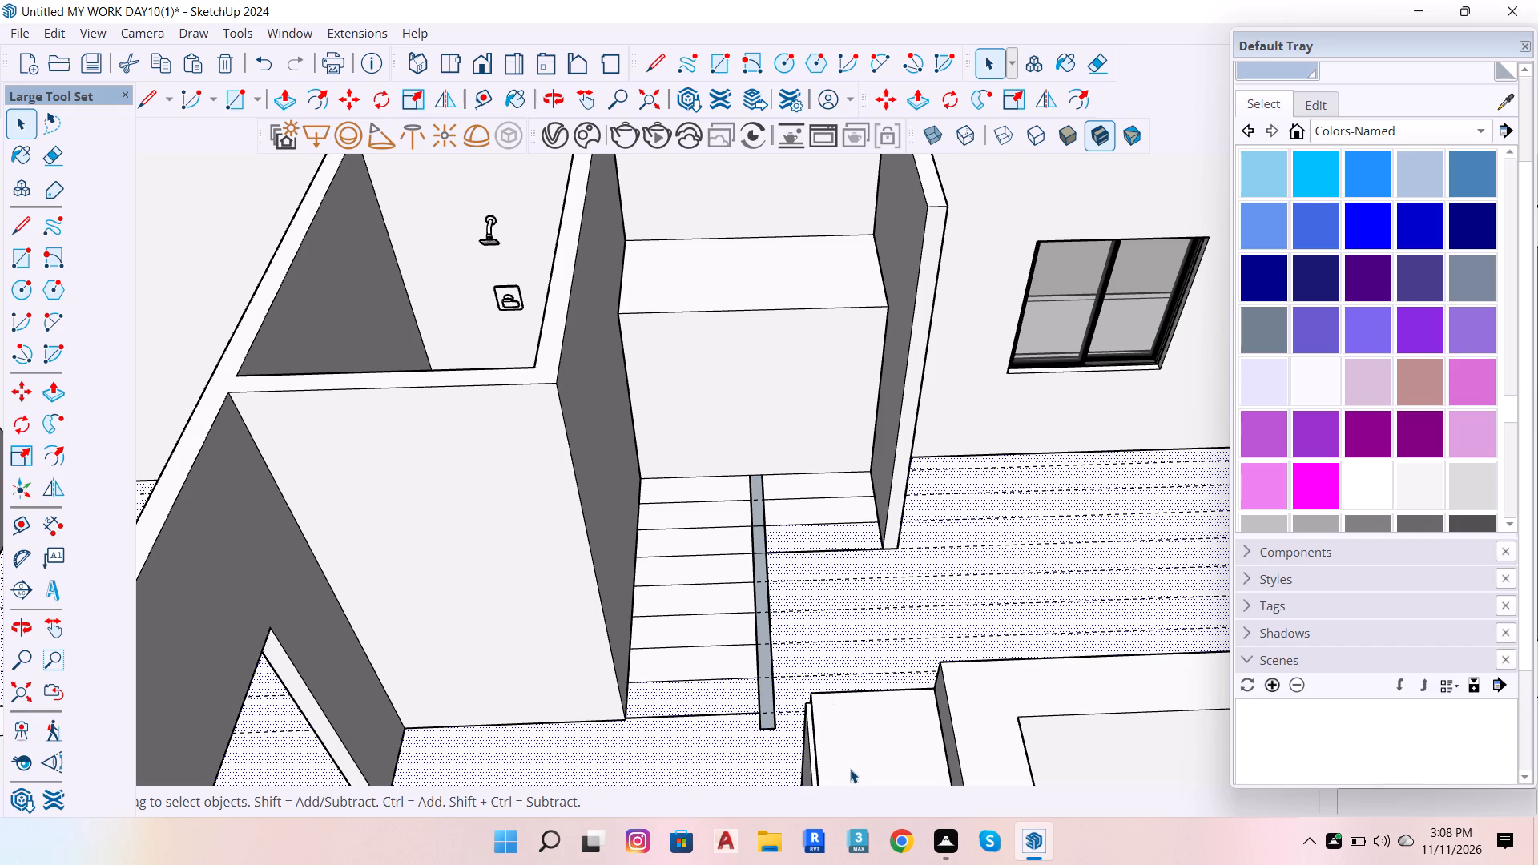
Draw an 11" by 3' rectangle over the last tread of the long flight, between the long wall's end and the central strip.
{"action": "scroll", "coordinate": [862, 698], "scroll_direction": "down", "scroll_amount": 5}
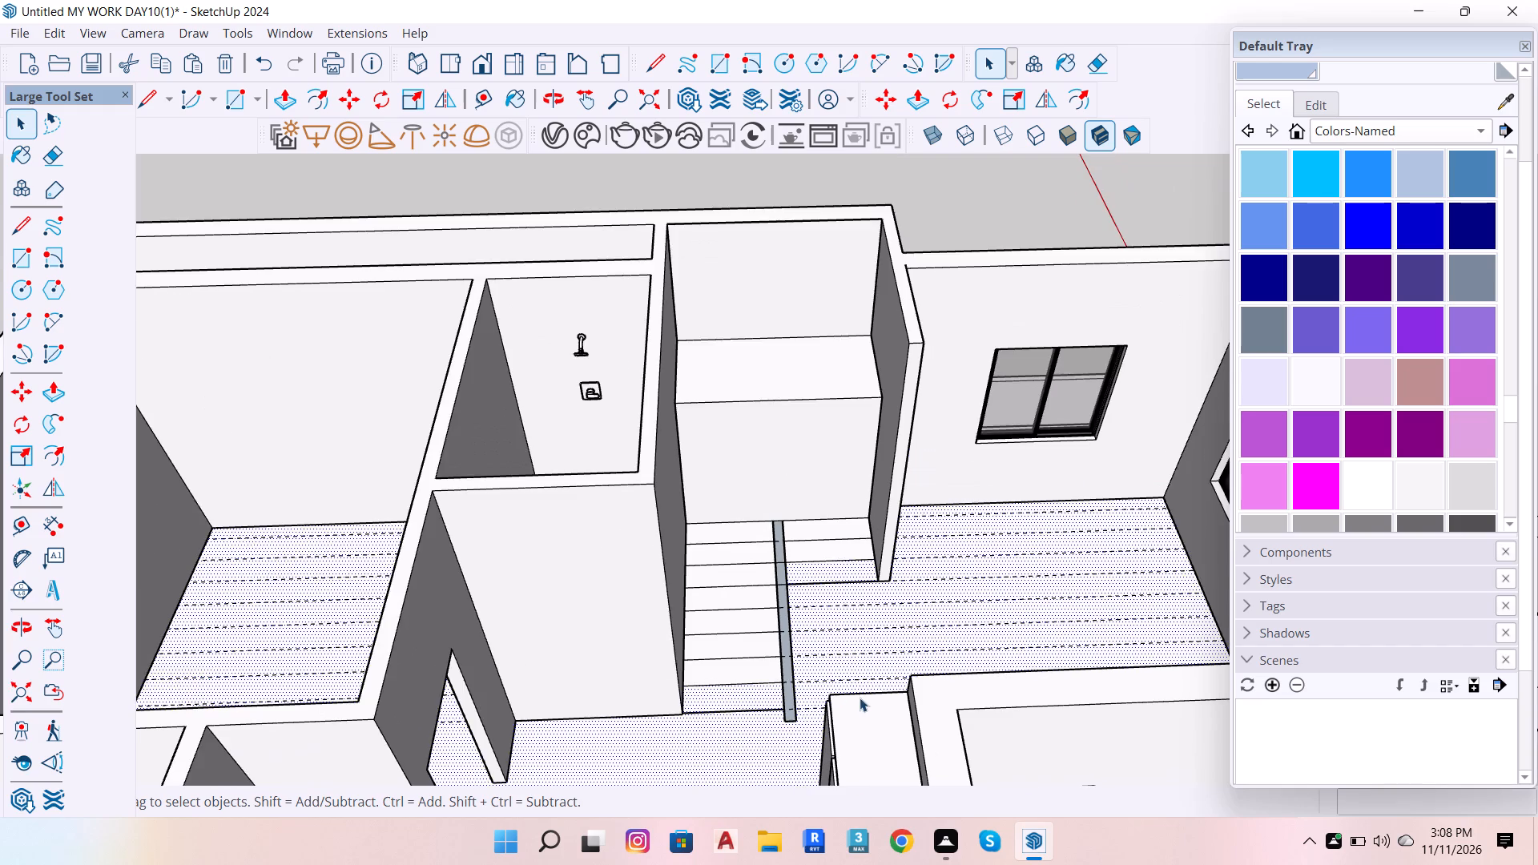
{"action": "scroll", "coordinate": [860, 698], "scroll_direction": "down", "scroll_amount": 5}
{"action": "scroll", "coordinate": [1020, 478], "scroll_direction": "up", "scroll_amount": 9}
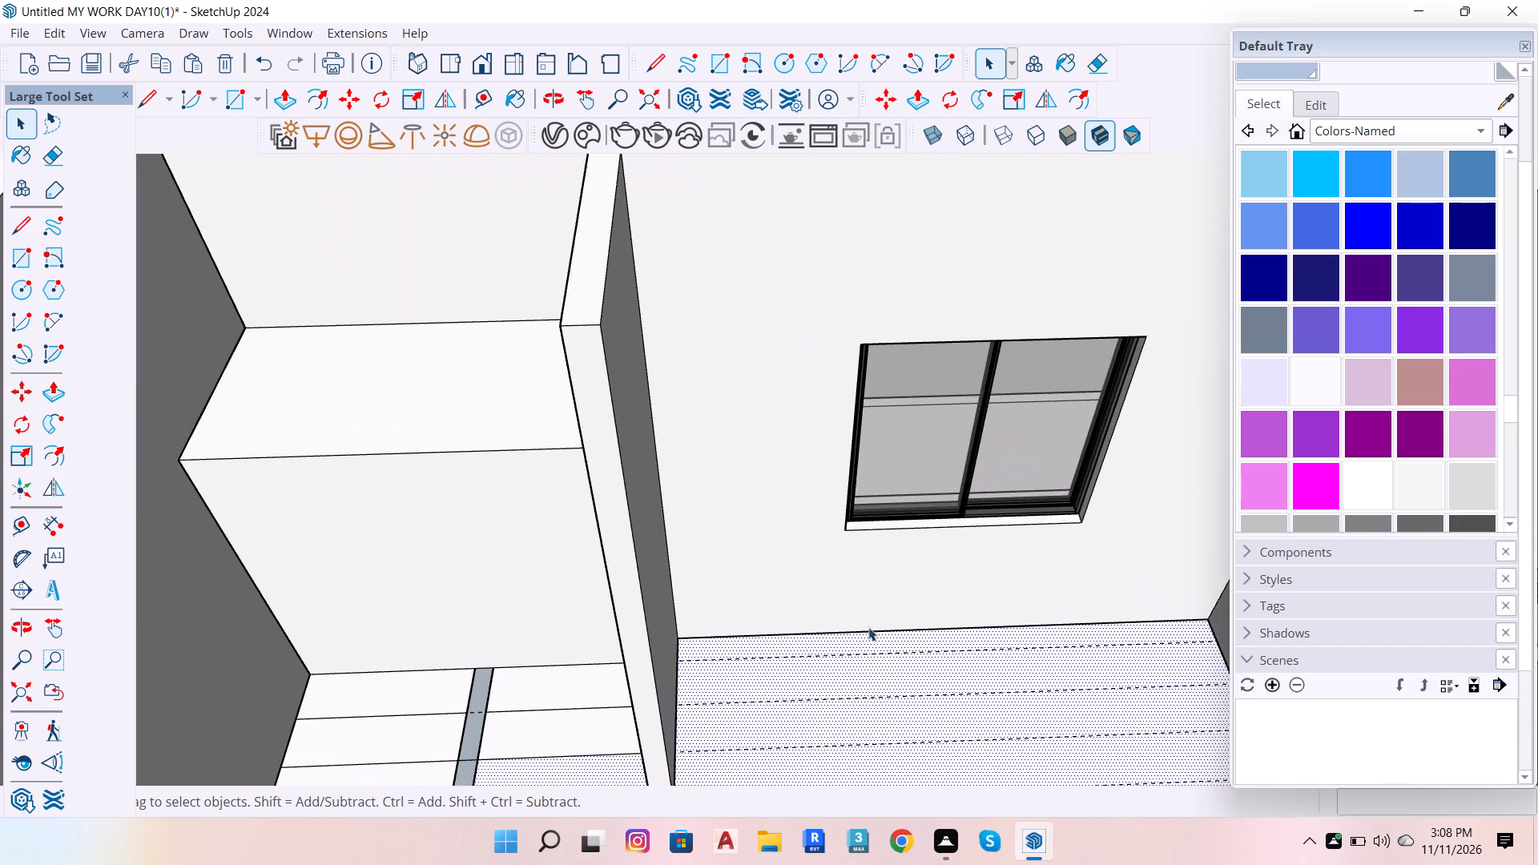
{"action": "scroll", "coordinate": [868, 627], "scroll_direction": "down", "scroll_amount": 10}
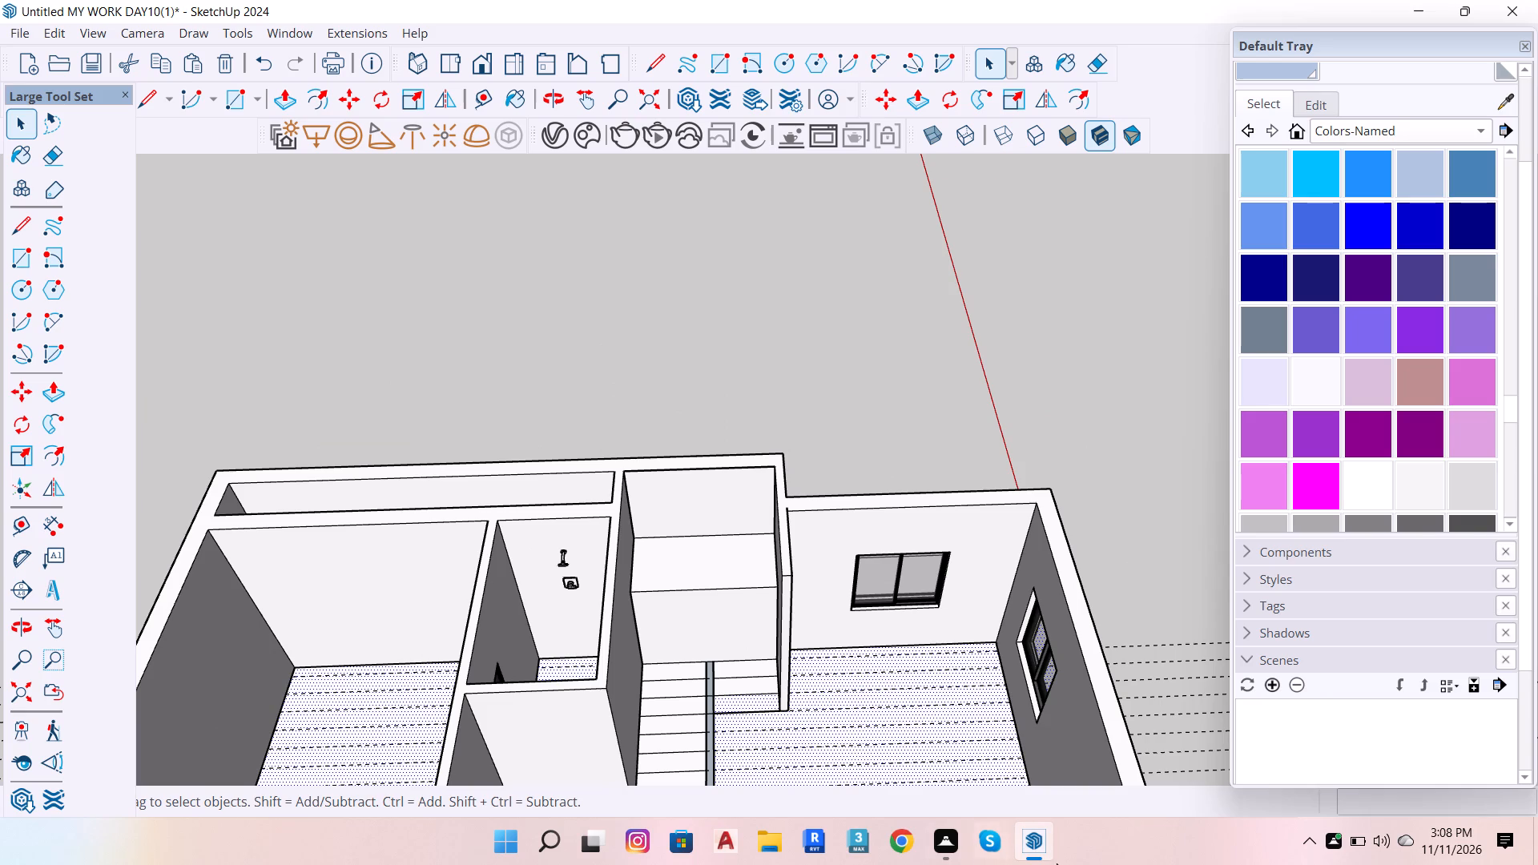
{"action": "scroll", "coordinate": [1078, 575], "scroll_direction": "down", "scroll_amount": 5}
{"action": "scroll", "coordinate": [891, 768], "scroll_direction": "up", "scroll_amount": 5}
{"action": "scroll", "coordinate": [717, 682], "scroll_direction": "up", "scroll_amount": 10}
{"action": "scroll", "coordinate": [409, 680], "scroll_direction": "down", "scroll_amount": 4}
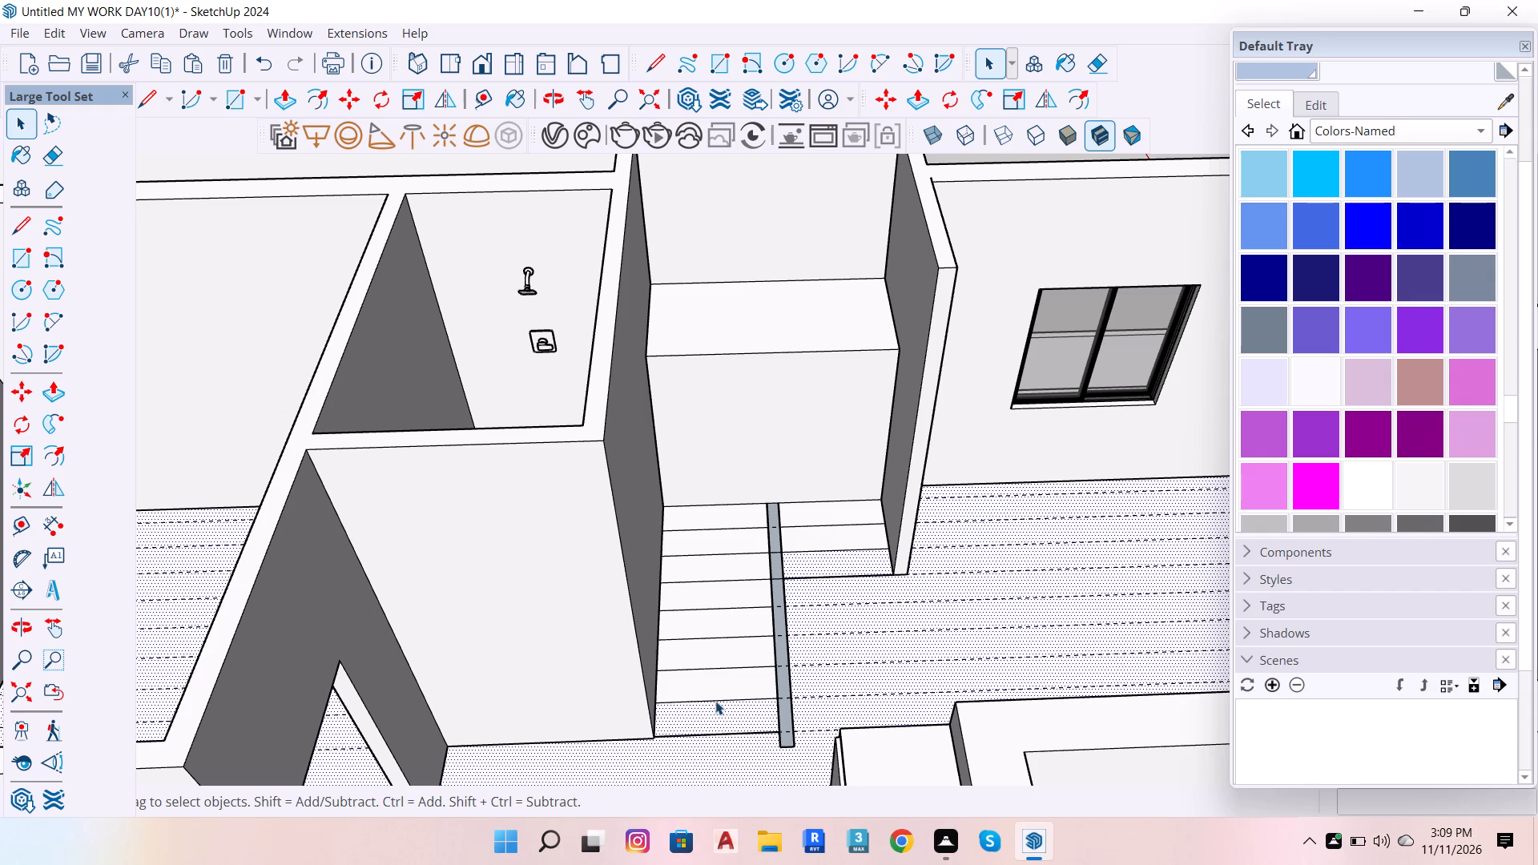
{"action": "scroll", "coordinate": [715, 701], "scroll_direction": "up", "scroll_amount": 3}
{"action": "key", "text": "r"}
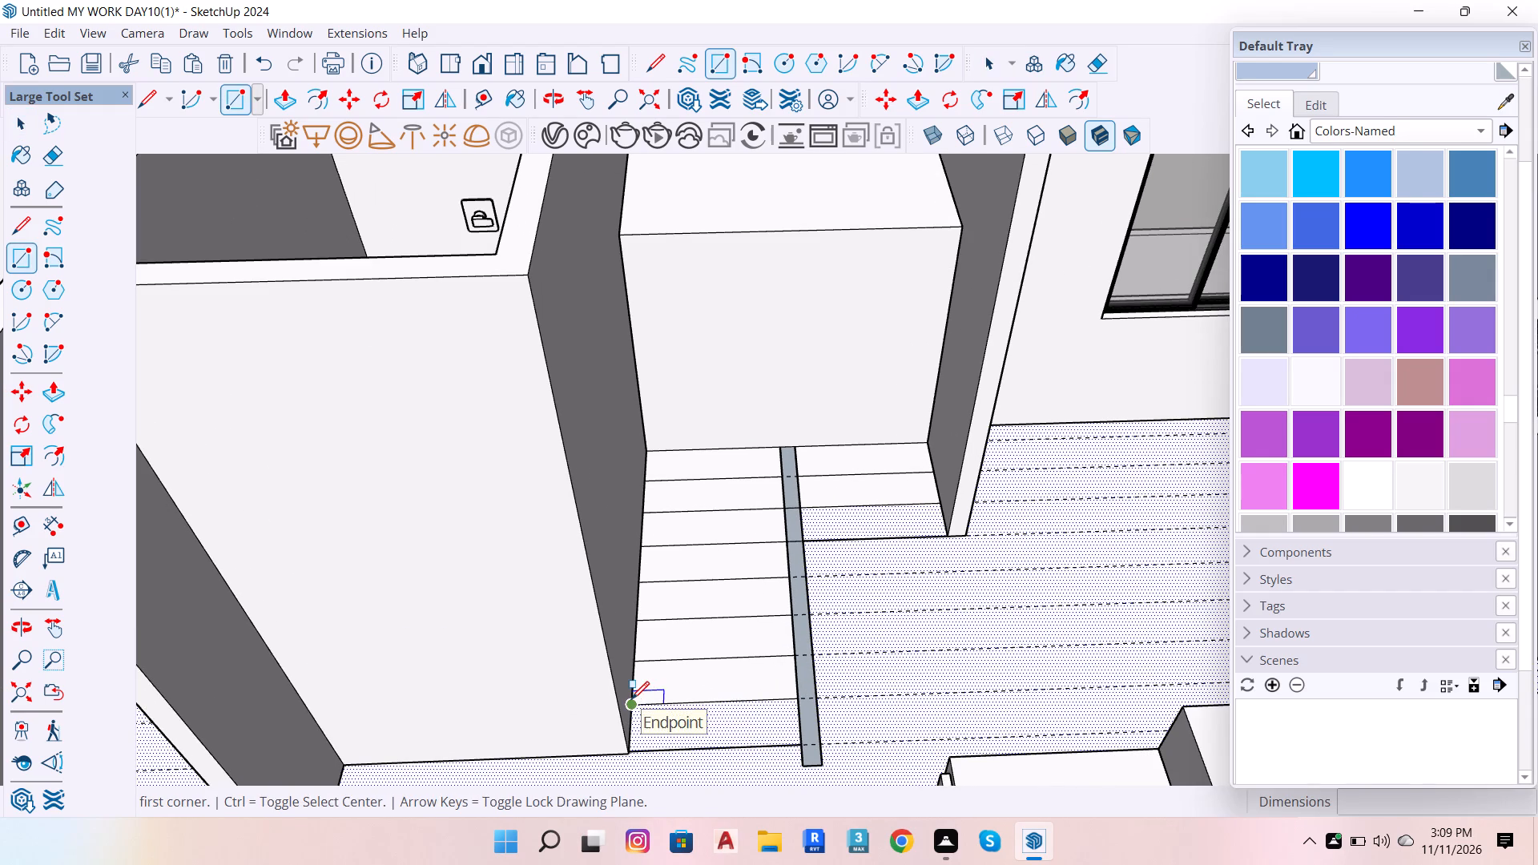
{"action": "left_click", "coordinate": [631, 699]}
{"action": "left_click", "coordinate": [801, 744]}
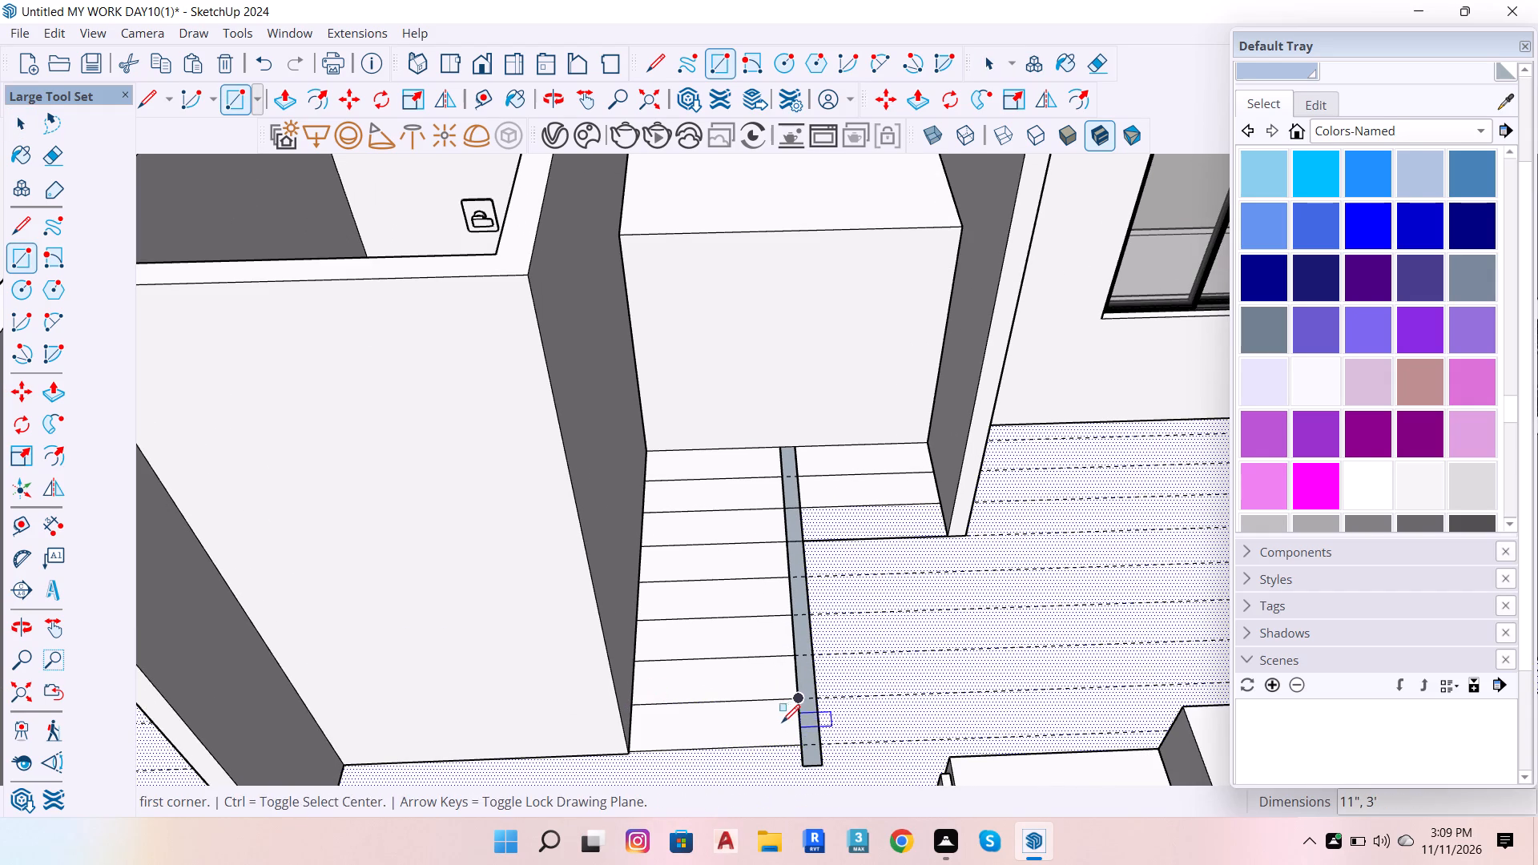
{"action": "key", "text": "space"}
Draw a 3' by 11" rectangle over the third tread of the short flight, between the short wall and the central strip.
{"action": "scroll", "coordinate": [783, 730], "scroll_direction": "down", "scroll_amount": 4}
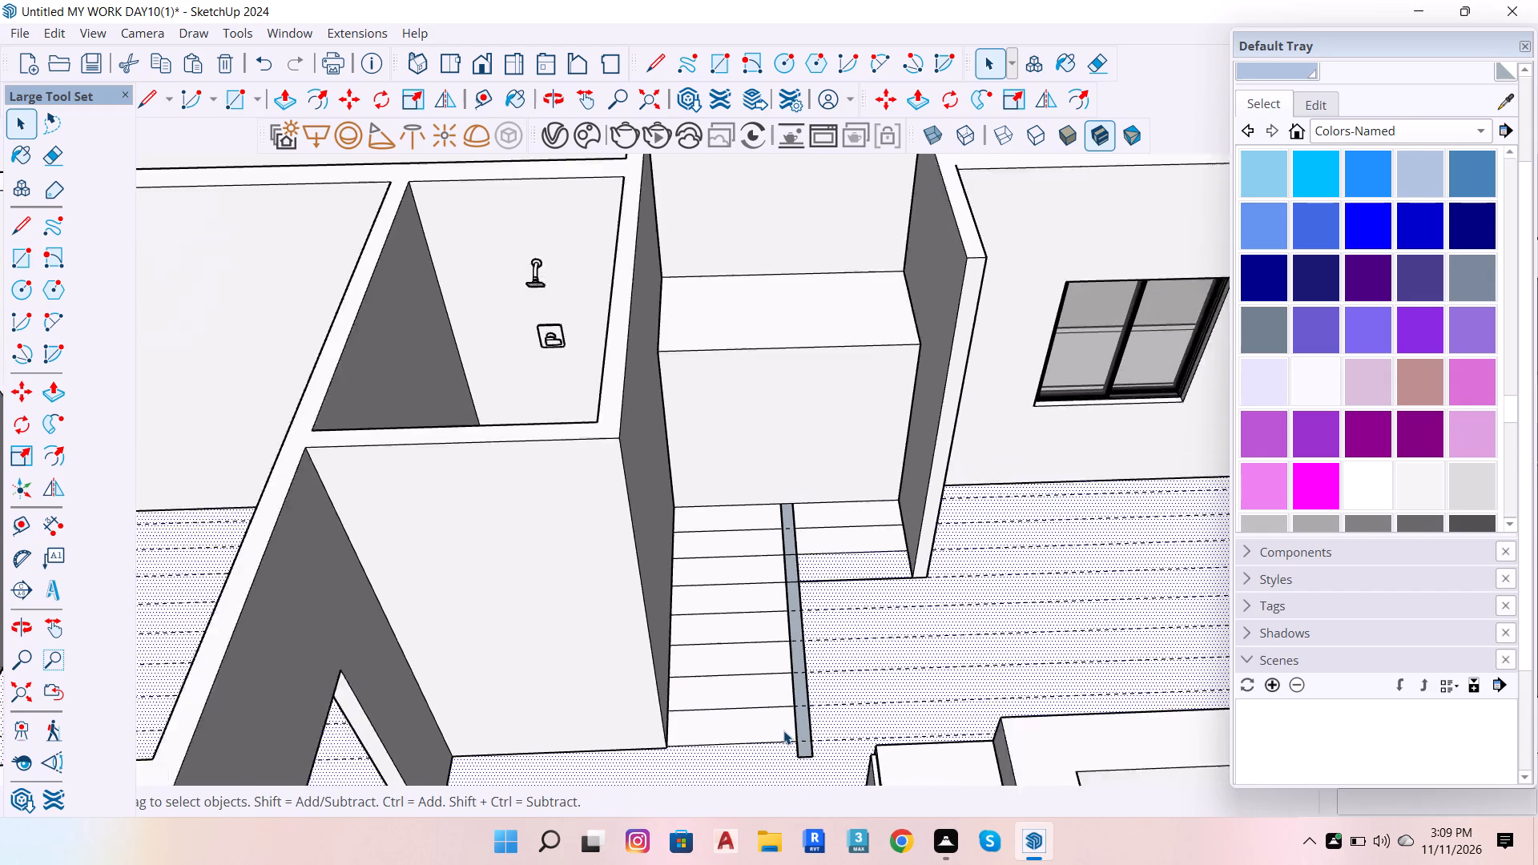
{"action": "scroll", "coordinate": [794, 754], "scroll_direction": "up", "scroll_amount": 3}
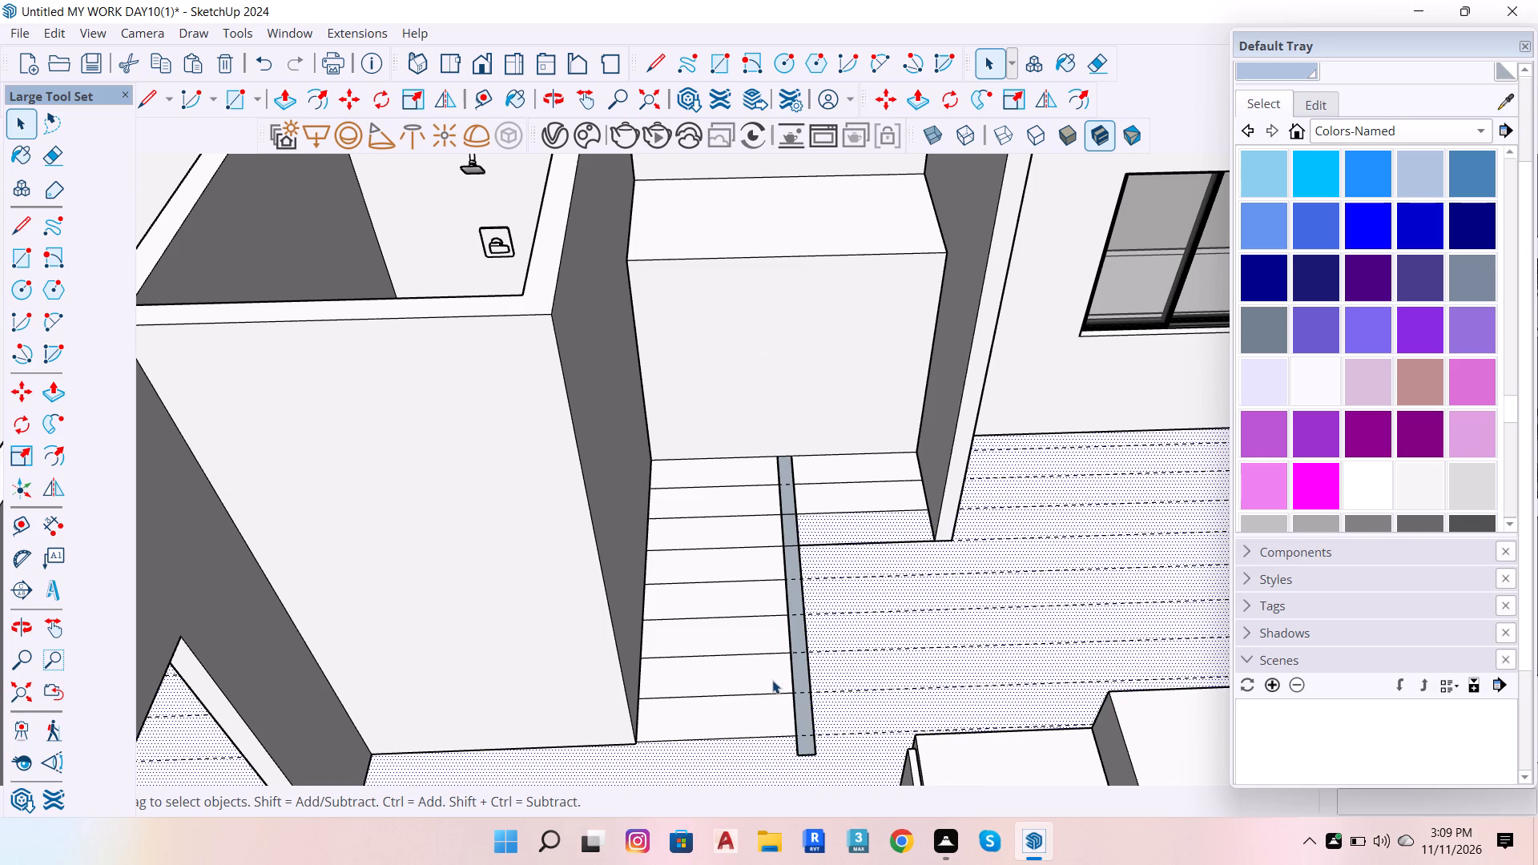
{"action": "scroll", "coordinate": [792, 711], "scroll_direction": "down", "scroll_amount": 3}
{"action": "scroll", "coordinate": [922, 519], "scroll_direction": "up", "scroll_amount": 9}
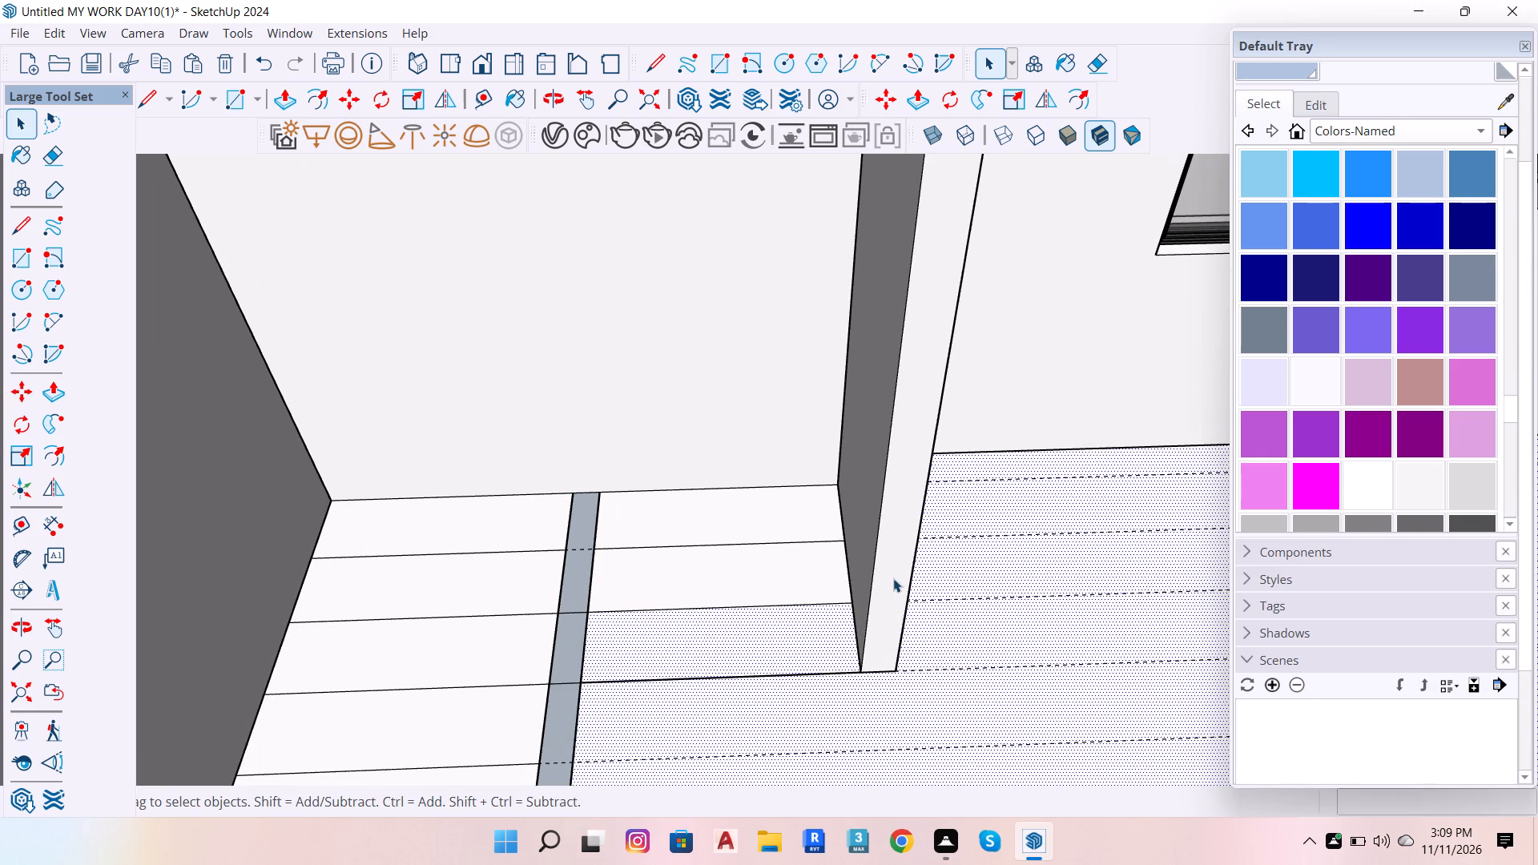
{"action": "key", "text": "r"}
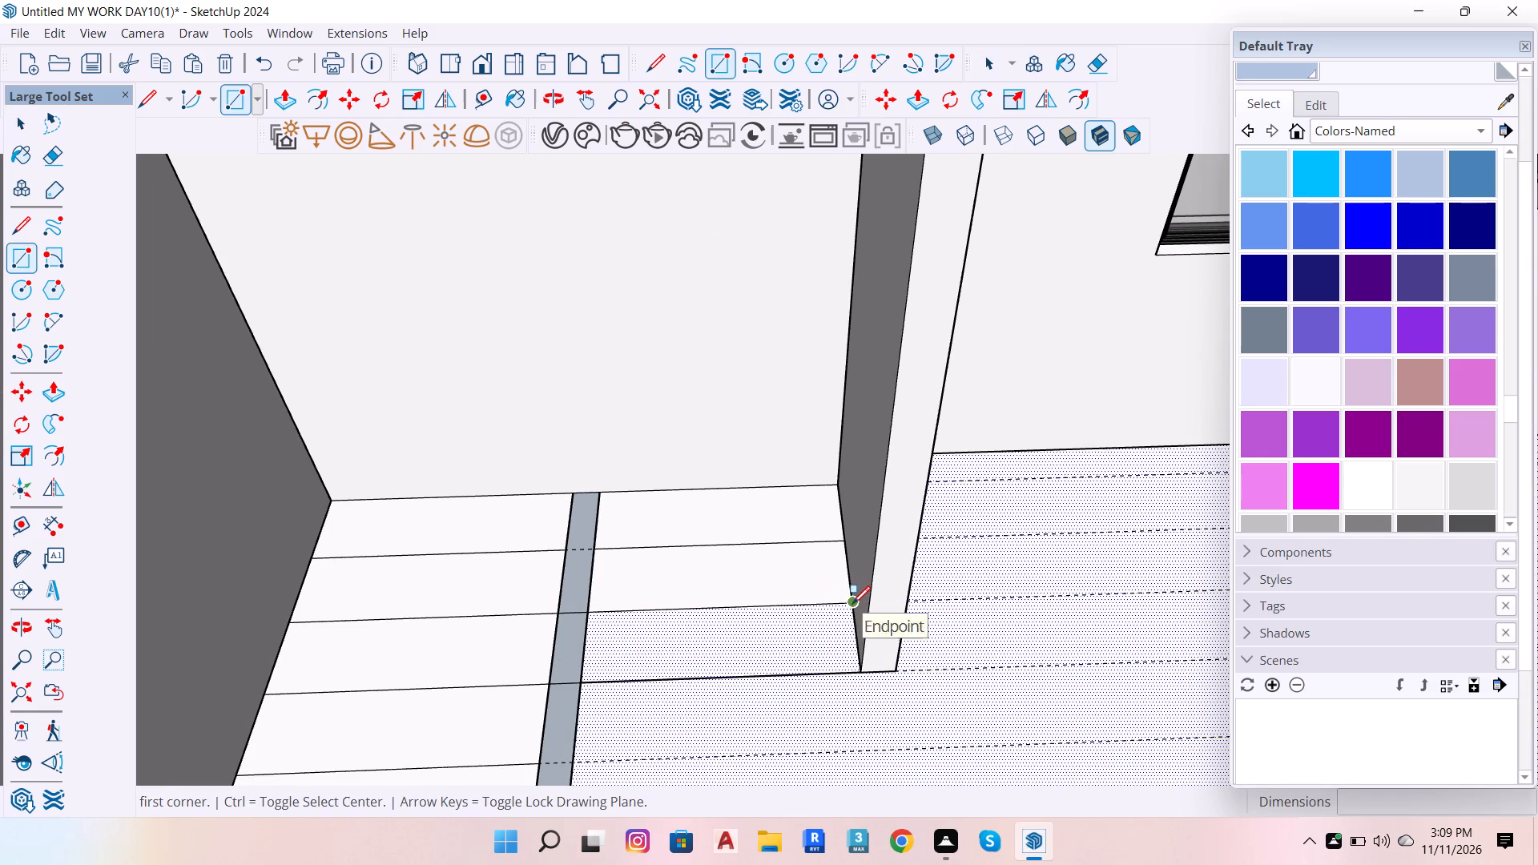
{"action": "left_click", "coordinate": [849, 607]}
{"action": "left_click", "coordinate": [590, 688]}
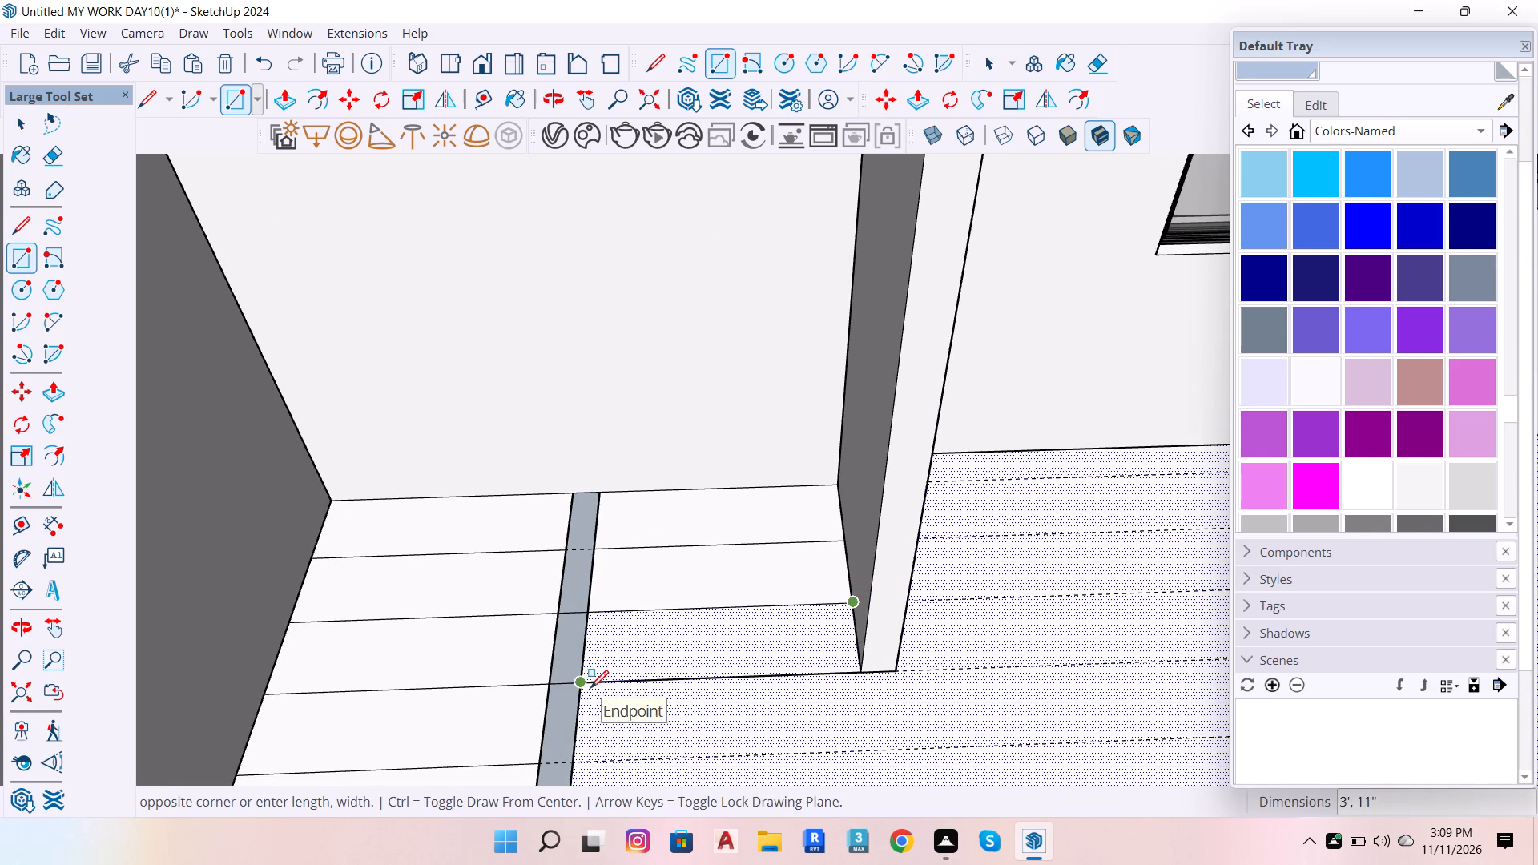
{"action": "key", "text": "space"}
Check the short flight's third and first tread faces by selecting them individually.
{"action": "scroll", "coordinate": [662, 651], "scroll_direction": "down", "scroll_amount": 4}
{"action": "left_click", "coordinate": [665, 650]}
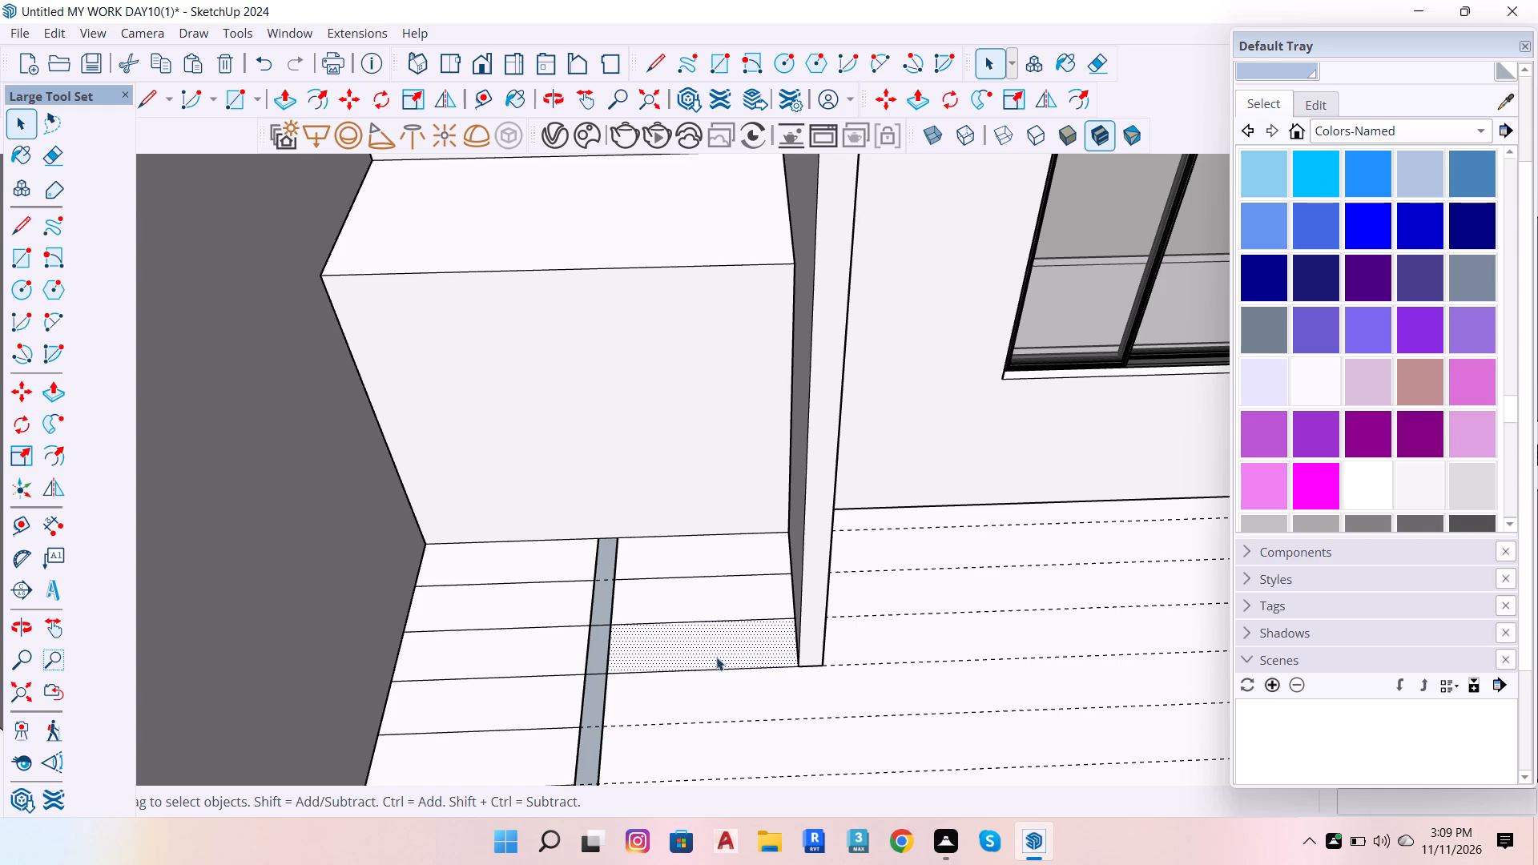
{"action": "scroll", "coordinate": [716, 658], "scroll_direction": "down", "scroll_amount": 2}
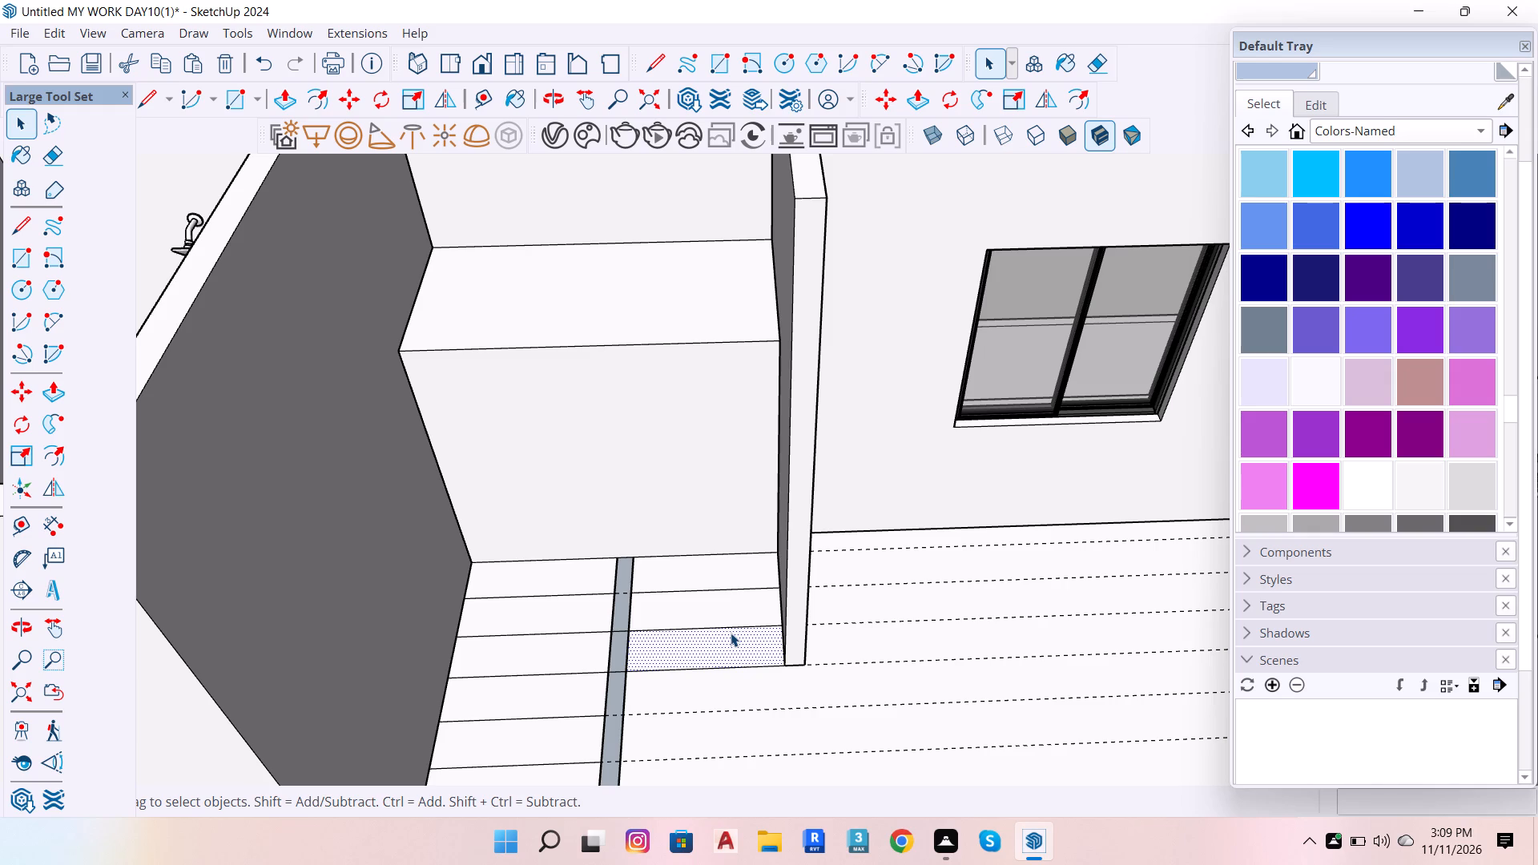
{"action": "scroll", "coordinate": [719, 660], "scroll_direction": "down", "scroll_amount": 5}
{"action": "scroll", "coordinate": [684, 632], "scroll_direction": "up", "scroll_amount": 5}
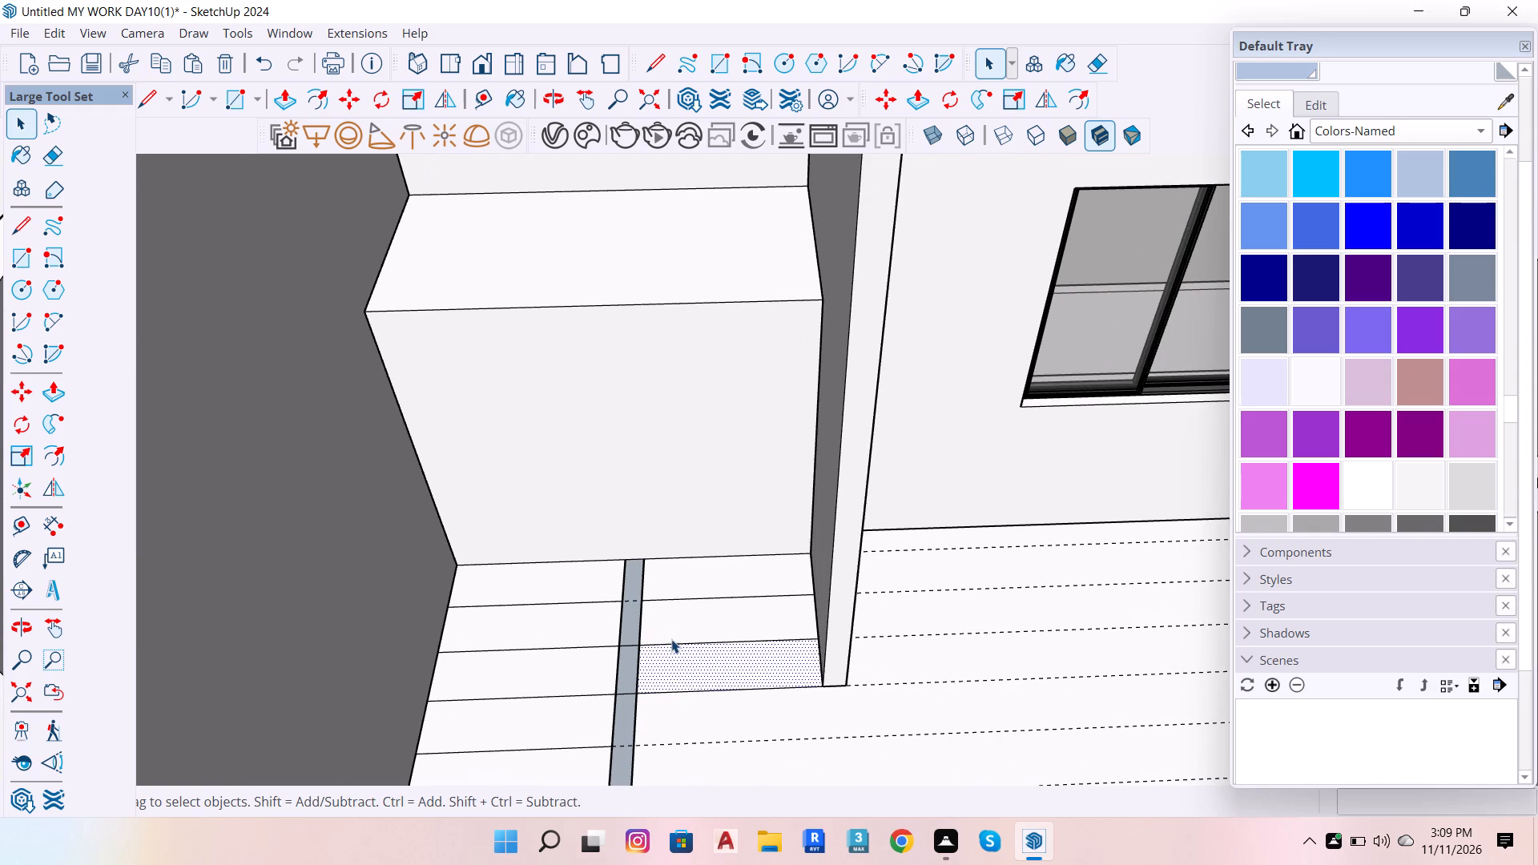
{"action": "left_click", "coordinate": [671, 639]}
{"action": "left_click", "coordinate": [696, 585]}
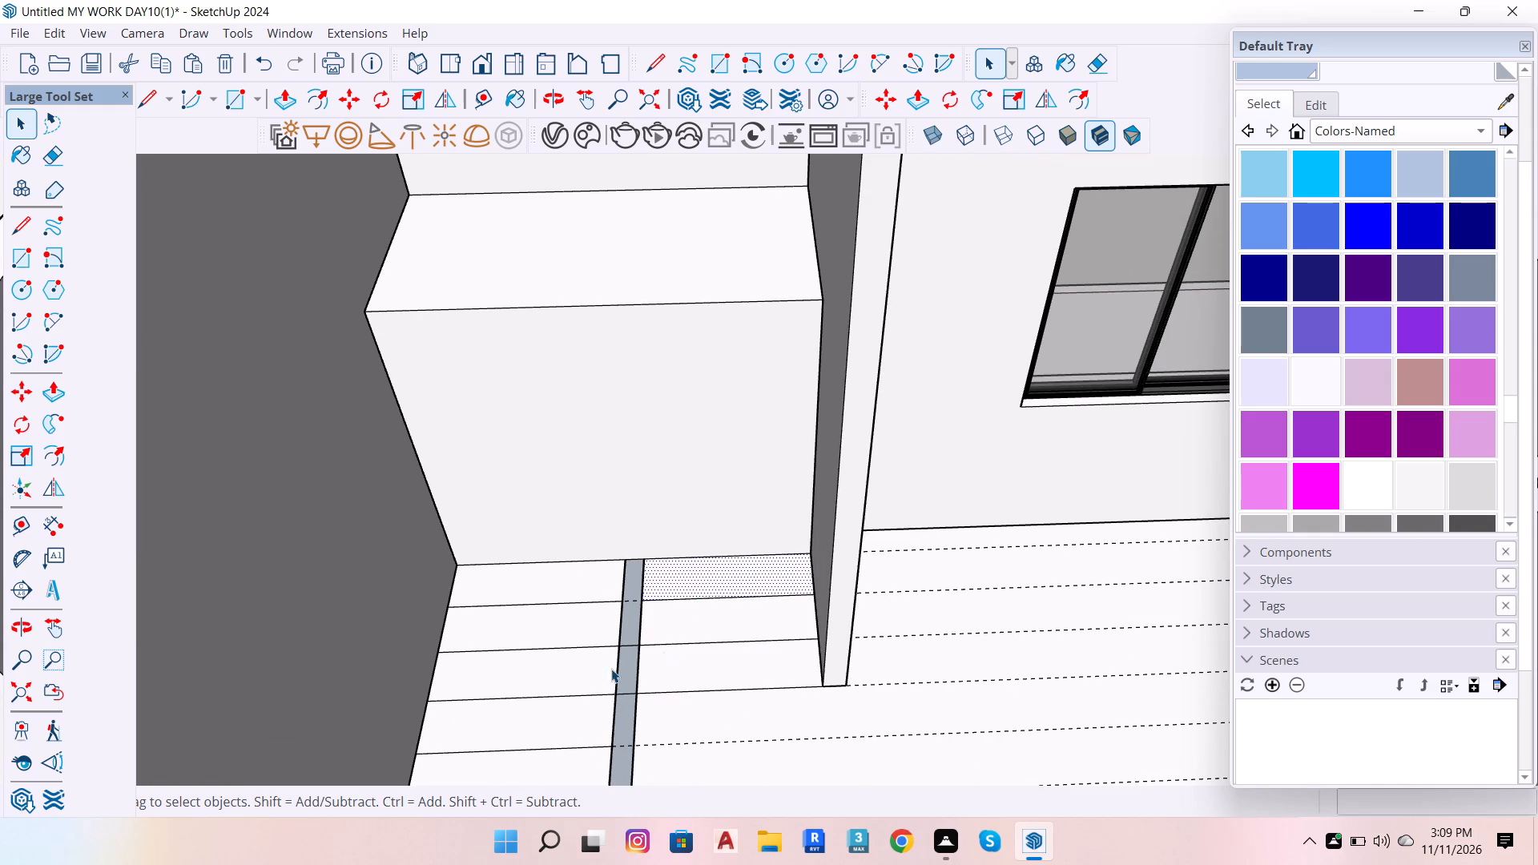
{"action": "scroll", "coordinate": [610, 664], "scroll_direction": "down", "scroll_amount": 11}
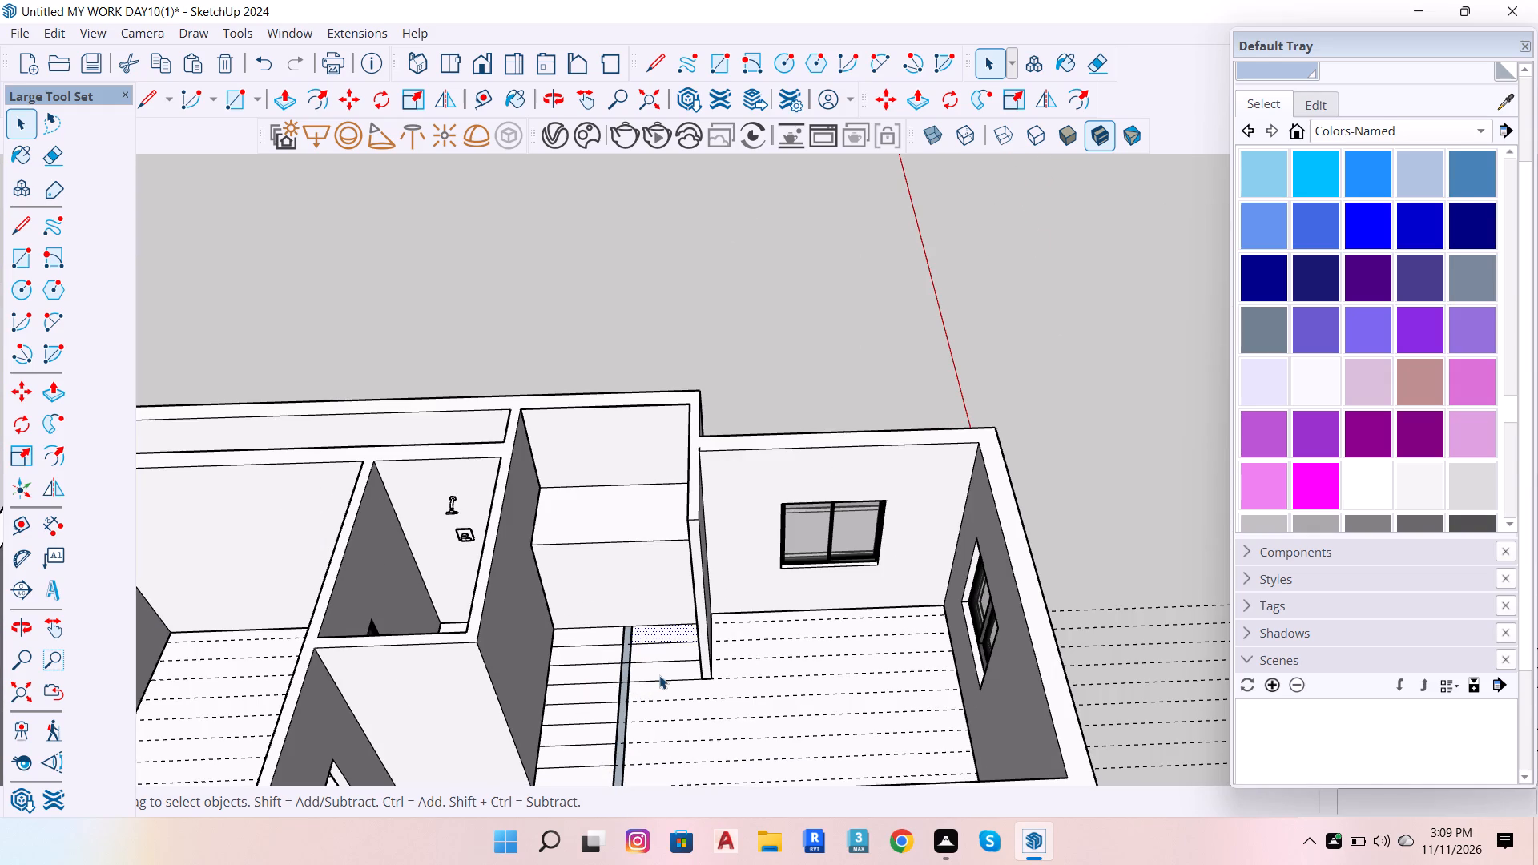
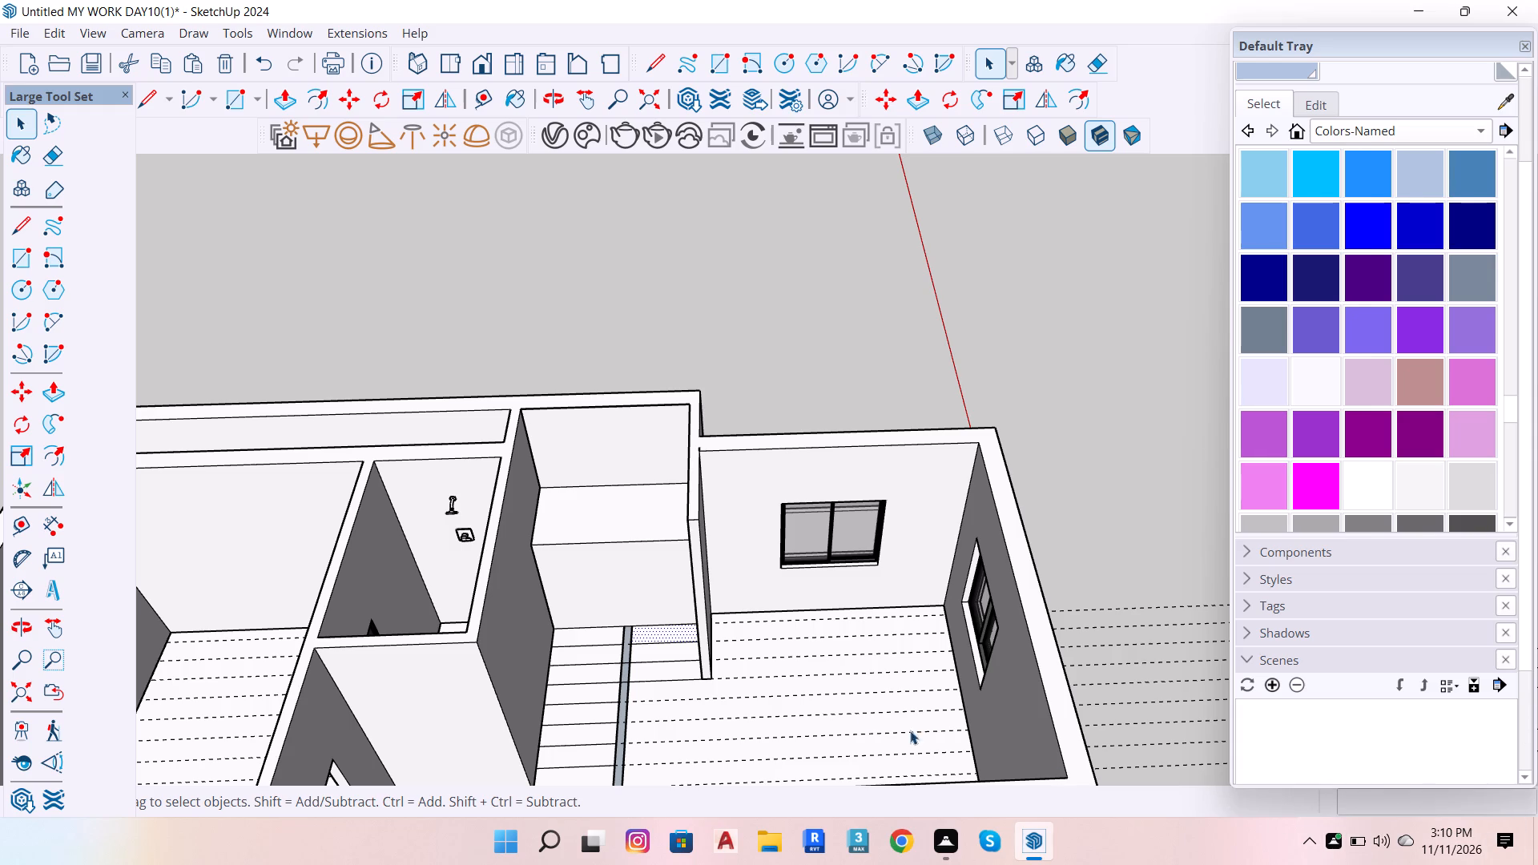
Push/pull the first tread at the long wall's end up 1', and raise the adjoining second tread by the same distance.
{"action": "scroll", "coordinate": [634, 667], "scroll_direction": "up", "scroll_amount": 7}
{"action": "scroll", "coordinate": [827, 473], "scroll_direction": "down", "scroll_amount": 12}
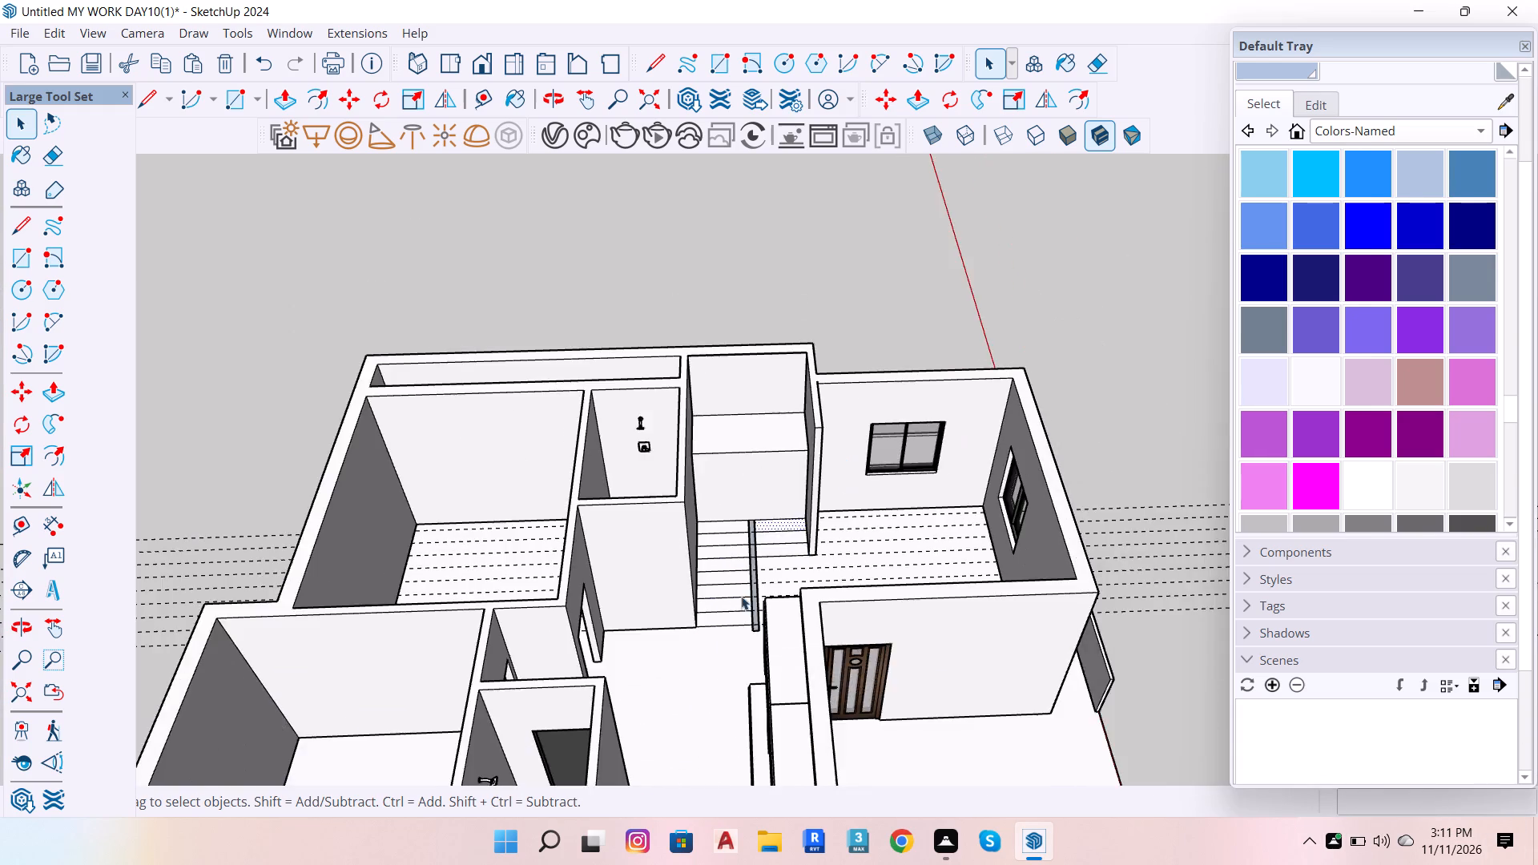
{"action": "scroll", "coordinate": [728, 604], "scroll_direction": "up", "scroll_amount": 13}
{"action": "left_click", "coordinate": [707, 628]}
{"action": "key", "text": "p"}
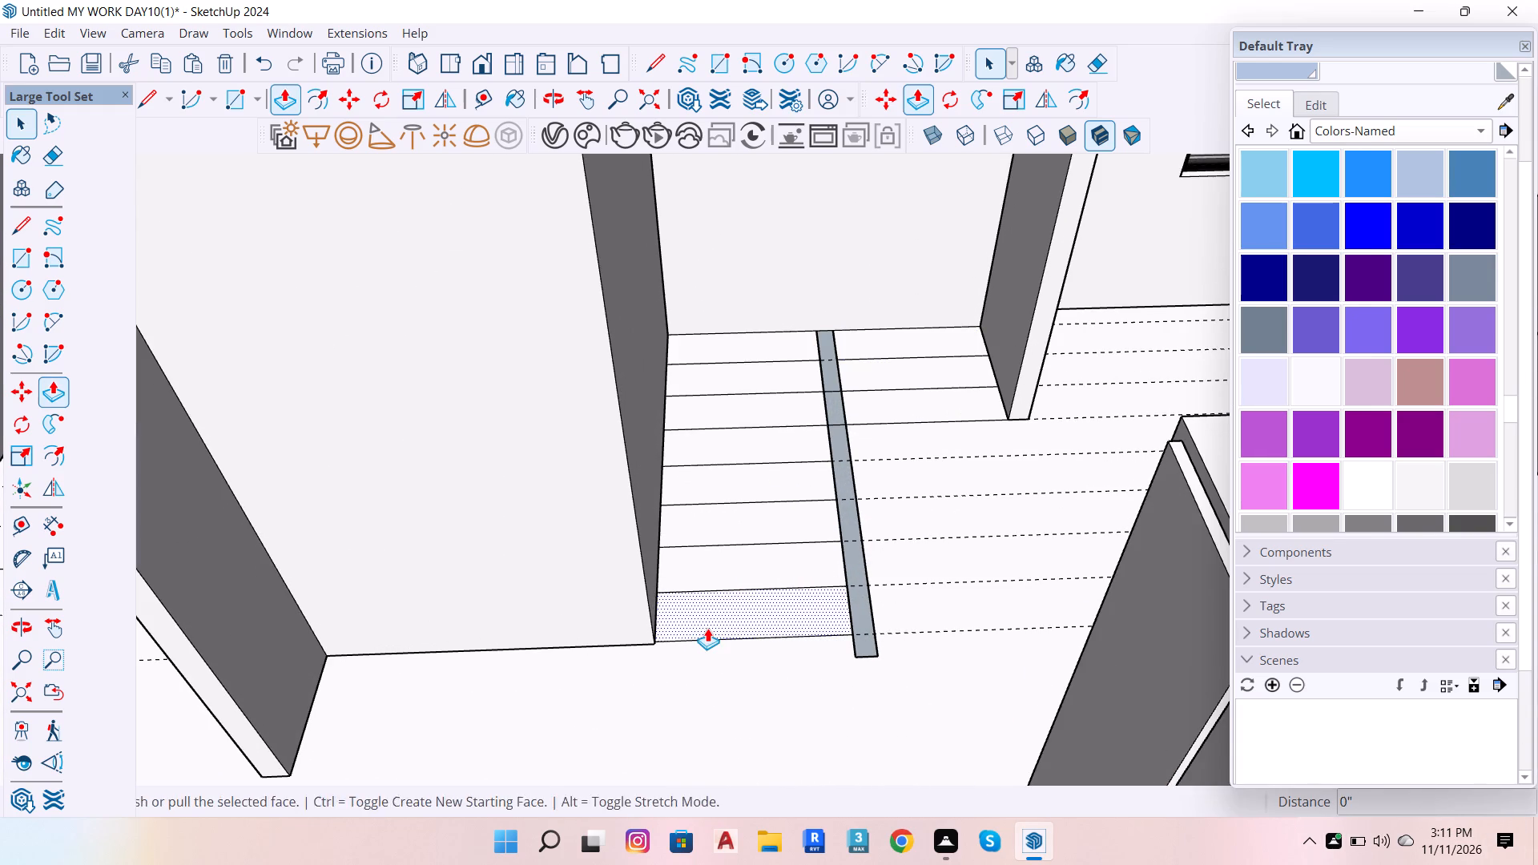
{"action": "left_click", "coordinate": [707, 628]}
{"action": "type", "text": "1'"}
{"action": "key", "text": "Return"}
{"action": "scroll", "coordinate": [787, 506], "scroll_direction": "up", "scroll_amount": 11}
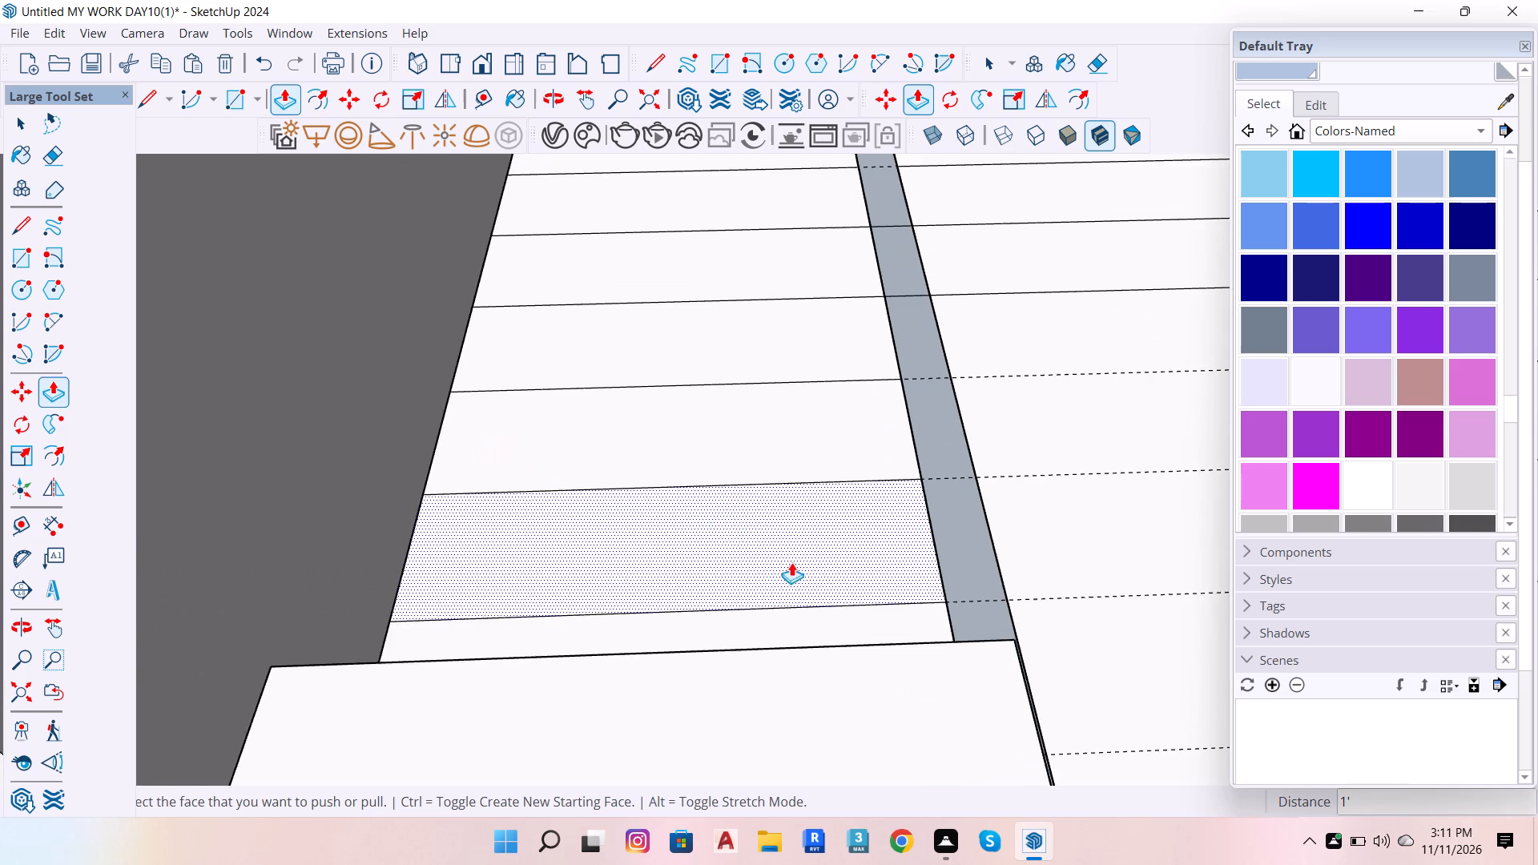
{"action": "scroll", "coordinate": [780, 632], "scroll_direction": "up", "scroll_amount": 6}
{"action": "double_click", "coordinate": [782, 589]}
Raise the third and fourth treads of the long flight by the same 1' distance.
{"action": "scroll", "coordinate": [1076, 634], "scroll_direction": "down", "scroll_amount": 8}
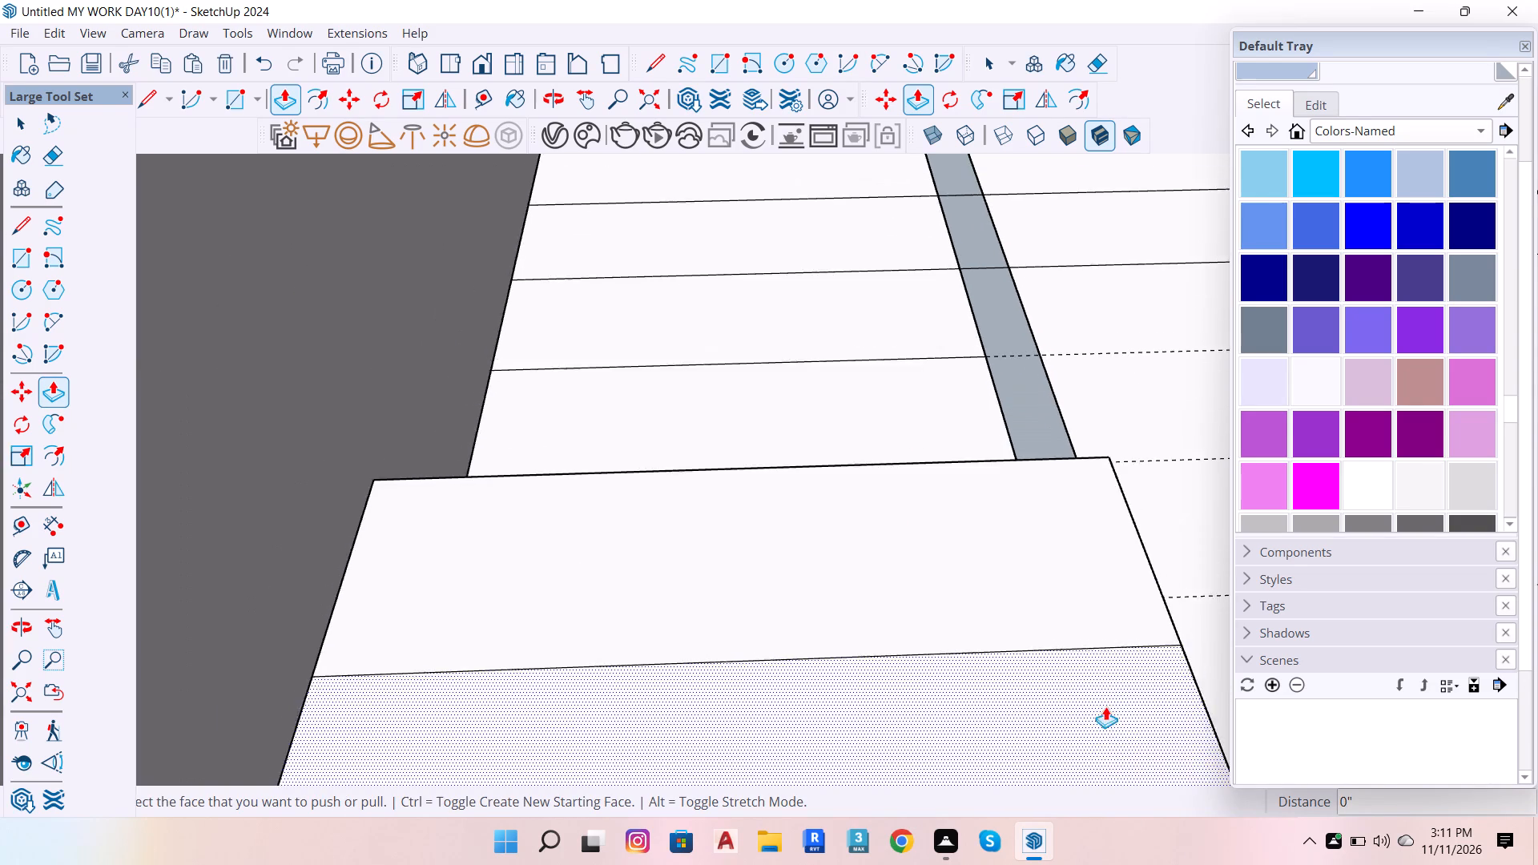
{"action": "scroll", "coordinate": [1105, 706], "scroll_direction": "down", "scroll_amount": 5}
{"action": "scroll", "coordinate": [929, 461], "scroll_direction": "up", "scroll_amount": 12}
{"action": "scroll", "coordinate": [1033, 489], "scroll_direction": "down", "scroll_amount": 7}
{"action": "scroll", "coordinate": [950, 584], "scroll_direction": "down", "scroll_amount": 2}
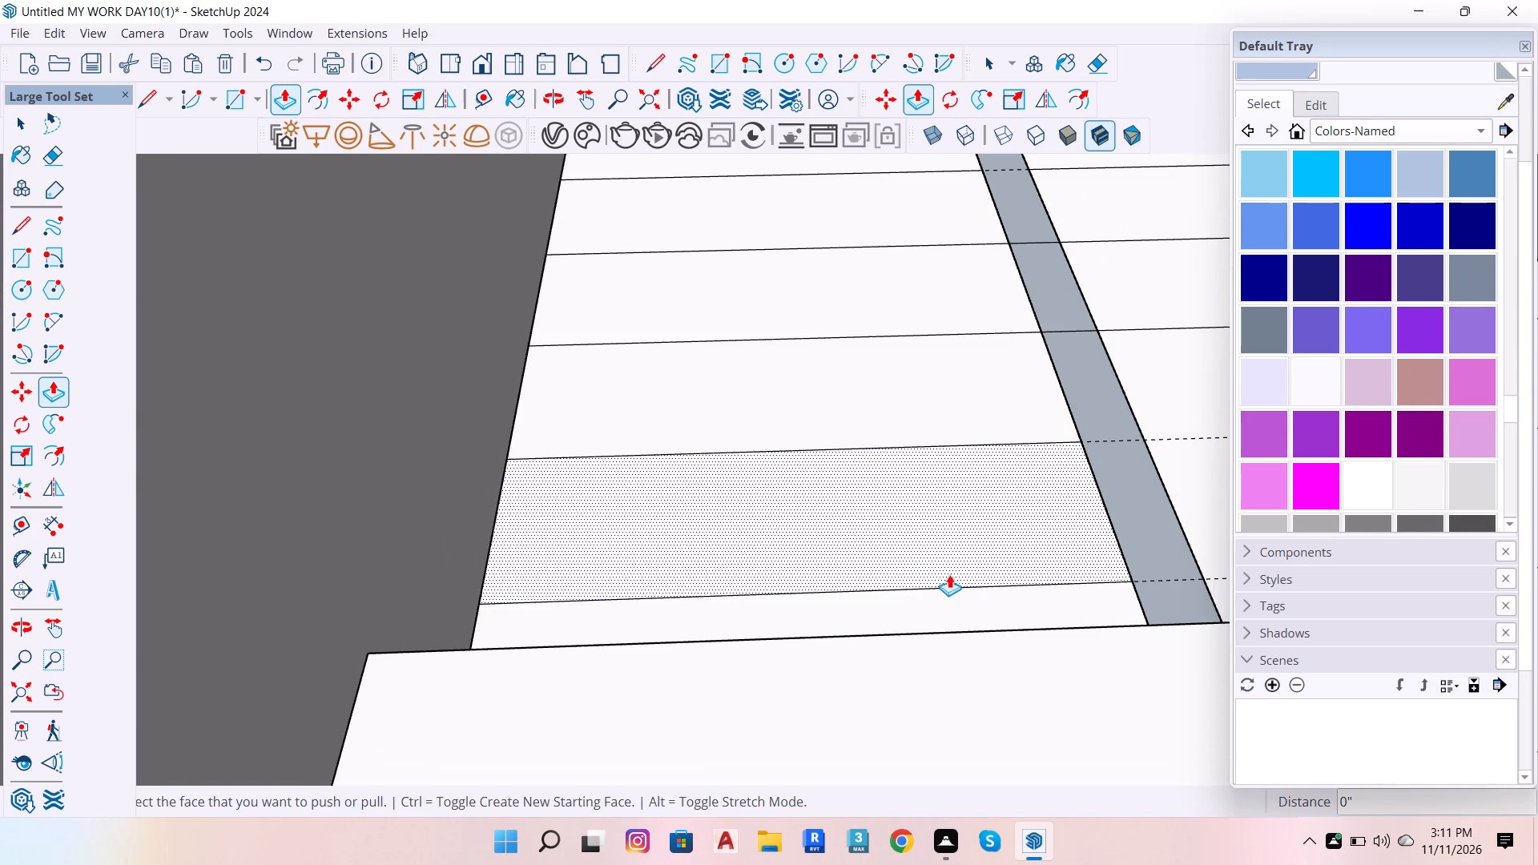
{"action": "key", "text": "o"}
{"action": "left_click_drag", "start_coordinate": [945, 469], "coordinate": [999, 705]}
{"action": "scroll", "coordinate": [839, 485], "scroll_direction": "down", "scroll_amount": 7}
{"action": "key", "text": "space"}
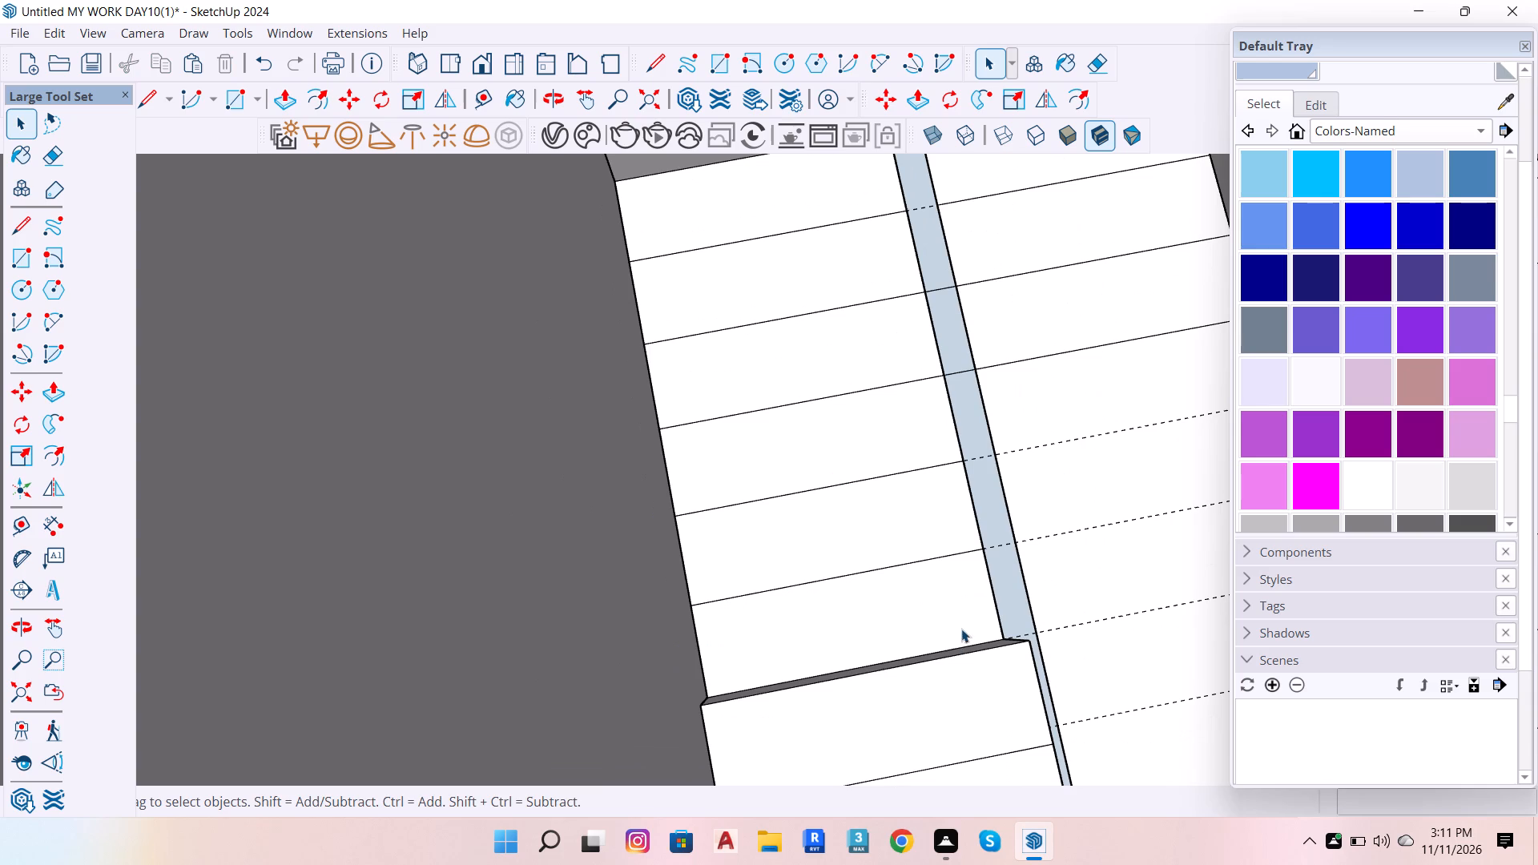
{"action": "key", "text": "p"}
{"action": "double_click", "coordinate": [960, 611]}
{"action": "double_click", "coordinate": [918, 494]}
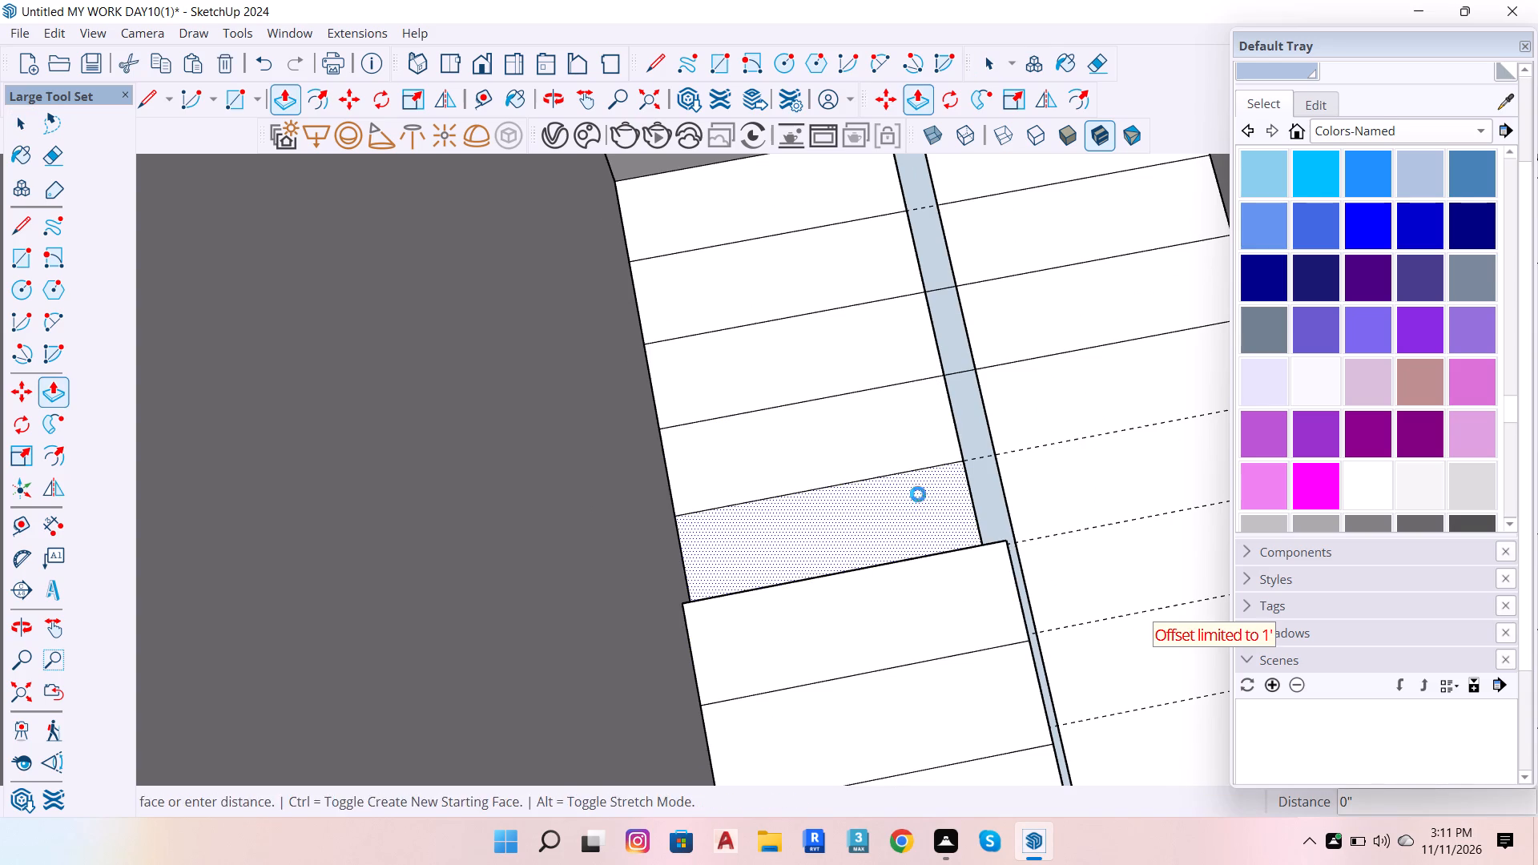
Raise the fifth, sixth and seventh treads of the long flight by the same 1' distance.
{"action": "double_click", "coordinate": [892, 428]}
{"action": "double_click", "coordinate": [835, 322]}
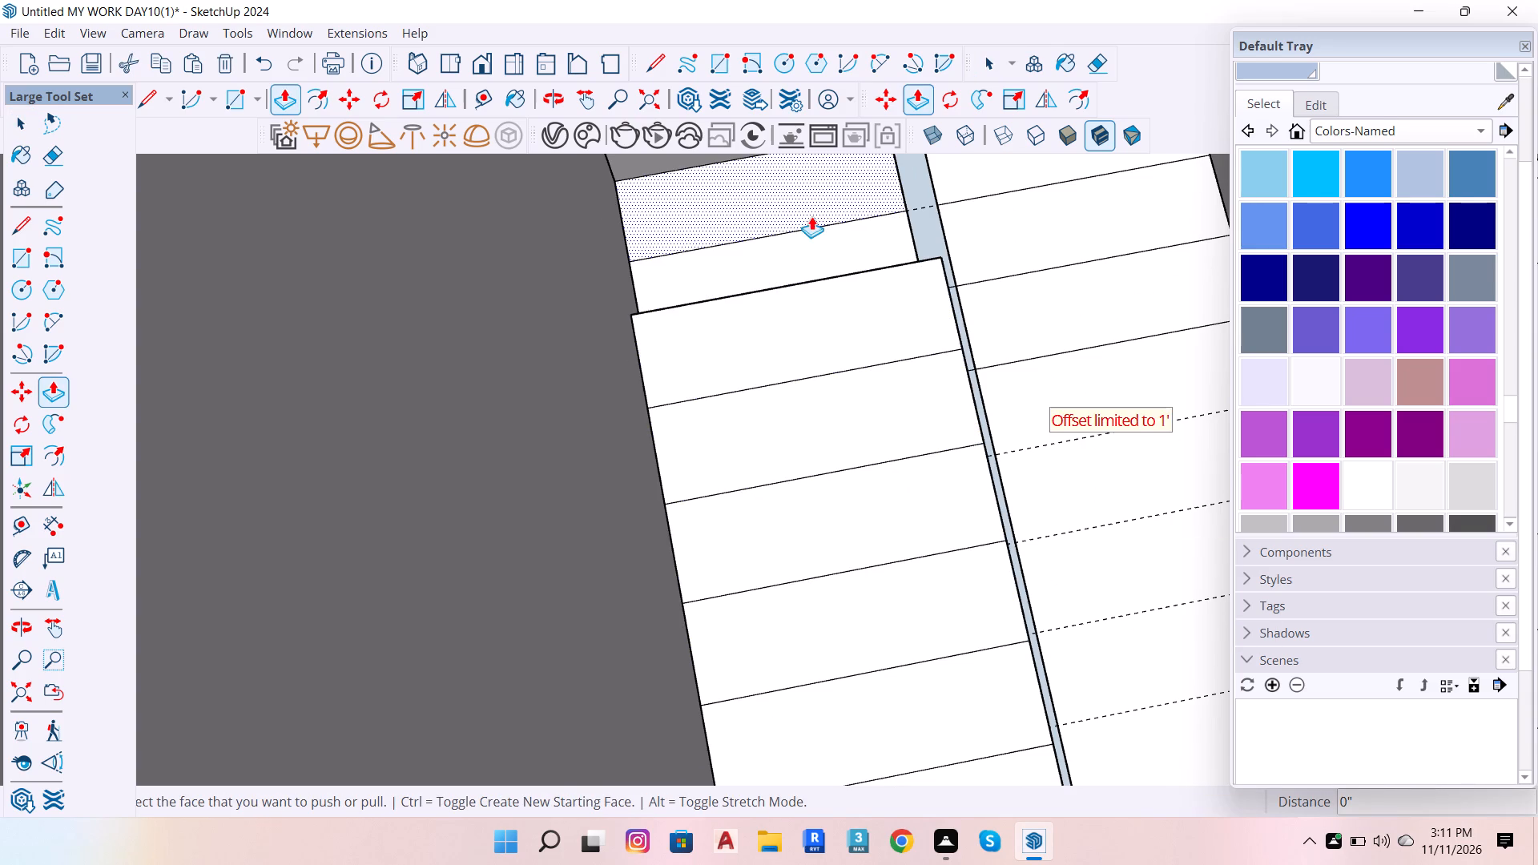
{"action": "left_click", "coordinate": [821, 237]}
{"action": "left_click", "coordinate": [821, 237]}
{"action": "scroll", "coordinate": [913, 363], "scroll_direction": "down", "scroll_amount": 3}
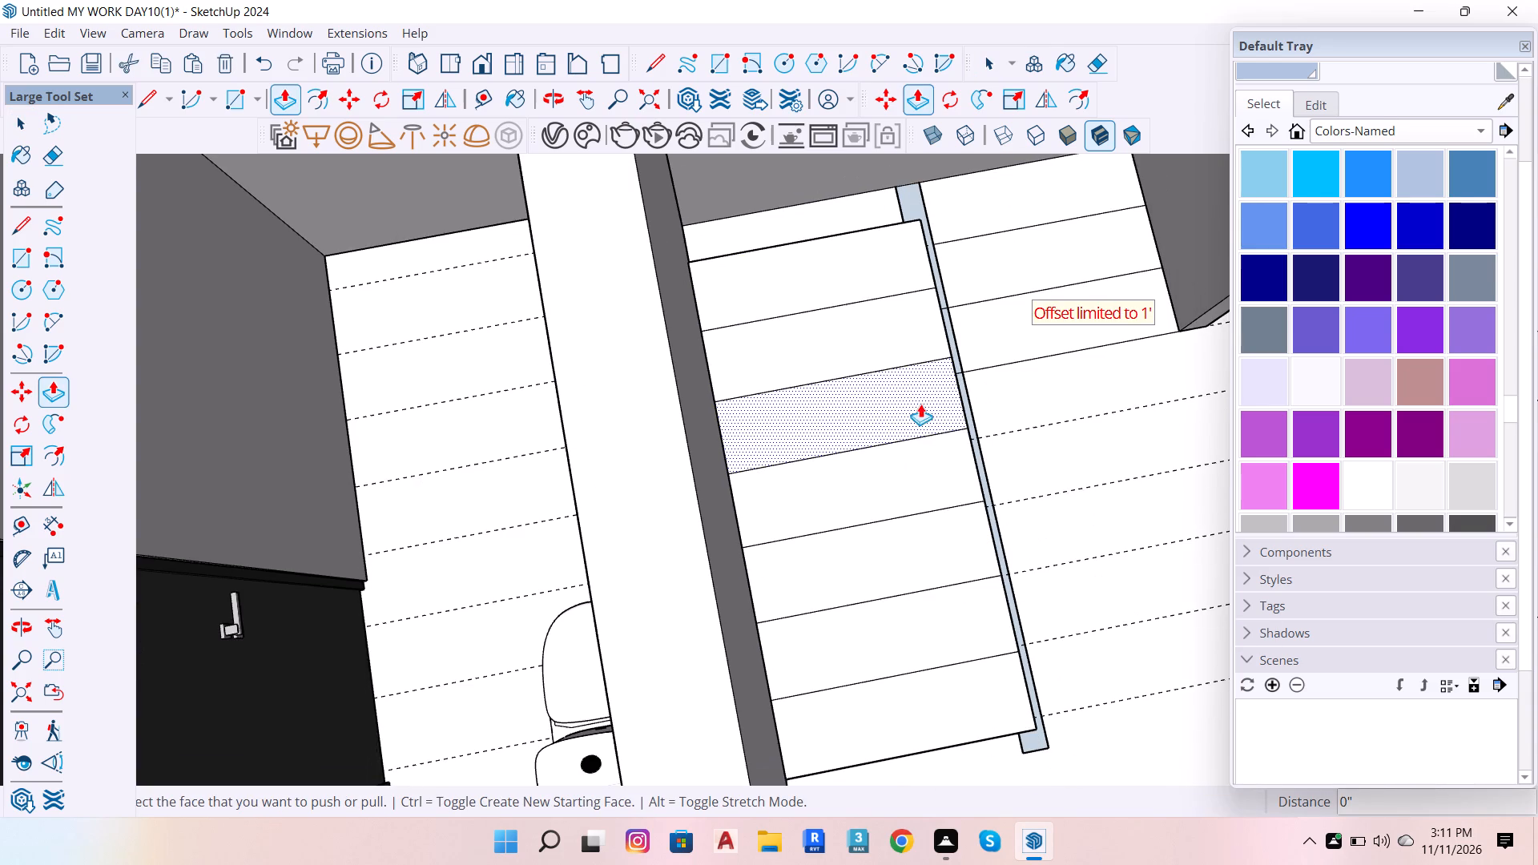
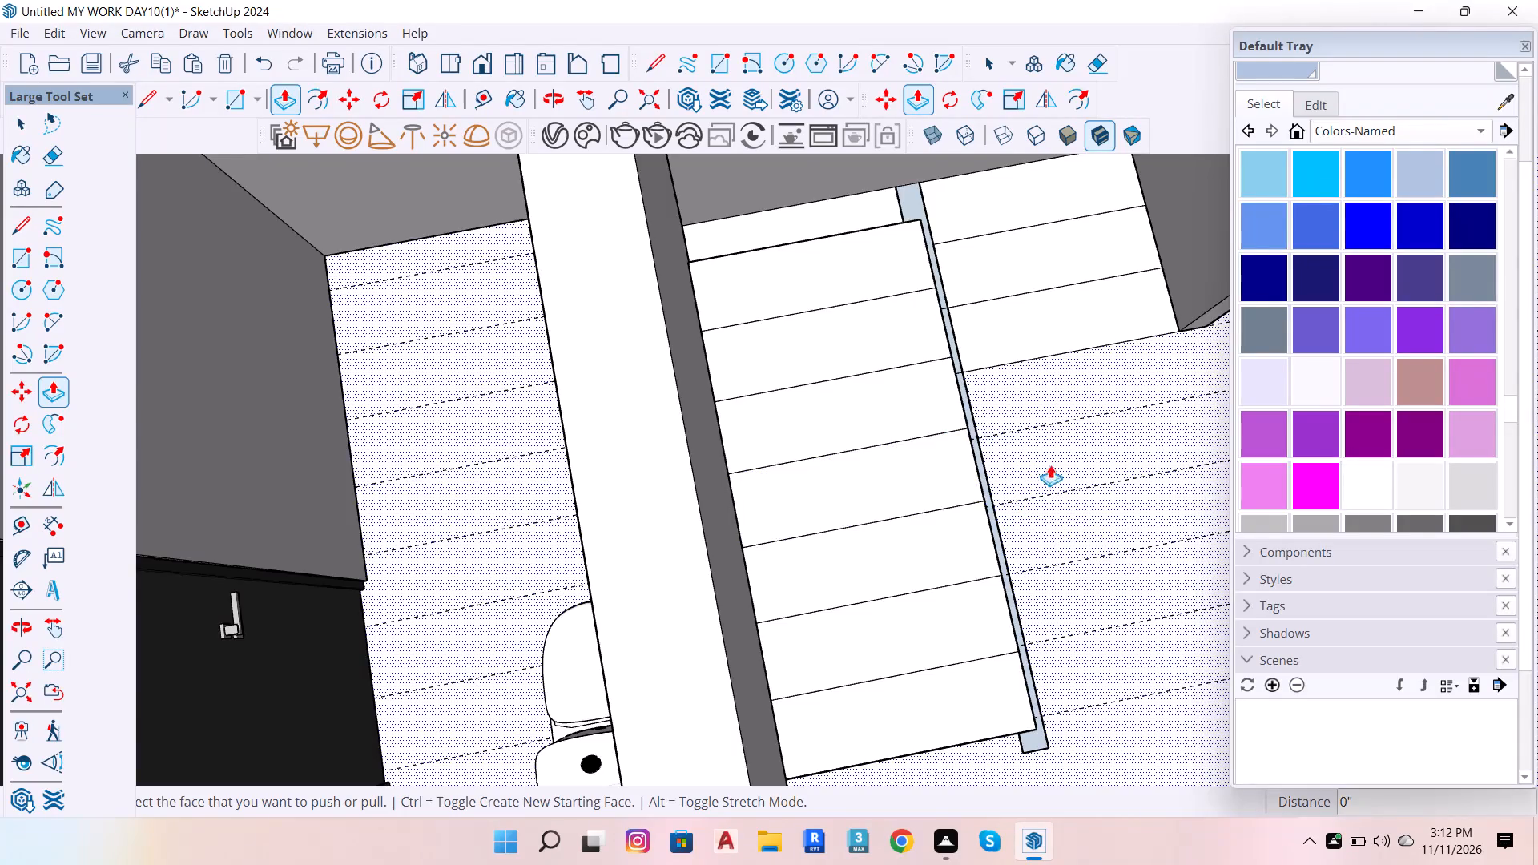
Push/pull the eighth tread of the long flight, next to the landing, up by the same 1' distance.
{"action": "scroll", "coordinate": [974, 487], "scroll_direction": "down", "scroll_amount": 3}
{"action": "scroll", "coordinate": [972, 254], "scroll_direction": "up", "scroll_amount": 6}
{"action": "scroll", "coordinate": [874, 321], "scroll_direction": "down", "scroll_amount": 6}
{"action": "scroll", "coordinate": [855, 425], "scroll_direction": "down", "scroll_amount": 5}
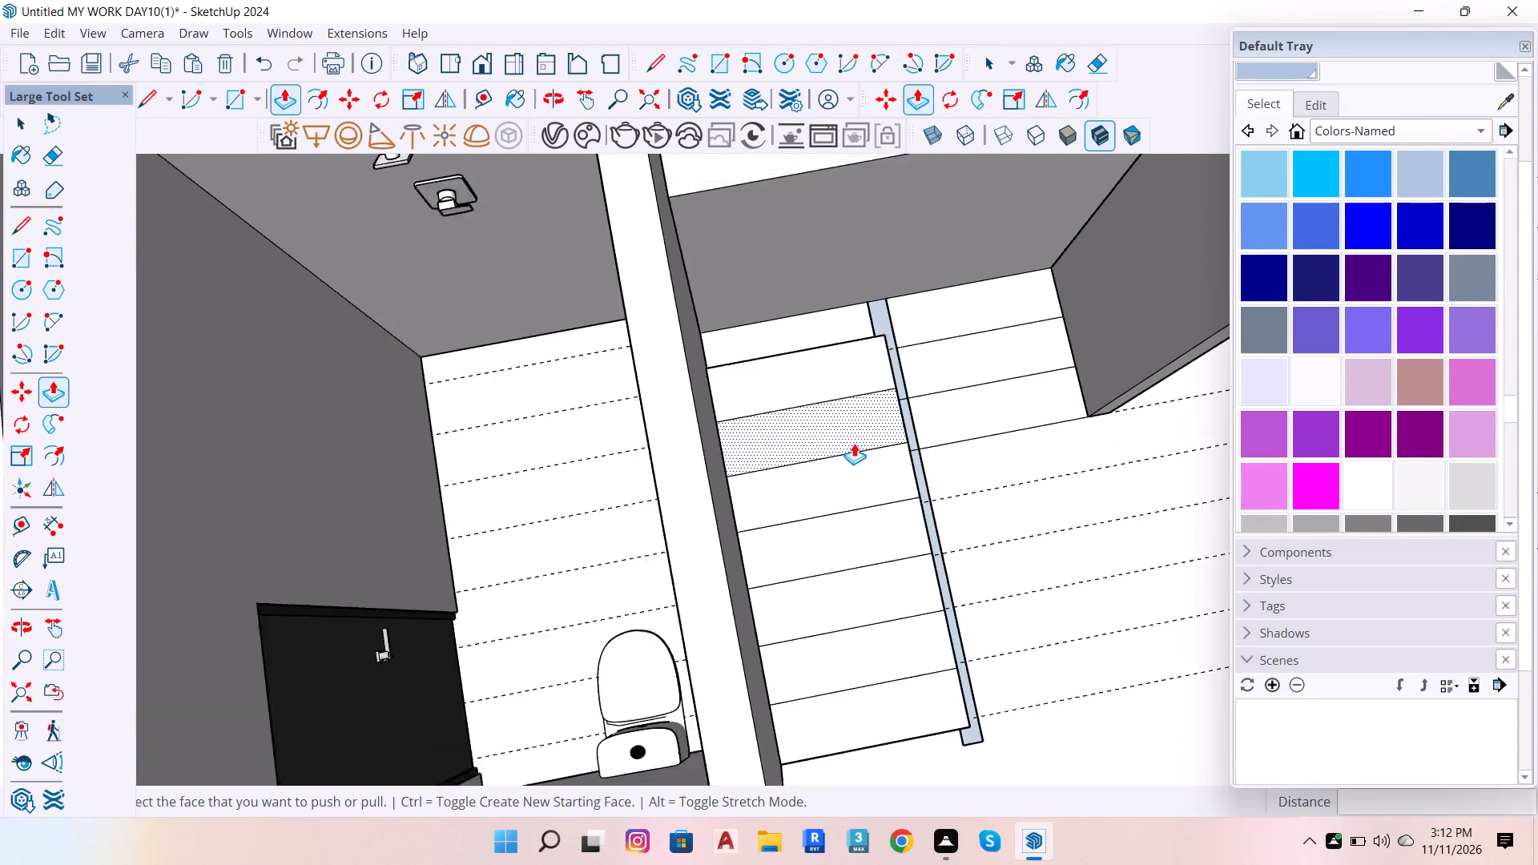
{"action": "key", "text": "space"}
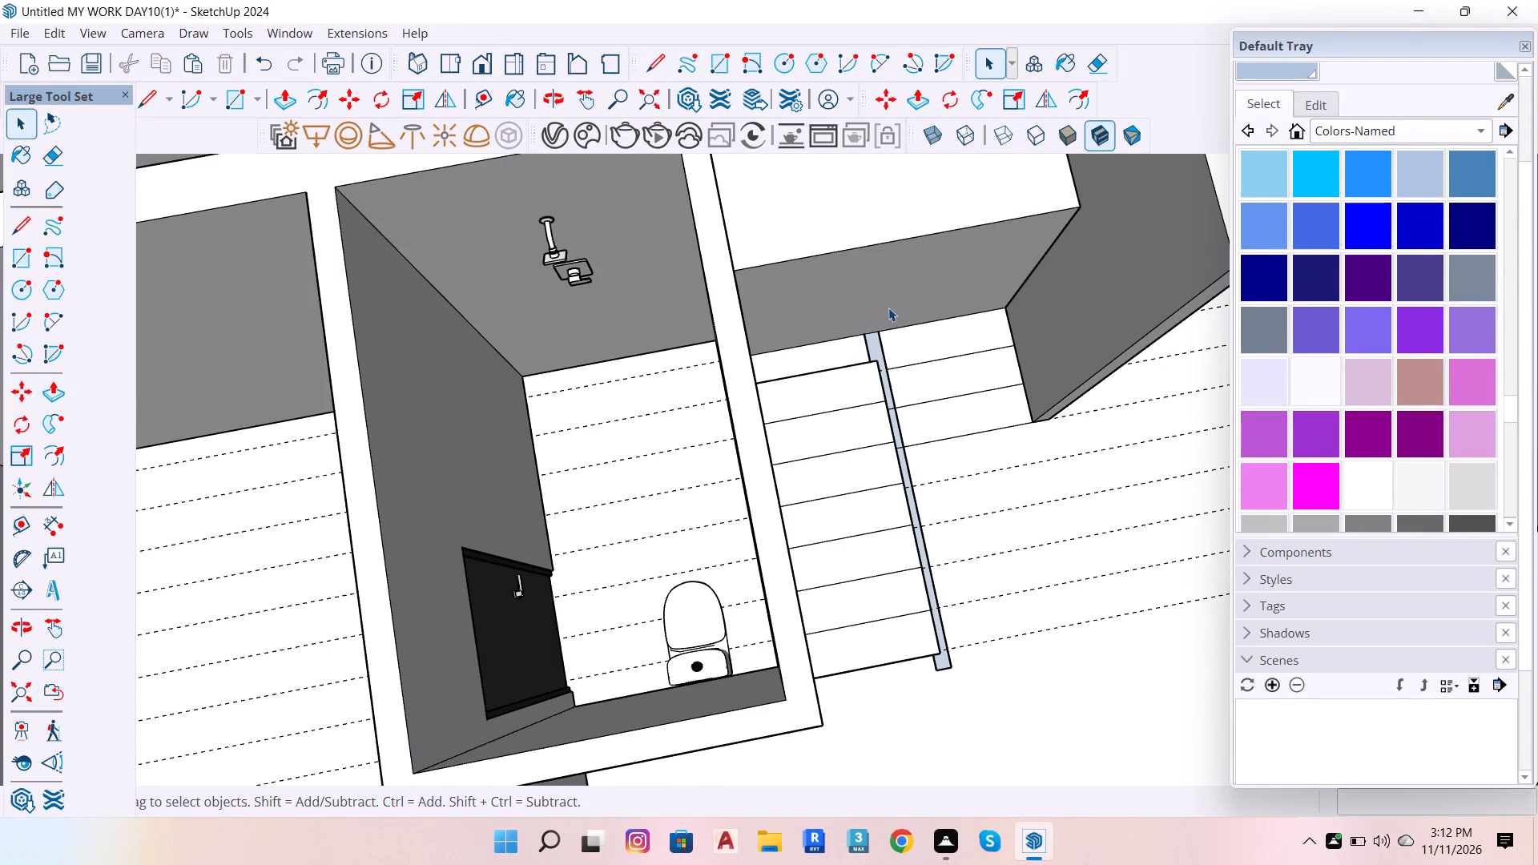
{"action": "scroll", "coordinate": [913, 243], "scroll_direction": "up", "scroll_amount": 5}
{"action": "scroll", "coordinate": [870, 341], "scroll_direction": "up", "scroll_amount": 7}
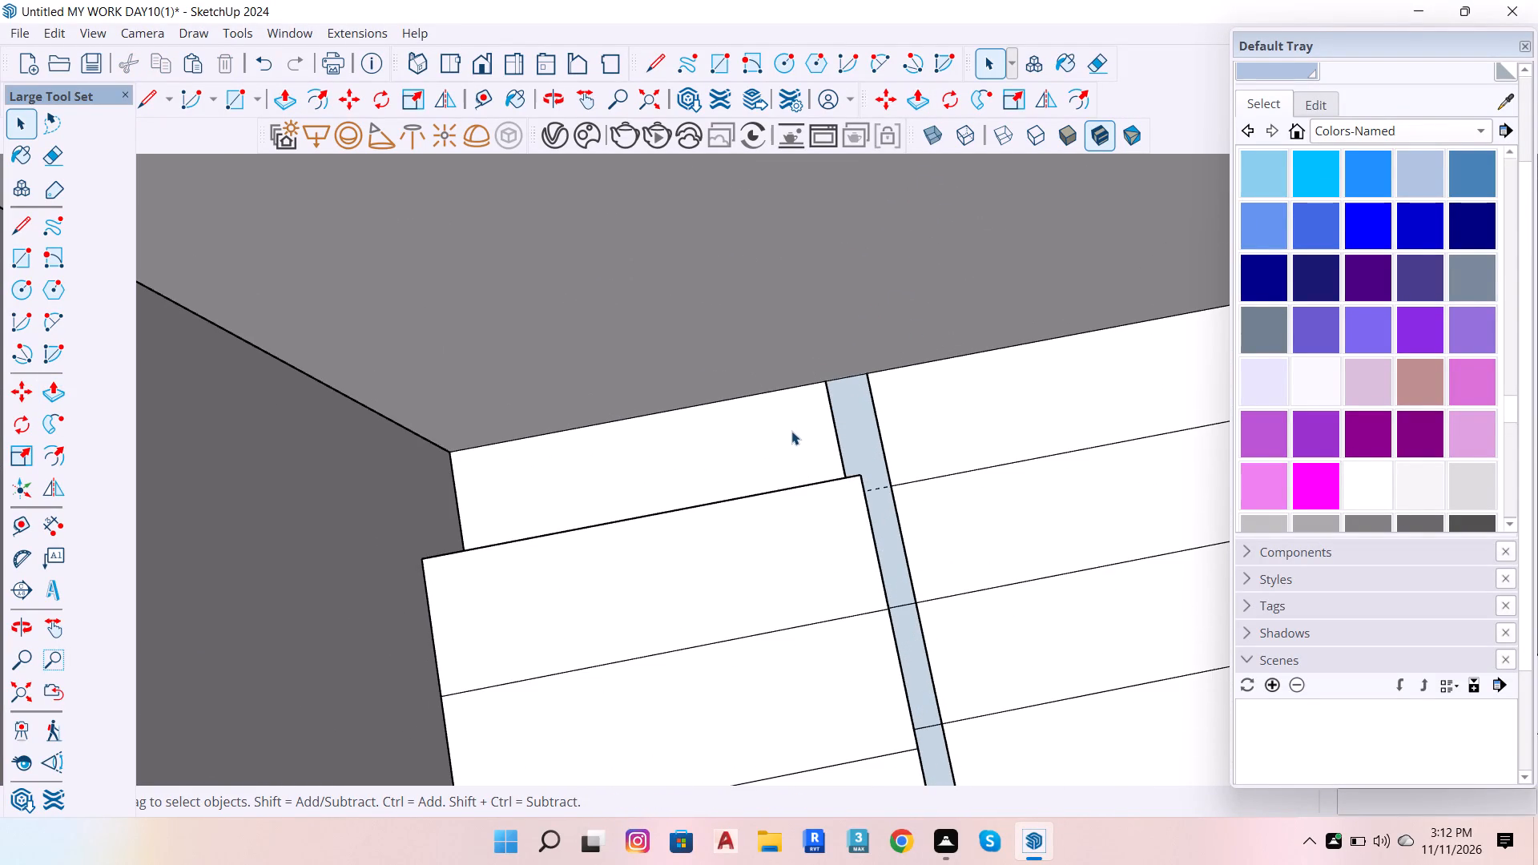
{"action": "key", "text": "p"}
{"action": "double_click", "coordinate": [791, 431]}
{"action": "key", "text": "space"}
Raise the second tread of the long flight another 1', and the third tread another 2' in repeated 1' increments.
{"action": "scroll", "coordinate": [805, 424], "scroll_direction": "down", "scroll_amount": 7}
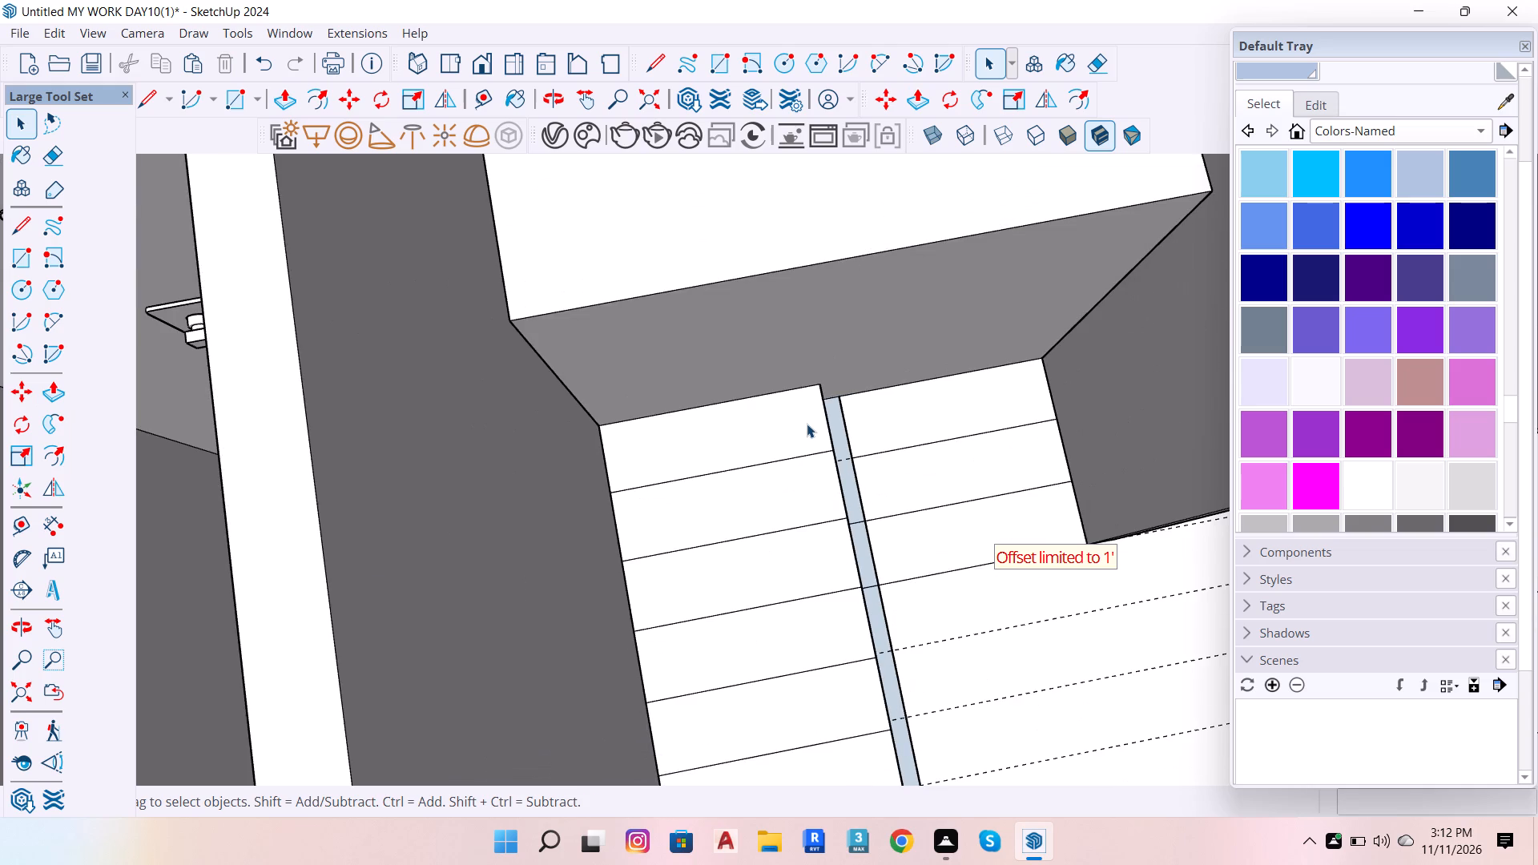
{"action": "scroll", "coordinate": [754, 375], "scroll_direction": "down", "scroll_amount": 12}
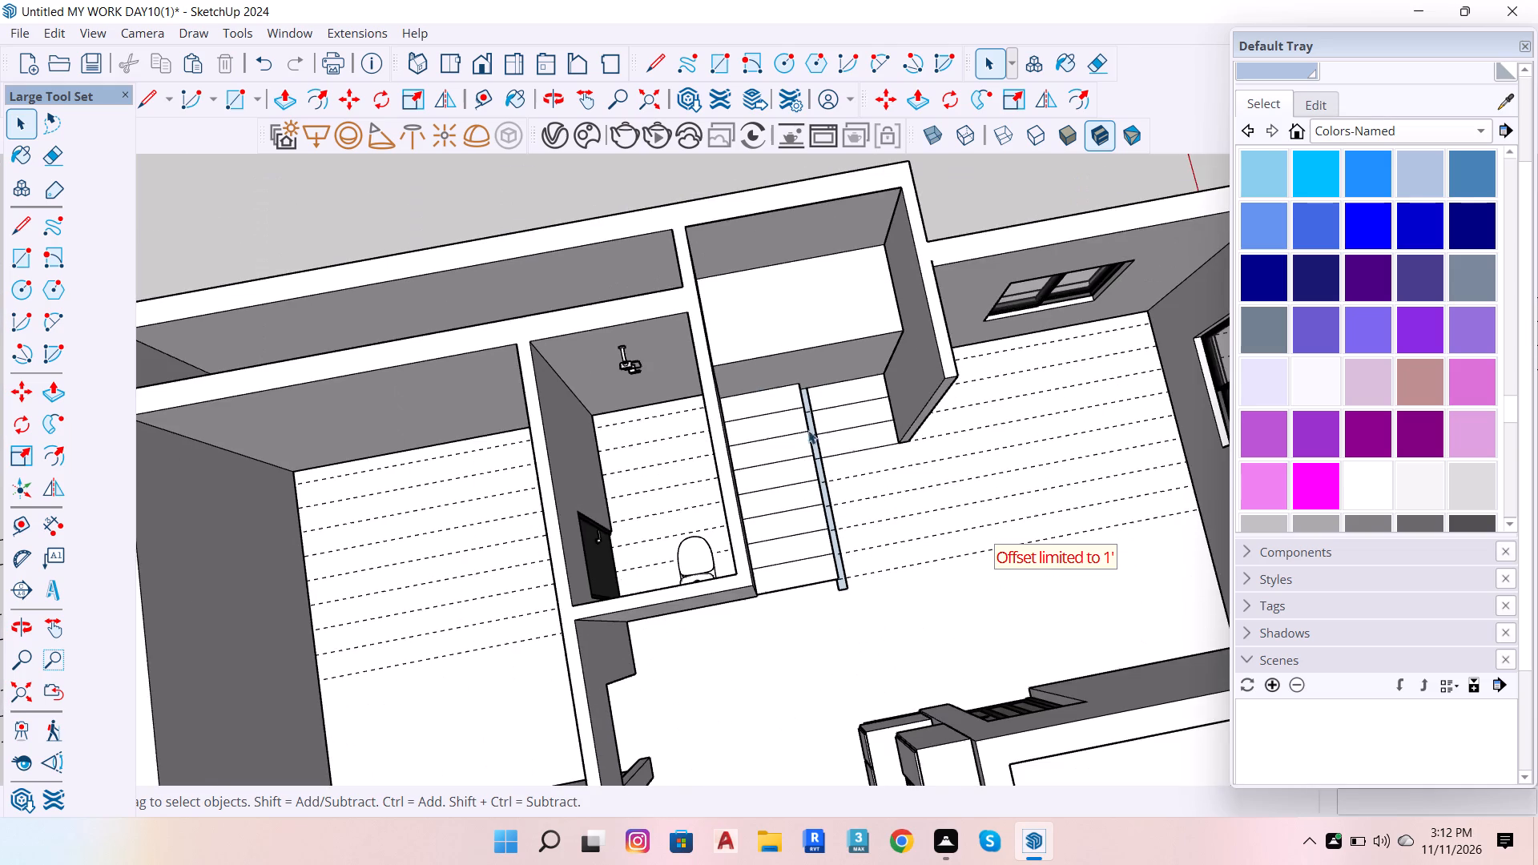
{"action": "scroll", "coordinate": [820, 573], "scroll_direction": "up", "scroll_amount": 6}
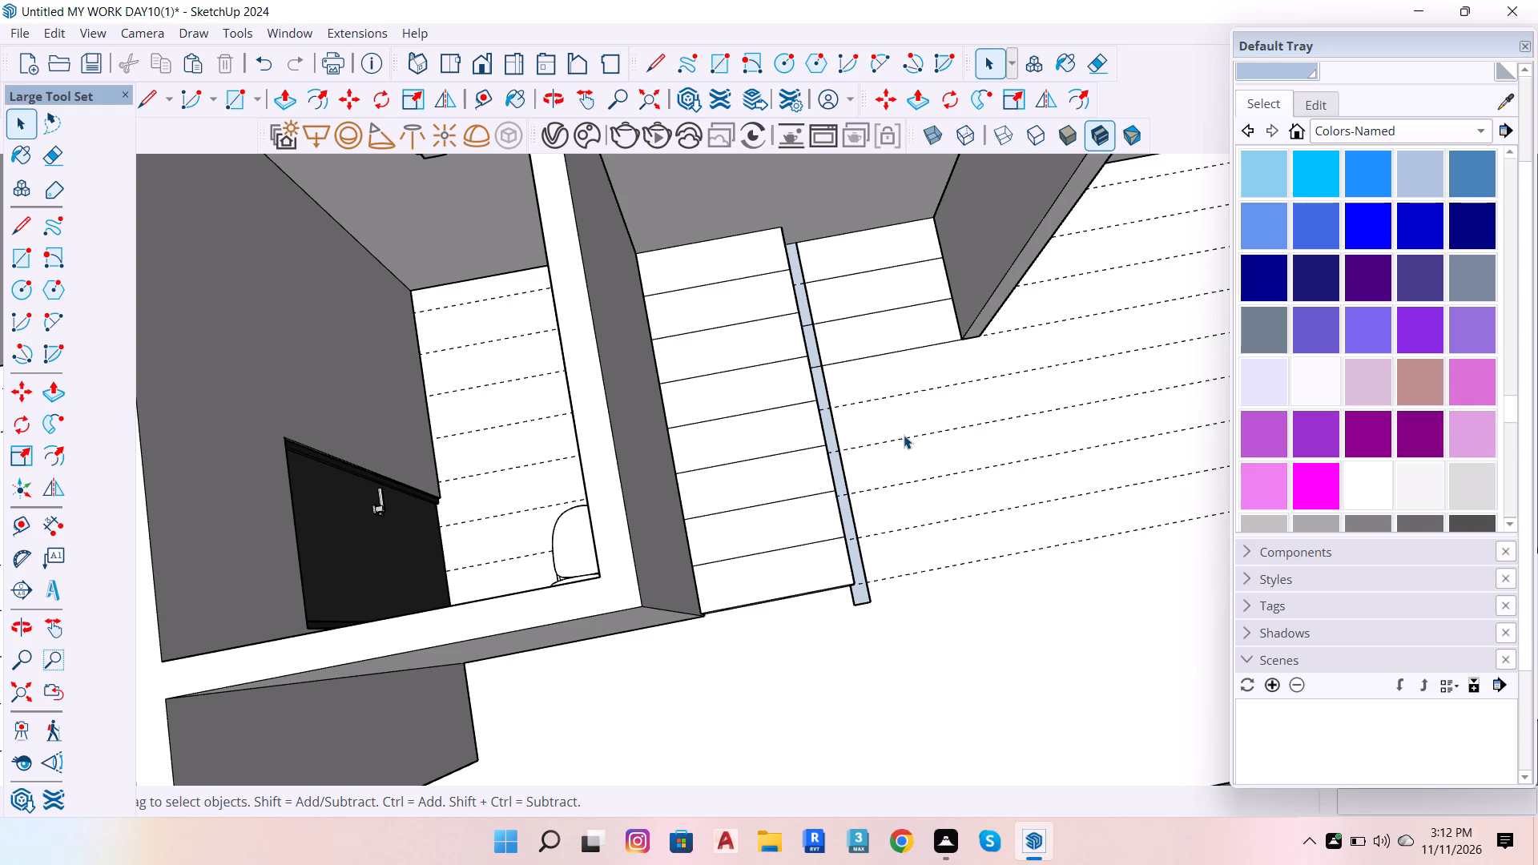
{"action": "scroll", "coordinate": [789, 529], "scroll_direction": "up", "scroll_amount": 5}
{"action": "left_click", "coordinate": [791, 521]}
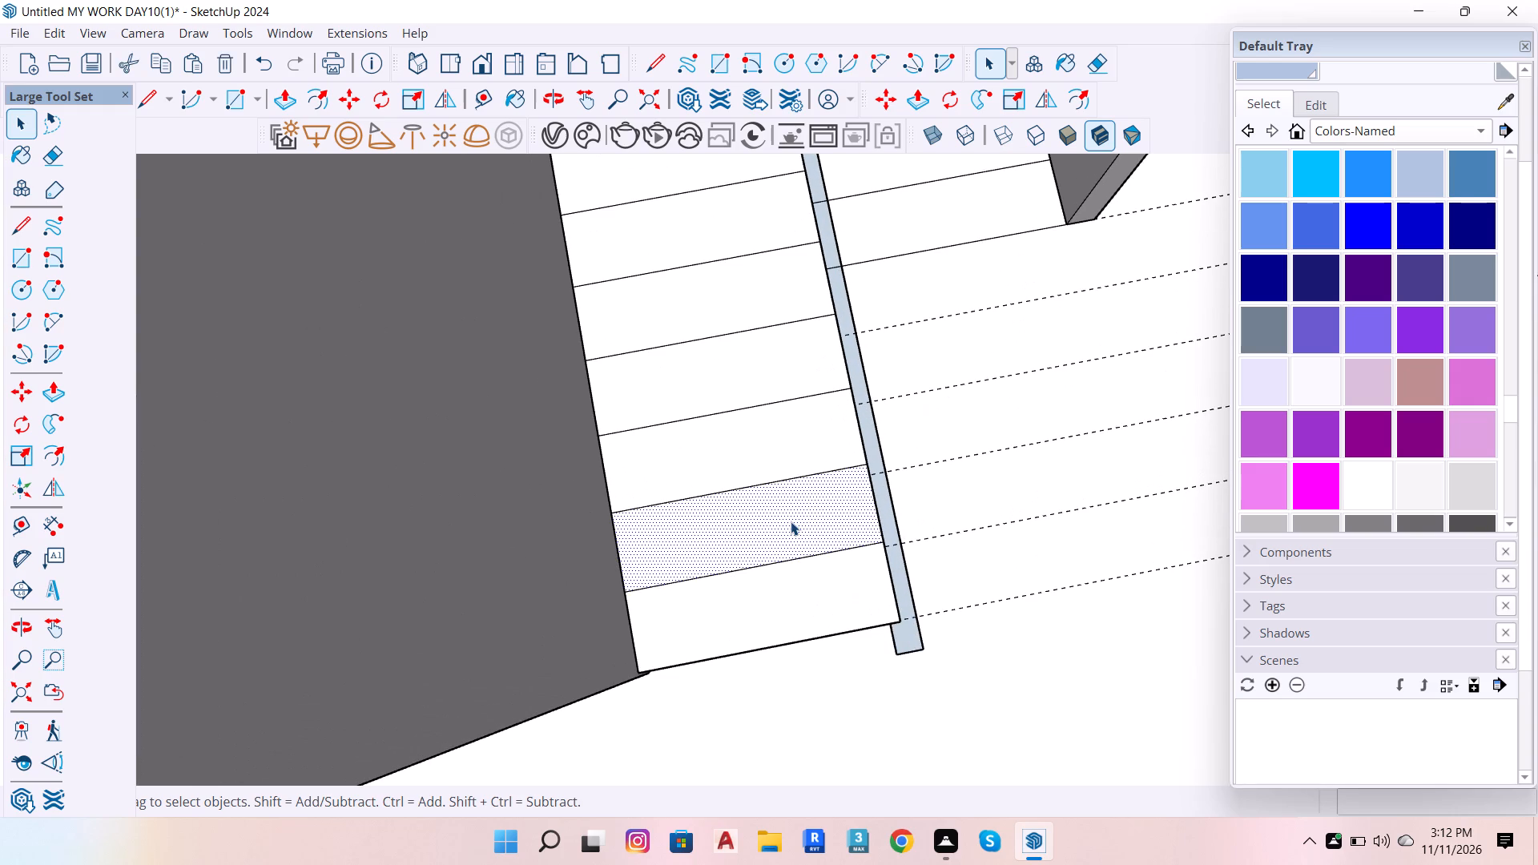
{"action": "key", "text": "p"}
{"action": "double_click", "coordinate": [791, 521]}
{"action": "scroll", "coordinate": [796, 420], "scroll_direction": "up", "scroll_amount": 6}
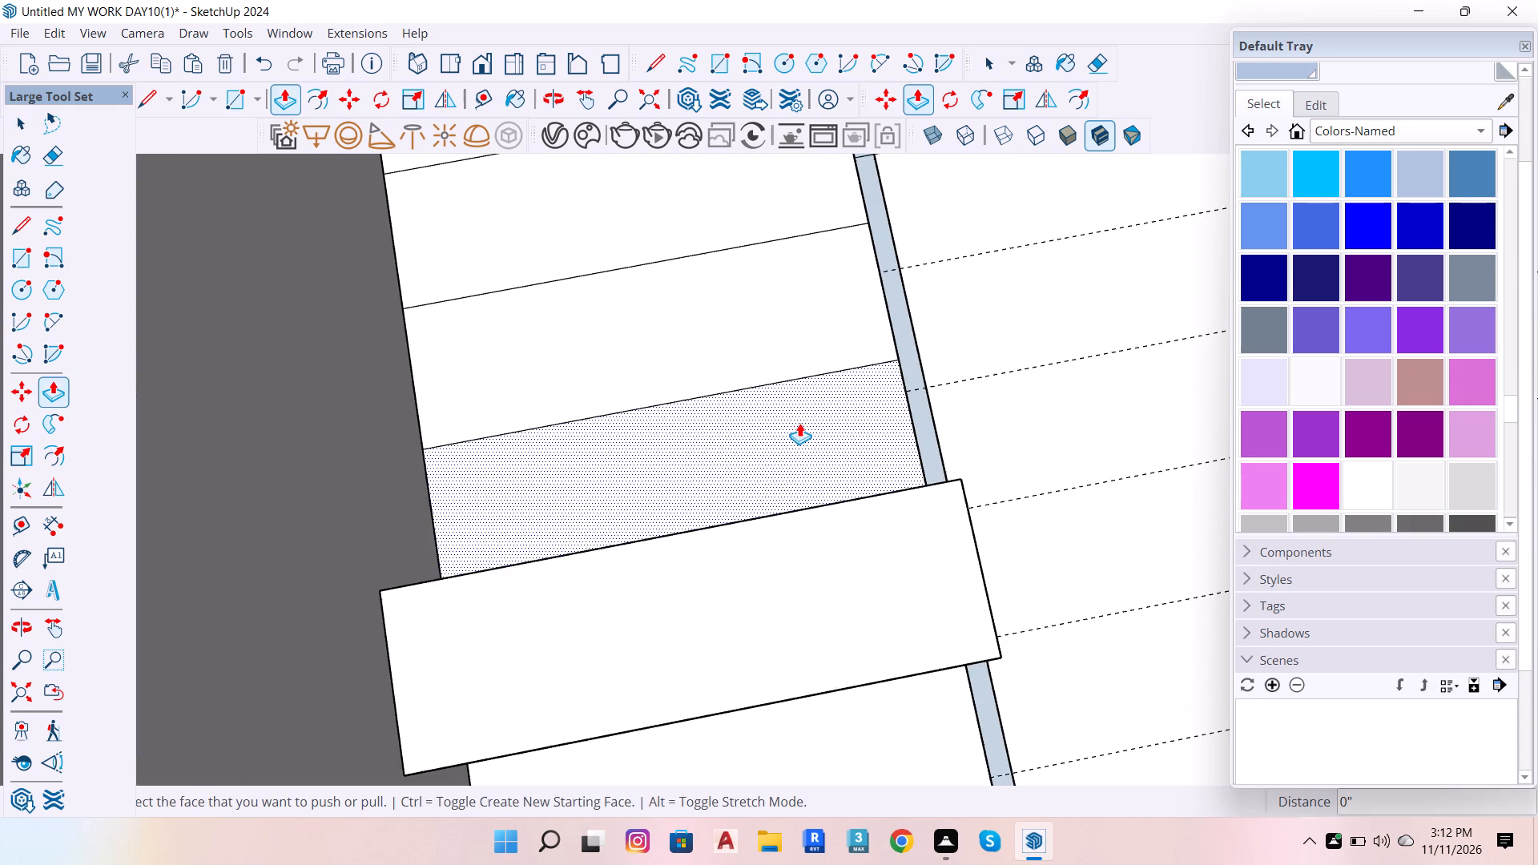
{"action": "double_click", "coordinate": [799, 423]}
{"action": "double_click", "coordinate": [780, 415]}
Raise the fourth tread of the long flight another 3' with three repeated 1' push/pulls.
{"action": "scroll", "coordinate": [798, 143], "scroll_direction": "up", "scroll_amount": 2}
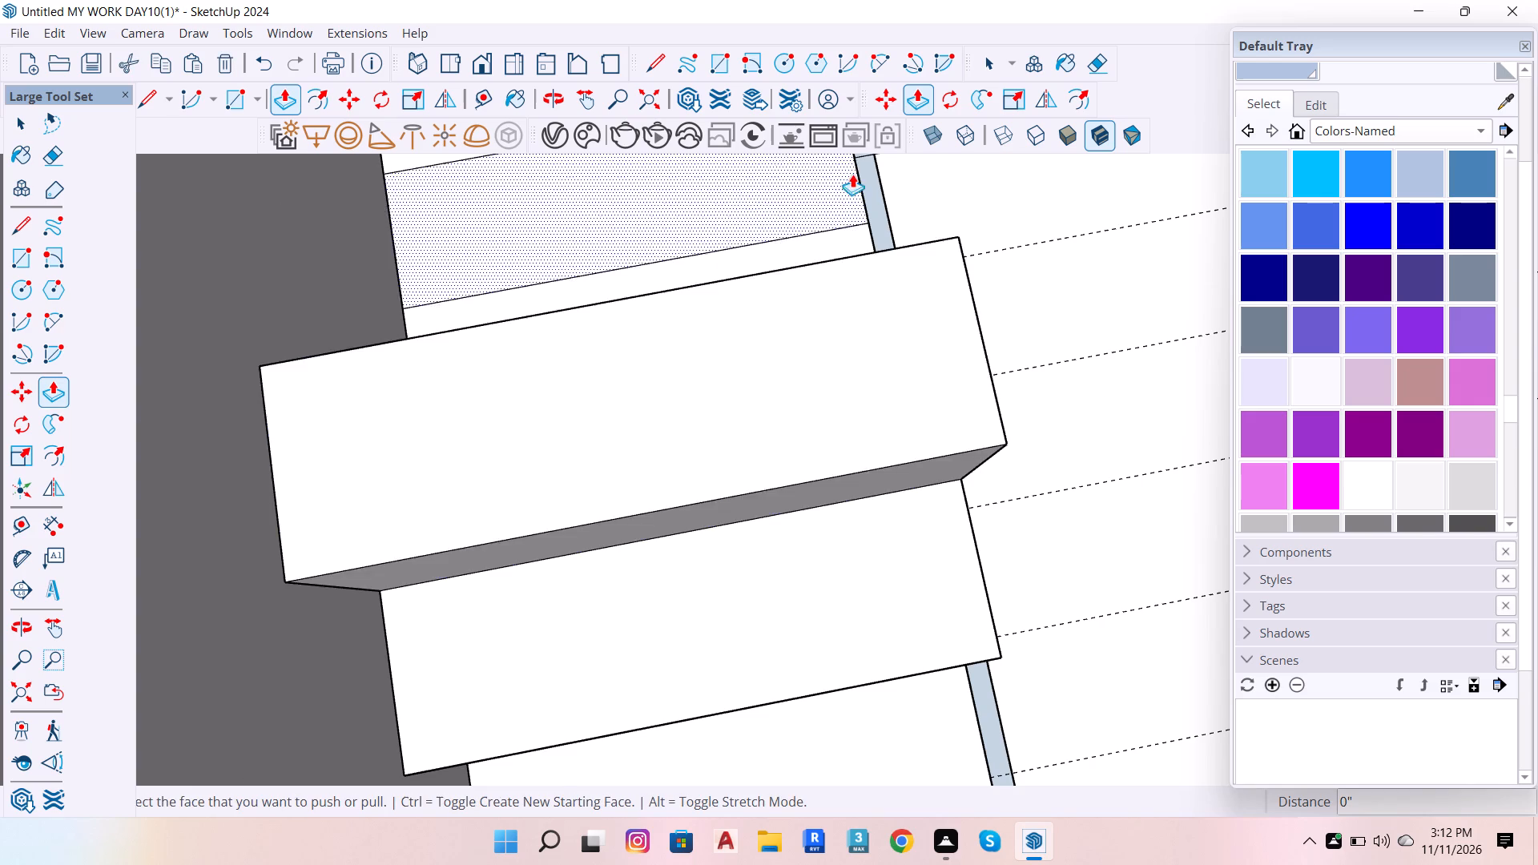
{"action": "scroll", "coordinate": [852, 174], "scroll_direction": "up", "scroll_amount": 4}
{"action": "scroll", "coordinate": [1077, 519], "scroll_direction": "down", "scroll_amount": 12}
{"action": "scroll", "coordinate": [975, 454], "scroll_direction": "up", "scroll_amount": 6}
{"action": "double_click", "coordinate": [972, 449]}
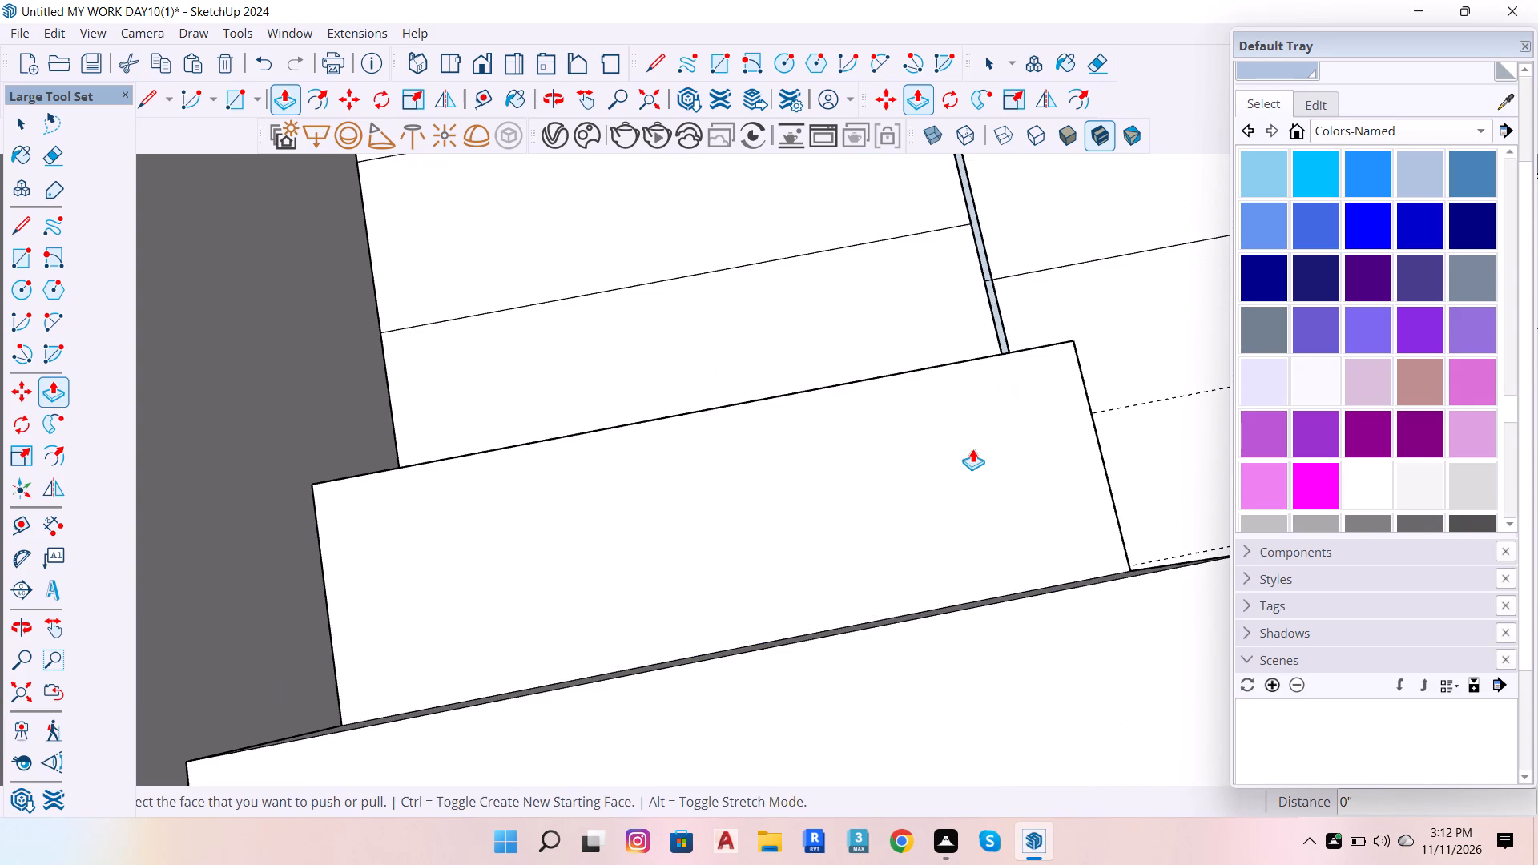
{"action": "double_click", "coordinate": [968, 463]}
{"action": "double_click", "coordinate": [968, 466]}
Raise the fifth tread of the long flight another 4' with four repeated 1' push/pulls.
{"action": "scroll", "coordinate": [1053, 673], "scroll_direction": "down", "scroll_amount": 18}
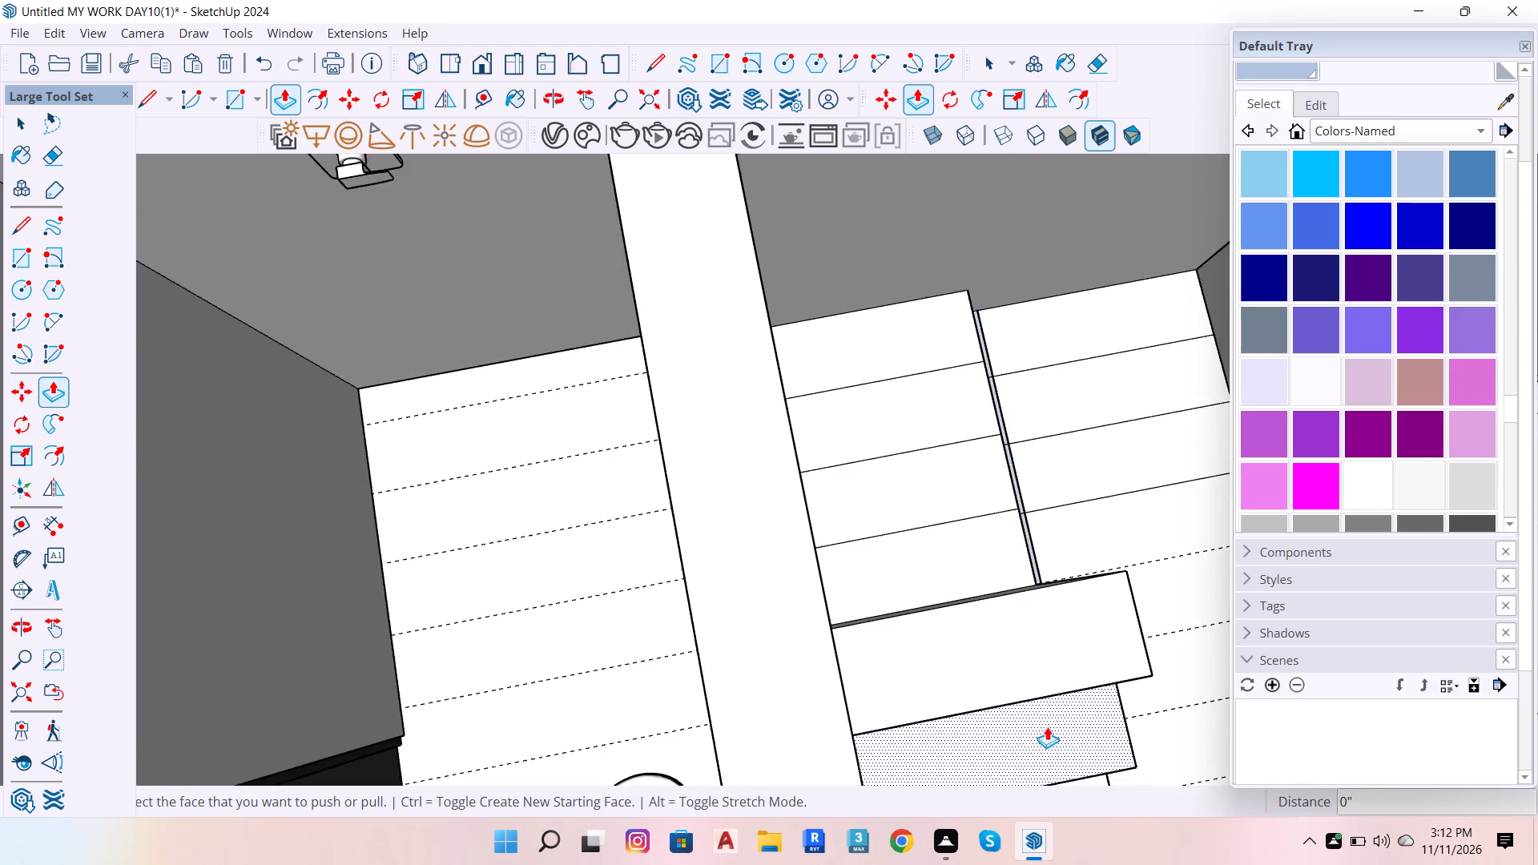
{"action": "scroll", "coordinate": [1047, 726], "scroll_direction": "down", "scroll_amount": 3}
{"action": "scroll", "coordinate": [1050, 591], "scroll_direction": "up", "scroll_amount": 8}
{"action": "triple_click", "coordinate": [962, 648]}
{"action": "triple_click", "coordinate": [962, 648]}
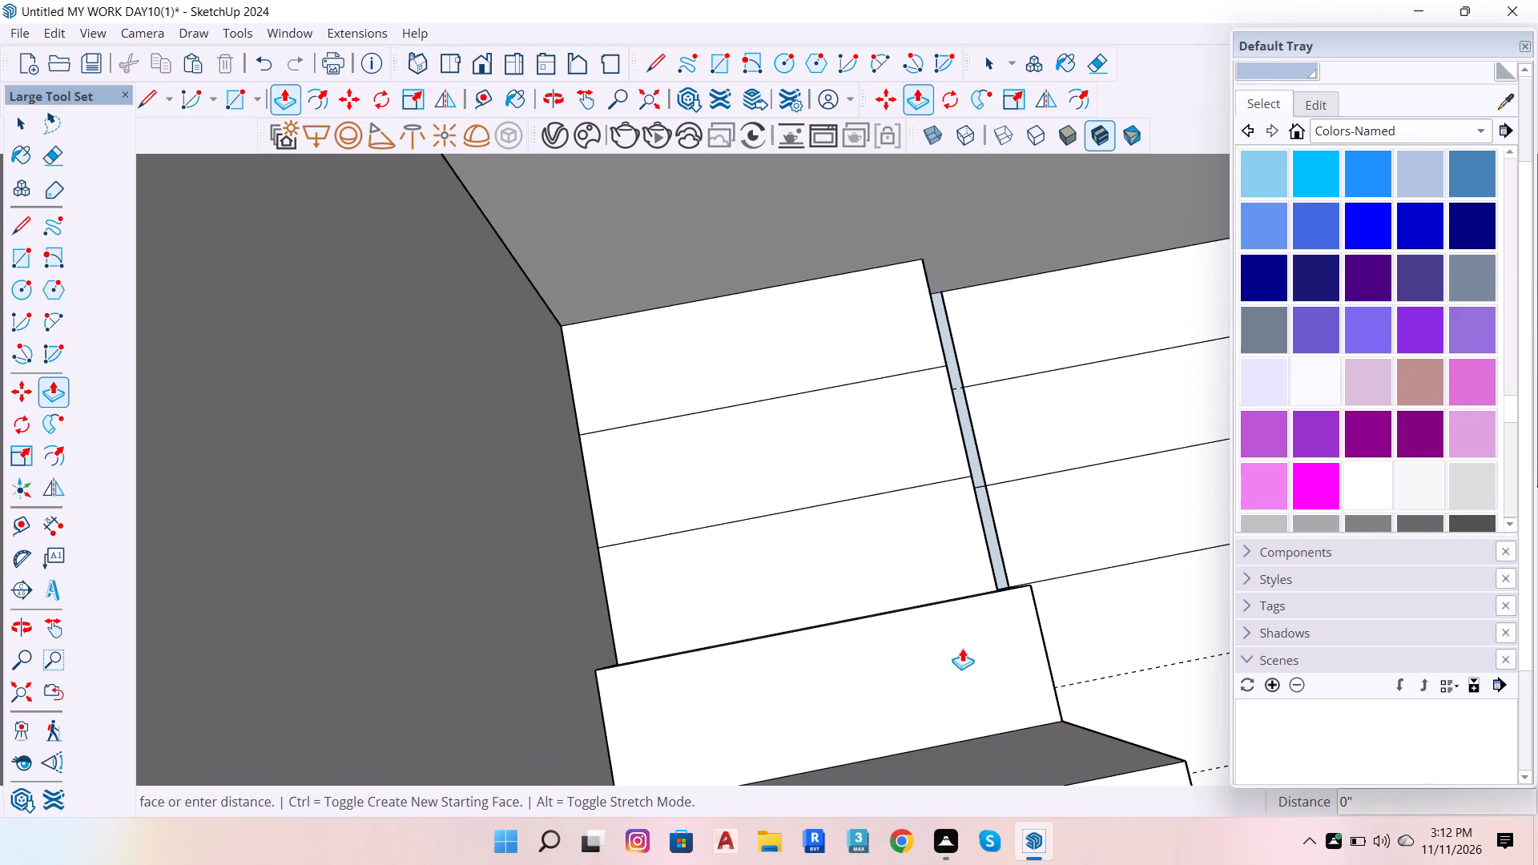
{"action": "double_click", "coordinate": [962, 649]}
Raise the sixth tread of the long flight another 5' with five repeated 1' push/pulls.
{"action": "scroll", "coordinate": [886, 503], "scroll_direction": "up", "scroll_amount": 6}
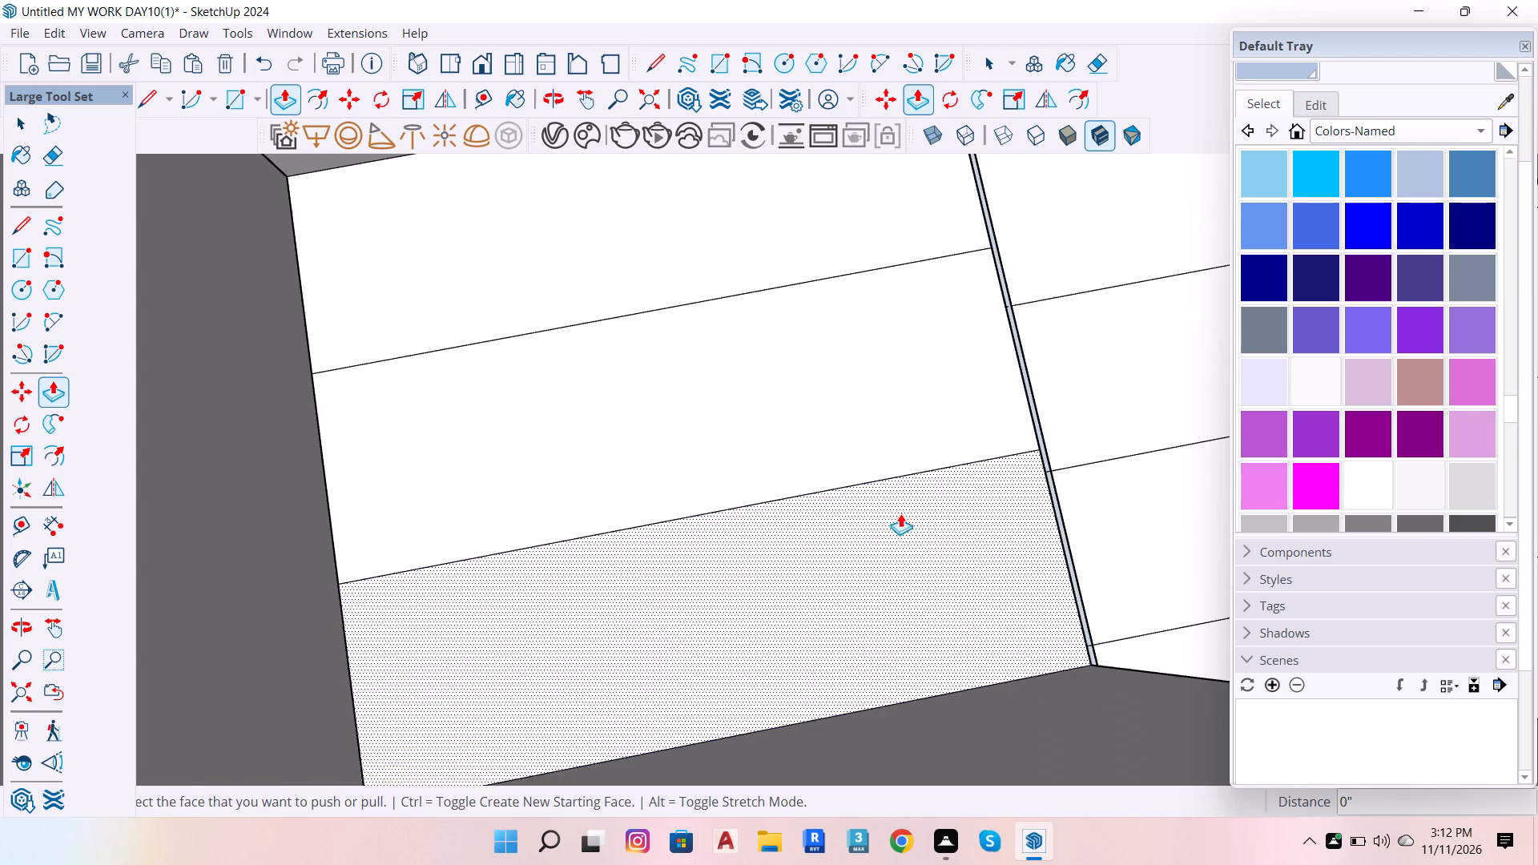
{"action": "triple_click", "coordinate": [902, 527]}
{"action": "triple_click", "coordinate": [902, 527]}
{"action": "scroll", "coordinate": [959, 603], "scroll_direction": "down", "scroll_amount": 2}
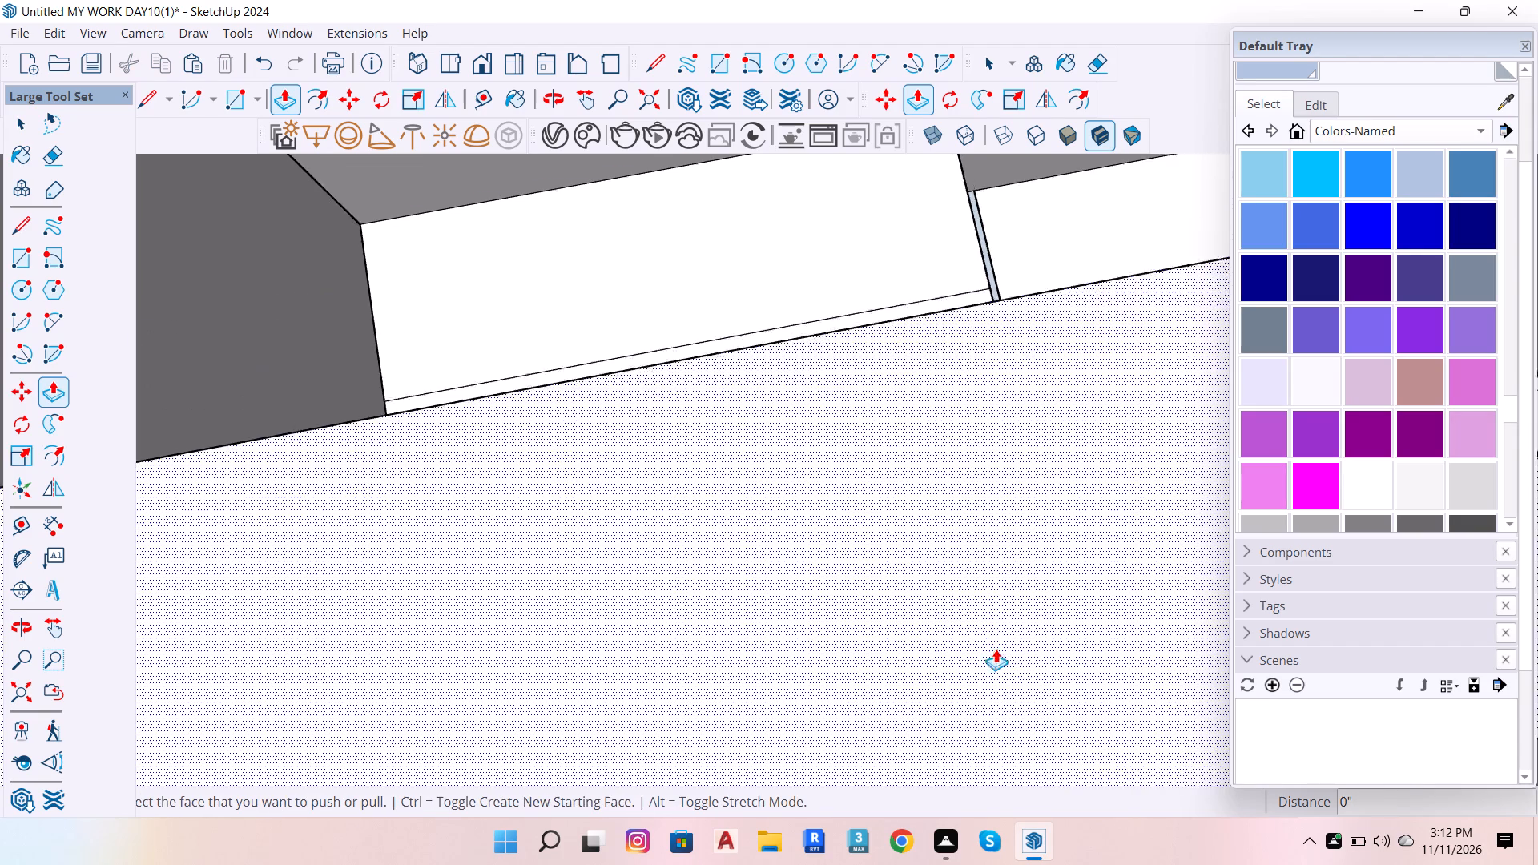
{"action": "scroll", "coordinate": [996, 649], "scroll_direction": "down", "scroll_amount": 17}
{"action": "triple_click", "coordinate": [816, 486]}
{"action": "left_click", "coordinate": [816, 486]}
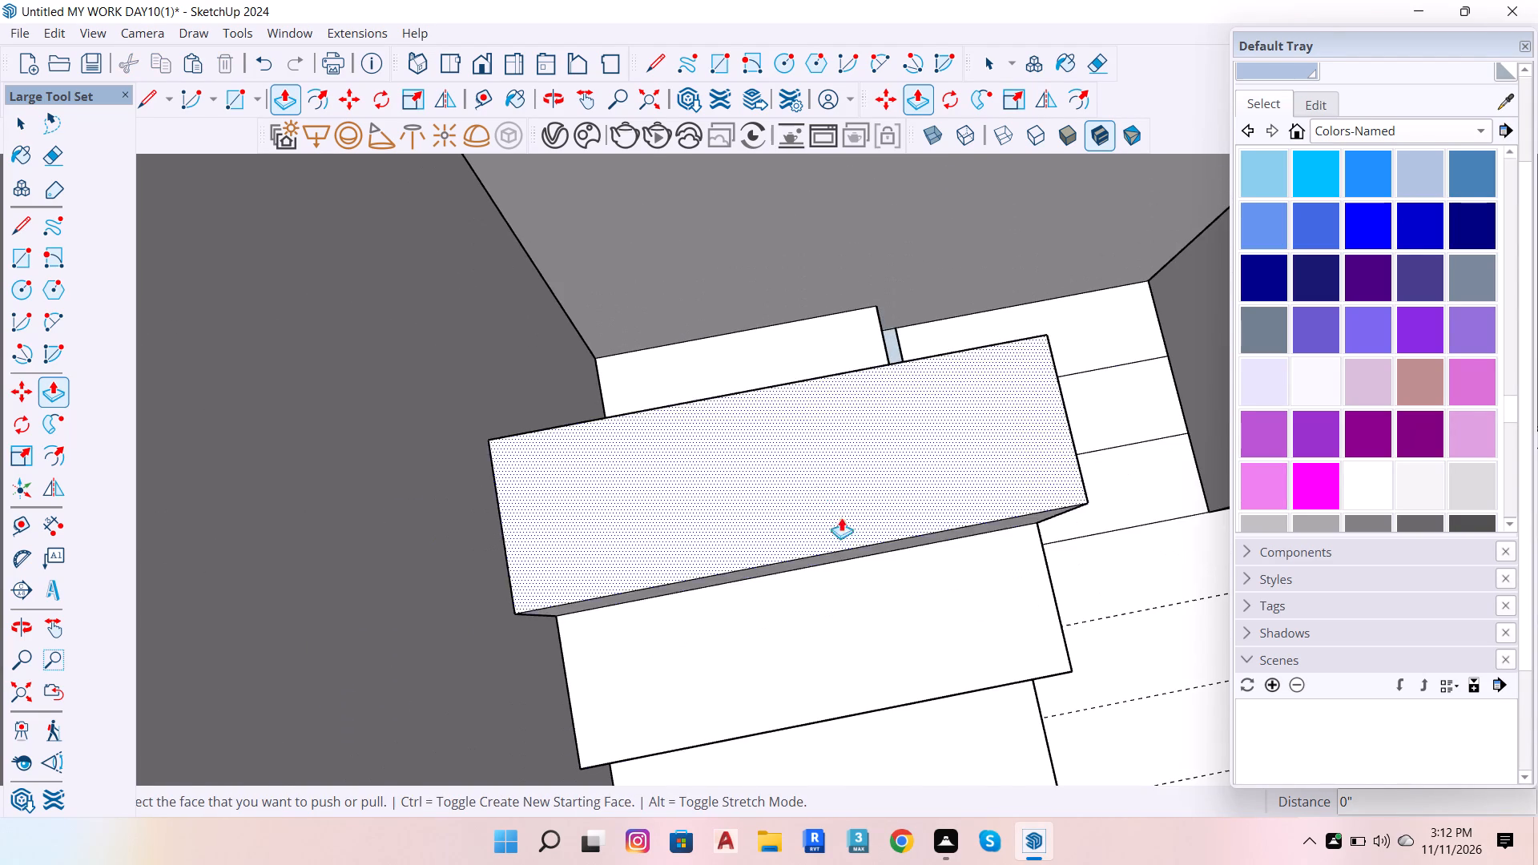
Raise the seventh tread of the long flight another 6' with six repeated 1' push/pulls.
{"action": "scroll", "coordinate": [944, 638], "scroll_direction": "down", "scroll_amount": 14}
{"action": "scroll", "coordinate": [933, 583], "scroll_direction": "up", "scroll_amount": 8}
{"action": "triple_click", "coordinate": [930, 581]}
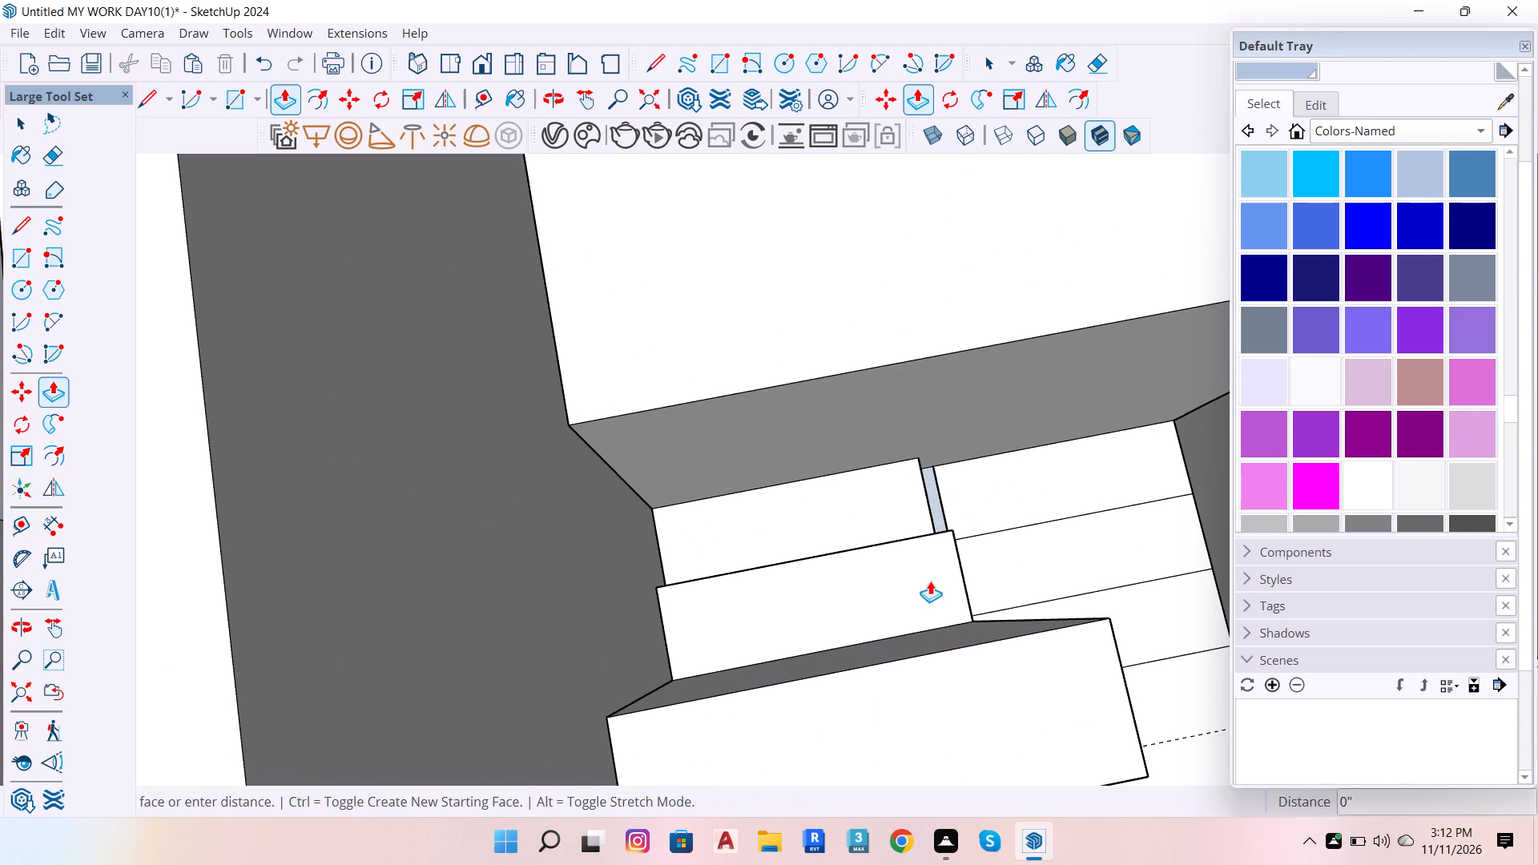
{"action": "left_click", "coordinate": [930, 581]}
{"action": "triple_click", "coordinate": [928, 582]}
{"action": "triple_click", "coordinate": [928, 582]}
{"action": "left_click", "coordinate": [928, 582]}
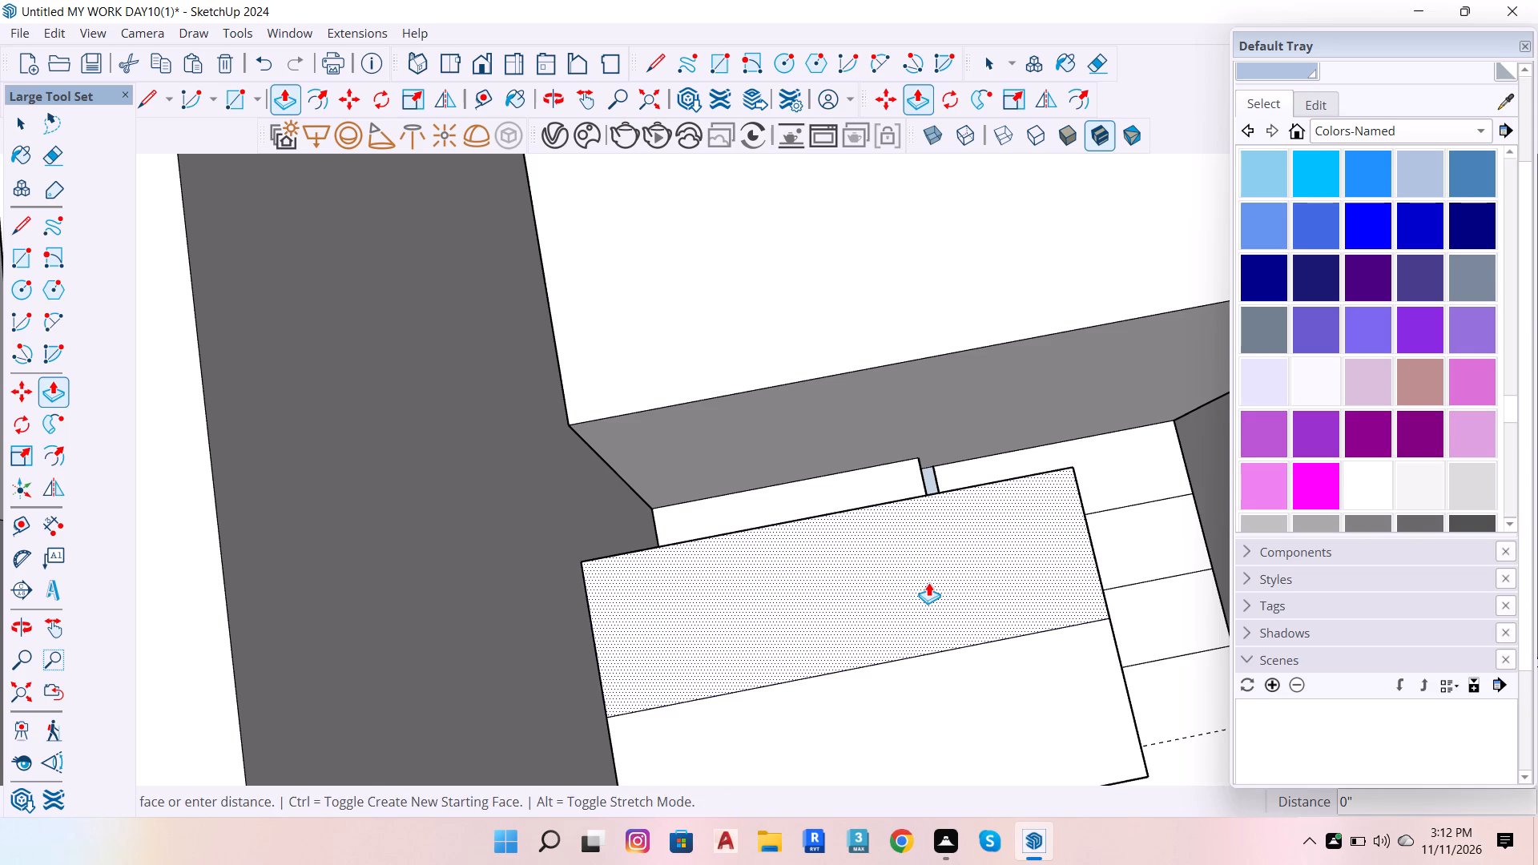
{"action": "left_click", "coordinate": [928, 582]}
Push/pull the eighth tread of the long flight up until it is level with the seventh tread.
{"action": "scroll", "coordinate": [995, 673], "scroll_direction": "down", "scroll_amount": 13}
{"action": "scroll", "coordinate": [982, 617], "scroll_direction": "up", "scroll_amount": 7}
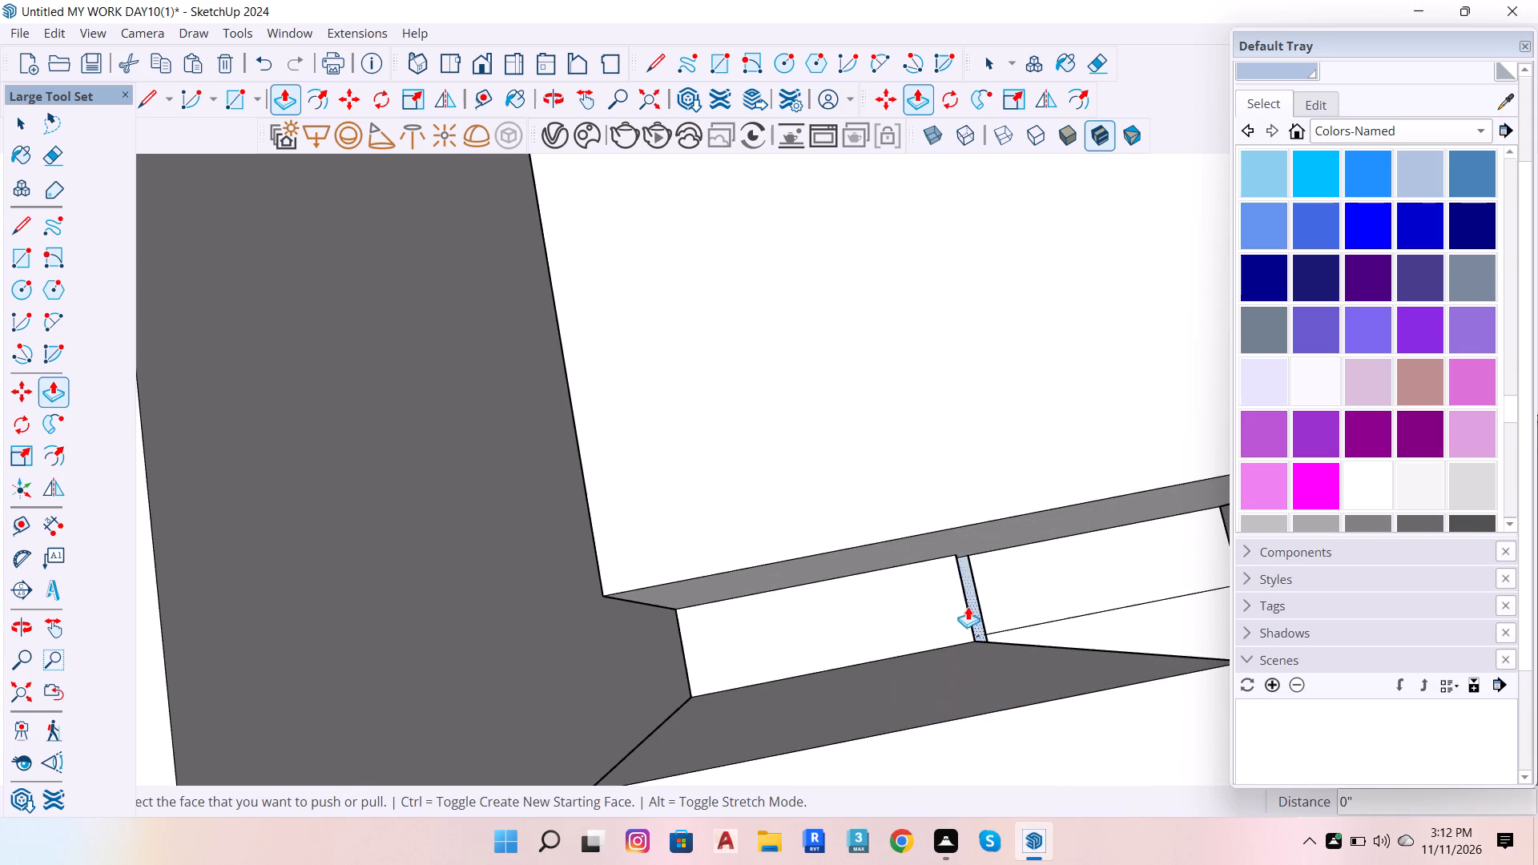
{"action": "double_click", "coordinate": [956, 606]}
{"action": "triple_click", "coordinate": [956, 606]}
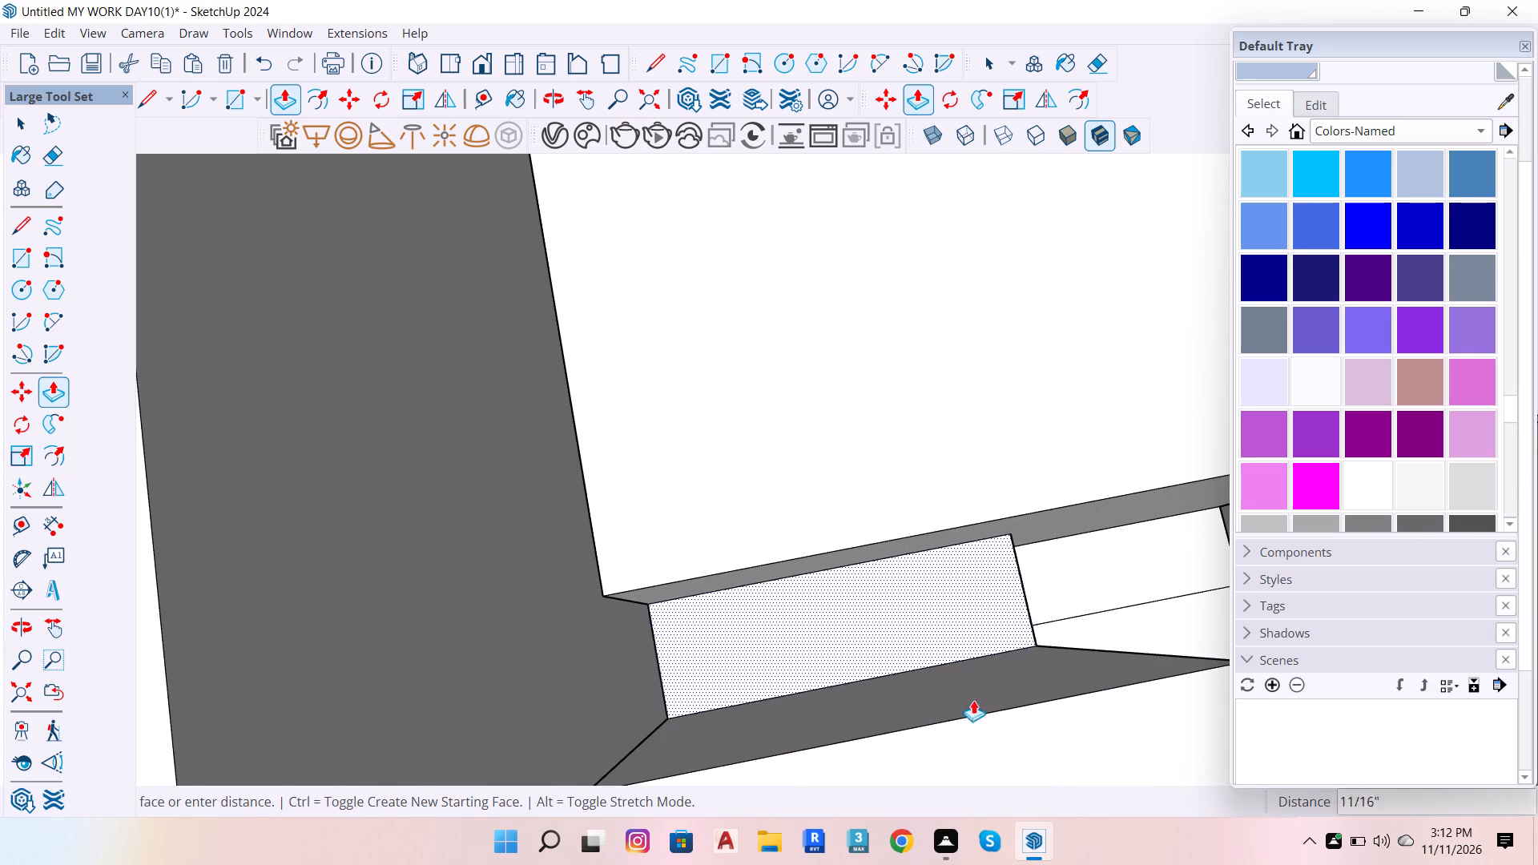
{"action": "left_click", "coordinate": [1074, 693]}
{"action": "left_click", "coordinate": [1025, 611]}
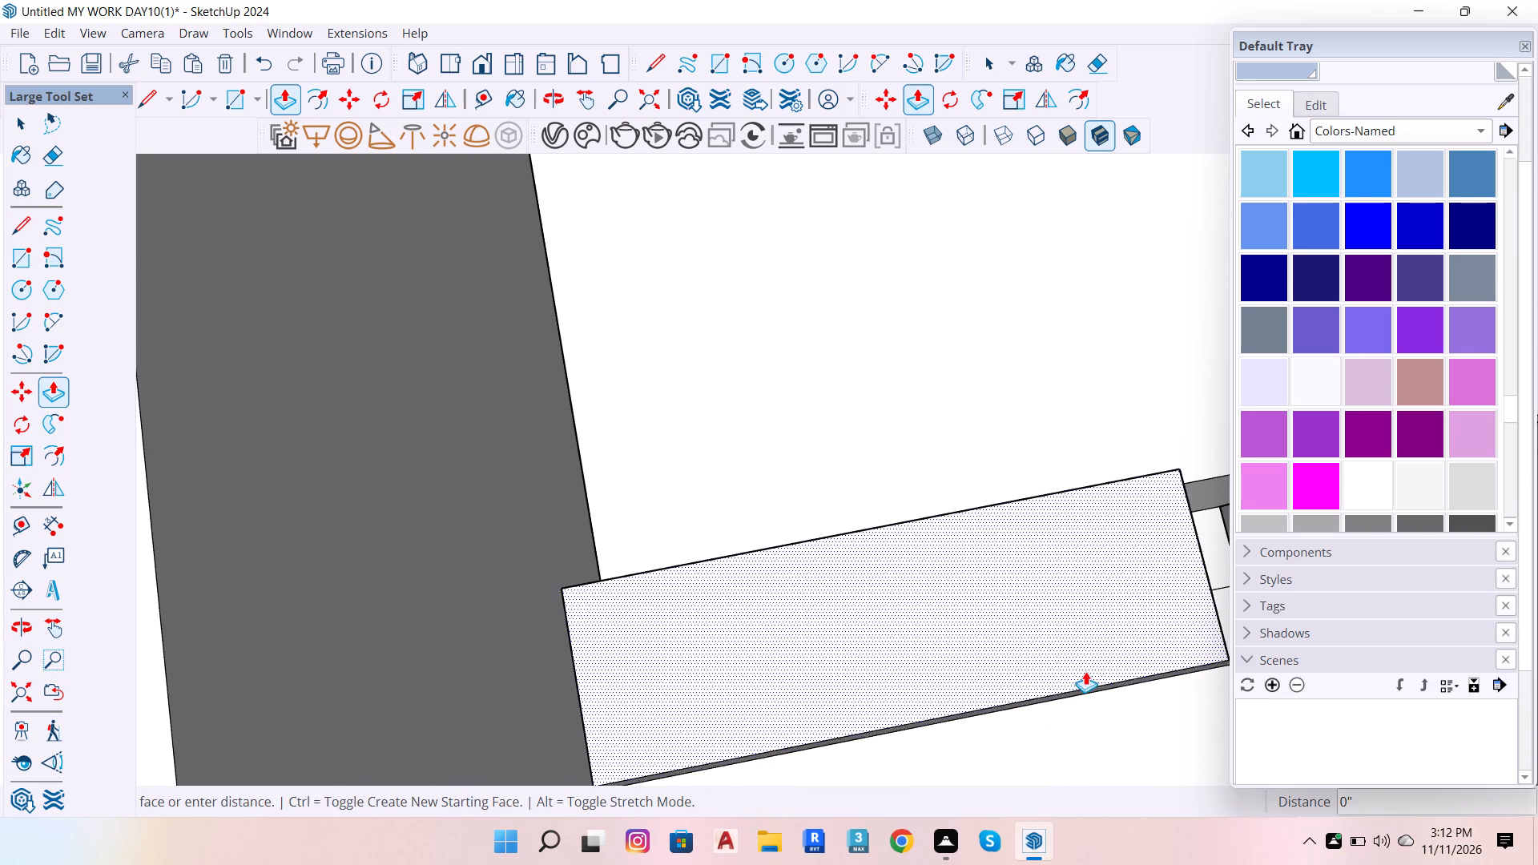
{"action": "left_click", "coordinate": [1107, 701]}
Raise the eighth tread of the long flight 1' above the seventh tread.
{"action": "scroll", "coordinate": [802, 476], "scroll_direction": "down", "scroll_amount": 14}
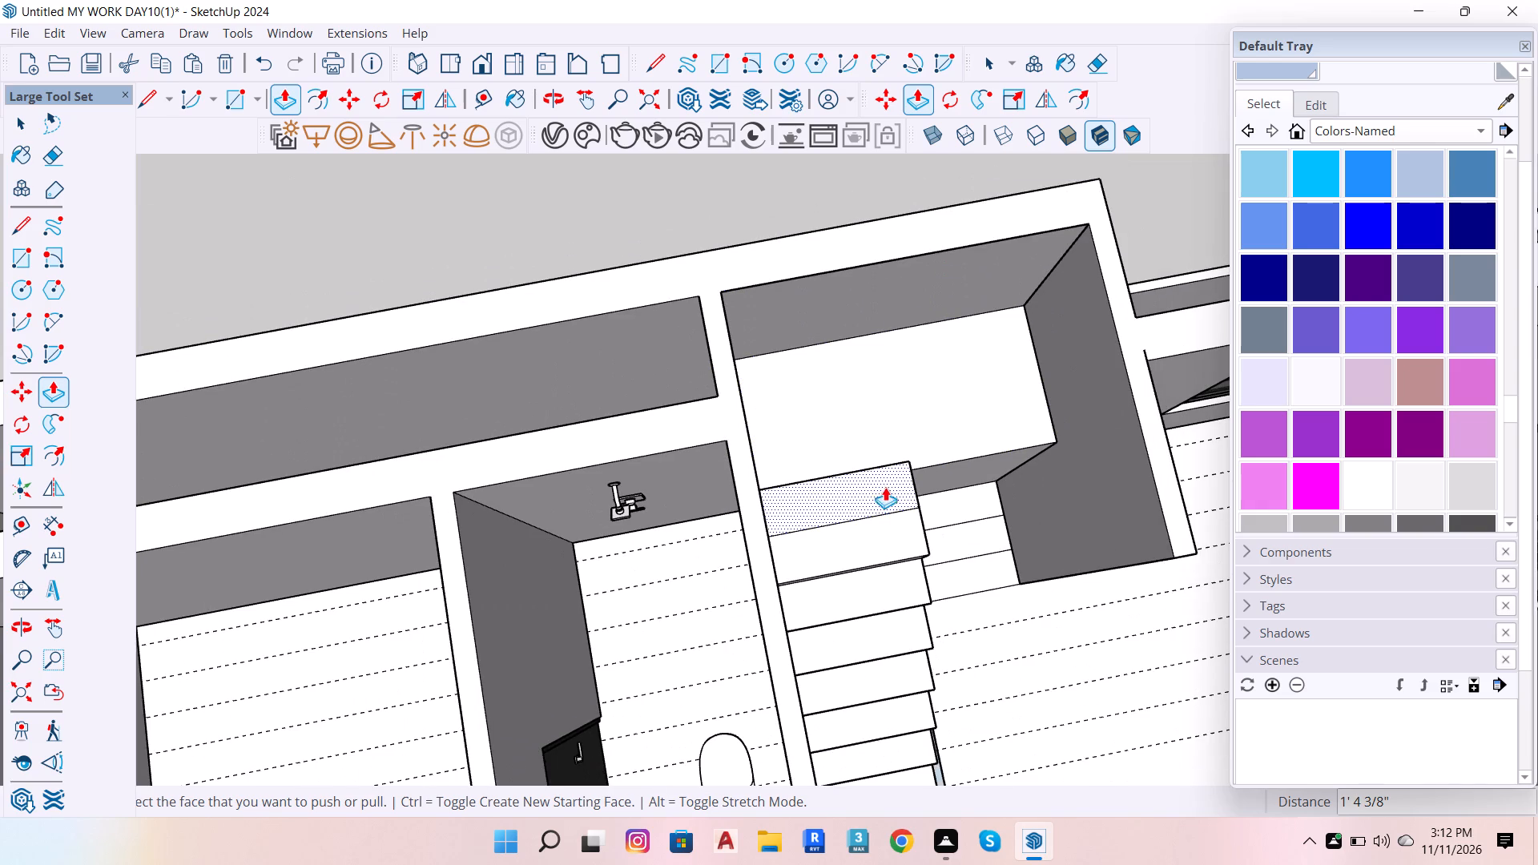
{"action": "left_click", "coordinate": [882, 484]}
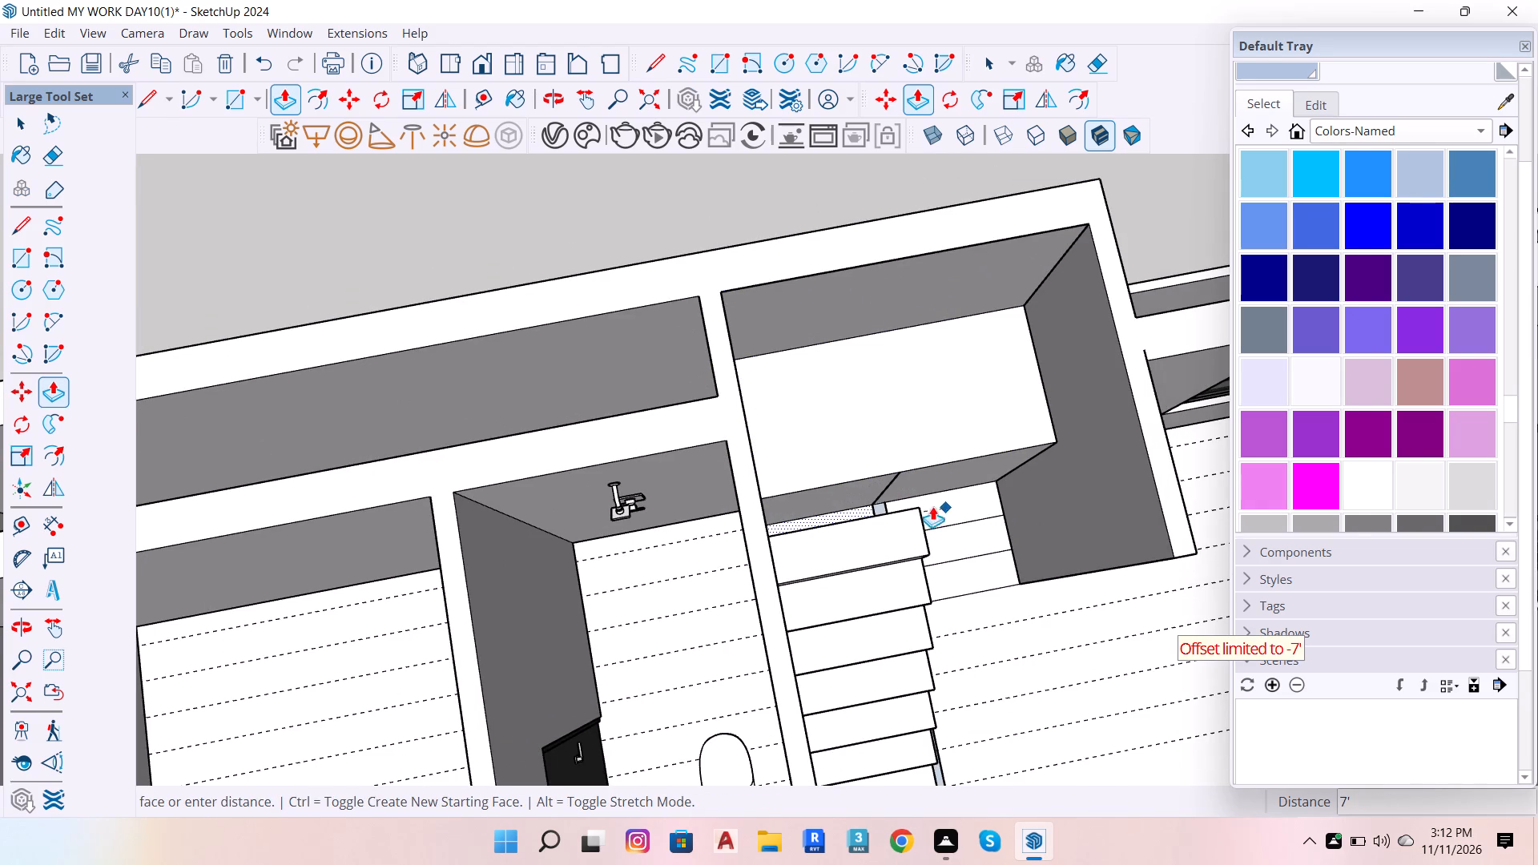
{"action": "key", "text": "1"}
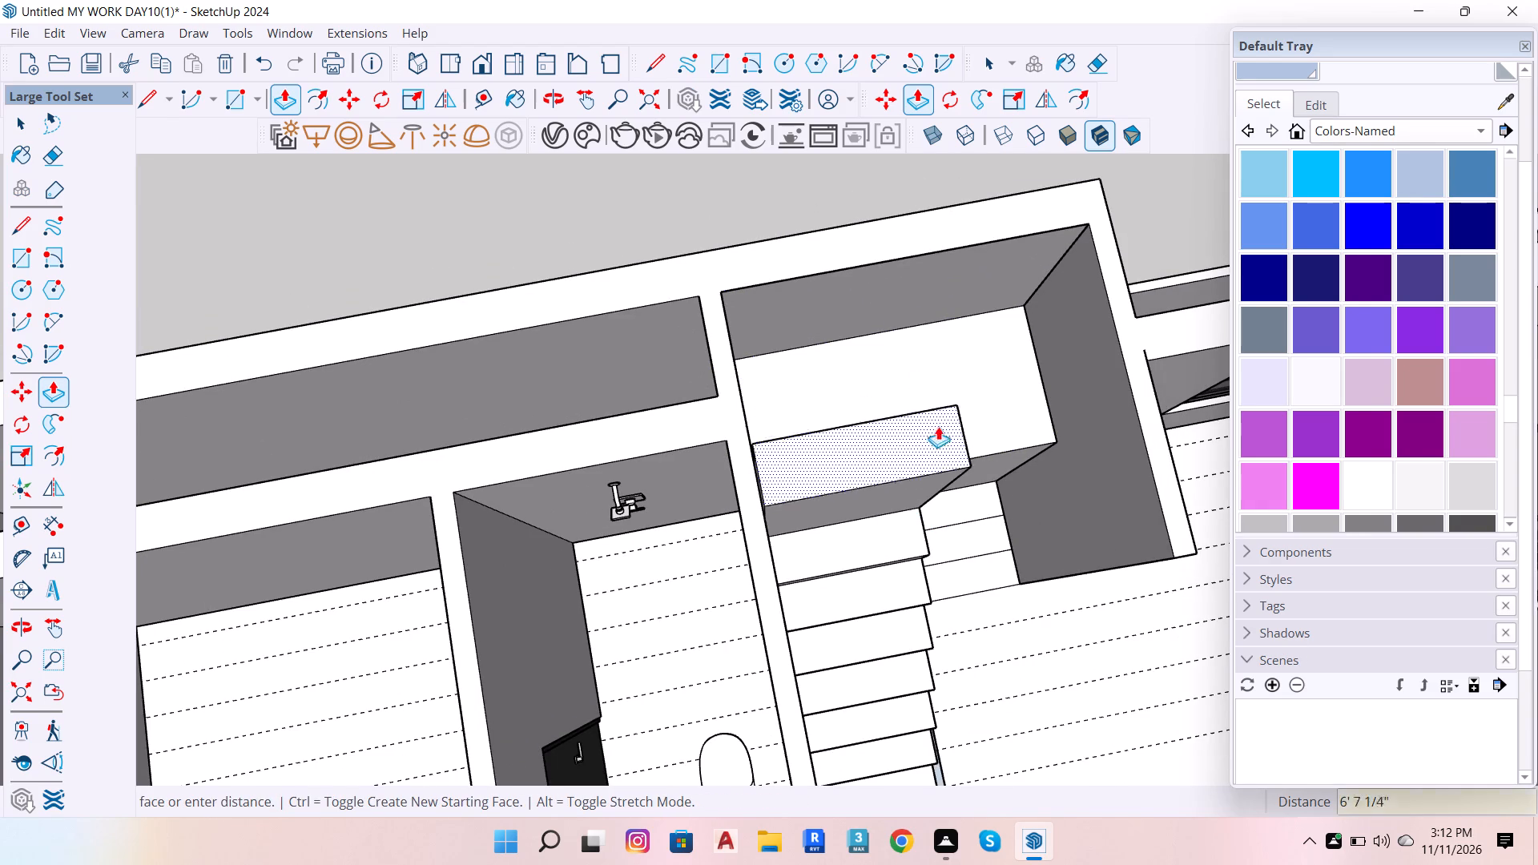
{"action": "key", "text": "apostrophe"}
{"action": "key", "text": "Return"}
{"action": "scroll", "coordinate": [976, 503], "scroll_direction": "up", "scroll_amount": 6}
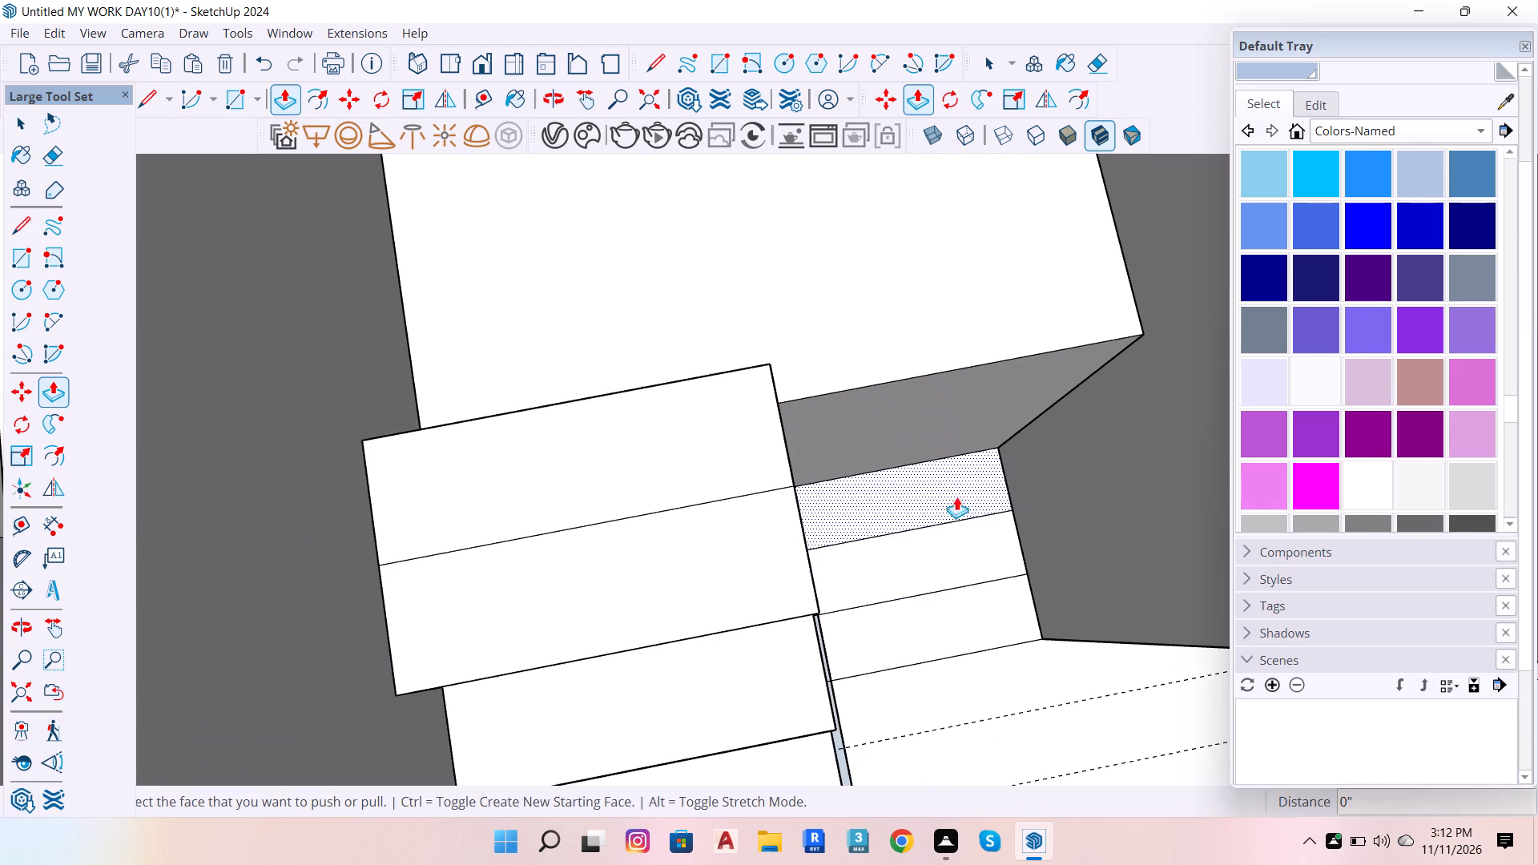
{"action": "left_click", "coordinate": [770, 454]}
{"action": "type", "text": "1'"}
{"action": "key", "text": "Return"}
Push/pull the stair landing up so it is flush with the top tread of the long flight.
{"action": "scroll", "coordinate": [813, 331], "scroll_direction": "down", "scroll_amount": 6}
{"action": "scroll", "coordinate": [896, 471], "scroll_direction": "down", "scroll_amount": 5}
{"action": "left_click", "coordinate": [860, 321]}
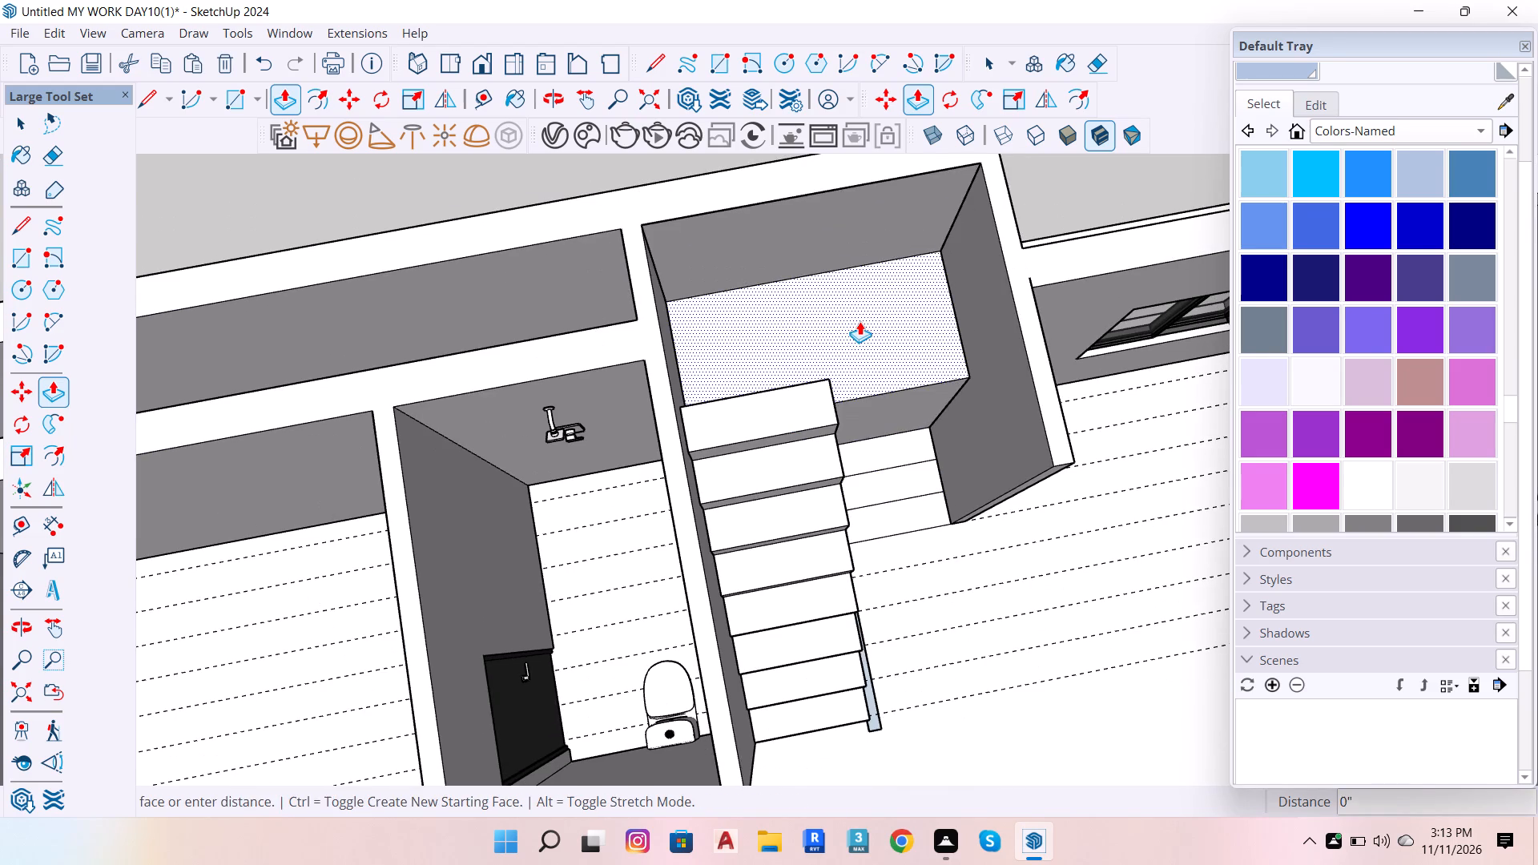
{"action": "left_click", "coordinate": [808, 406]}
Raise the three treads of the short flight 8' each, level with the landing.
{"action": "scroll", "coordinate": [838, 347], "scroll_direction": "down", "scroll_amount": 6}
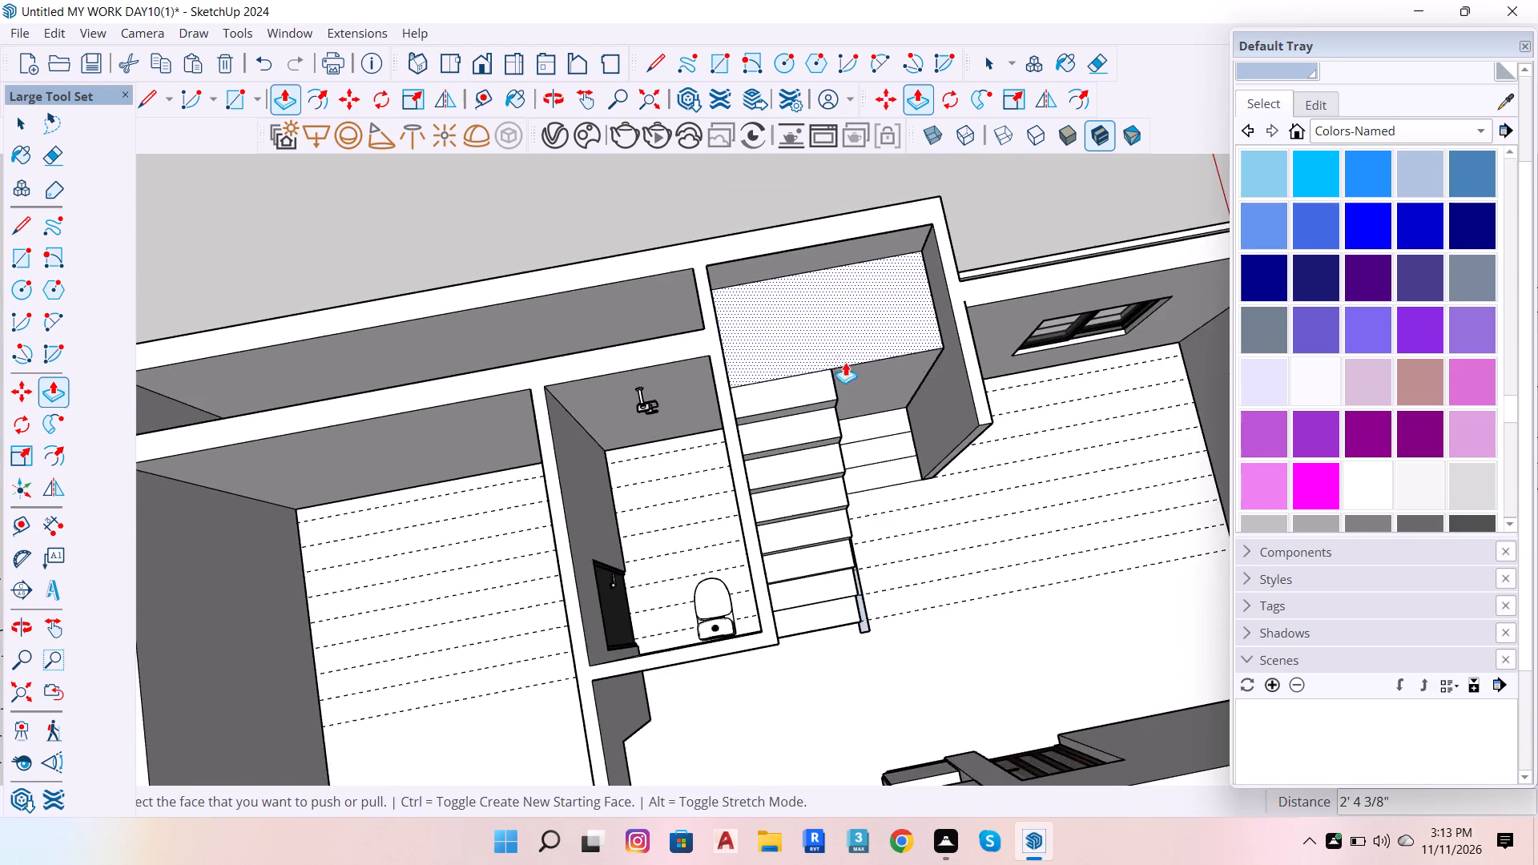
{"action": "scroll", "coordinate": [918, 424], "scroll_direction": "up", "scroll_amount": 6}
{"action": "left_click", "coordinate": [868, 411]}
{"action": "left_click", "coordinate": [821, 263]}
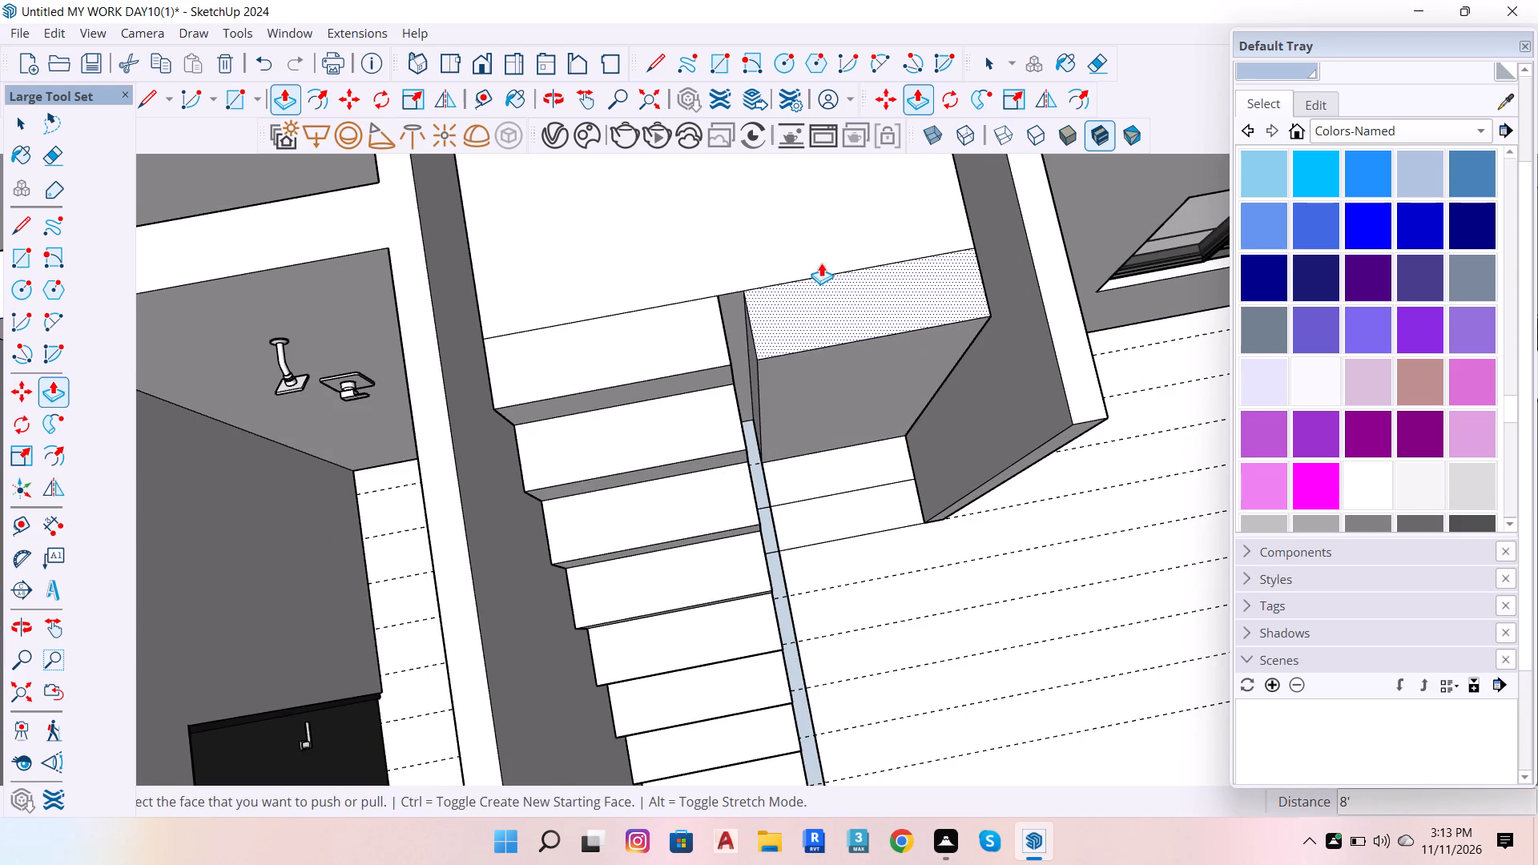
{"action": "left_click", "coordinate": [860, 469]}
{"action": "left_click", "coordinate": [865, 333]}
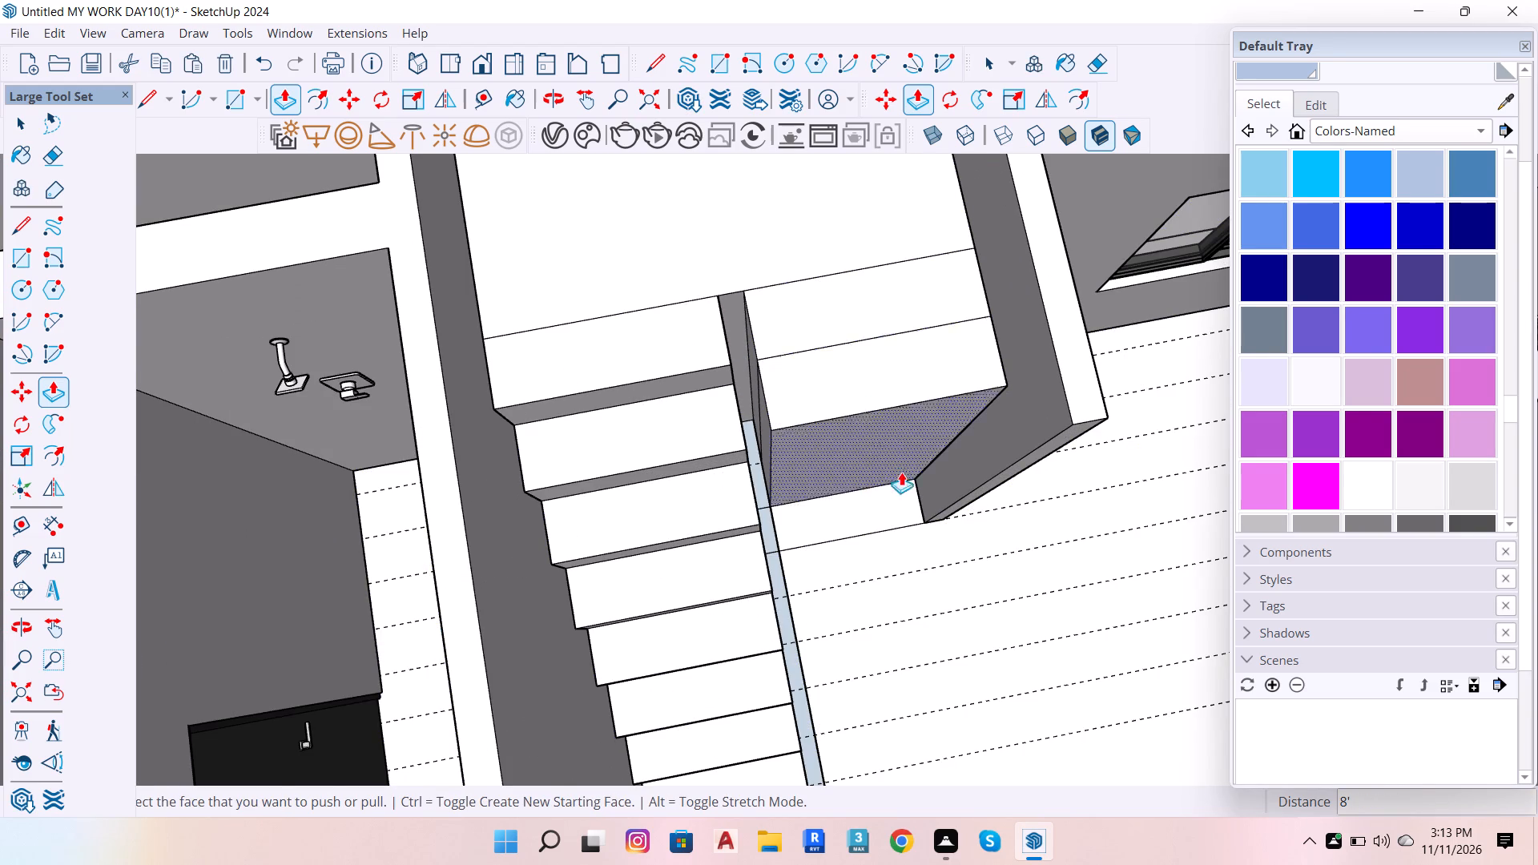
{"action": "left_click", "coordinate": [890, 502]}
{"action": "left_click", "coordinate": [949, 375]}
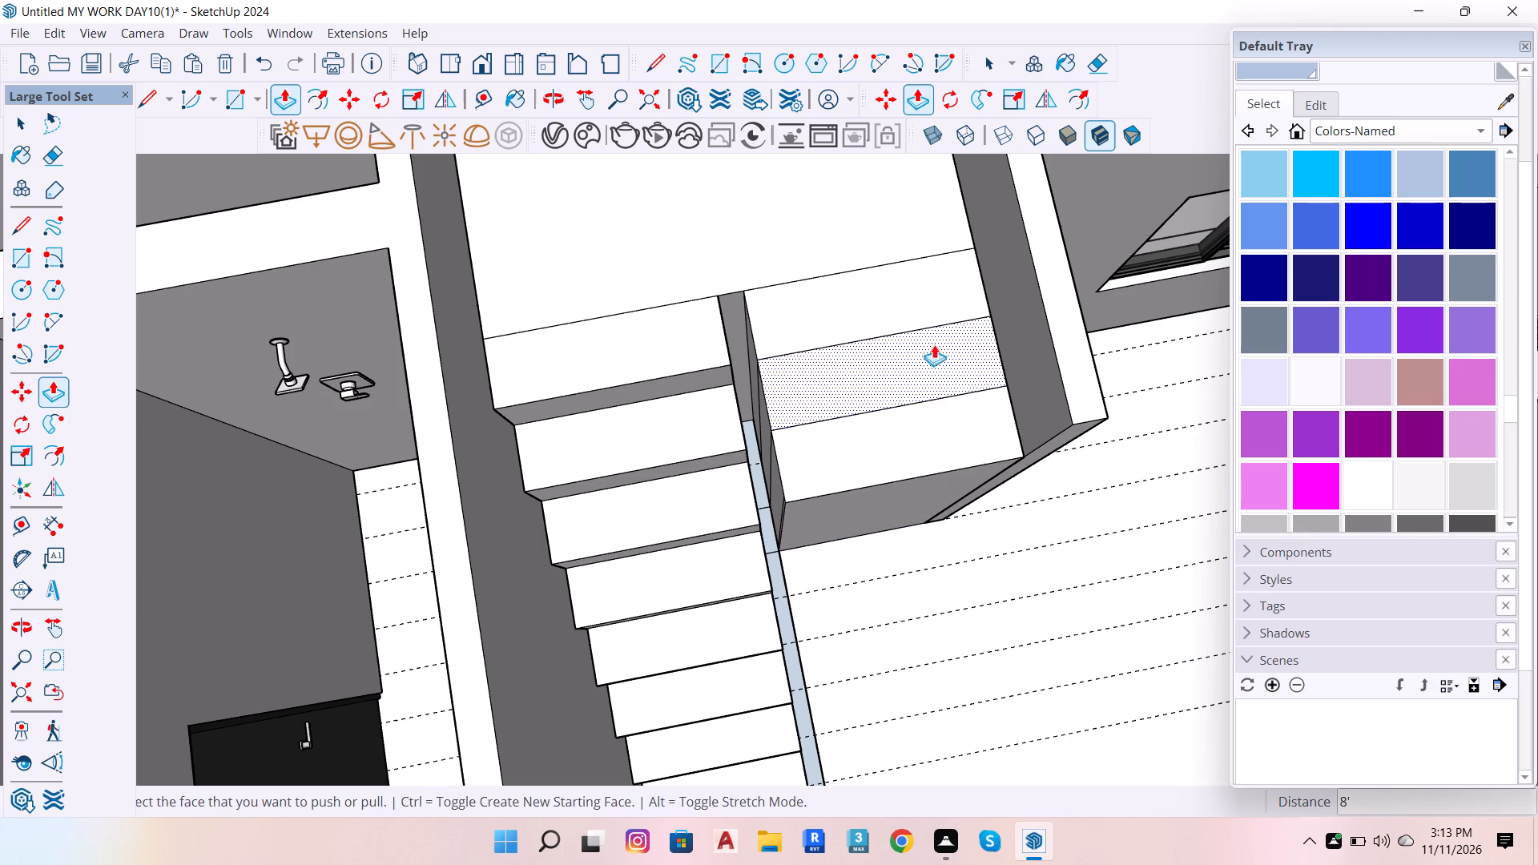
Raise the short flight's first tread beside the landing 1', and its second tread 2' in repeated 1' increments.
{"action": "left_click", "coordinate": [932, 304]}
{"action": "type", "text": "1'"}
{"action": "key", "text": "Return"}
{"action": "double_click", "coordinate": [959, 357]}
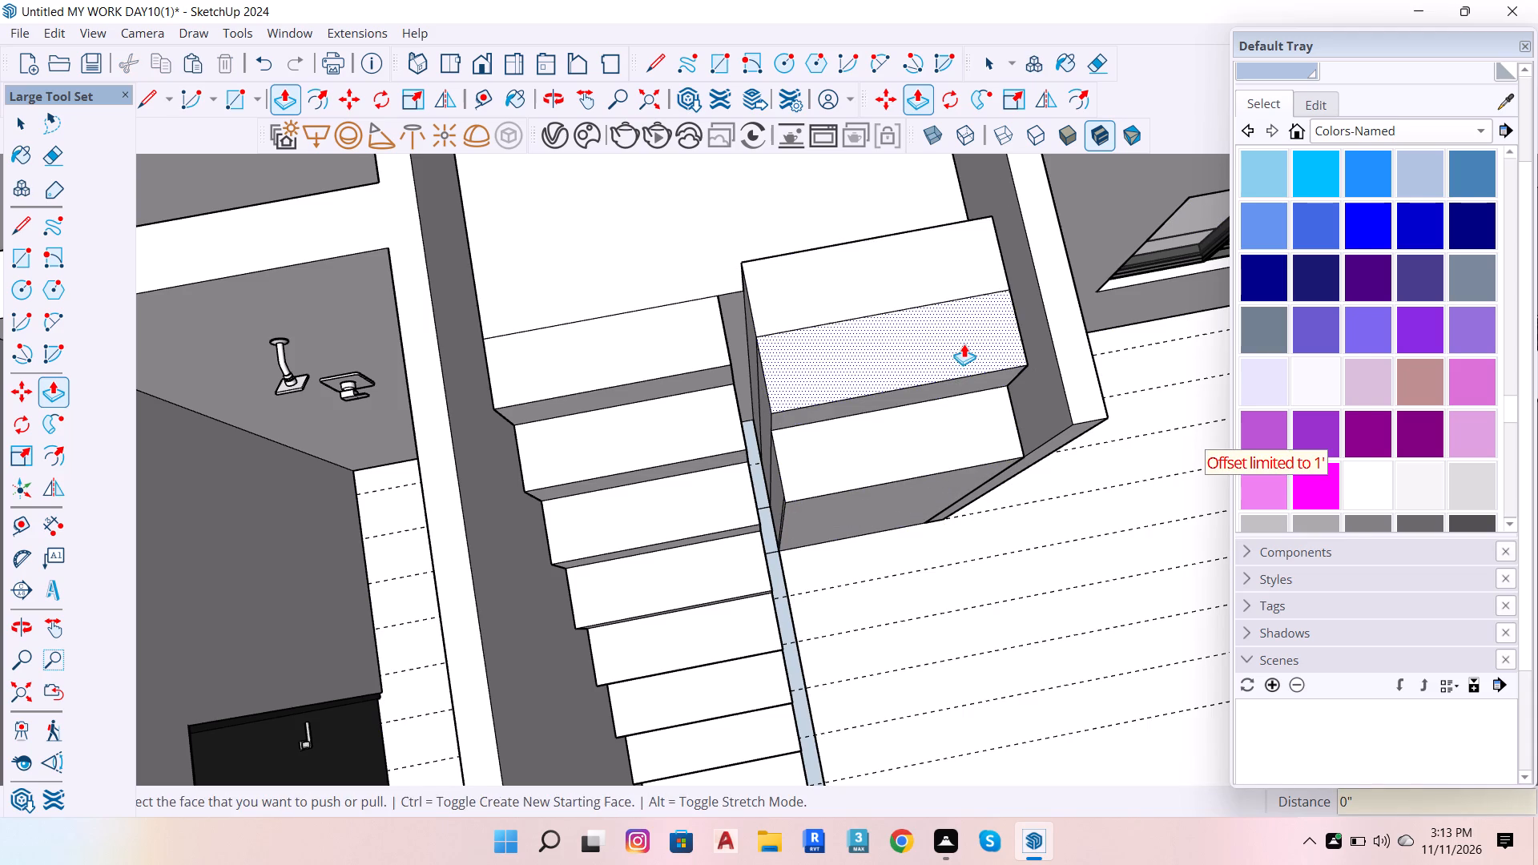
{"action": "double_click", "coordinate": [964, 344]}
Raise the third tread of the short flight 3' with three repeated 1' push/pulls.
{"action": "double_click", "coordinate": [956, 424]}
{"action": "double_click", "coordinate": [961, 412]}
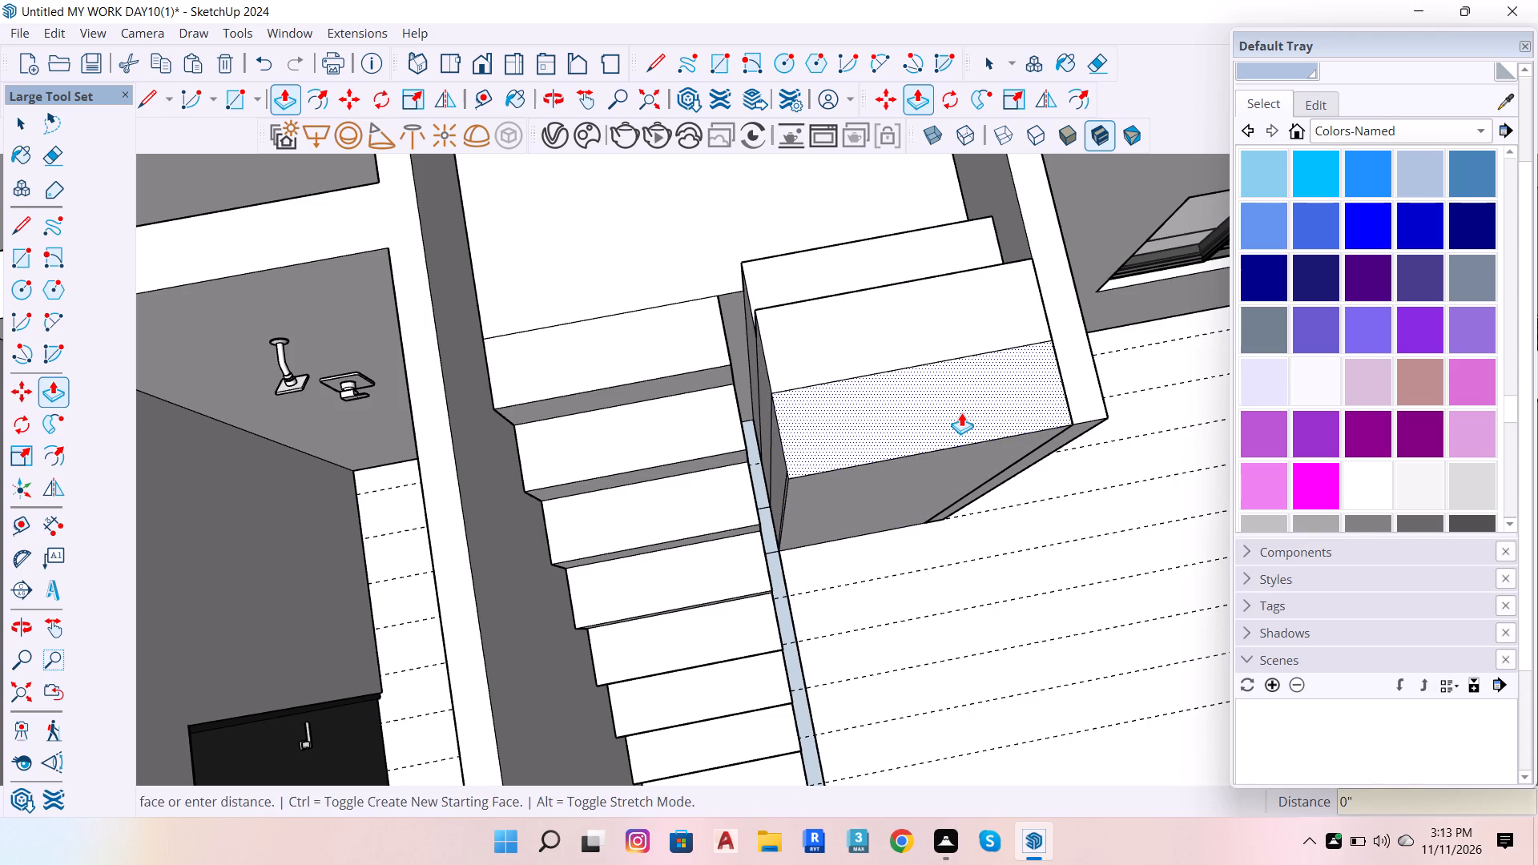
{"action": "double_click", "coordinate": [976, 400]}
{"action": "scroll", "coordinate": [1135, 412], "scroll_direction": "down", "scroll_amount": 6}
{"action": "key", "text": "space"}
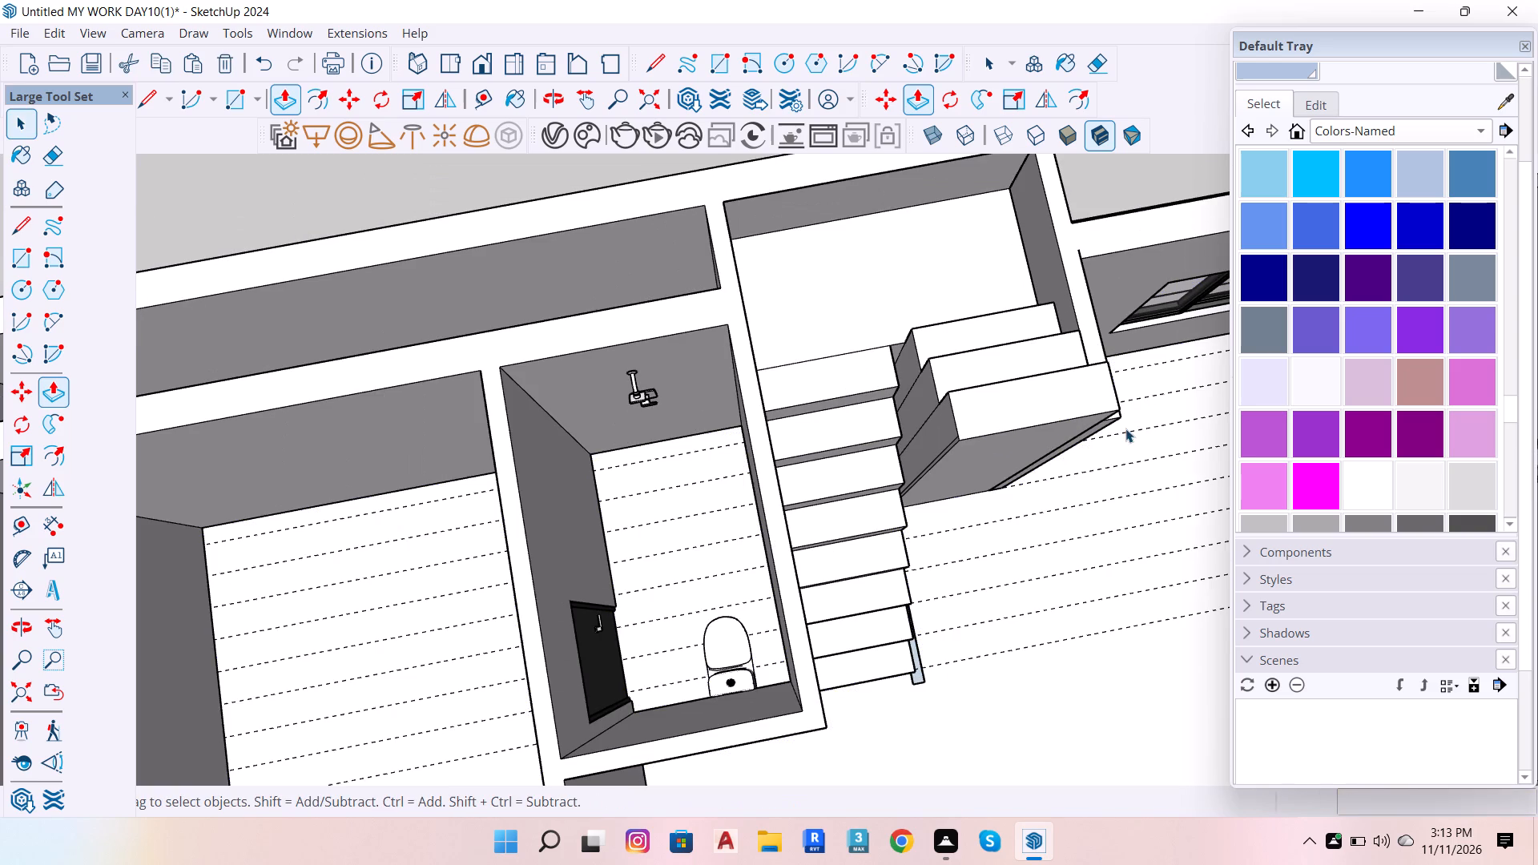
Push the third tread of the short flight back down 11' to floor level.
{"action": "left_click", "coordinate": [1092, 401]}
{"action": "key", "text": "p"}
{"action": "left_click", "coordinate": [1092, 401]}
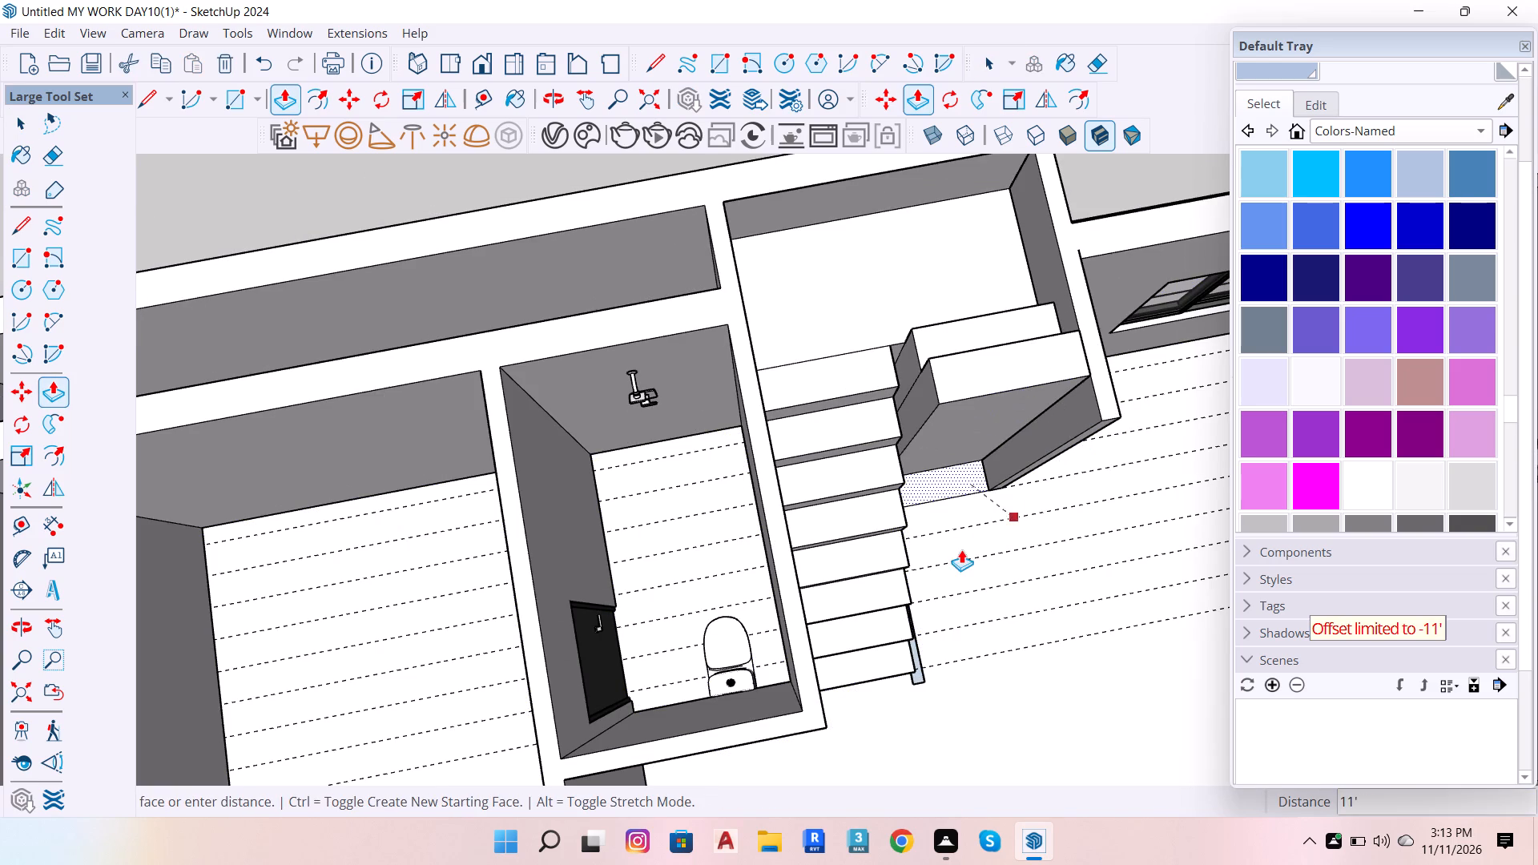
{"action": "scroll", "coordinate": [970, 495], "scroll_direction": "up", "scroll_amount": 6}
{"action": "left_click", "coordinate": [973, 493]}
{"action": "key", "text": "space"}
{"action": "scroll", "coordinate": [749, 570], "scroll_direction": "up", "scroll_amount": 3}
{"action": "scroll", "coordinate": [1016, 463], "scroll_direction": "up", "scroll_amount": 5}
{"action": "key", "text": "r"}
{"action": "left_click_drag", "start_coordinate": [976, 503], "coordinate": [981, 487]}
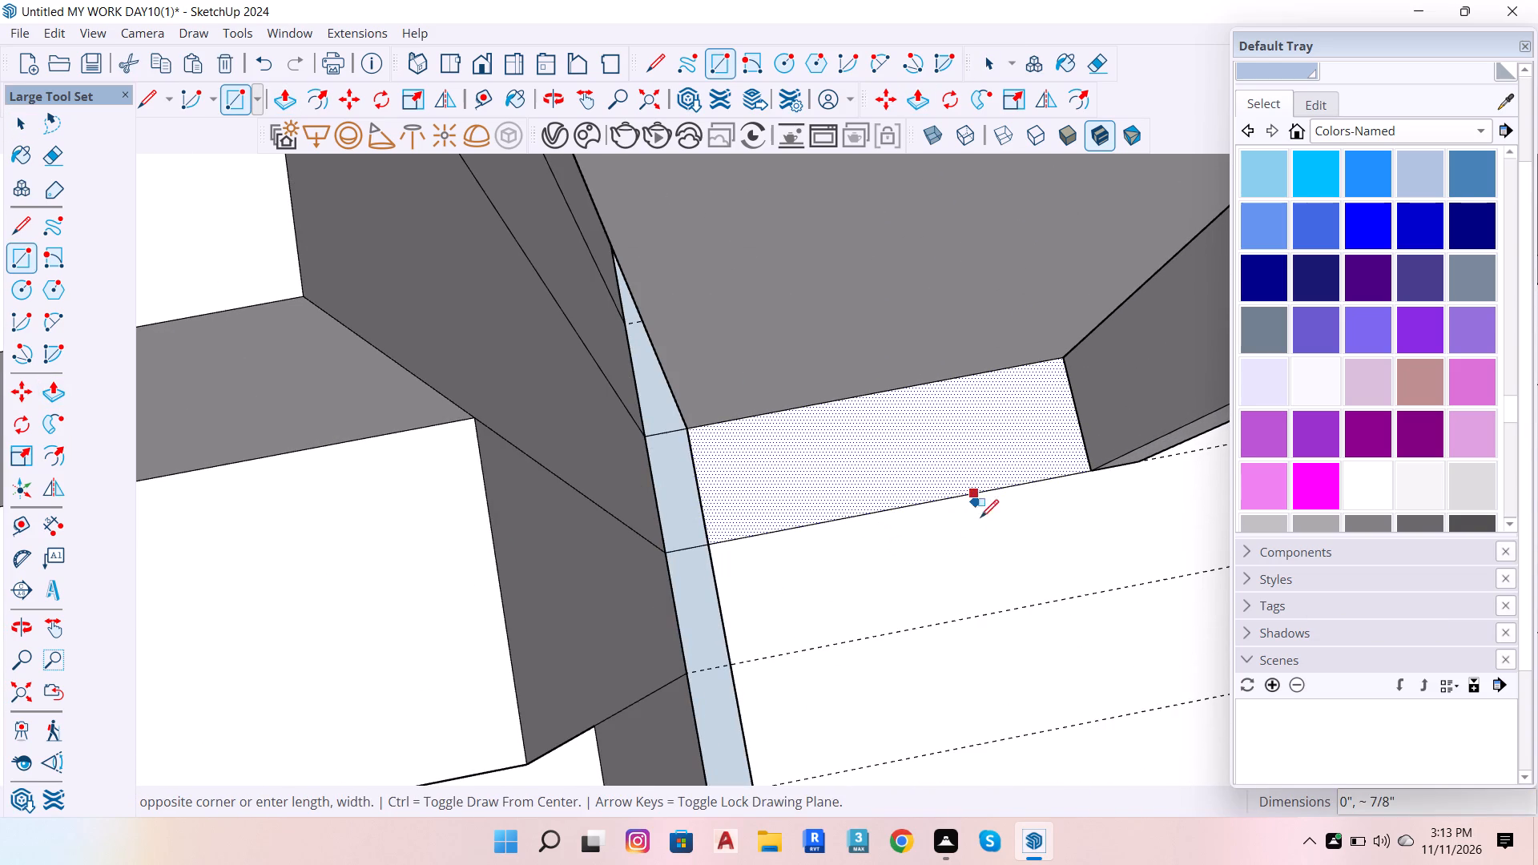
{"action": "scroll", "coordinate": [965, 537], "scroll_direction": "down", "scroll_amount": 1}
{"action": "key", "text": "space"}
Erase the front boundary edge of the lowered third tread of the short flight on the floor.
{"action": "type", "text": "e"}
{"action": "left_click", "coordinate": [968, 498]}
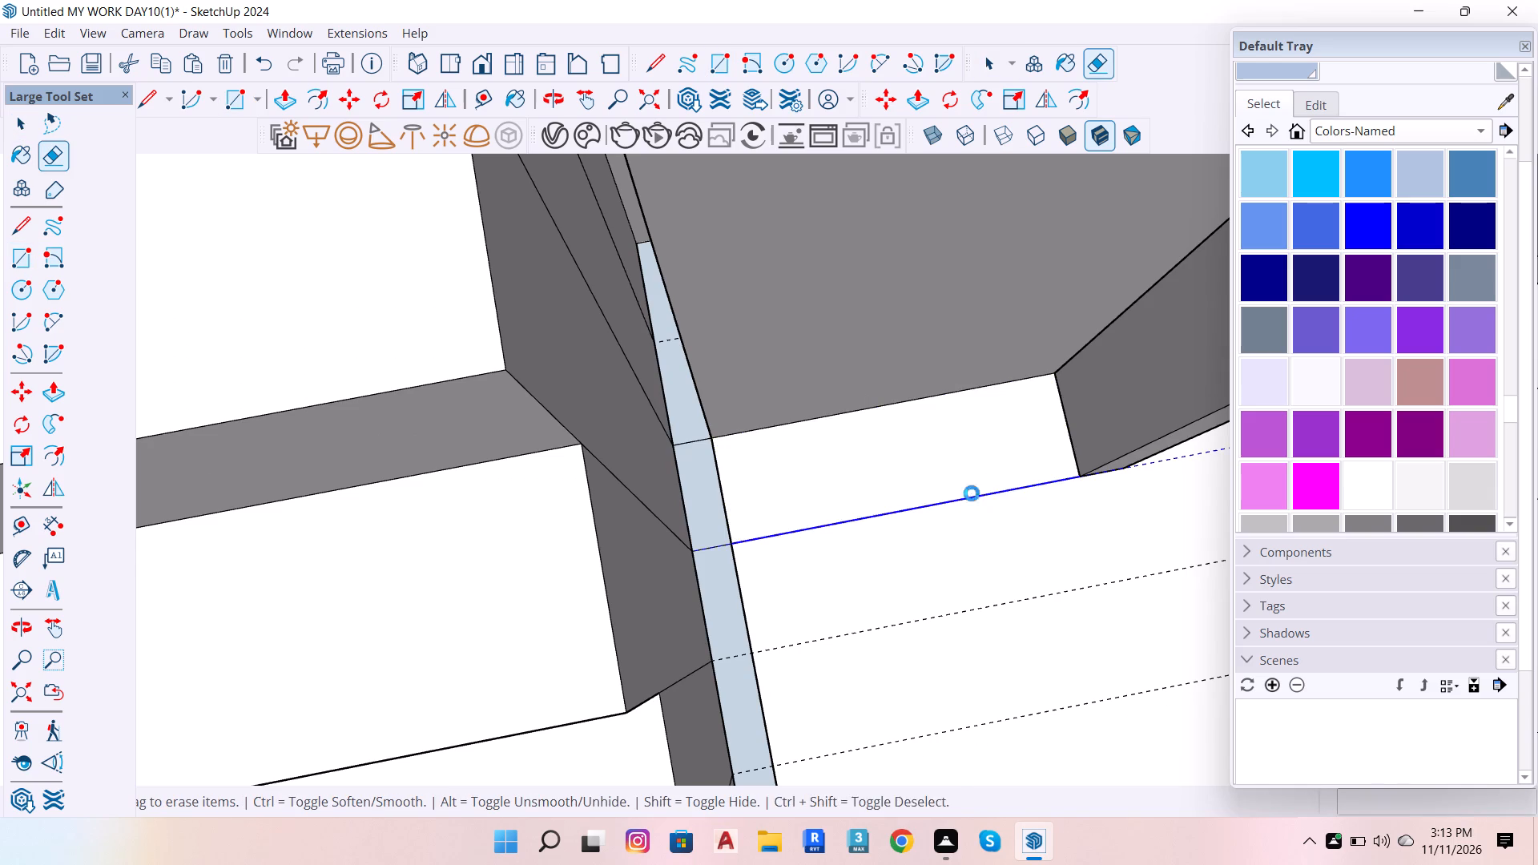
Select the entire house model, including the staircase, and run the FixIt 101 clean-up on it.
{"action": "scroll", "coordinate": [955, 568], "scroll_direction": "down", "scroll_amount": 14}
{"action": "scroll", "coordinate": [877, 539], "scroll_direction": "down", "scroll_amount": 6}
{"action": "scroll", "coordinate": [835, 369], "scroll_direction": "down", "scroll_amount": 3}
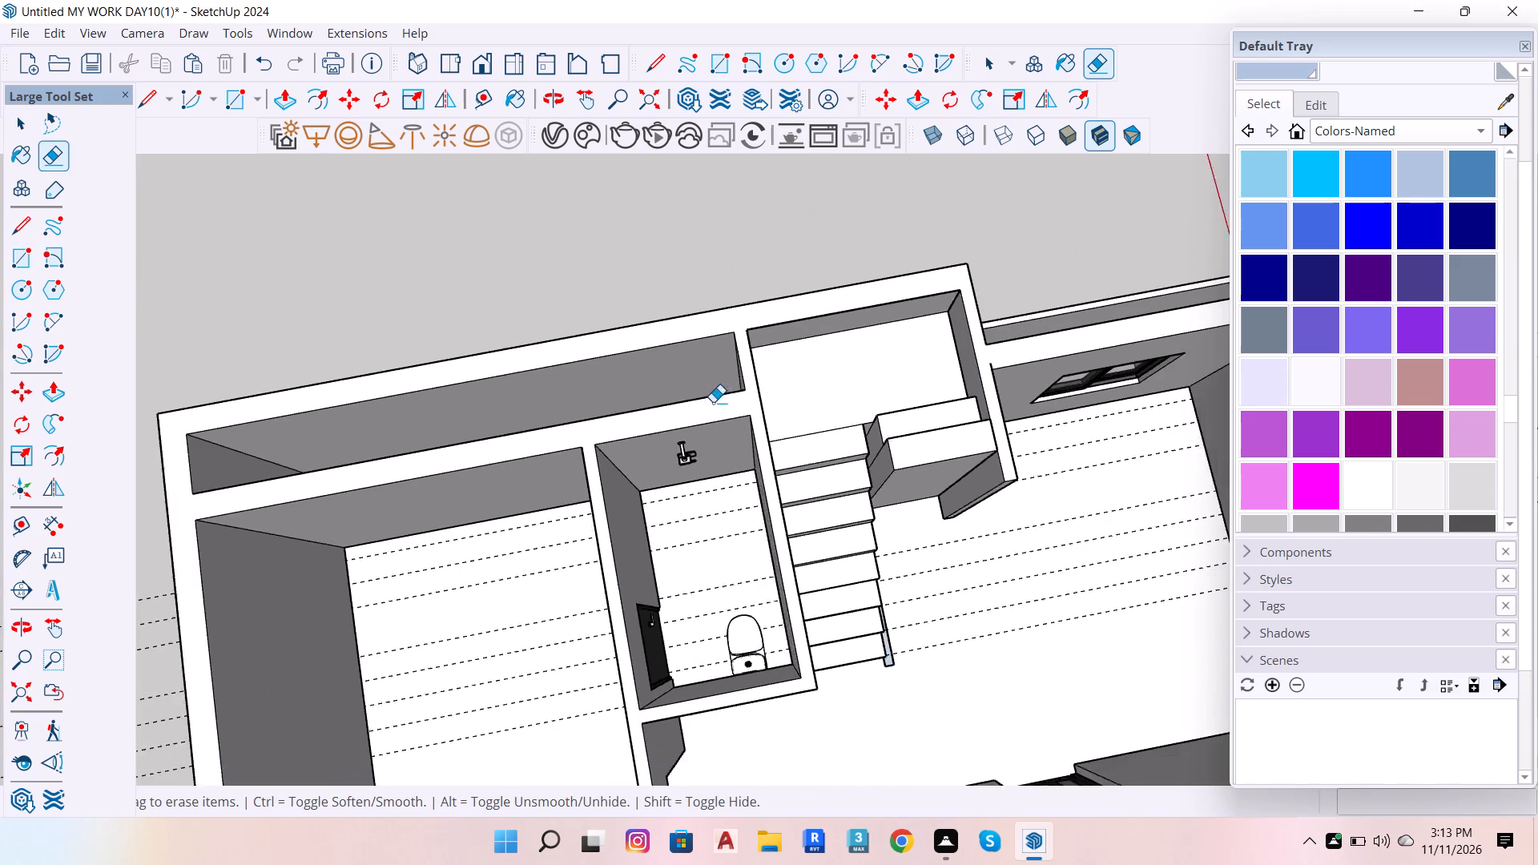
{"action": "scroll", "coordinate": [713, 402], "scroll_direction": "down", "scroll_amount": 4}
{"action": "scroll", "coordinate": [876, 443], "scroll_direction": "up", "scroll_amount": 6}
{"action": "scroll", "coordinate": [932, 372], "scroll_direction": "up", "scroll_amount": 5}
{"action": "key", "text": "space"}
{"action": "scroll", "coordinate": [847, 450], "scroll_direction": "down", "scroll_amount": 7}
{"action": "scroll", "coordinate": [789, 502], "scroll_direction": "up", "scroll_amount": 5}
{"action": "key", "text": "o"}
{"action": "left_click_drag", "start_coordinate": [739, 463], "coordinate": [712, 239]}
{"action": "scroll", "coordinate": [654, 354], "scroll_direction": "down", "scroll_amount": 20}
{"action": "scroll", "coordinate": [654, 354], "scroll_direction": "down", "scroll_amount": 8}
{"action": "key", "text": "space"}
{"action": "scroll", "coordinate": [429, 421], "scroll_direction": "down", "scroll_amount": 7}
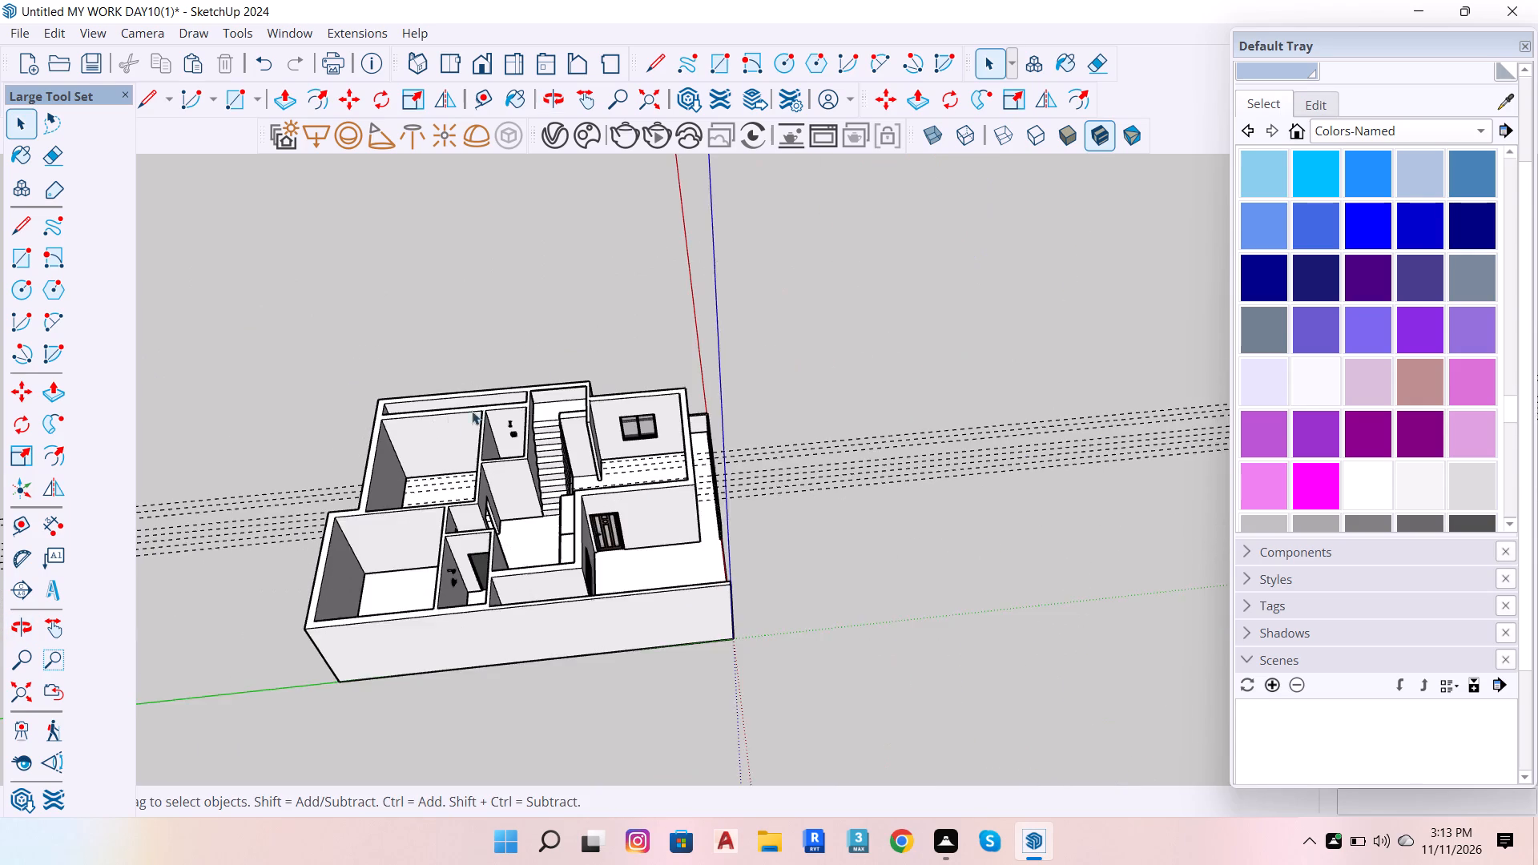
{"action": "scroll", "coordinate": [550, 433], "scroll_direction": "down", "scroll_amount": 6}
{"action": "left_click_drag", "start_coordinate": [276, 332], "coordinate": [937, 859]}
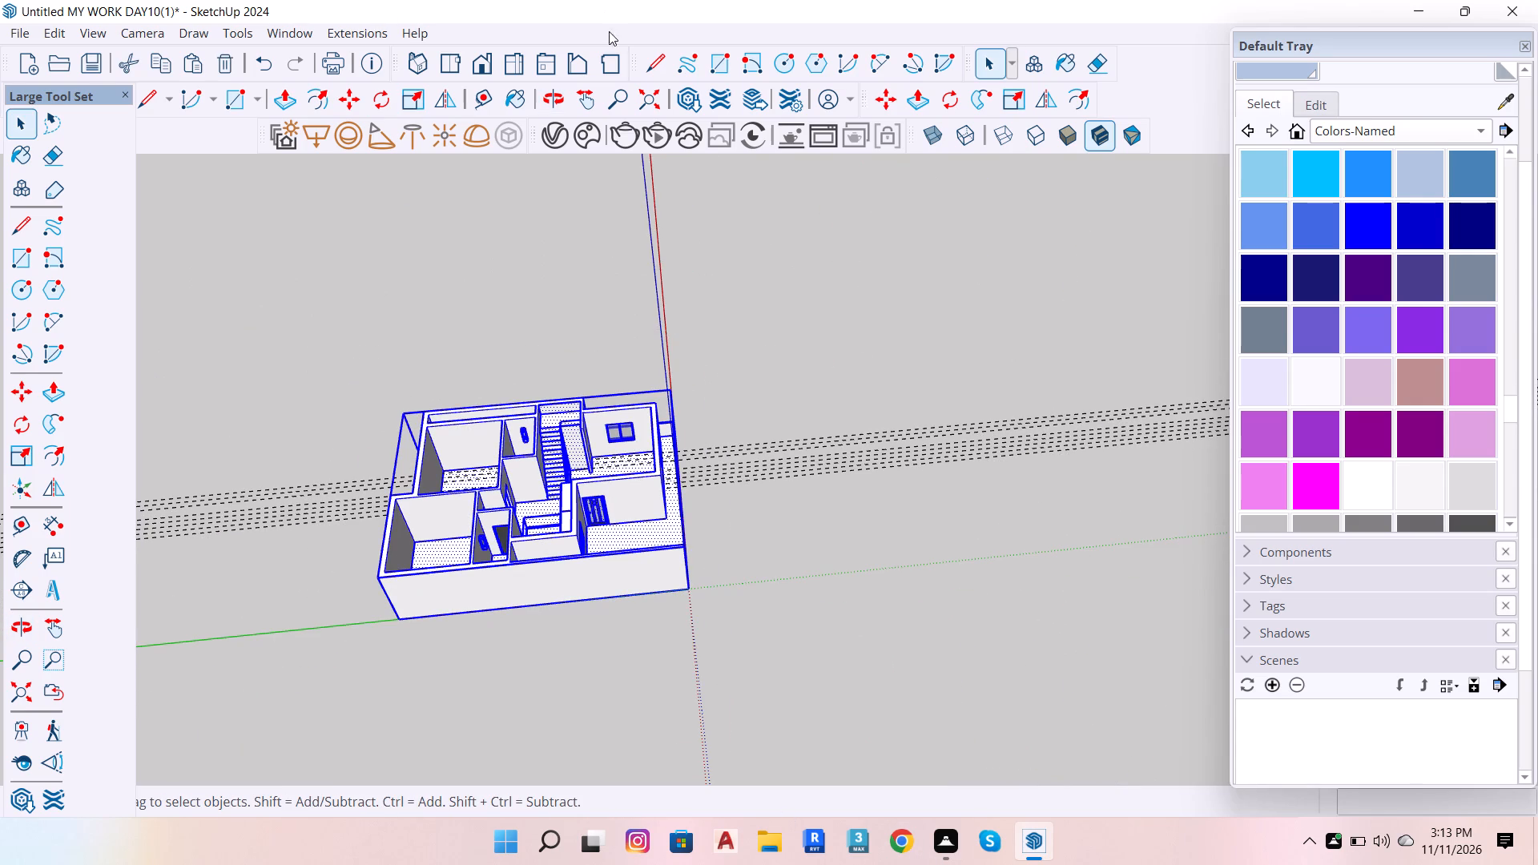
{"action": "left_click", "coordinate": [373, 30]}
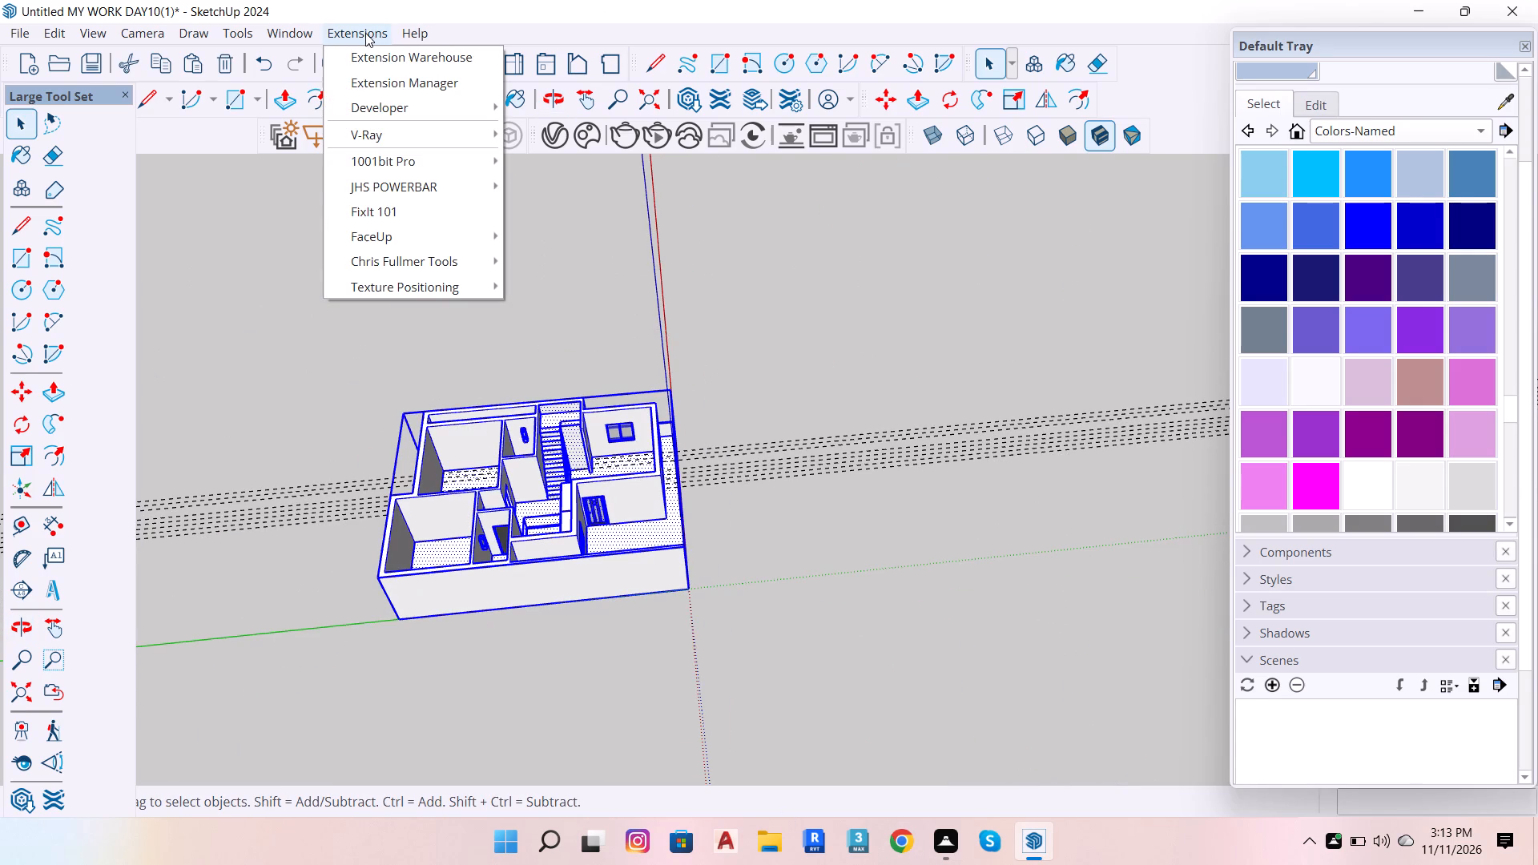
{"action": "left_click", "coordinate": [423, 206]}
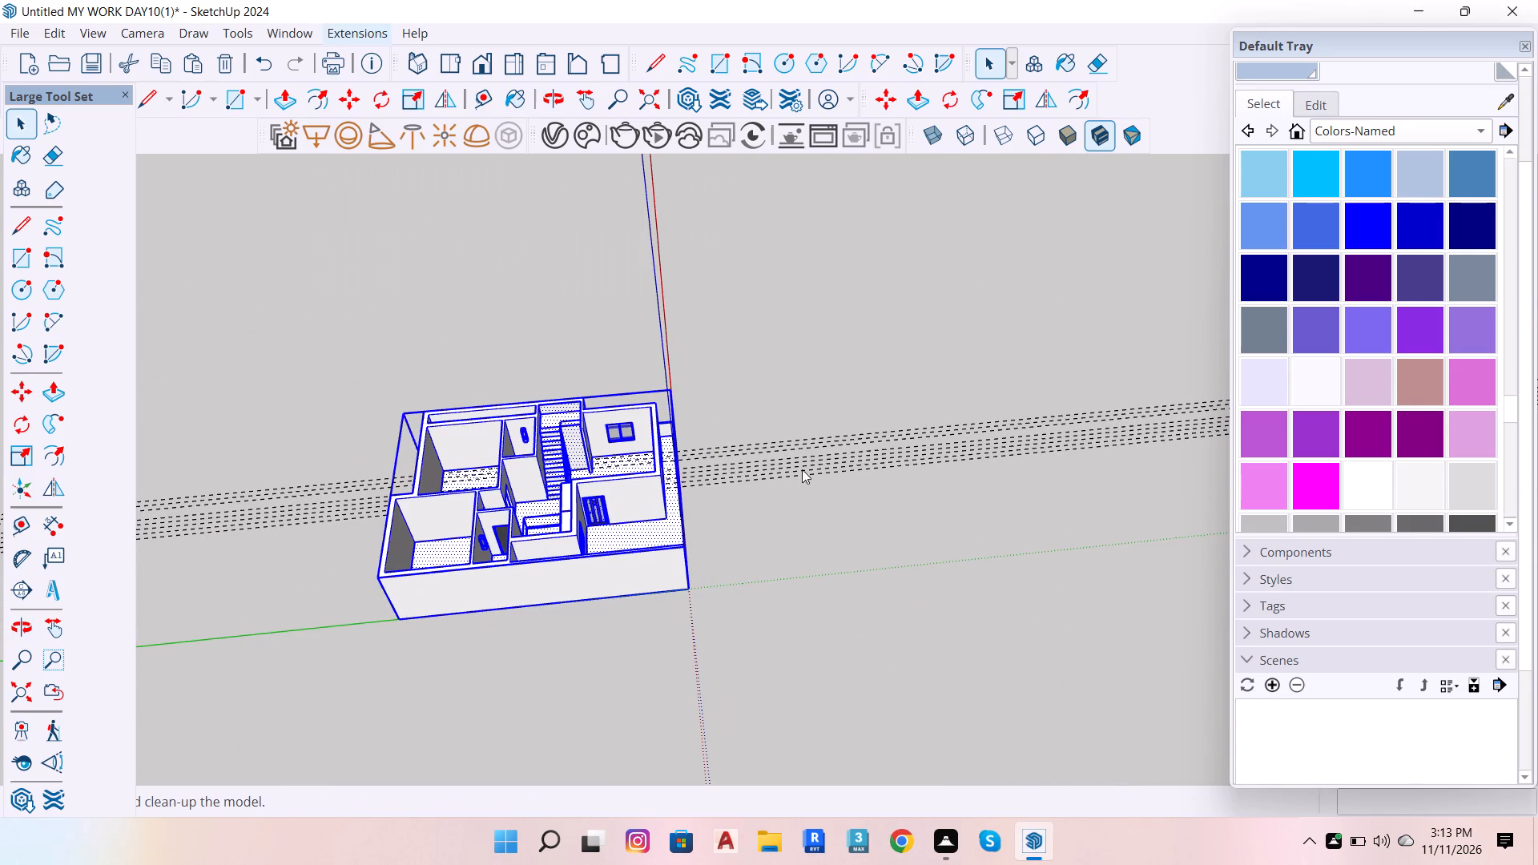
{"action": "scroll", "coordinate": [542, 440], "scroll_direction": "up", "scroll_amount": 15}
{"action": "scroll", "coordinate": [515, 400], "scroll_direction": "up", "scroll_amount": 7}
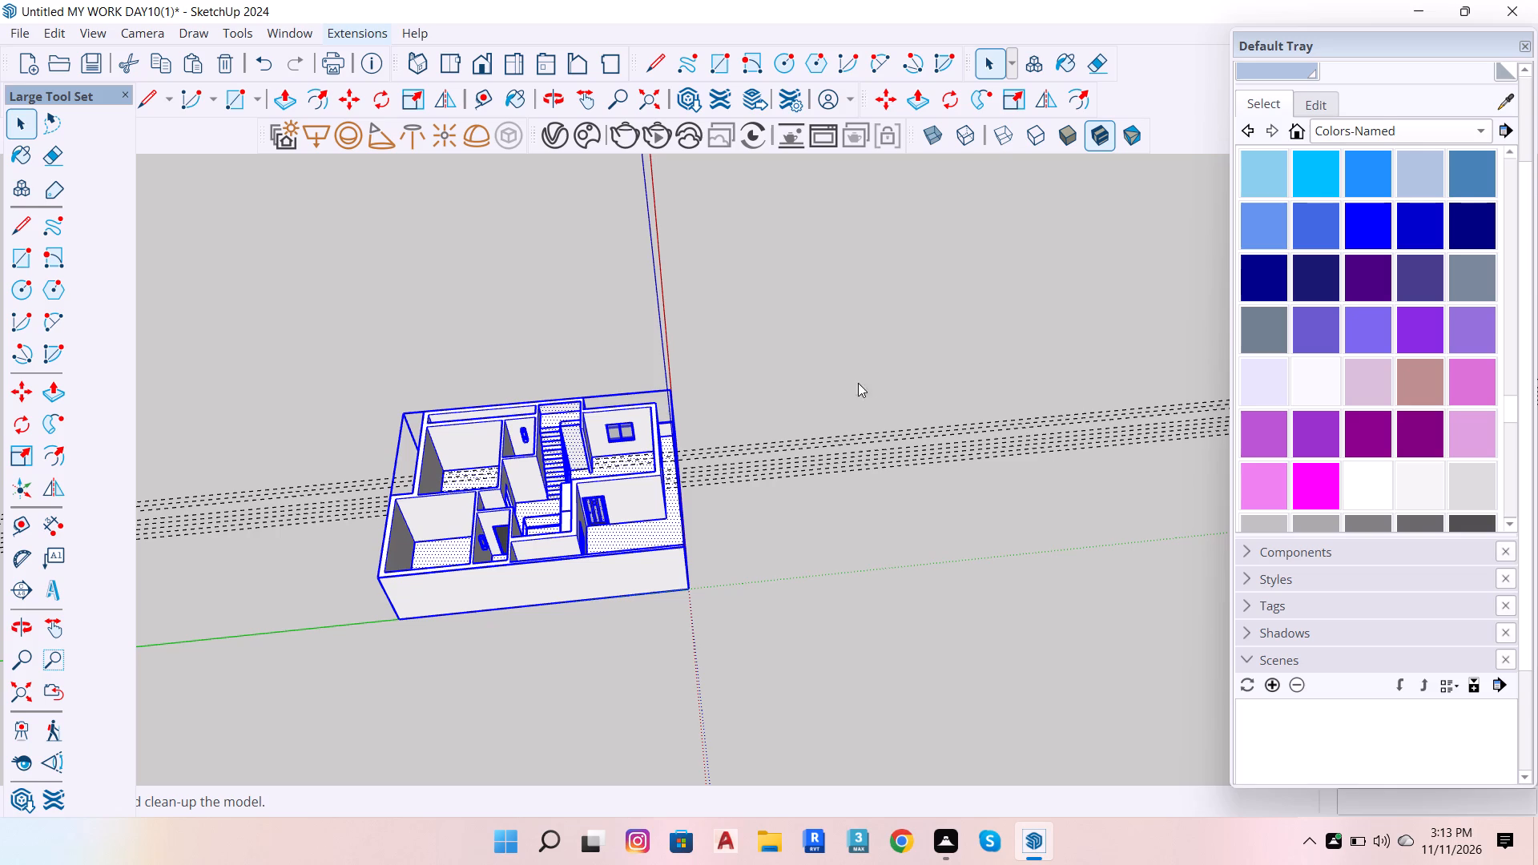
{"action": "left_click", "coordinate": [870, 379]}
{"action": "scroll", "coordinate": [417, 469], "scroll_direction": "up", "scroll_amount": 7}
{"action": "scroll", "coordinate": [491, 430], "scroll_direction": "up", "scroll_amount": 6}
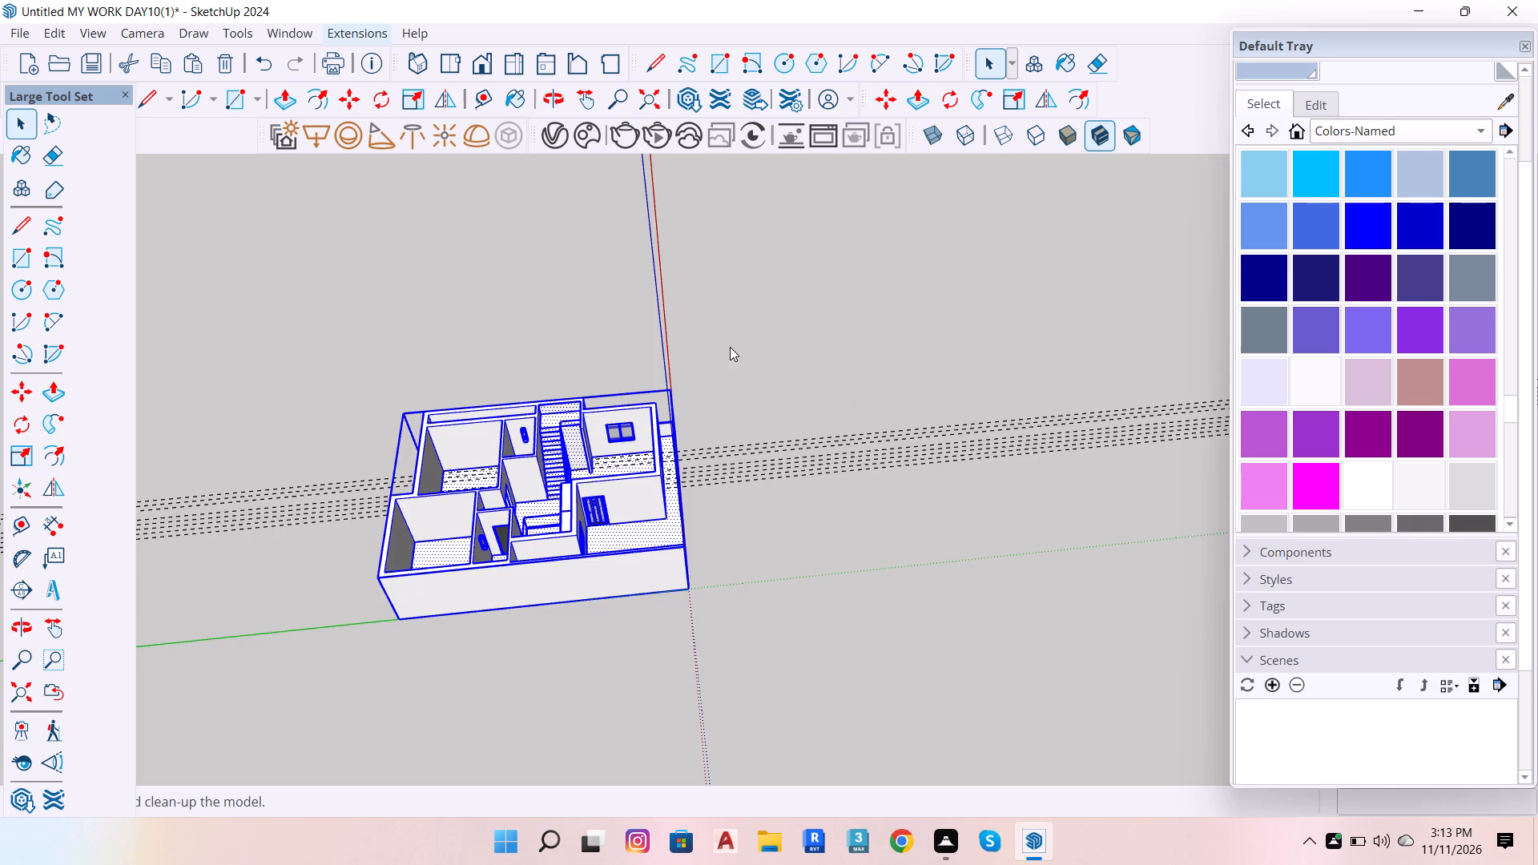
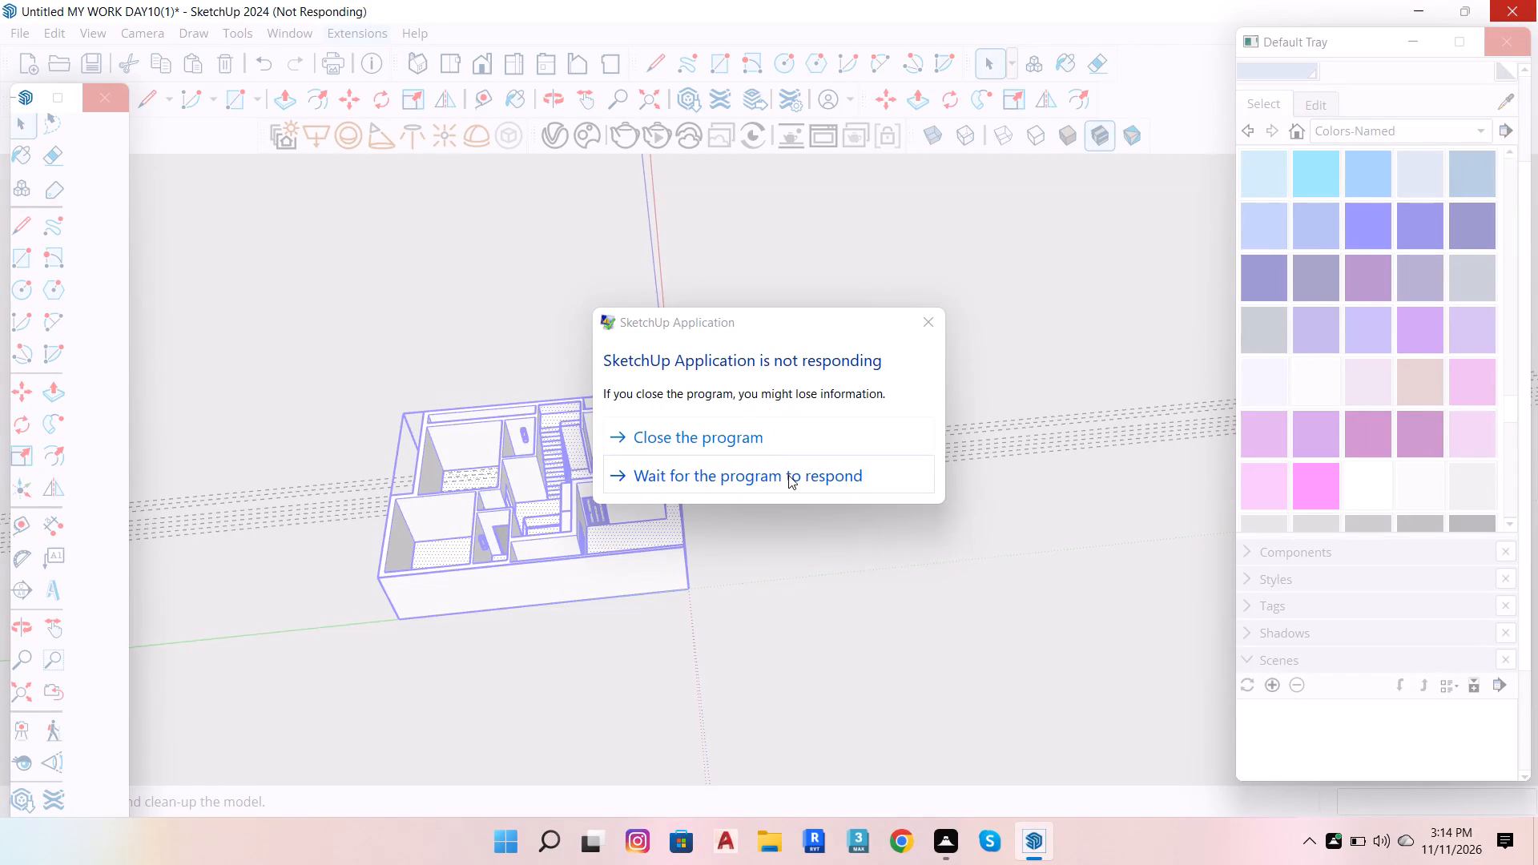
Choose to wait for the unresponsive program to finish the clean-up rather than closing it.
{"action": "left_click", "coordinate": [788, 475]}
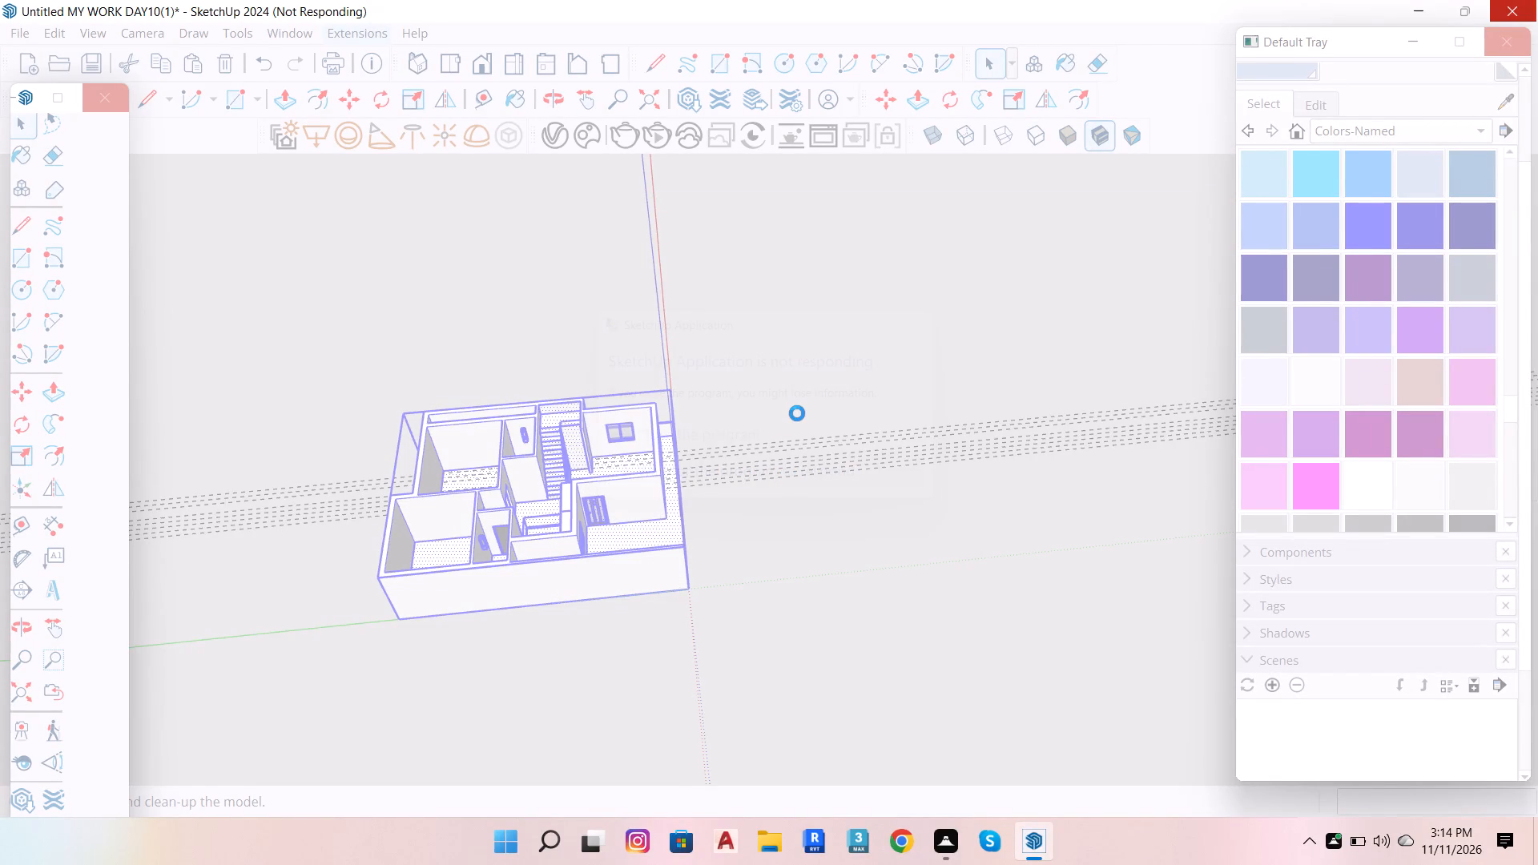
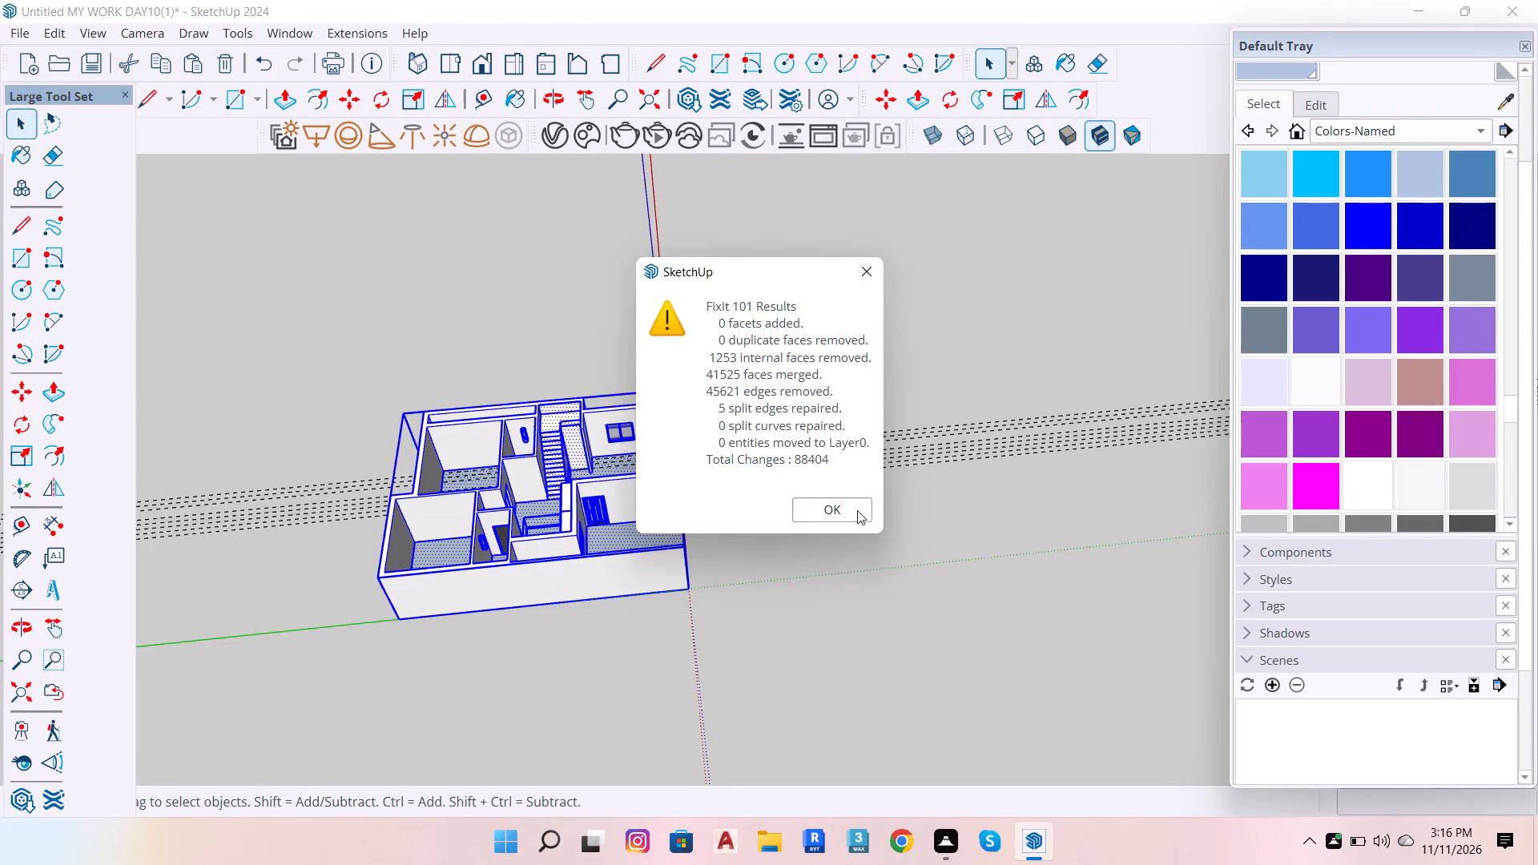
Dismiss the FixIt 101 results report and clear the selection of the whole house model.
{"action": "left_click", "coordinate": [857, 510]}
{"action": "scroll", "coordinate": [1005, 579], "scroll_direction": "down", "scroll_amount": 3}
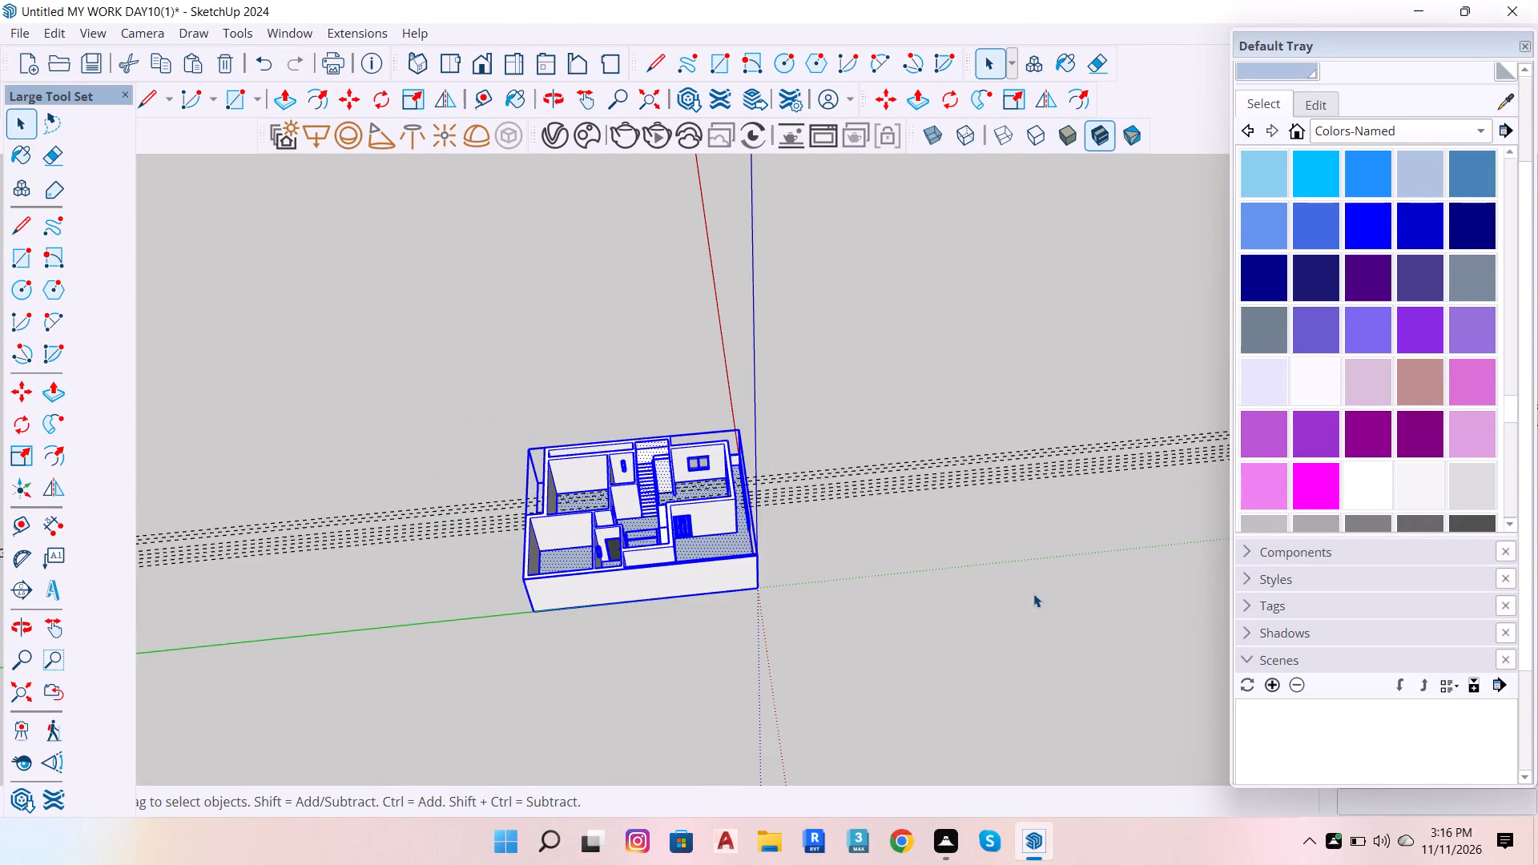
{"action": "scroll", "coordinate": [828, 646], "scroll_direction": "down", "scroll_amount": 5}
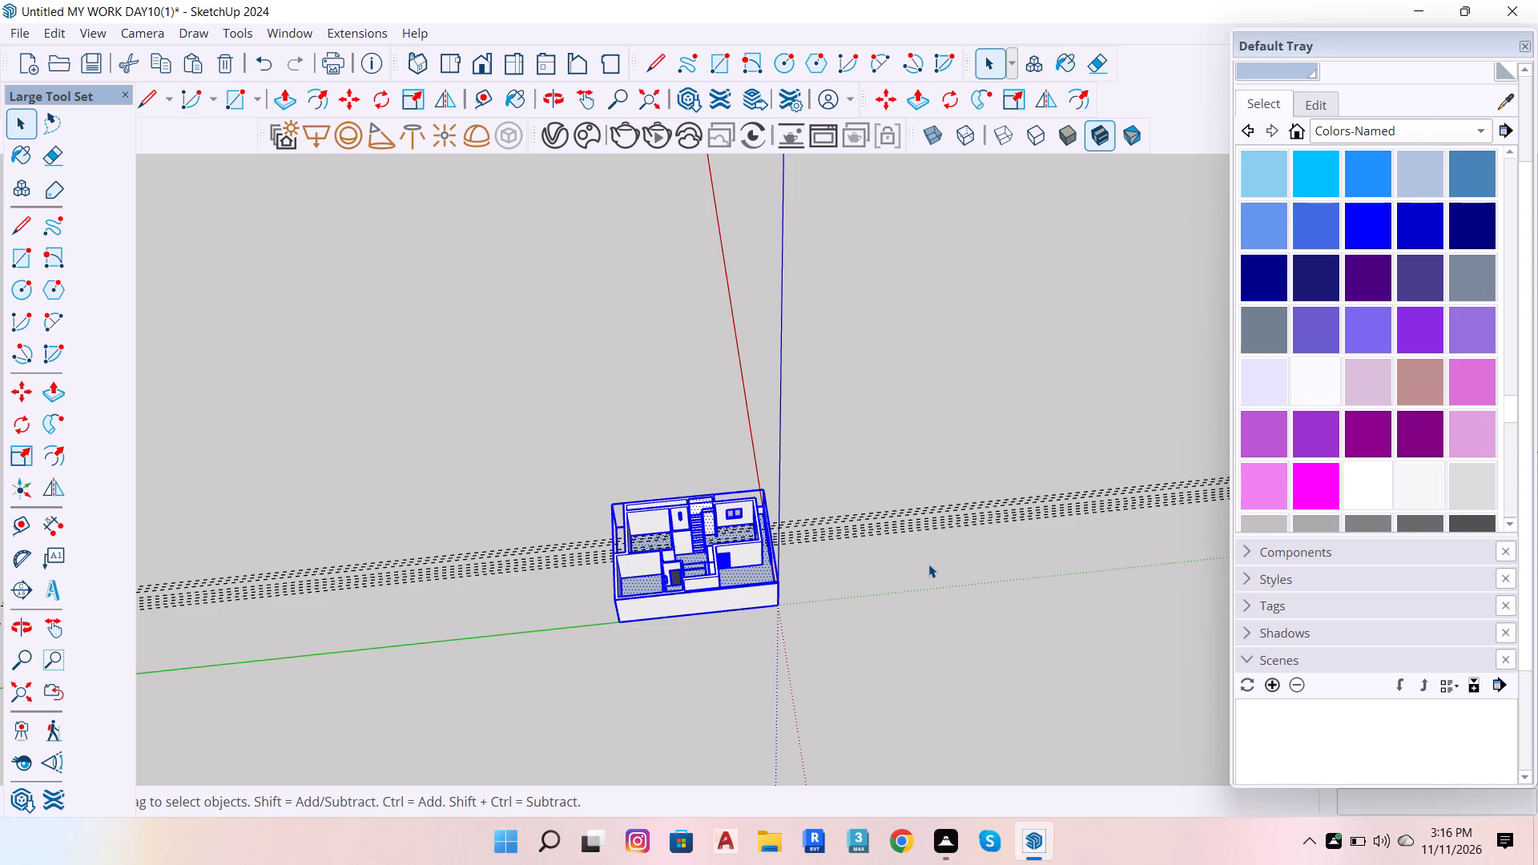
{"action": "left_click", "coordinate": [954, 622]}
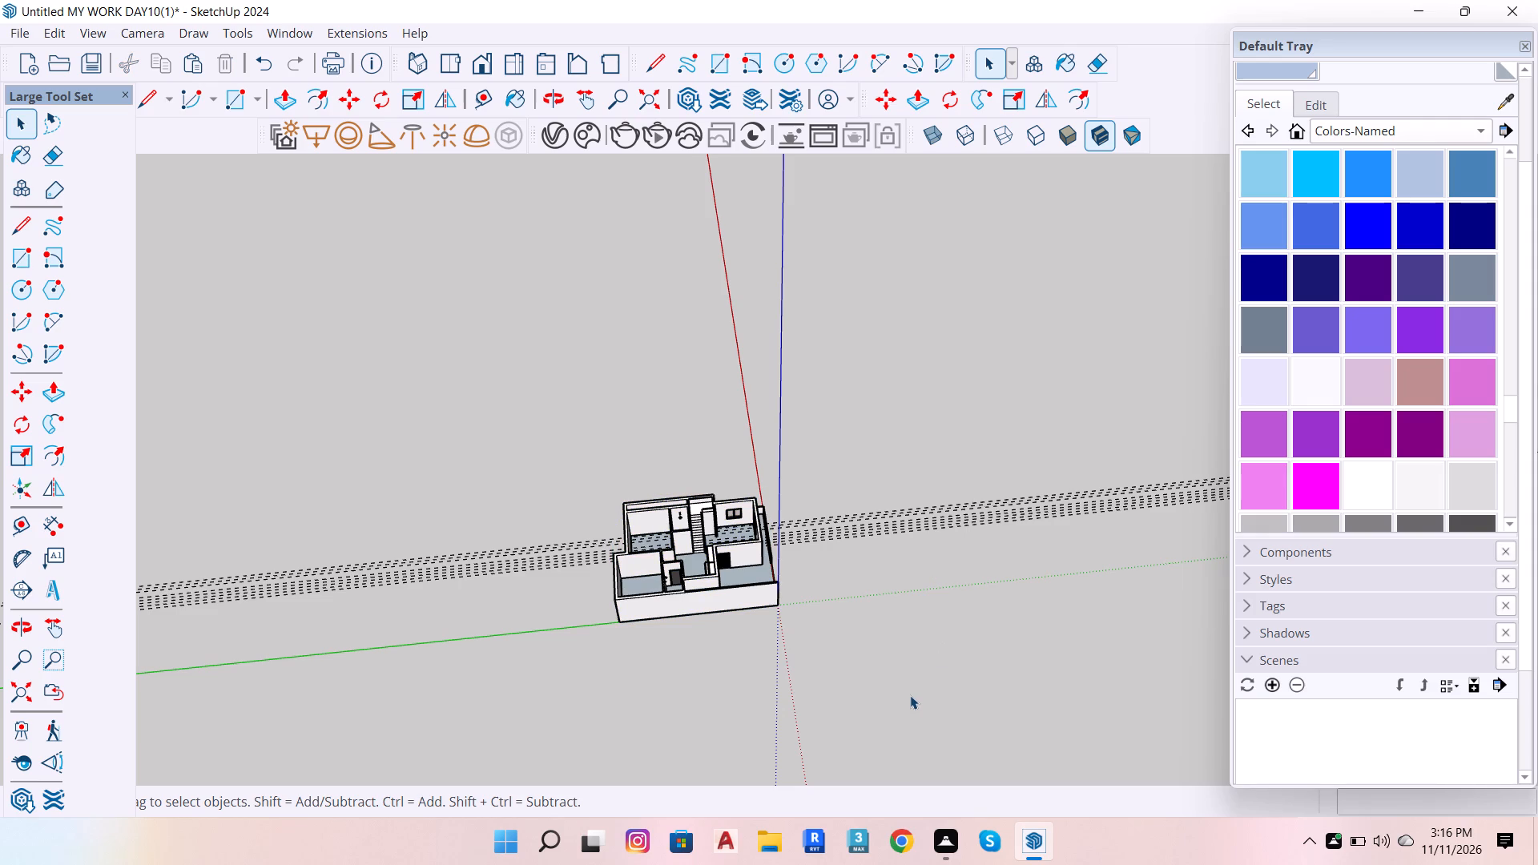
{"action": "scroll", "coordinate": [765, 755], "scroll_direction": "down", "scroll_amount": 2}
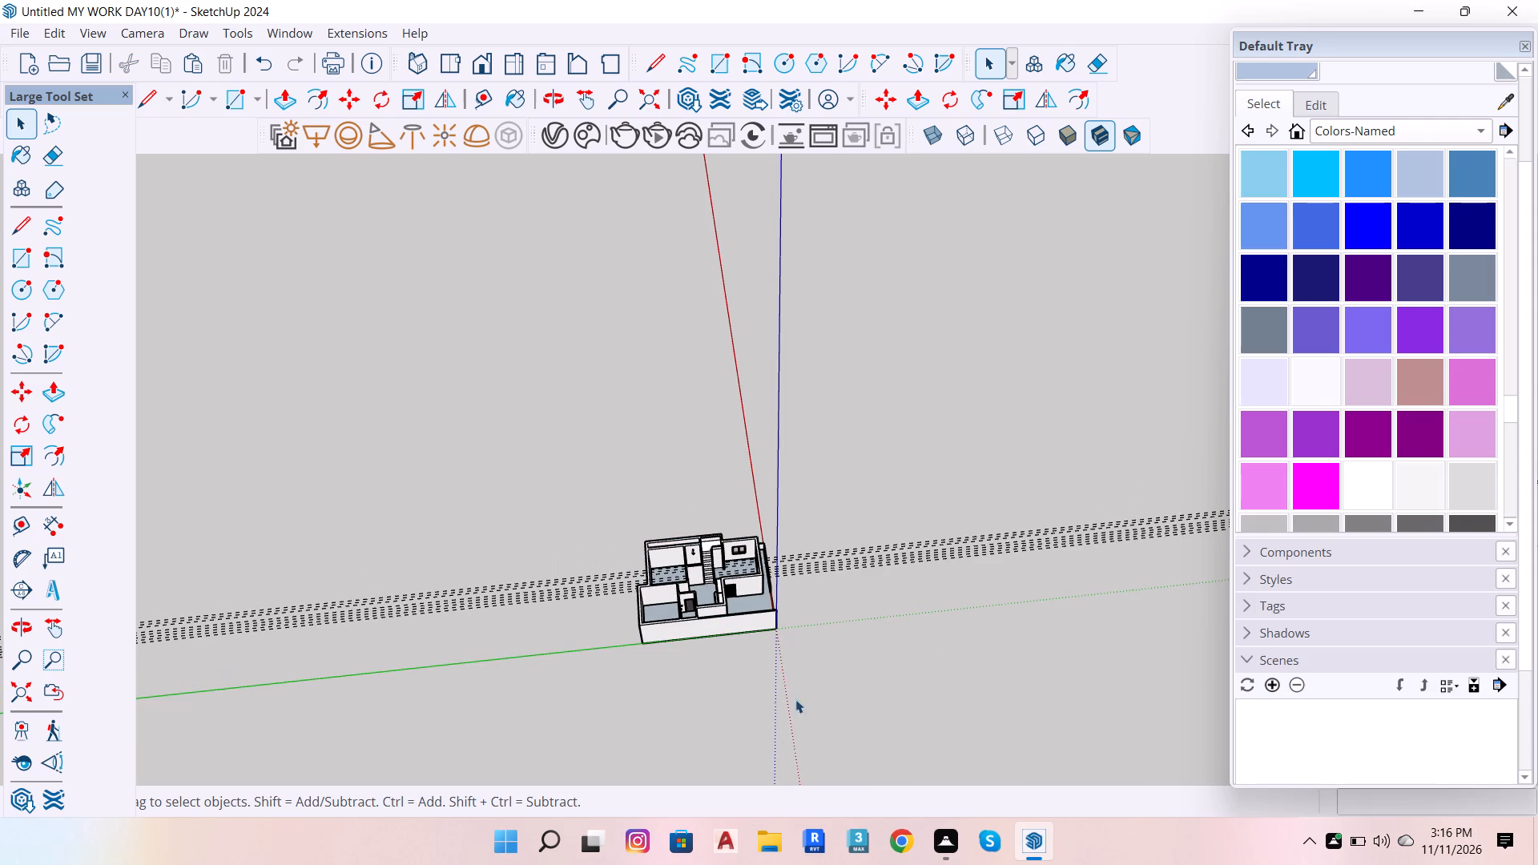
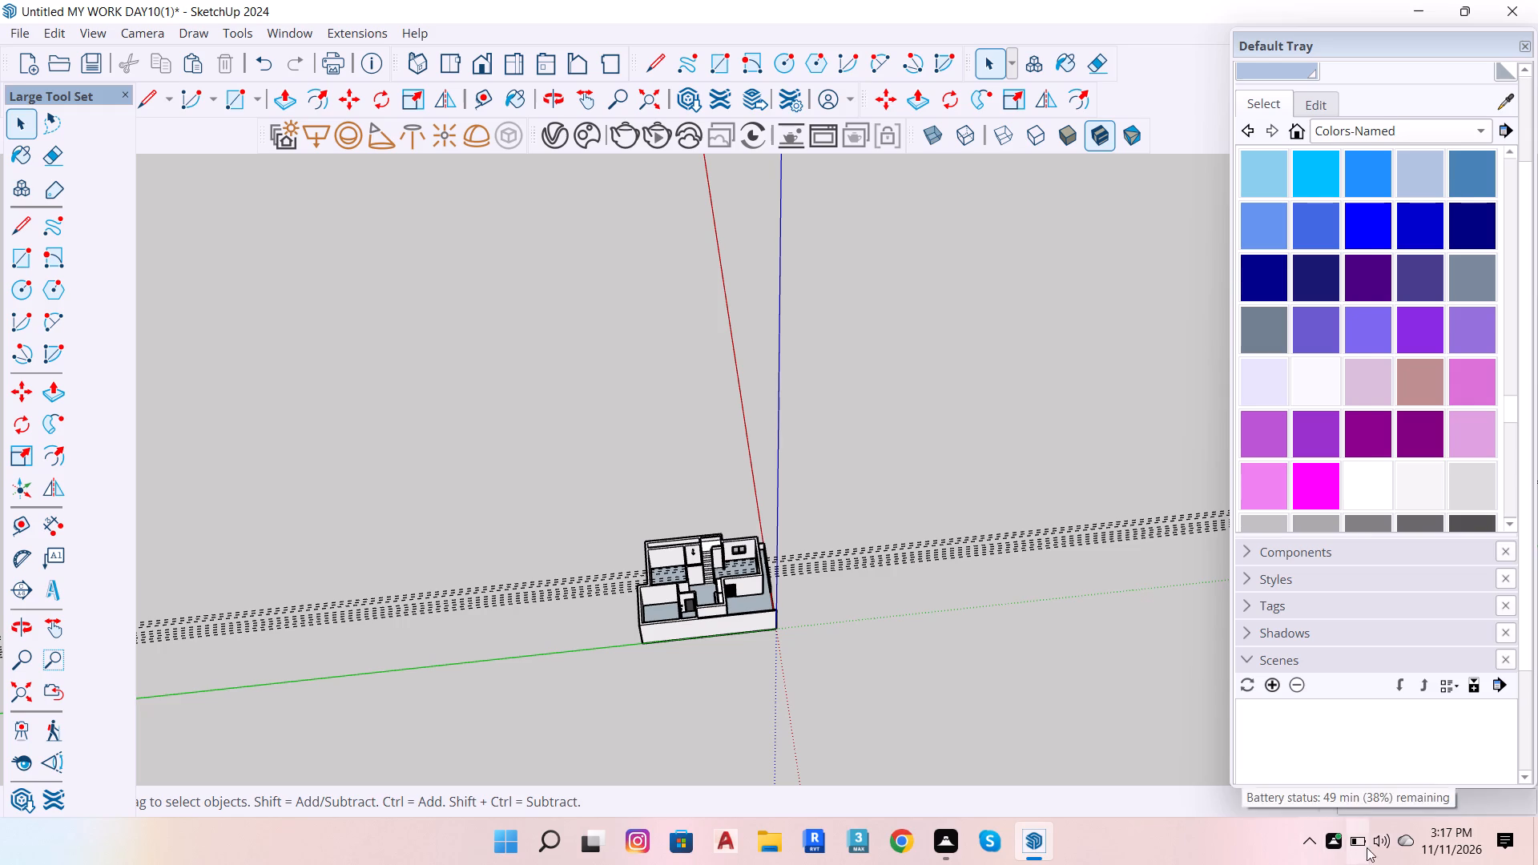
Delete all guide lines running across the house model.
{"action": "scroll", "coordinate": [750, 594], "scroll_direction": "up", "scroll_amount": 8}
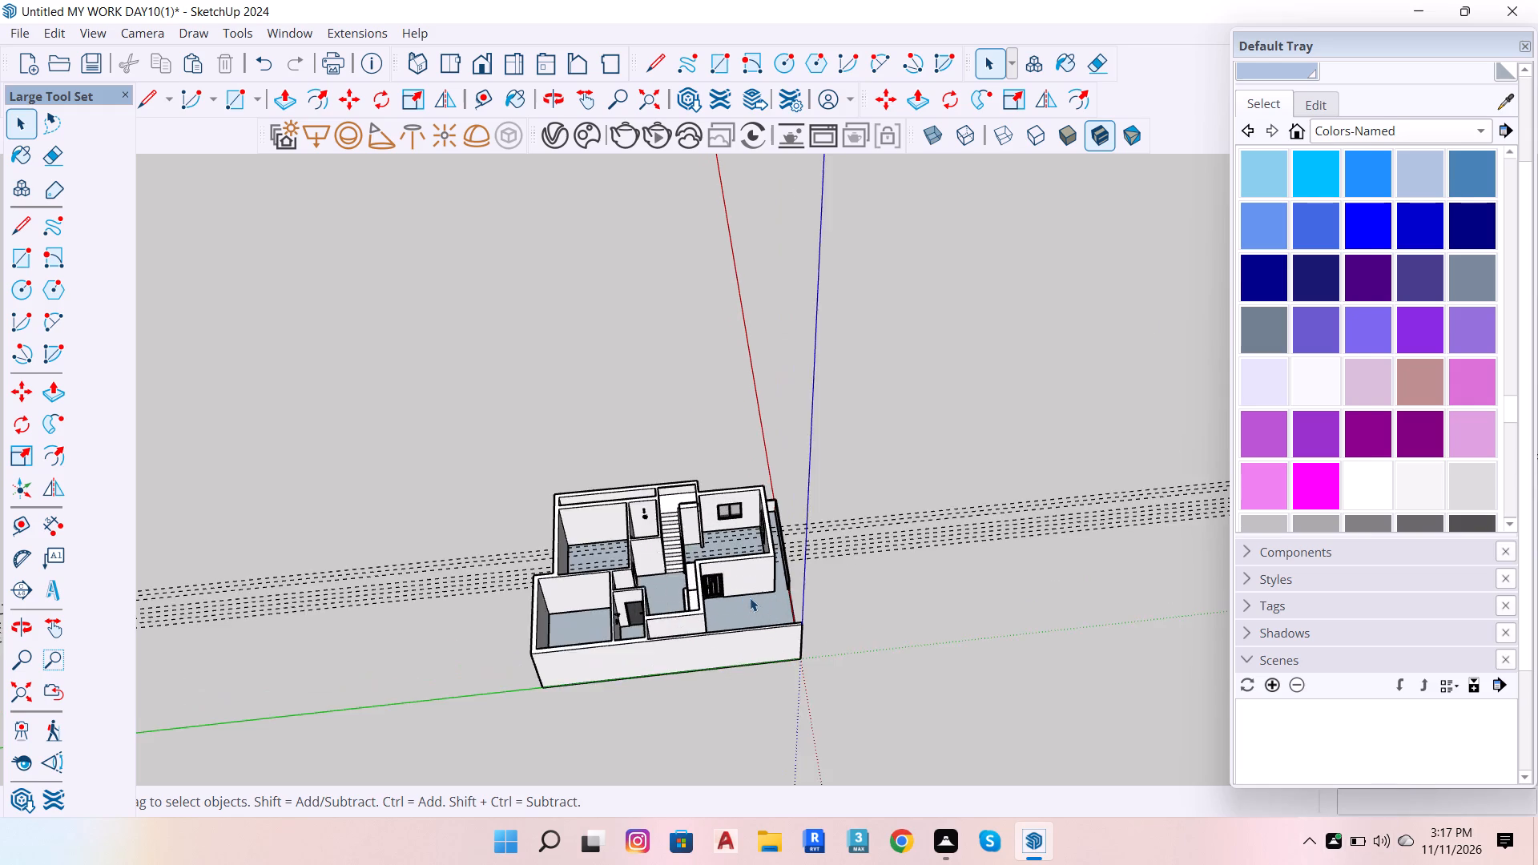
{"action": "scroll", "coordinate": [750, 597], "scroll_direction": "up", "scroll_amount": 14}
{"action": "scroll", "coordinate": [827, 665], "scroll_direction": "down", "scroll_amount": 7}
{"action": "scroll", "coordinate": [819, 537], "scroll_direction": "up", "scroll_amount": 5}
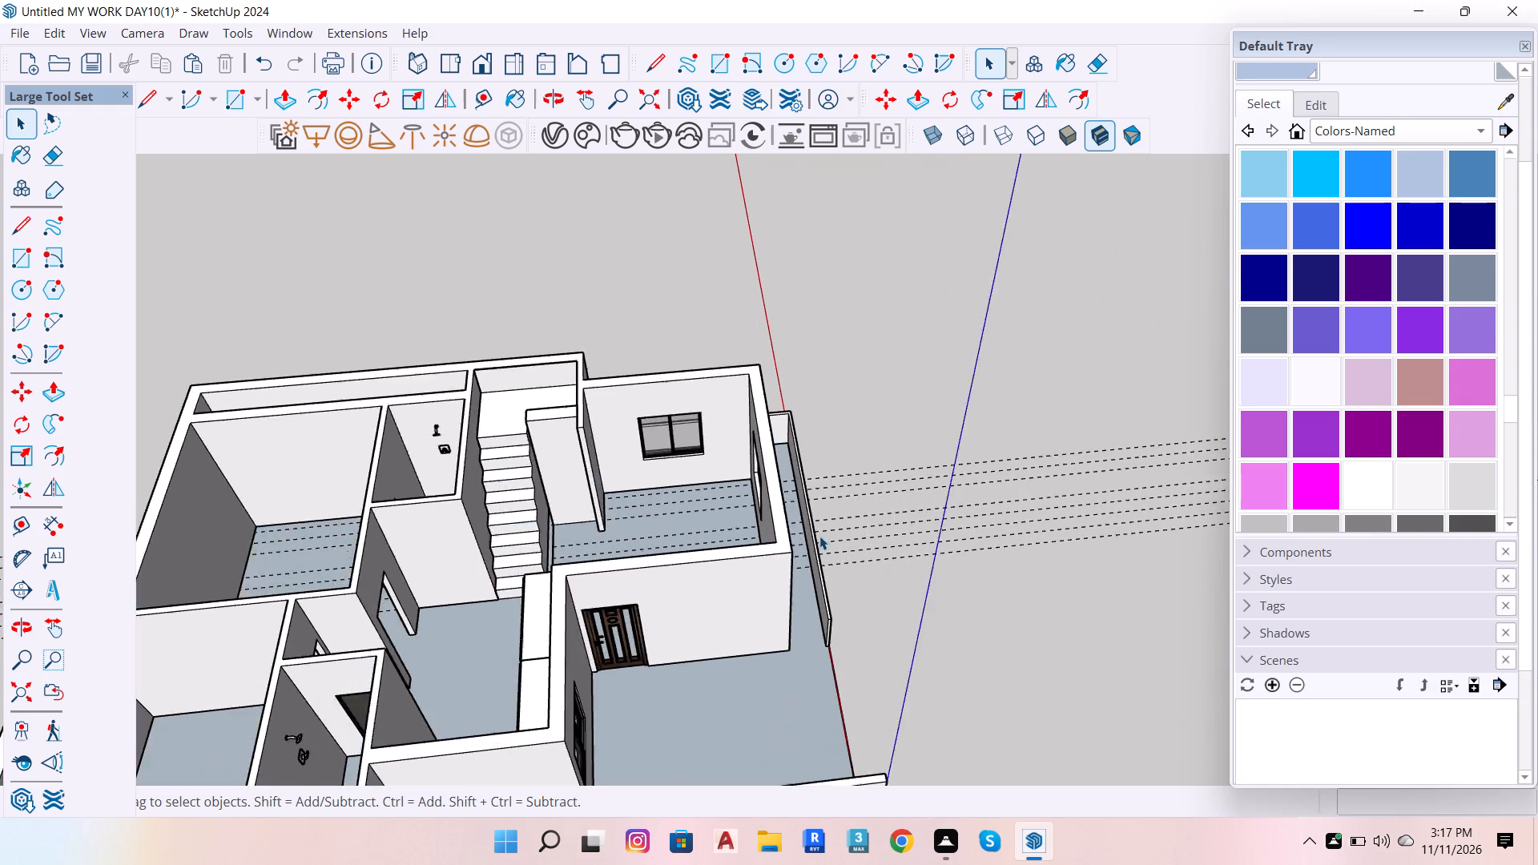
{"action": "left_click", "coordinate": [55, 28]}
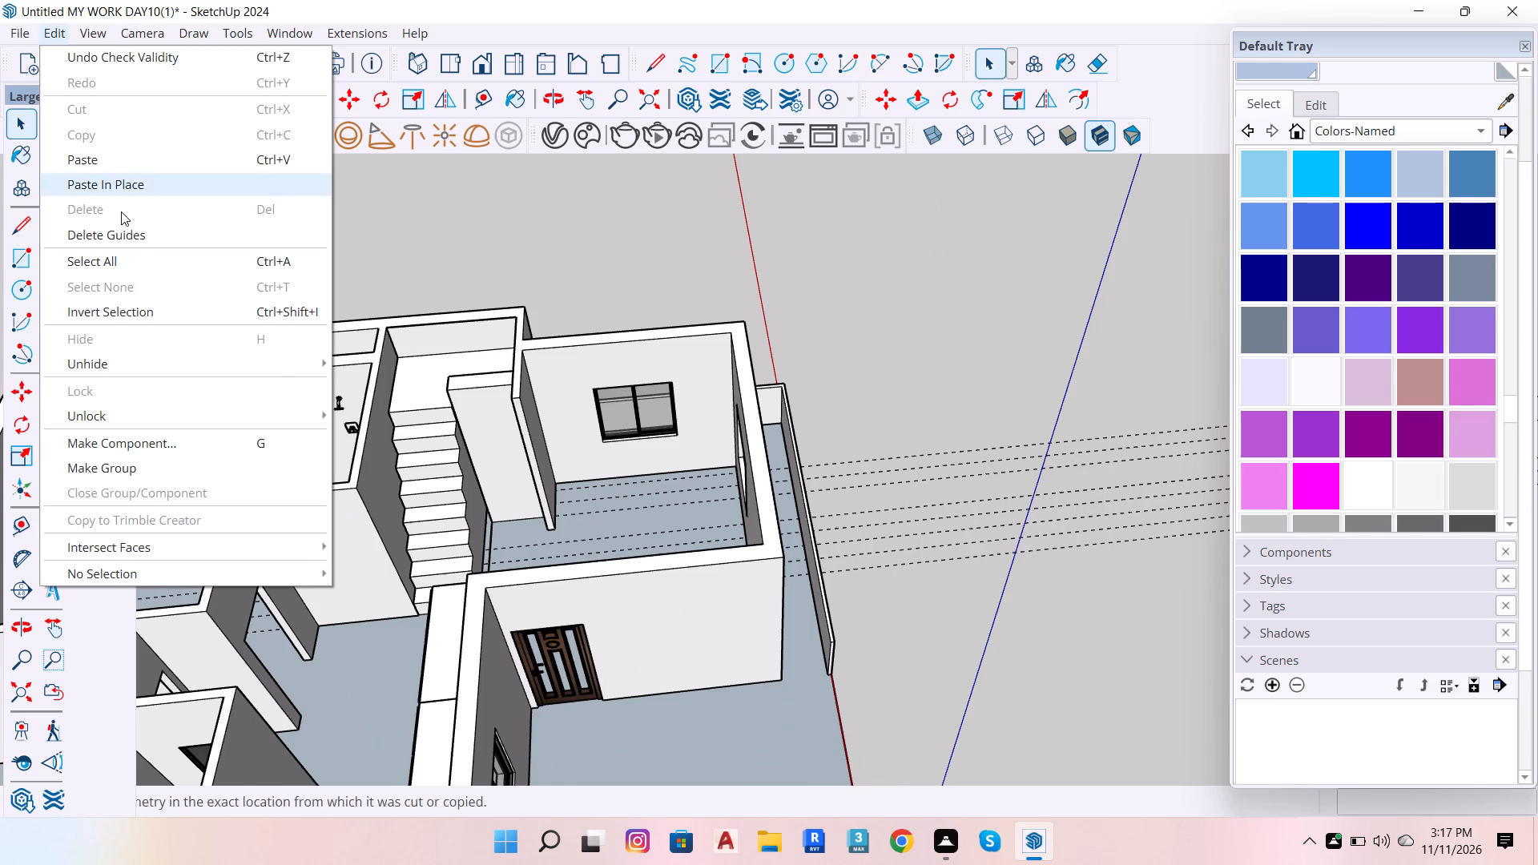
{"action": "left_click", "coordinate": [131, 247]}
{"action": "left_click", "coordinate": [52, 37]}
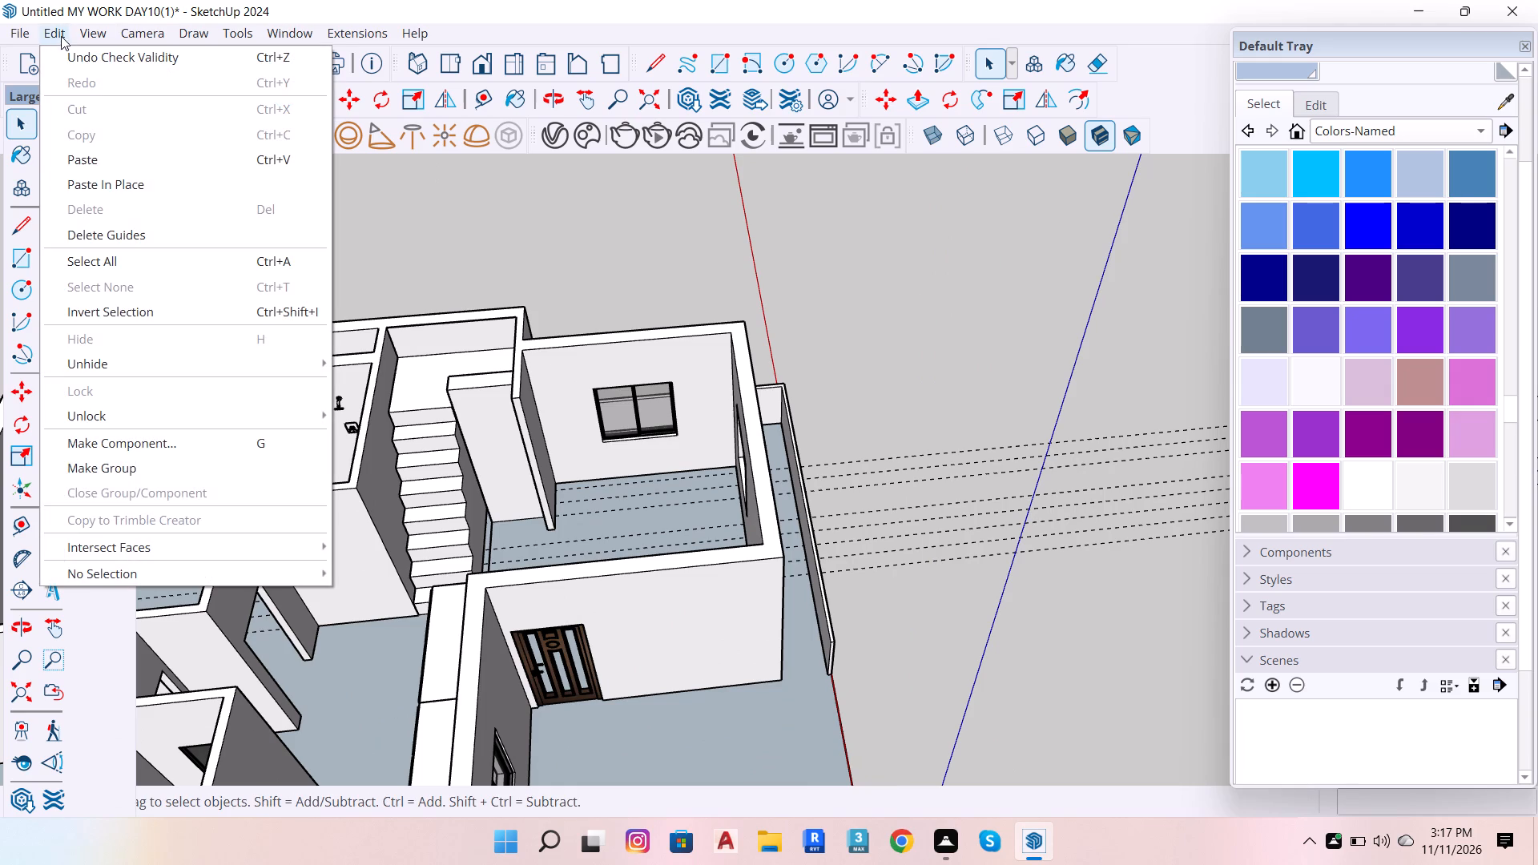
{"action": "left_click", "coordinate": [134, 239]}
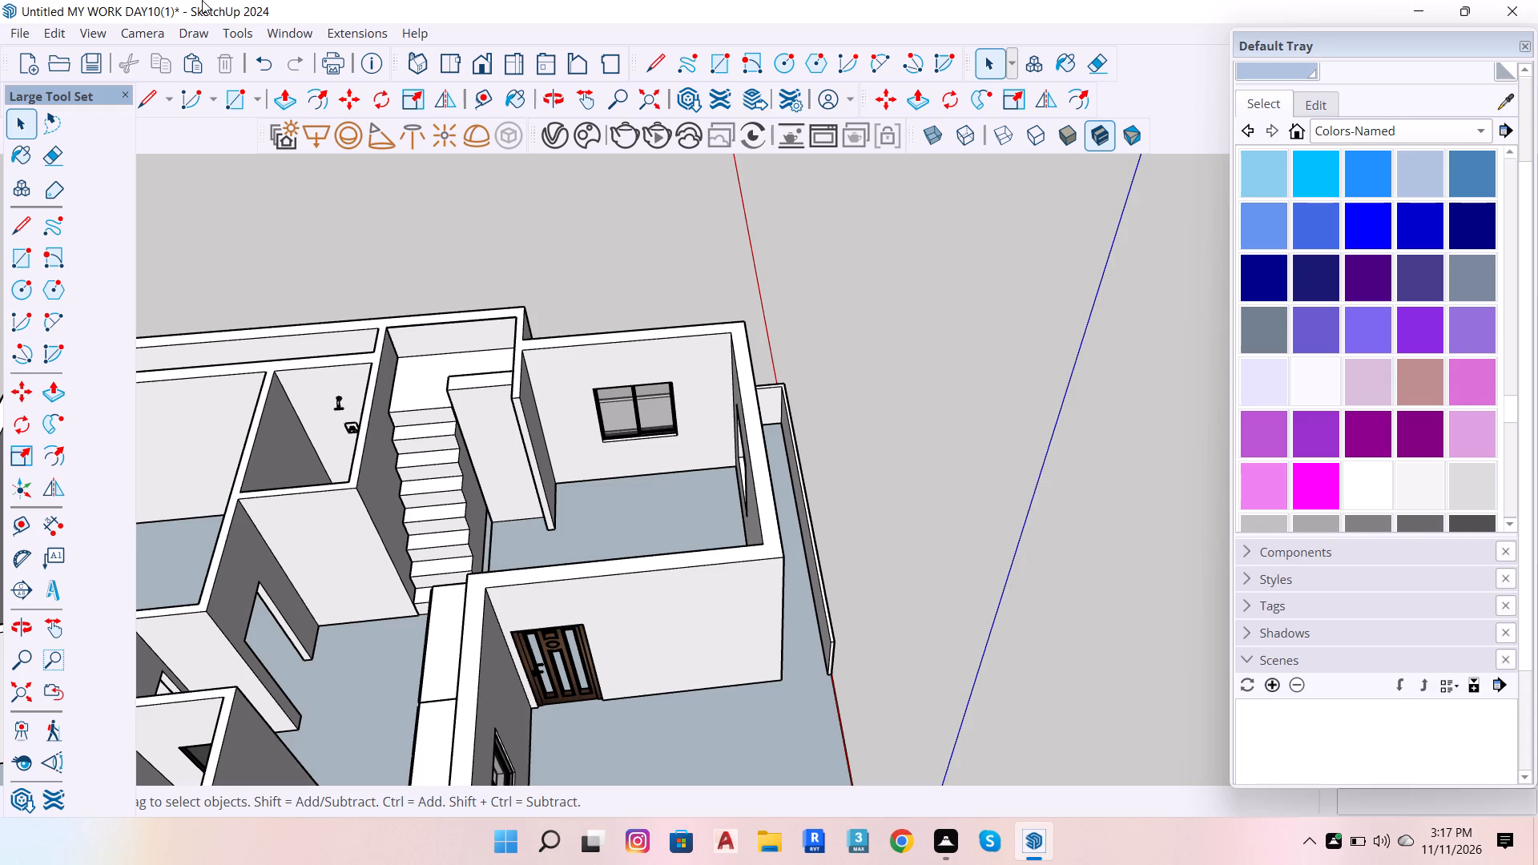
Save the model file.
{"action": "scroll", "coordinate": [287, 154], "scroll_direction": "down", "scroll_amount": 6}
{"action": "scroll", "coordinate": [626, 163], "scroll_direction": "down", "scroll_amount": 6}
{"action": "scroll", "coordinate": [630, 352], "scroll_direction": "up", "scroll_amount": 6}
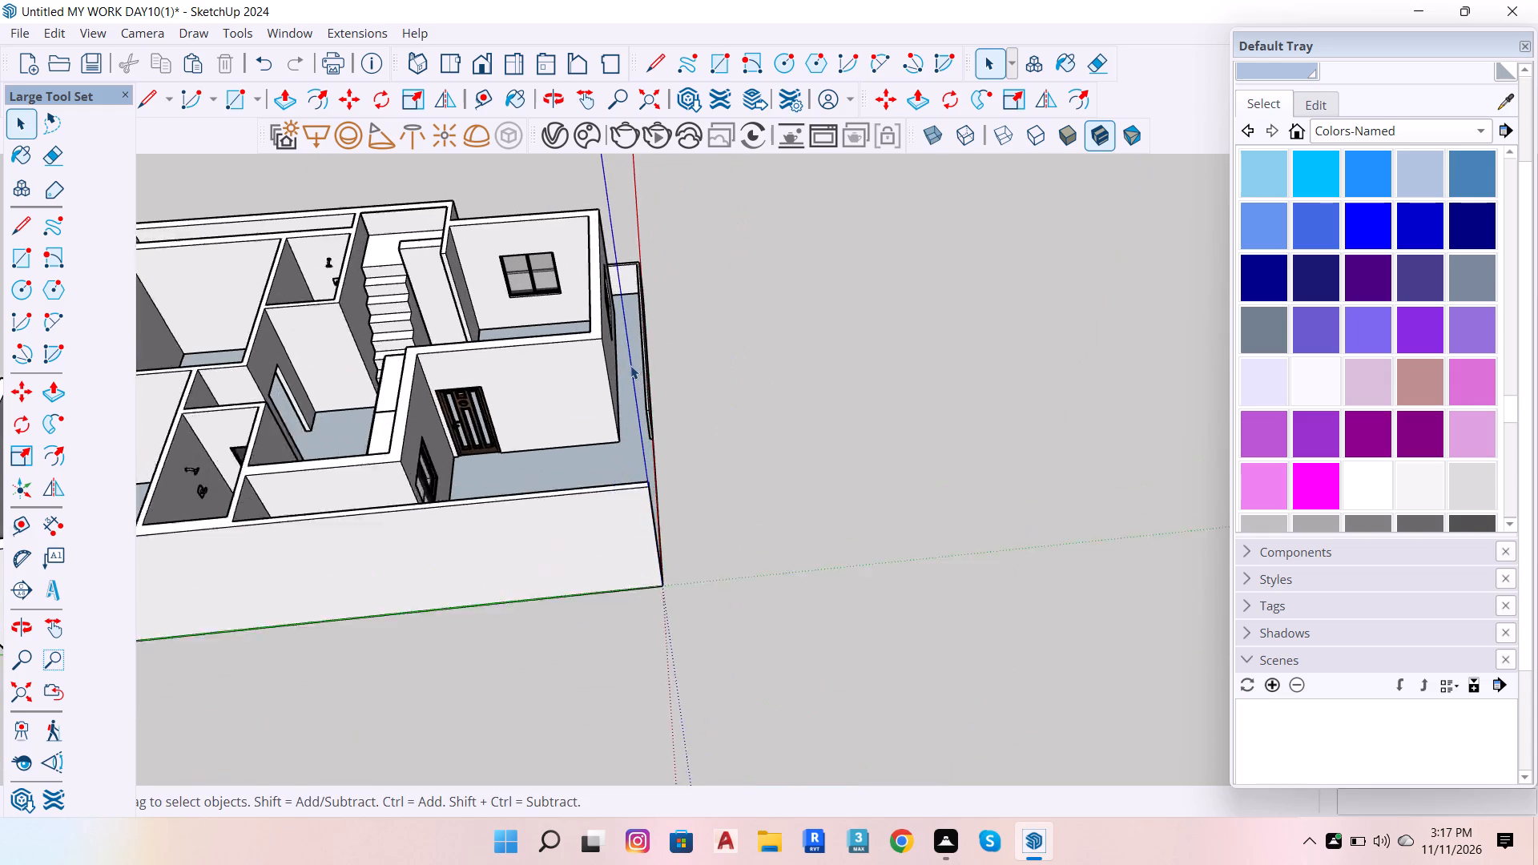
{"action": "scroll", "coordinate": [630, 365], "scroll_direction": "up", "scroll_amount": 7}
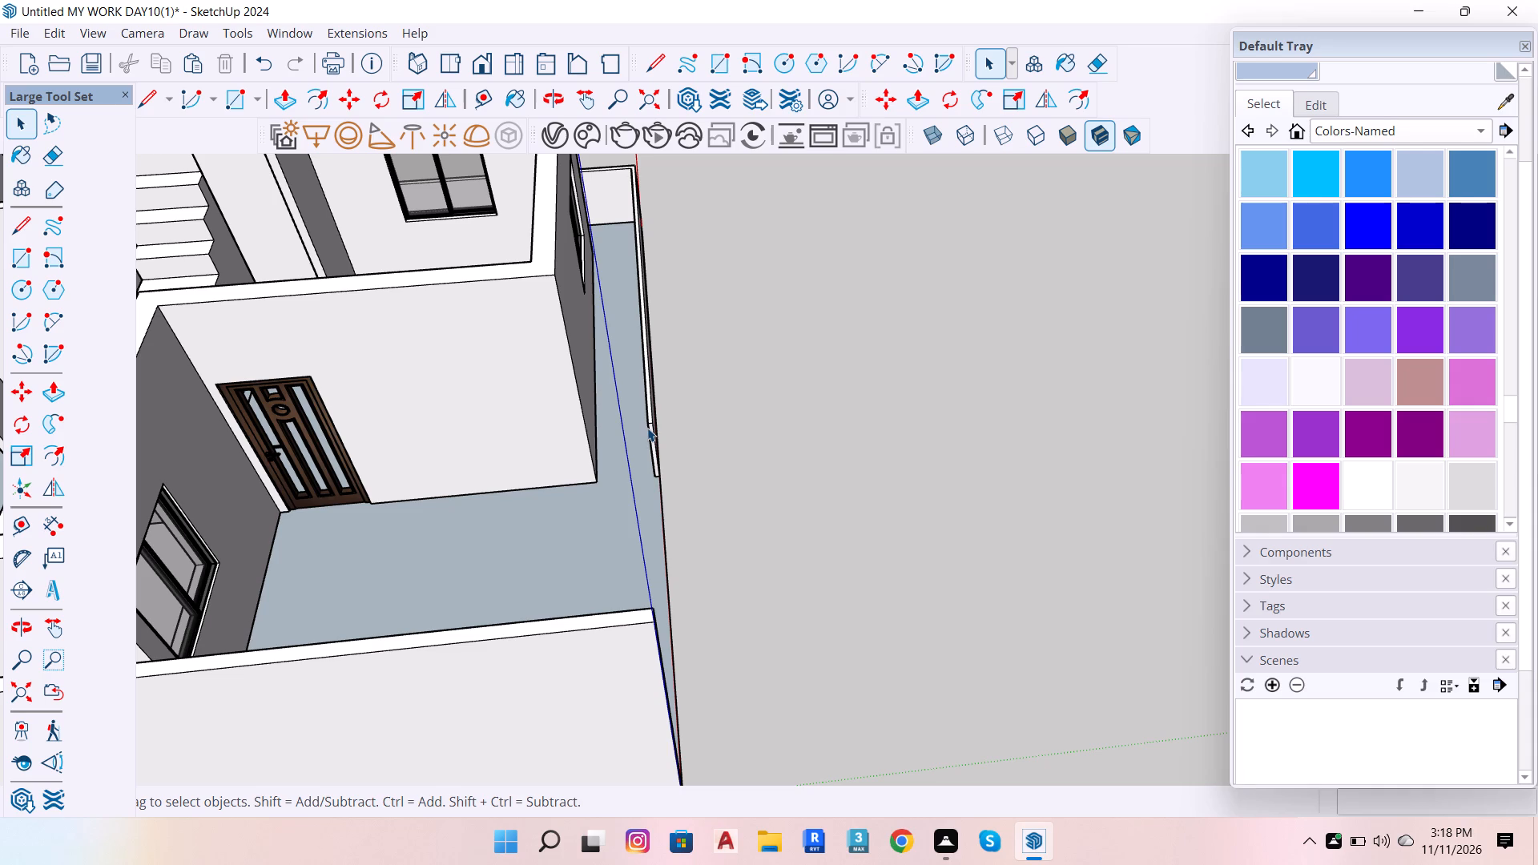
{"action": "scroll", "coordinate": [248, 292], "scroll_direction": "down", "scroll_amount": 6}
{"action": "scroll", "coordinate": [376, 352], "scroll_direction": "down", "scroll_amount": 13}
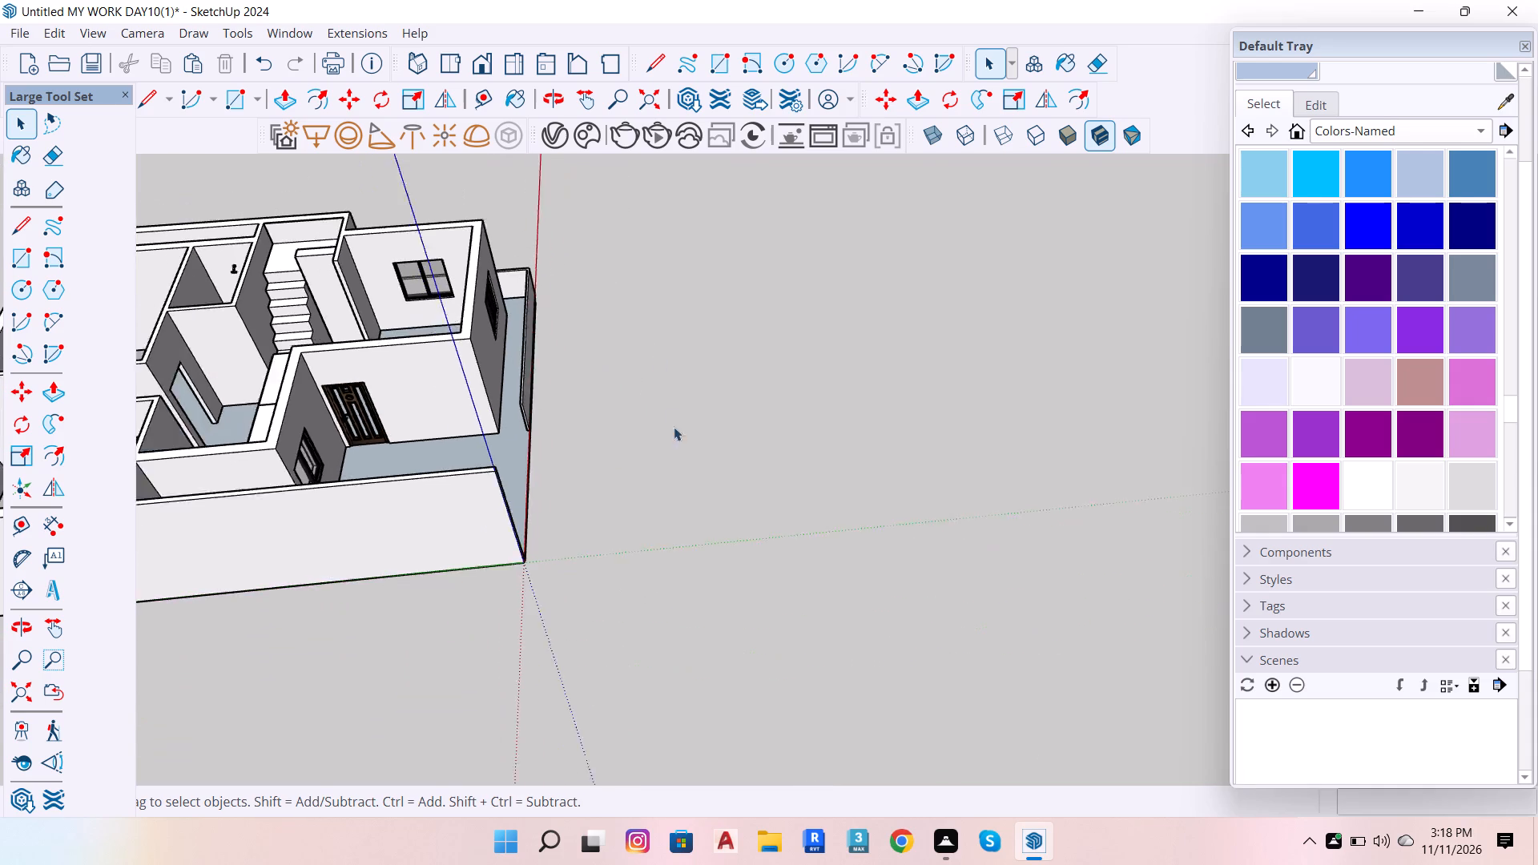
{"action": "scroll", "coordinate": [674, 427], "scroll_direction": "down", "scroll_amount": 1}
{"action": "key", "text": "ctrl+s"}
{"action": "key", "text": "ctrl+s"}
{"action": "key", "text": "ctrl+s"}
{"action": "key", "text": "ctrl+s"}
{"action": "key", "text": "ctrl+s"}
{"action": "key", "text": "ctrl+s"}
{"action": "key", "text": "ctrl+s"}
{"action": "key", "text": "ctrl+s"}
{"action": "key", "text": "ctrl+s"}
{"action": "key", "text": "ctrl+s"}
{"action": "key", "text": "ctrl+s"}
{"action": "key", "text": "ctrl+s"}
{"action": "key", "text": "ctrl+s"}
{"action": "key", "text": "ctrl+s"}
{"action": "key", "text": "ctrl+s"}
{"action": "key", "text": "ctrl+s"}
{"action": "key", "text": "ctrl+s"}
{"action": "key", "text": "ctrl+s"}
{"action": "key", "text": "ctrl+s"}
{"action": "key", "text": "ctrl+s"}
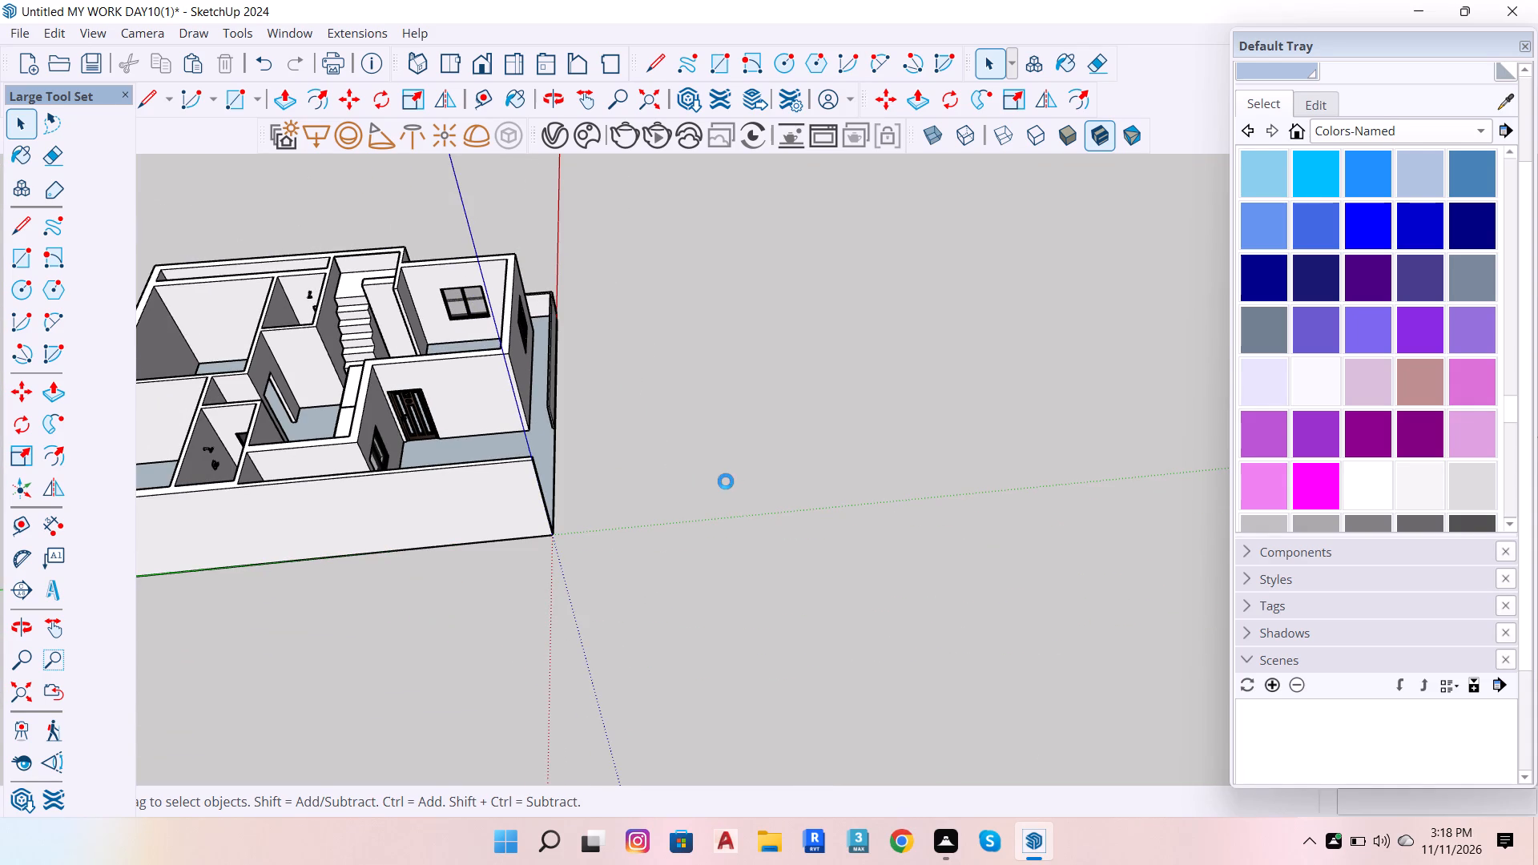
{"action": "scroll", "coordinate": [809, 410], "scroll_direction": "down", "scroll_amount": 8}
{"action": "left_click", "coordinate": [907, 426]}
{"action": "key", "text": "space"}
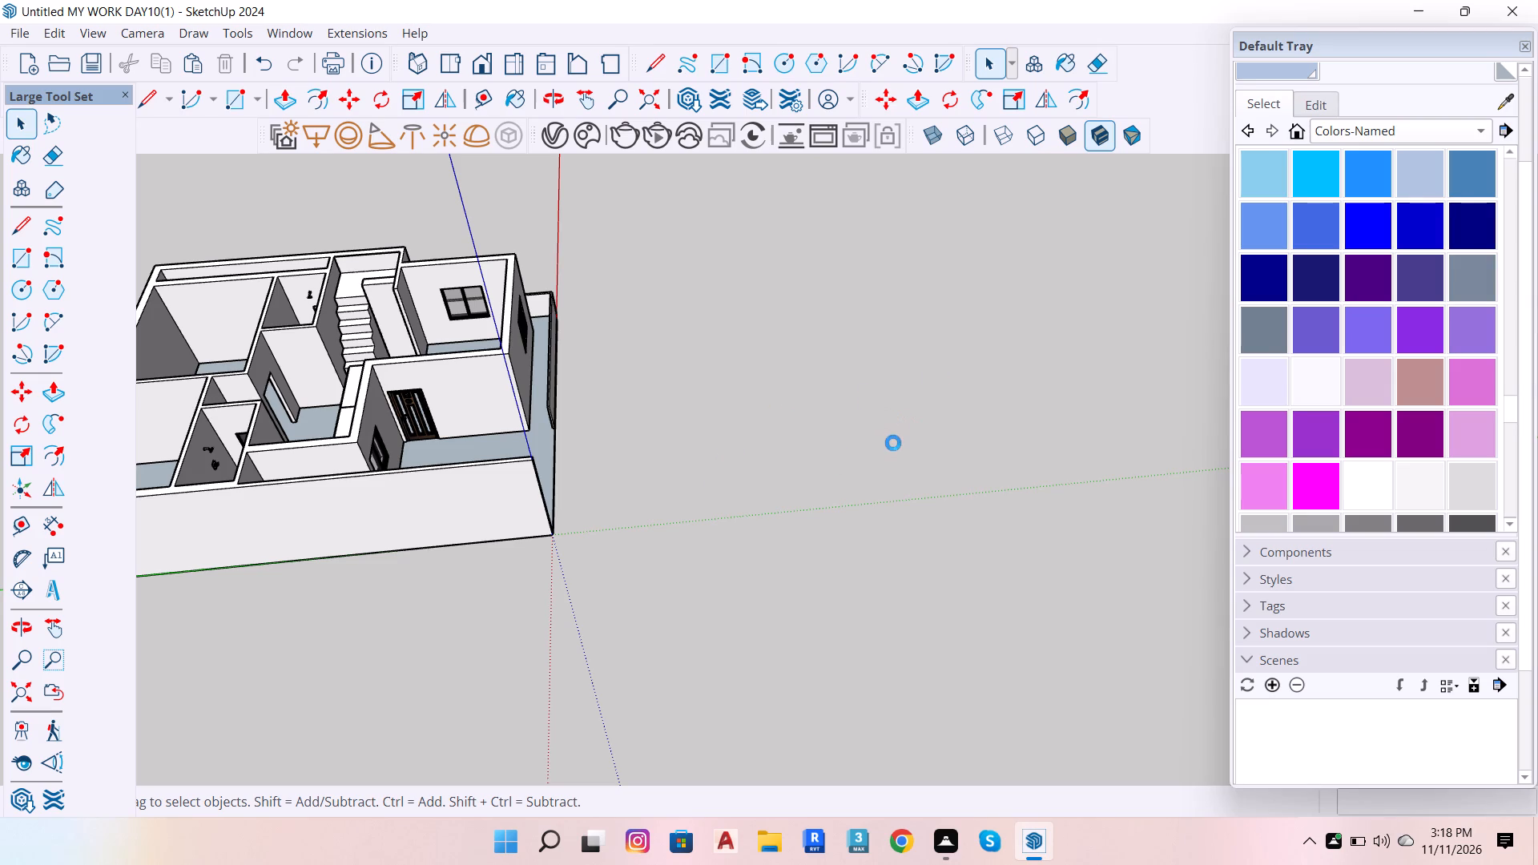
Unhide all hidden geometry, including the imported plan and elevation linework and the slab over the rooms.
{"action": "key", "text": "u"}
{"action": "scroll", "coordinate": [979, 437], "scroll_direction": "down", "scroll_amount": 5}
{"action": "key", "text": "space"}
Select the gabled elevation or section linework group lying beside the house along the green axis.
{"action": "scroll", "coordinate": [924, 505], "scroll_direction": "down", "scroll_amount": 12}
{"action": "scroll", "coordinate": [695, 376], "scroll_direction": "down", "scroll_amount": 7}
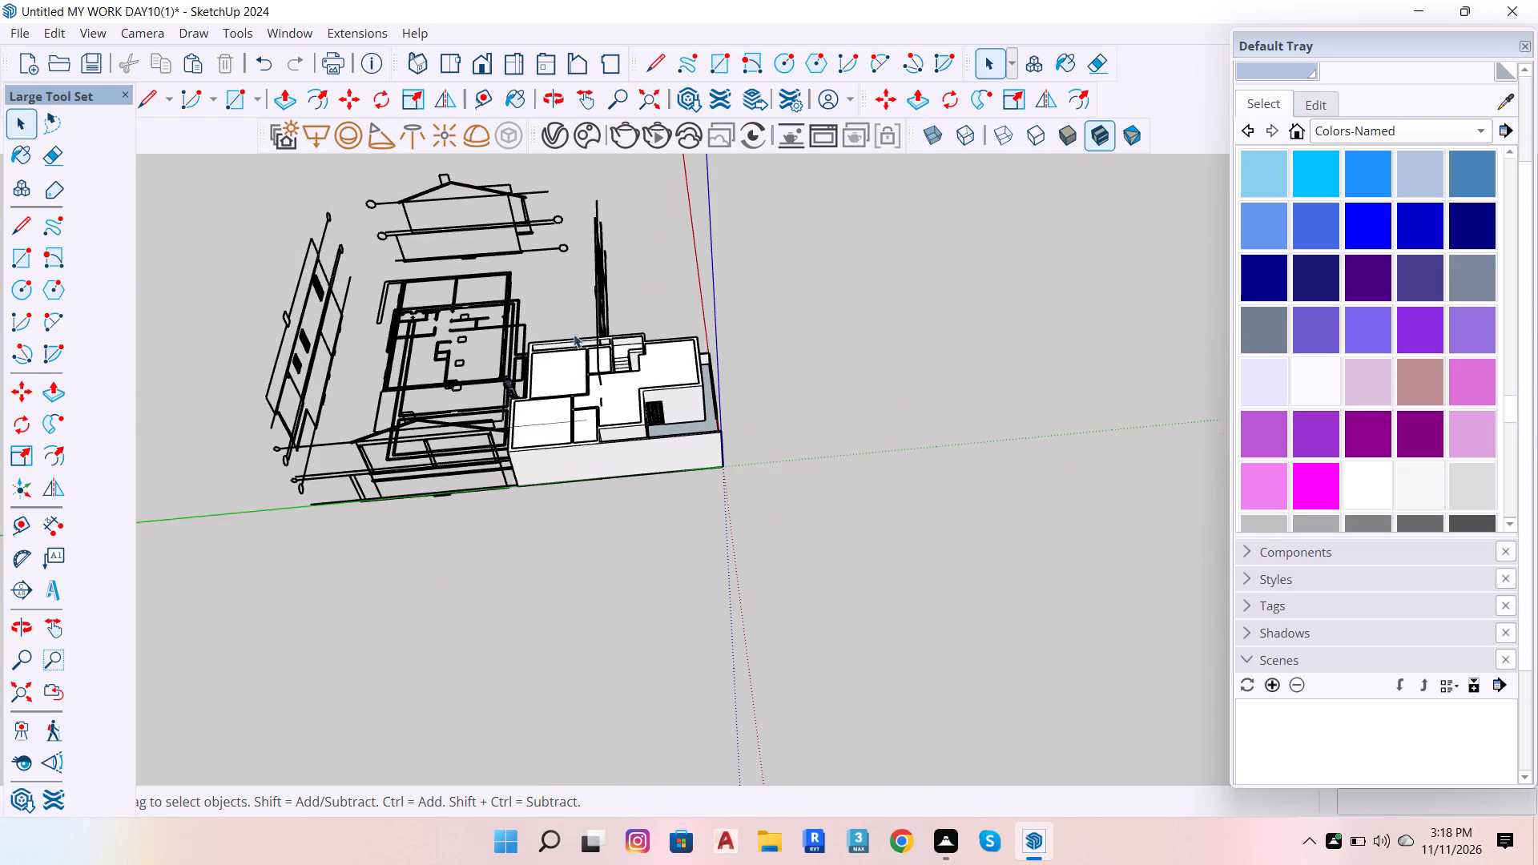
{"action": "scroll", "coordinate": [550, 324], "scroll_direction": "up", "scroll_amount": 5}
{"action": "scroll", "coordinate": [942, 364], "scroll_direction": "down", "scroll_amount": 8}
{"action": "scroll", "coordinate": [566, 425], "scroll_direction": "up", "scroll_amount": 7}
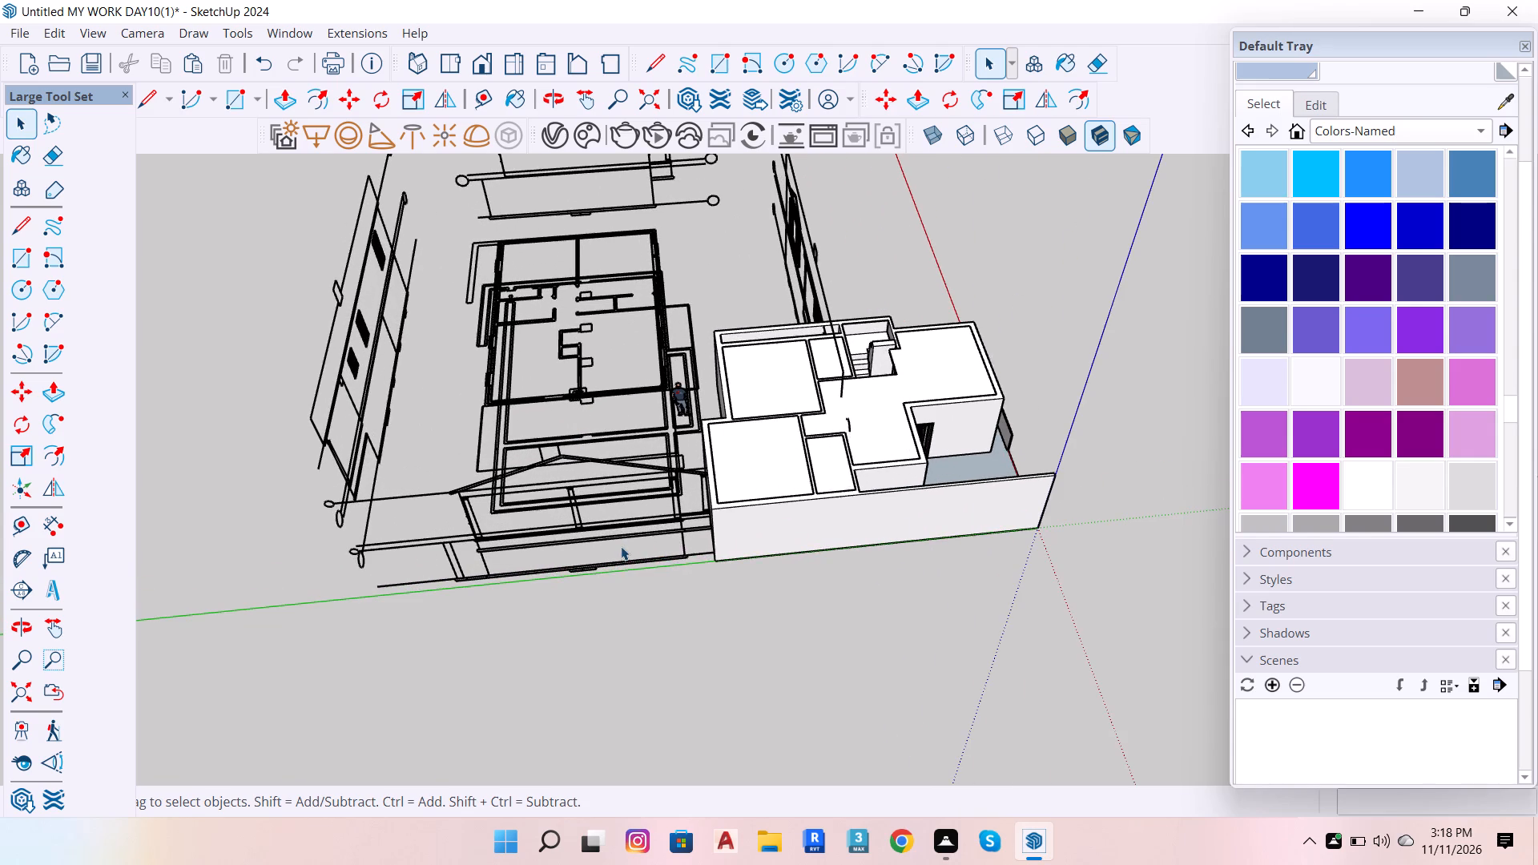
{"action": "left_click", "coordinate": [621, 546]}
{"action": "scroll", "coordinate": [633, 497], "scroll_direction": "up", "scroll_amount": 6}
{"action": "double_click", "coordinate": [682, 645]}
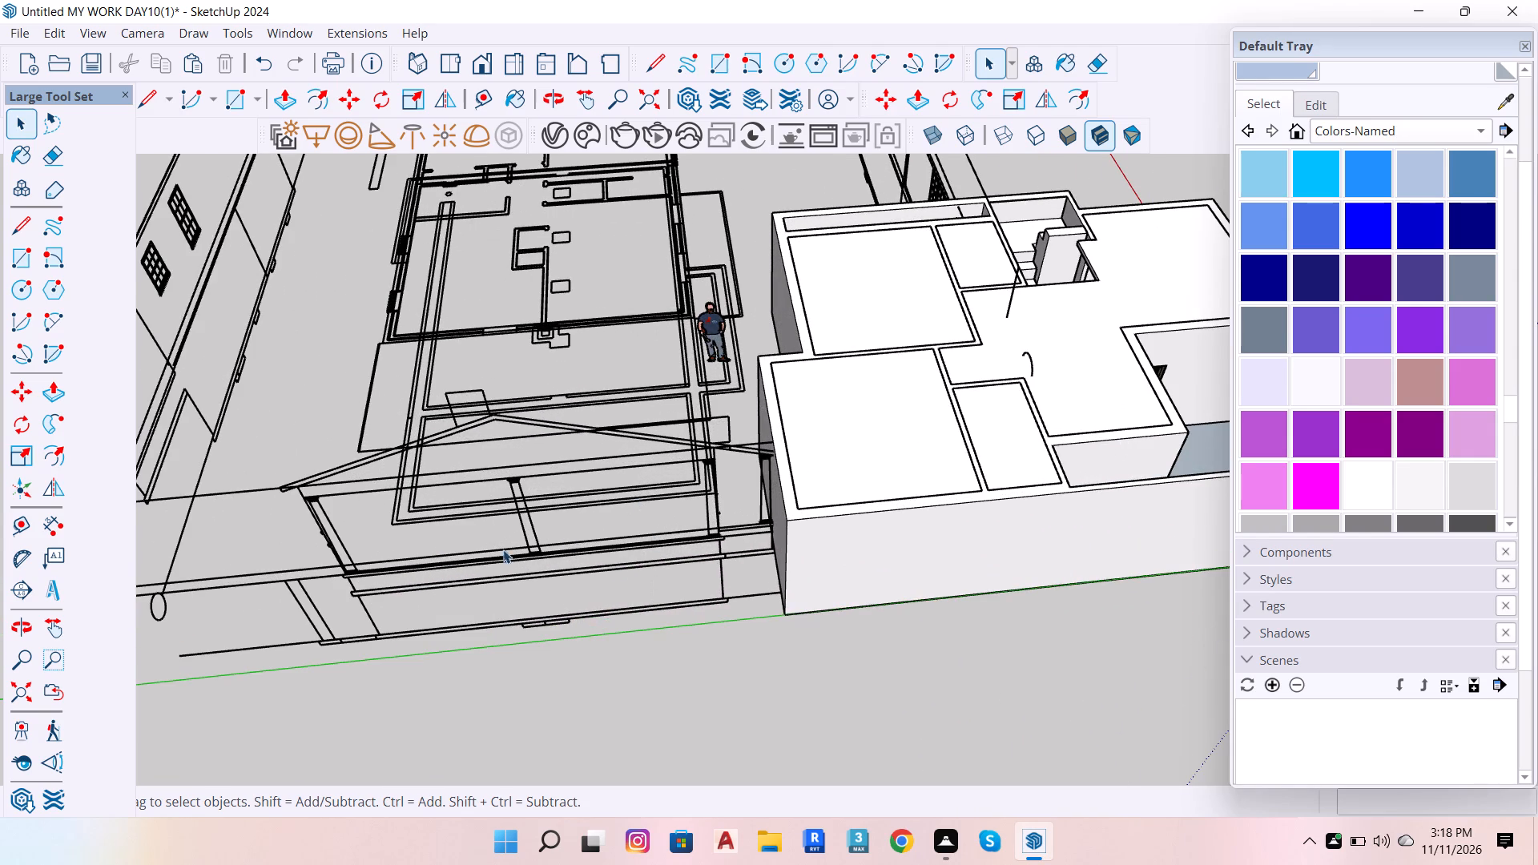
{"action": "scroll", "coordinate": [493, 563], "scroll_direction": "down", "scroll_amount": 7}
{"action": "left_click", "coordinate": [517, 512]}
{"action": "scroll", "coordinate": [590, 425], "scroll_direction": "up", "scroll_amount": 4}
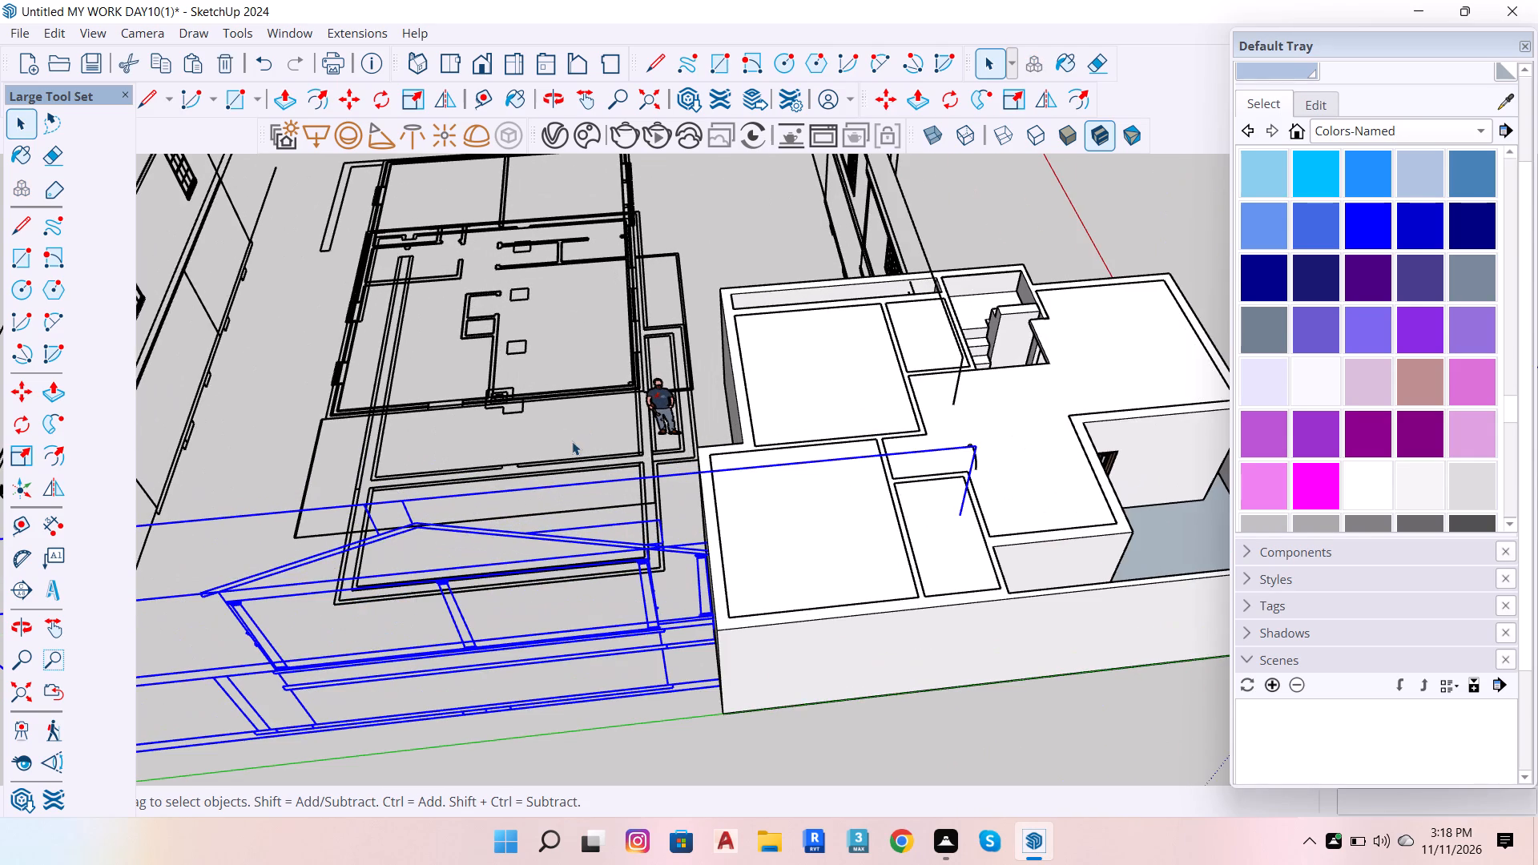
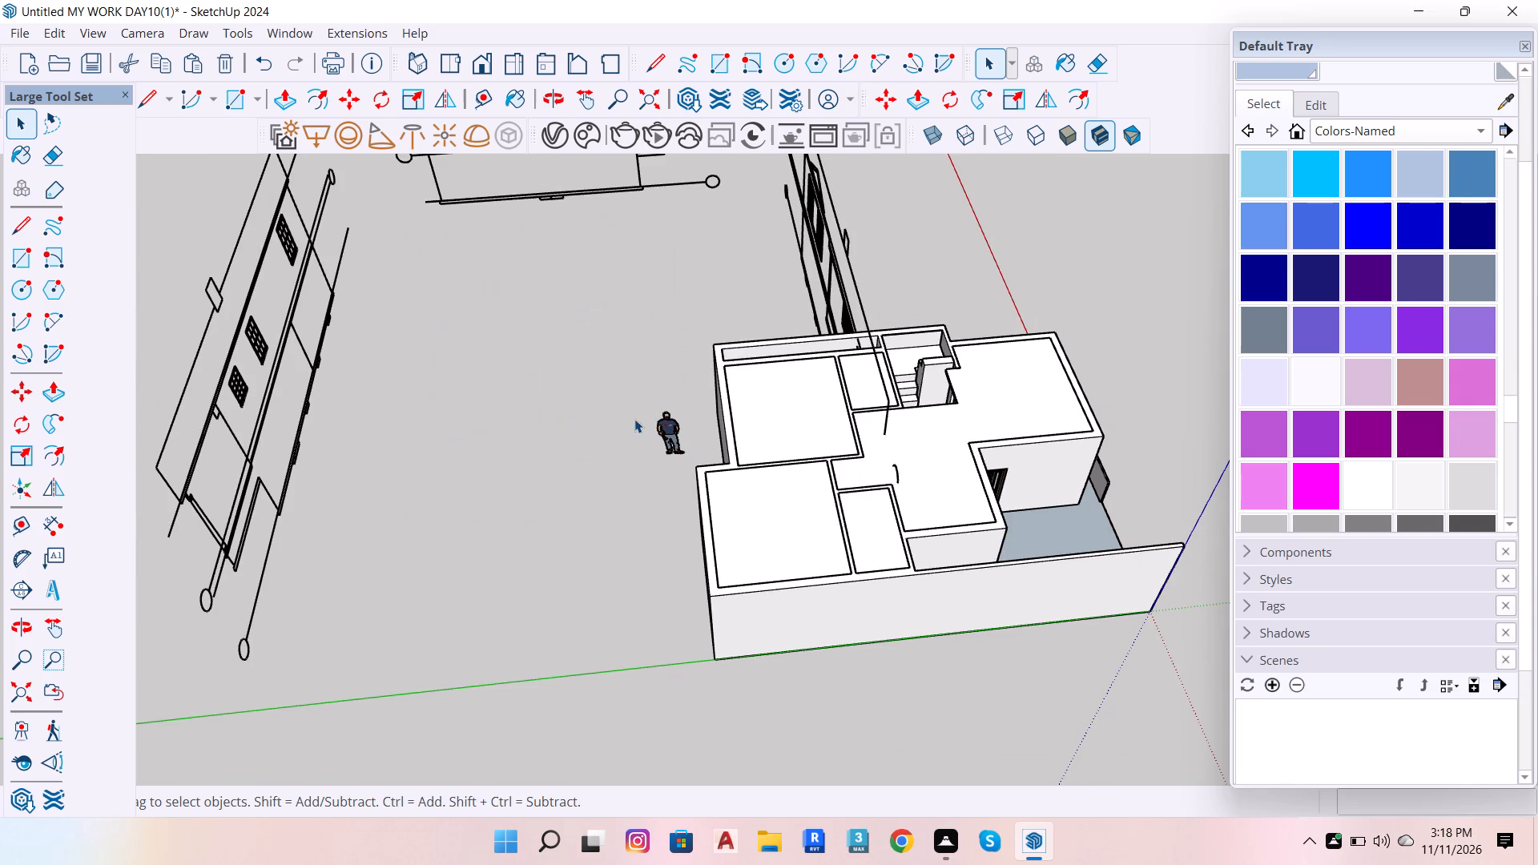
Delete the human scale figure standing beside the house.
{"action": "left_click", "coordinate": [677, 442]}
{"action": "key", "text": "Delete"}
Delete the imported elevation and section linework groups around the house, leaving only the house model.
{"action": "scroll", "coordinate": [665, 530], "scroll_direction": "down", "scroll_amount": 2}
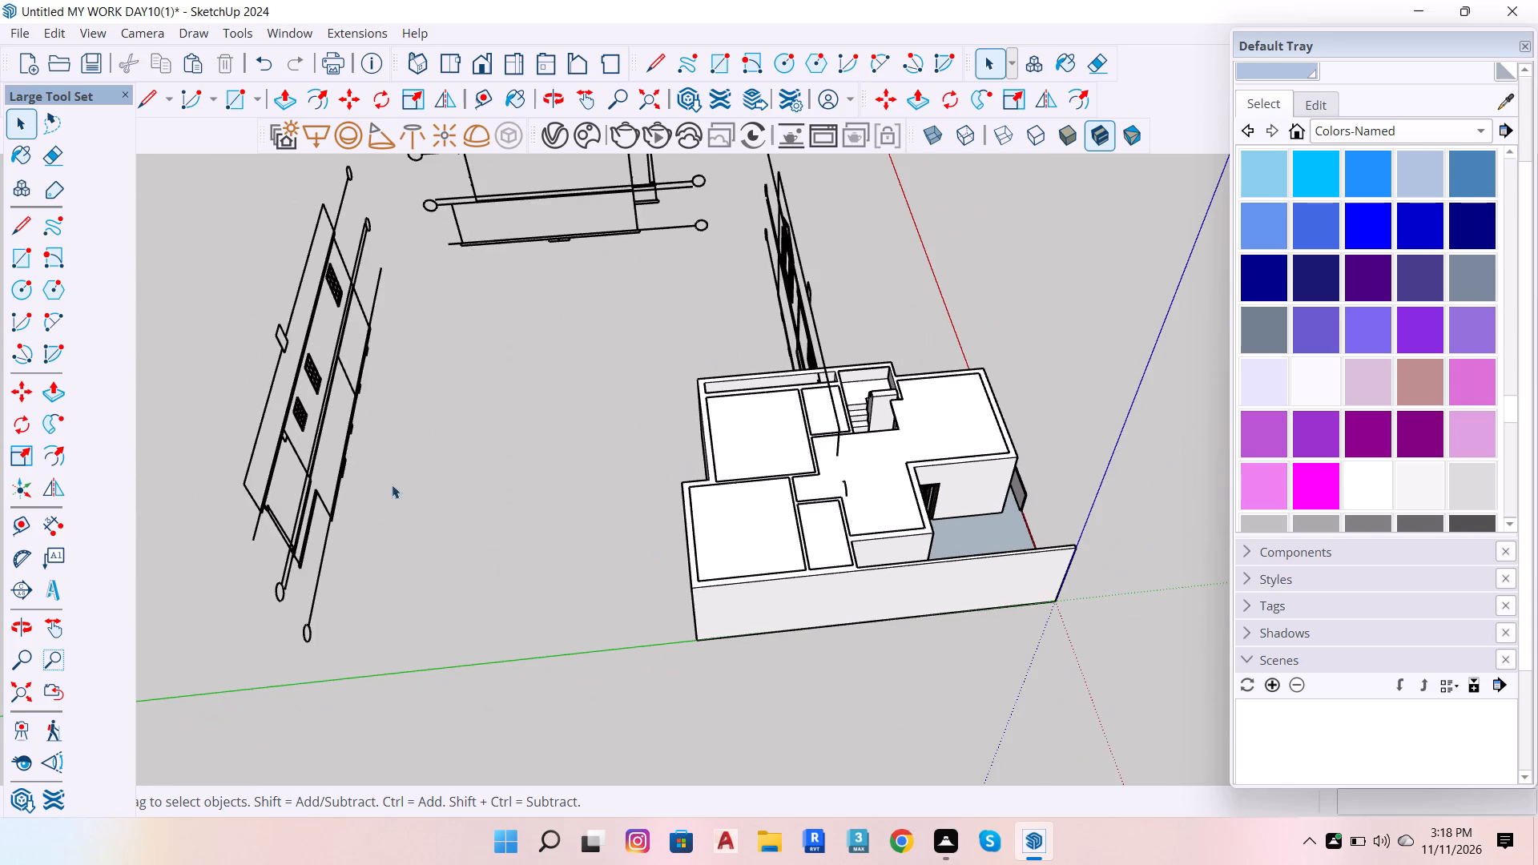
{"action": "left_click", "coordinate": [290, 414]}
{"action": "key", "text": "Delete"}
{"action": "left_click", "coordinate": [506, 191]}
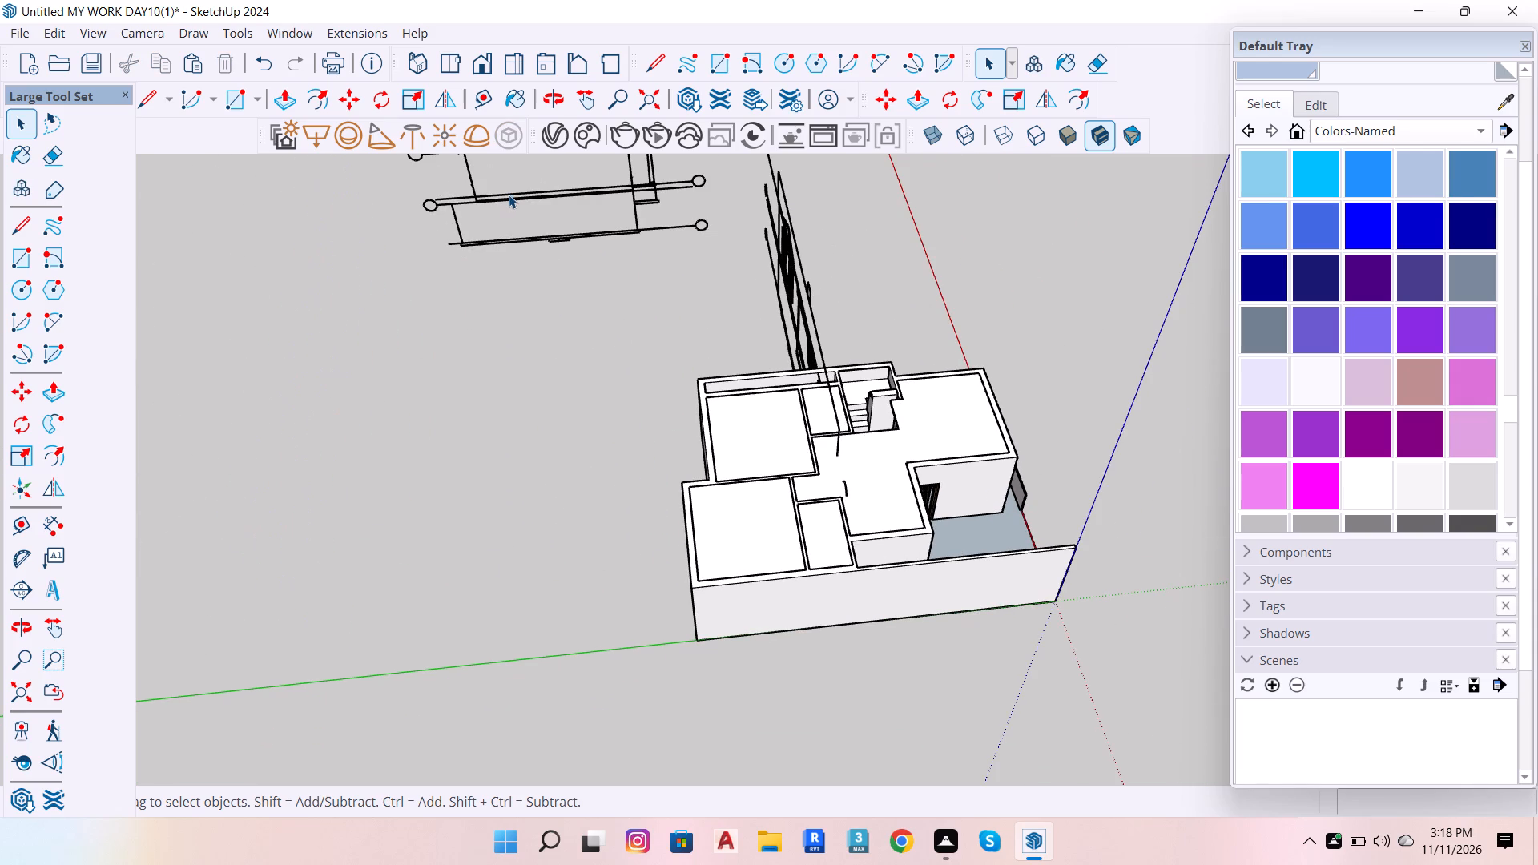
{"action": "left_click", "coordinate": [509, 195]}
{"action": "key", "text": "Delete"}
{"action": "left_click", "coordinate": [807, 283]}
{"action": "key", "text": "Delete"}
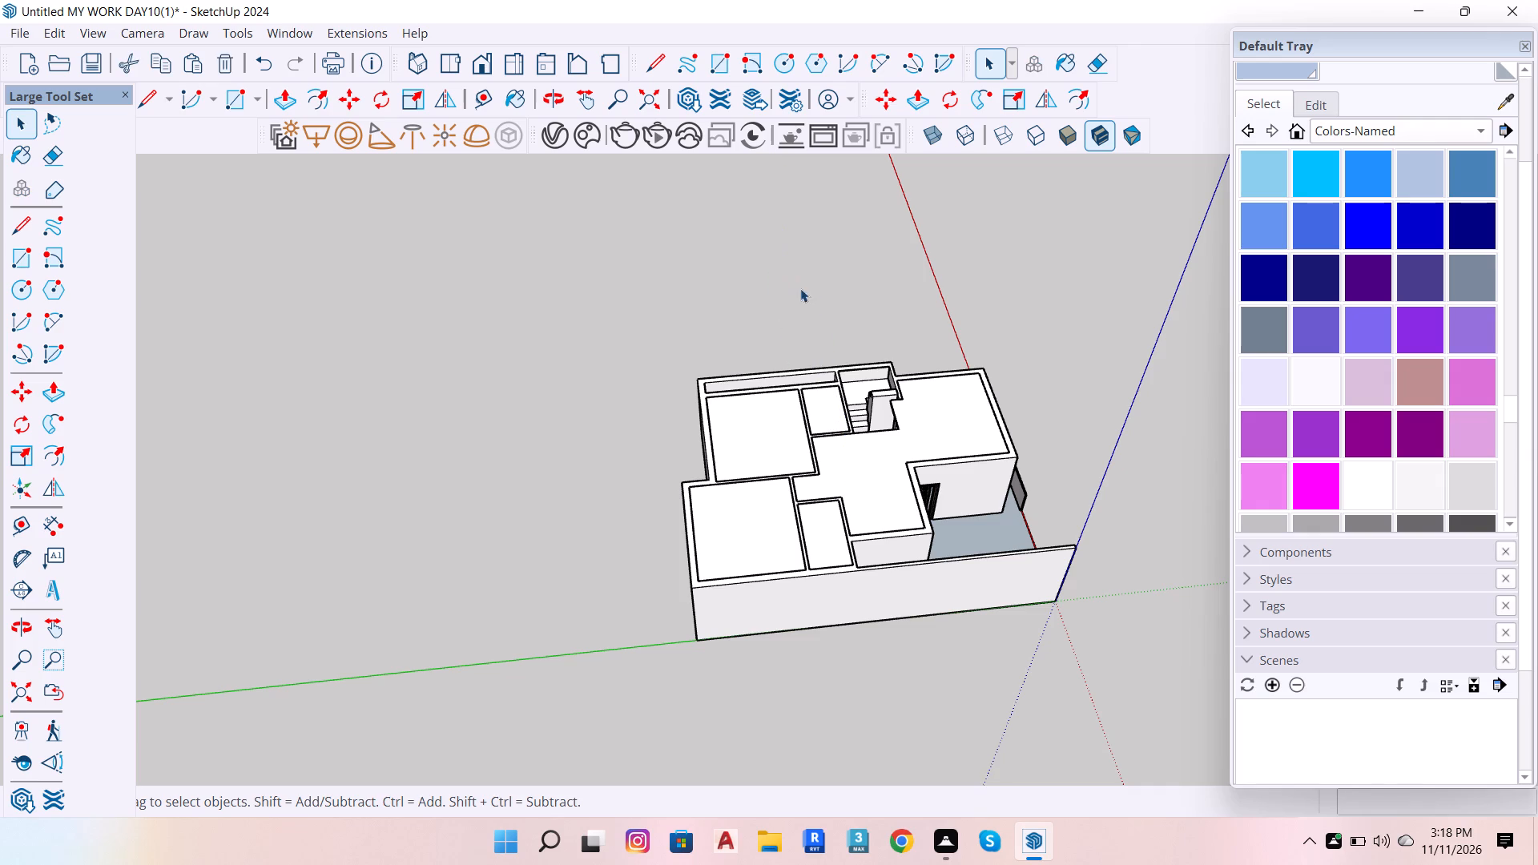
Examine the cleaned-up house model from above and from the staircase side.
{"action": "scroll", "coordinate": [842, 388], "scroll_direction": "down", "scroll_amount": 11}
{"action": "scroll", "coordinate": [1025, 463], "scroll_direction": "up", "scroll_amount": 7}
{"action": "scroll", "coordinate": [856, 402], "scroll_direction": "up", "scroll_amount": 7}
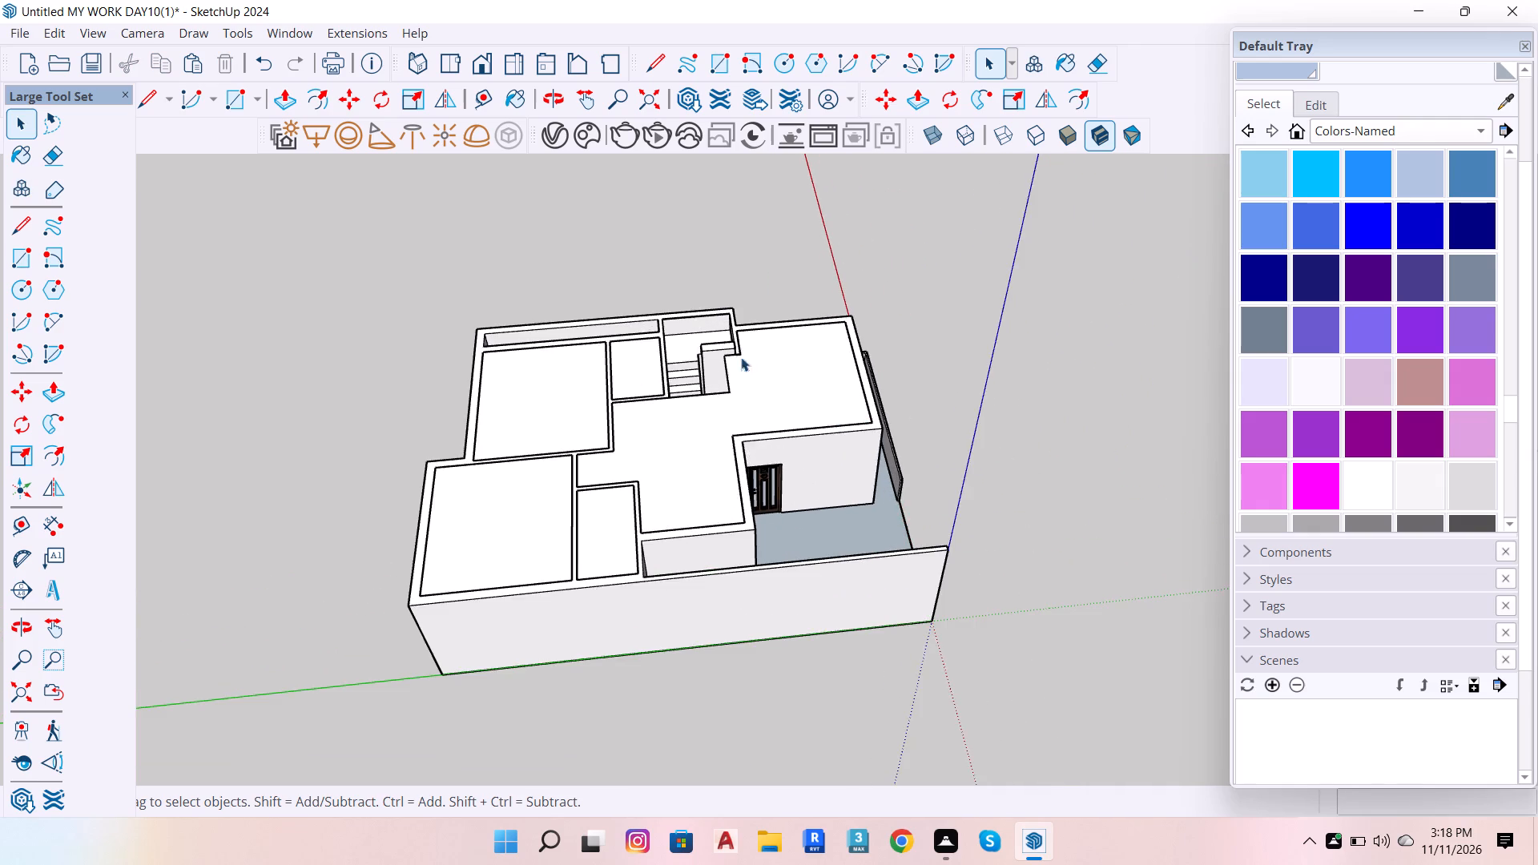
{"action": "scroll", "coordinate": [459, 449], "scroll_direction": "down", "scroll_amount": 7}
{"action": "scroll", "coordinate": [586, 421], "scroll_direction": "up", "scroll_amount": 6}
{"action": "key", "text": "o"}
{"action": "left_click_drag", "start_coordinate": [599, 294], "coordinate": [666, 545]}
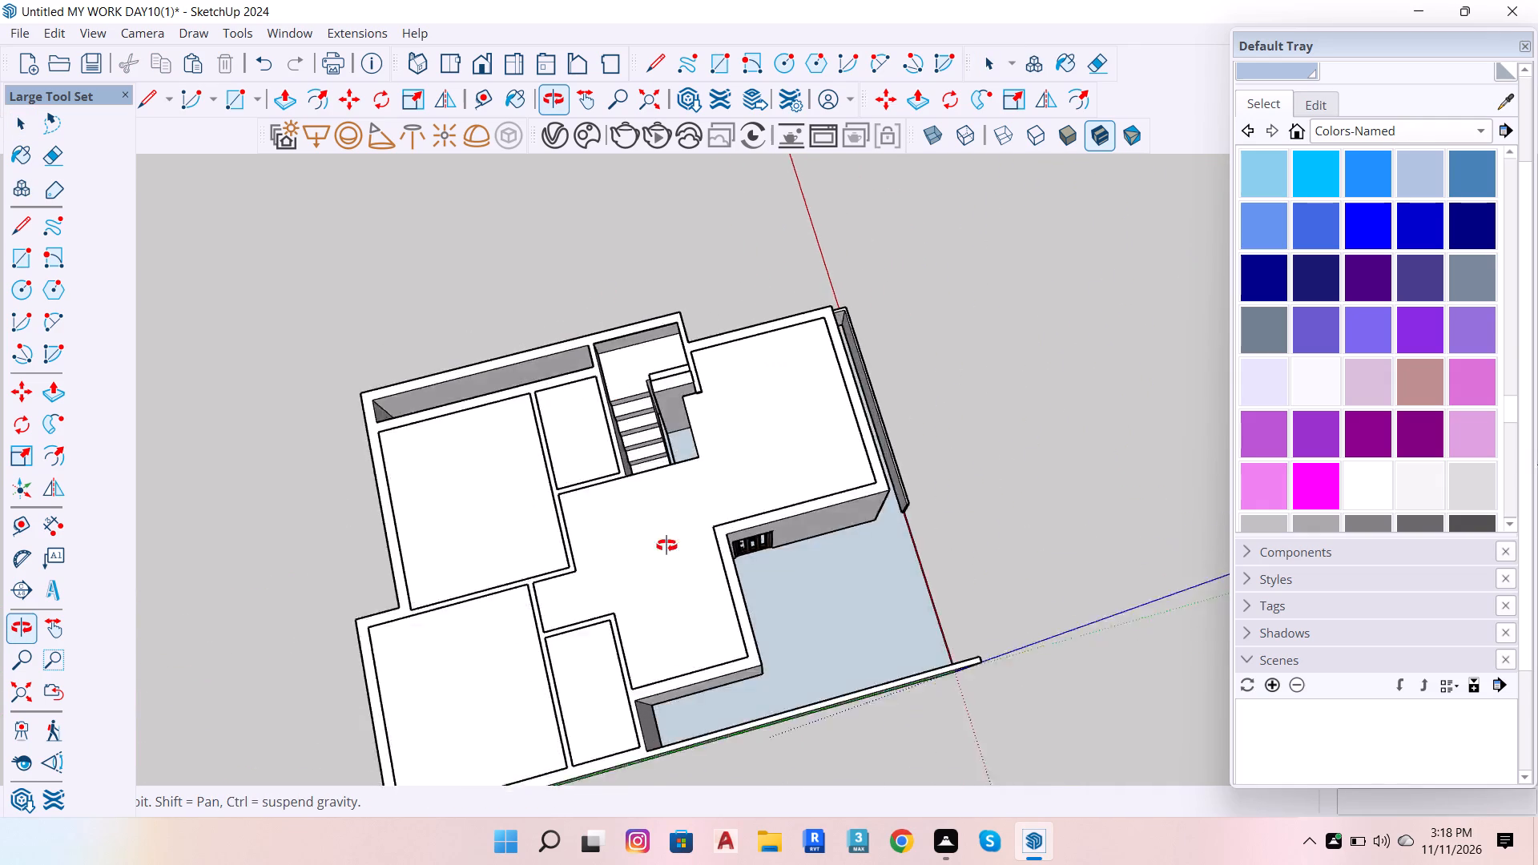
{"action": "left_click_drag", "start_coordinate": [666, 545], "coordinate": [952, 317]}
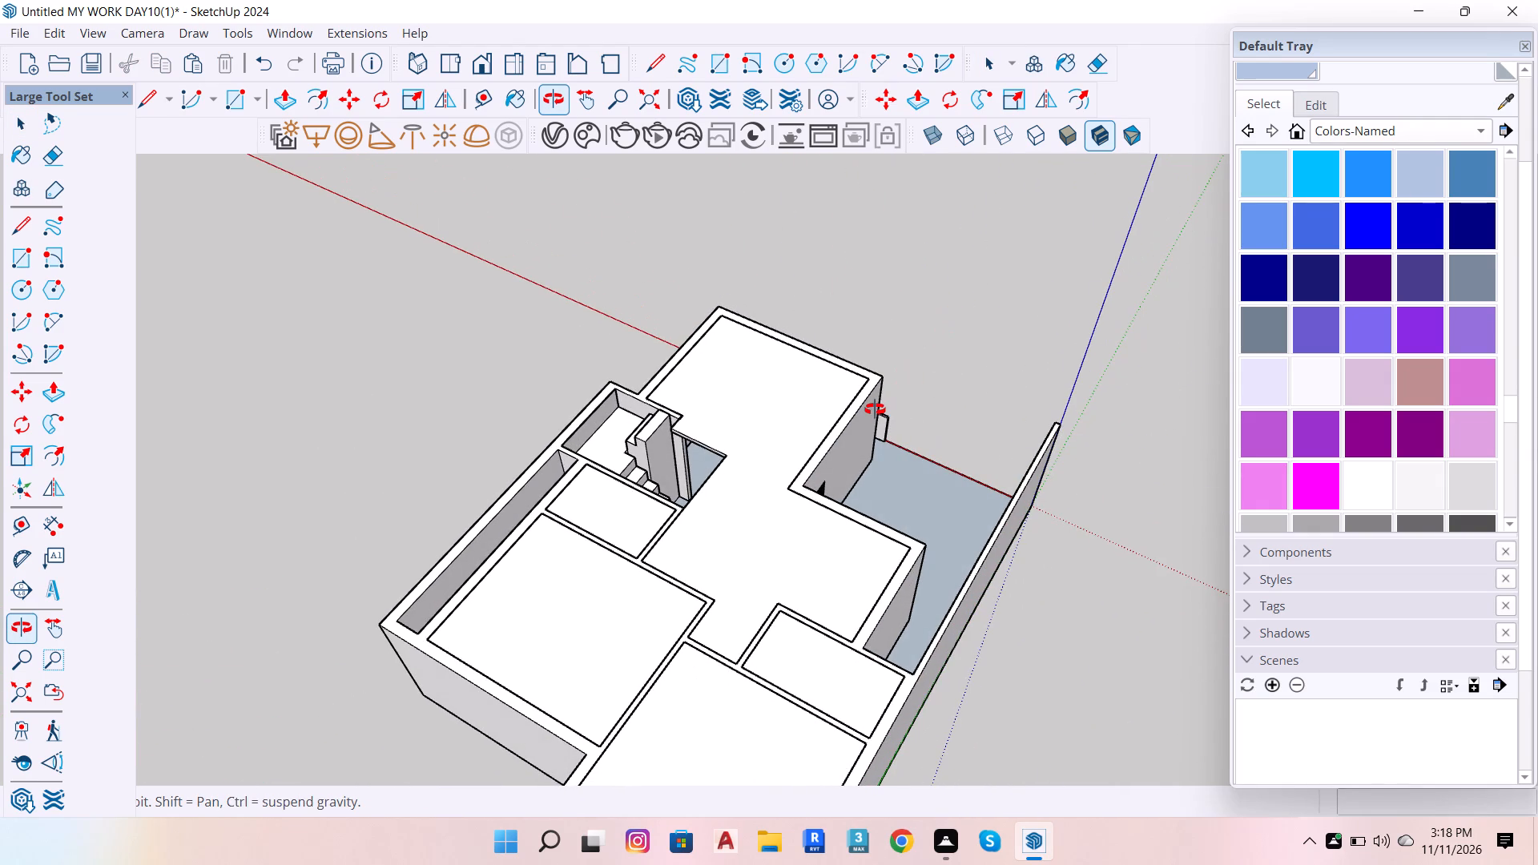
Save the model file.
{"action": "key", "text": "ctrl+s"}
{"action": "key", "text": "ctrl+s"}
{"action": "key", "text": "ctrl+s"}
{"action": "key", "text": "ctrl+s"}
{"action": "key", "text": "ctrl+s"}
{"action": "key", "text": "ctrl+s"}
{"action": "key", "text": "ctrl+s"}
{"action": "key", "text": "ctrl+s"}
{"action": "key", "text": "ctrl+s"}
{"action": "key", "text": "ctrl+s"}
{"action": "key", "text": "ctrl+s"}
{"action": "key", "text": "ctrl+s"}
{"action": "key", "text": "ctrl+s"}
{"action": "key", "text": "ctrl+s"}
{"action": "key", "text": "ctrl+s"}
{"action": "key", "text": "ctrl+s"}
{"action": "key", "text": "ctrl+s"}
{"action": "key", "text": "ctrl+s"}
{"action": "key", "text": "ctrl+s"}
{"action": "key", "text": "ctrl+s"}
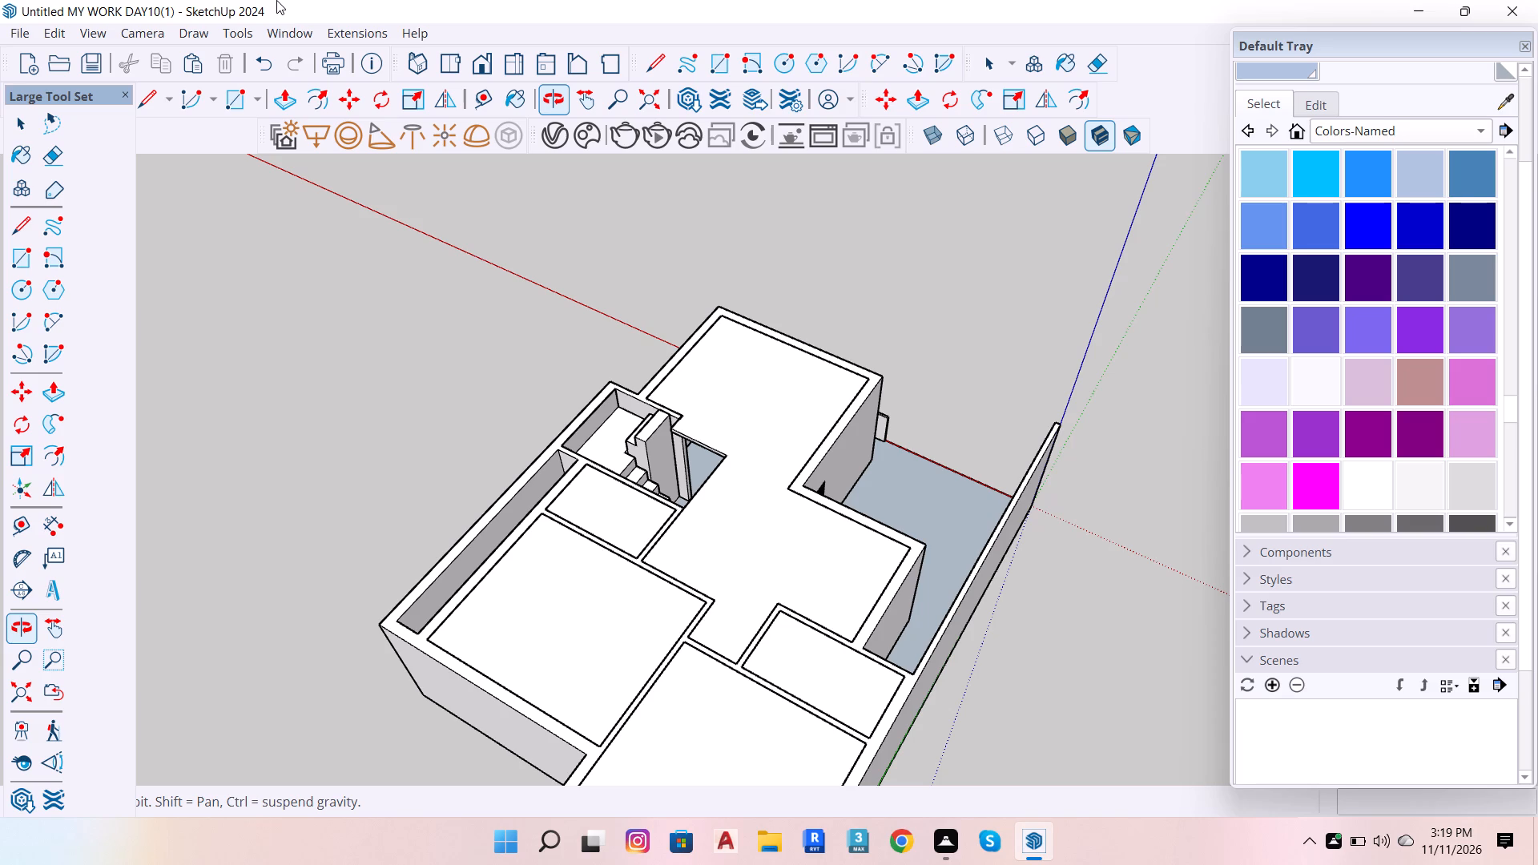
Close the modelling application.
{"action": "left_click", "coordinate": [1529, 10]}
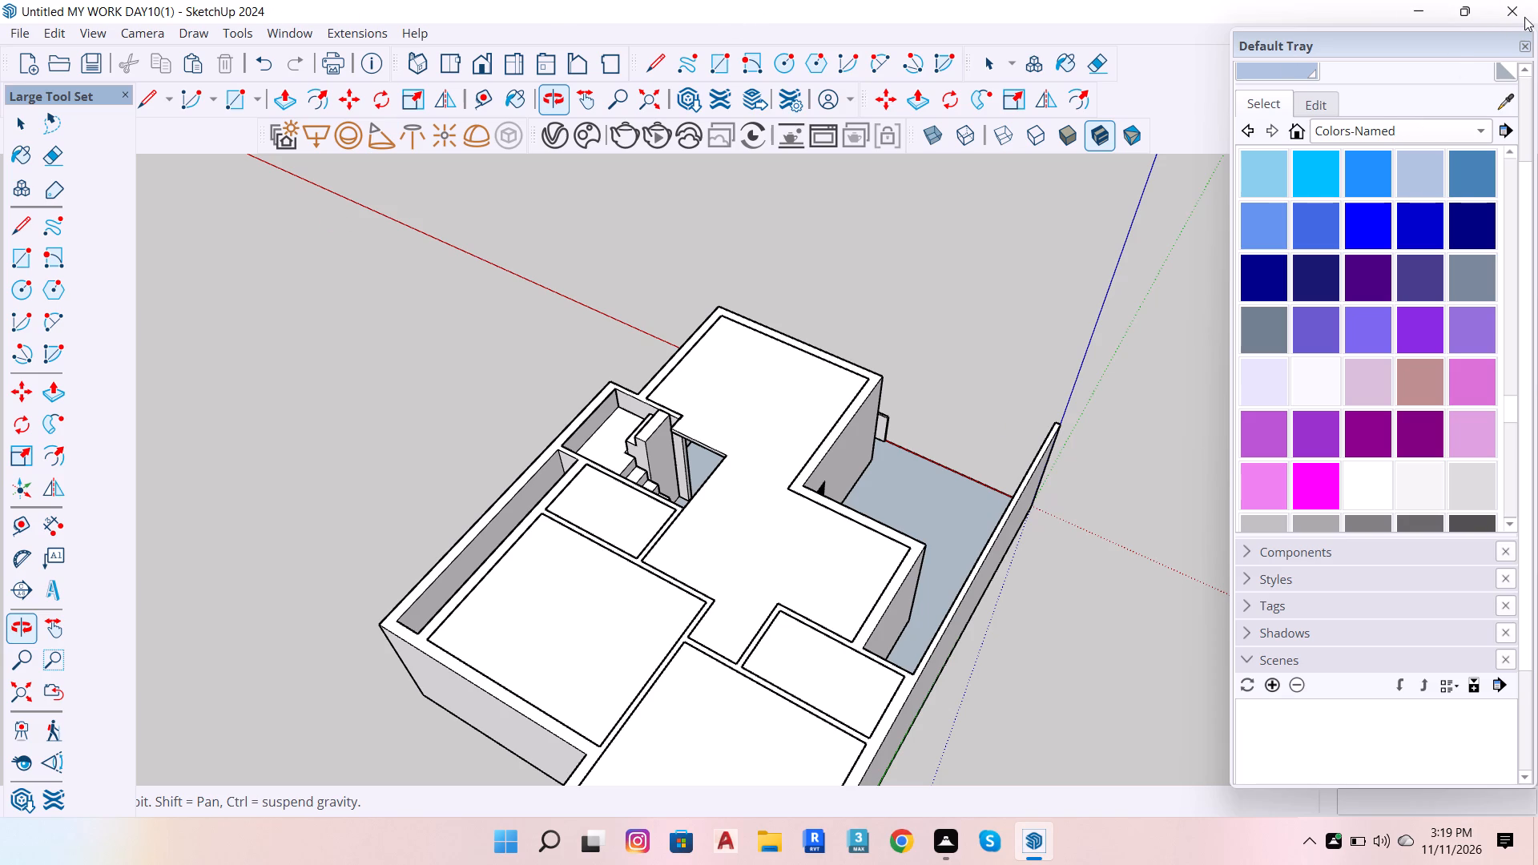